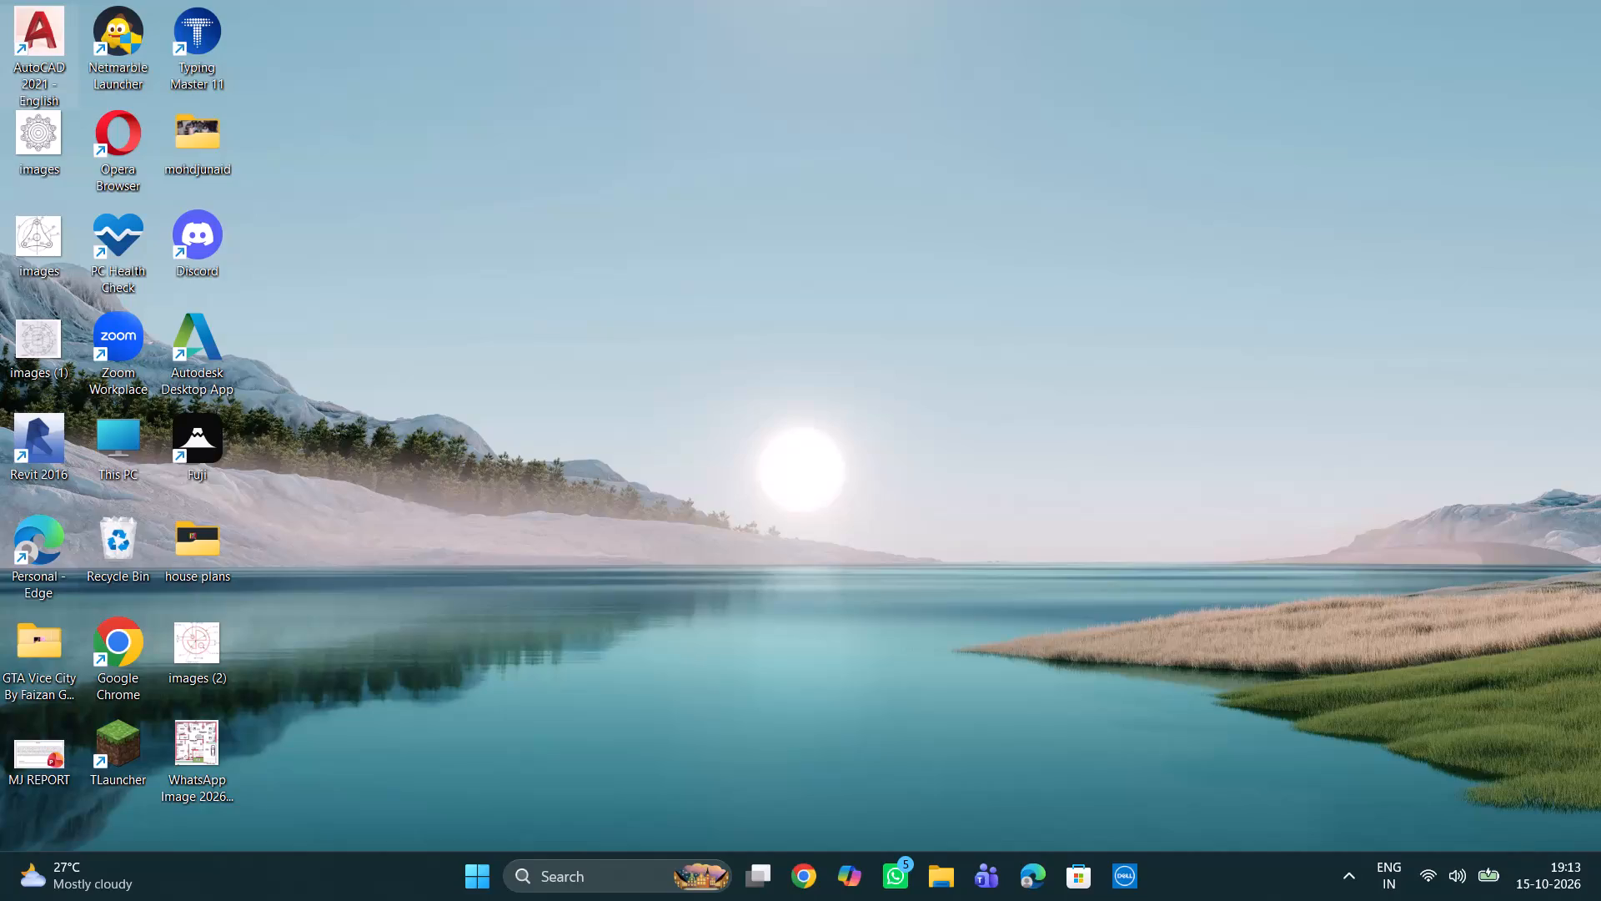
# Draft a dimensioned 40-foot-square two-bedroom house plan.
# Launch AutoCAD 2021 from the desktop.
pyautogui.doubleClick(48, 31)
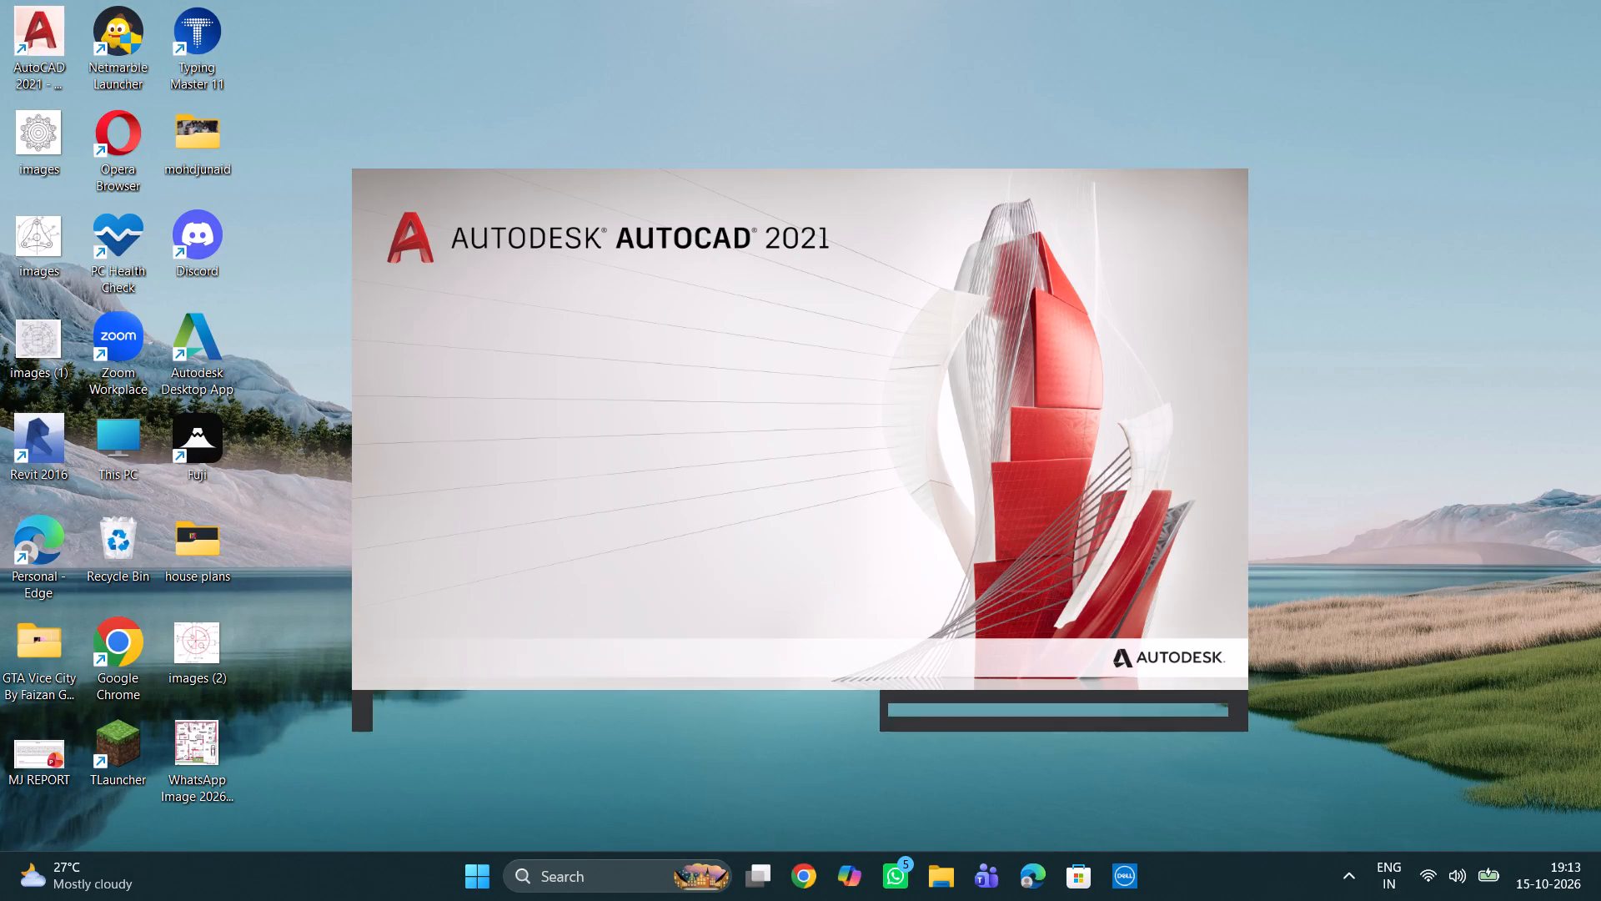
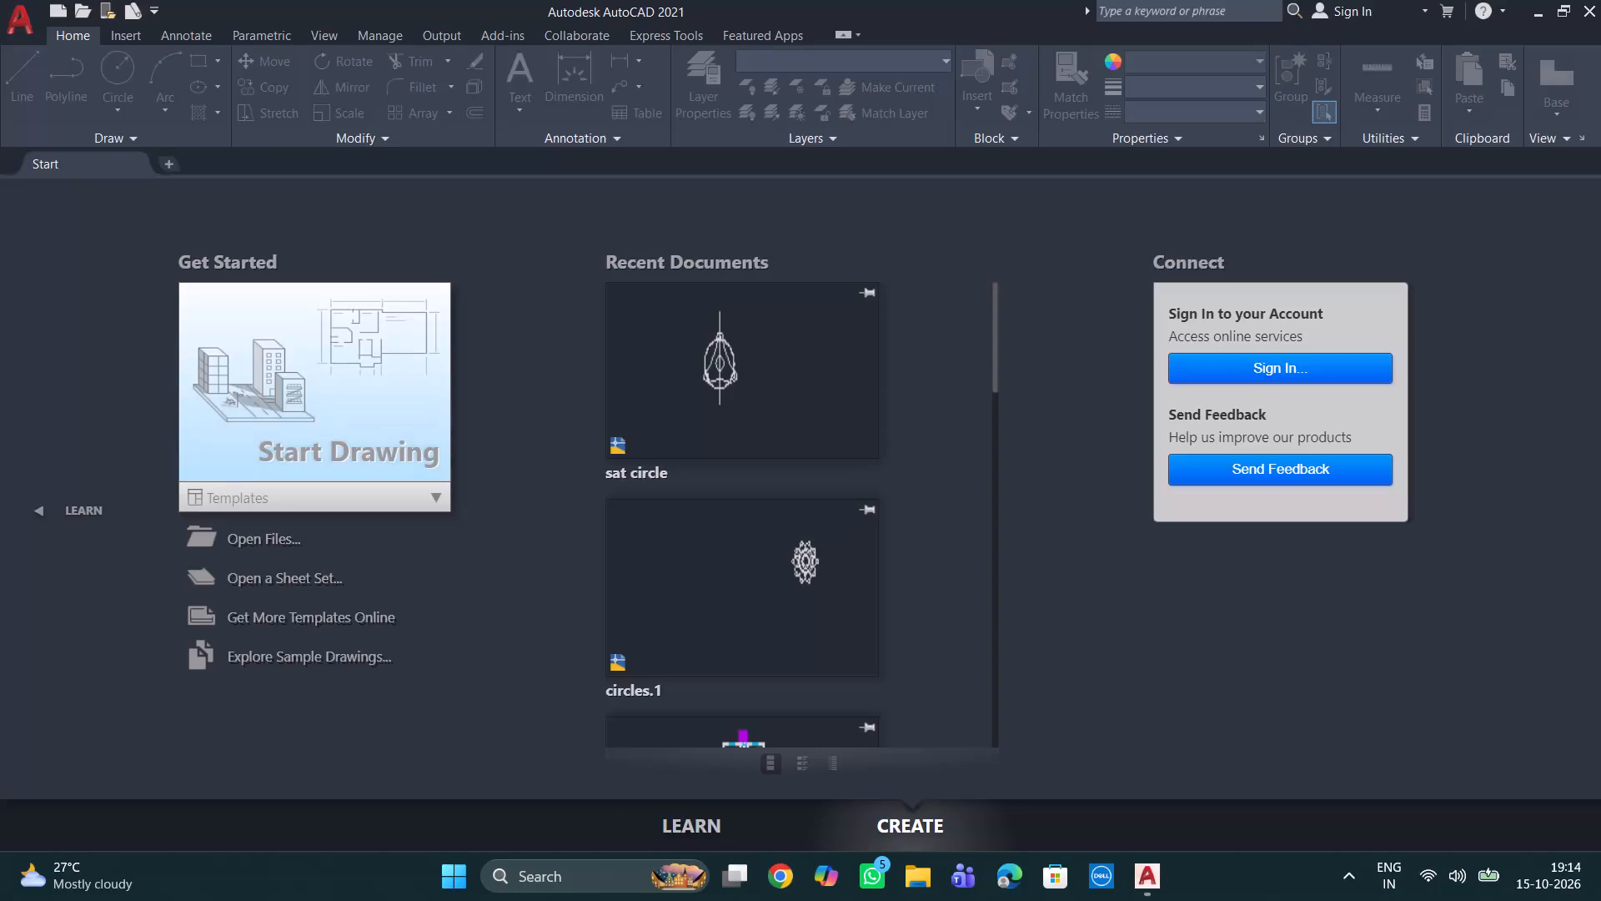
# Start a new blank drawing.
pyautogui.click(338, 429)
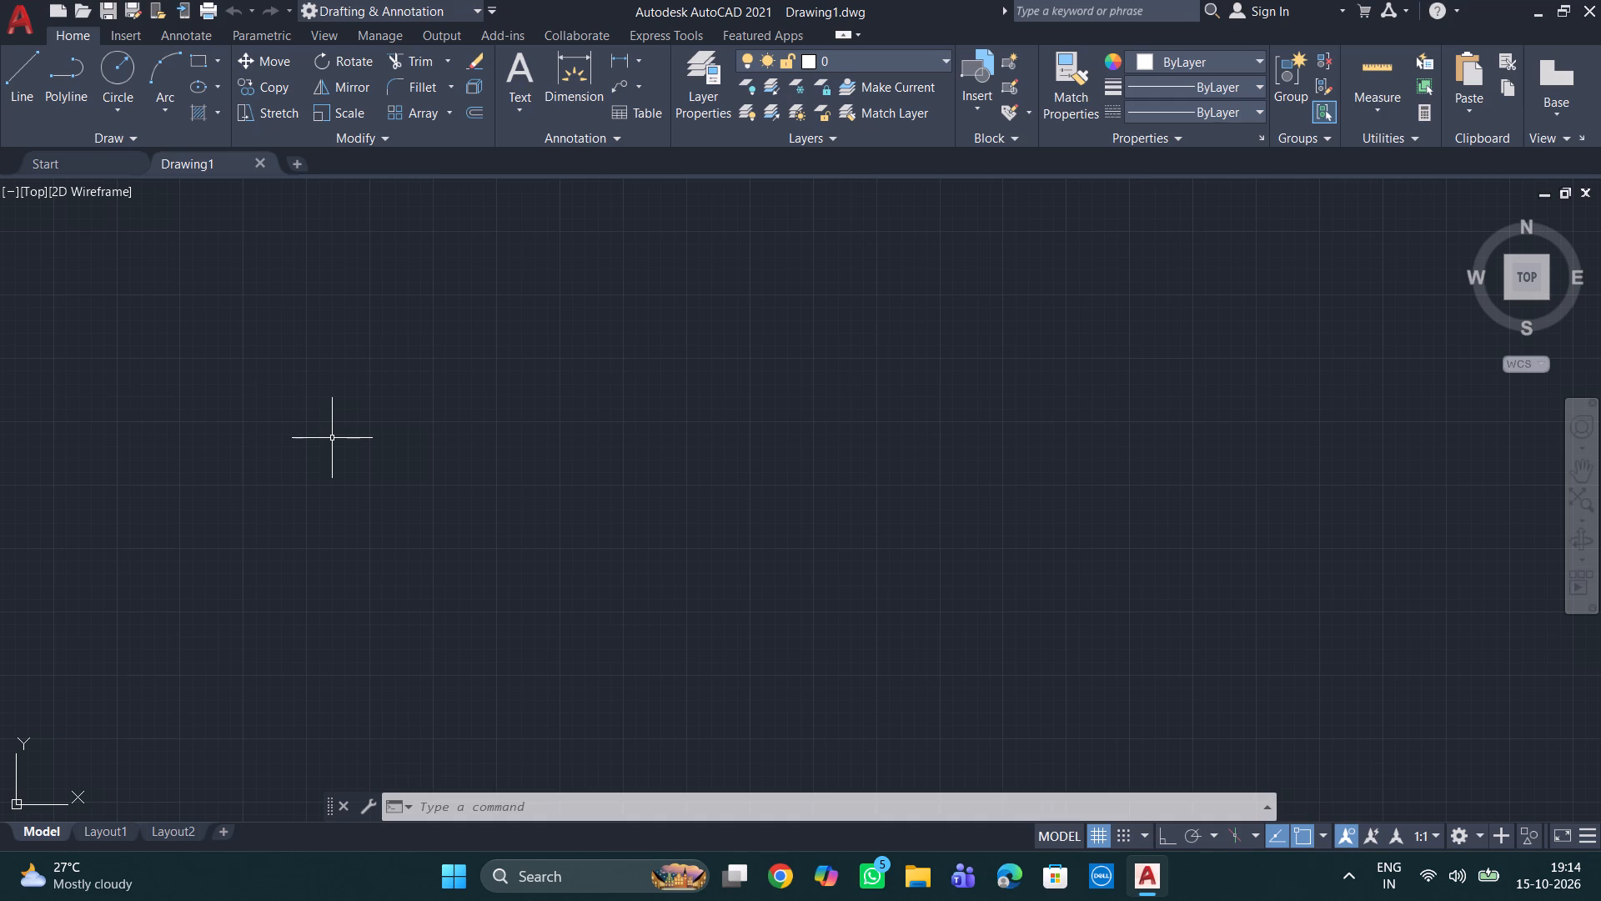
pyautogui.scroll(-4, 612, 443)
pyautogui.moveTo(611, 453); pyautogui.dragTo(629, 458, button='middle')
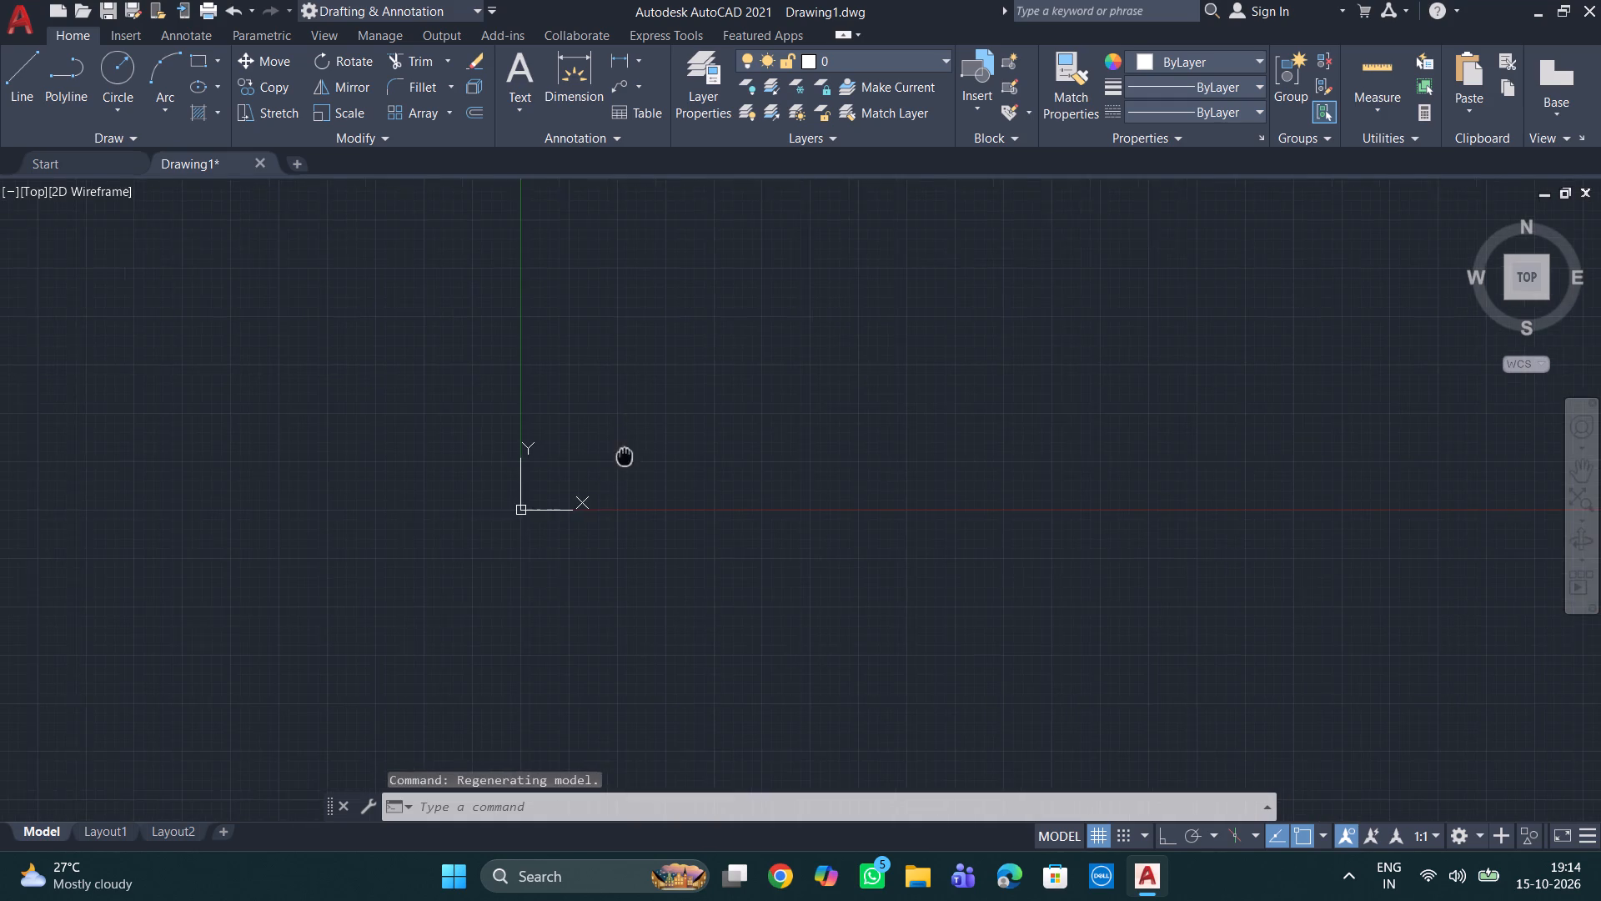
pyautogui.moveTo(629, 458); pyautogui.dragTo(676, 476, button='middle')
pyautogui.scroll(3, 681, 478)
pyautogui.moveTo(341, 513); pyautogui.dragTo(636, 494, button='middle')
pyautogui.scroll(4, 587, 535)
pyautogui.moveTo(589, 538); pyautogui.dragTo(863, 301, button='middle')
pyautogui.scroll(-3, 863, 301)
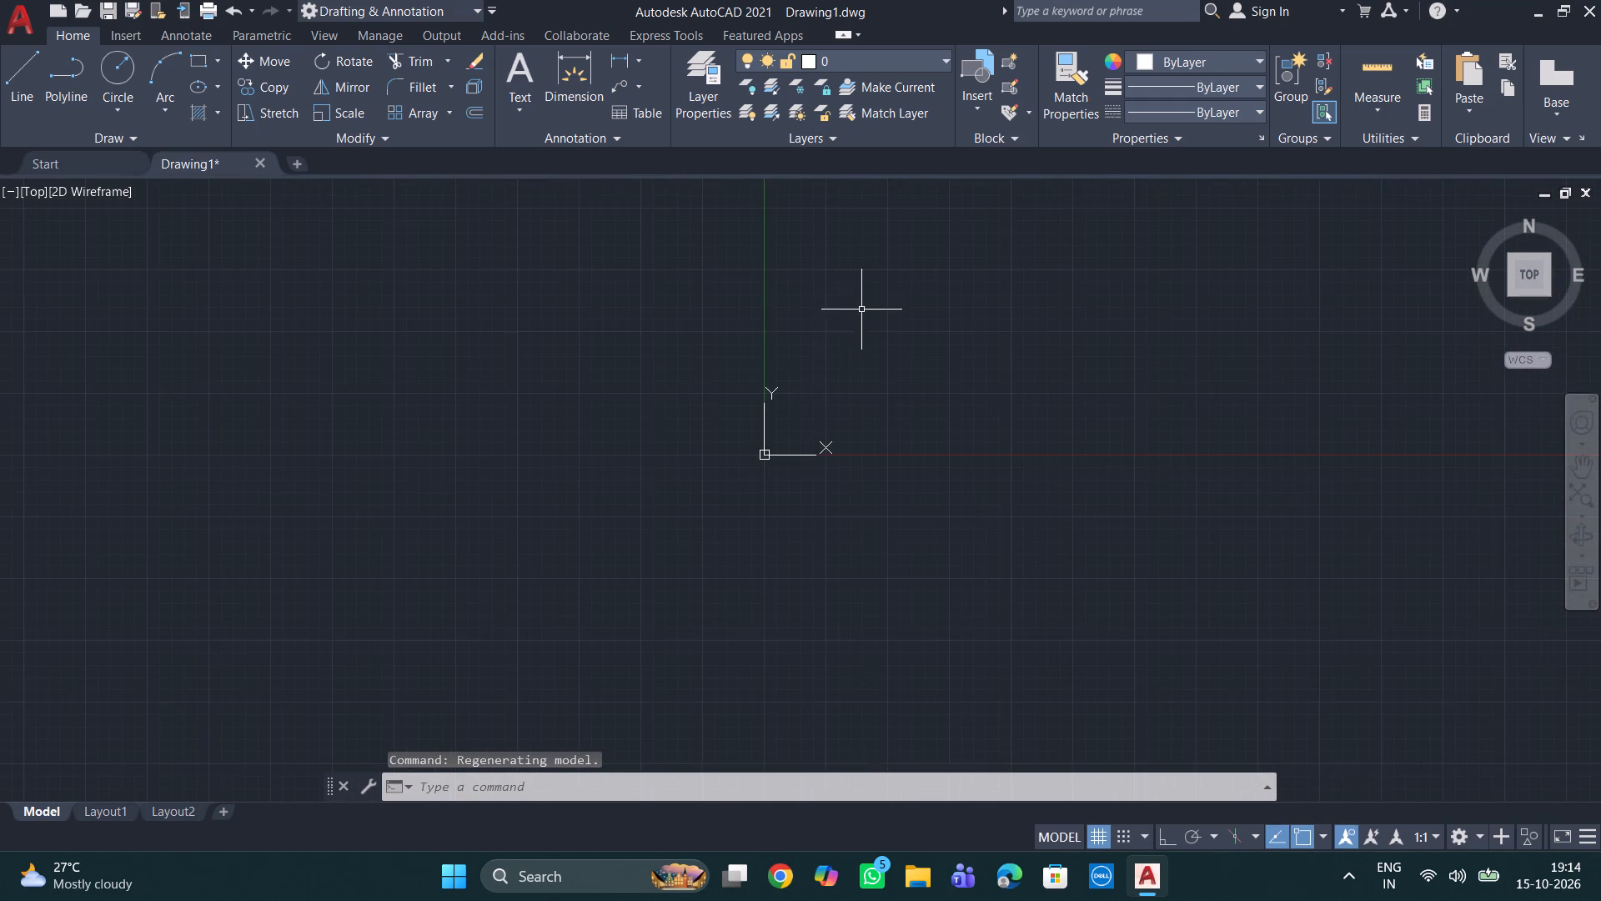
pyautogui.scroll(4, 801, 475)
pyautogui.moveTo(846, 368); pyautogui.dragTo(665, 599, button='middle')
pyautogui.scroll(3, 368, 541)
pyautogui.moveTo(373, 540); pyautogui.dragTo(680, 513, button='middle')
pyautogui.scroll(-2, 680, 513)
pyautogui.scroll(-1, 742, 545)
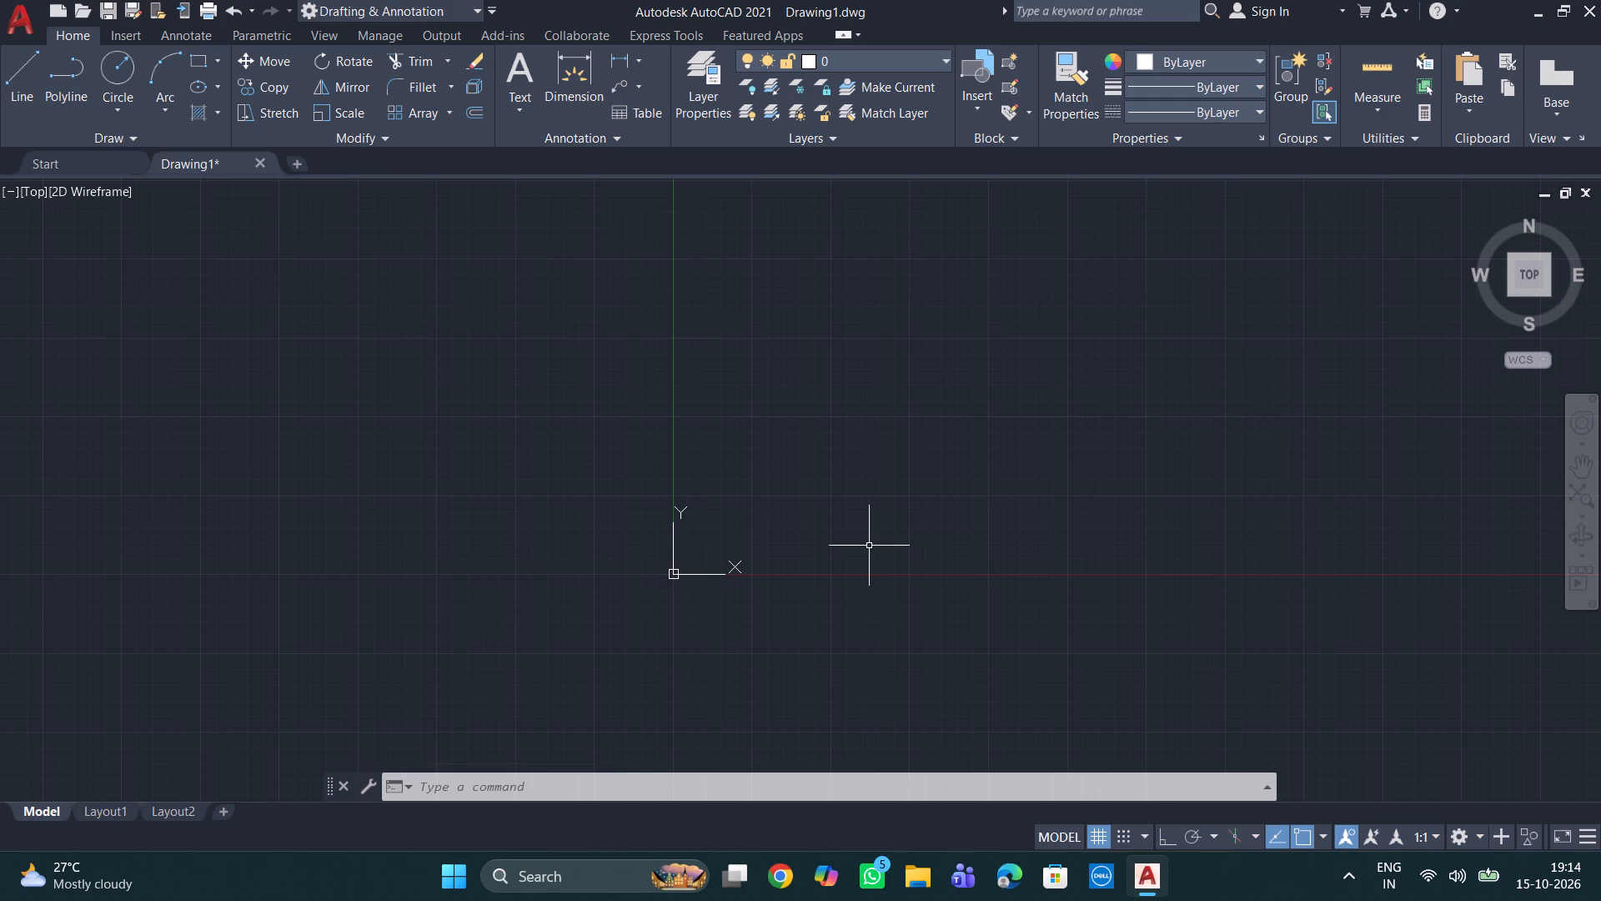
# Configure the drawing units to Engineering length with 0'-0.00" precision, angle precision 0.00, and Inches as the insertion scale.
pyautogui.click(494, 785)
pyautogui.write('un')
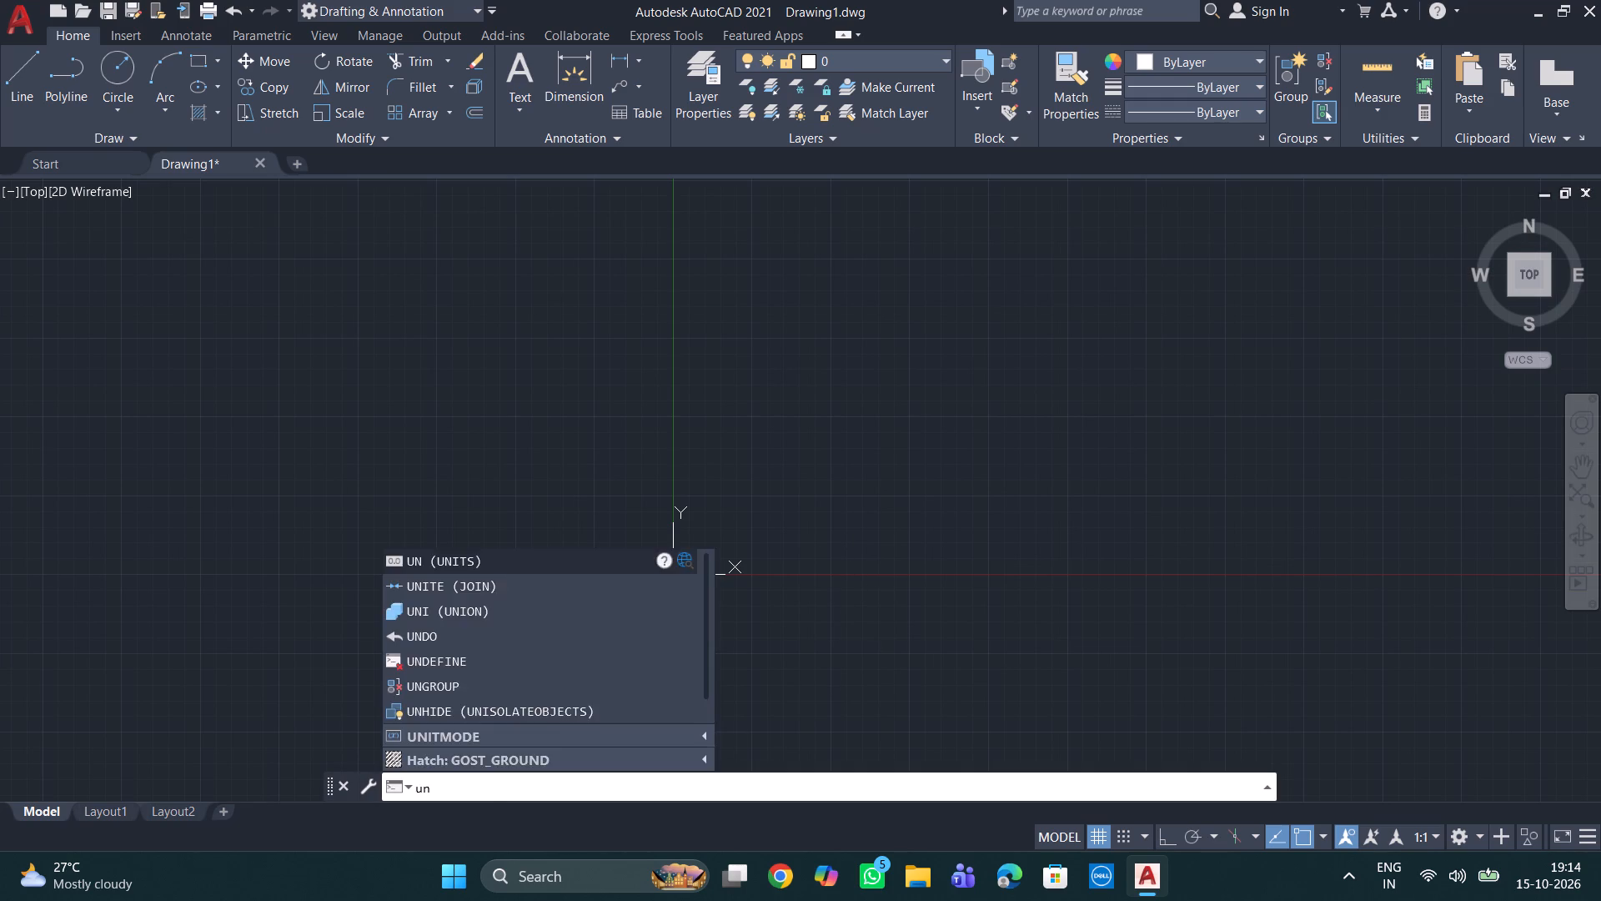
pyautogui.press('Return')
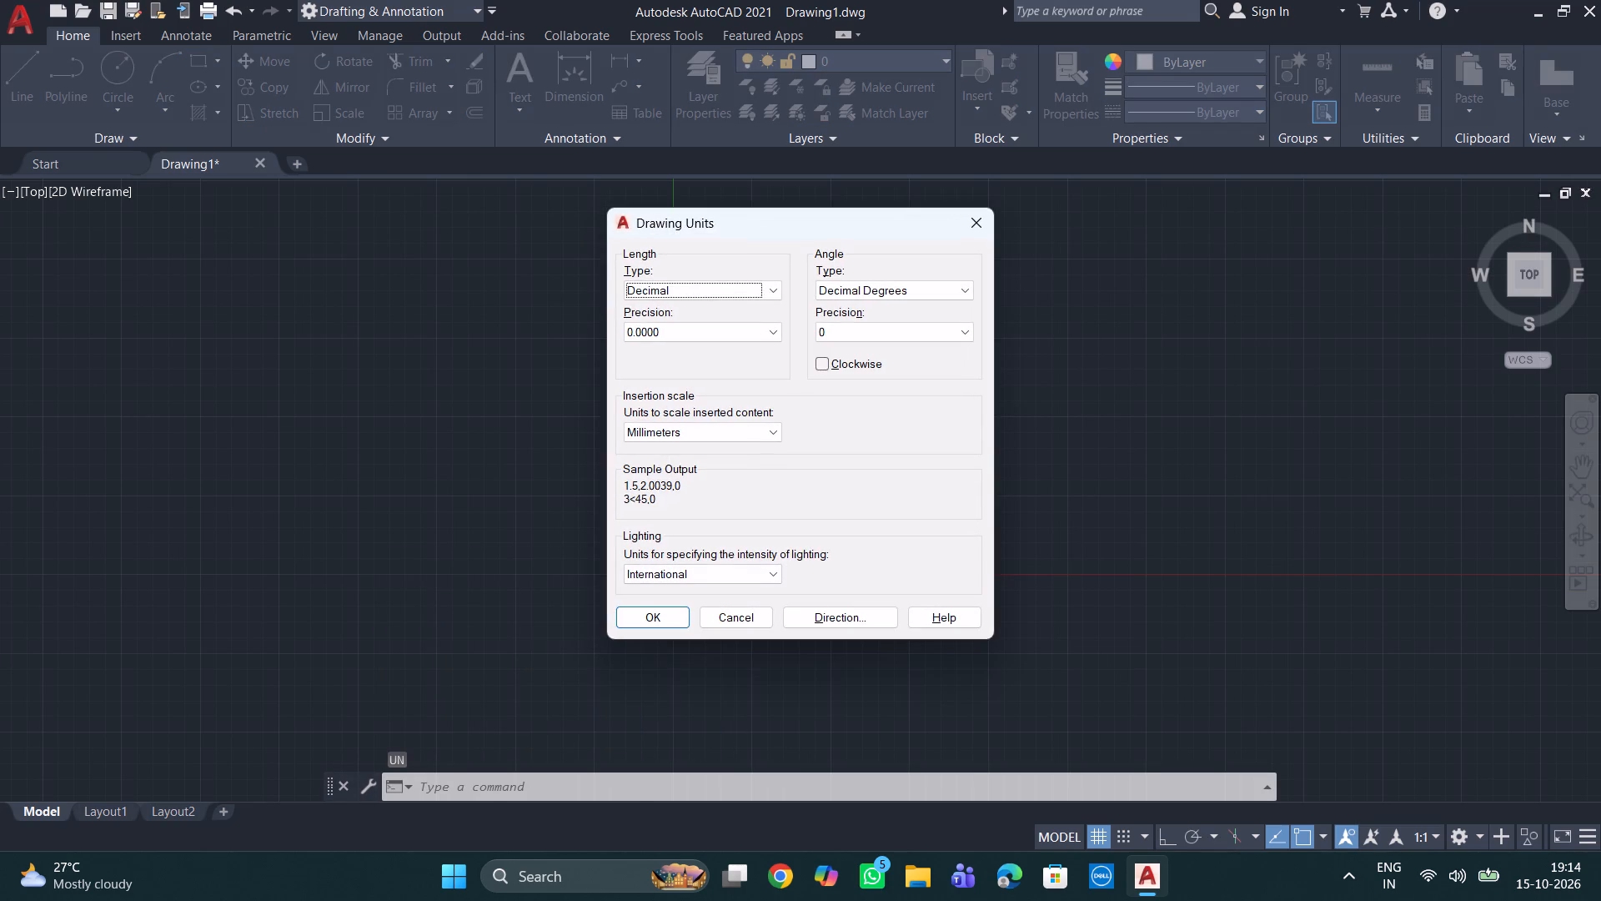
pyautogui.click(765, 284)
pyautogui.click(715, 328)
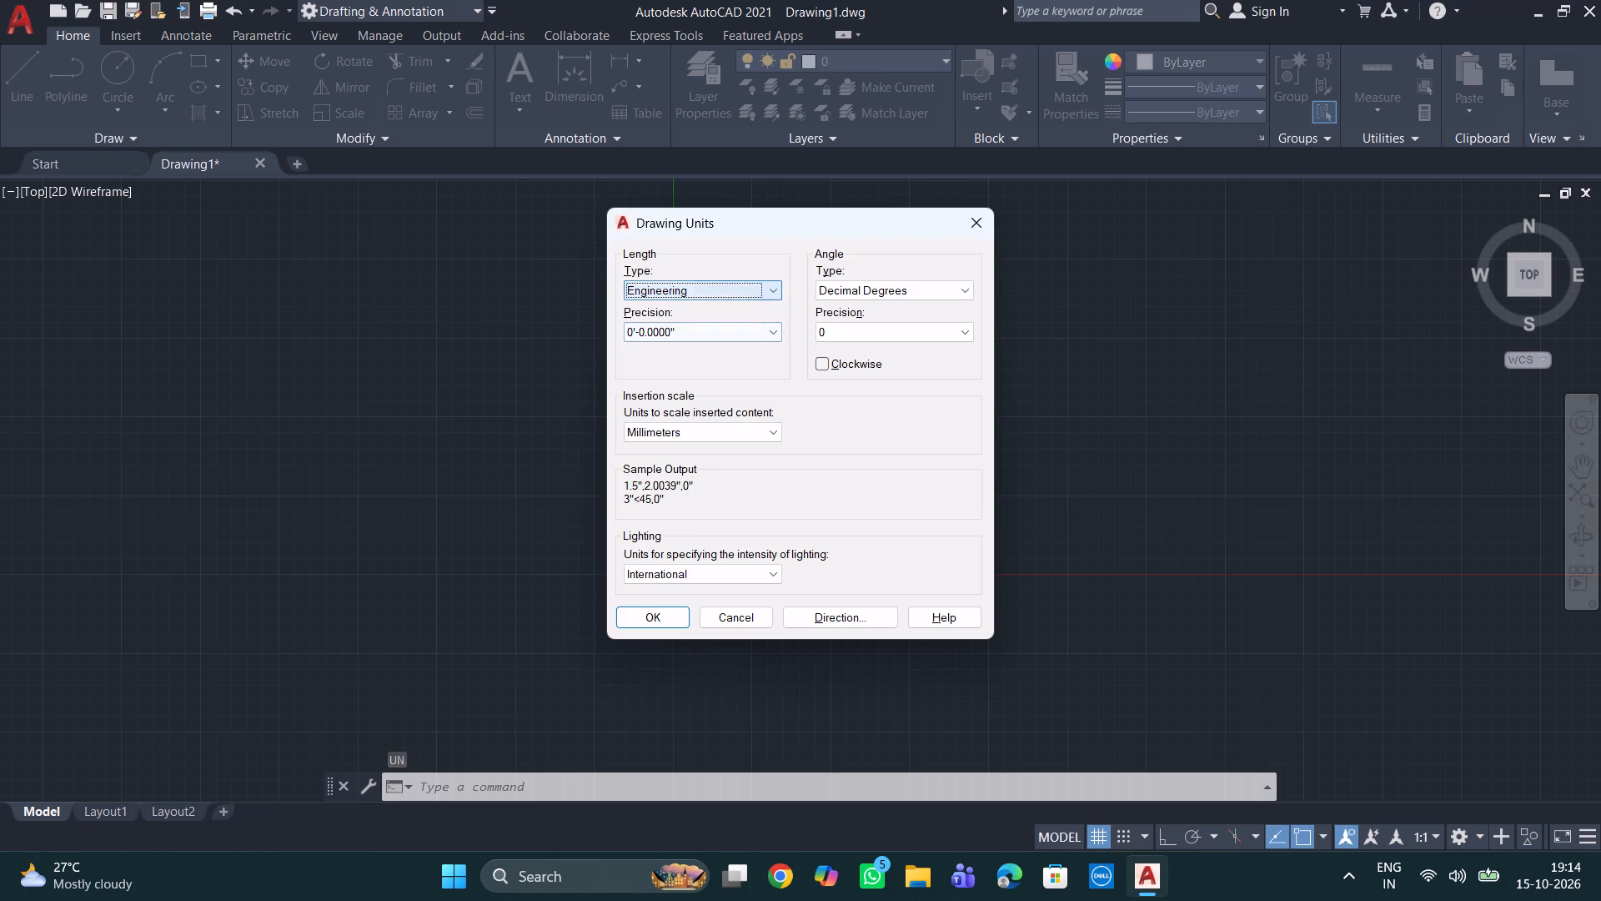
pyautogui.click(940, 323)
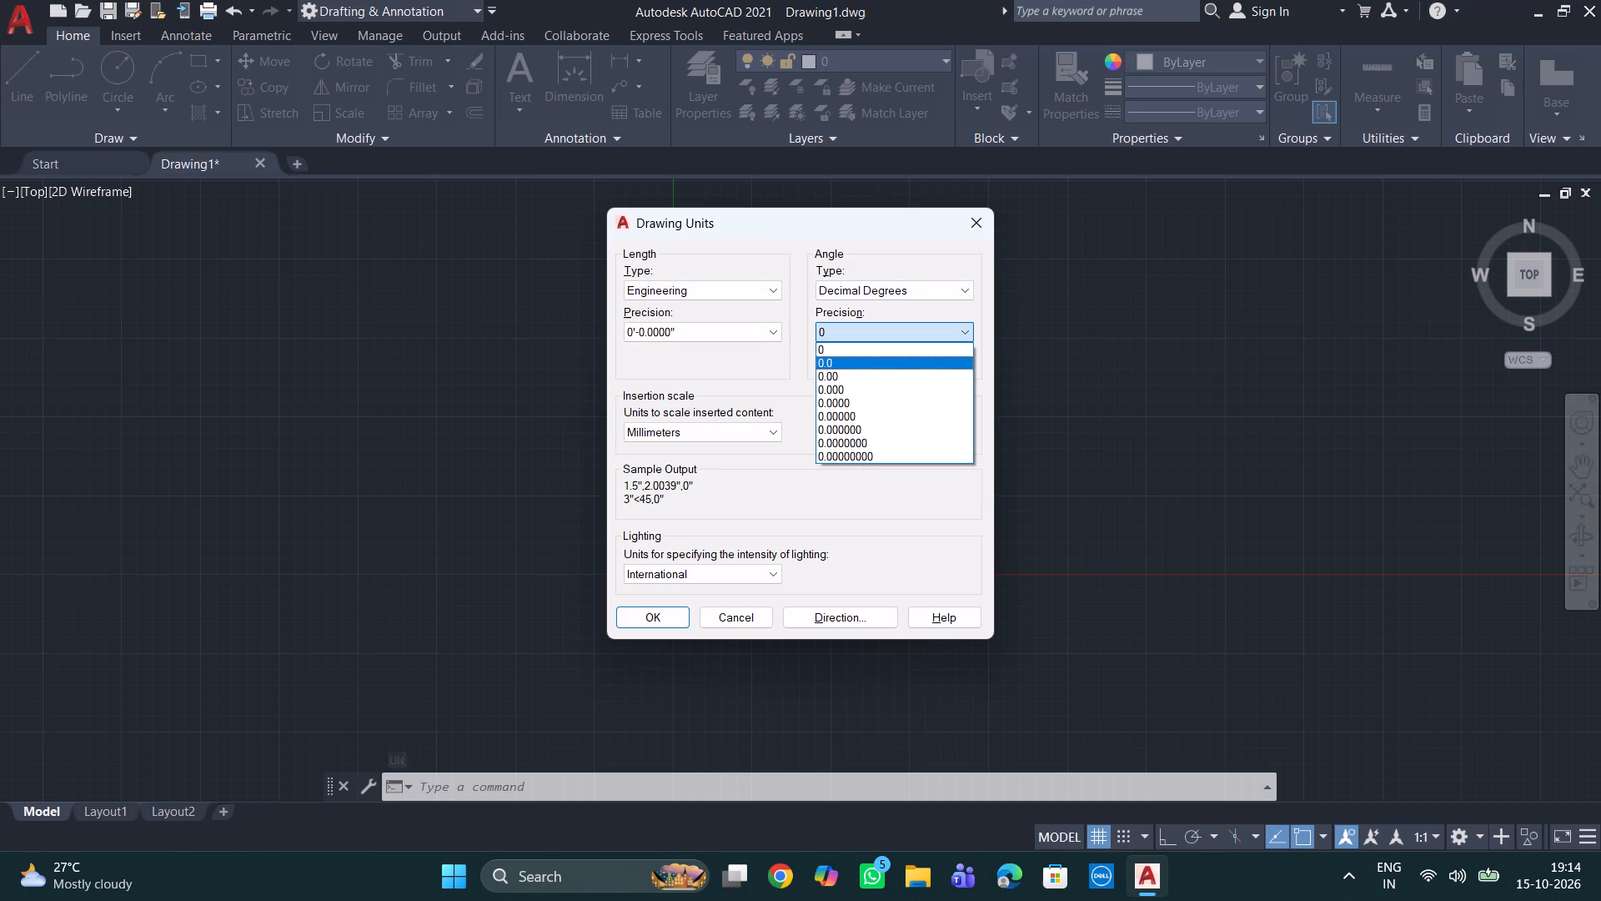
pyautogui.click(921, 376)
pyautogui.click(710, 332)
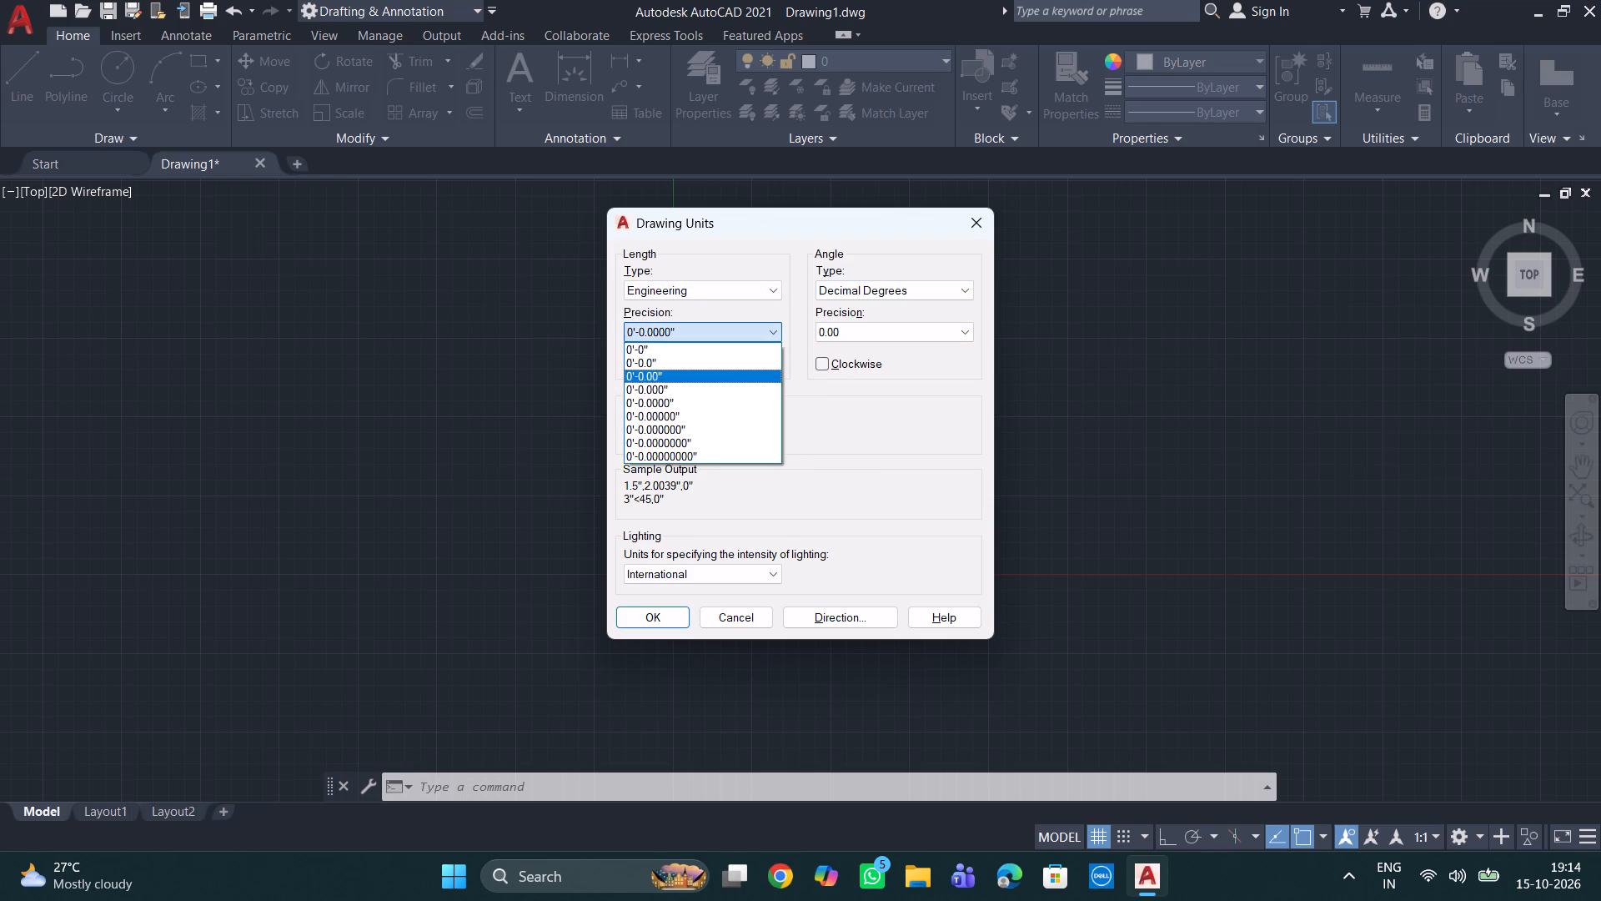
pyautogui.click(710, 371)
pyautogui.click(736, 429)
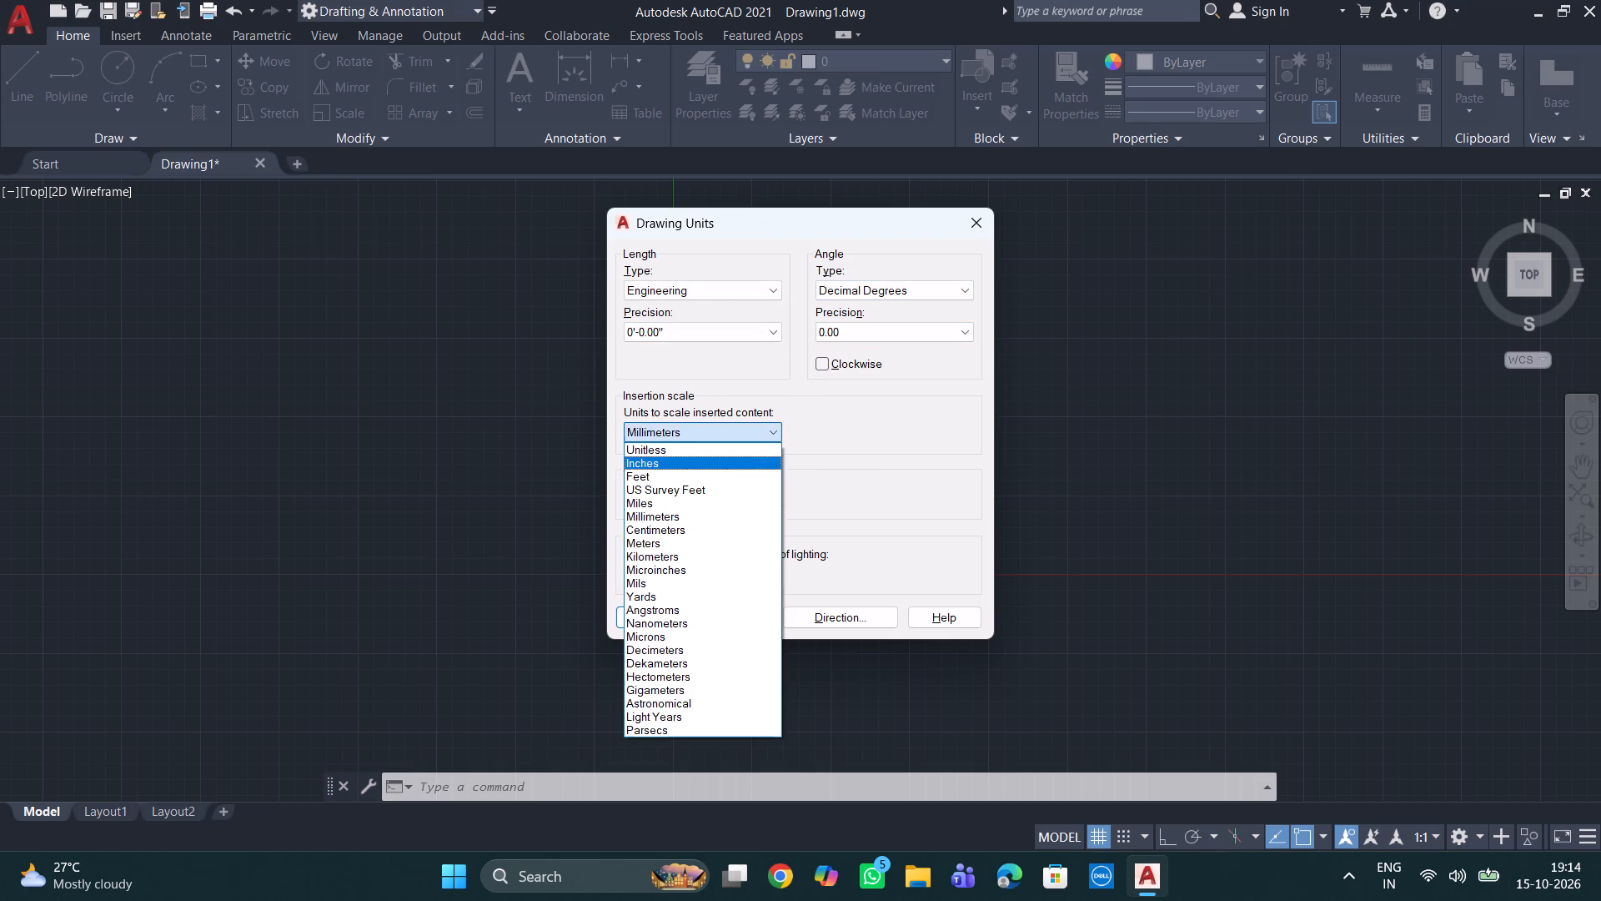
pyautogui.click(700, 466)
pyautogui.click(670, 618)
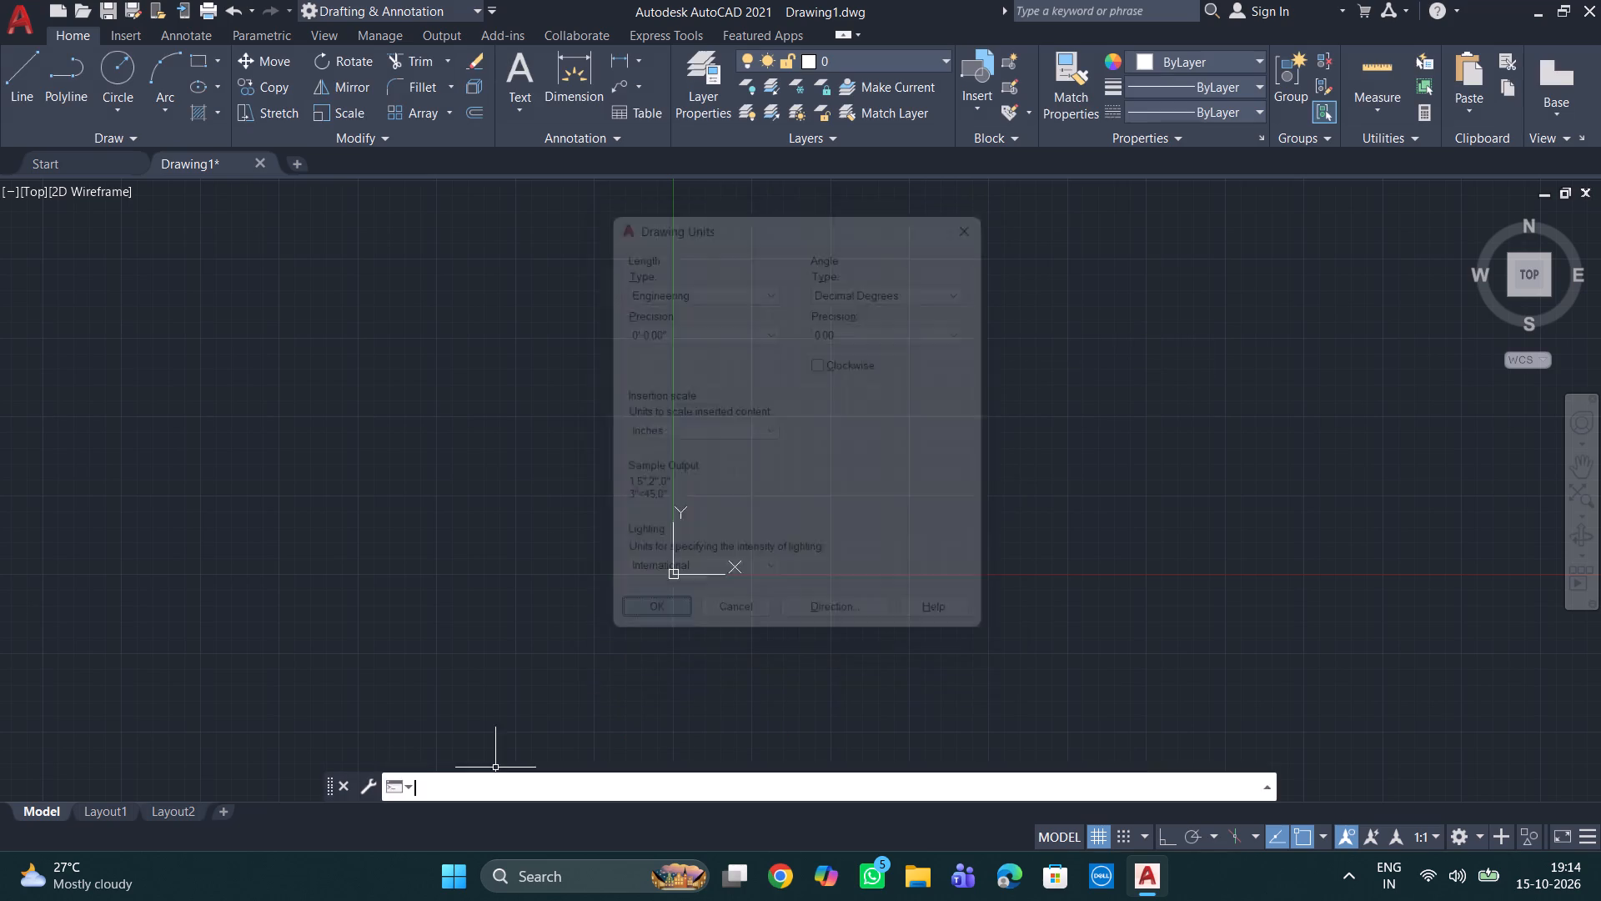
# Set the model space limits with the lower left corner at 0,0 and the upper right corner at 100,100.
pyautogui.write('lim')
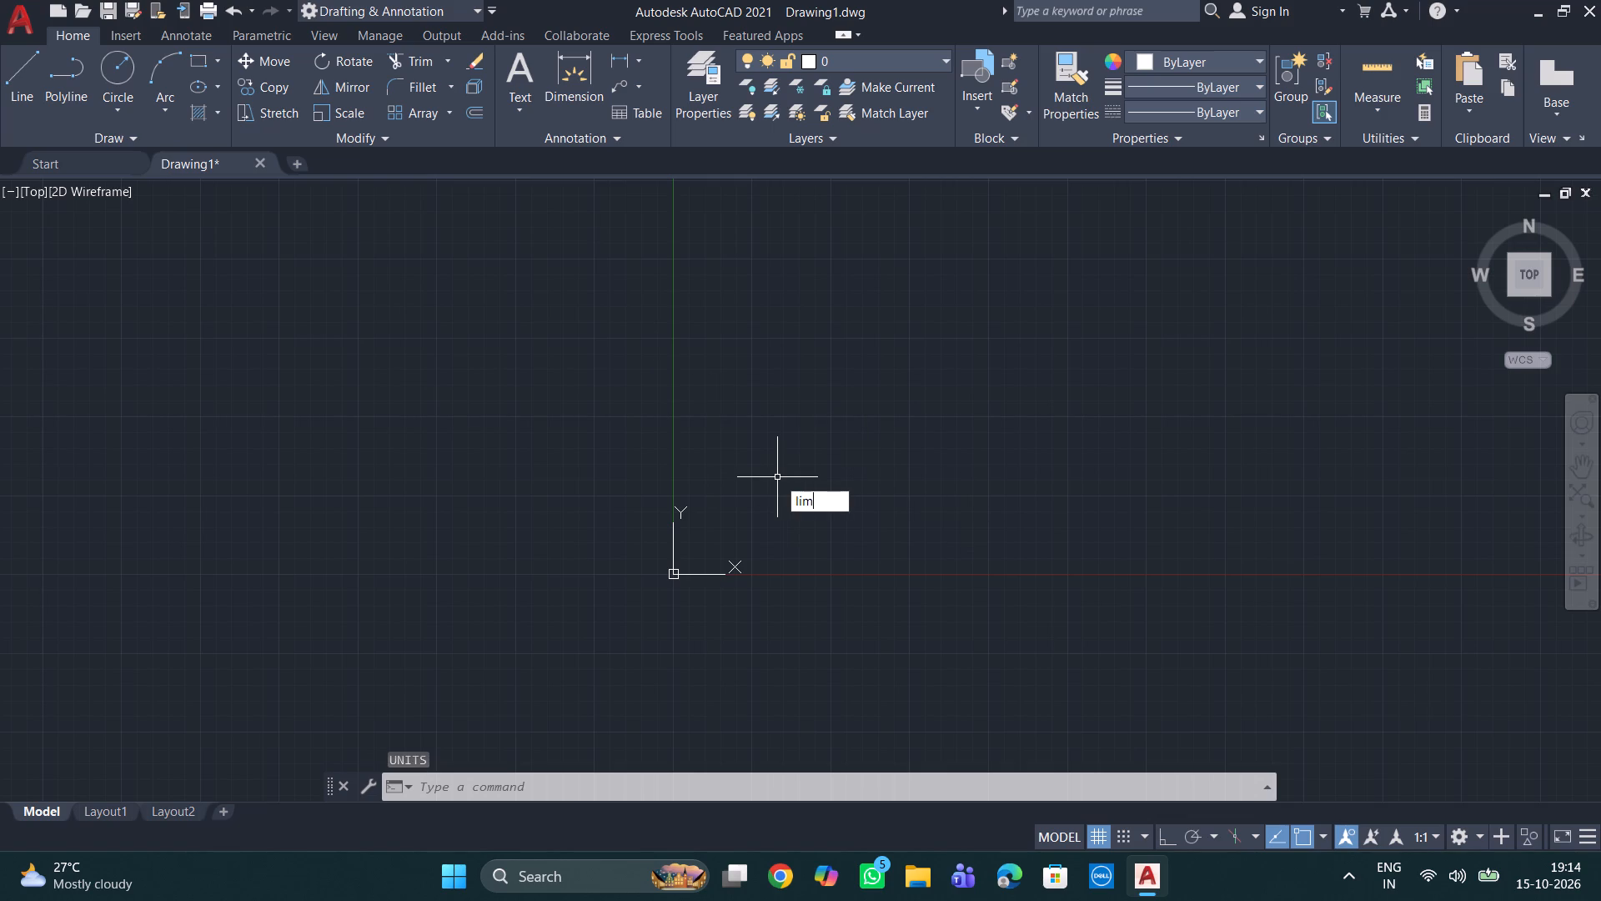
pyautogui.press('Return')
pyautogui.press('0')
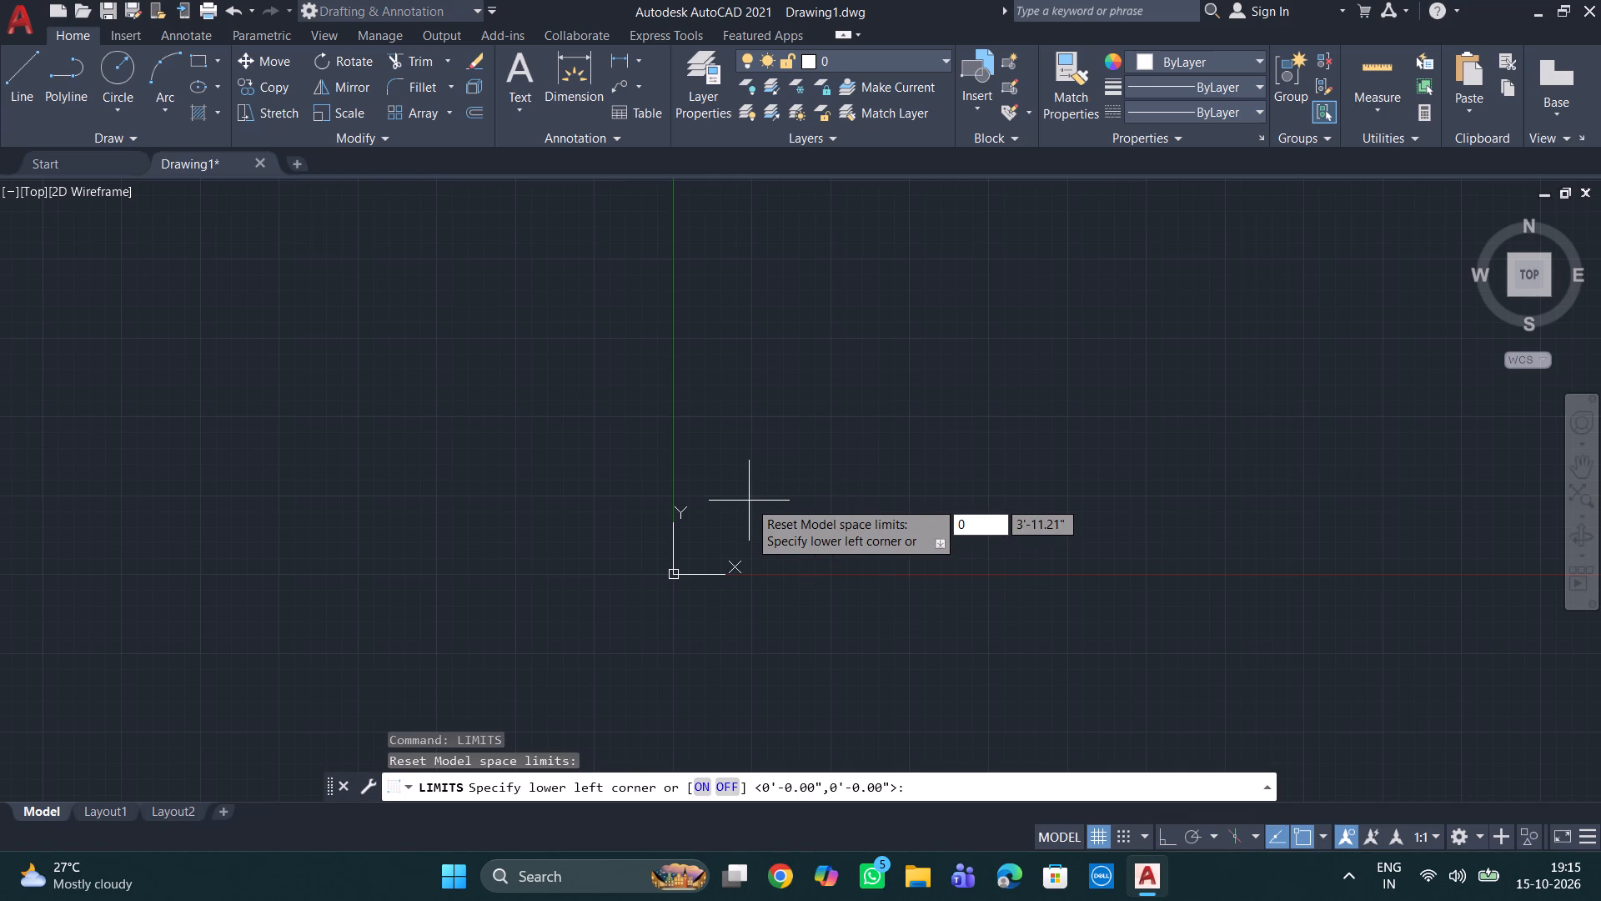
pyautogui.press(',')
pyautogui.press('0')
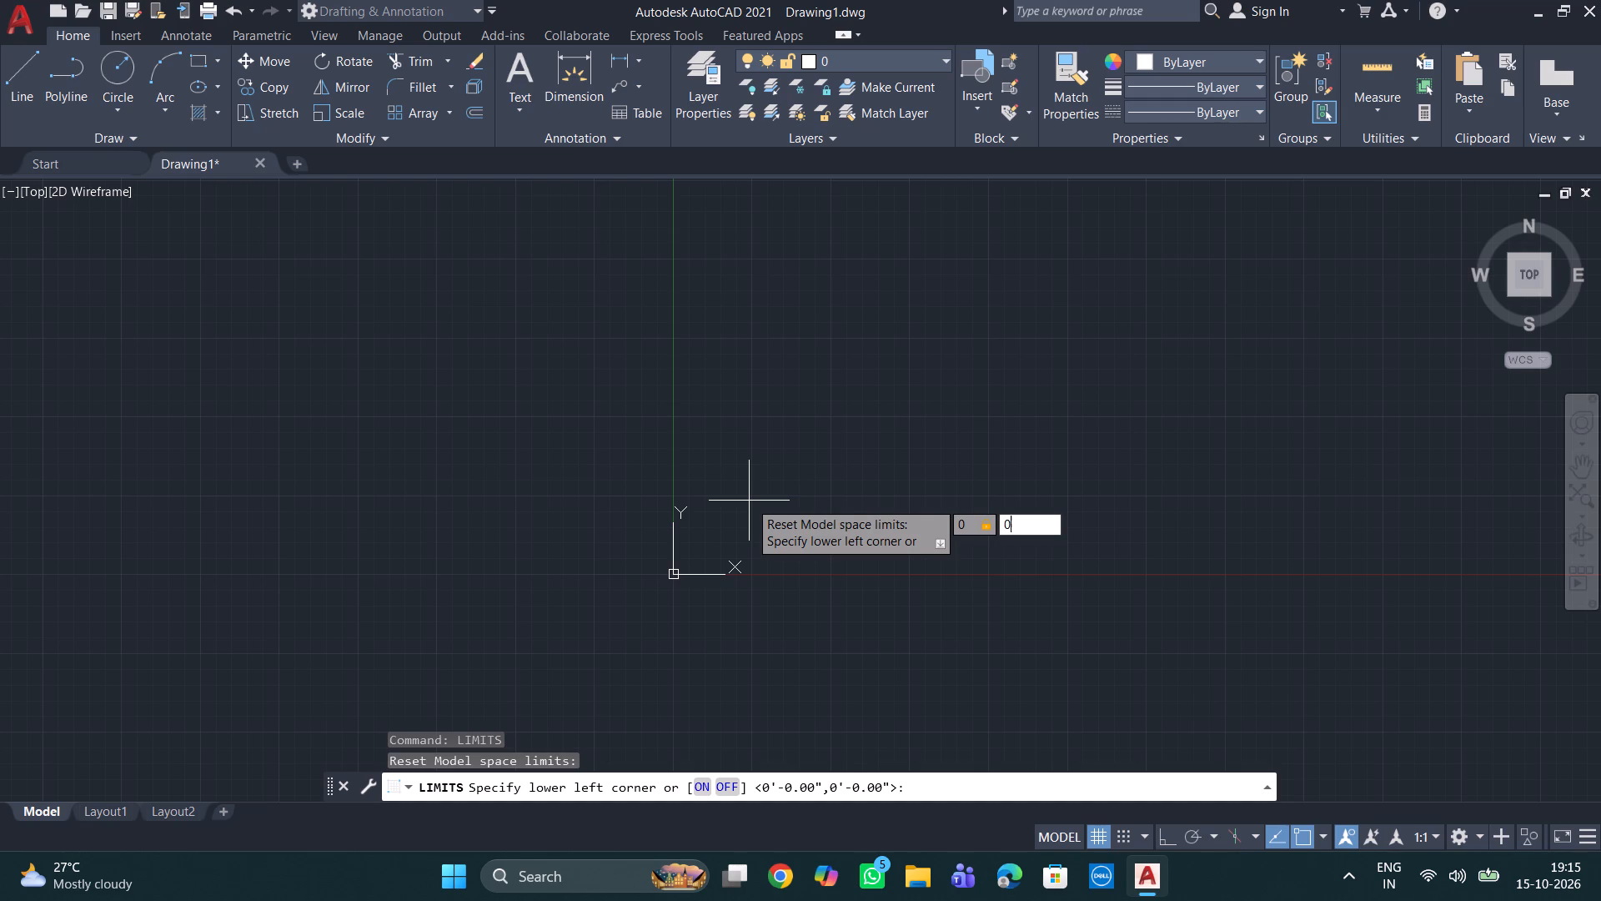
pyautogui.press('Return')
pyautogui.write('100')
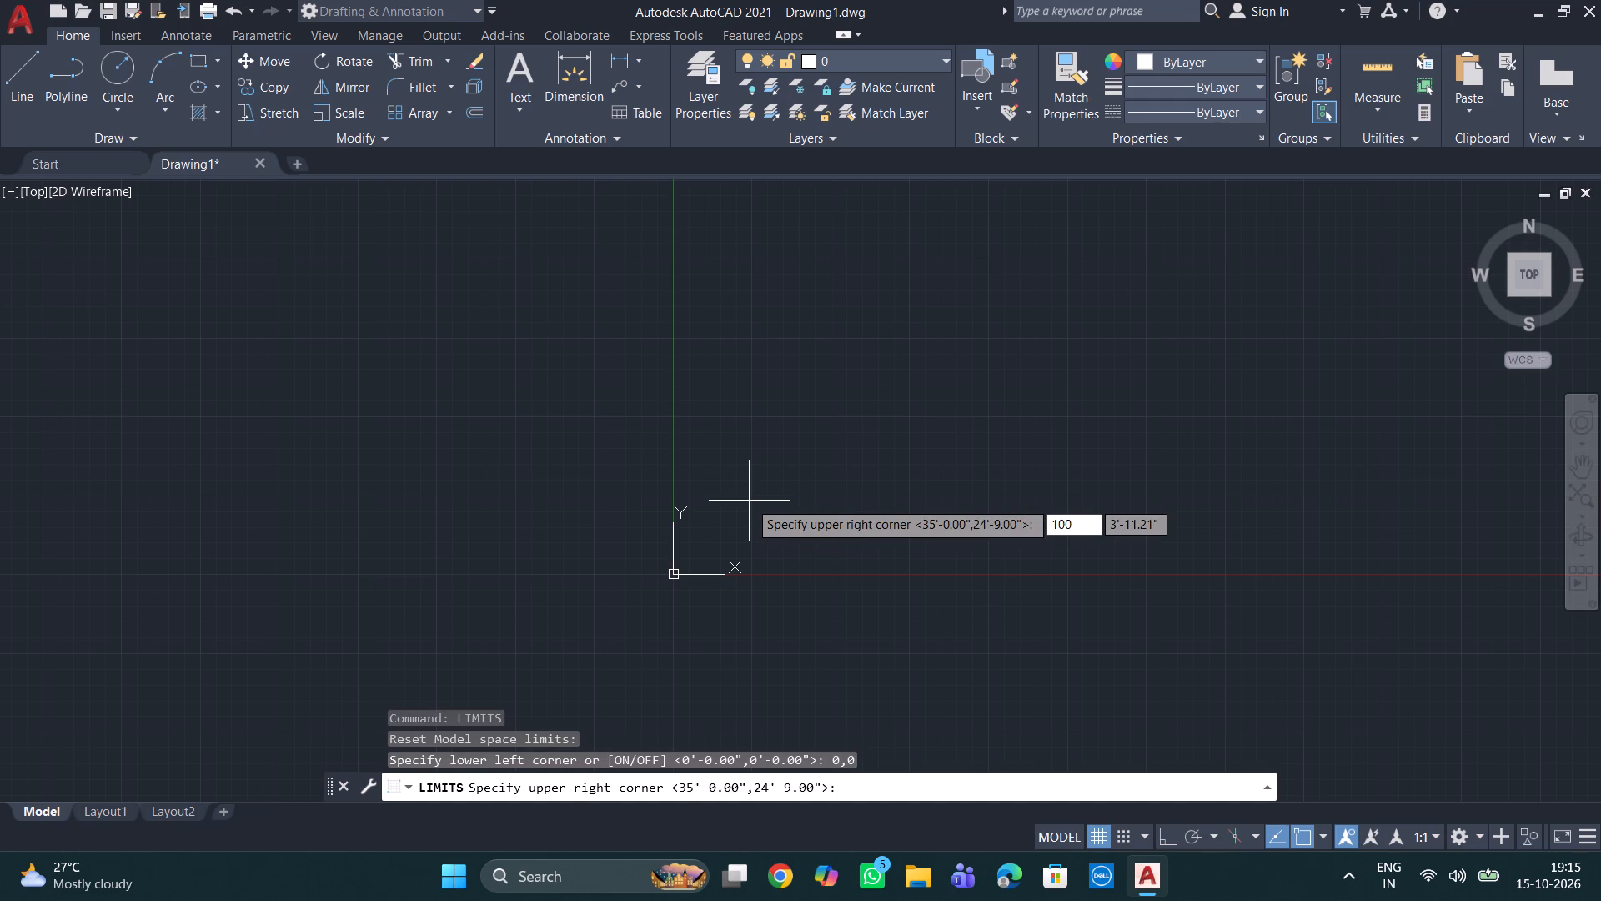
pyautogui.press(',')
pyautogui.write('100')
pyautogui.press('Return')
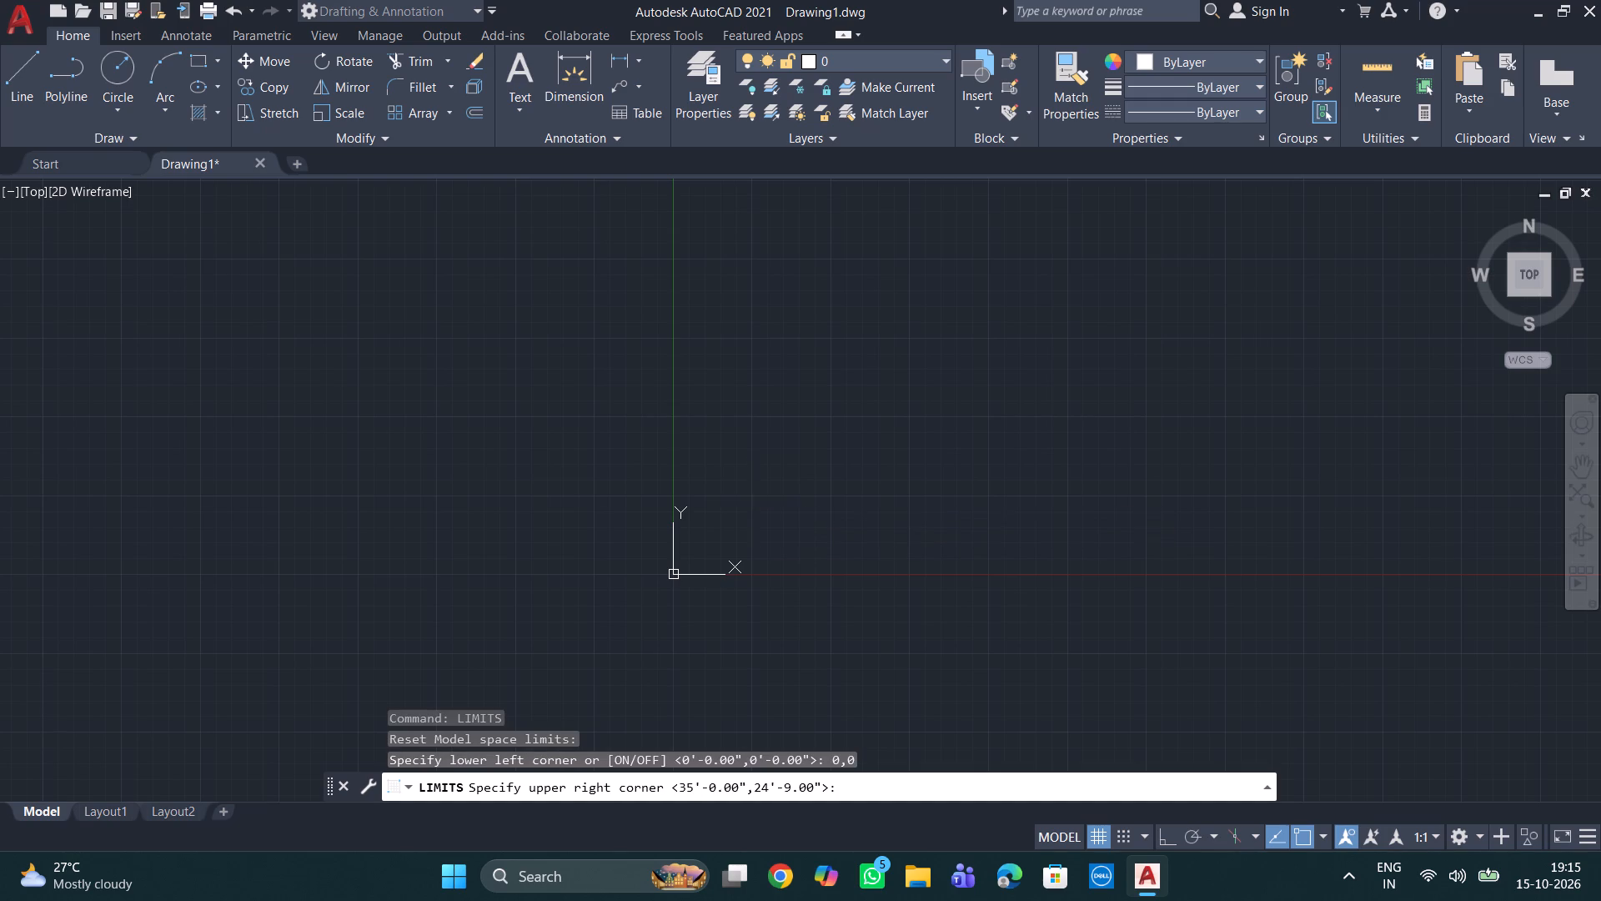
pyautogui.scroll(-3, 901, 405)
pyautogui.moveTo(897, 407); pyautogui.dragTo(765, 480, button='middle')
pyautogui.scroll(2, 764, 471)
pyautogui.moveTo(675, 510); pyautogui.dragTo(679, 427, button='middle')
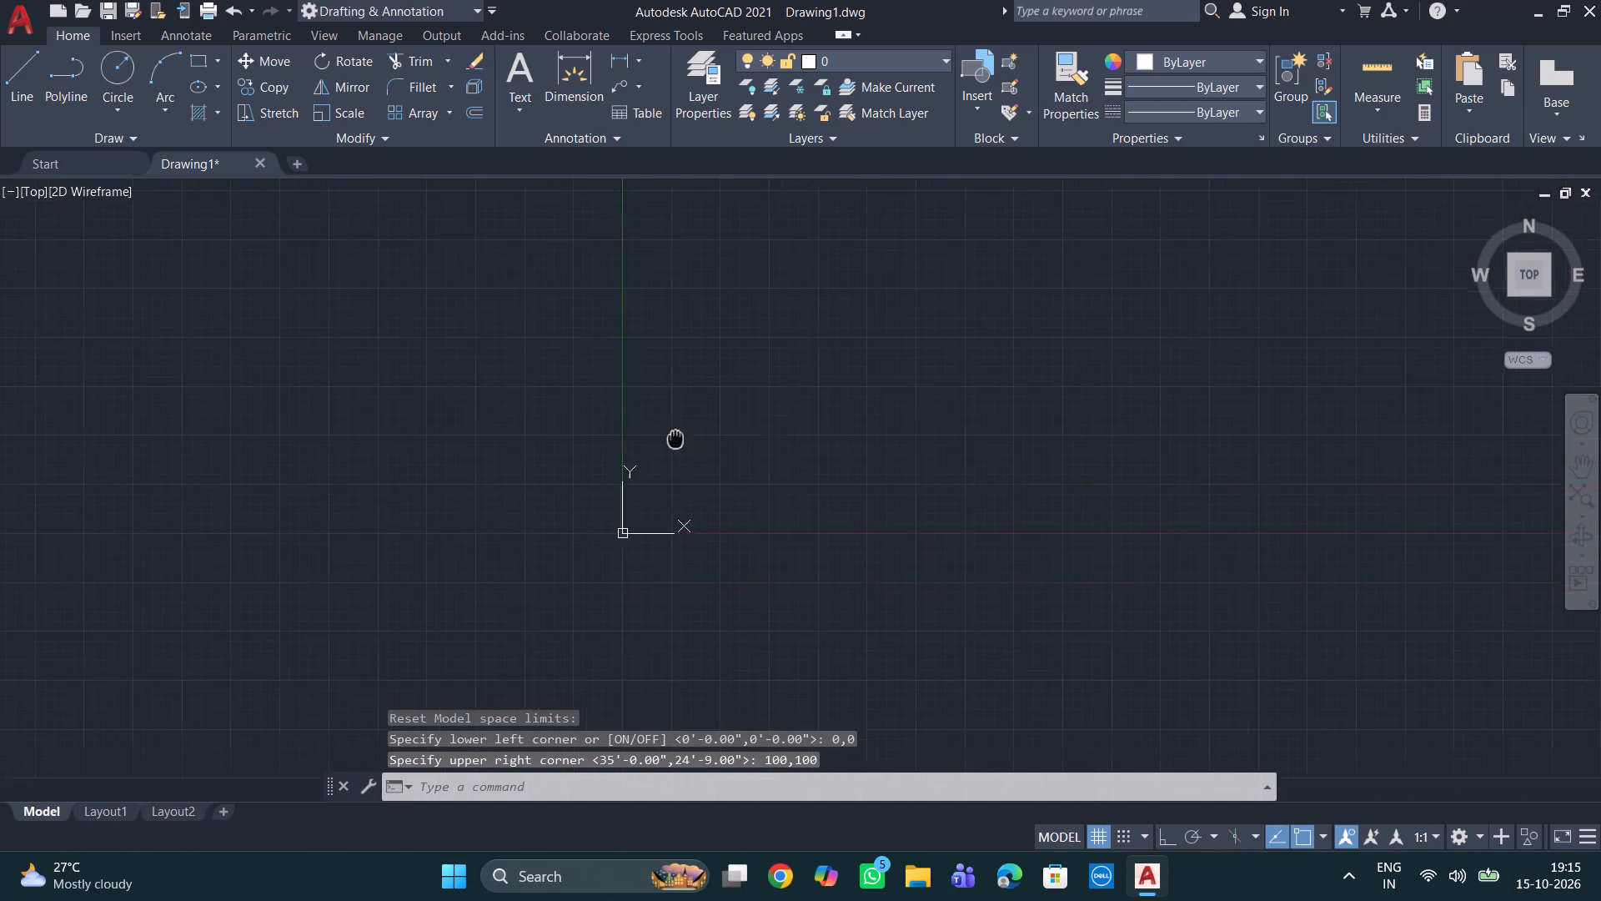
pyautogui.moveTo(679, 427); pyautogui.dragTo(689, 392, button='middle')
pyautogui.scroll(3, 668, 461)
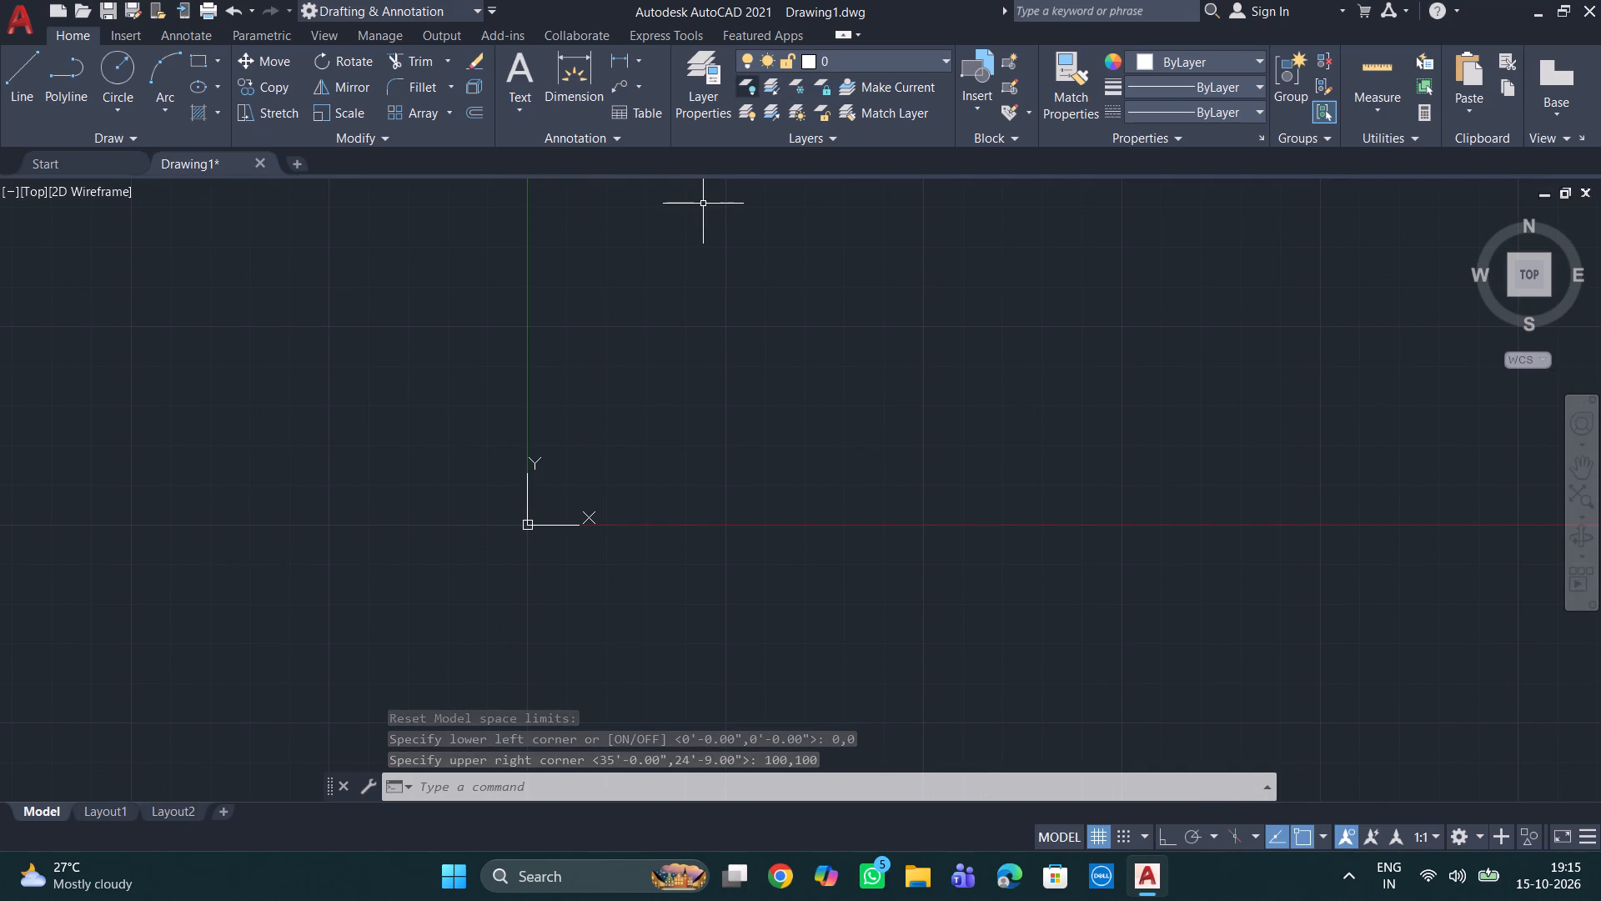
# Create a new layer named "outer walls" in the layer properties, using white as its colour.
pyautogui.click(710, 98)
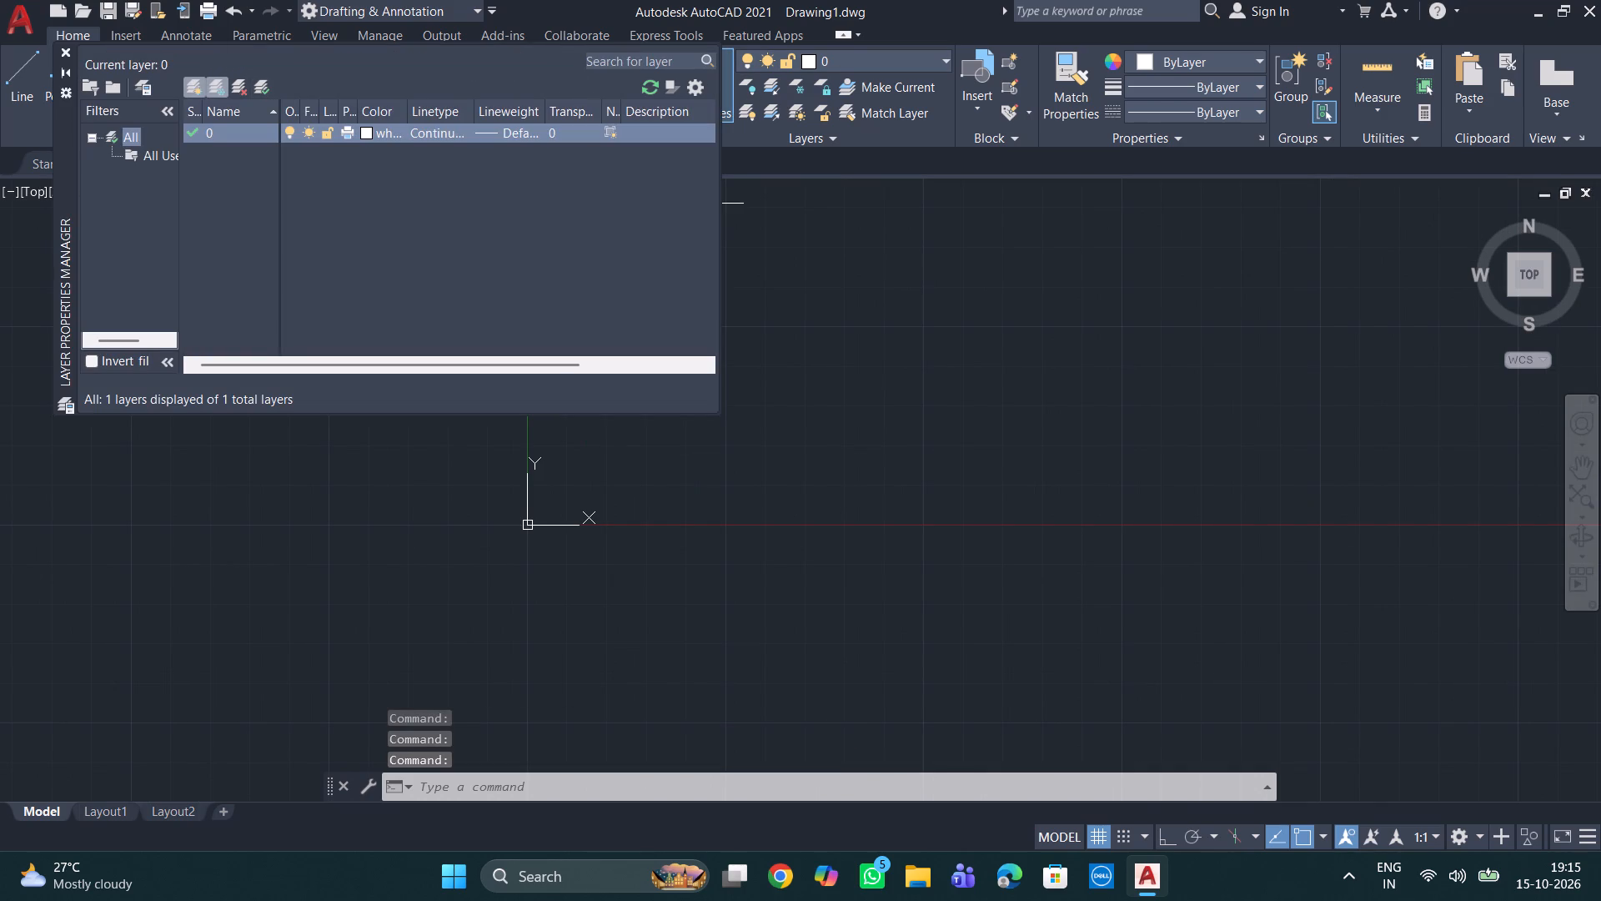
pyautogui.click(196, 85)
pyautogui.press('BackSpace')
pyautogui.press('BackSpace')
pyautogui.press('BackSpace')
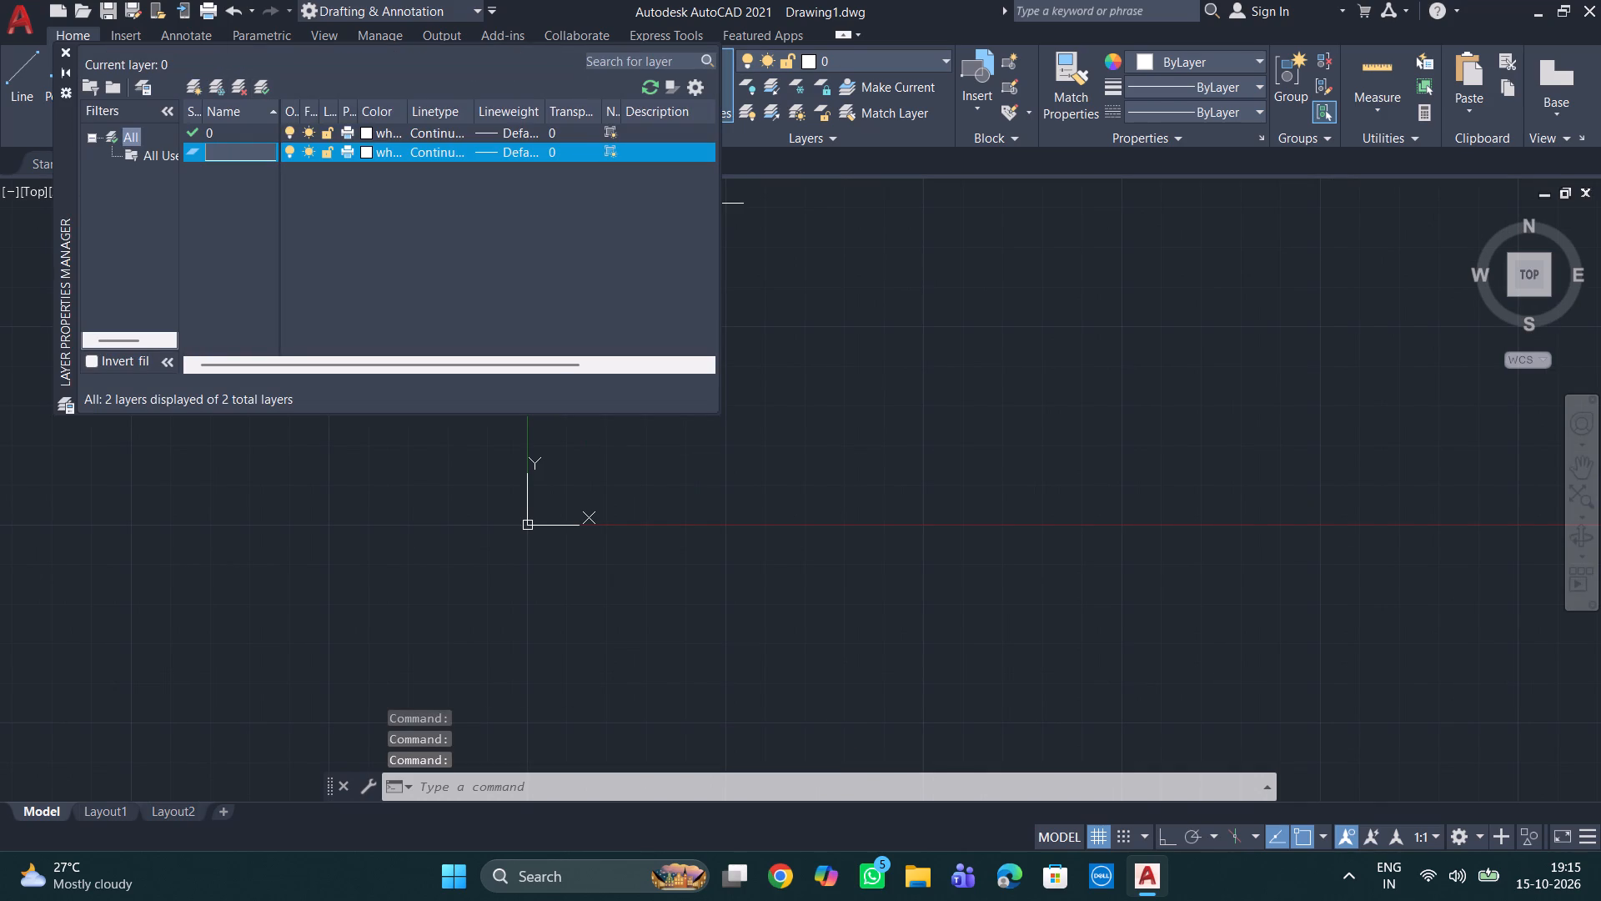
pyautogui.press('o')
pyautogui.write('ut')
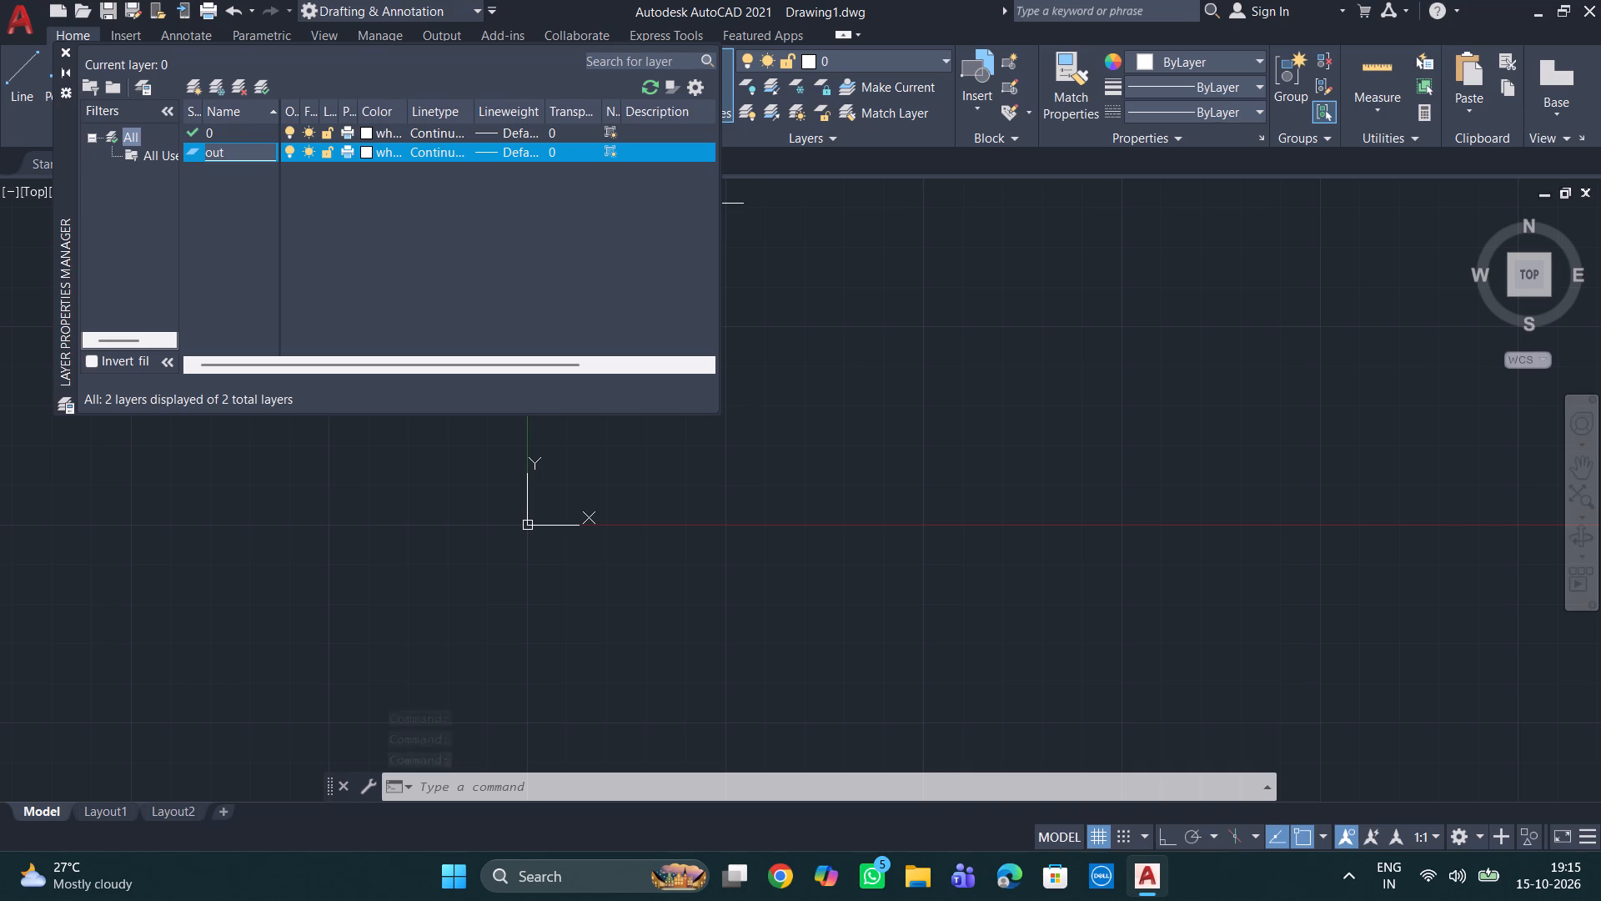
pyautogui.write('er walls')
pyautogui.press('Return')
pyautogui.click(369, 148)
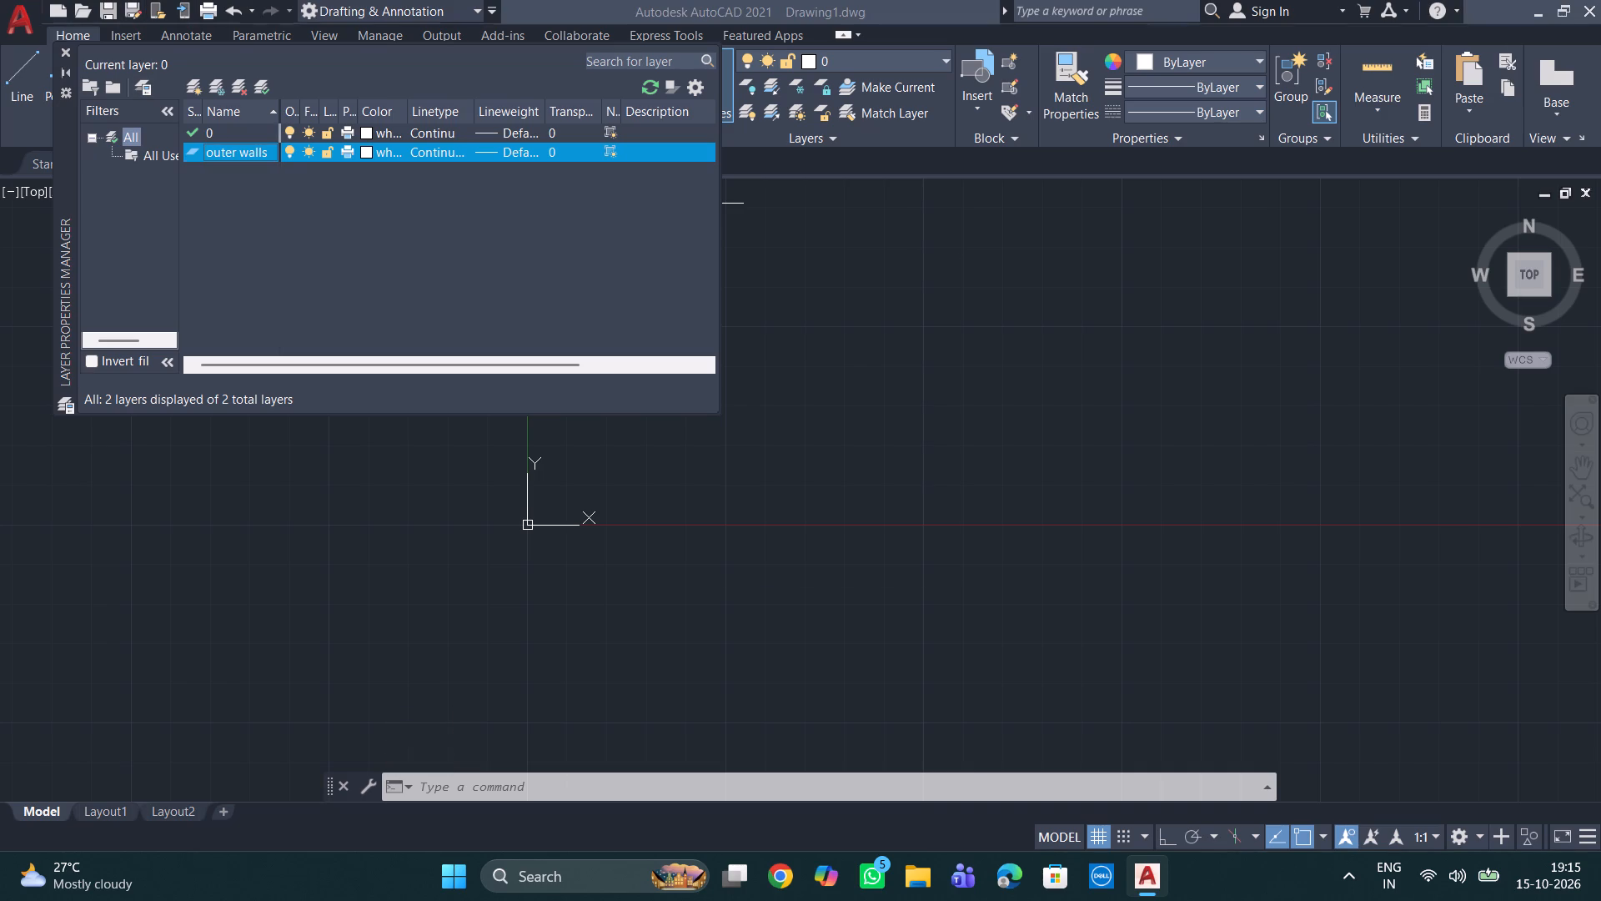
pyautogui.click(769, 597)
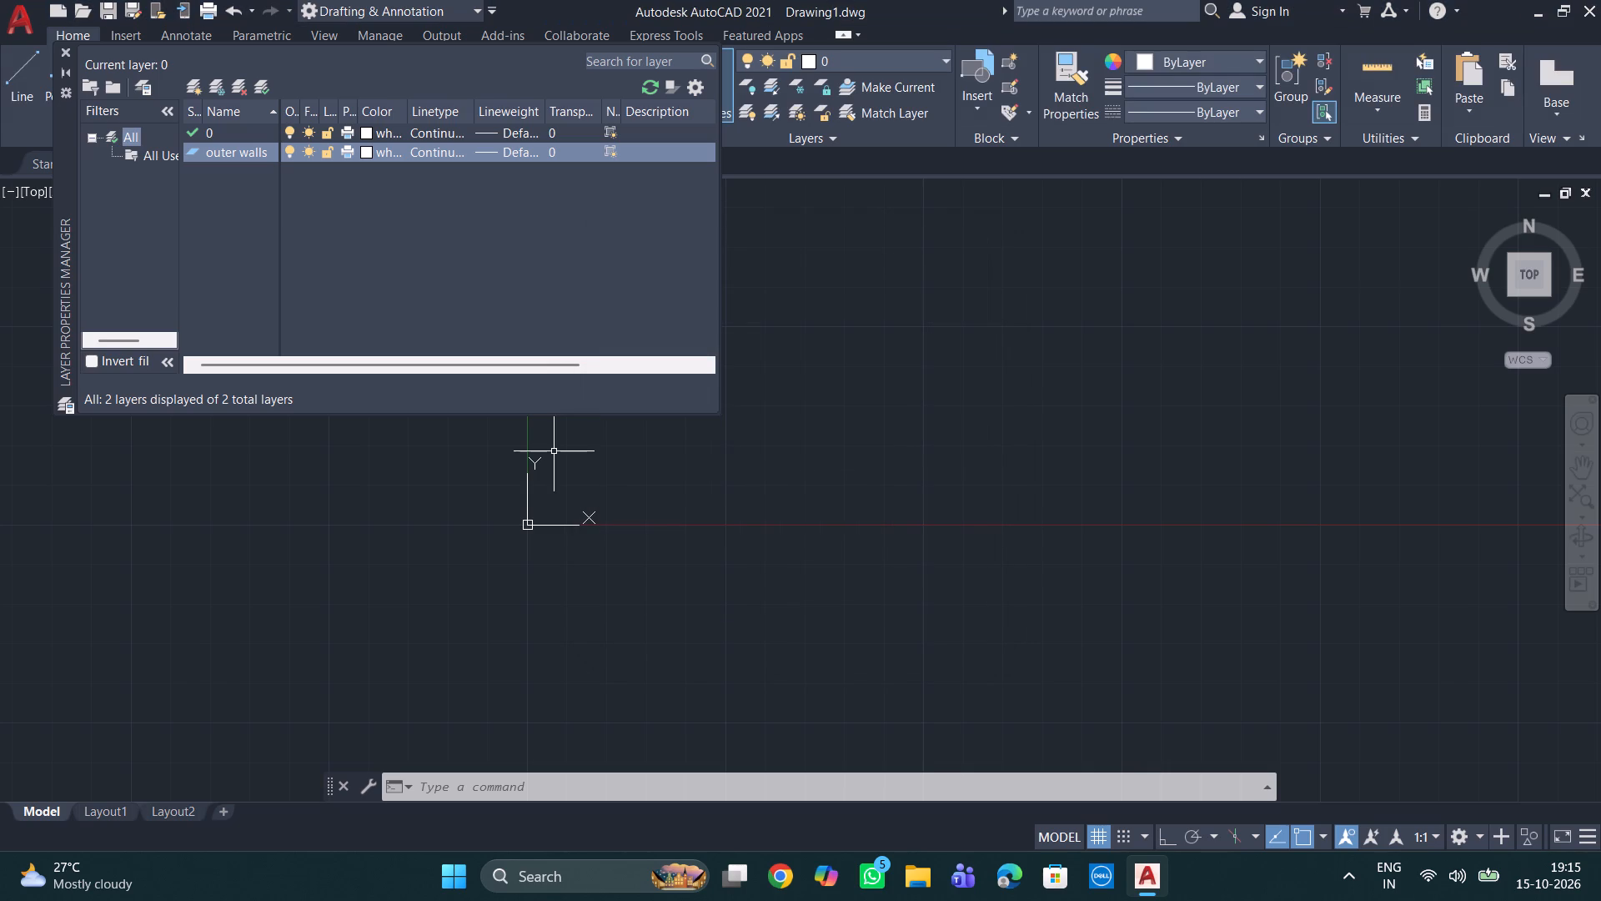
# Create a new layer named "inner walls", using white as its colour.
pyautogui.click(193, 94)
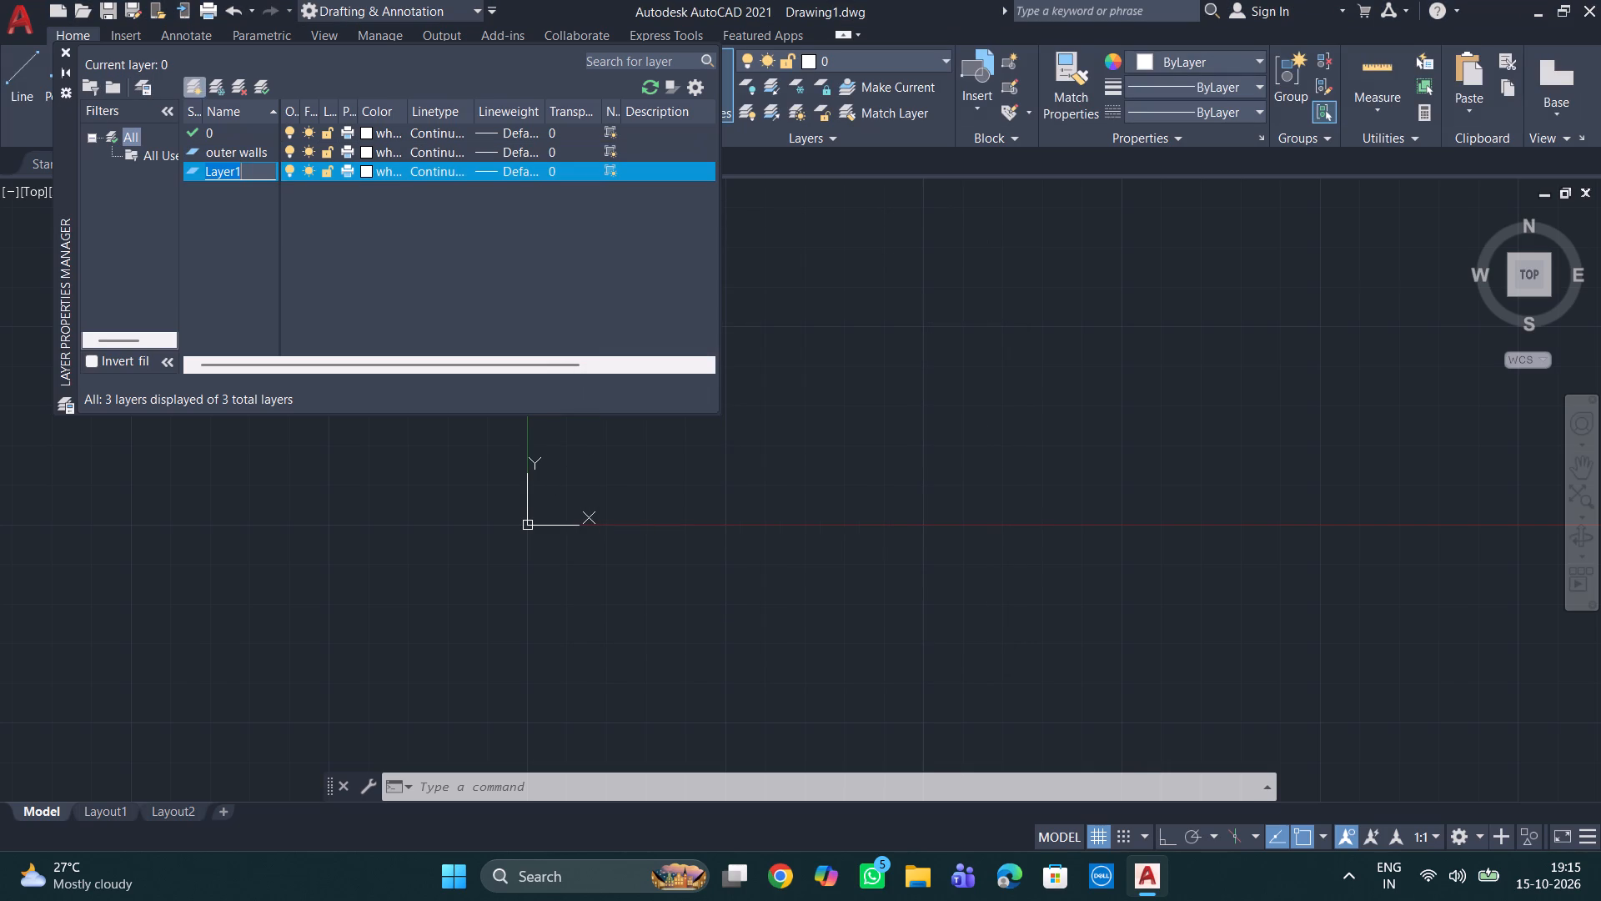
pyautogui.press('BackSpace')
pyautogui.write('inner walls')
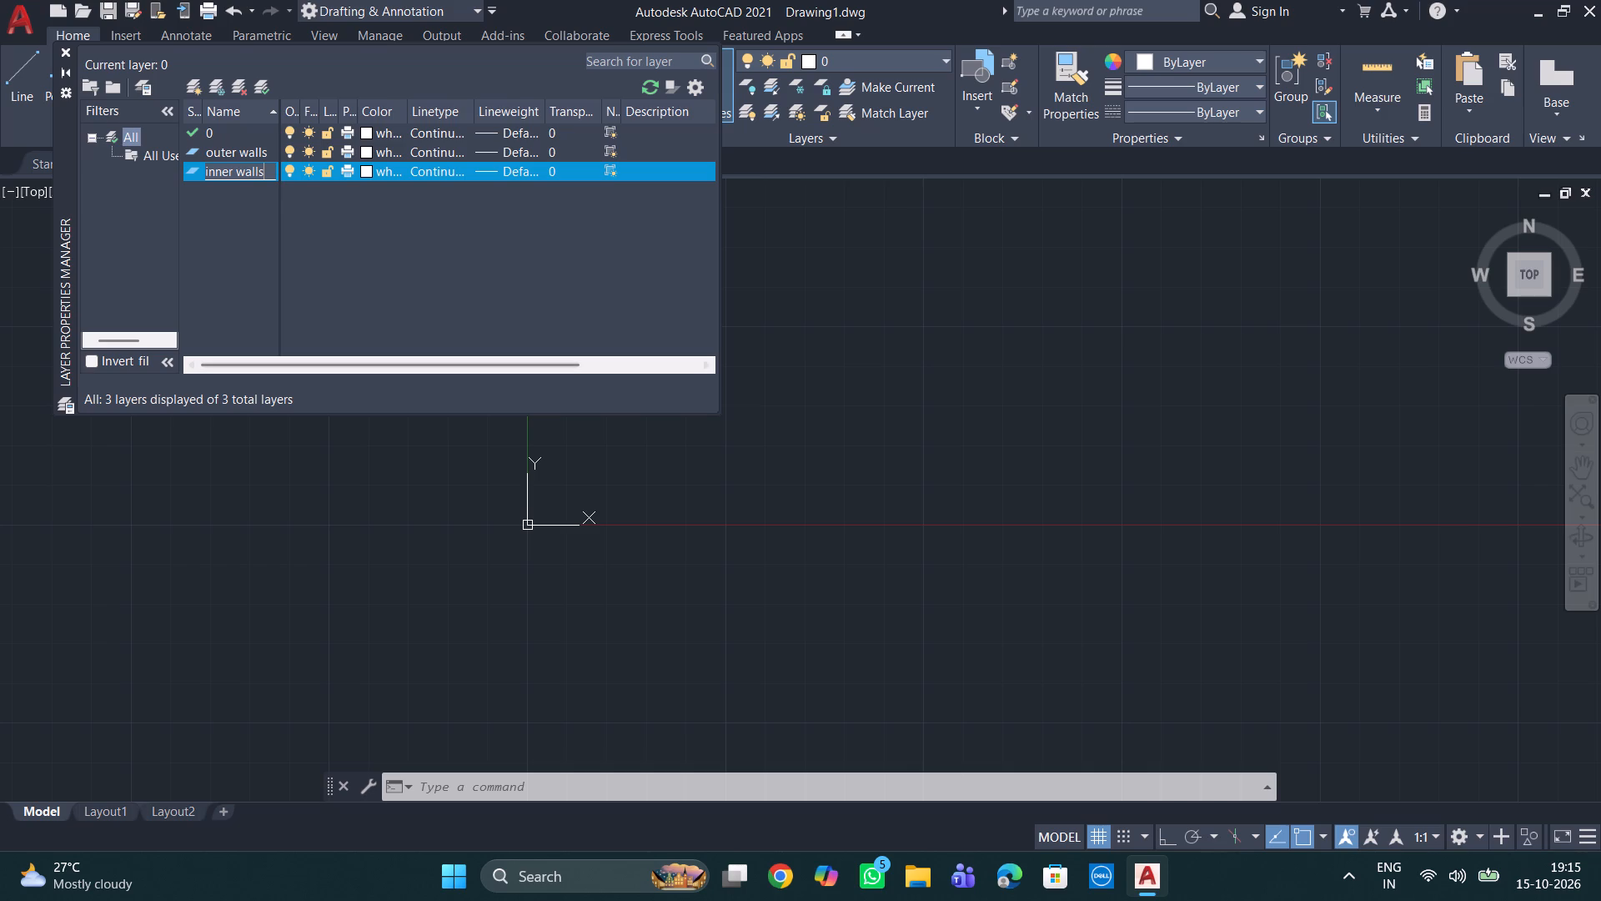
pyautogui.click(366, 174)
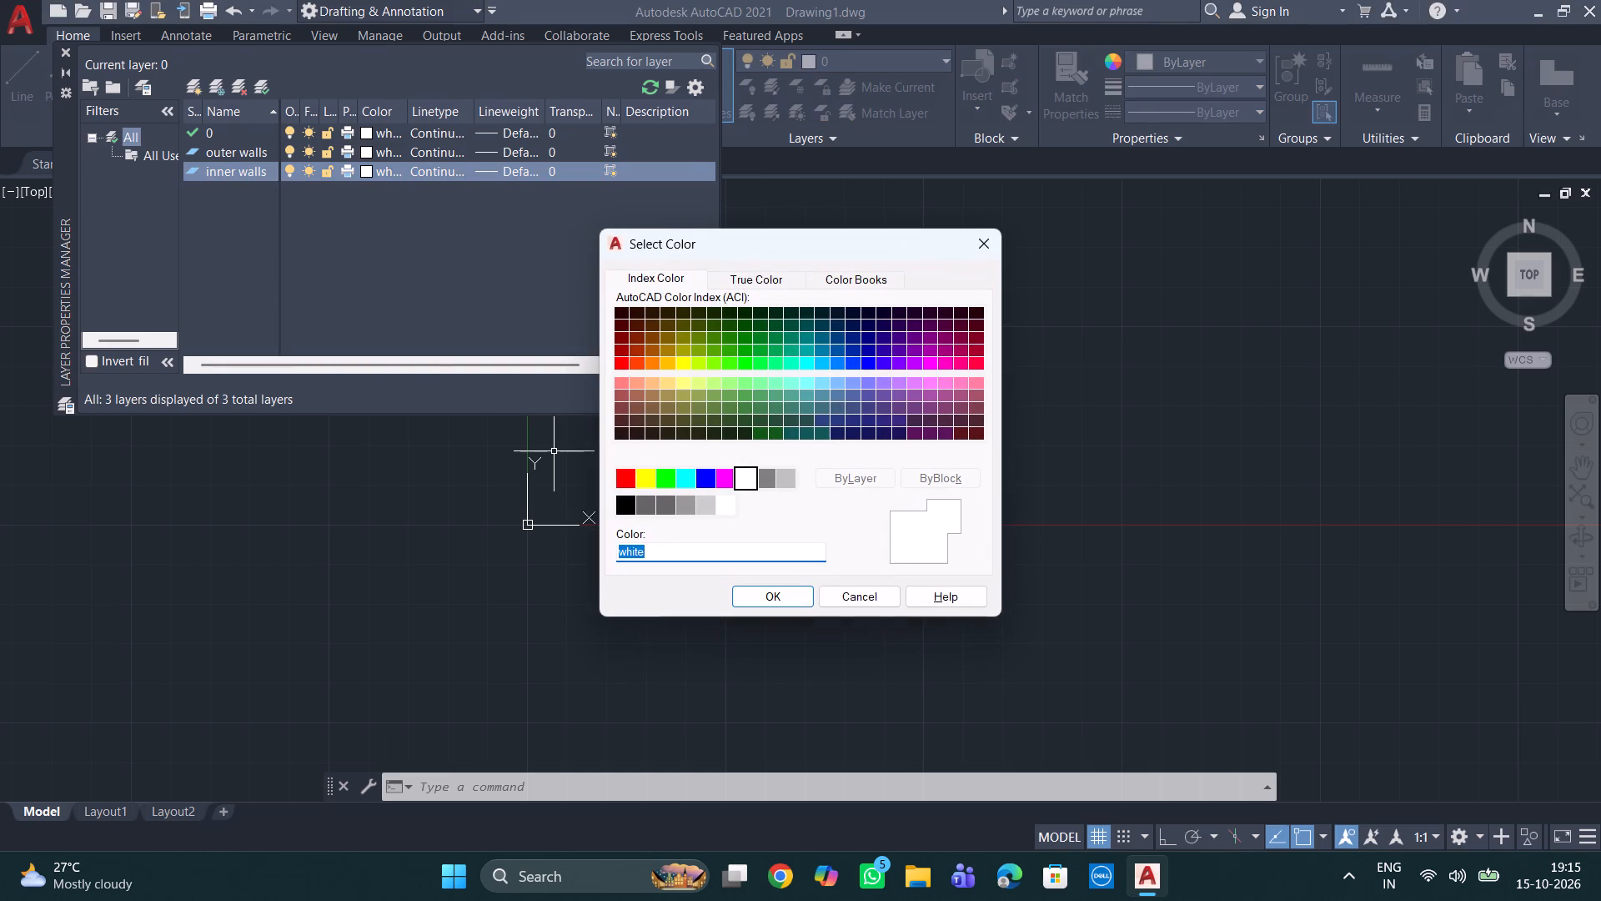
pyautogui.click(775, 599)
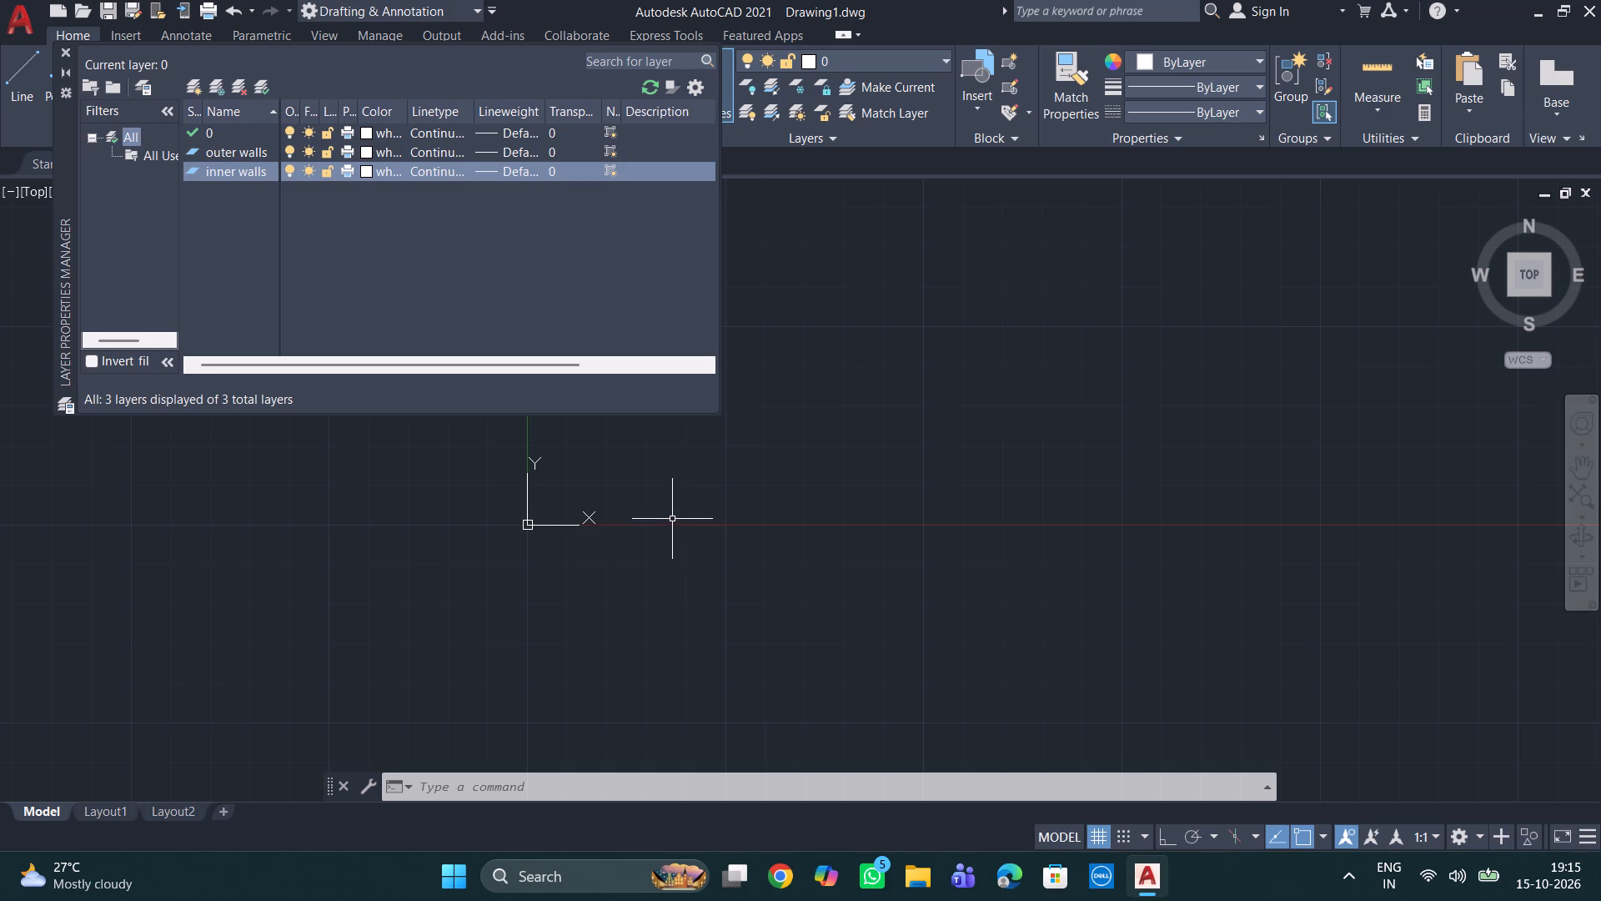
# Create a new layer named "doors" and set its colour to red, index 10.
pyautogui.click(185, 92)
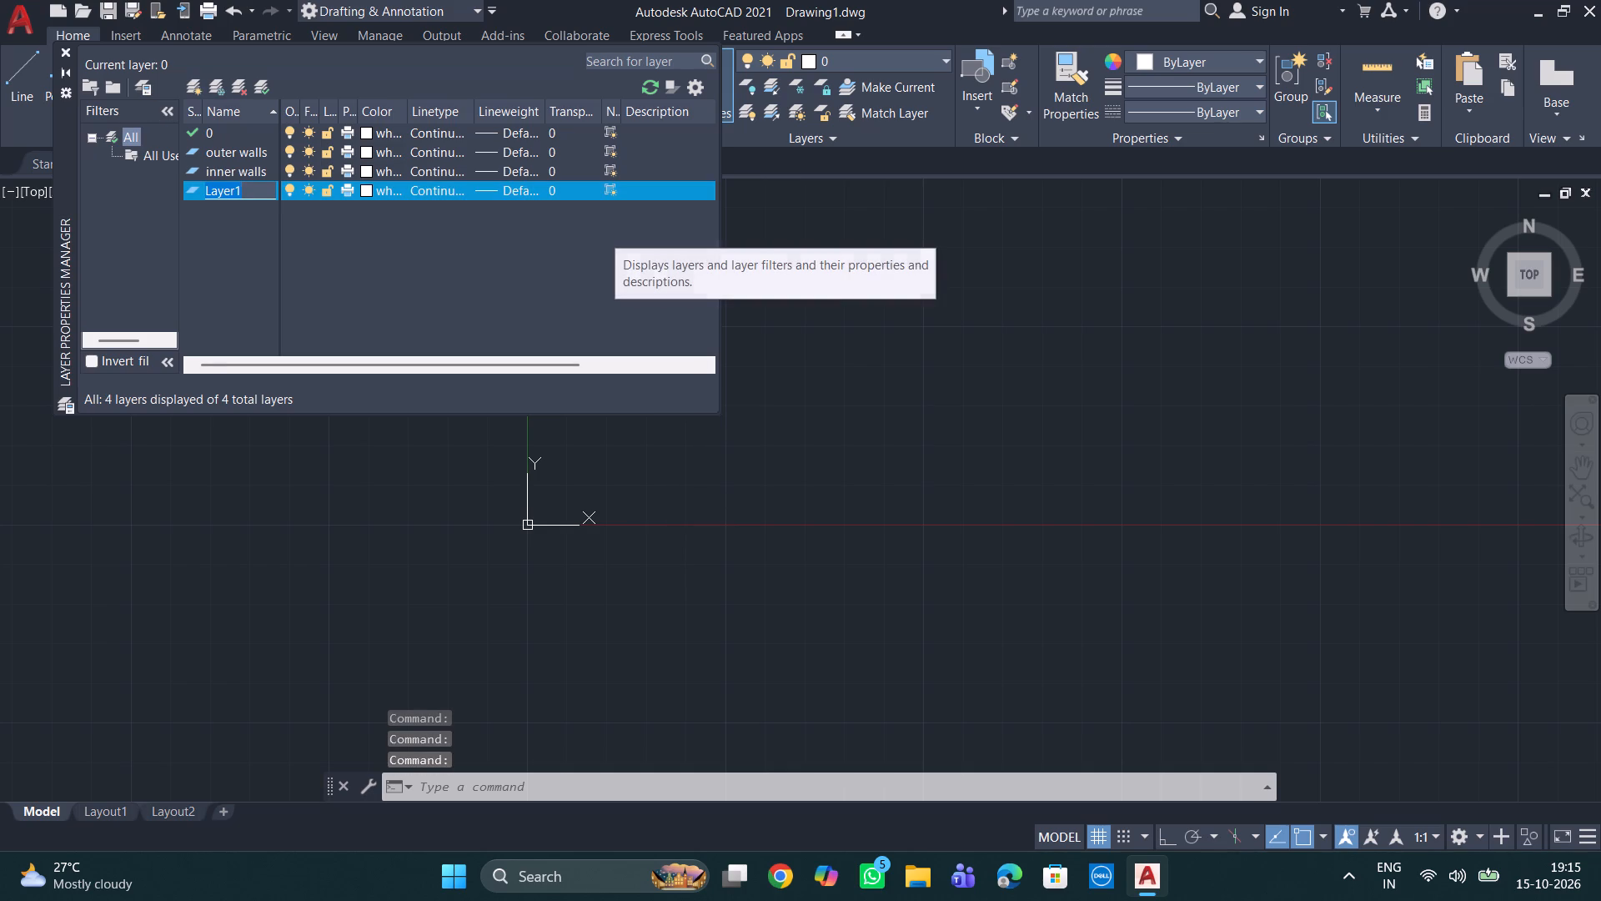
pyautogui.press('BackSpace')
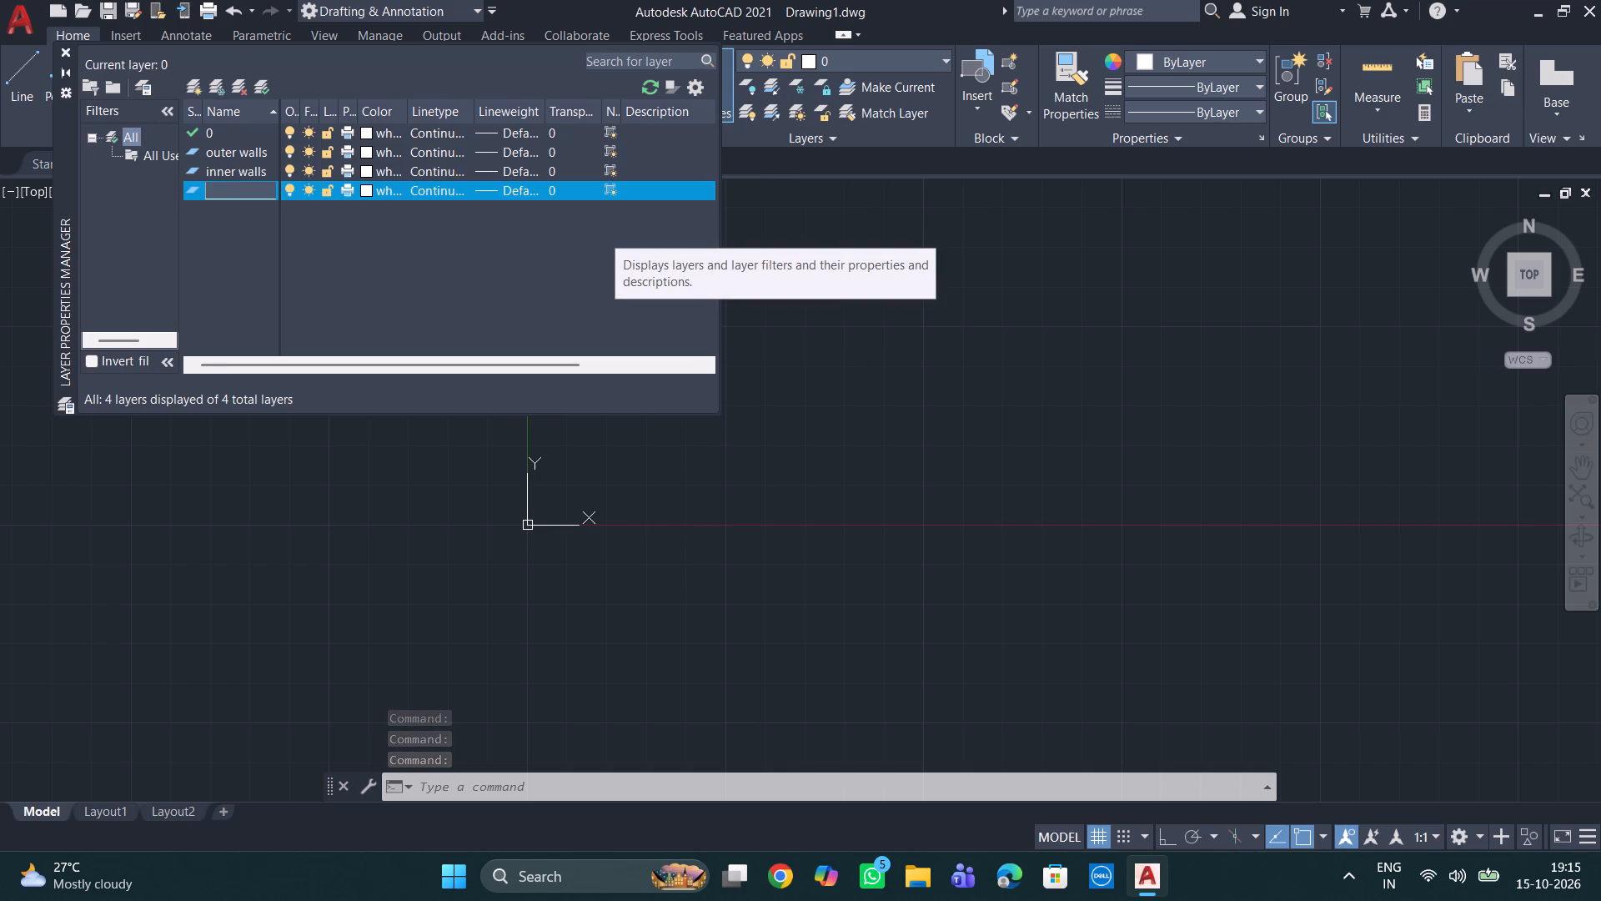
pyautogui.write('doors')
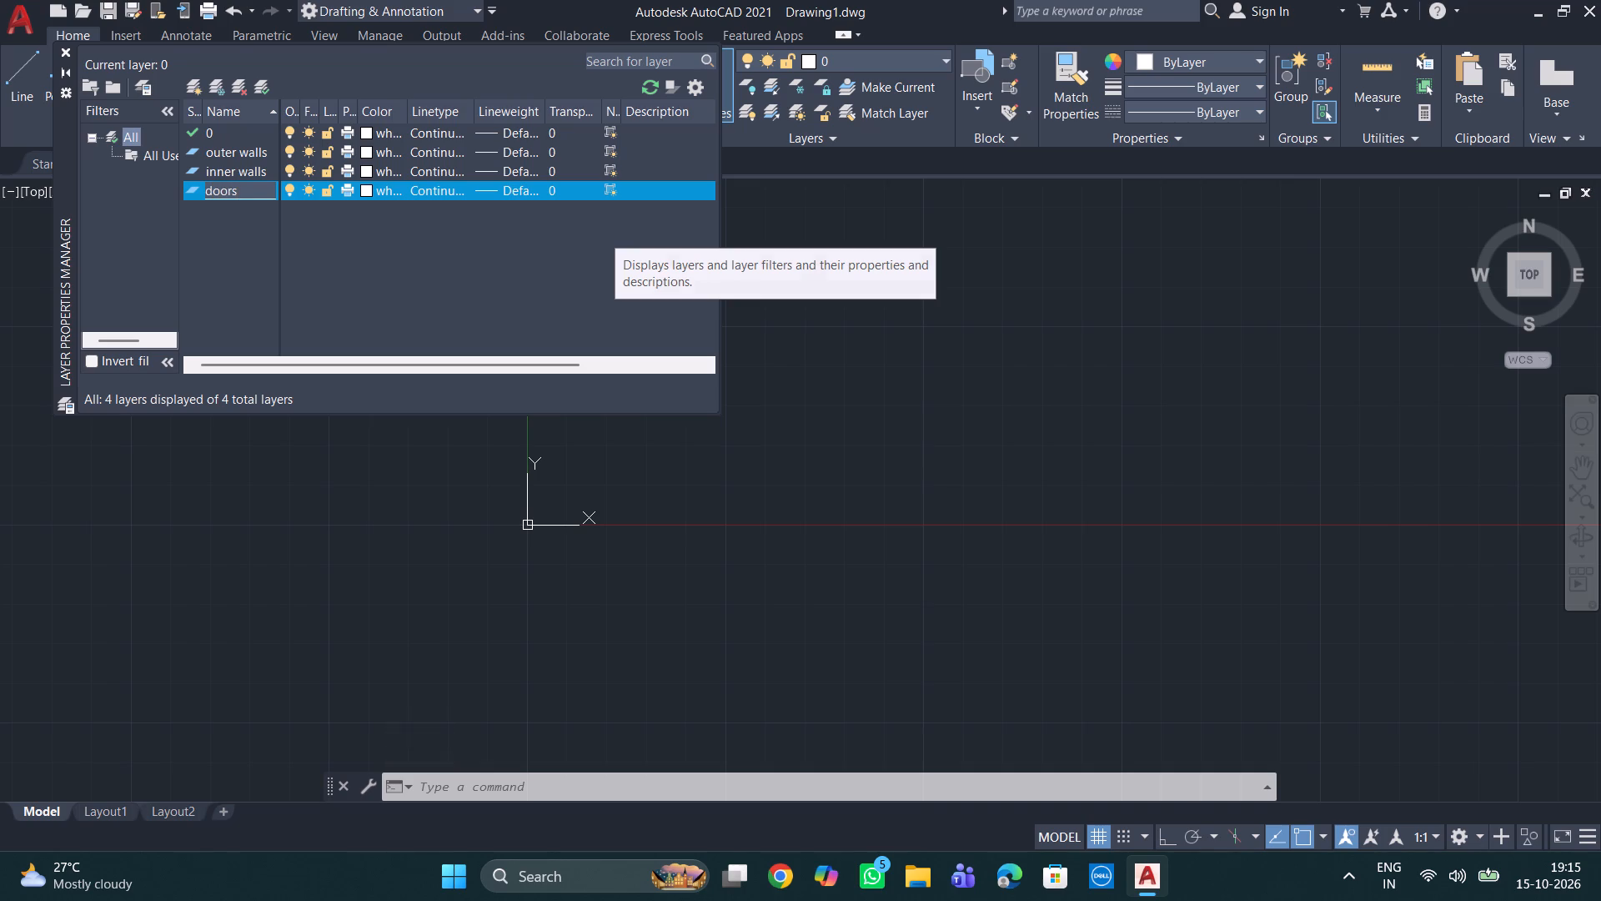
pyautogui.press('Return')
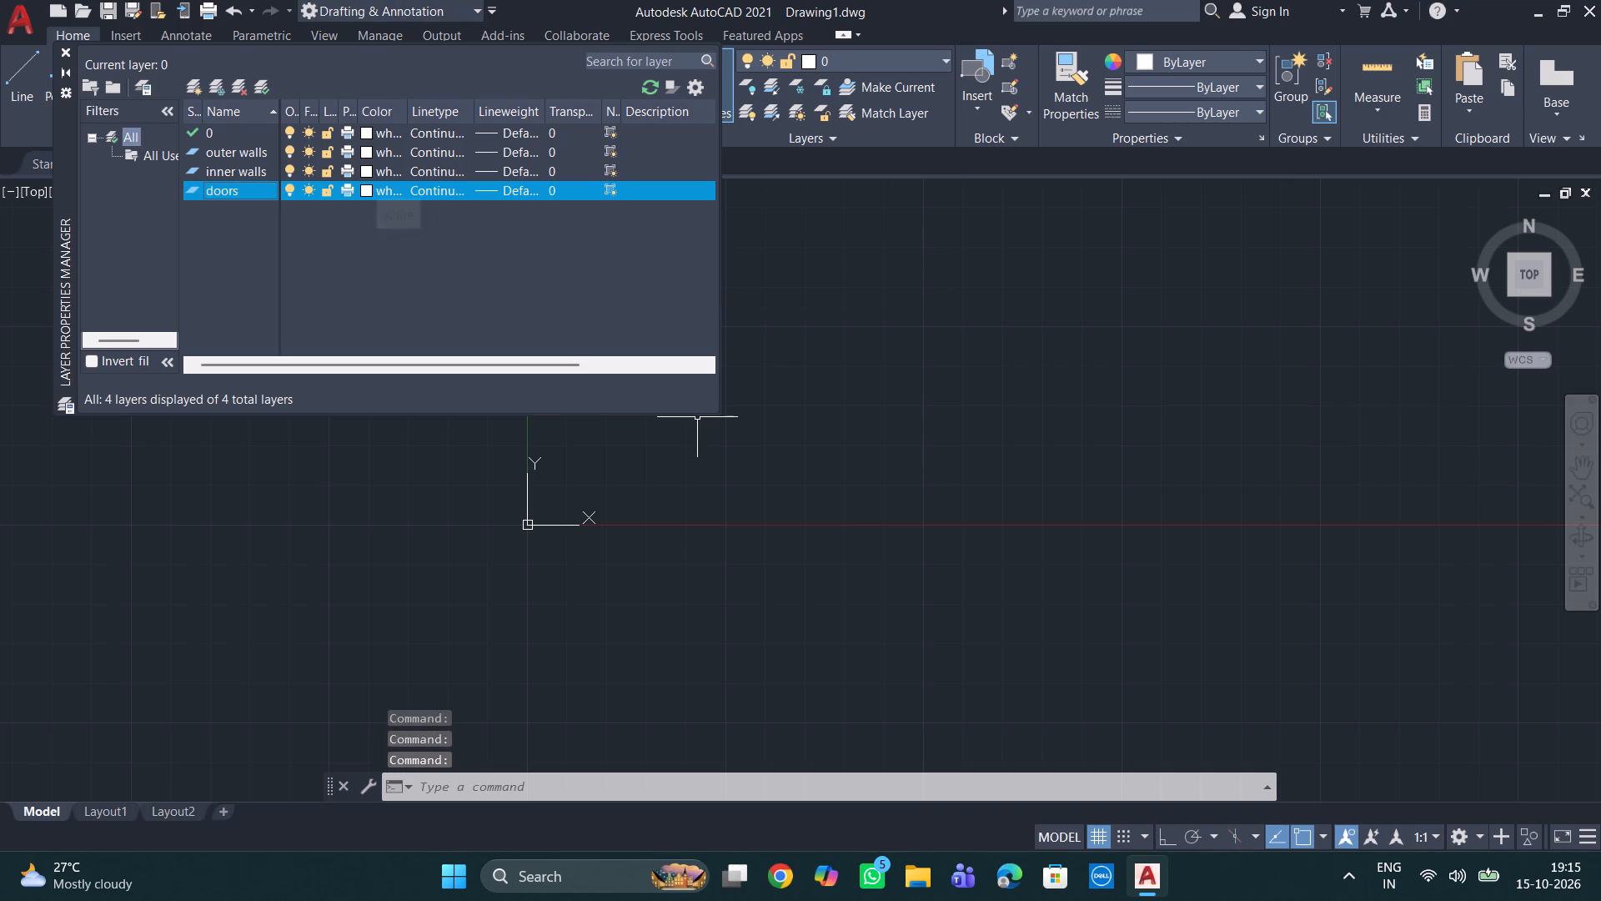
pyautogui.click(368, 193)
pyautogui.click(625, 370)
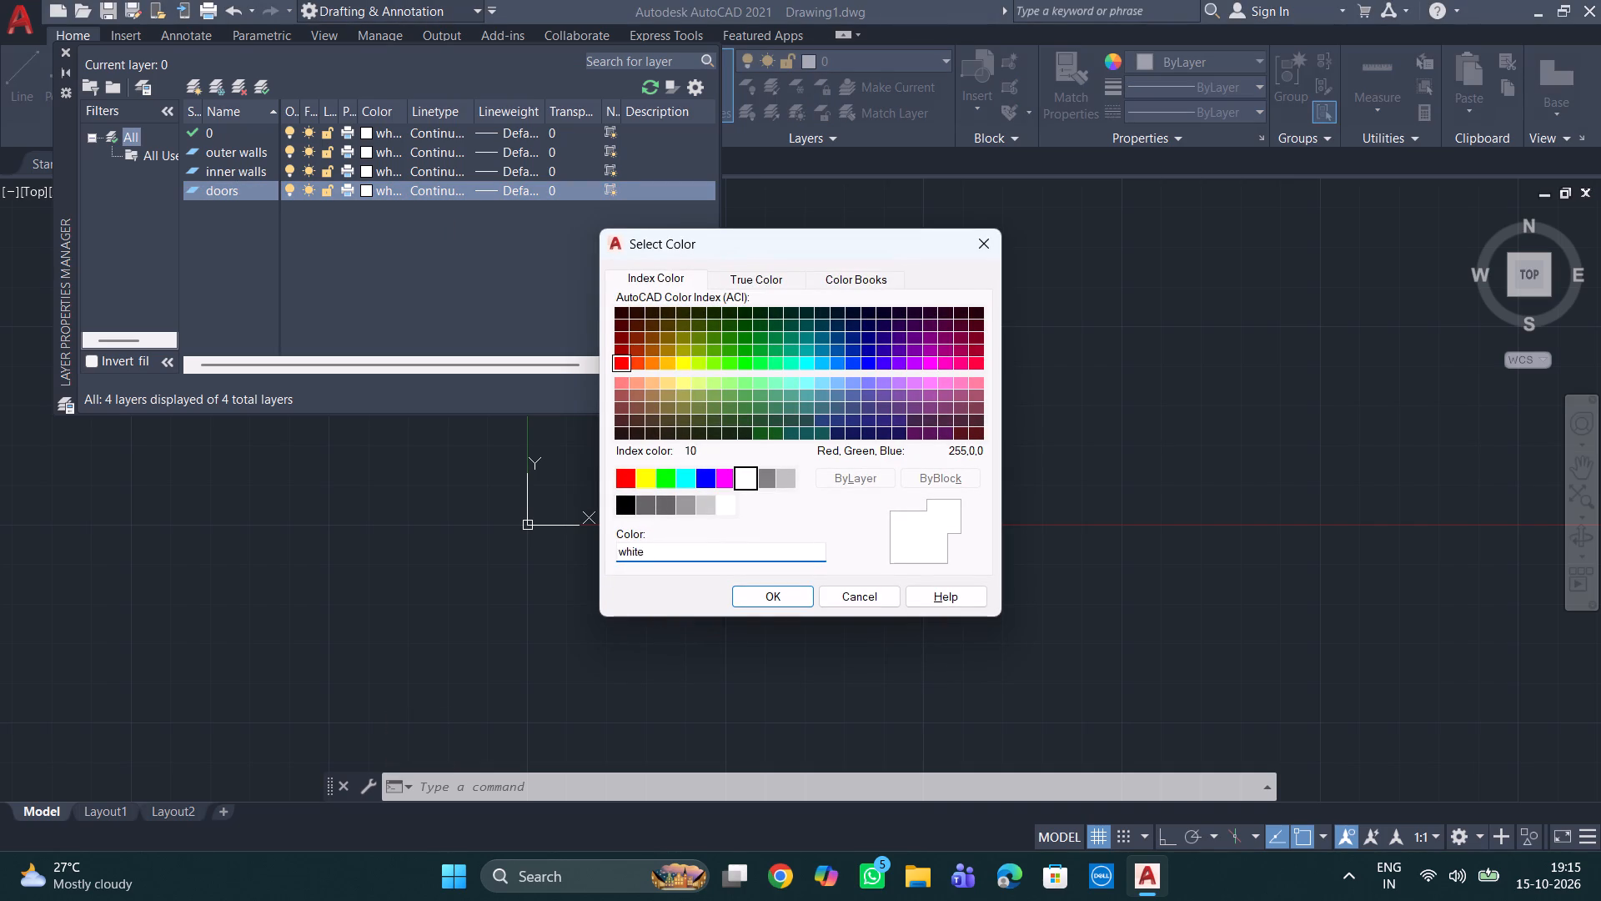
pyautogui.click(790, 596)
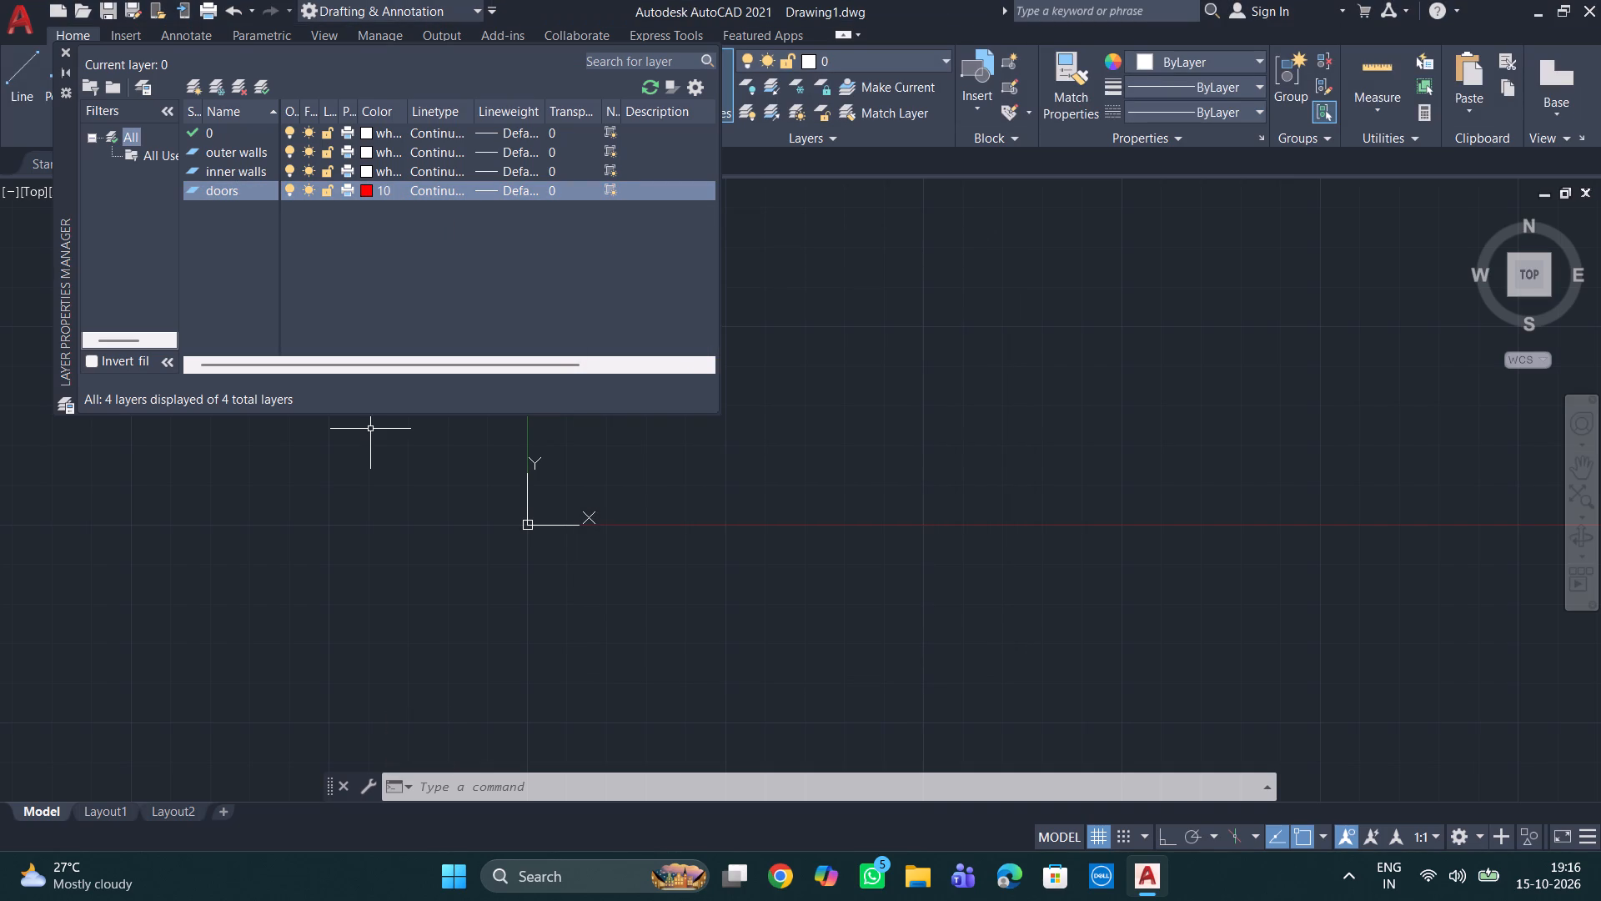
# Create a new layer named "dimensions" and set its colour to purple, index 191.
pyautogui.click(193, 93)
pyautogui.press('BackSpace')
pyautogui.press('BackSpace')
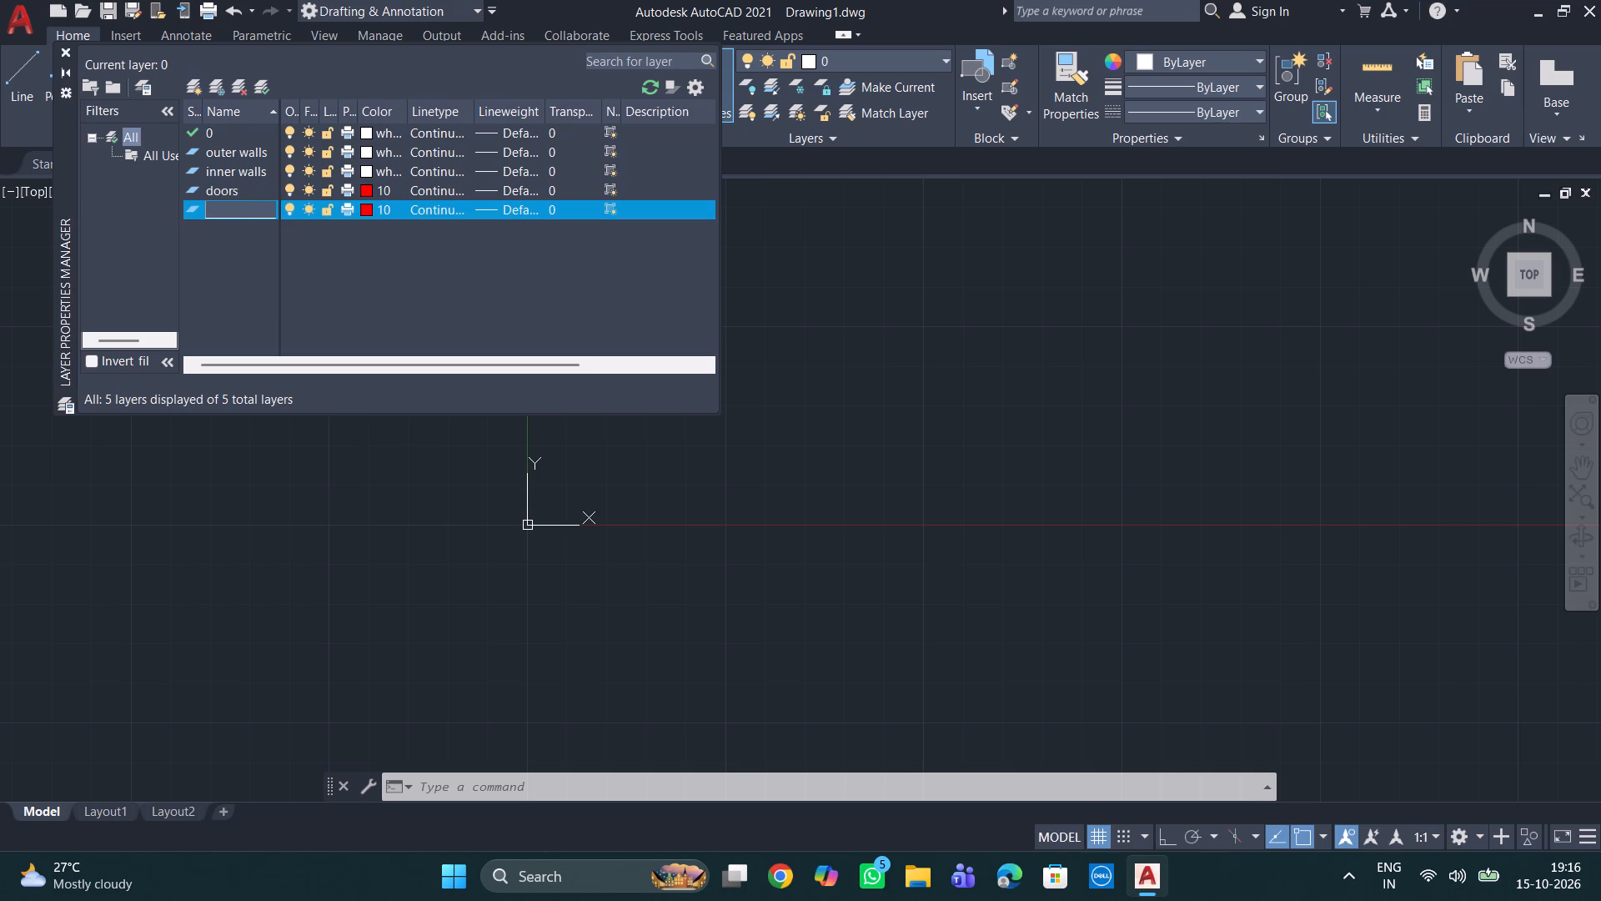
pyautogui.write('dime')
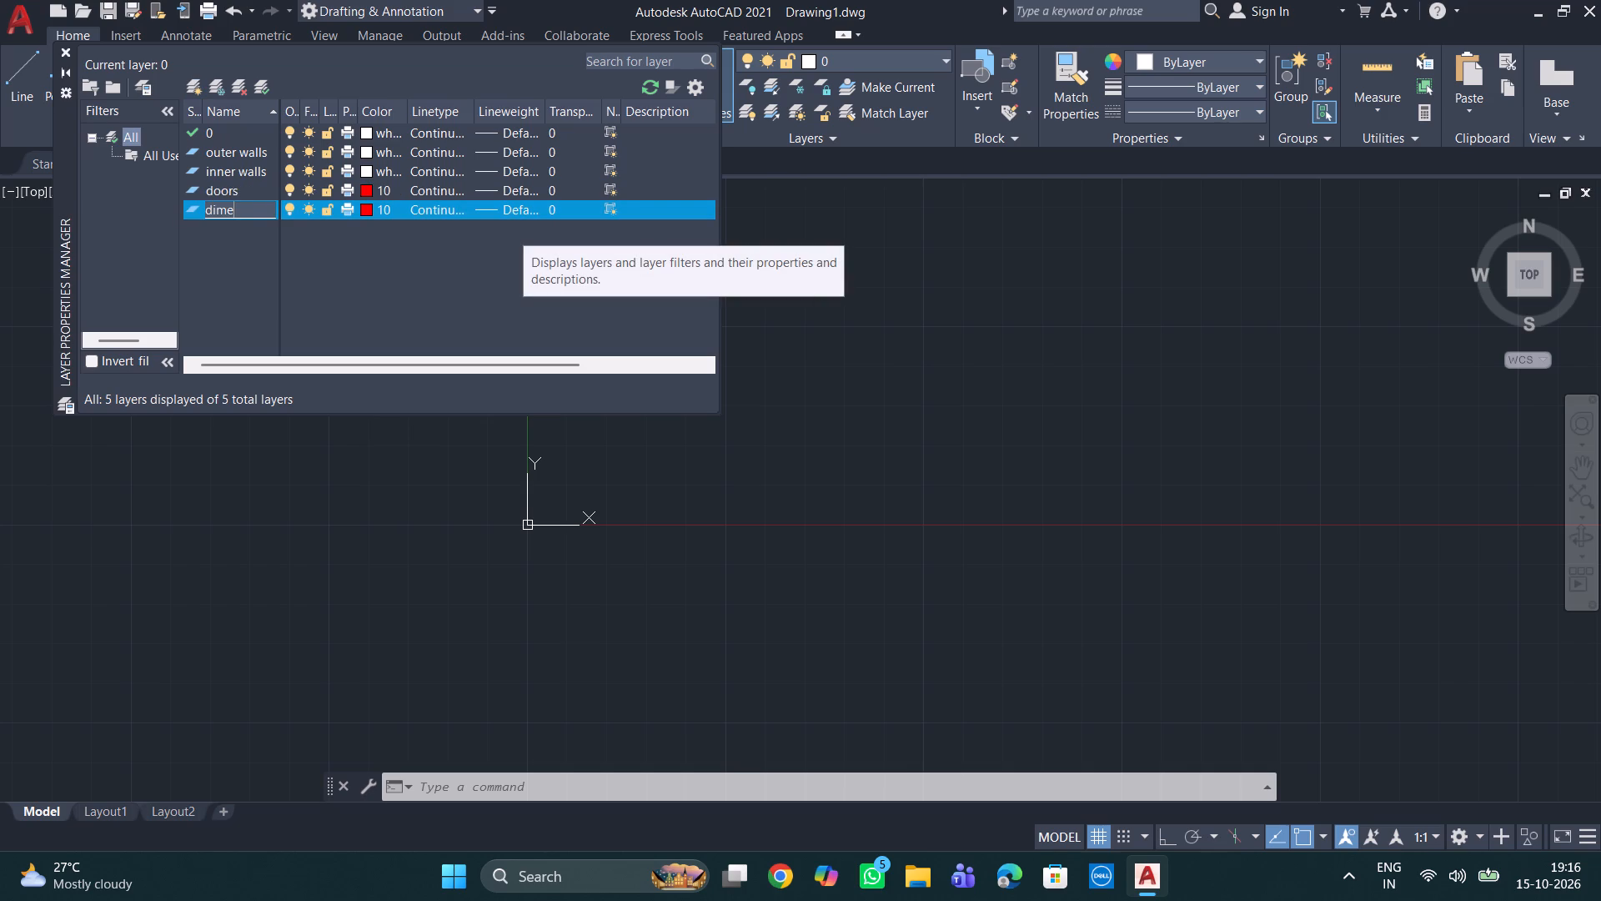
pyautogui.write('nsiond')
pyautogui.press('BackSpace')
pyautogui.press('s')
pyautogui.click(364, 207)
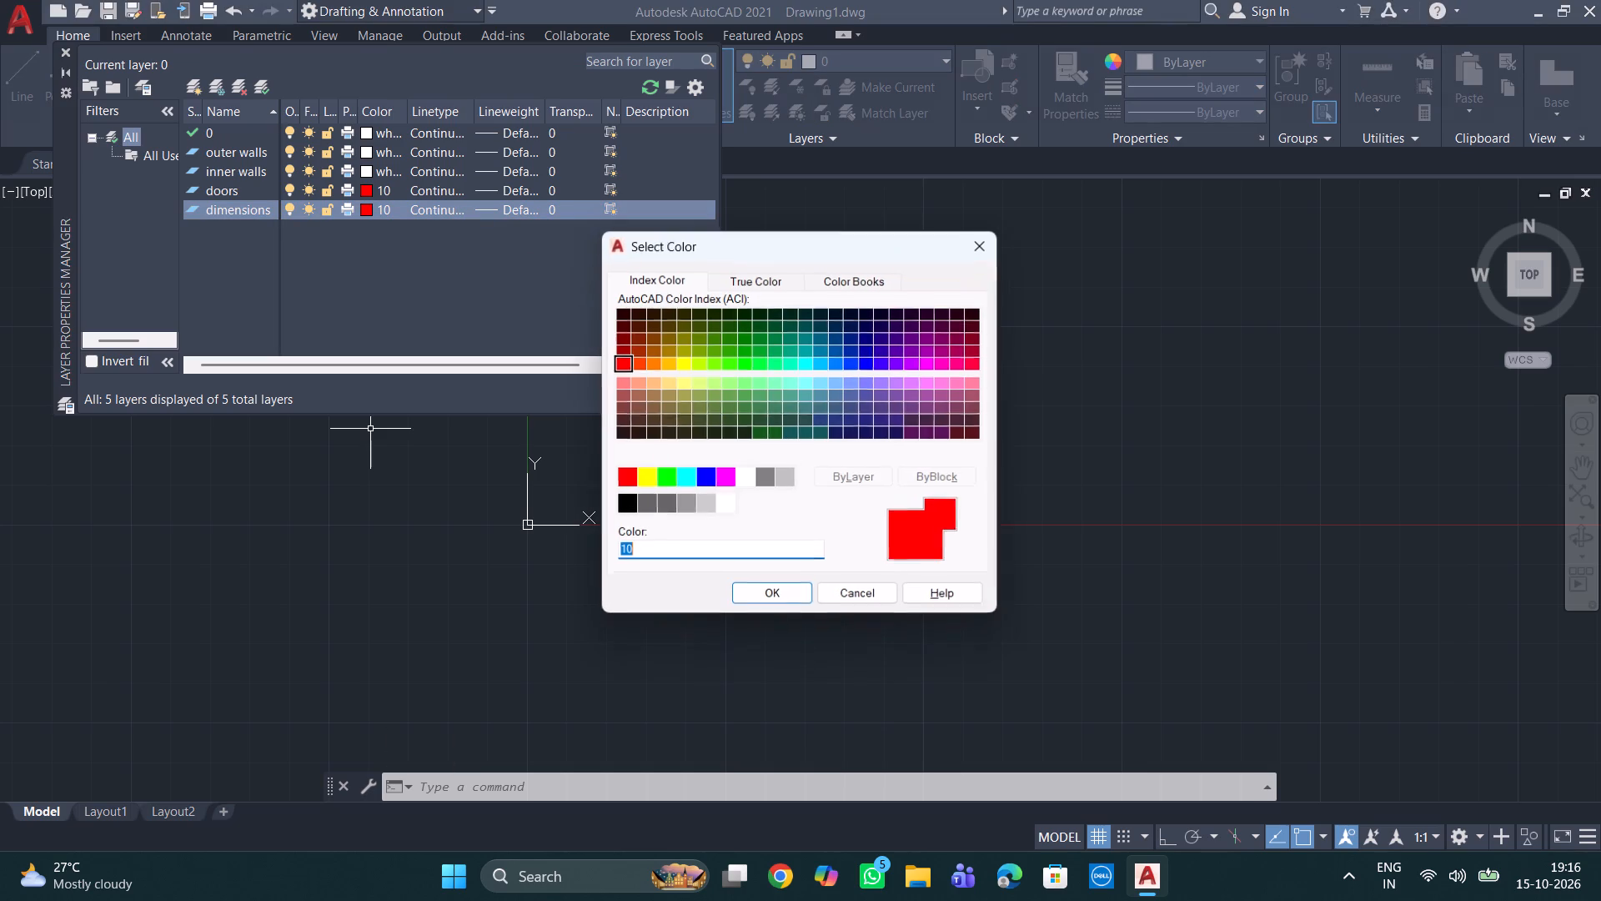
pyautogui.click(901, 383)
pyautogui.click(780, 595)
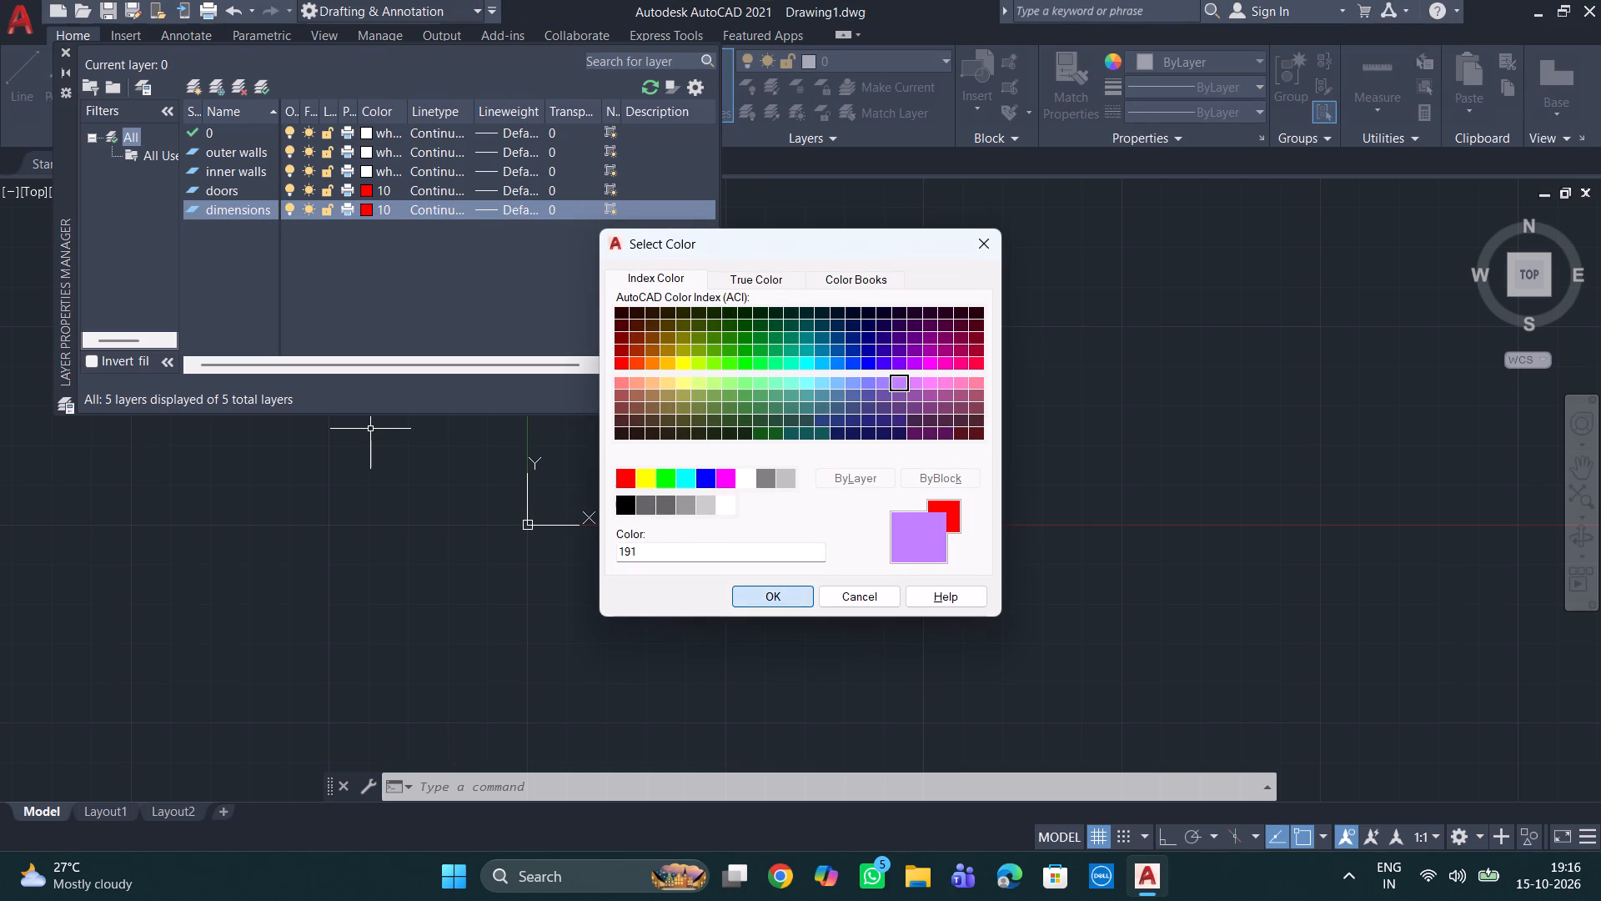
# Create a new layer named "texts" and set its colour to green, index 90.
pyautogui.click(191, 90)
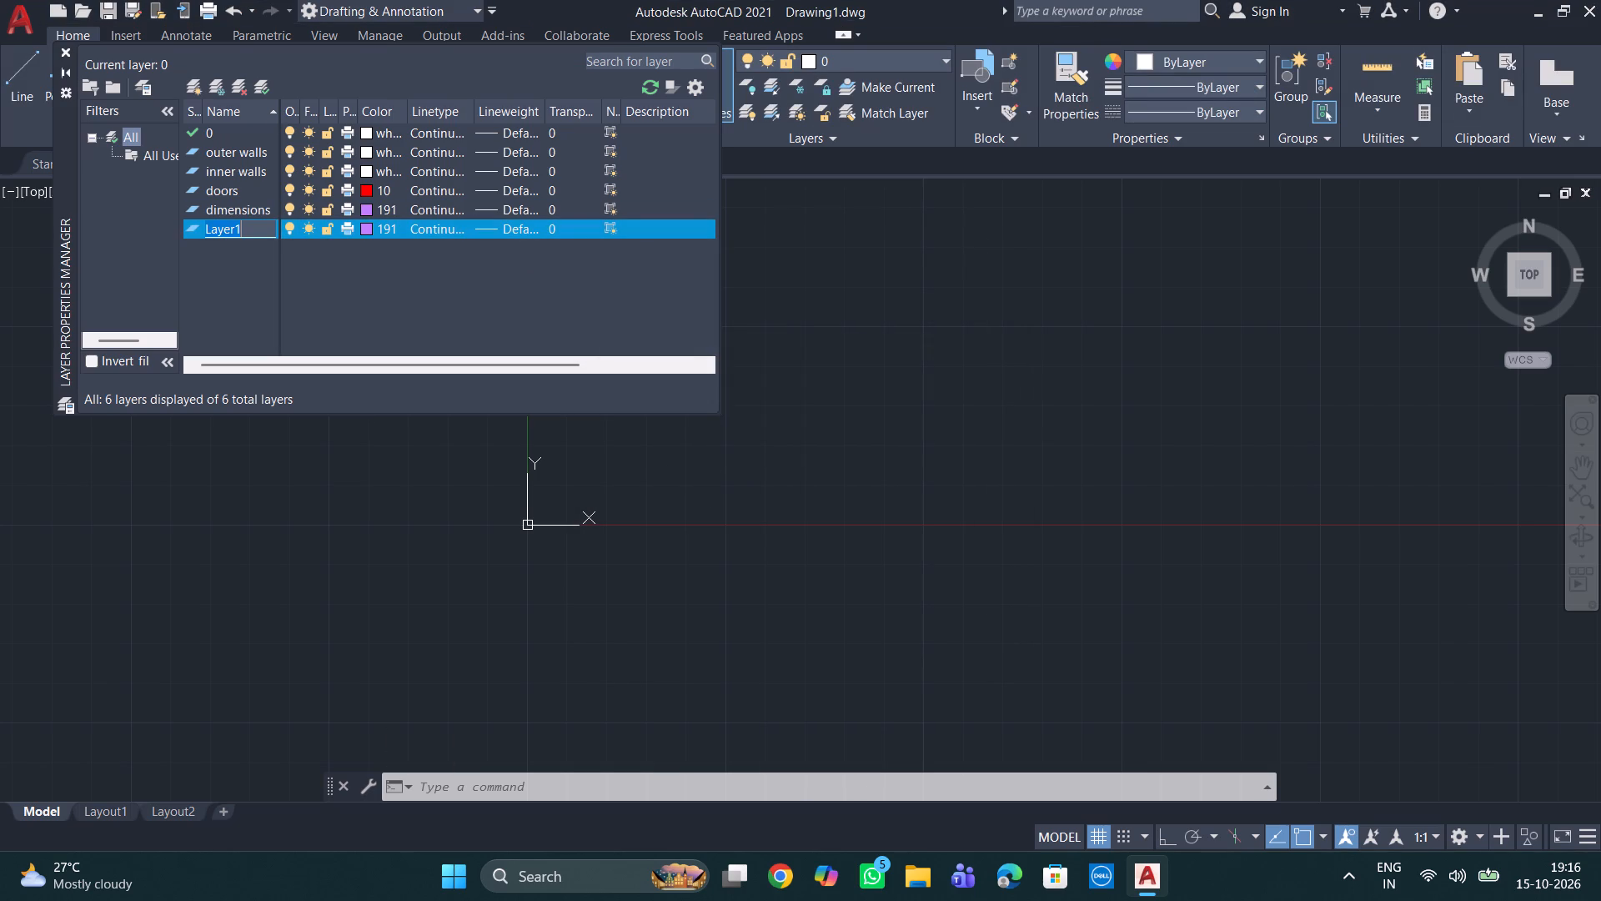
pyautogui.press('BackSpace')
pyautogui.write('text')
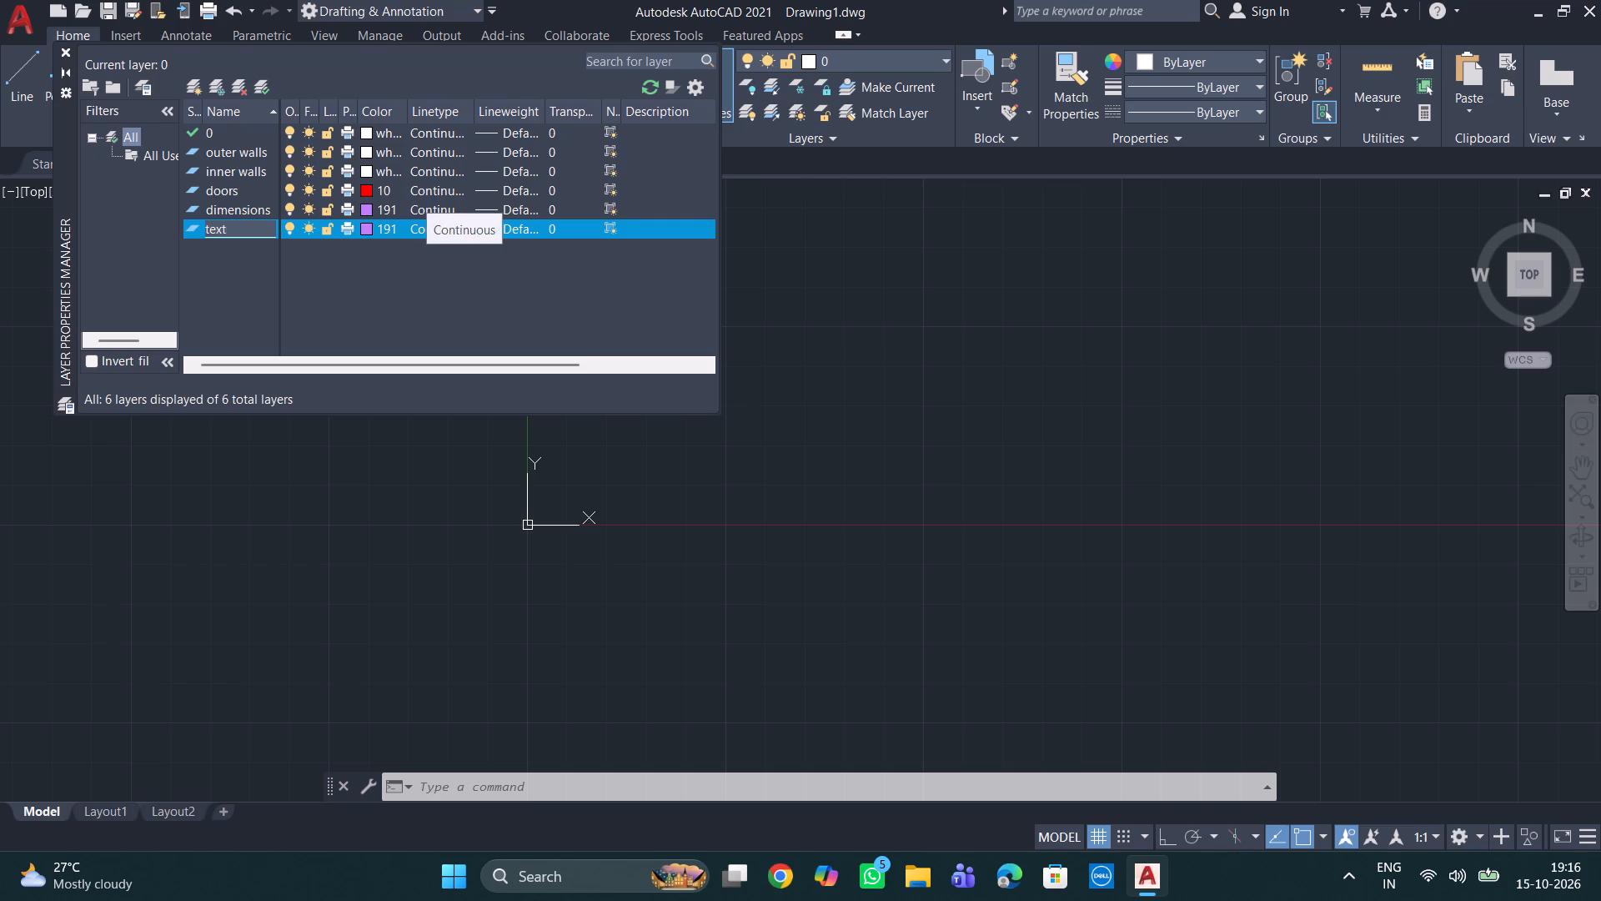
pyautogui.press('s')
pyautogui.click(364, 237)
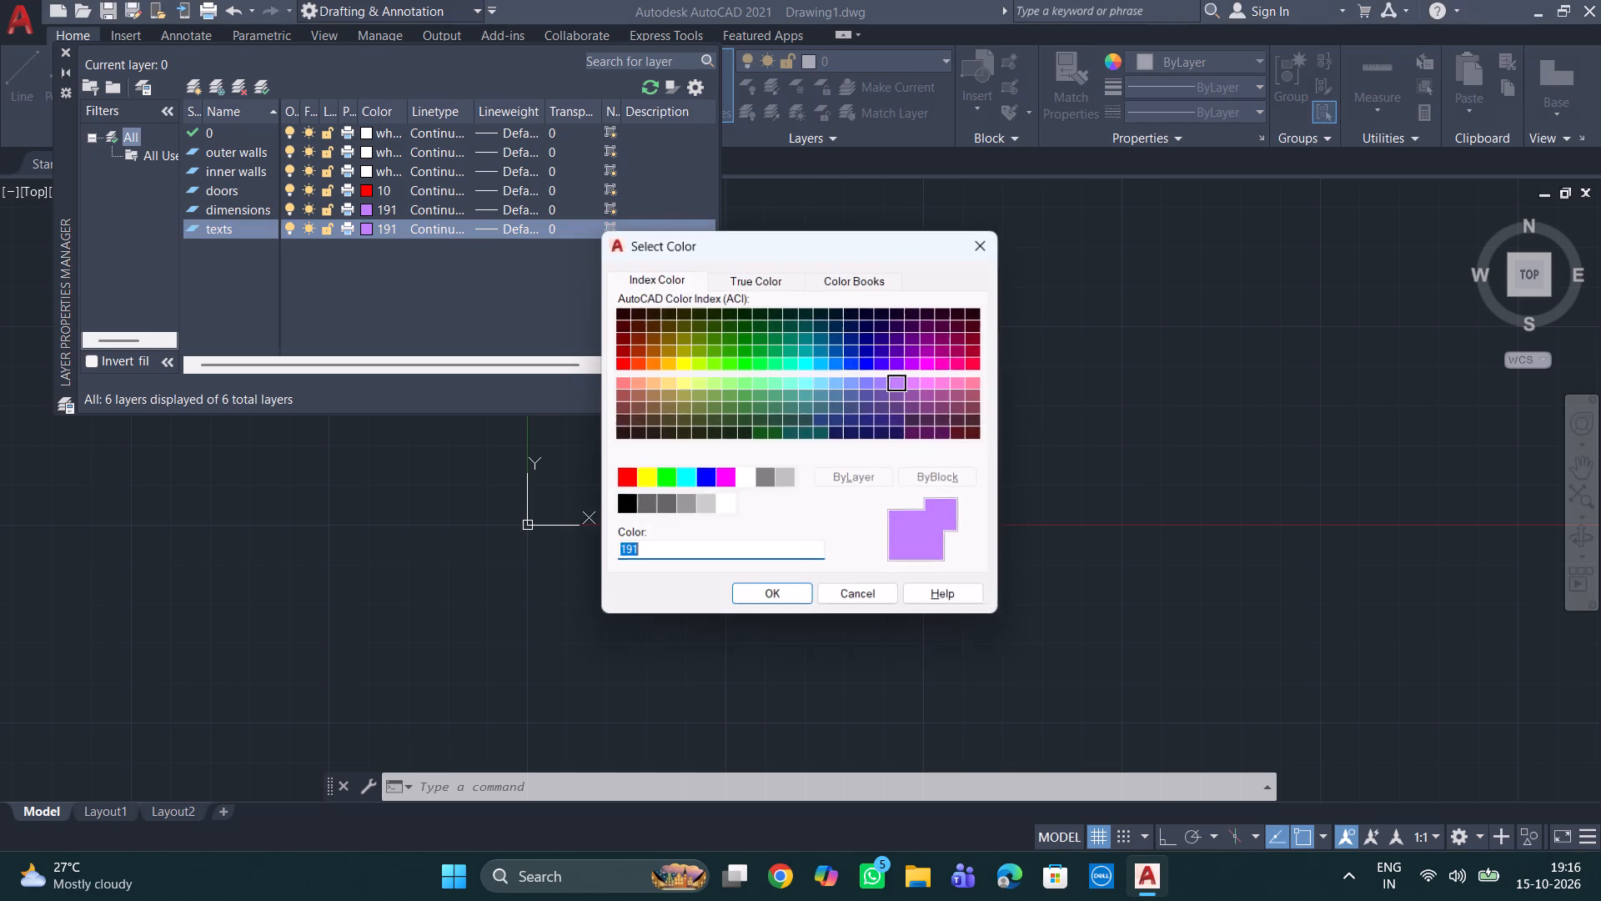
pyautogui.click(749, 364)
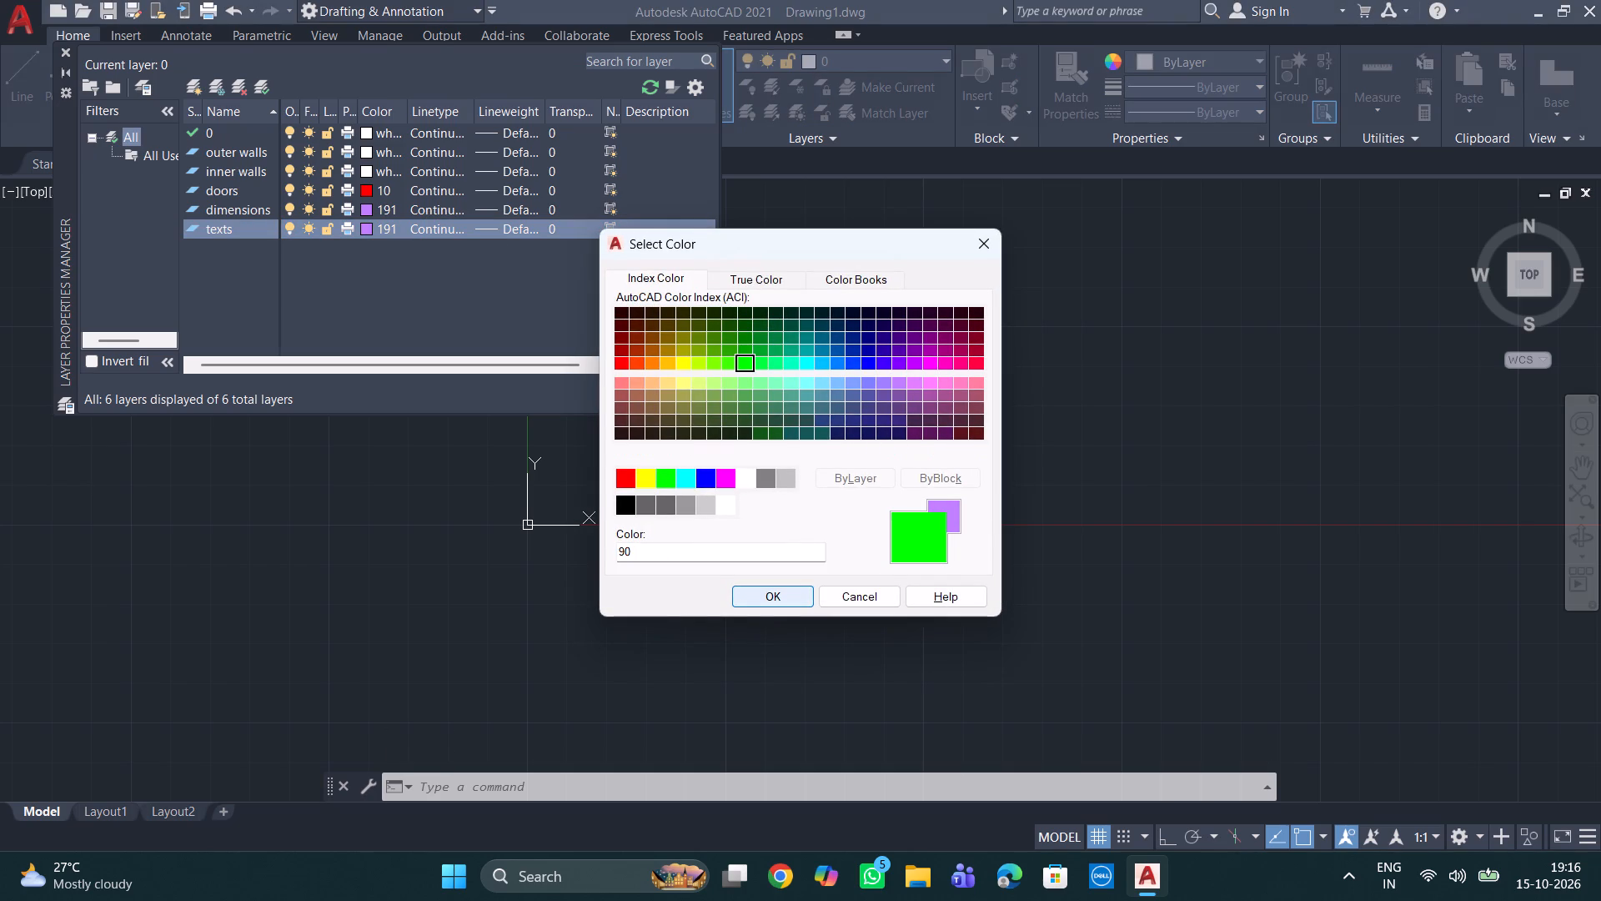
pyautogui.click(777, 594)
# Create a new layer named "windows" and set its colour to cyan, index 130.
pyautogui.click(199, 85)
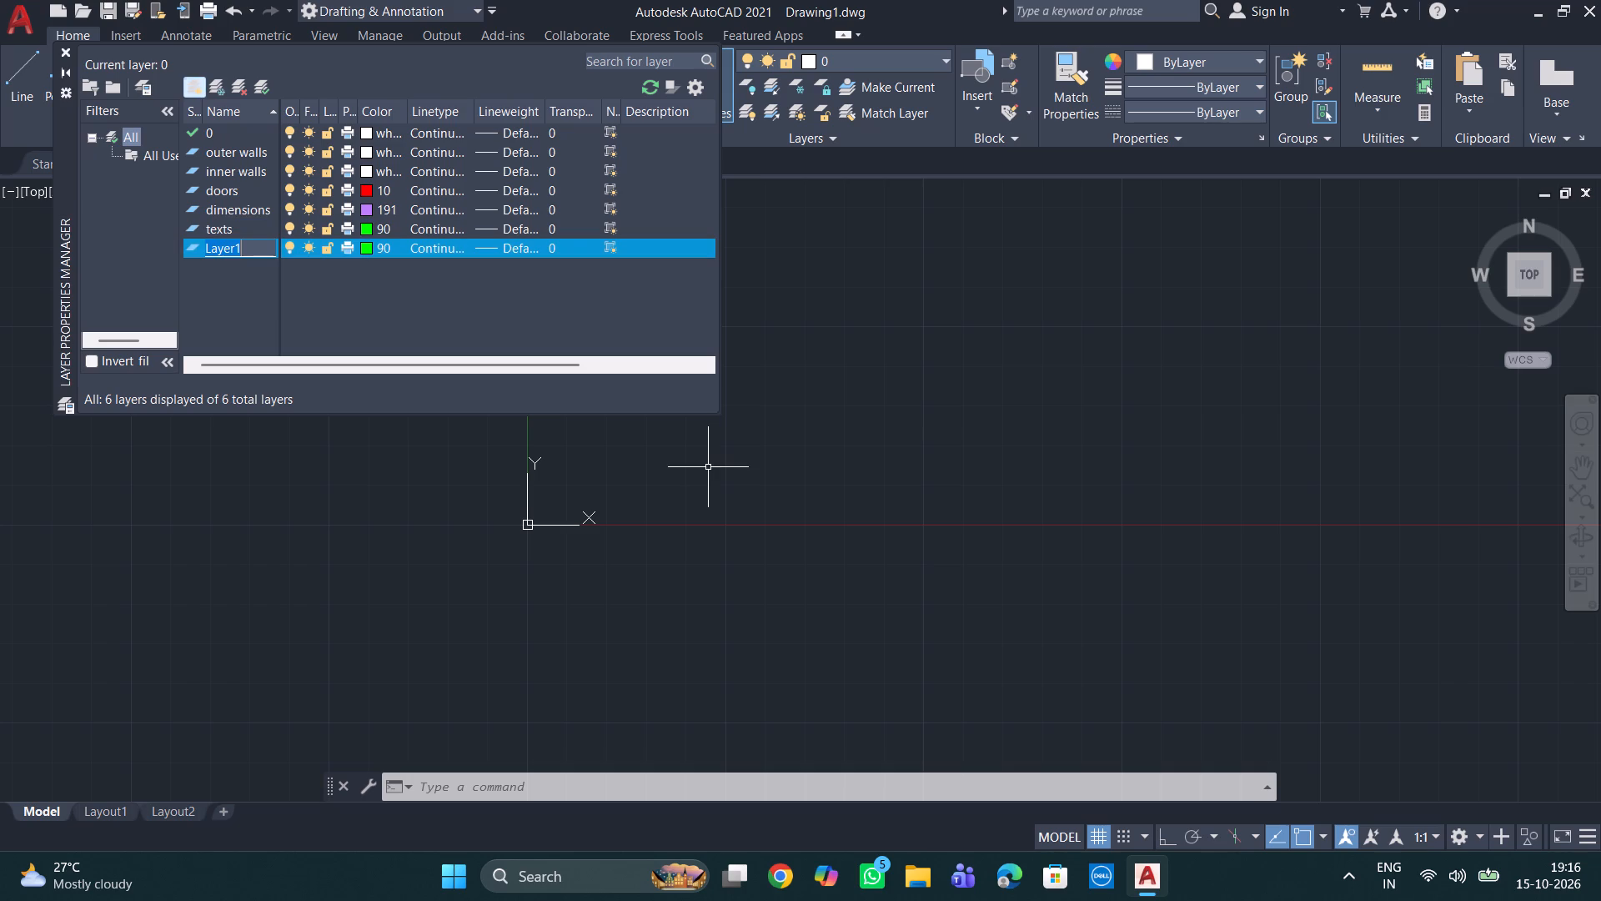
pyautogui.press('BackSpace')
pyautogui.press('BackSpace')
pyautogui.press('BackSpace')
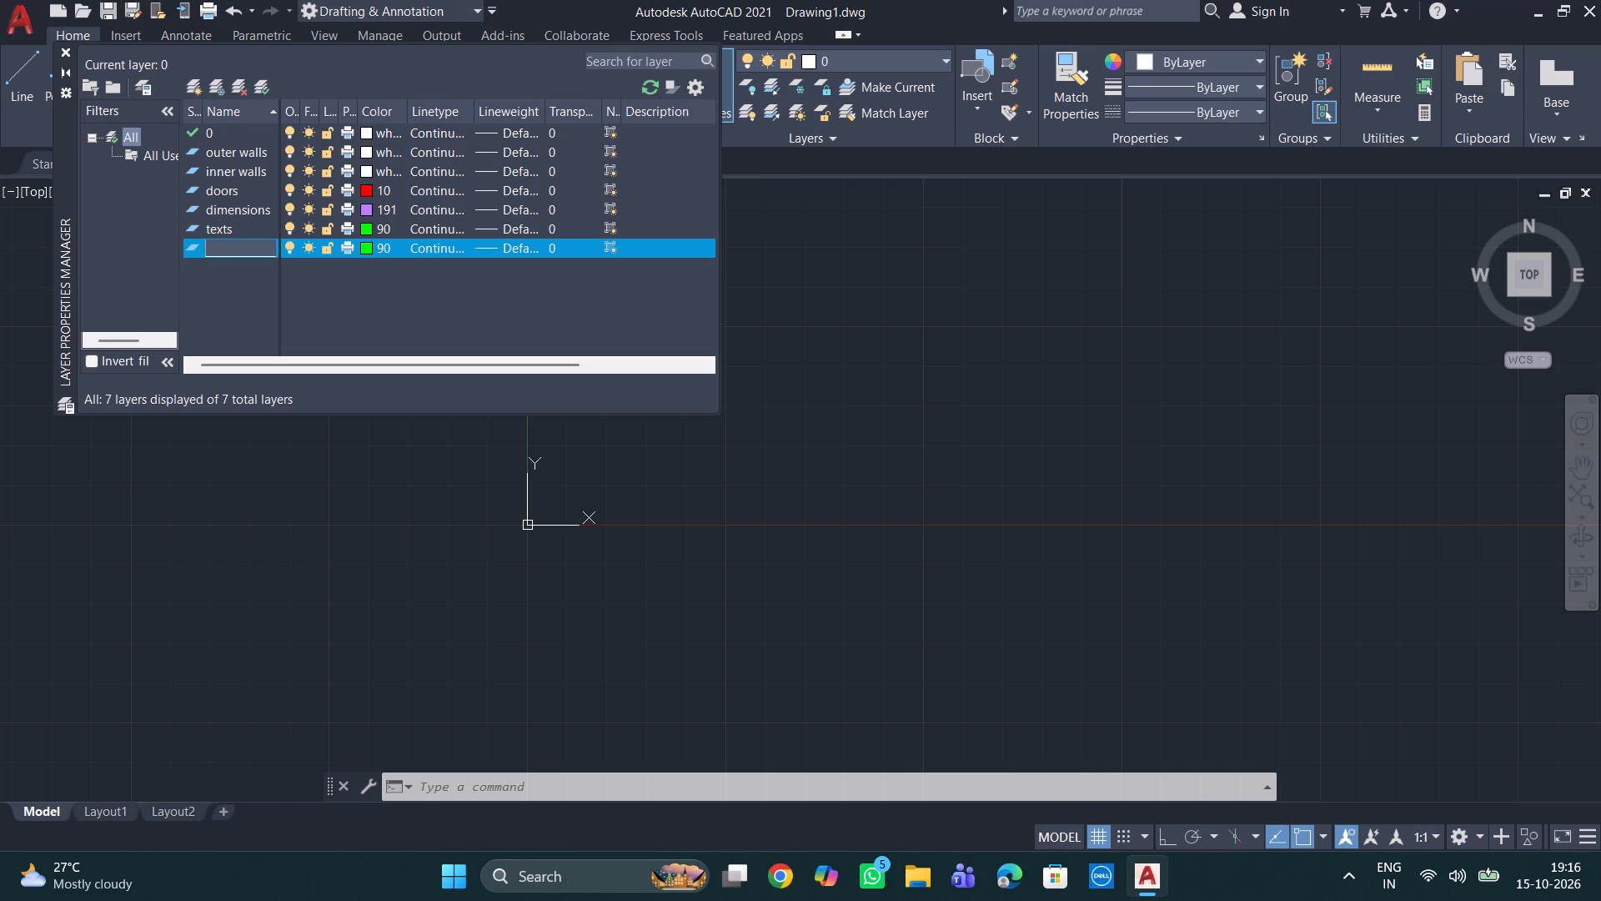
pyautogui.write('win')
pyautogui.write('do')
pyautogui.write('ws')
pyautogui.click(362, 249)
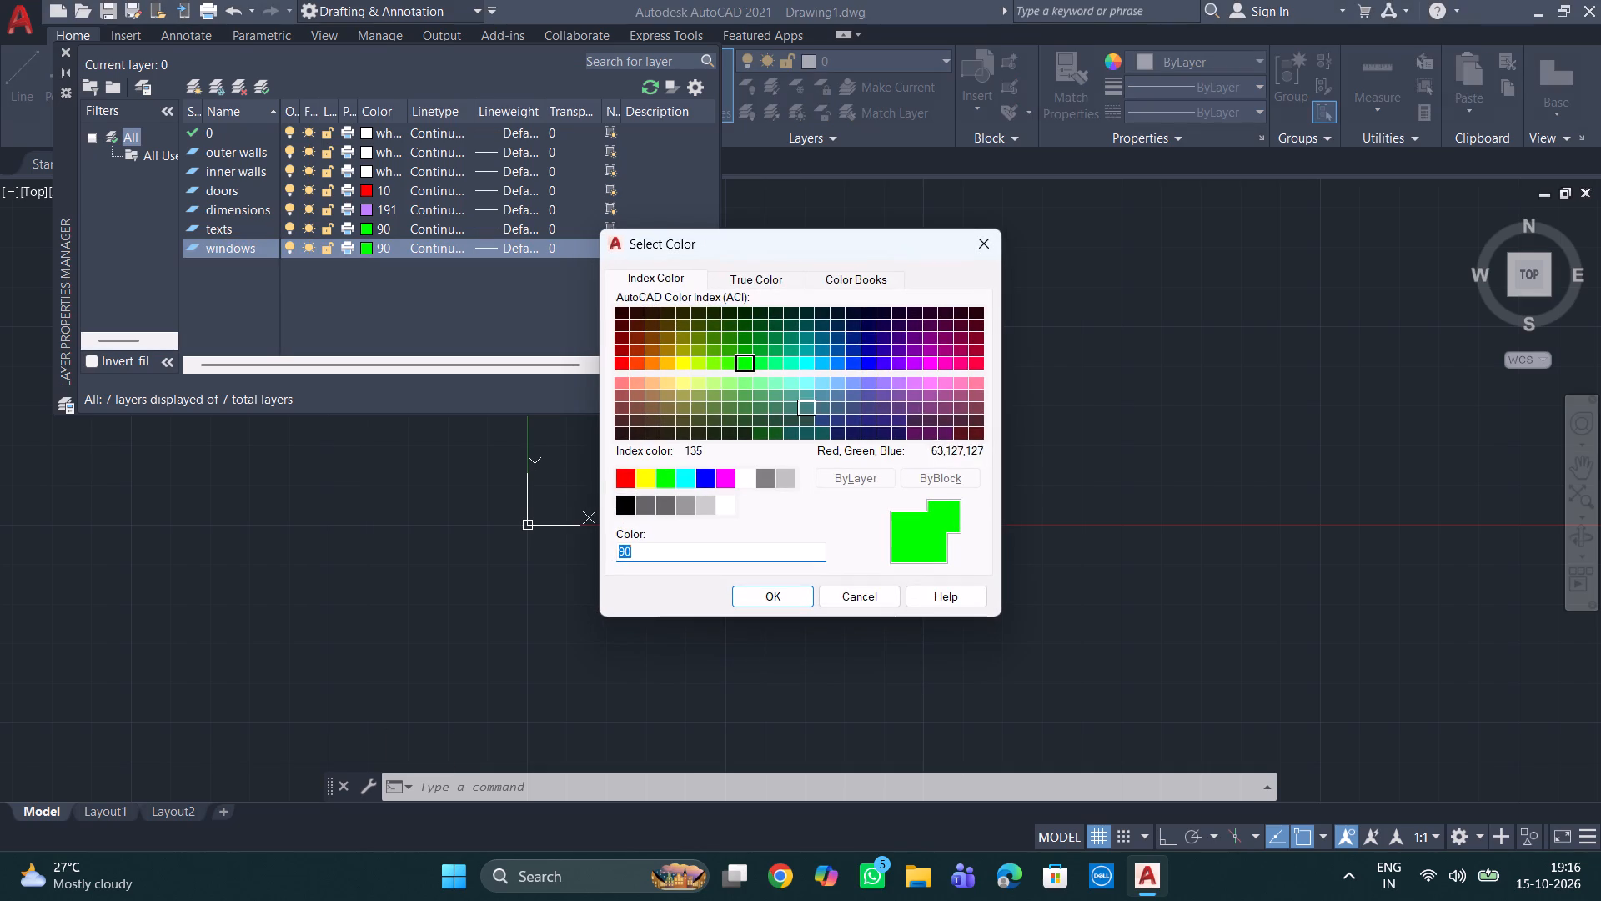
pyautogui.click(810, 360)
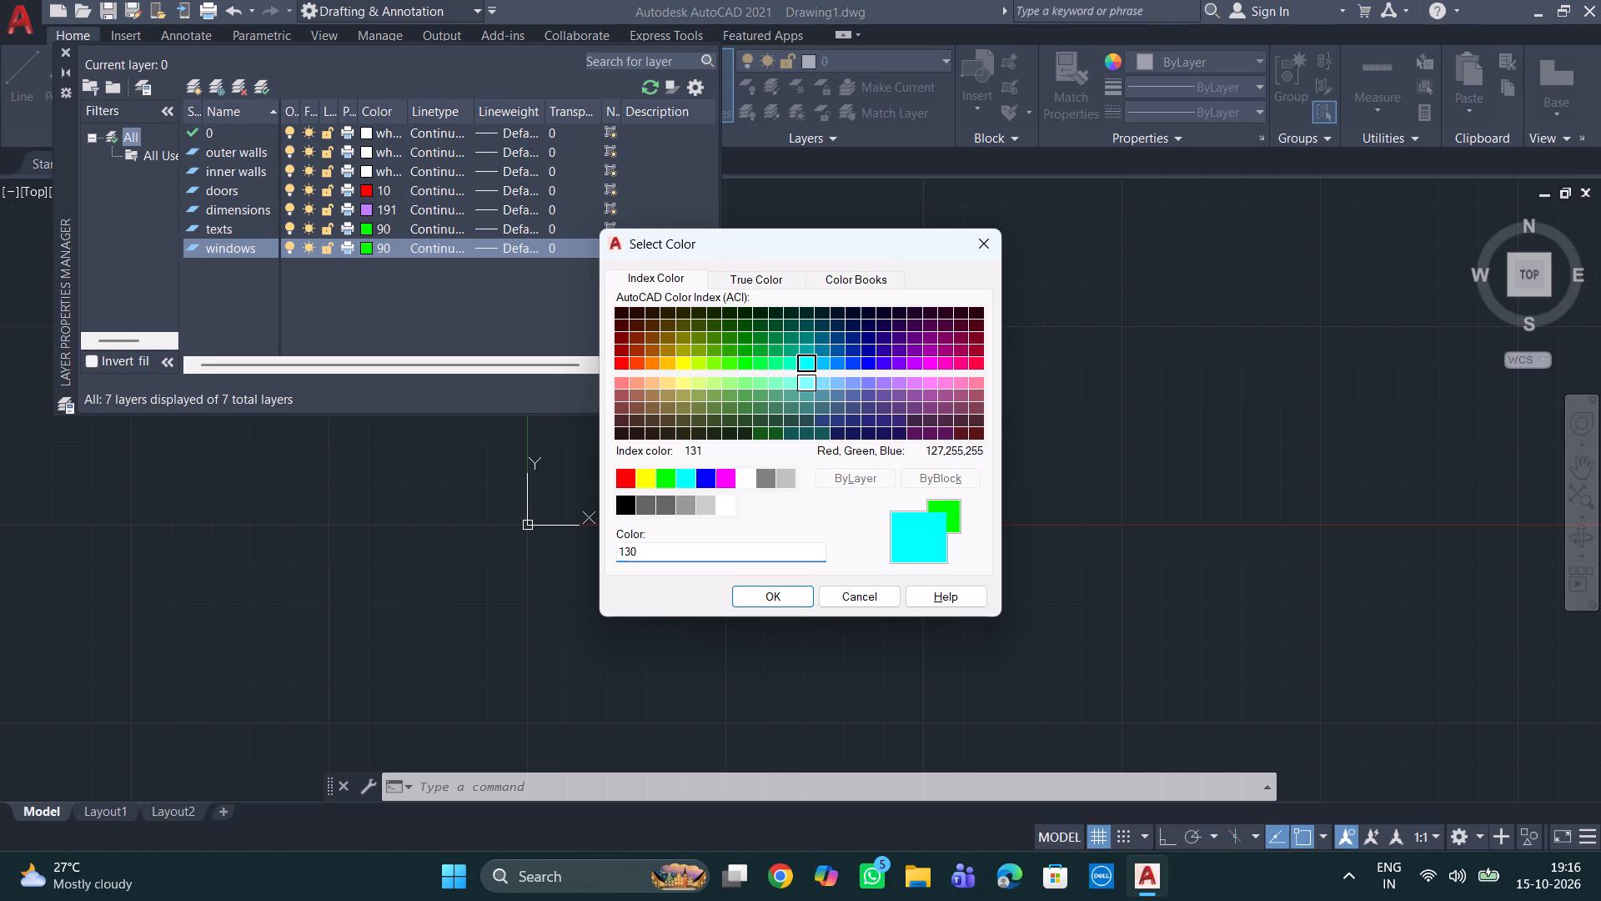
pyautogui.click(772, 591)
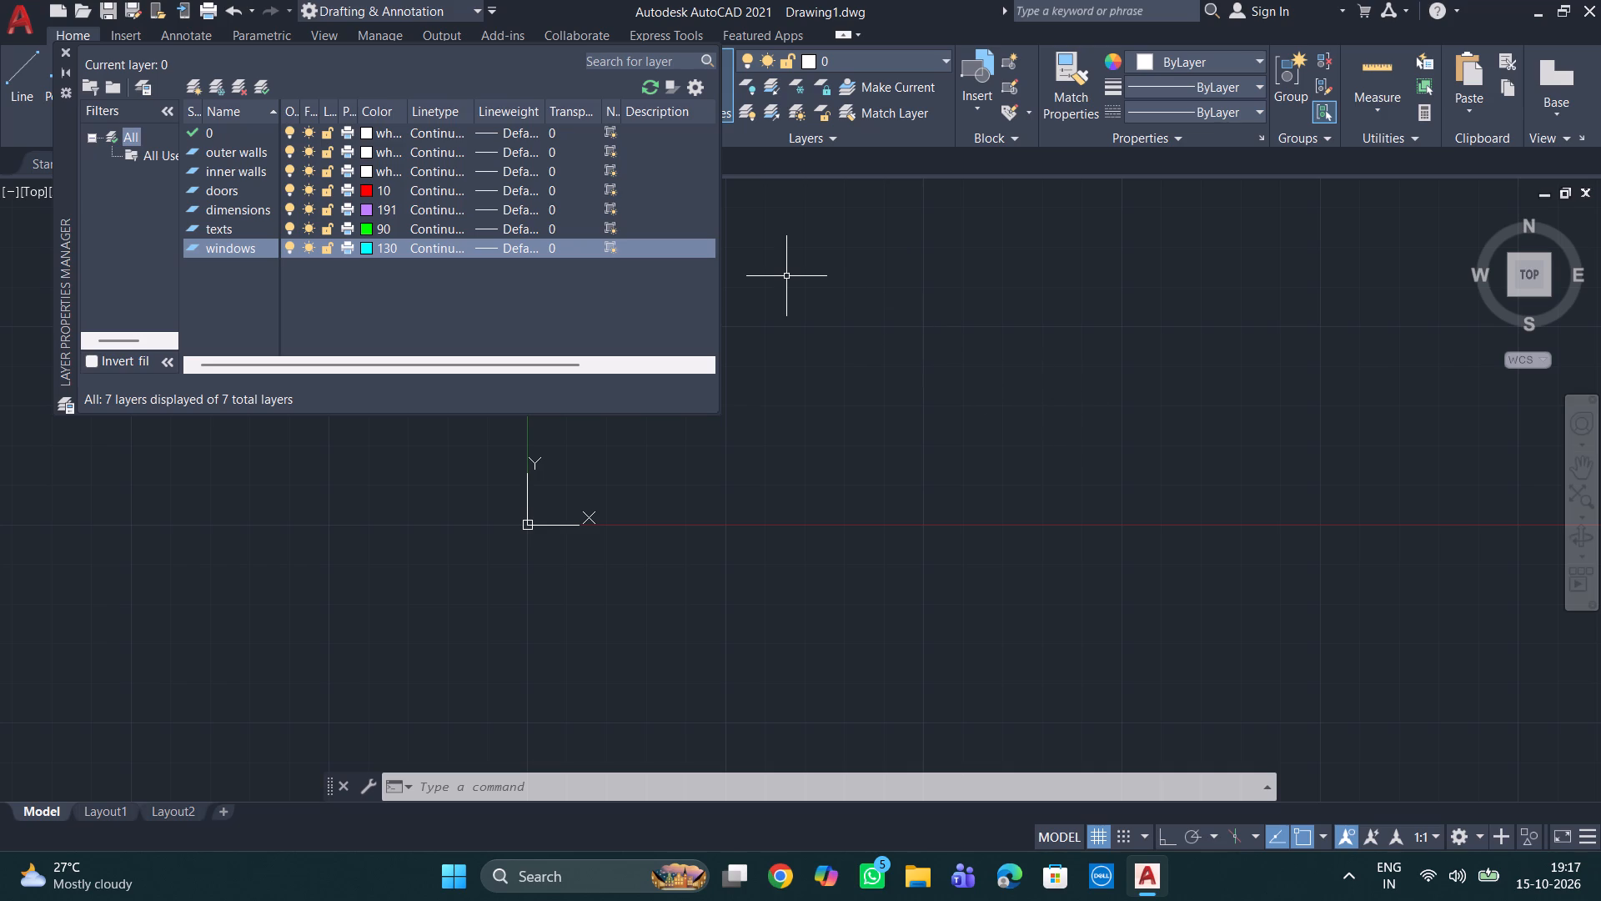
# Add one more layer without renaming it and close the layer properties.
pyautogui.scroll(-1, 238, 244)
pyautogui.scroll(2, 238, 244)
pyautogui.scroll(-2, 238, 244)
pyautogui.click(193, 93)
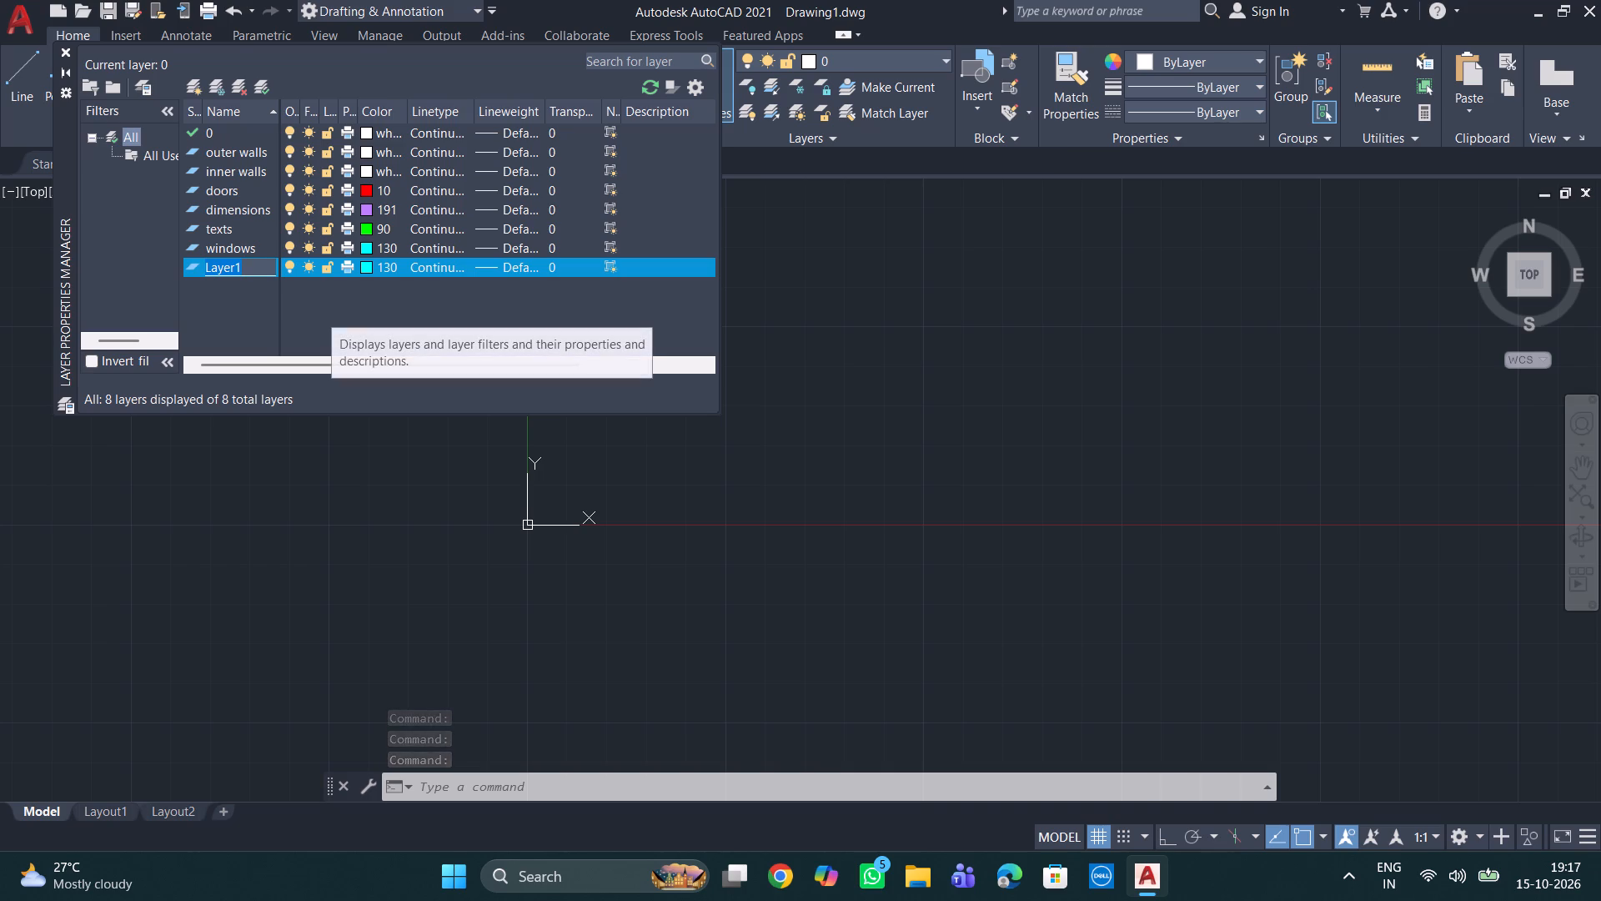
pyautogui.click(63, 54)
# Start a Line just above and to the right of the origin and, with ortho on, draw a 40' horizontal side in the positive X direction.
pyautogui.scroll(-3, 881, 205)
pyautogui.moveTo(894, 315); pyautogui.dragTo(685, 349, button='middle')
pyautogui.scroll(2, 695, 330)
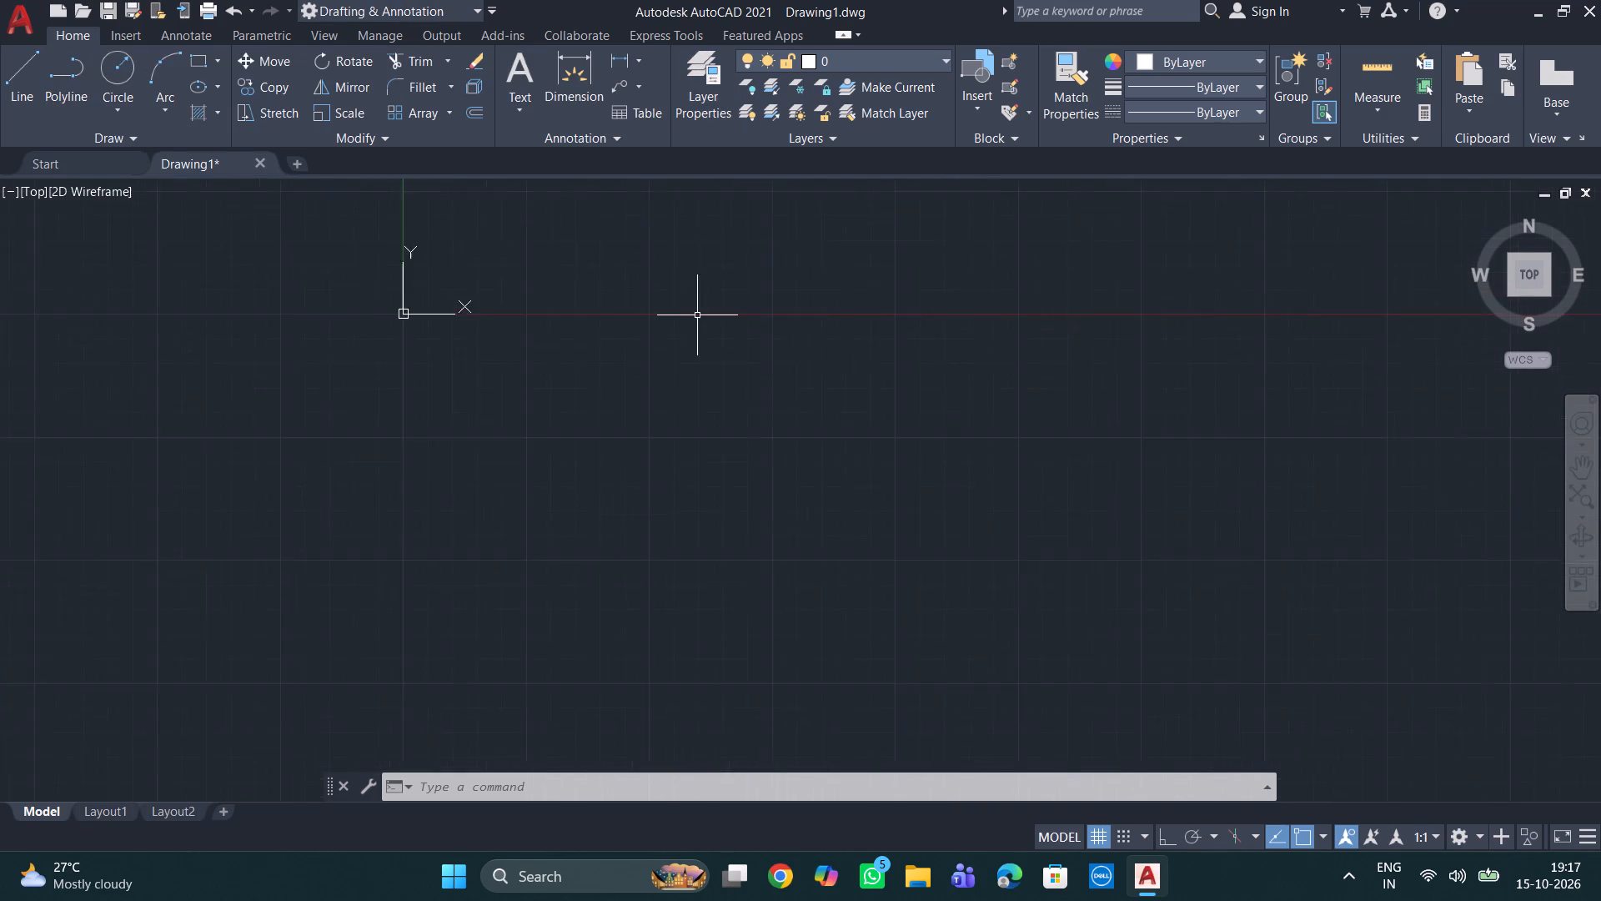
pyautogui.moveTo(697, 315); pyautogui.dragTo(668, 430, button='middle')
pyautogui.scroll(-2, 650, 415)
pyautogui.moveTo(631, 360); pyautogui.dragTo(607, 485, button='middle')
pyautogui.scroll(1, 604, 461)
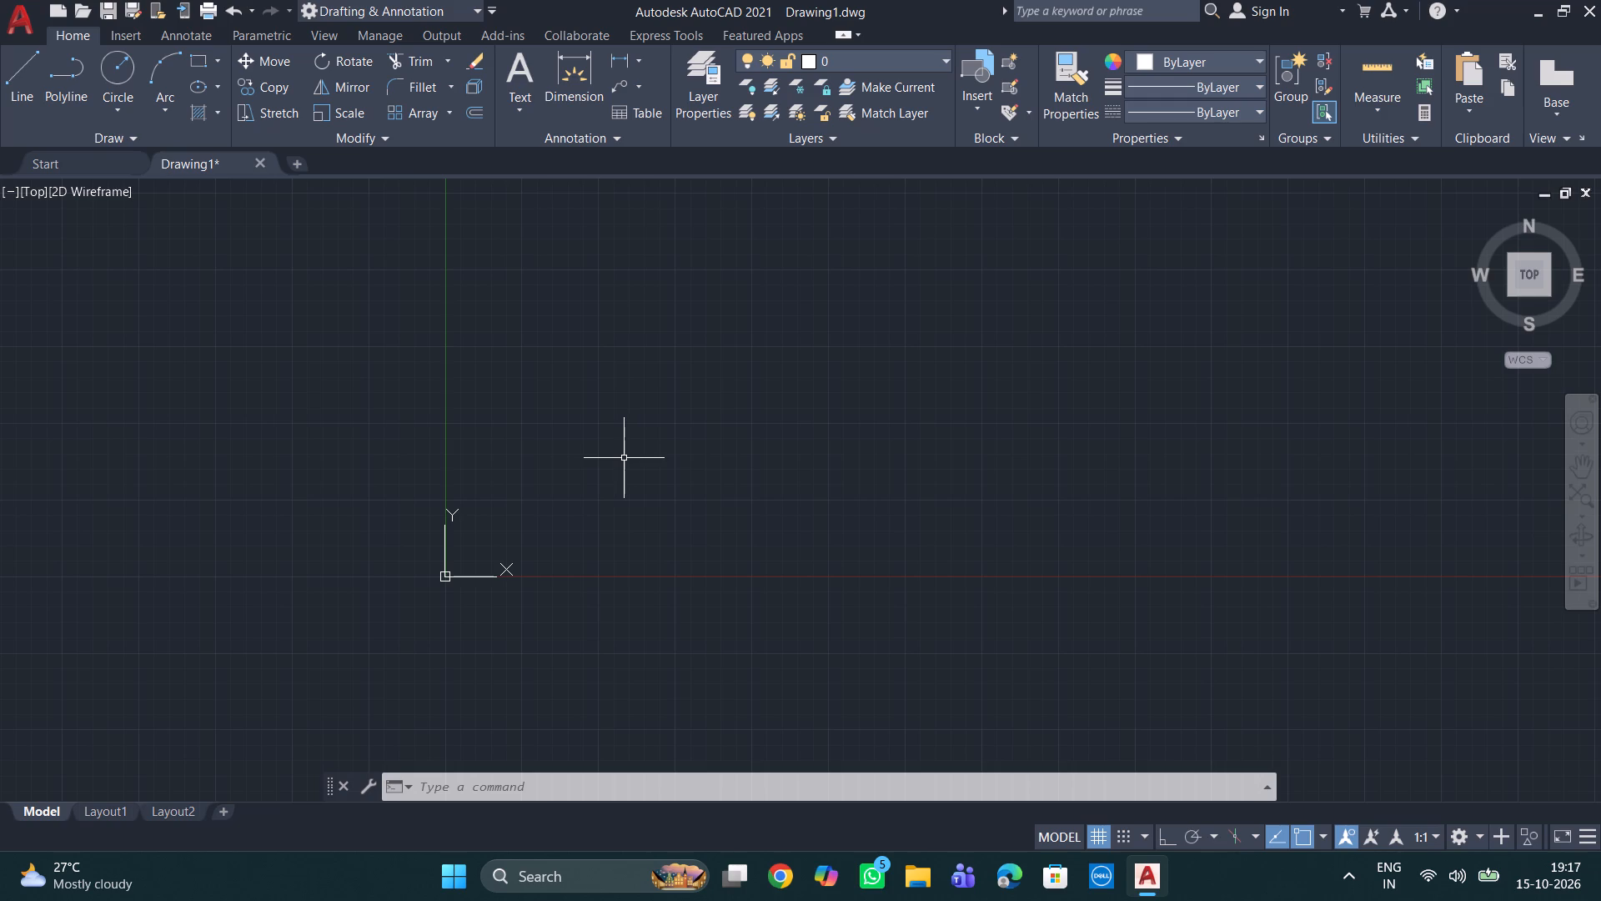
pyautogui.press('l')
pyautogui.press('Return')
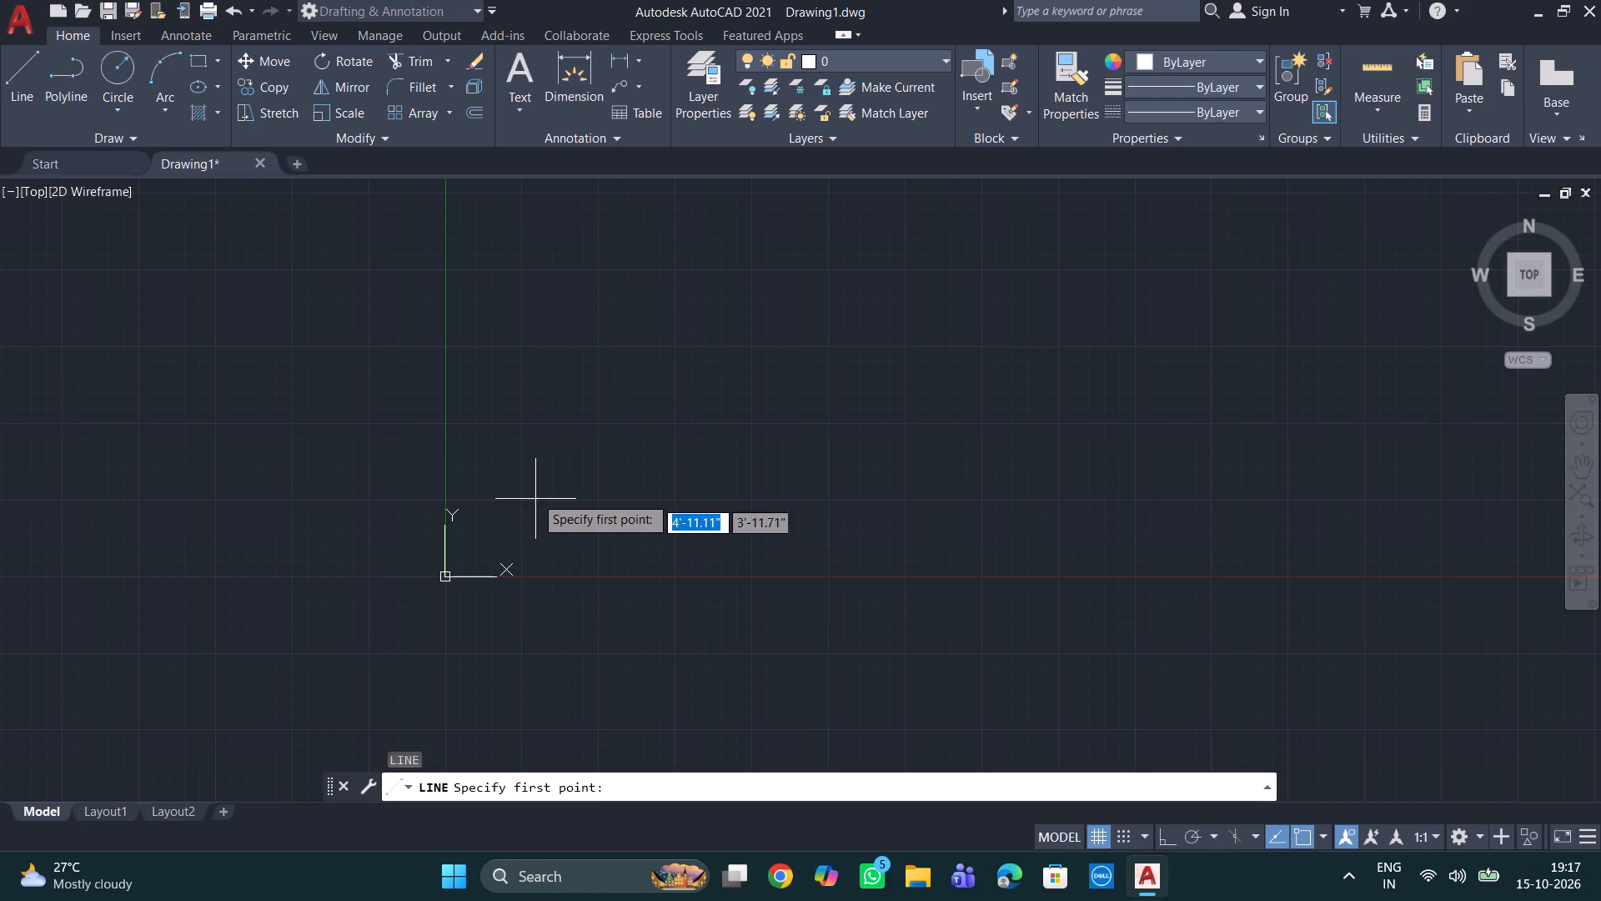
pyautogui.click(517, 483)
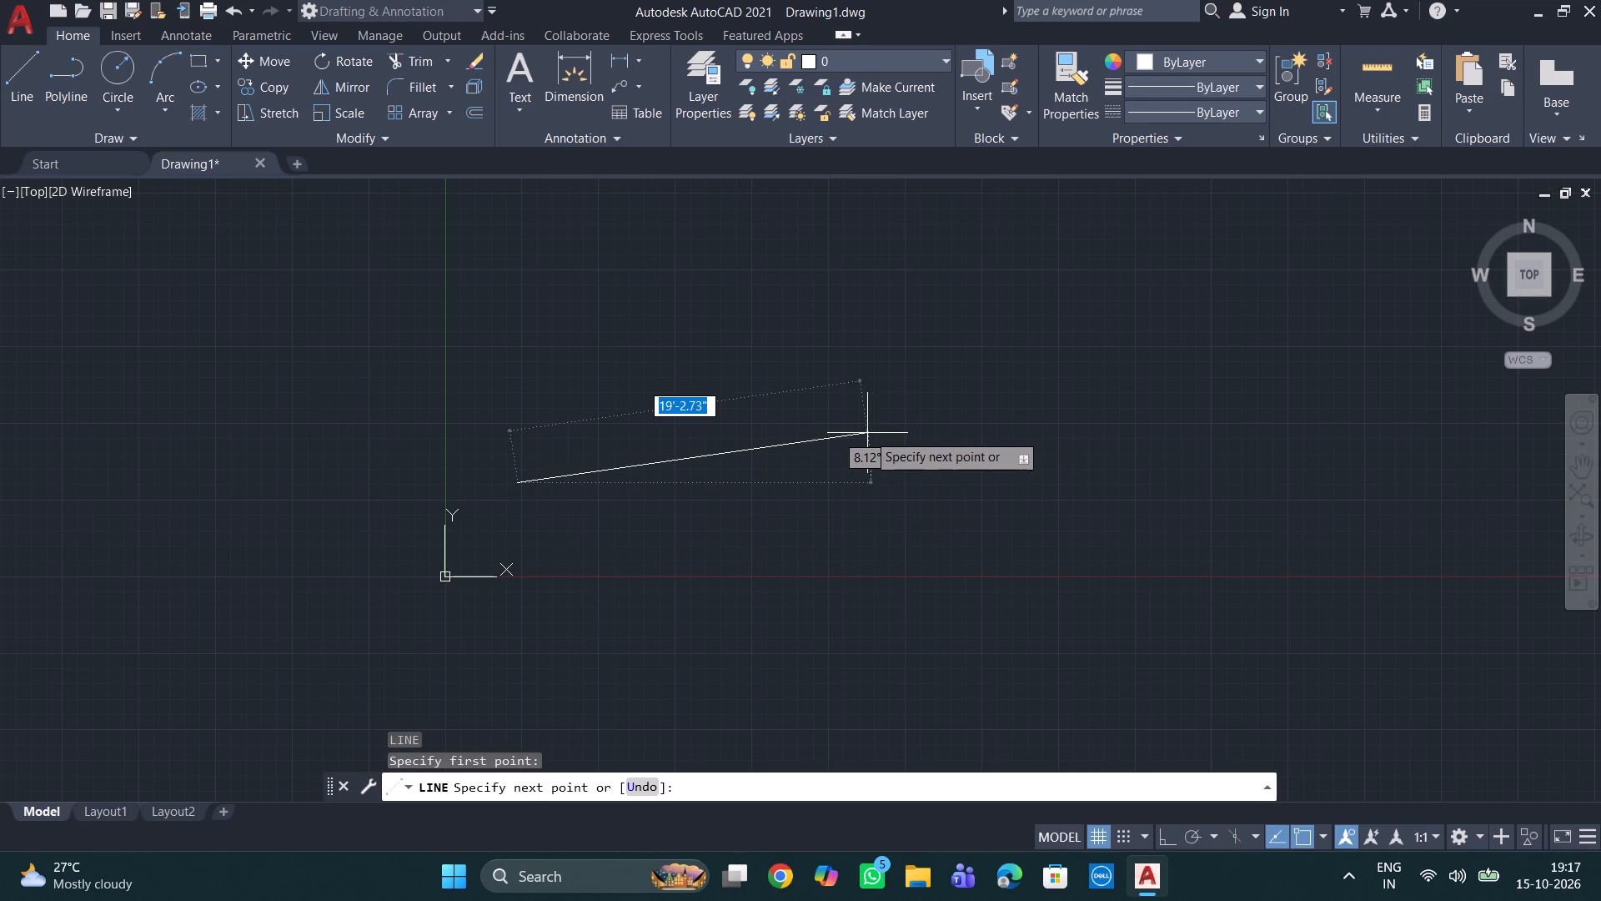
pyautogui.press('F8')
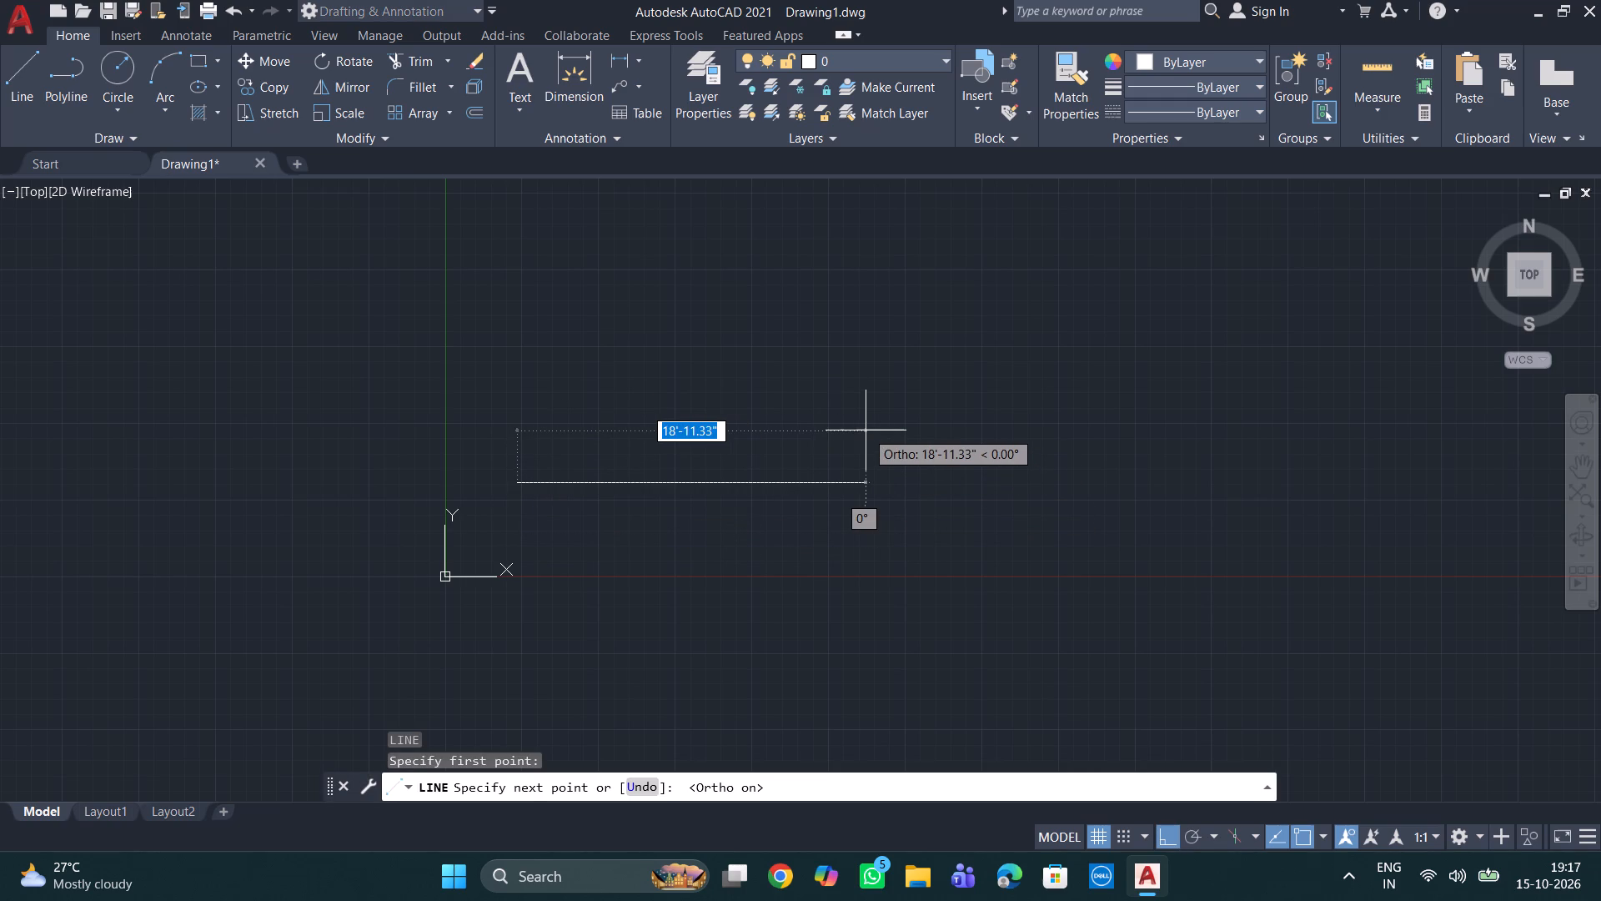
pyautogui.write('40')
pyautogui.press(';')
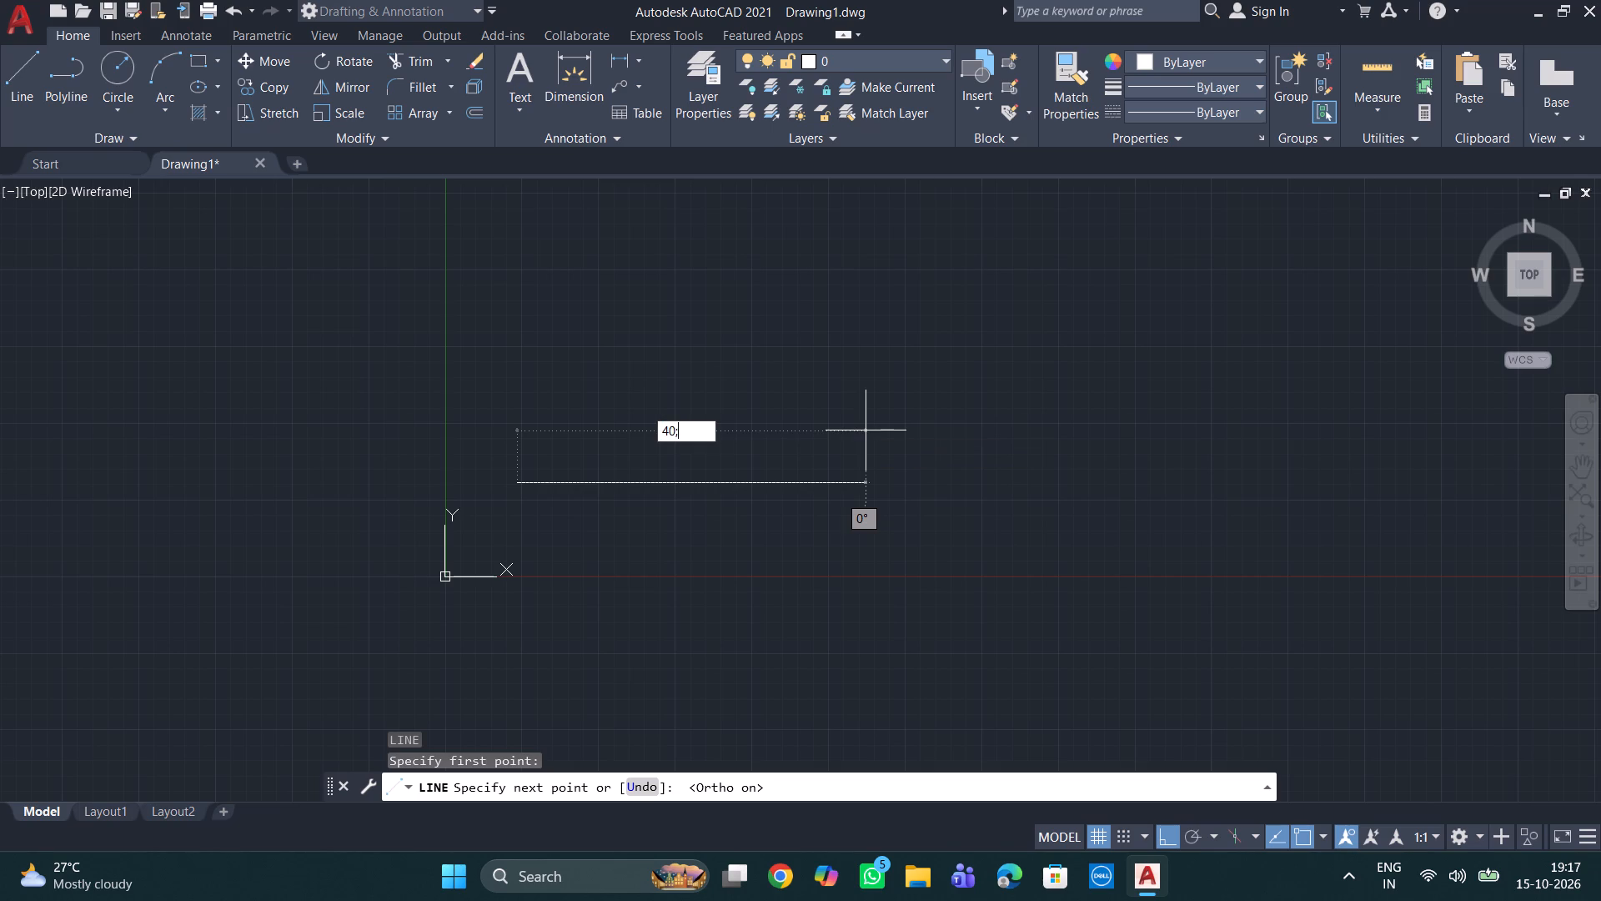
pyautogui.press("'")
pyautogui.press('BackSpace')
pyautogui.press('BackSpace')
pyautogui.press("'")
pyautogui.press('Return')
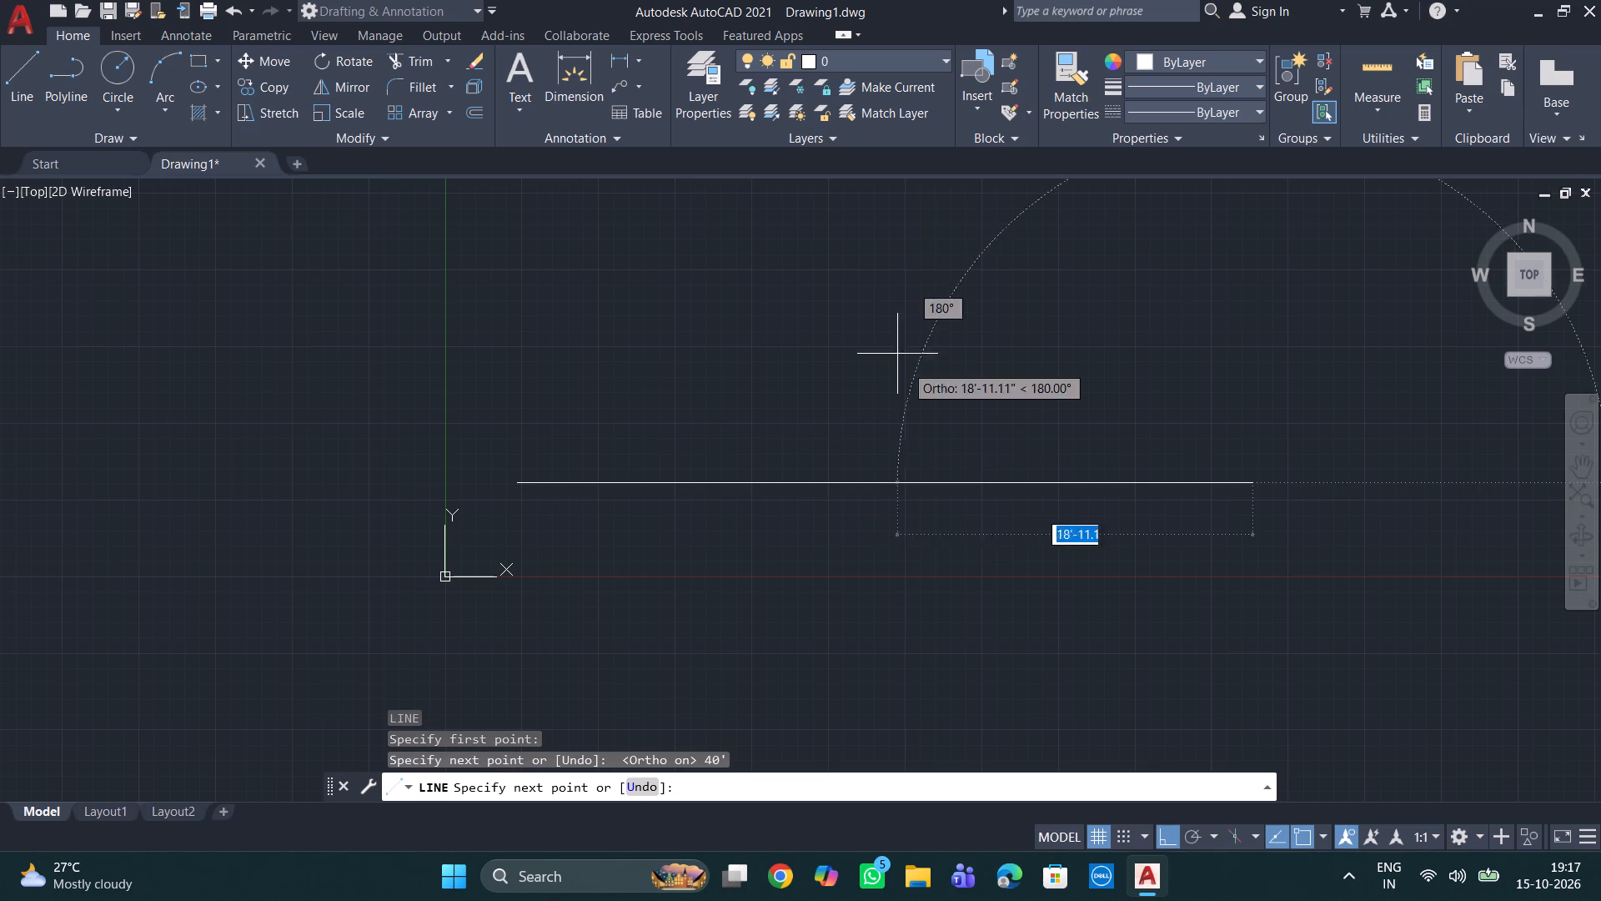
# Draw the remaining three 40' sides to close the square outline and end the Line command.
pyautogui.moveTo(1418, 348); pyautogui.dragTo(1319, 478, button='middle')
pyautogui.scroll(-2, 1418, 348)
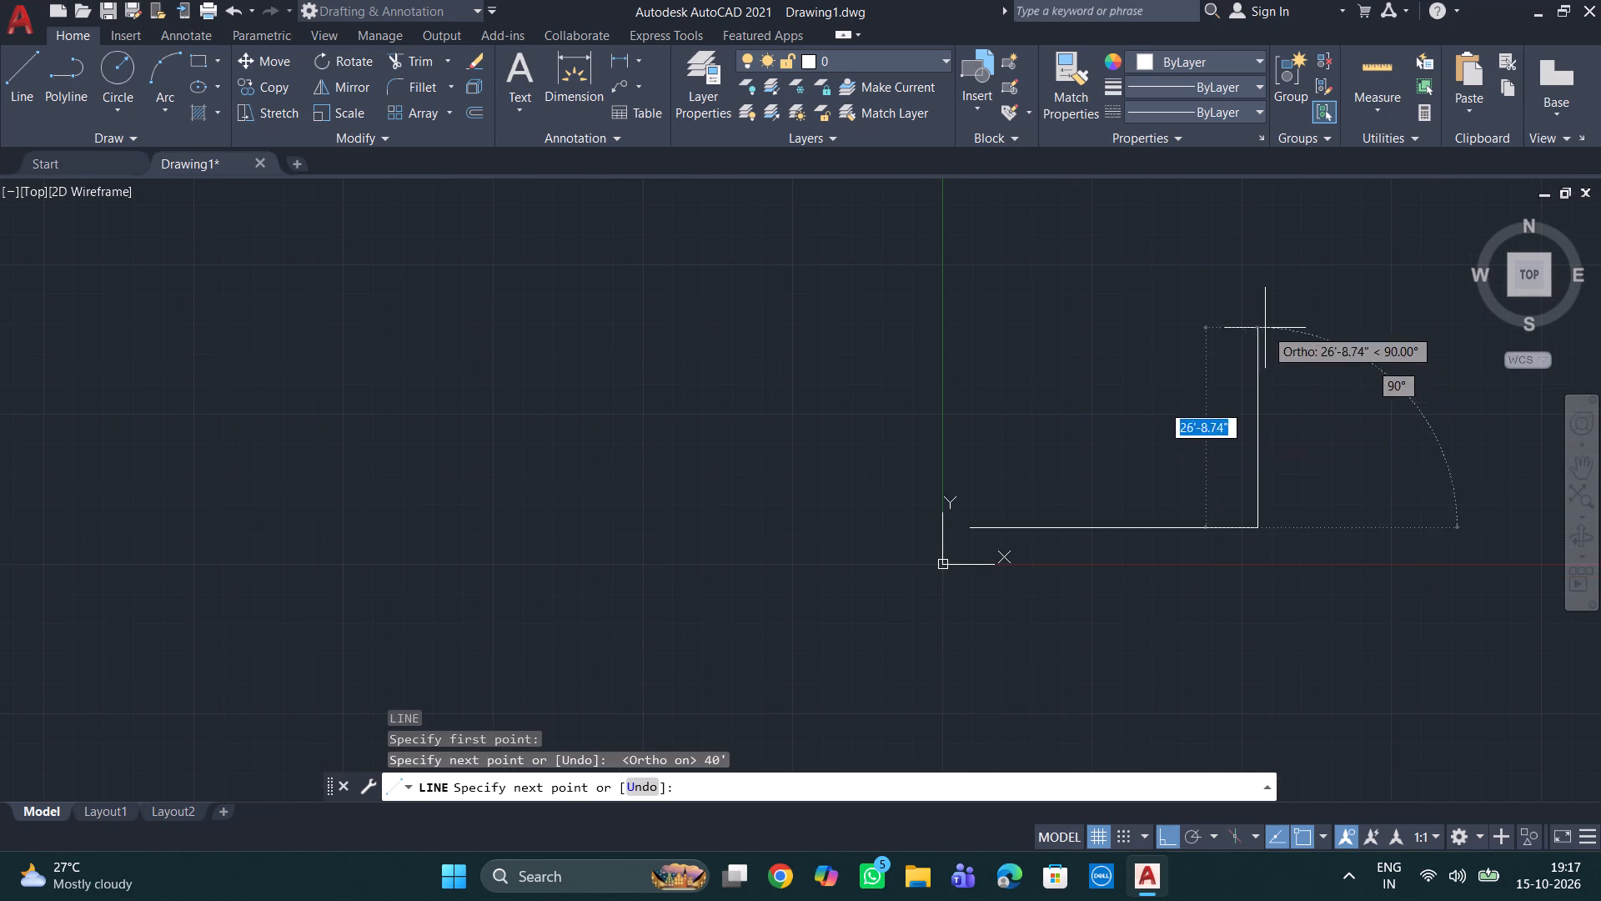
pyautogui.write("40'")
pyautogui.press('Return')
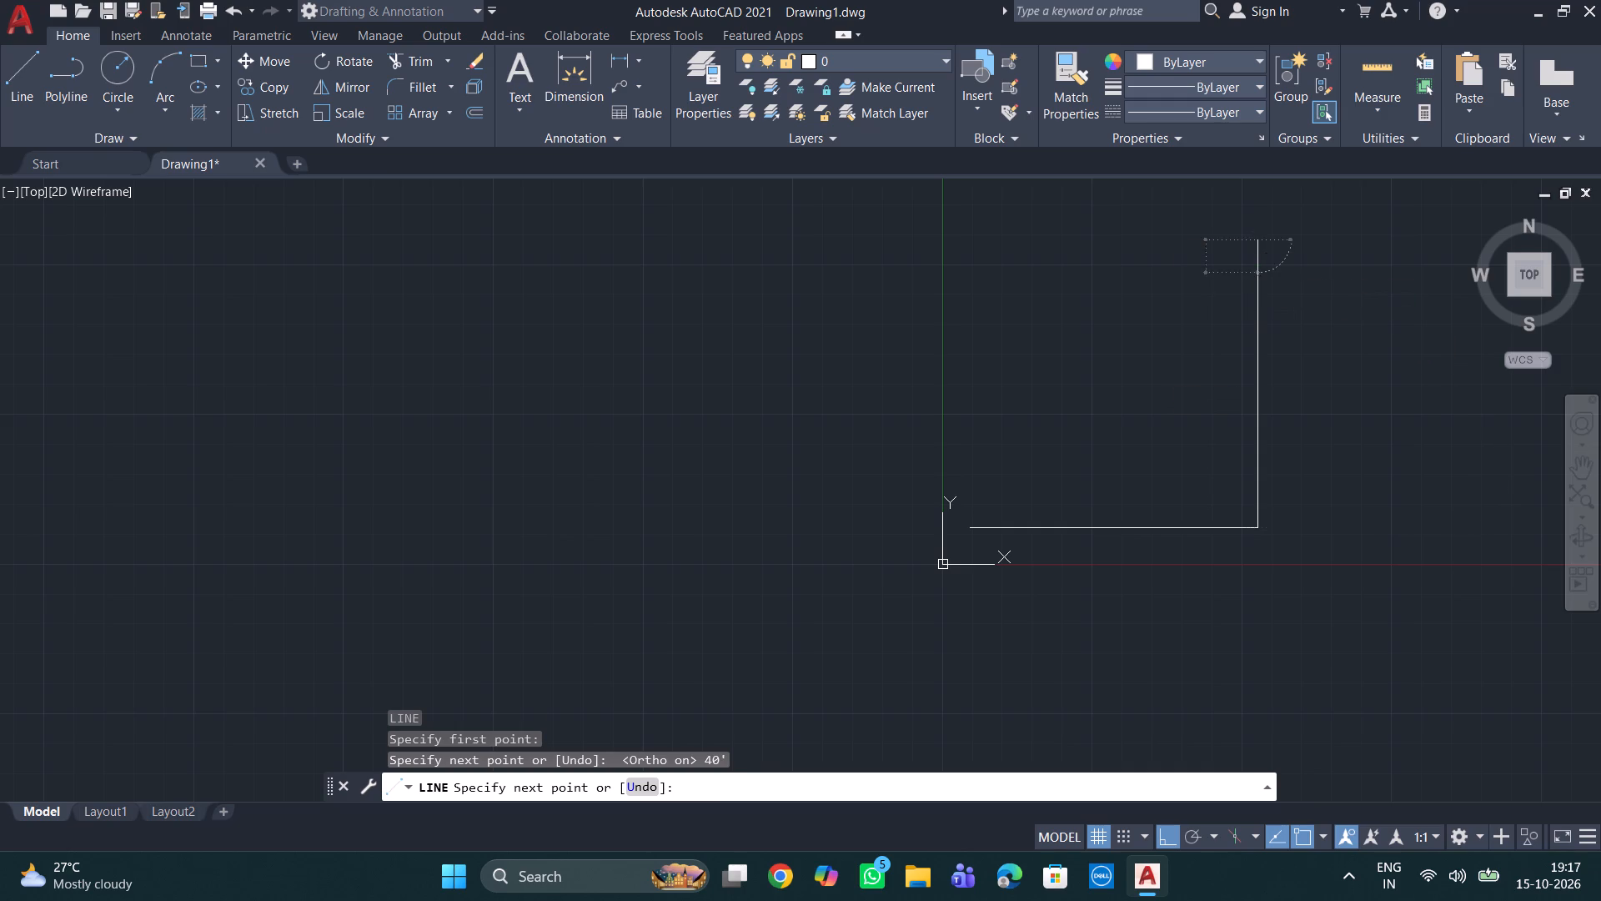
pyautogui.write("40'")
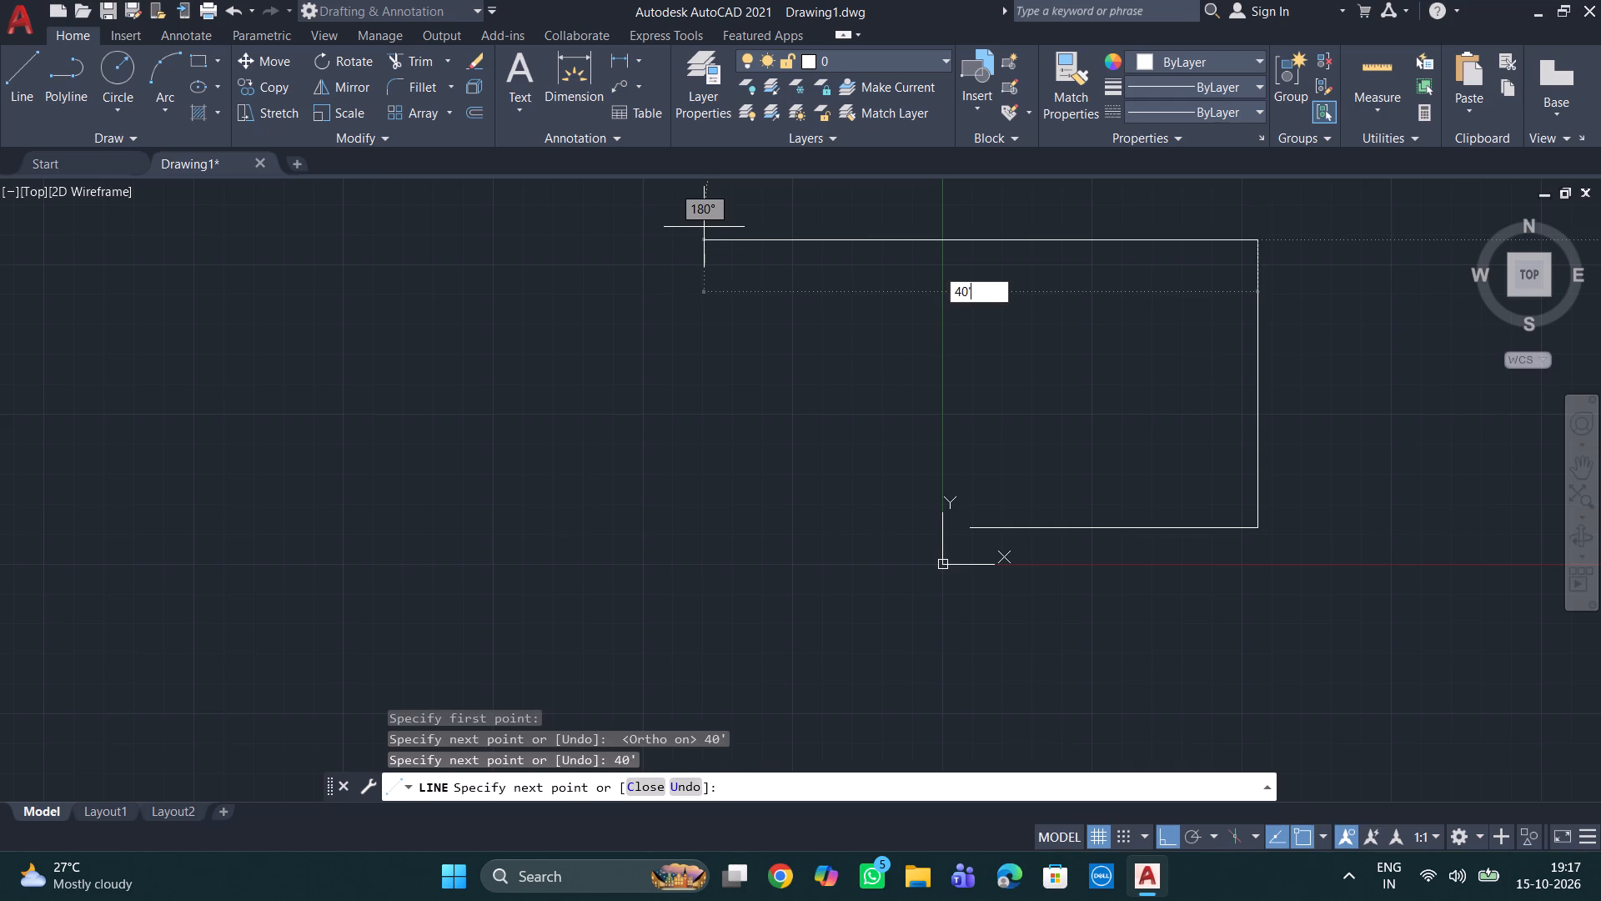
pyautogui.press('Return')
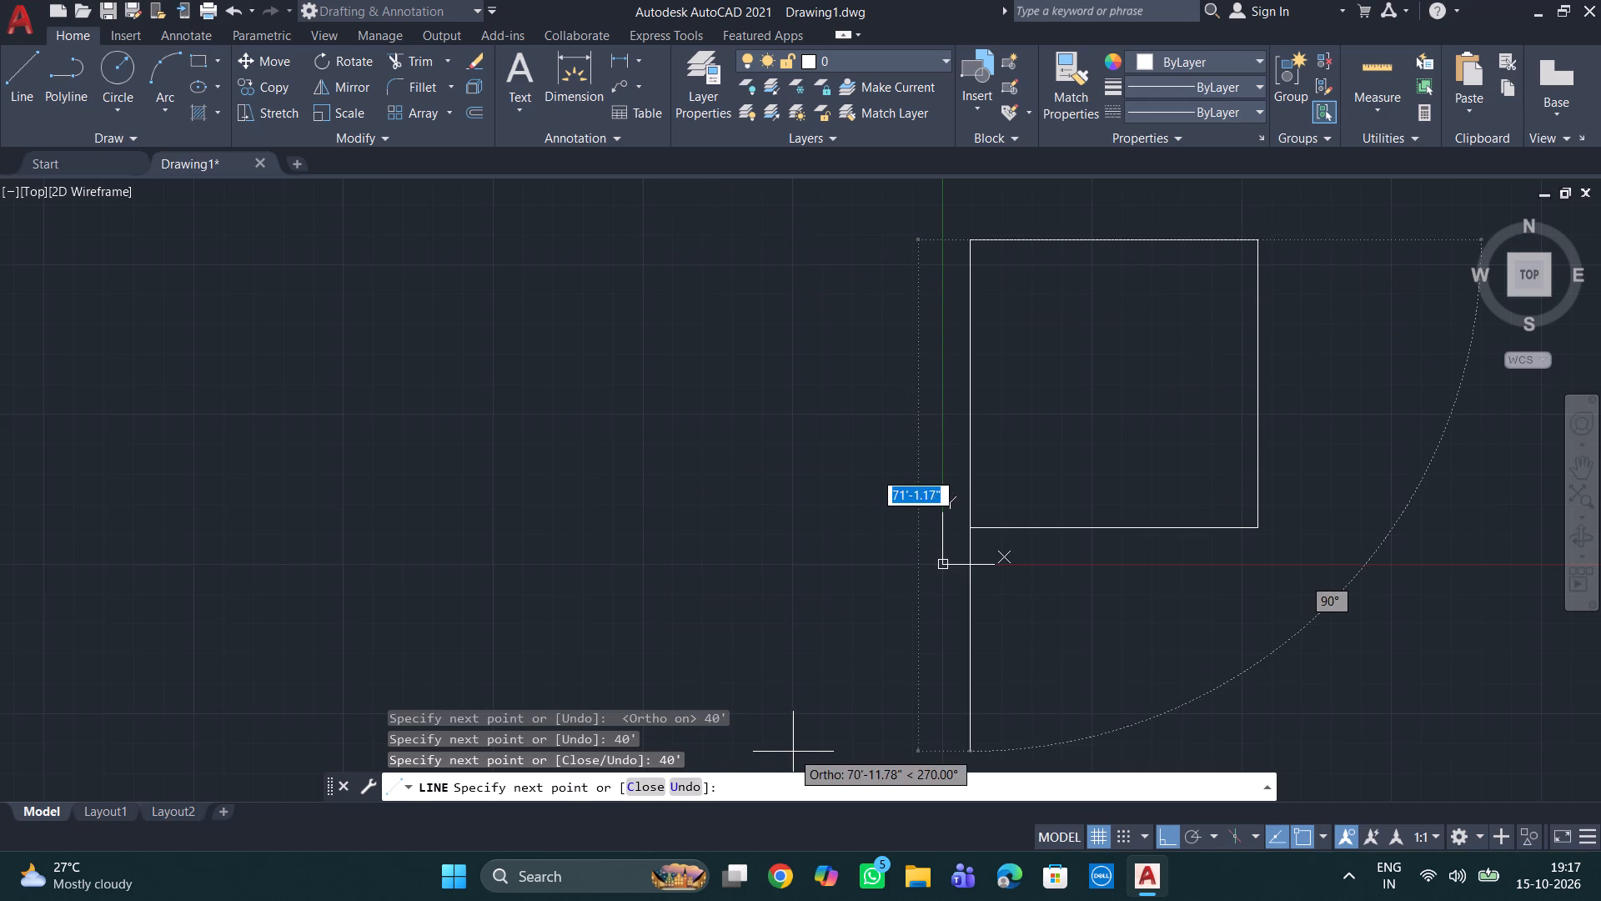
pyautogui.write("40'")
pyautogui.press('Return')
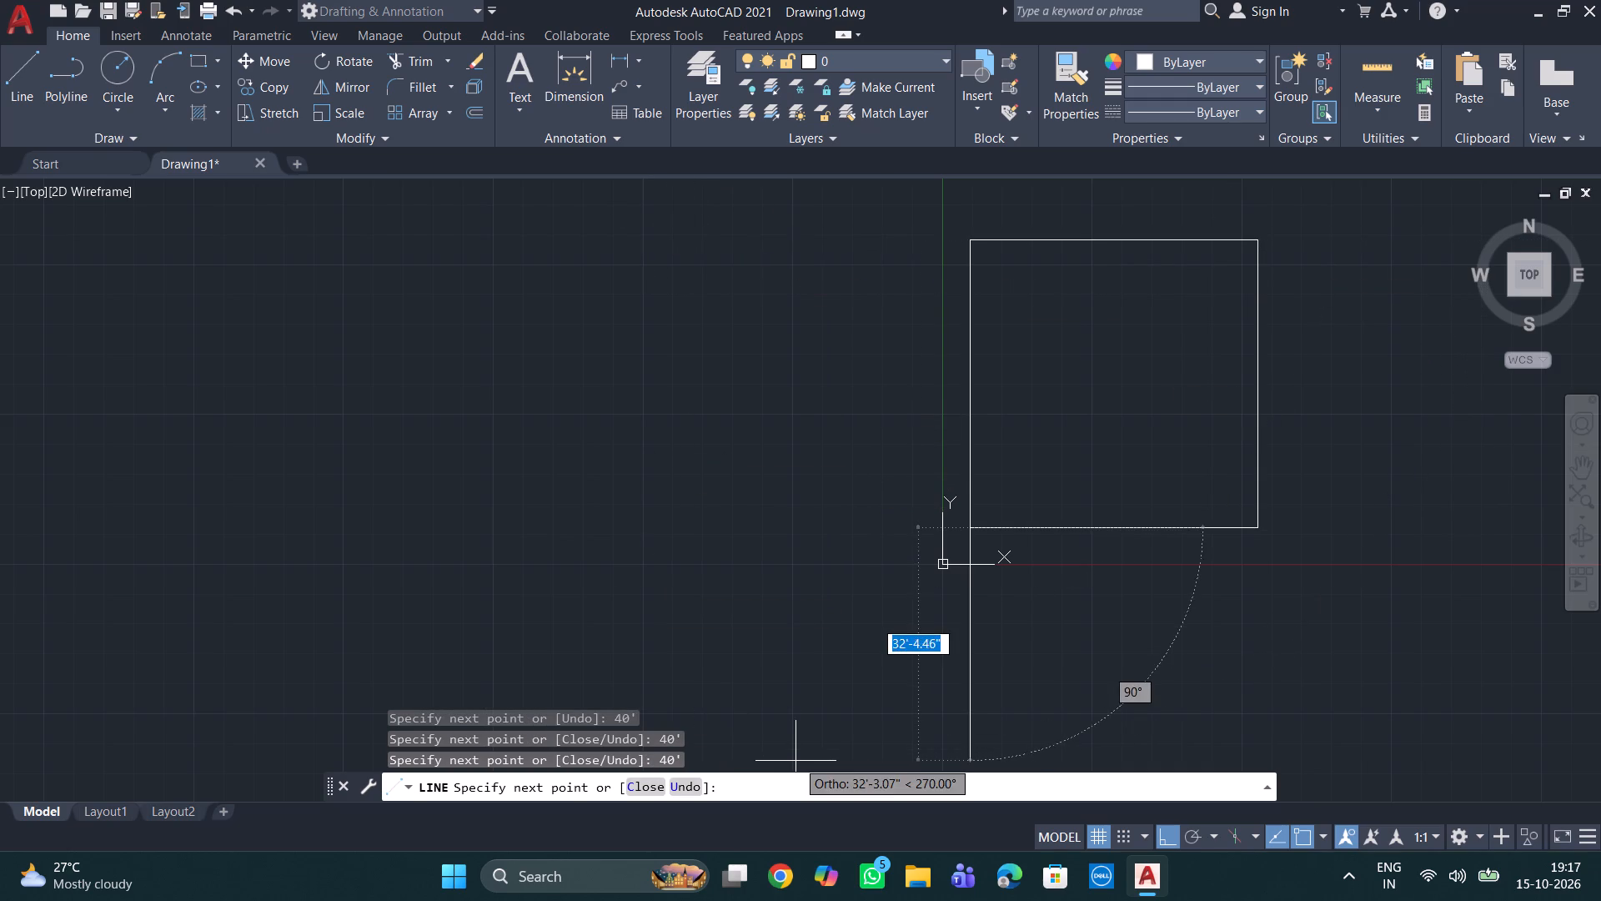
pyautogui.press('Escape')
# Offset the outline's lower and right-hand sides 9" inward to form the wall thickness.
pyautogui.scroll(-1, 1349, 571)
pyautogui.moveTo(1280, 529); pyautogui.dragTo(1352, 479, button='middle')
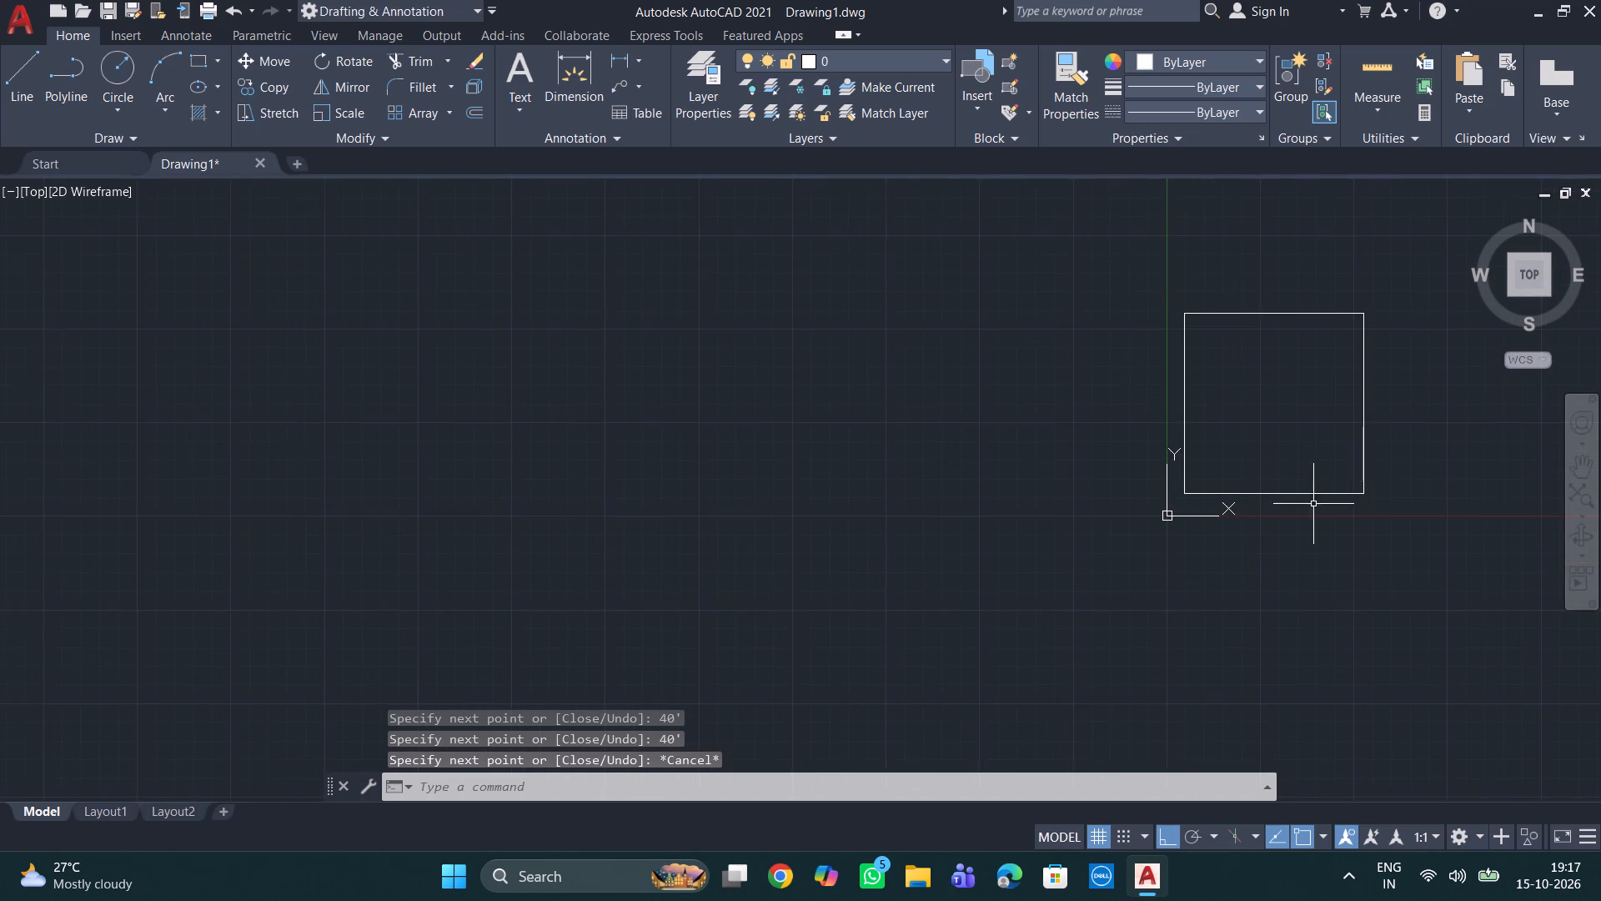
pyautogui.scroll(2, 1297, 504)
pyautogui.scroll(-2, 1295, 506)
pyautogui.moveTo(1292, 503); pyautogui.dragTo(1200, 581, button='middle')
pyautogui.scroll(1, 1316, 603)
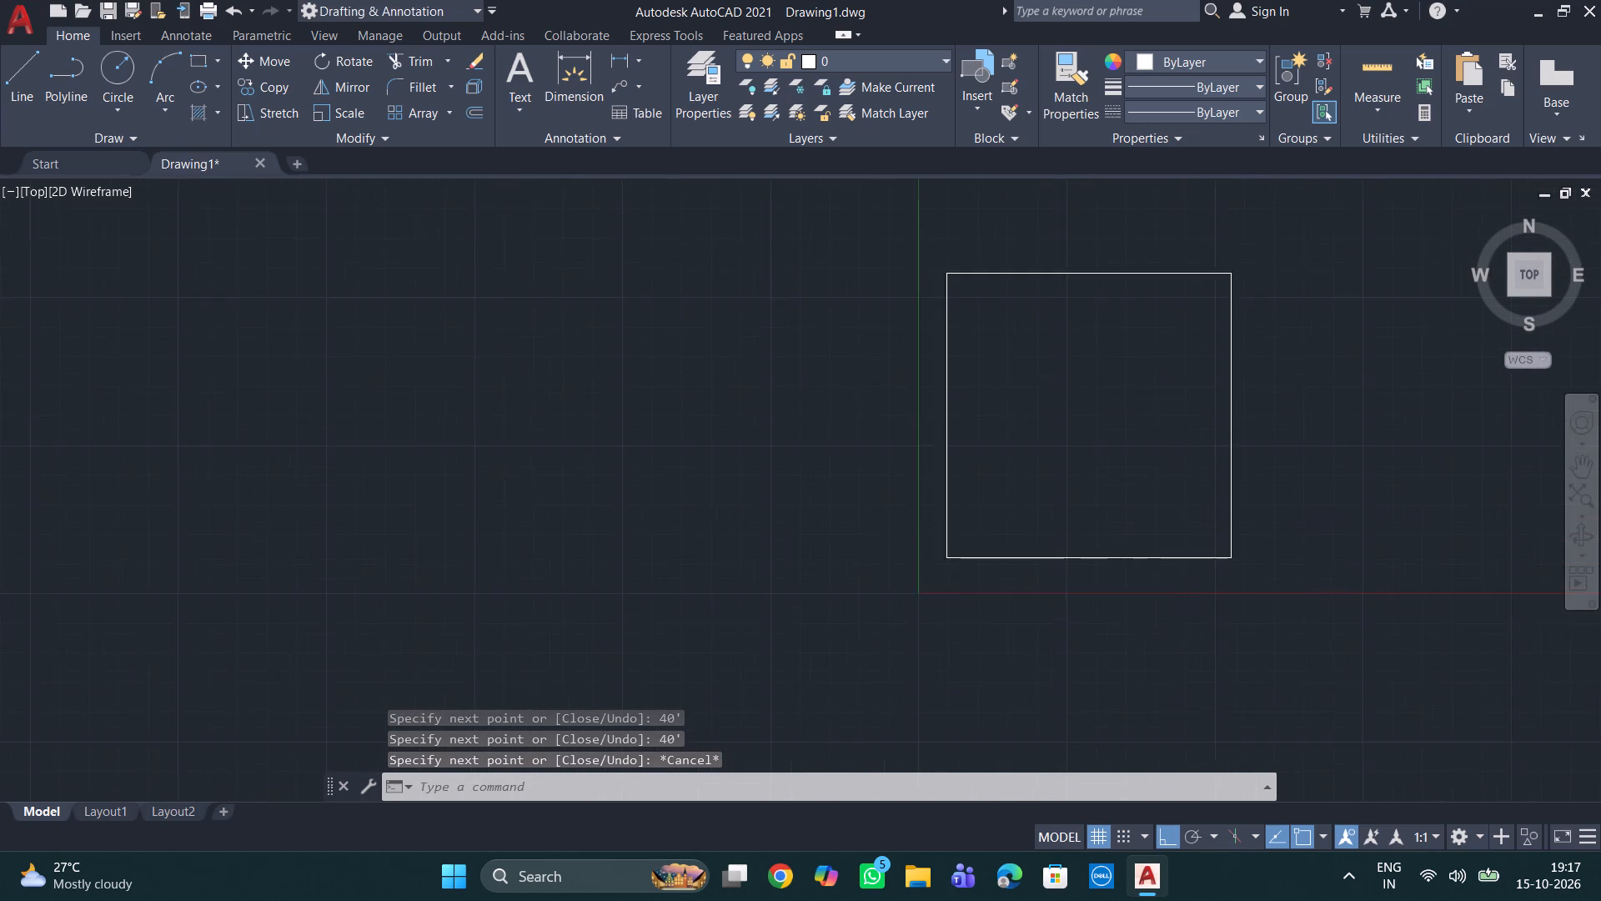
pyautogui.scroll(1, 1316, 603)
pyautogui.press('o')
pyautogui.press('Return')
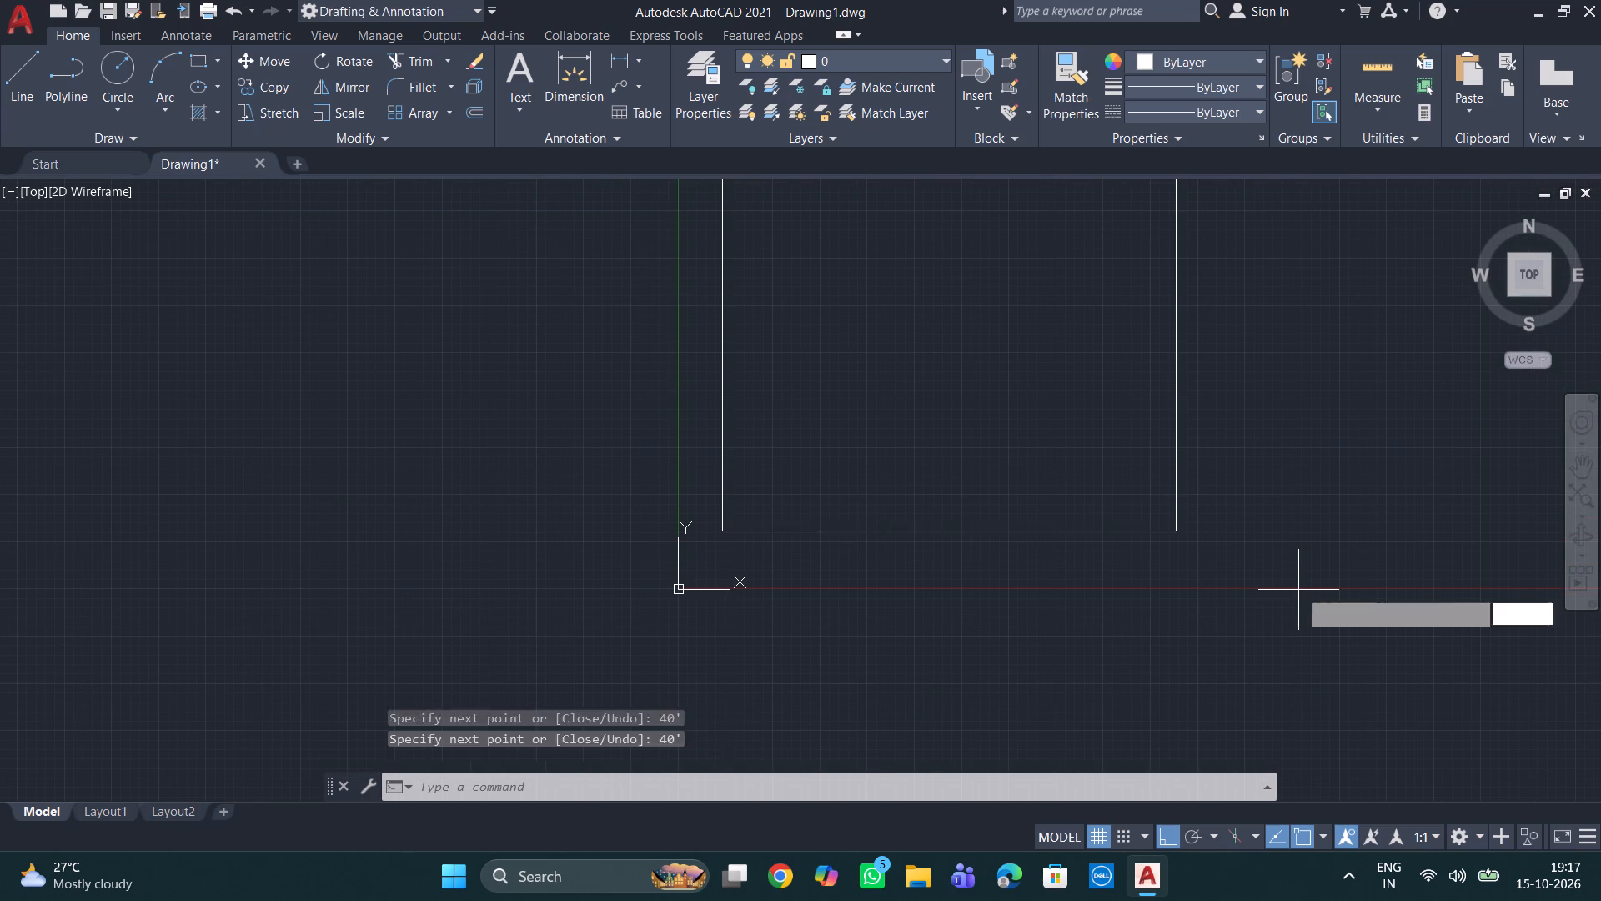
pyautogui.write('9"')
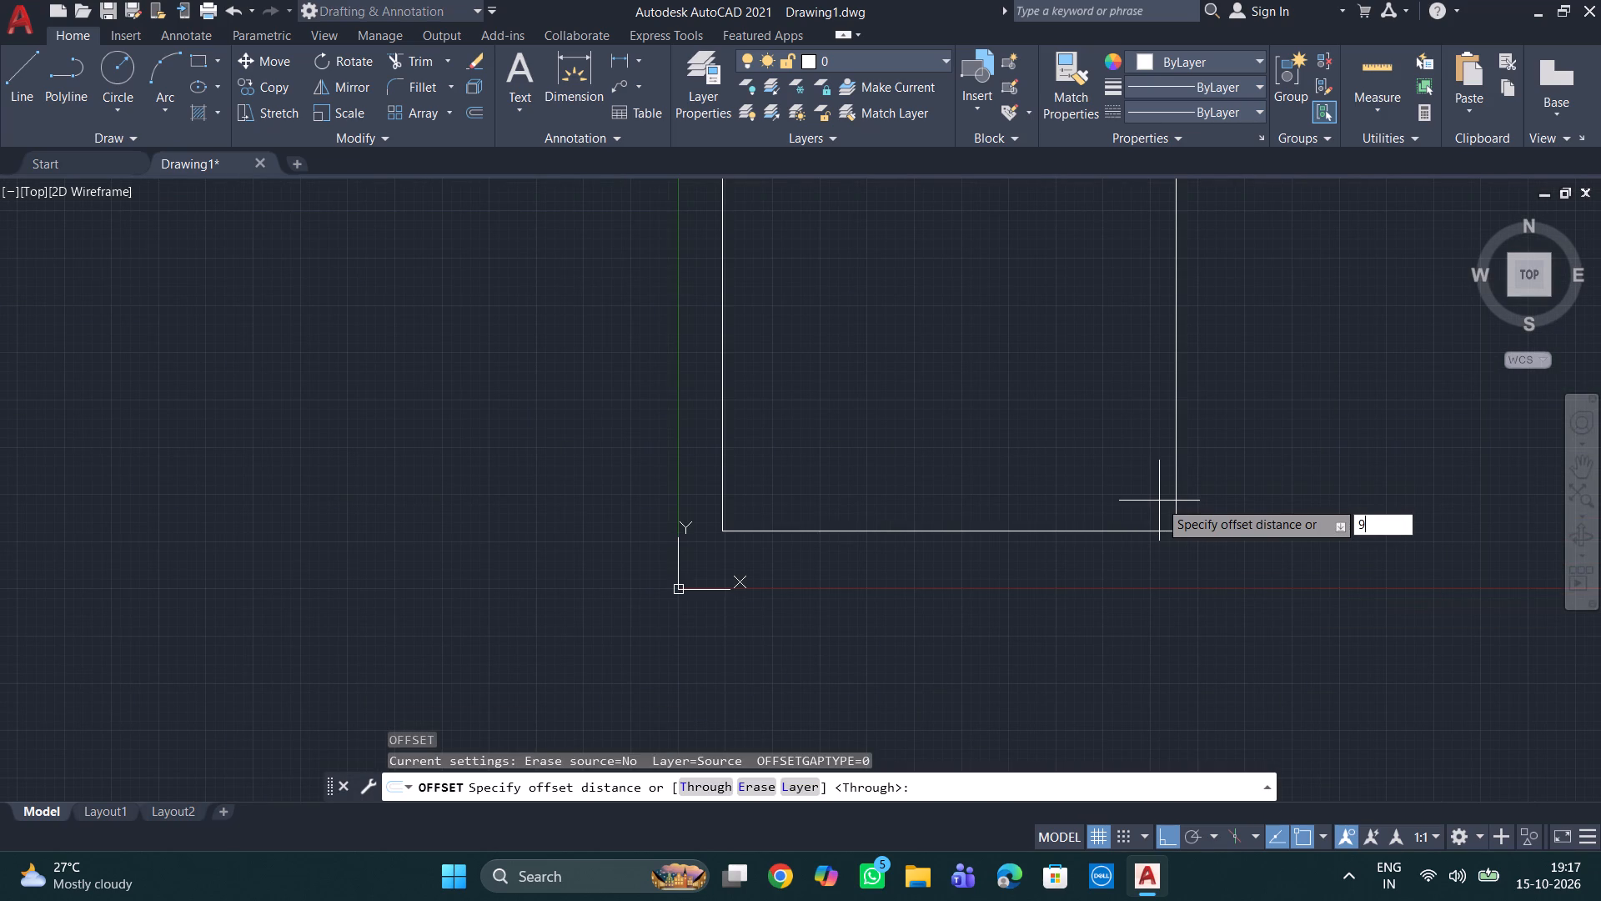
pyautogui.press('Return')
pyautogui.click(966, 529)
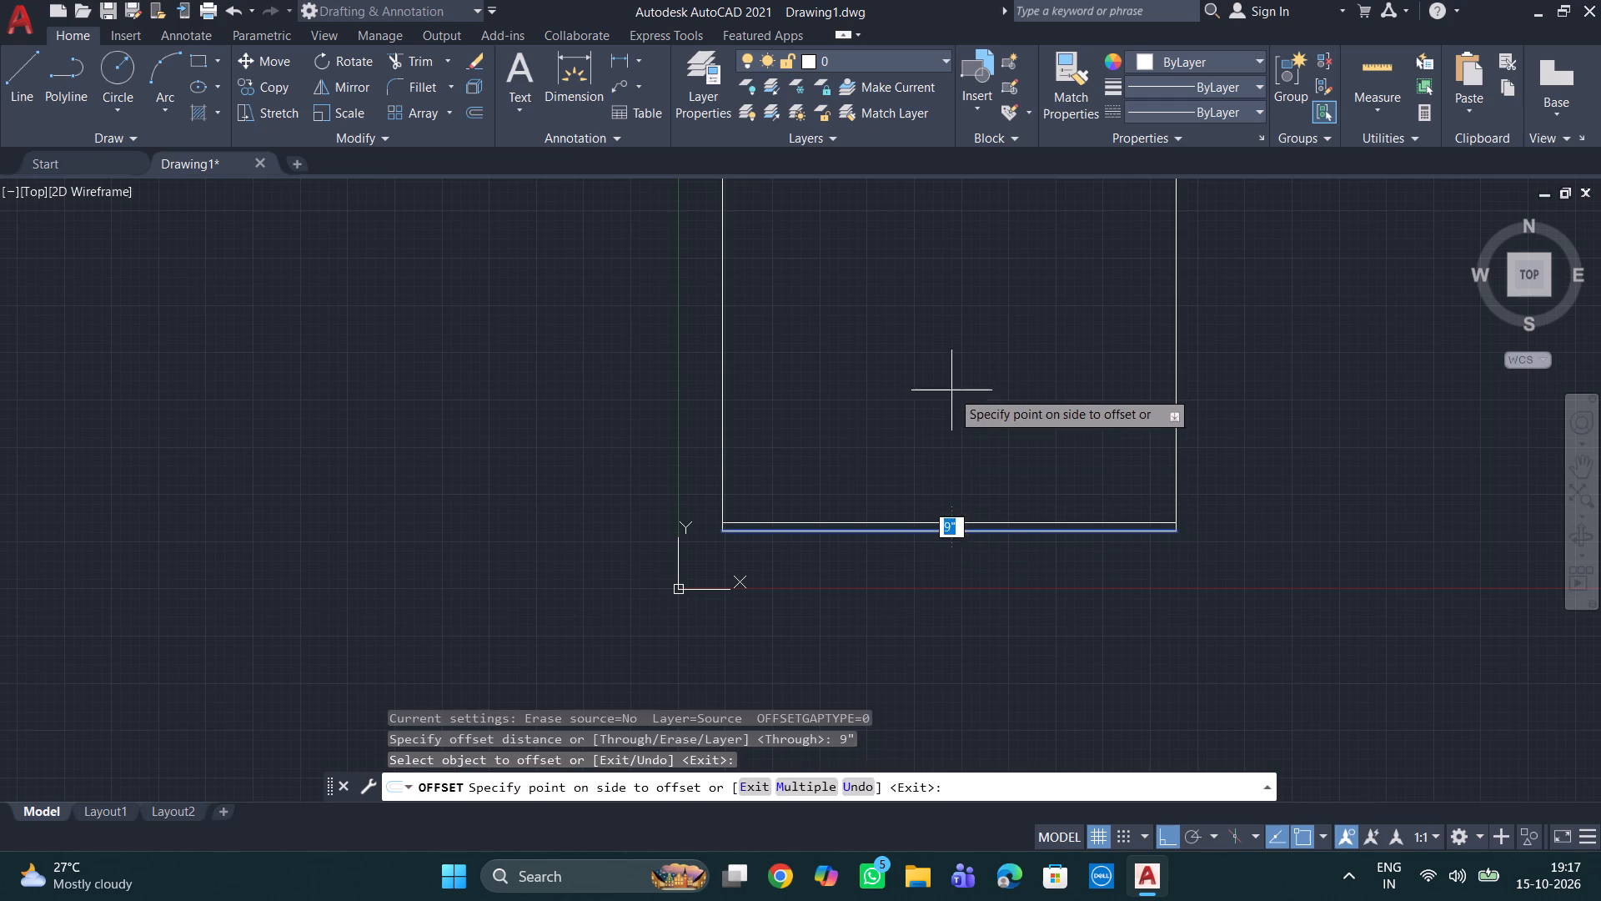
pyautogui.click(951, 390)
pyautogui.click(1177, 378)
pyautogui.click(968, 382)
# Offset the outline's upper and left-hand sides 9" inward as well and end the Offset command.
pyautogui.scroll(-1, 963, 391)
pyautogui.moveTo(963, 391); pyautogui.dragTo(964, 453, button='middle')
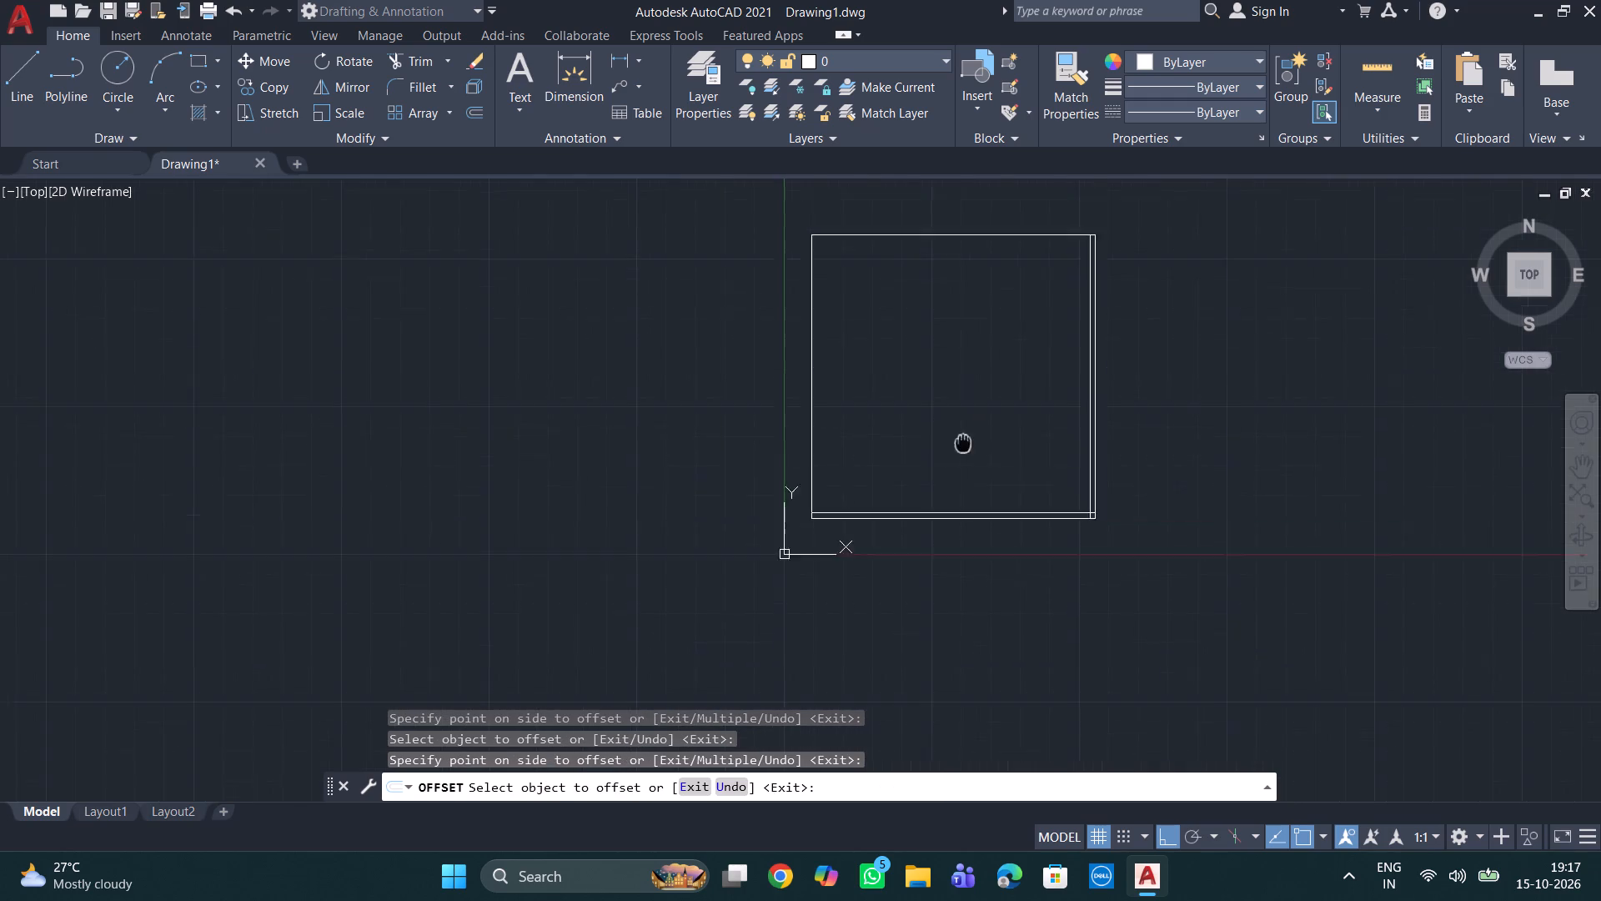
pyautogui.moveTo(964, 453); pyautogui.dragTo(984, 525, button='middle')
pyautogui.click(987, 330)
pyautogui.click(1010, 440)
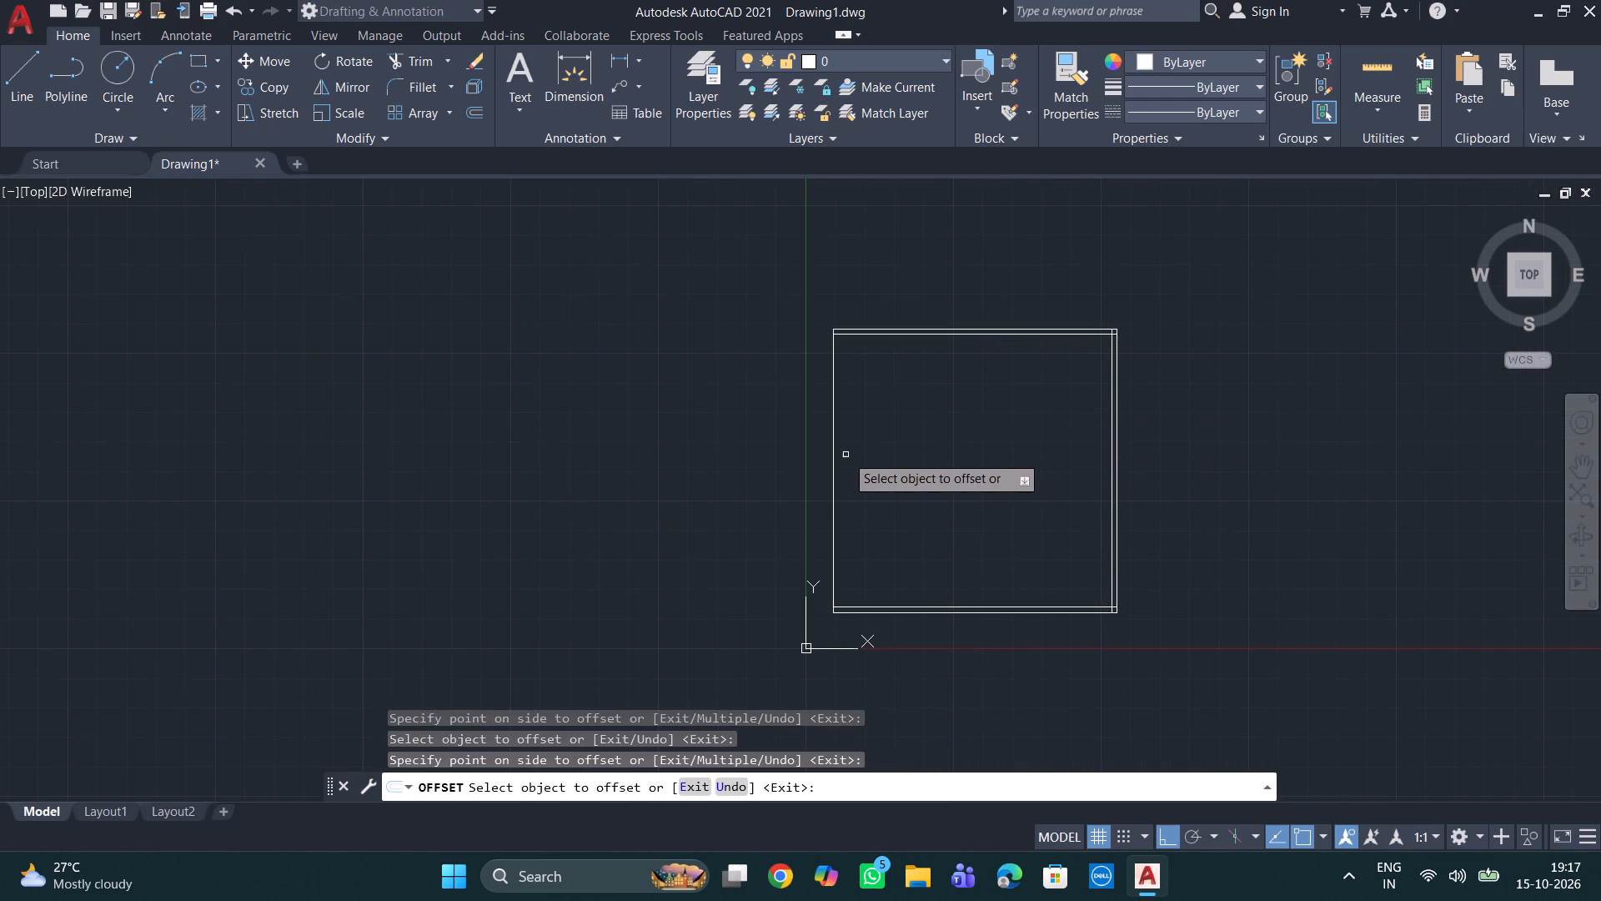
pyautogui.click(833, 465)
pyautogui.click(956, 460)
pyautogui.scroll(-2, 970, 445)
pyautogui.moveTo(971, 440); pyautogui.dragTo(992, 437, button='middle')
pyautogui.scroll(2, 1007, 446)
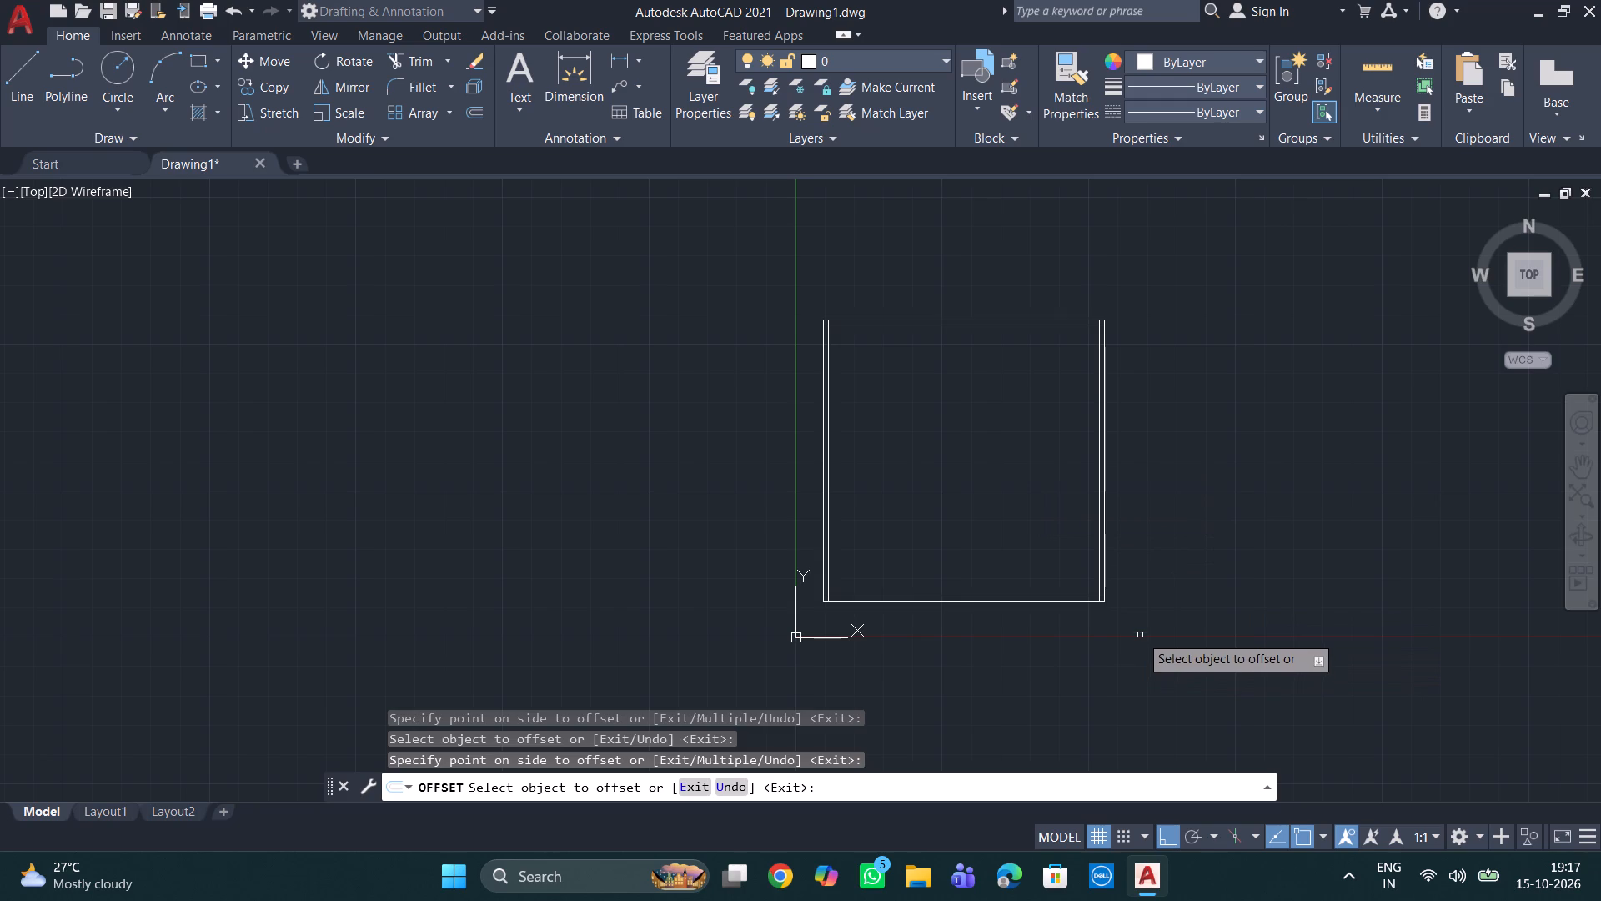
pyautogui.press('Escape')
# Move the whole double-line square diagonally up and away from the origin, using its right outer side's midpoint as base point and ortho off.
pyautogui.click(1142, 635)
pyautogui.click(796, 264)
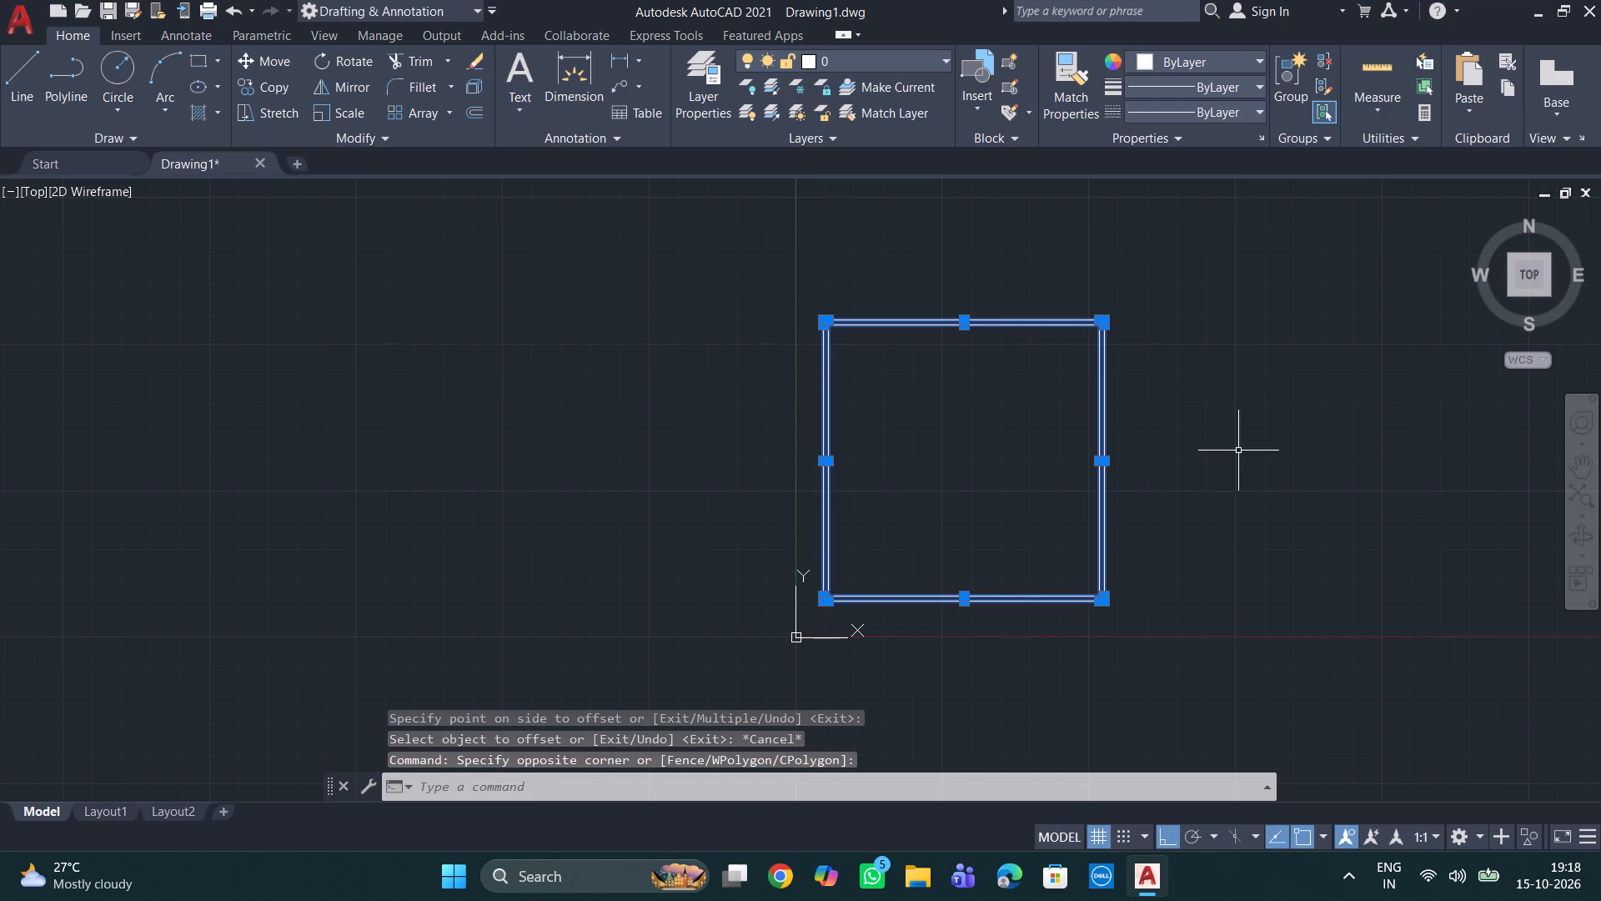
pyautogui.press('m')
pyautogui.press('Return')
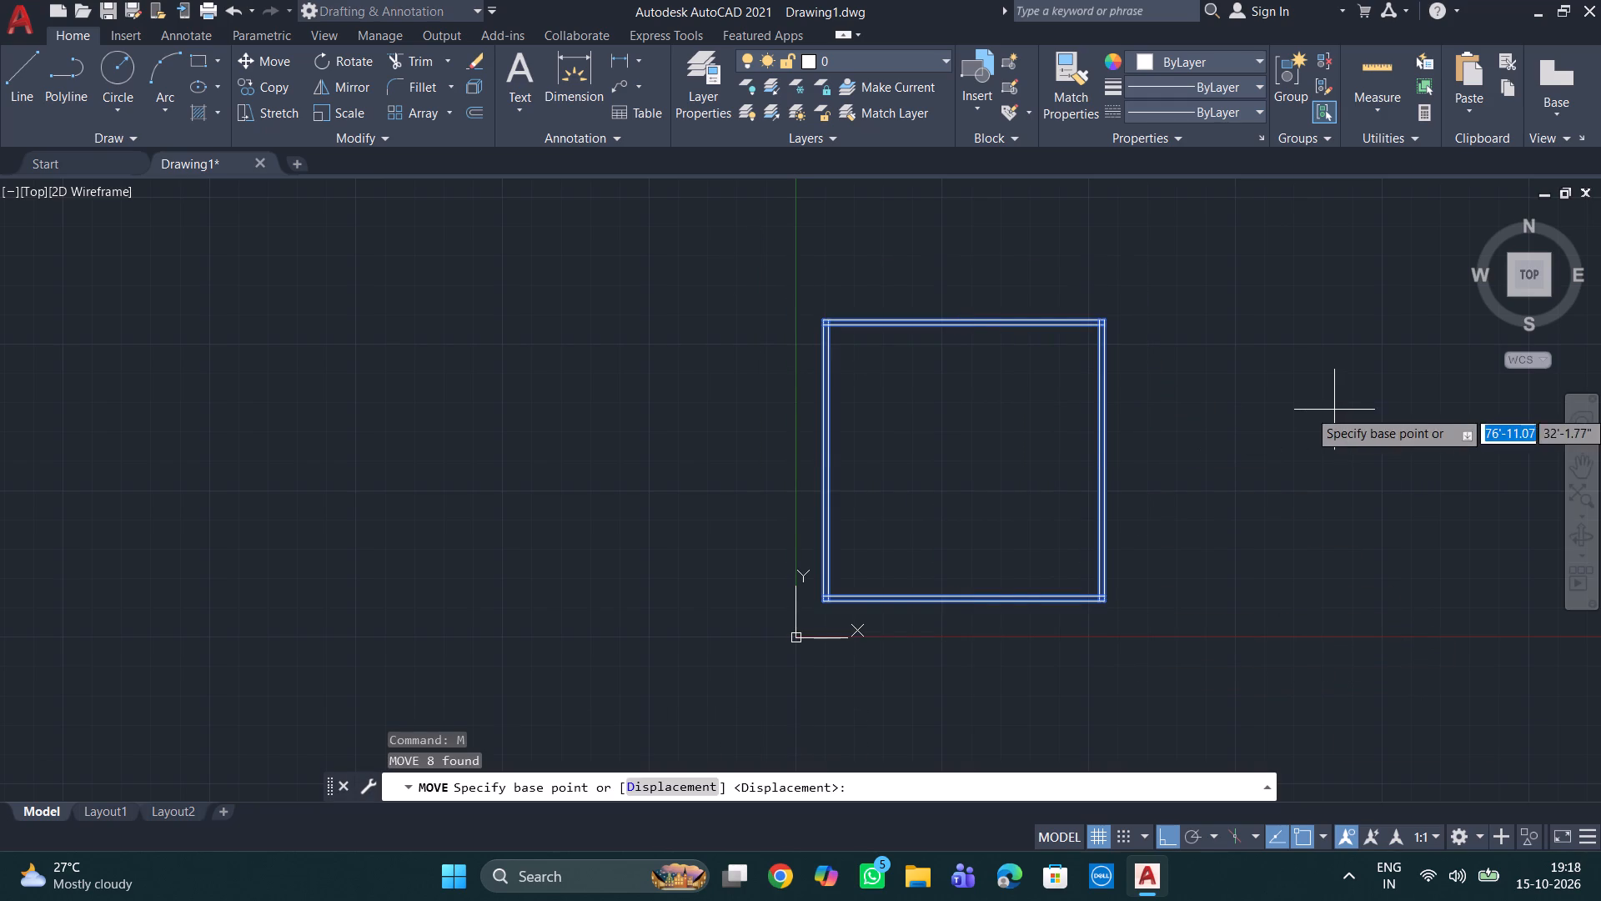
pyautogui.click(1106, 464)
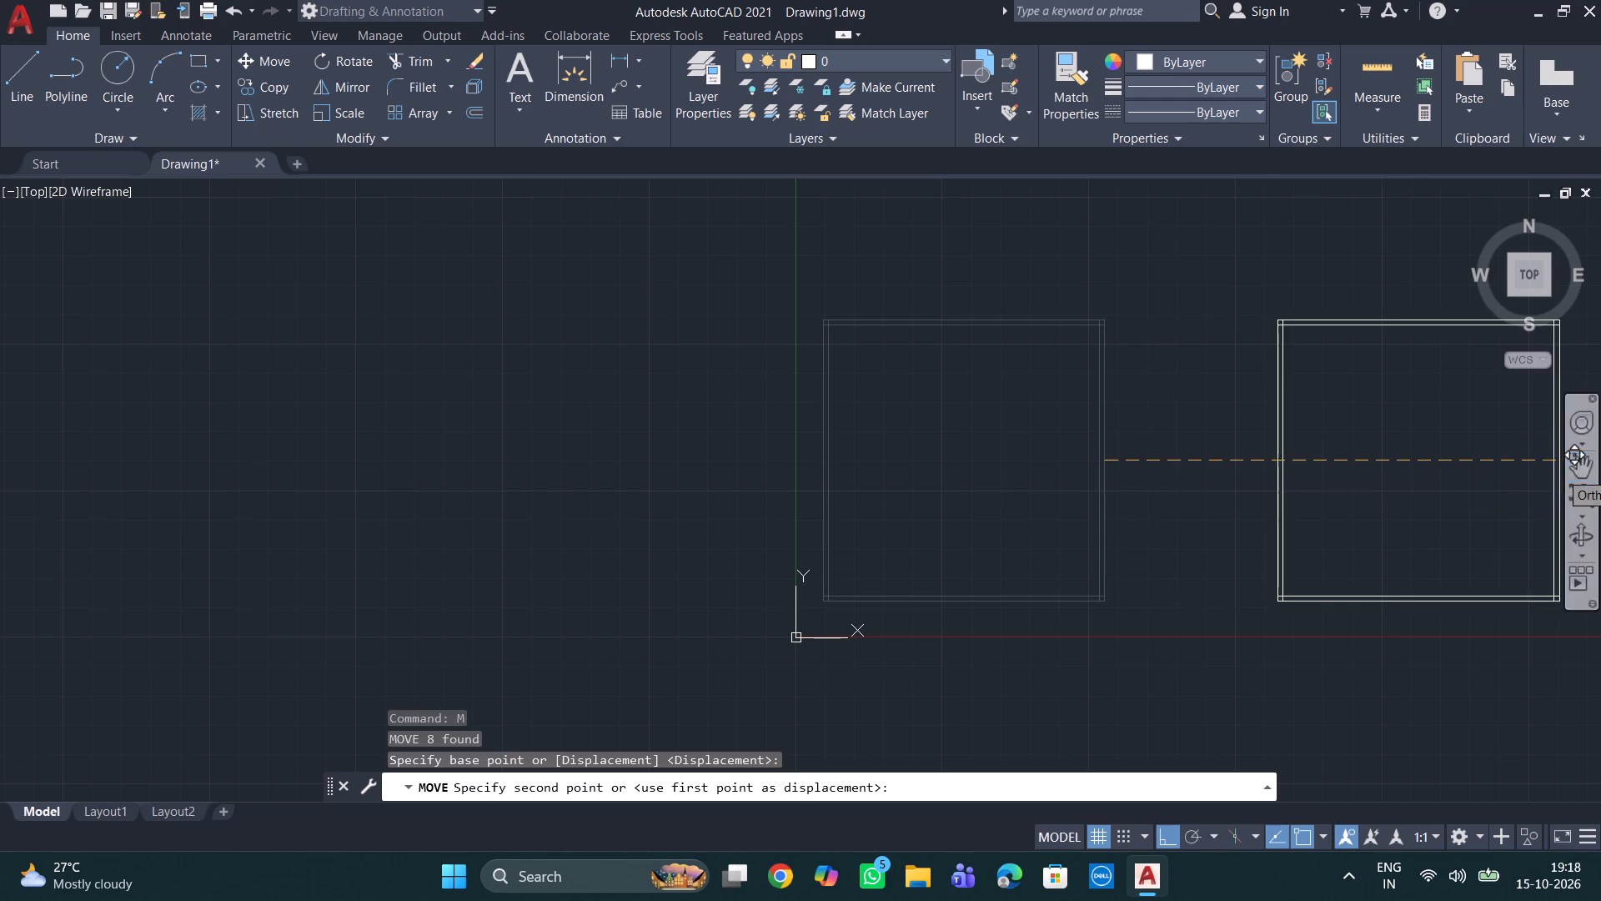
pyautogui.scroll(-1, 1447, 440)
pyautogui.moveTo(1447, 440); pyautogui.dragTo(1177, 425, button='middle')
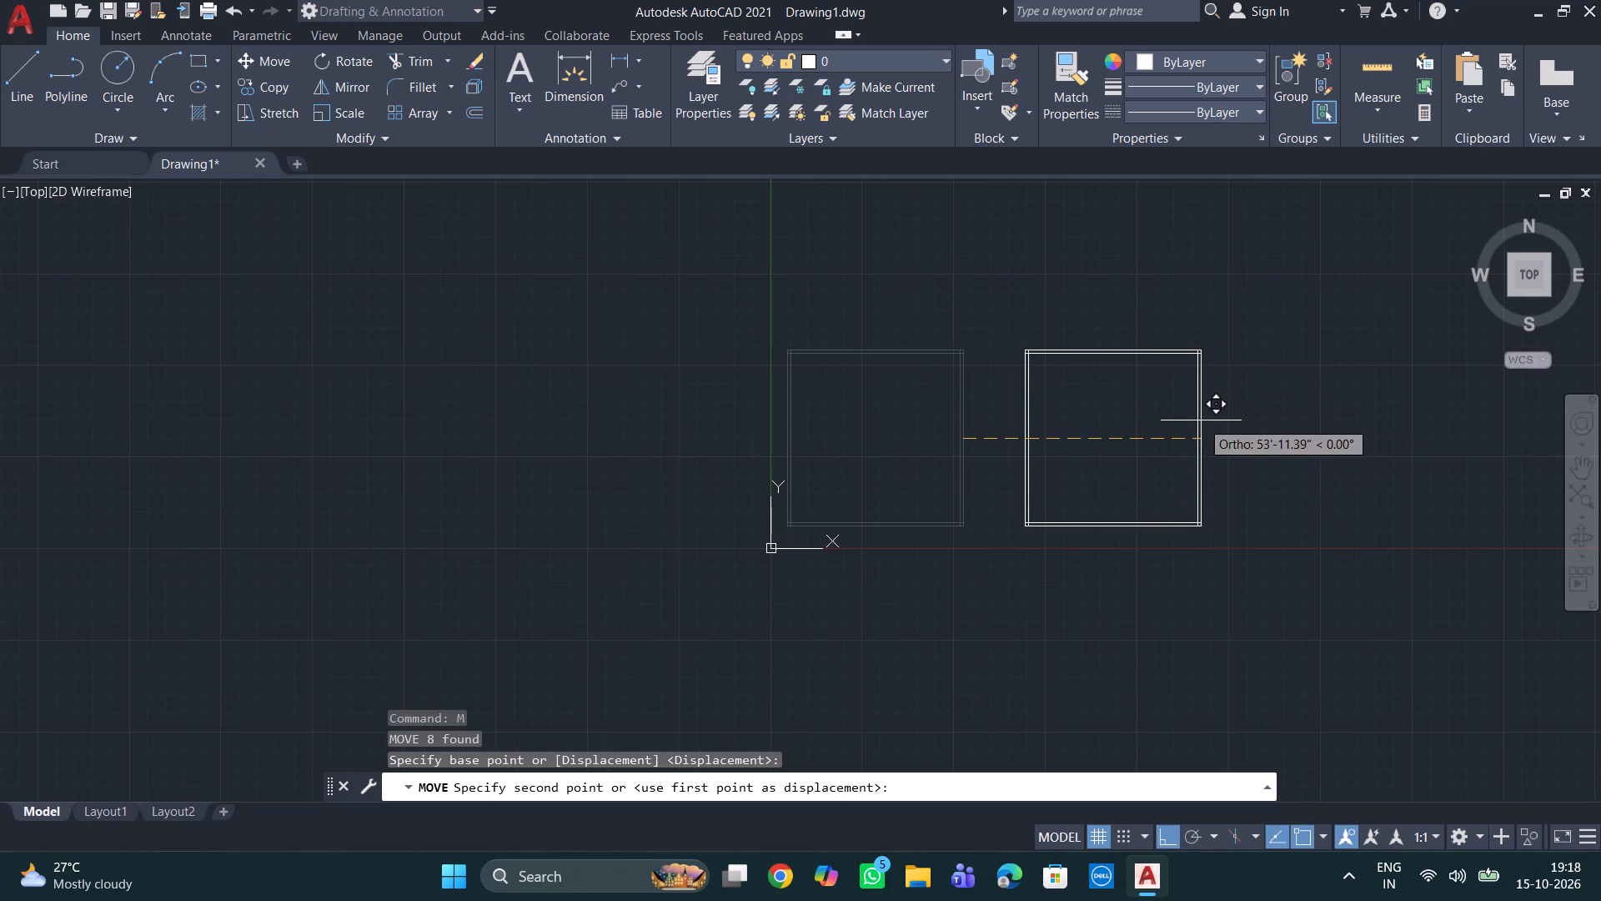
pyautogui.press('F8')
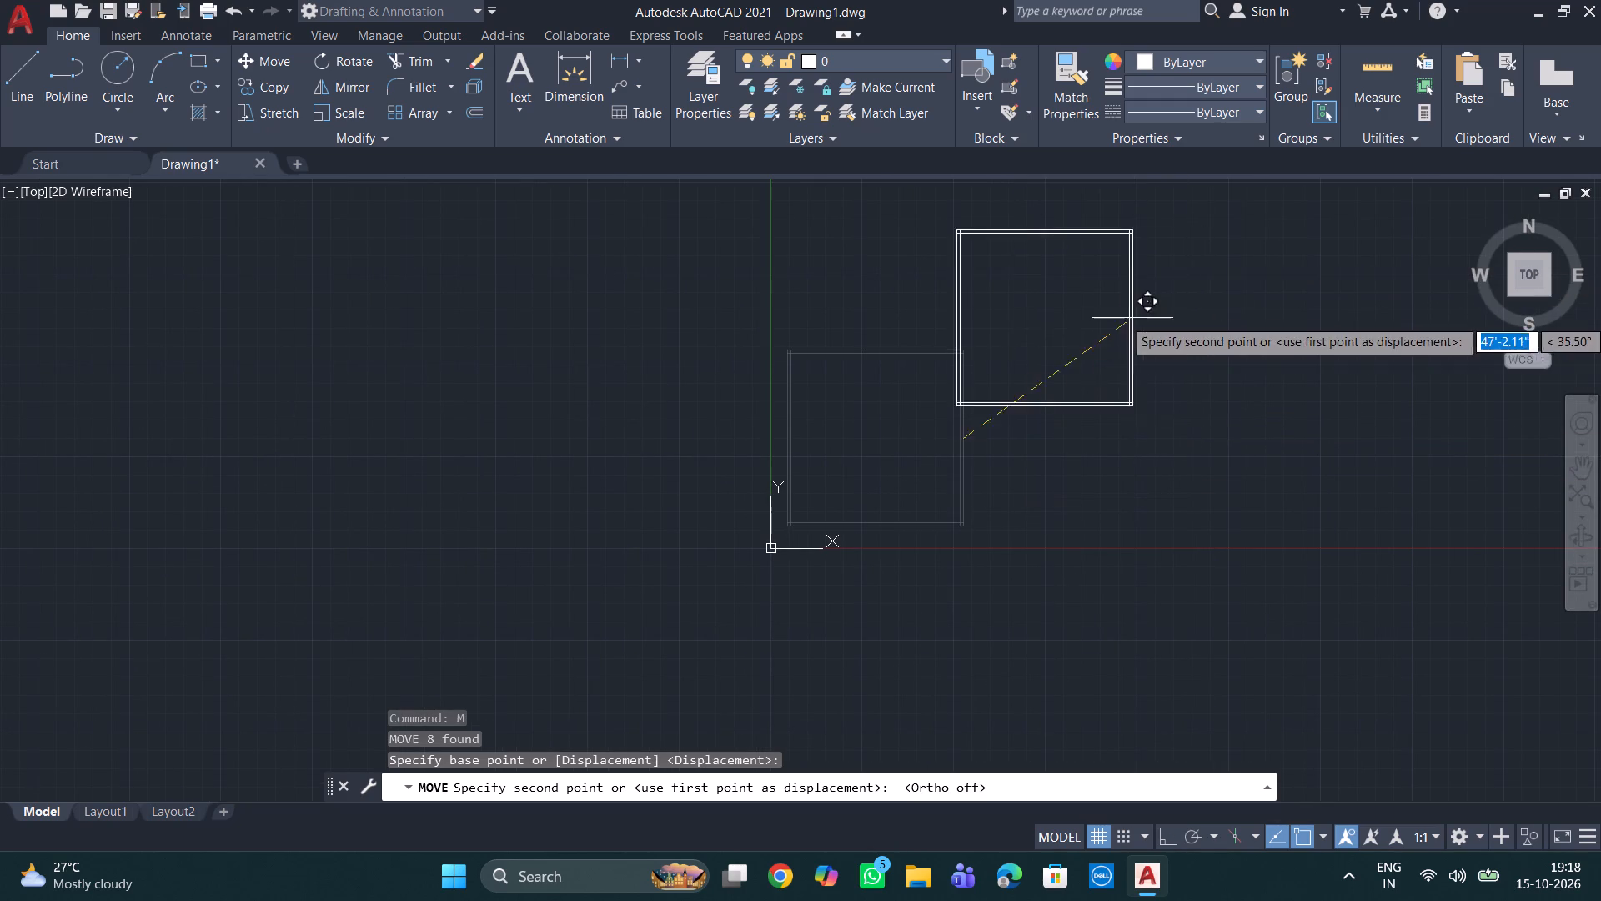
pyautogui.scroll(-1, 1132, 318)
pyautogui.moveTo(1132, 317); pyautogui.dragTo(1126, 363, button='middle')
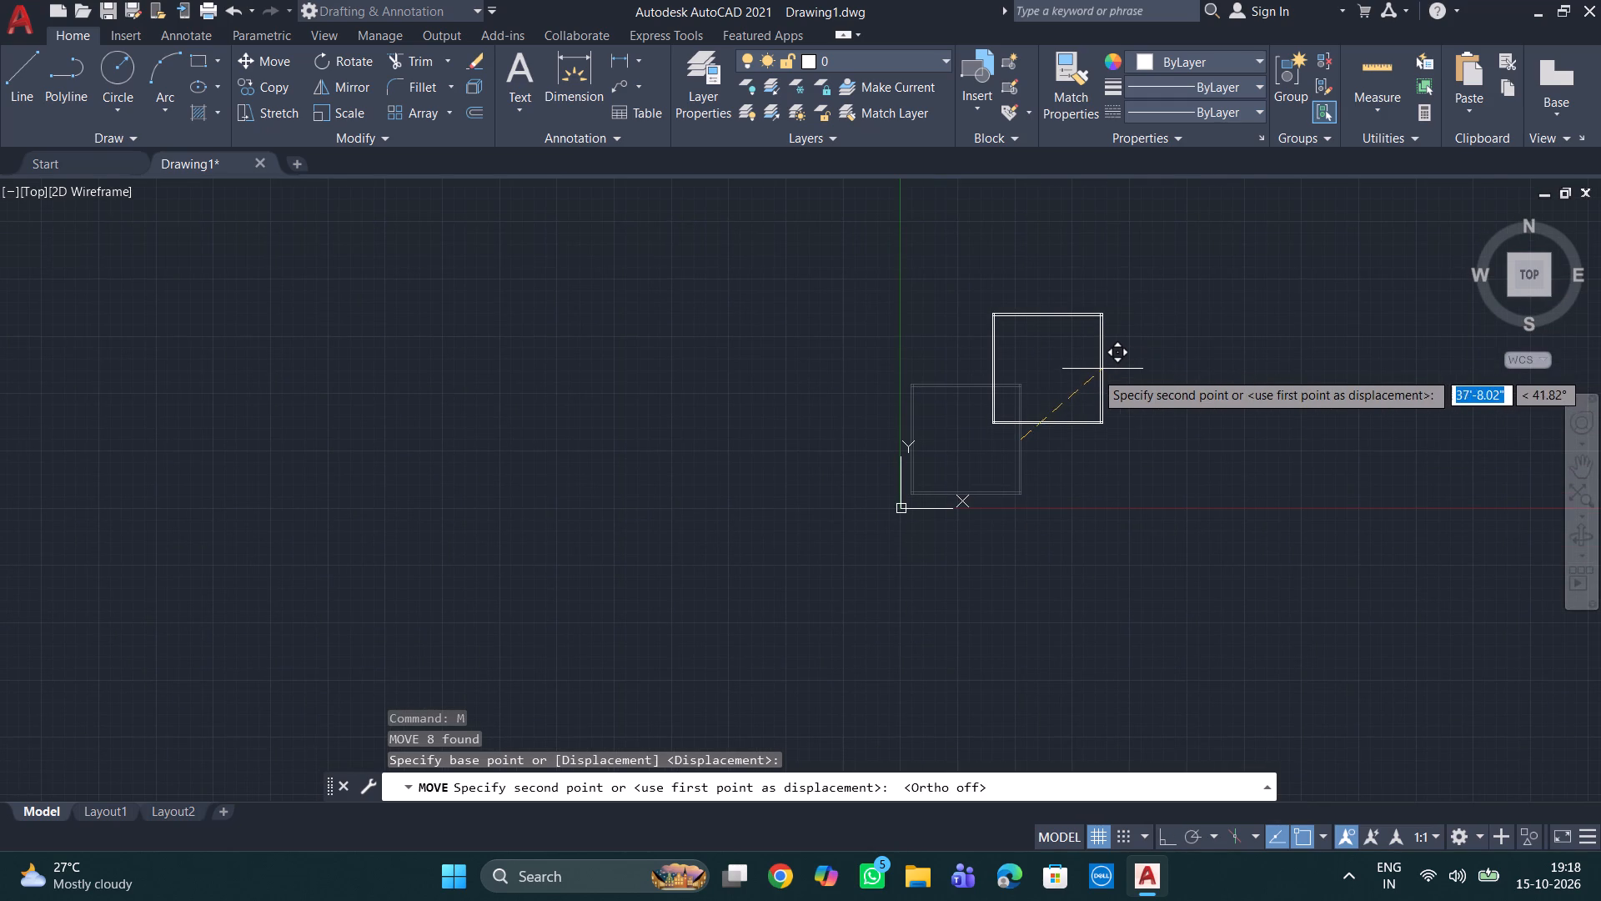
pyautogui.click(1109, 370)
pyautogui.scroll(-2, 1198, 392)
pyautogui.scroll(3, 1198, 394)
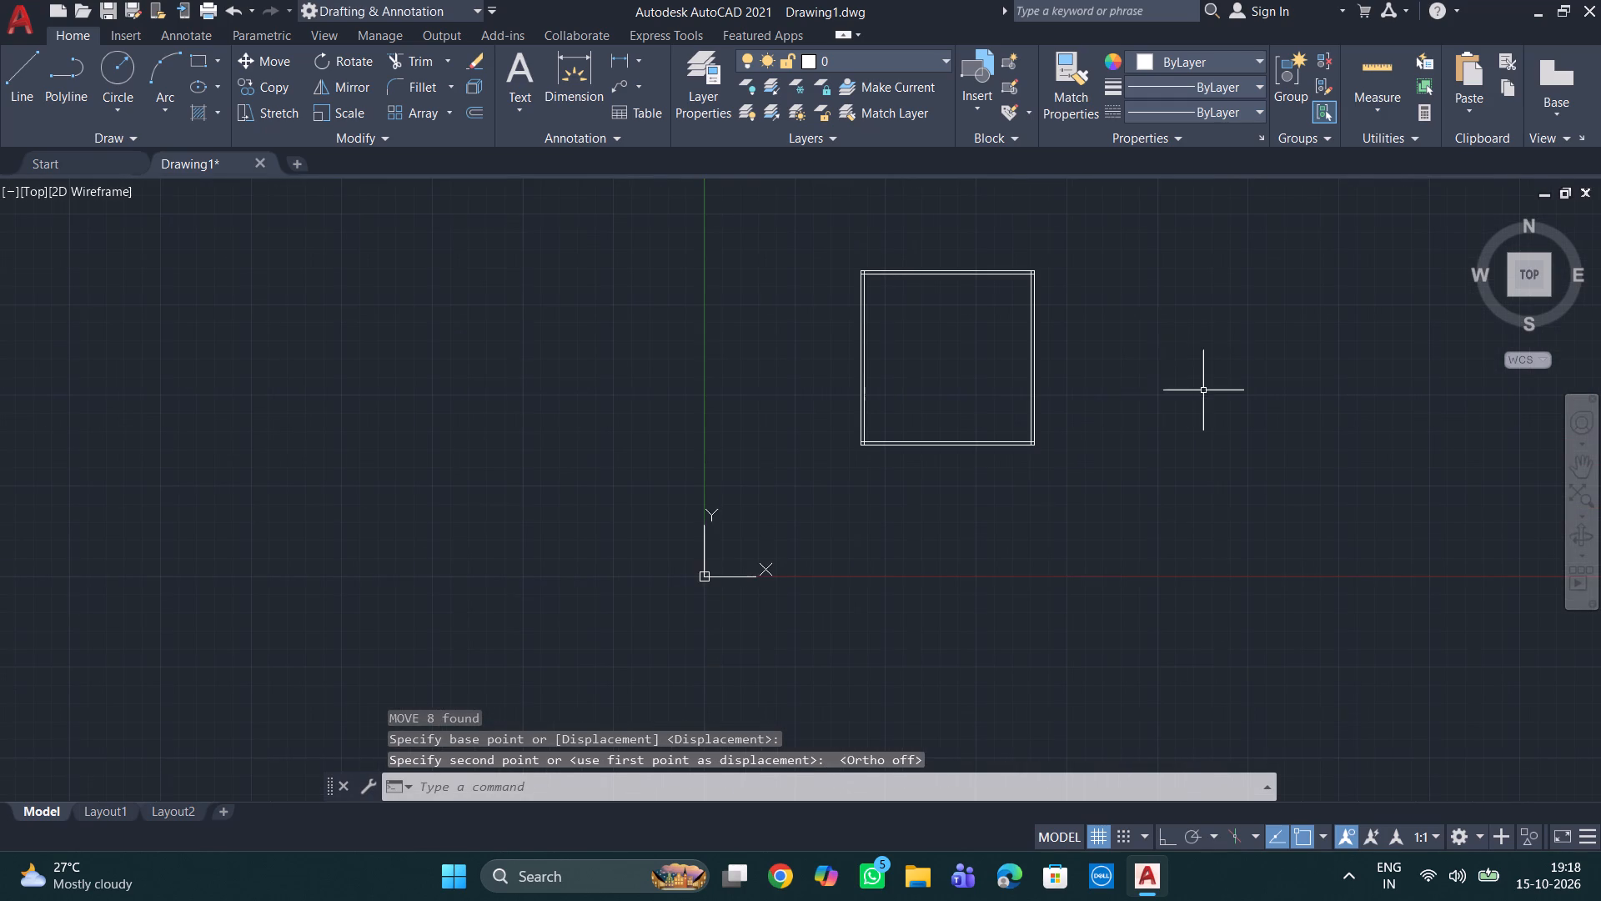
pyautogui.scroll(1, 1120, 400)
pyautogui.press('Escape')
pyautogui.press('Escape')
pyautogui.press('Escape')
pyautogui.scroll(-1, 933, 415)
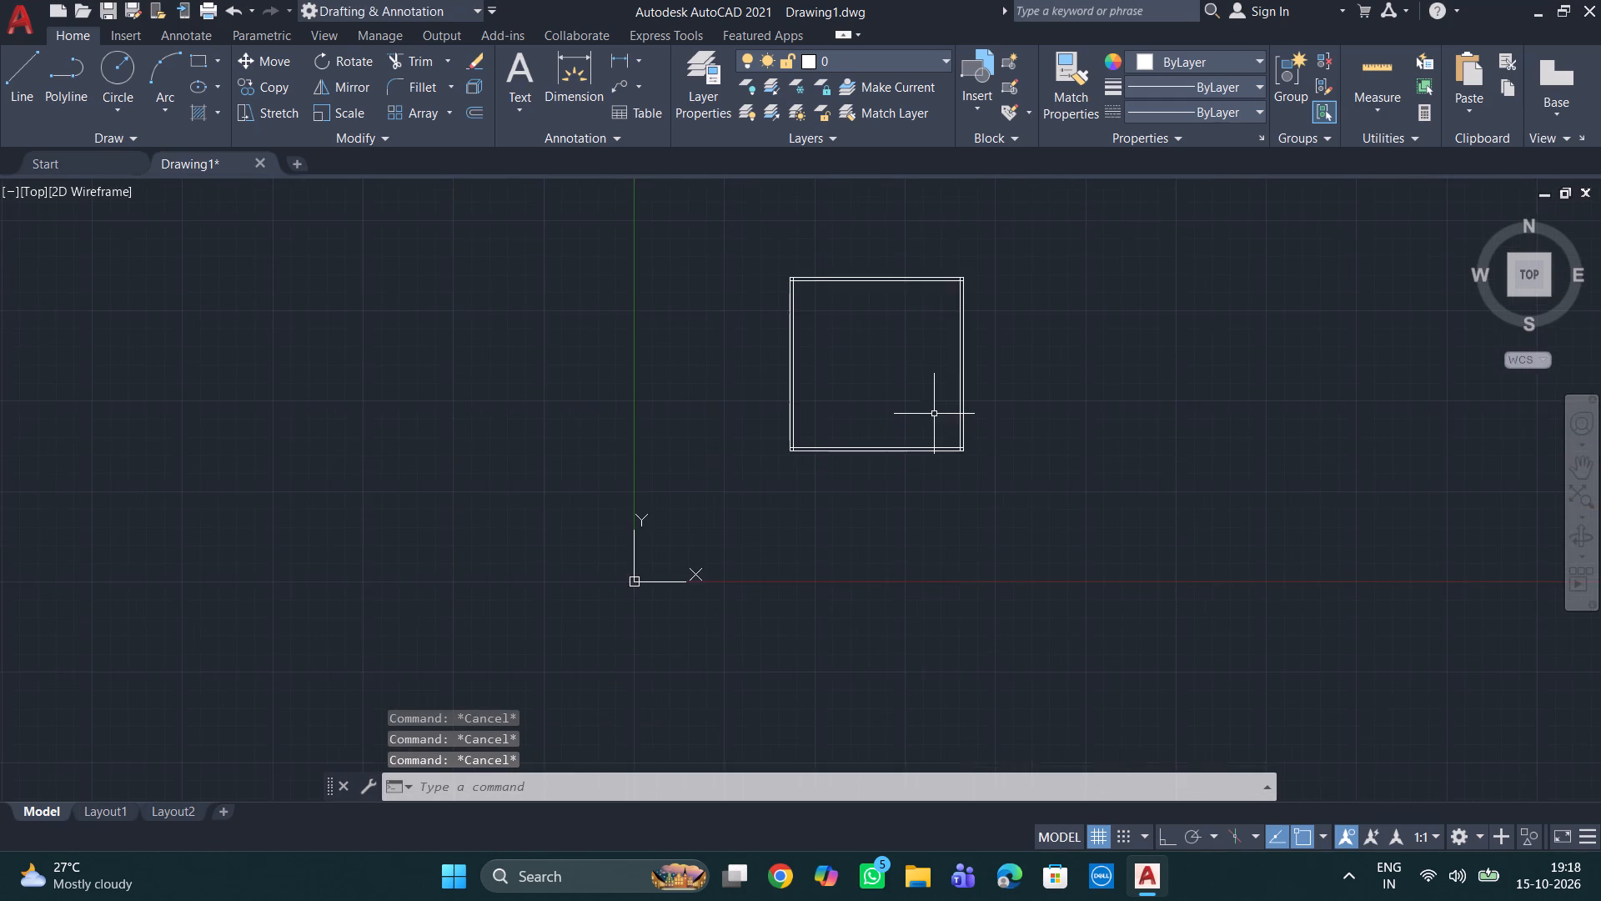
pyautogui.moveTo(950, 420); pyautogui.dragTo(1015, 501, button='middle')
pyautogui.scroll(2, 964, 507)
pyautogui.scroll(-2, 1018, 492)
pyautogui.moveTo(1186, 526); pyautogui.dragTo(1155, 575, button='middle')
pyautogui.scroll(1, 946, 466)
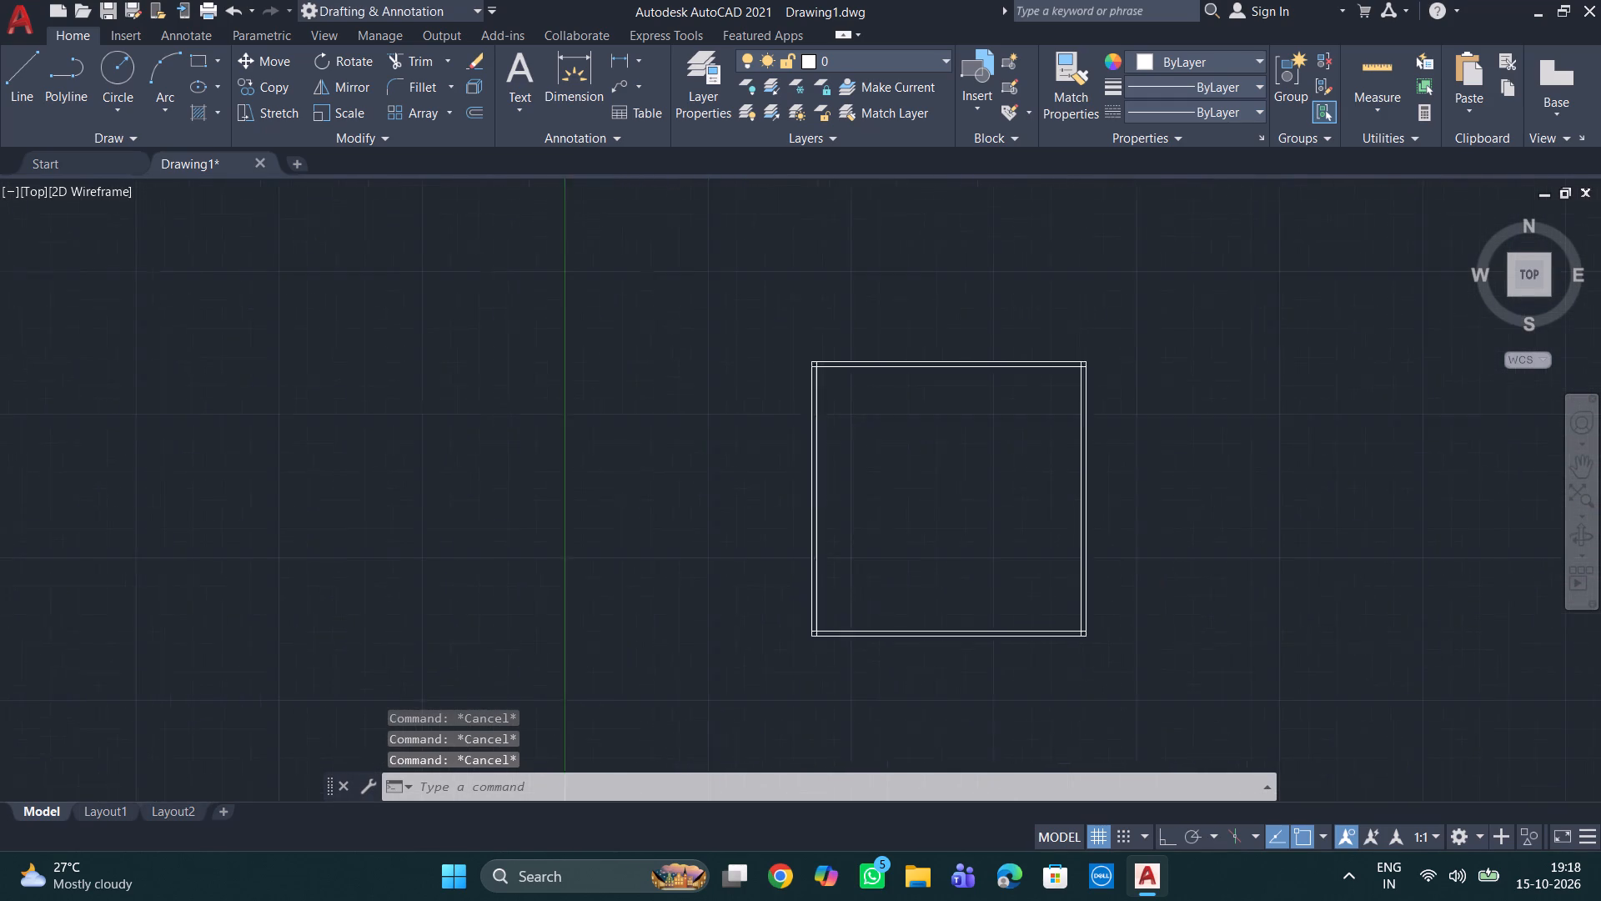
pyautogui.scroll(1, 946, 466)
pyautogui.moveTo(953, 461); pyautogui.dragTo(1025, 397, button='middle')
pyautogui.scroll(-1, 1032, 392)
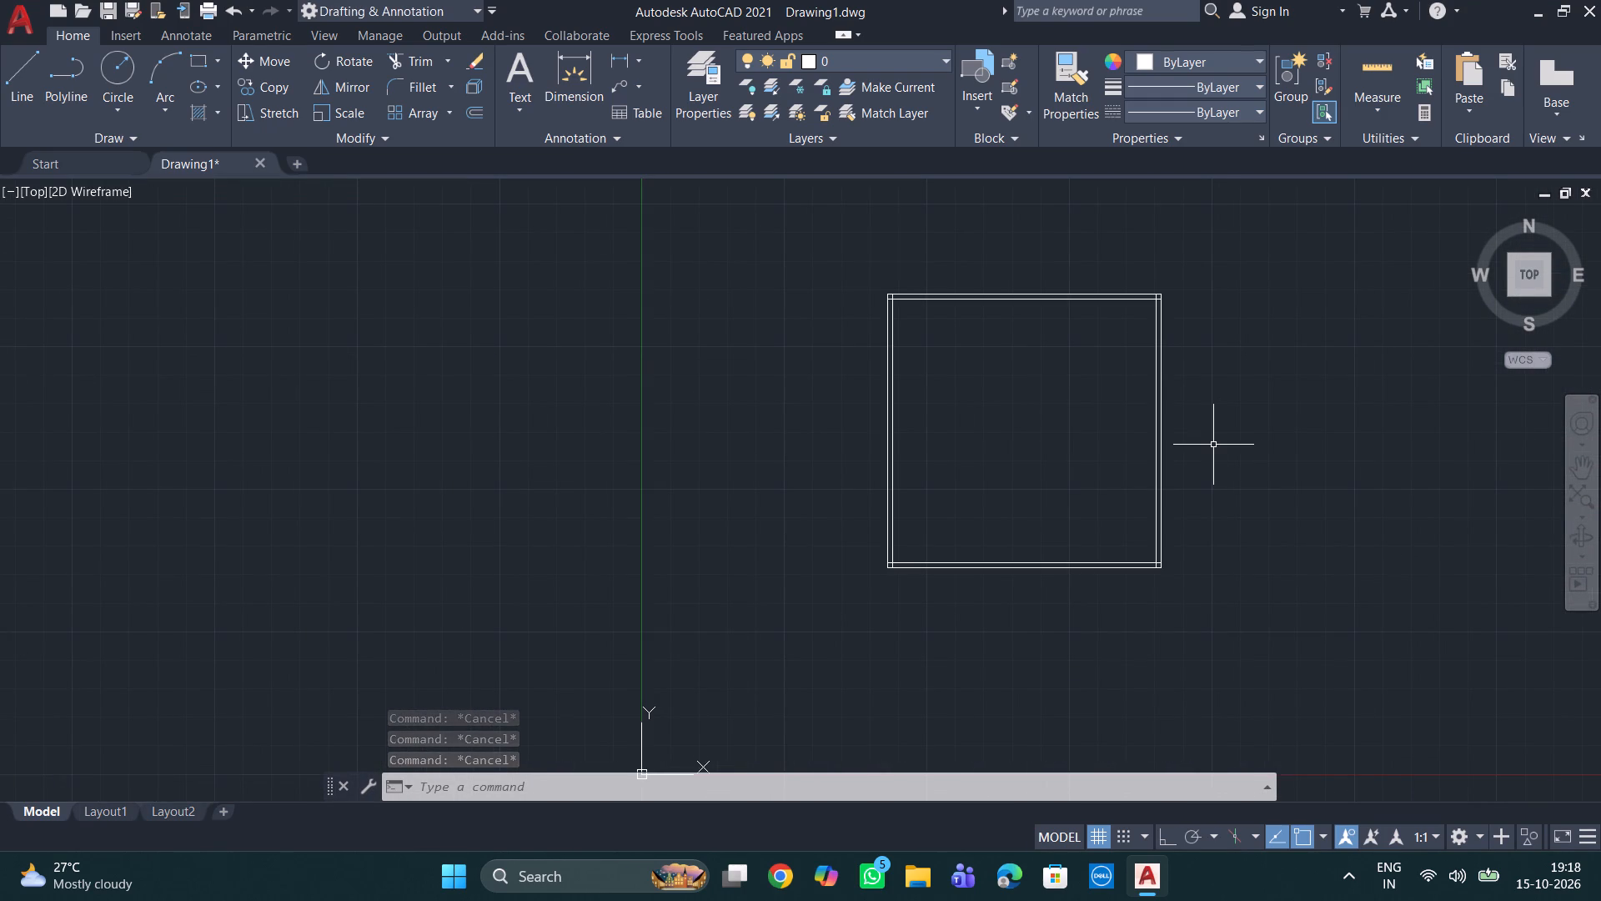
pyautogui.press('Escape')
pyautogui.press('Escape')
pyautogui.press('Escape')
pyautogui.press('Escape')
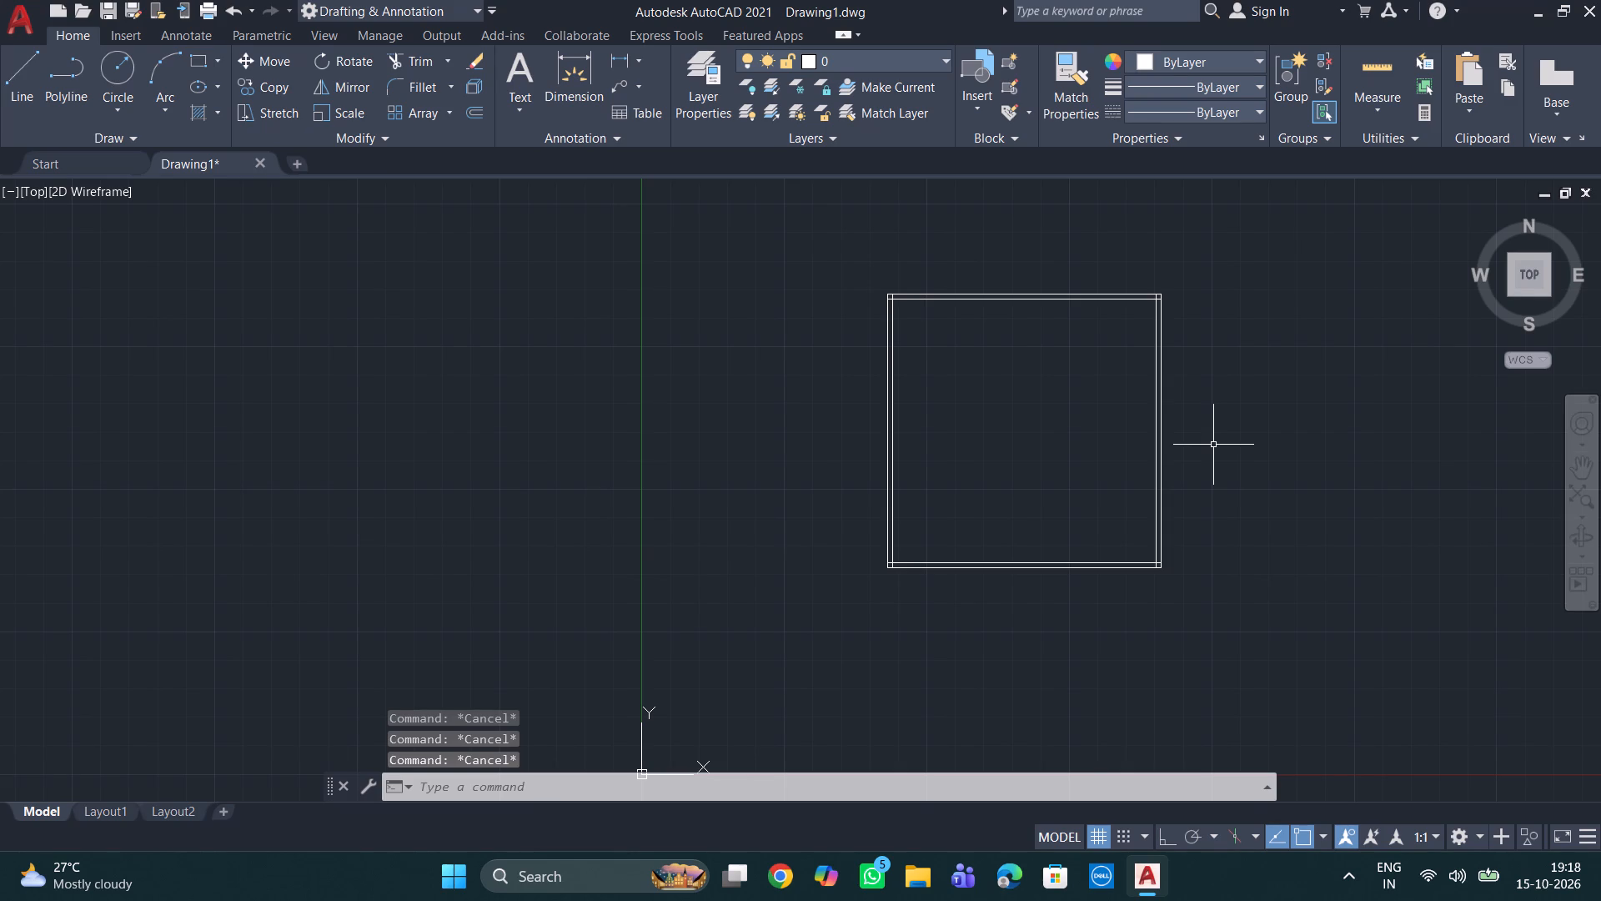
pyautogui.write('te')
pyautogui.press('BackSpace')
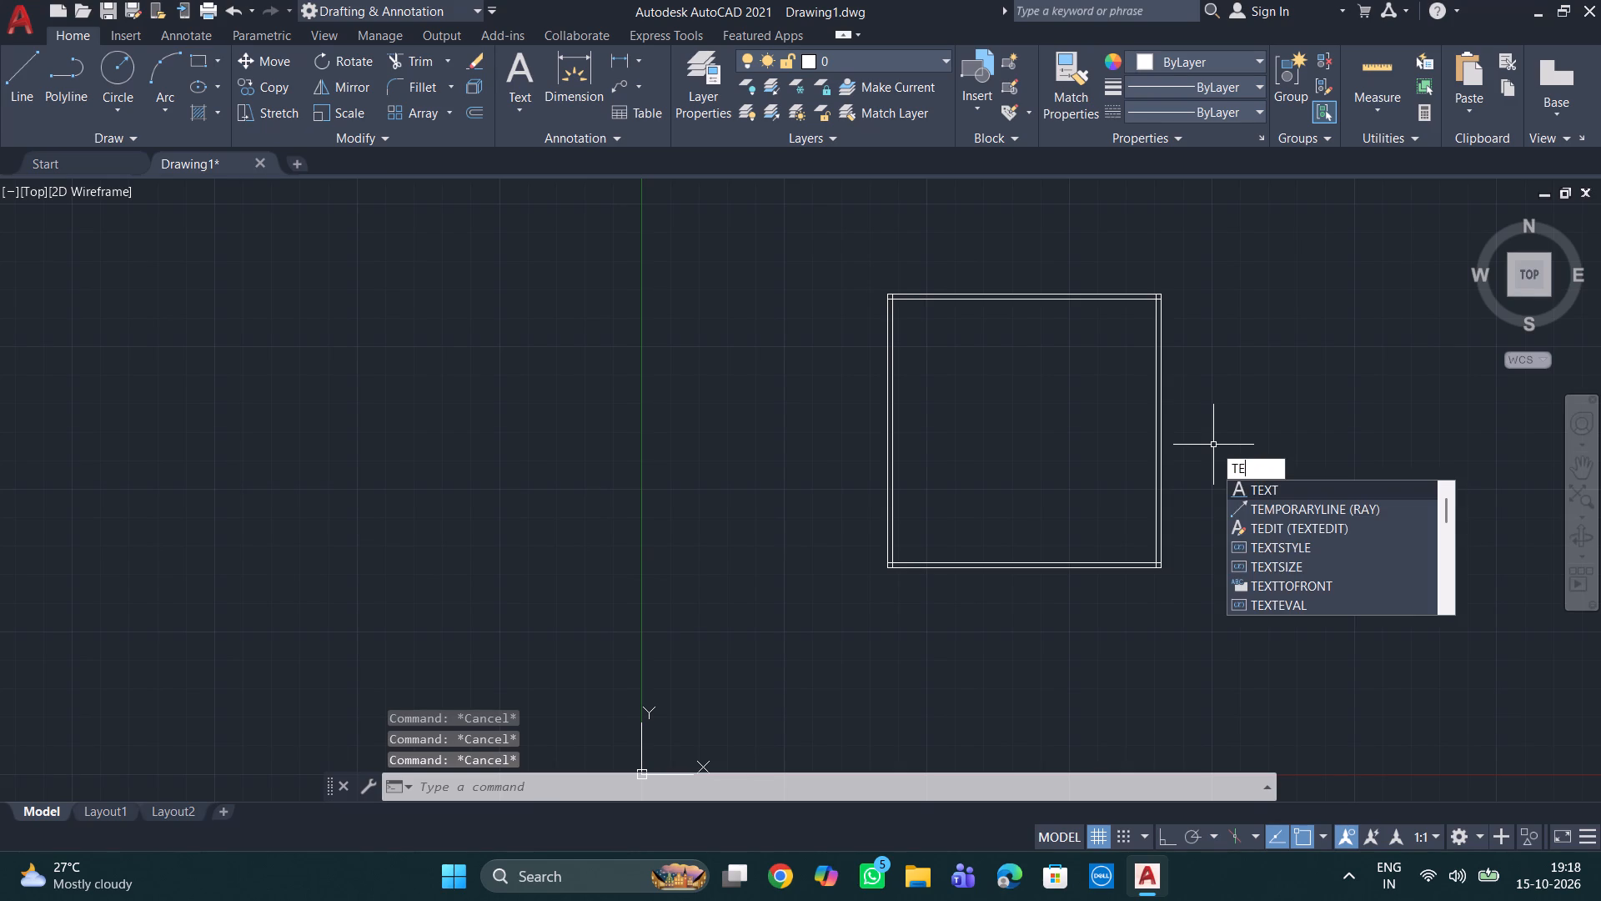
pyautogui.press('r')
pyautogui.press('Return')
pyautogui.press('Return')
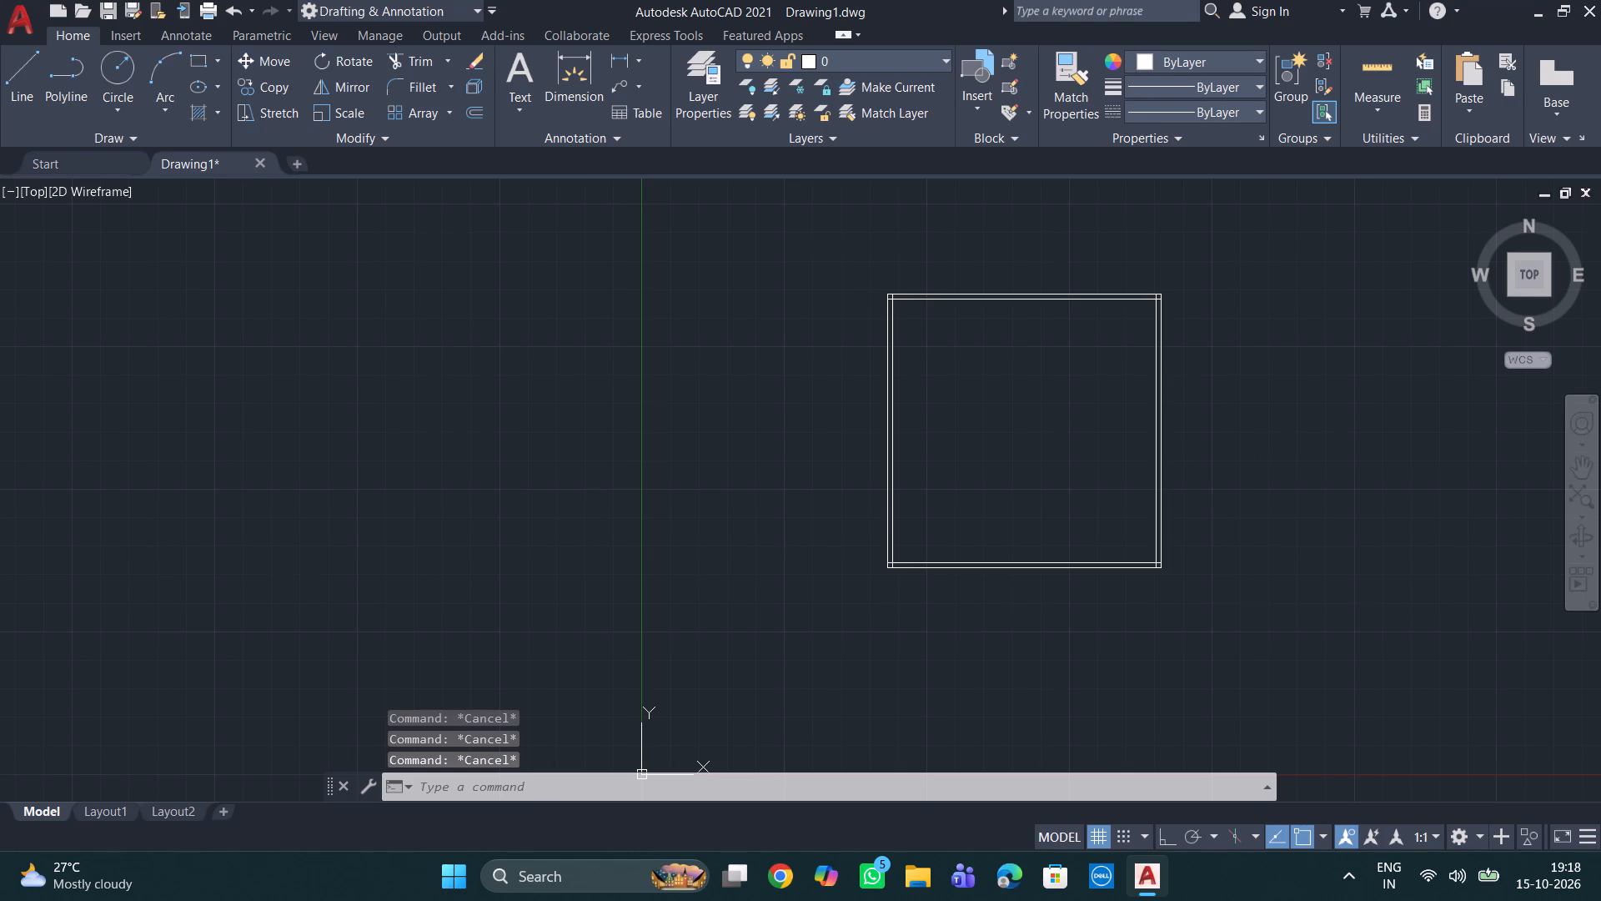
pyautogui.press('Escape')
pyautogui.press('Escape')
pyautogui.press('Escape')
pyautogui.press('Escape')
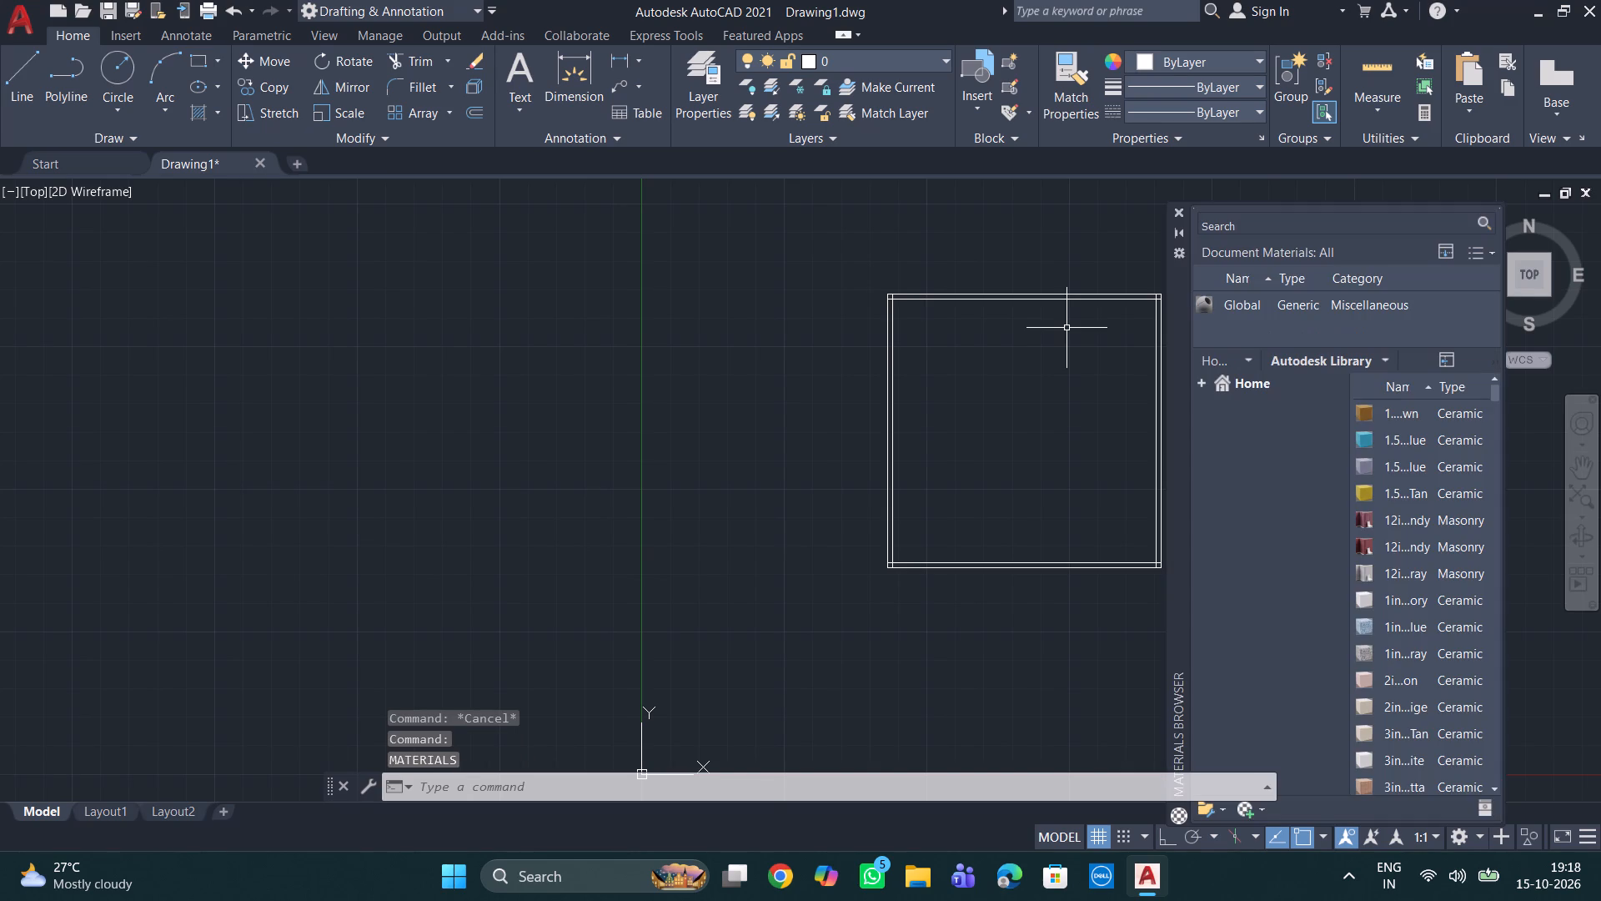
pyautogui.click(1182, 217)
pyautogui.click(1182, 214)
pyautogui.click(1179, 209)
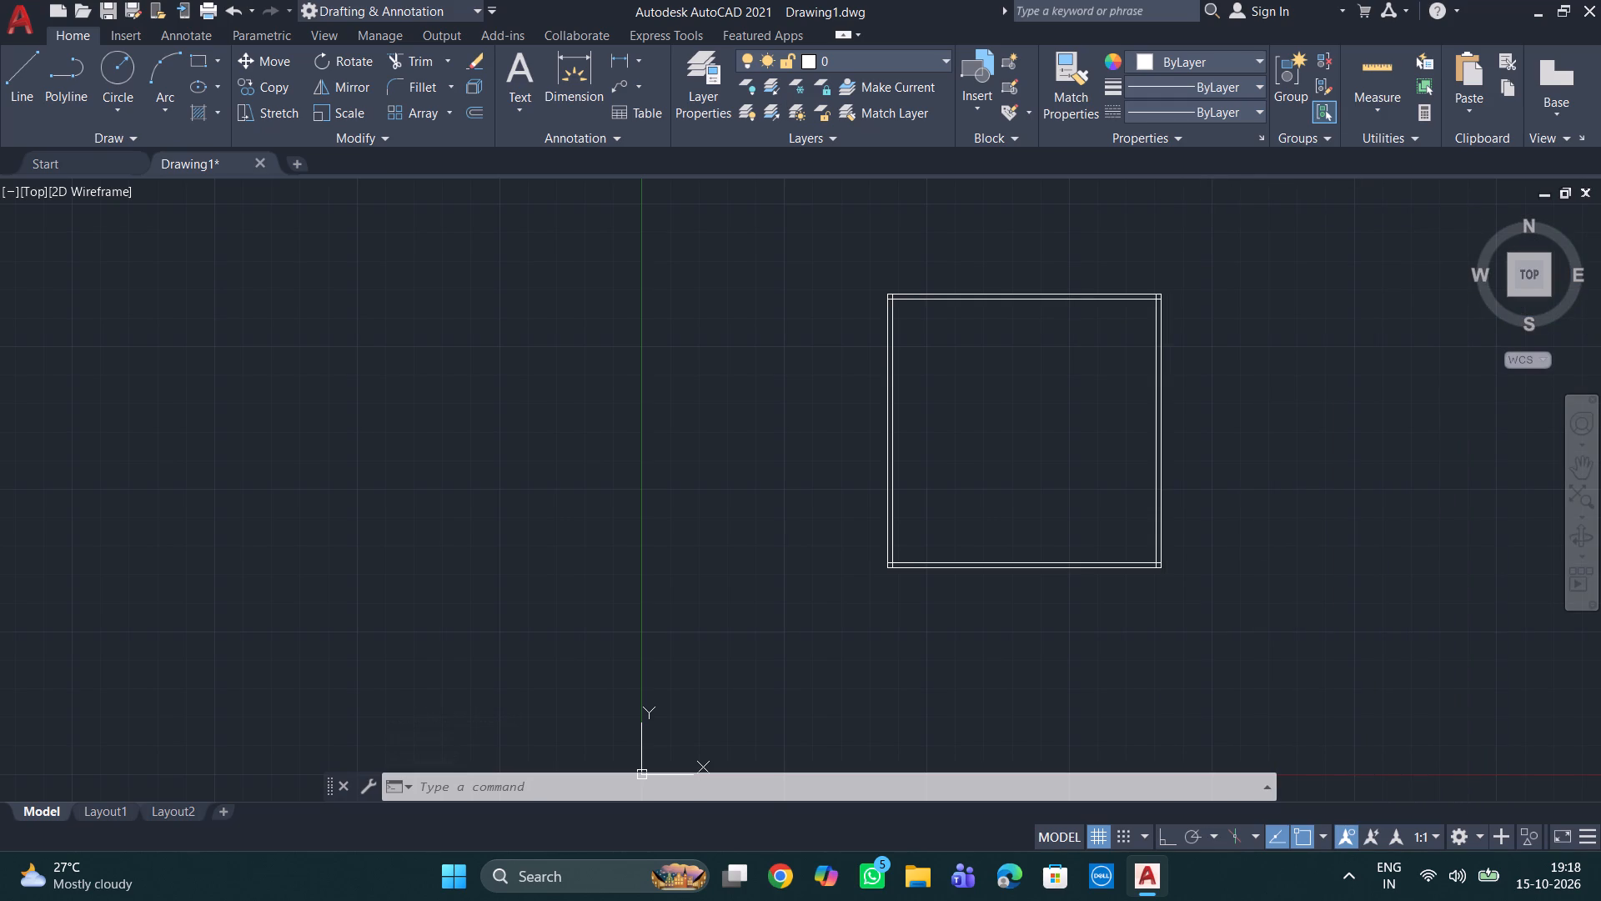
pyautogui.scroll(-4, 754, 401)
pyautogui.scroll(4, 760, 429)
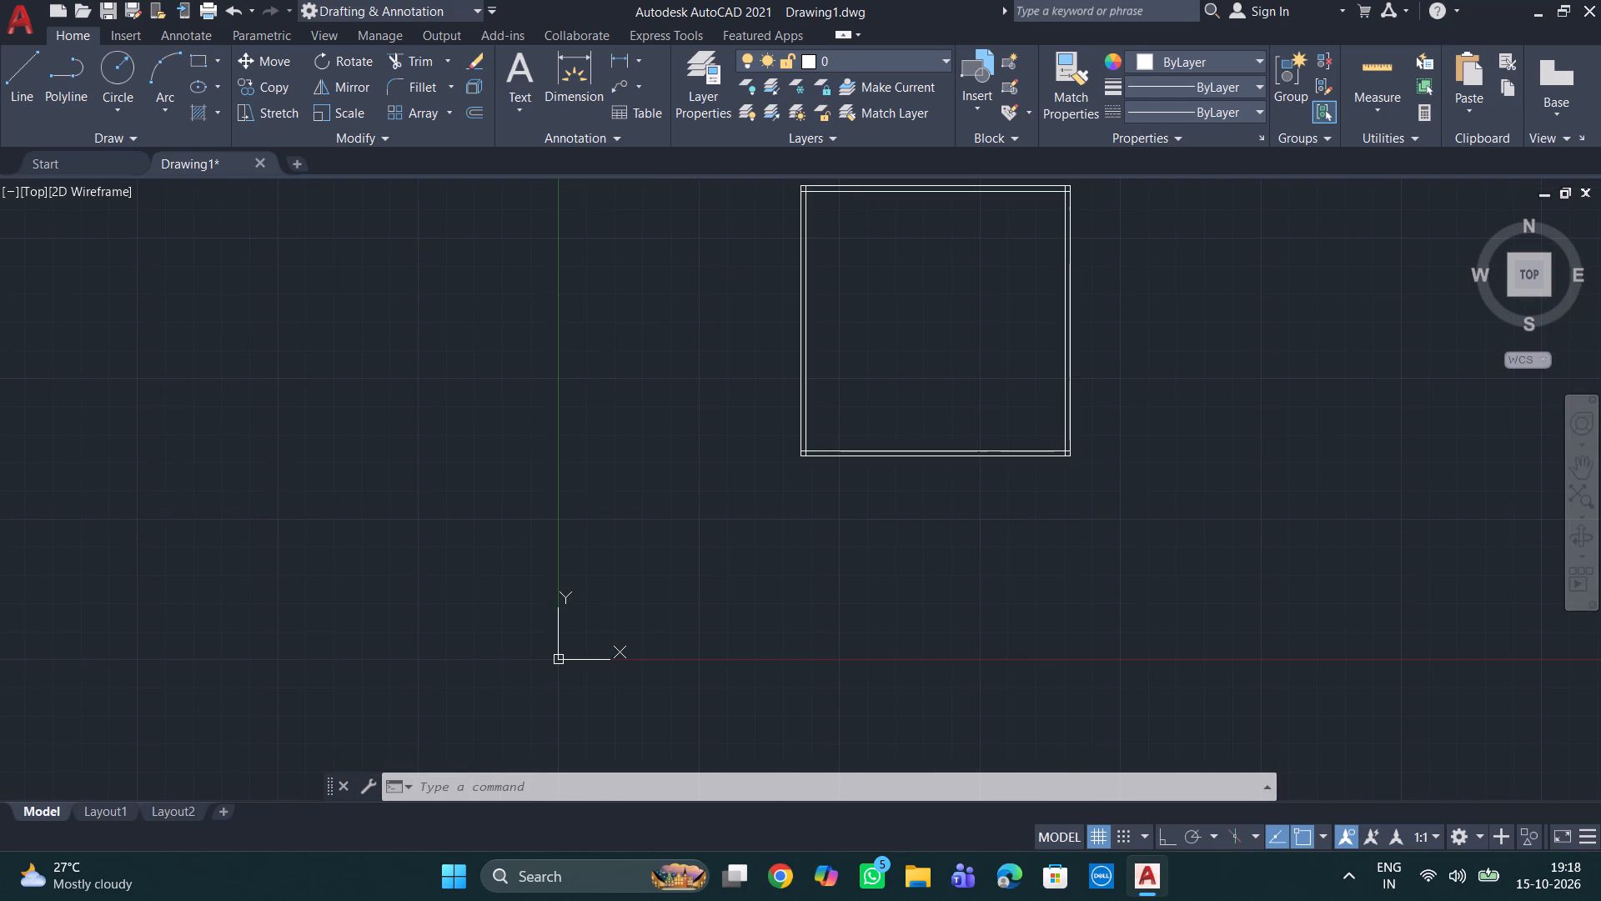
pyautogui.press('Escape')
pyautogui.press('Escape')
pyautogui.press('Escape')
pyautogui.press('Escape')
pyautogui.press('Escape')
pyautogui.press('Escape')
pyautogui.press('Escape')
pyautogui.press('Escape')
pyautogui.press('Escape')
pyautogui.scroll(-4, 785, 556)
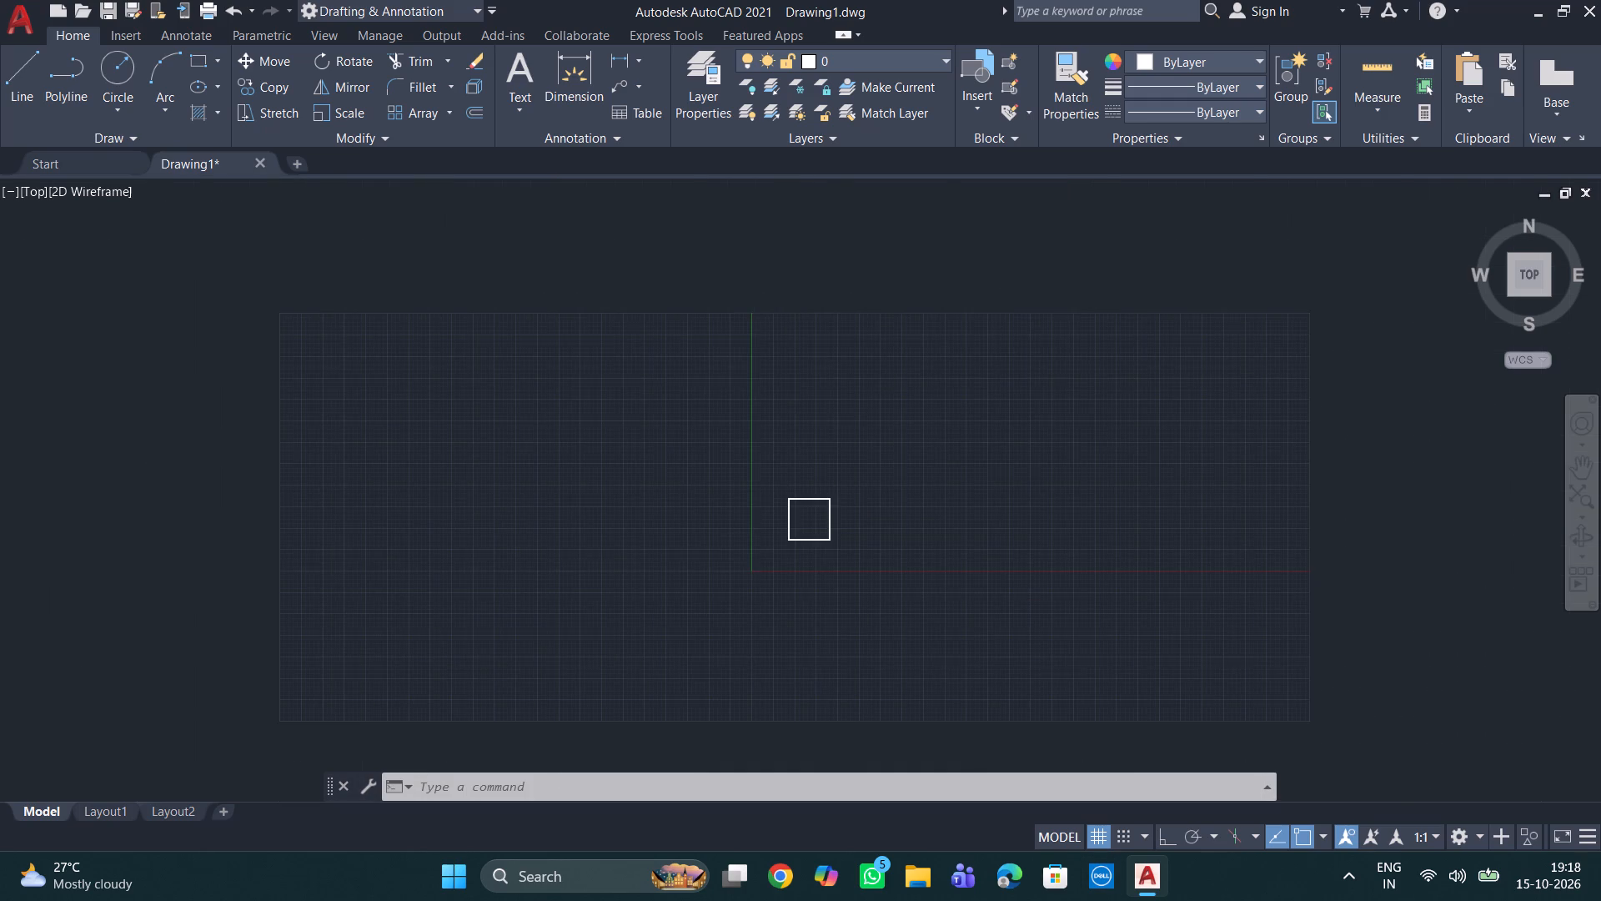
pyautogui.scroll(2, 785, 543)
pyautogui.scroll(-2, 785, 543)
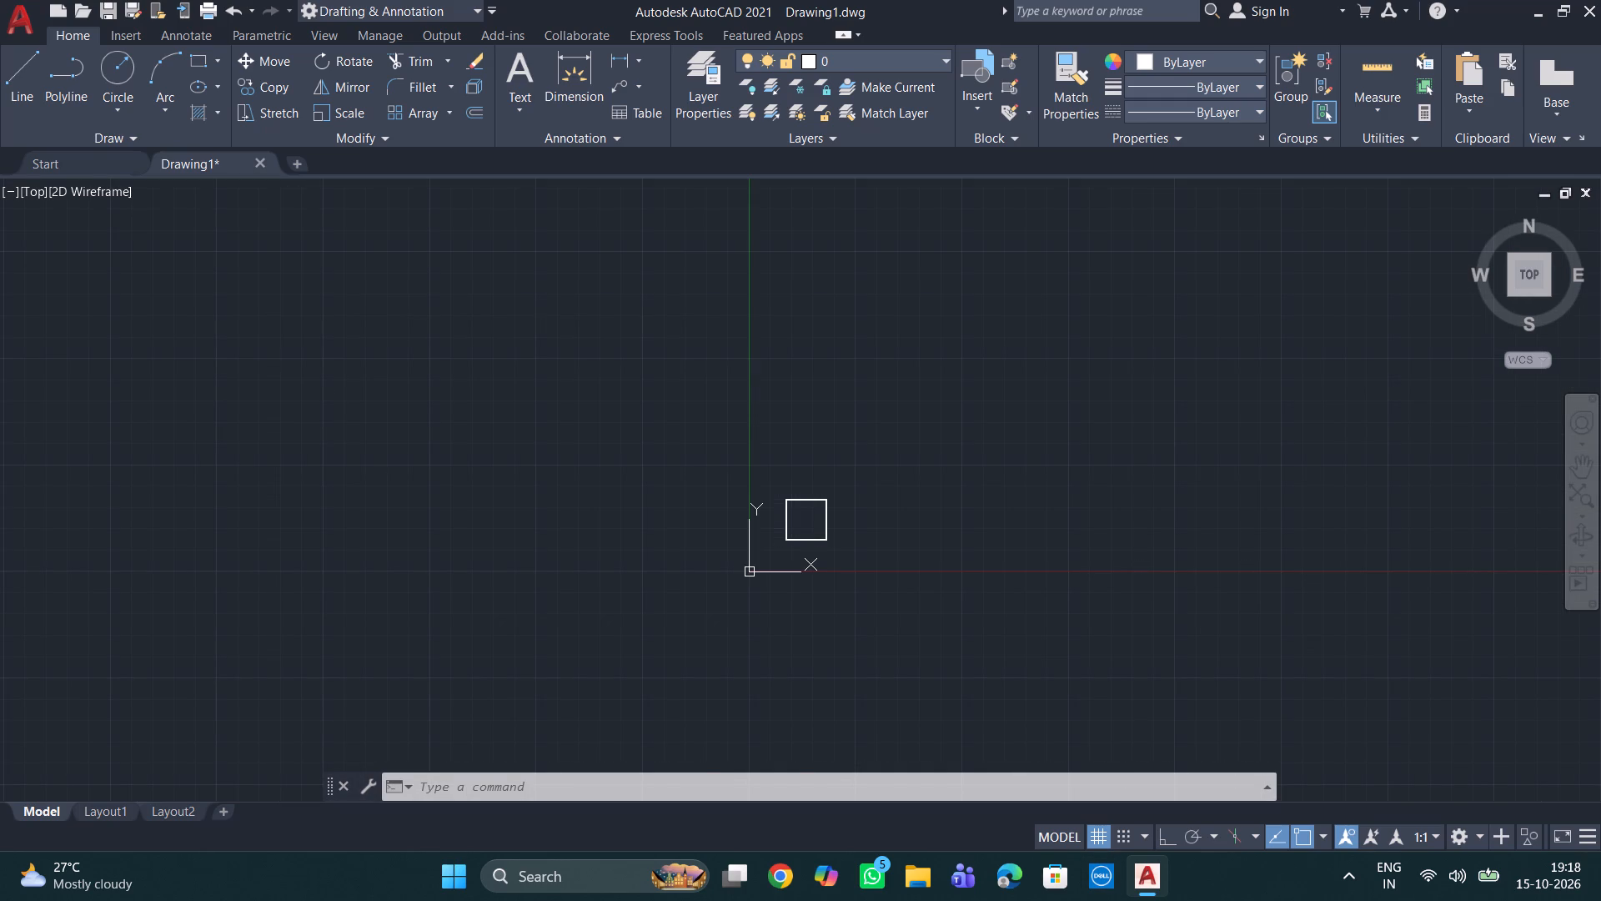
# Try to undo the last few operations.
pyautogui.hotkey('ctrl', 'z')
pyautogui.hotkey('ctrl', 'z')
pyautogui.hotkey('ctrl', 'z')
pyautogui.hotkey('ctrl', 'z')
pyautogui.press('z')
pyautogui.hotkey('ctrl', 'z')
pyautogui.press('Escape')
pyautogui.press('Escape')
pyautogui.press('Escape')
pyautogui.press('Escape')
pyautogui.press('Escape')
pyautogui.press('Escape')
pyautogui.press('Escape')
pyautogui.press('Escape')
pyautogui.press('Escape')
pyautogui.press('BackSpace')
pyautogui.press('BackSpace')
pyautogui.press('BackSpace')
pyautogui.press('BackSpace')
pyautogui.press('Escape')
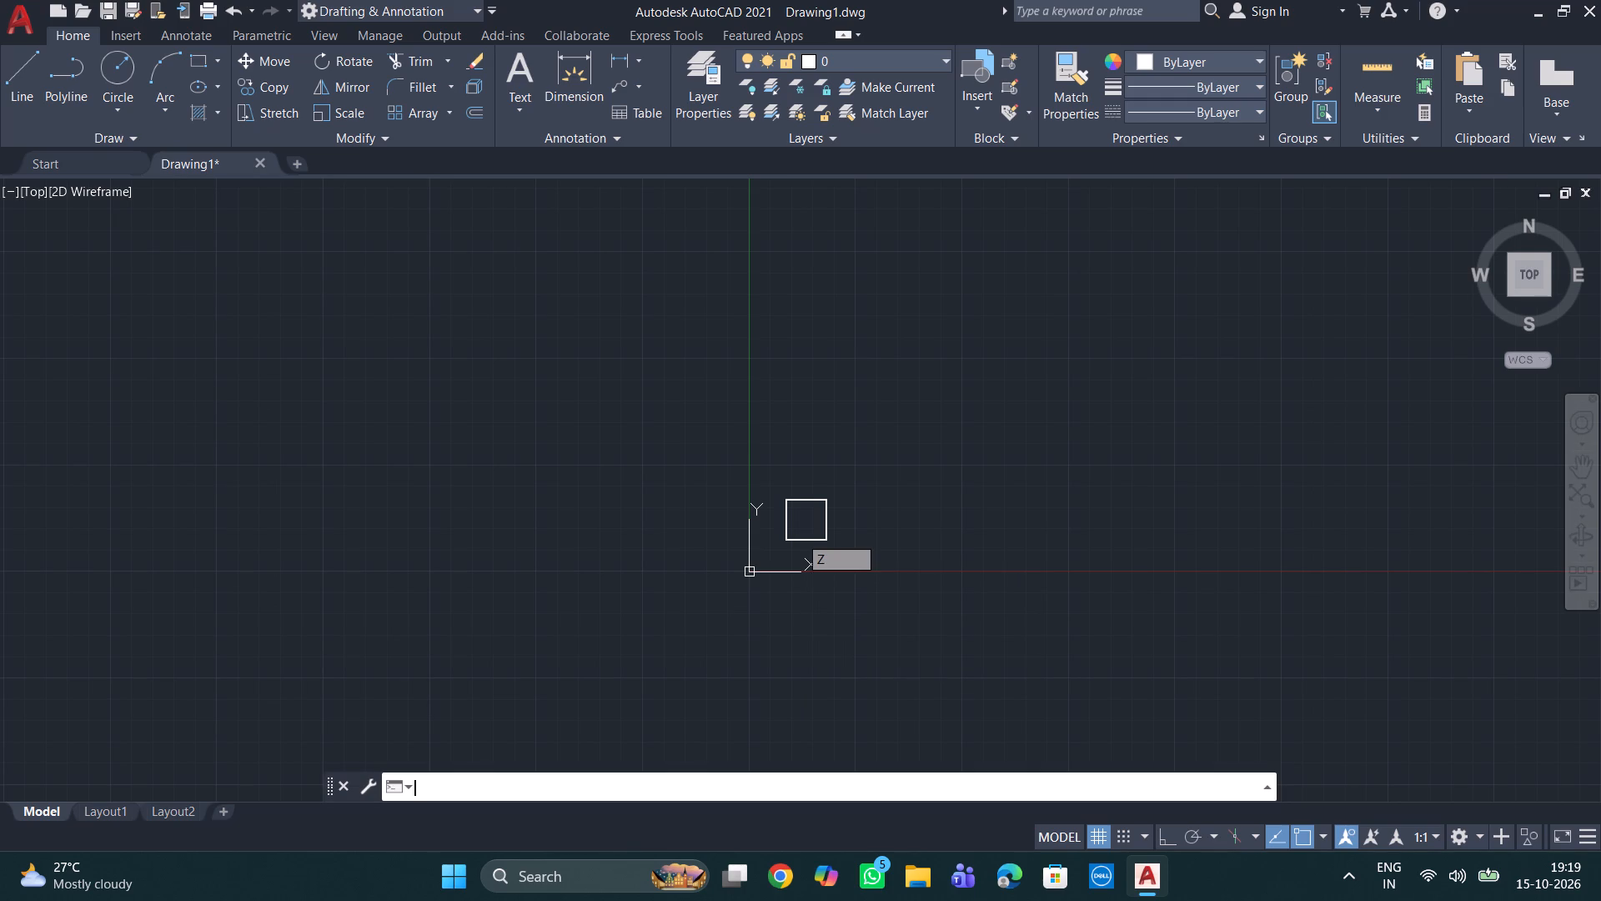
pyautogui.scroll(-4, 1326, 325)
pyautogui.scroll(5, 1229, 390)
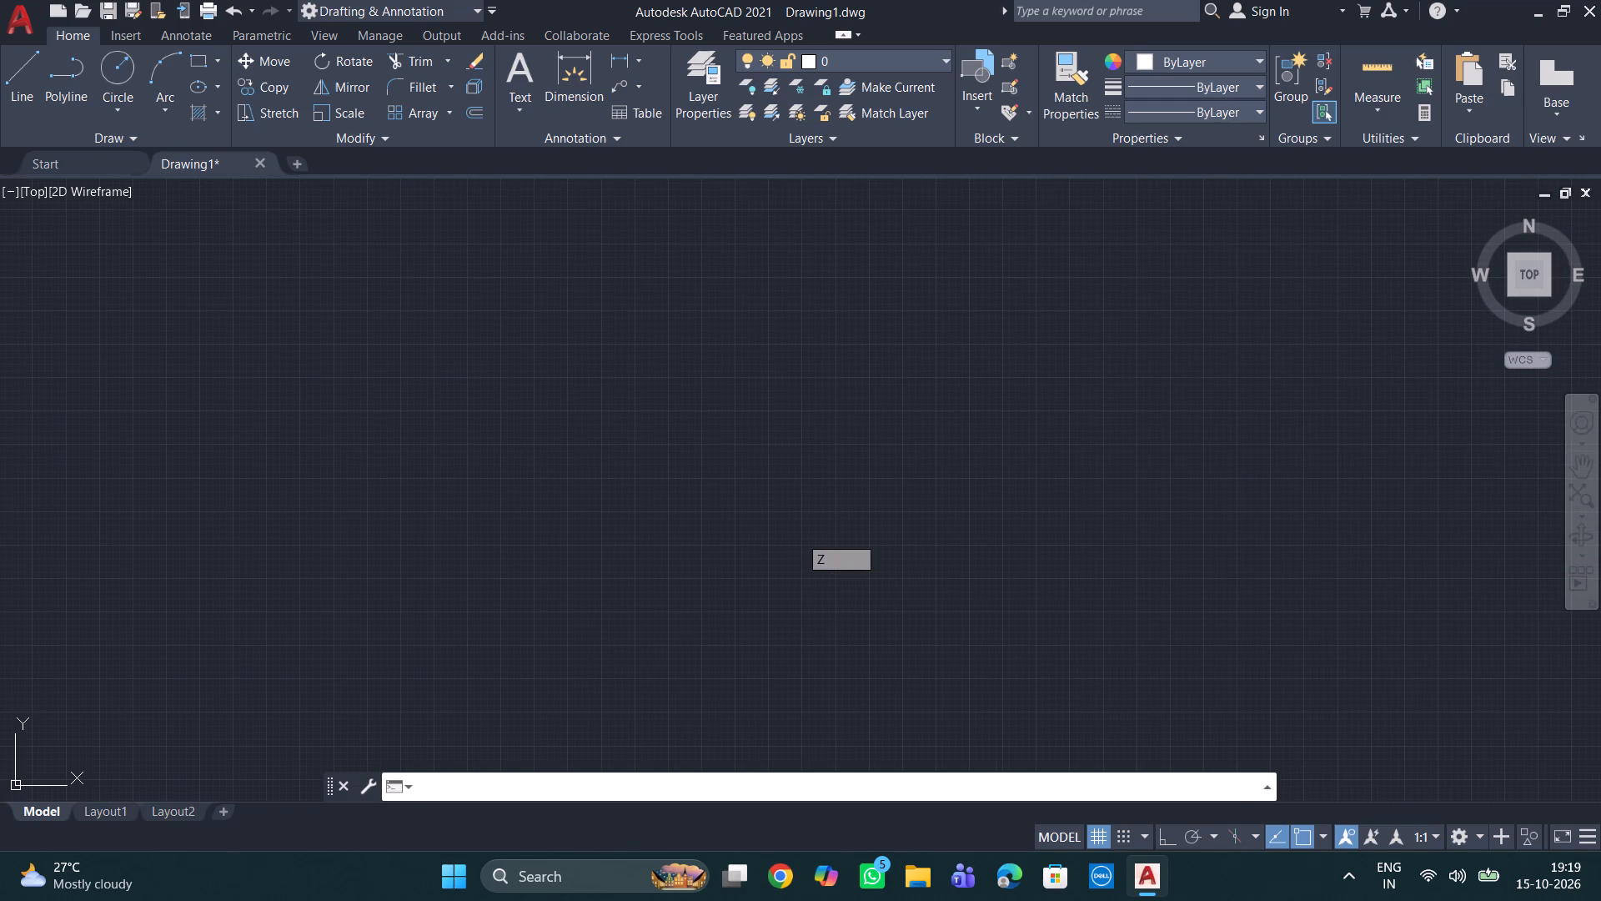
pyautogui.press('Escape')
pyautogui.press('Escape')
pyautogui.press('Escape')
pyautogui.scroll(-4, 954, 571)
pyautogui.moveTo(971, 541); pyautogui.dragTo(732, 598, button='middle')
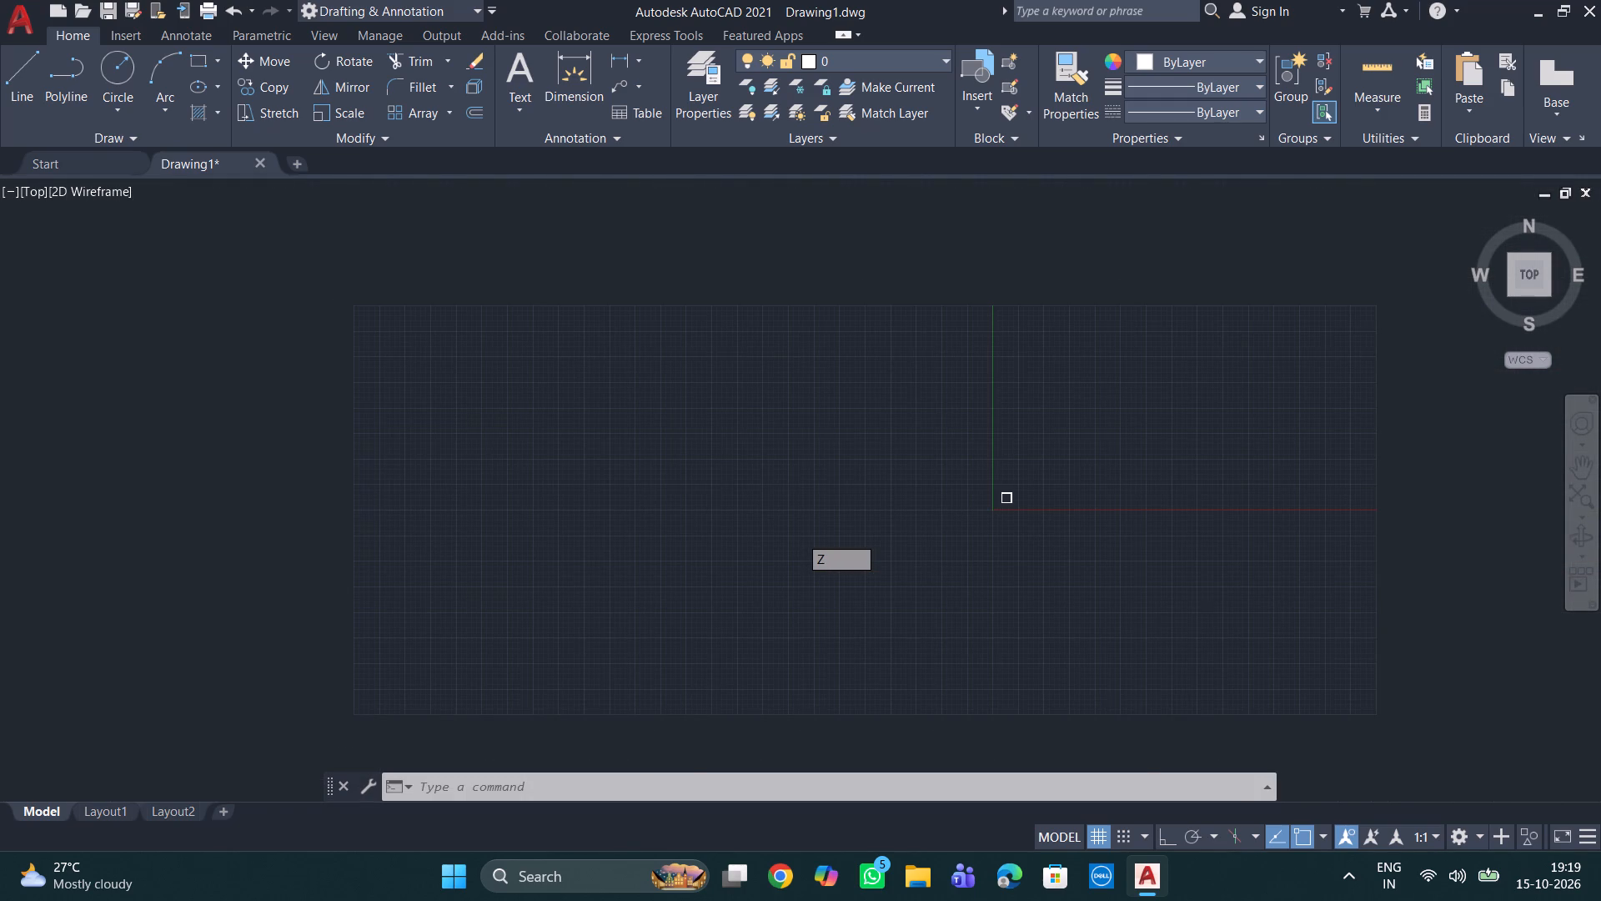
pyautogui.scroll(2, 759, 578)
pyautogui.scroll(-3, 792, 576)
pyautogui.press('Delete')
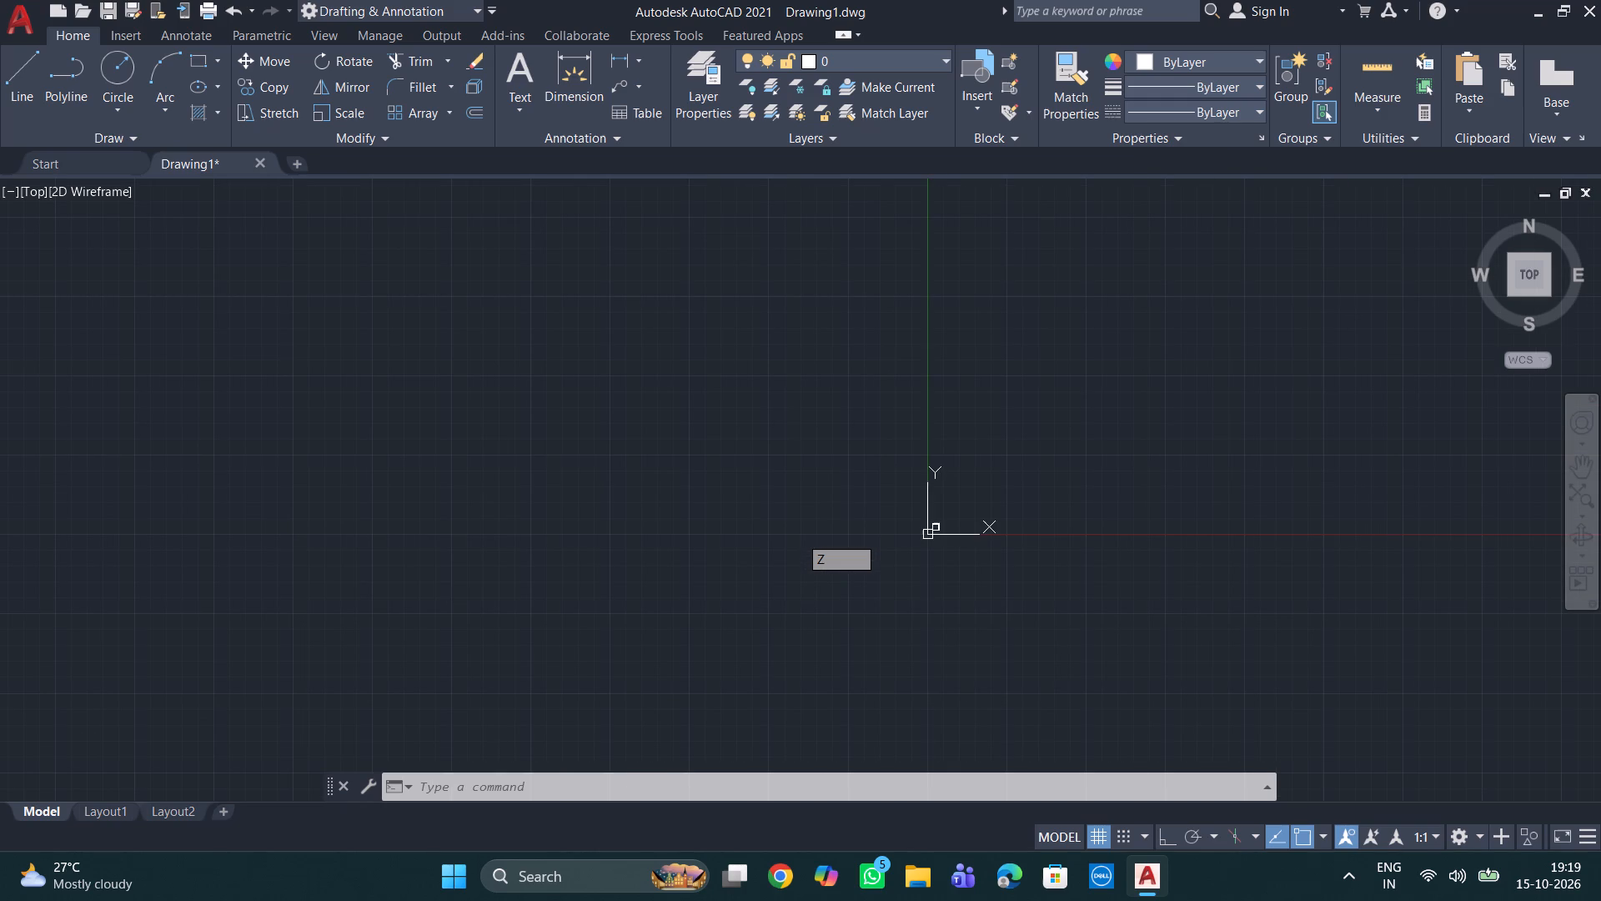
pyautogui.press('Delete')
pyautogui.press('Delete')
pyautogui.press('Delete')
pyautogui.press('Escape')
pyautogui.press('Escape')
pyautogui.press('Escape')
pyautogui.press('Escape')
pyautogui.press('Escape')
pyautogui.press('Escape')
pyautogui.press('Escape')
# Close AutoCAD and discard the changes to Drawing1.dwg.
pyautogui.click(1598, 8)
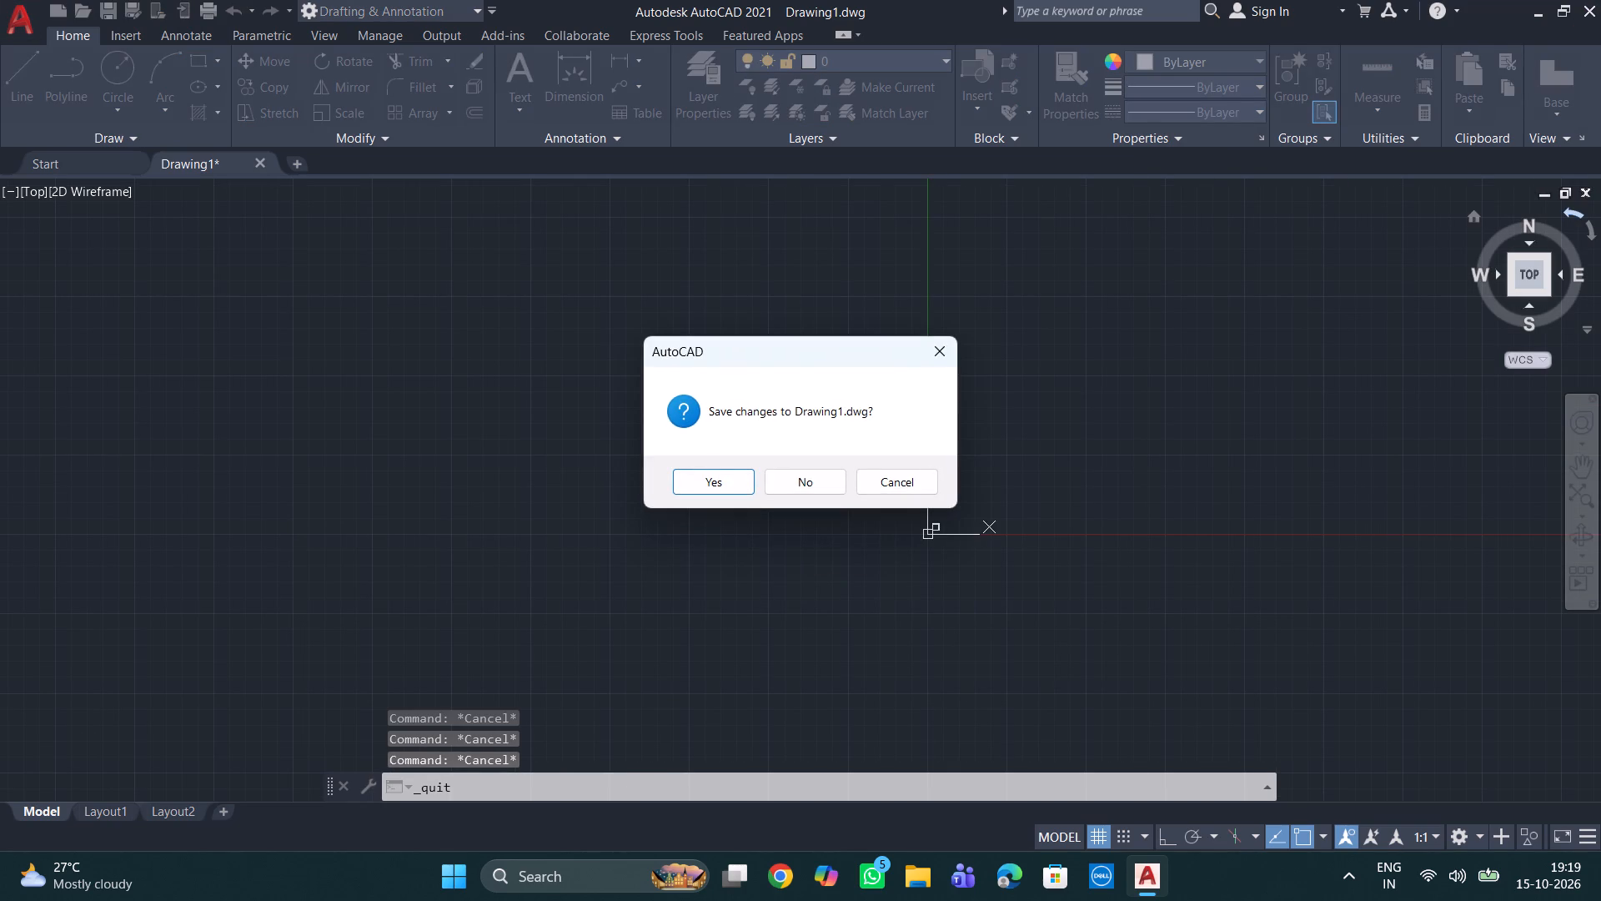
pyautogui.click(790, 482)
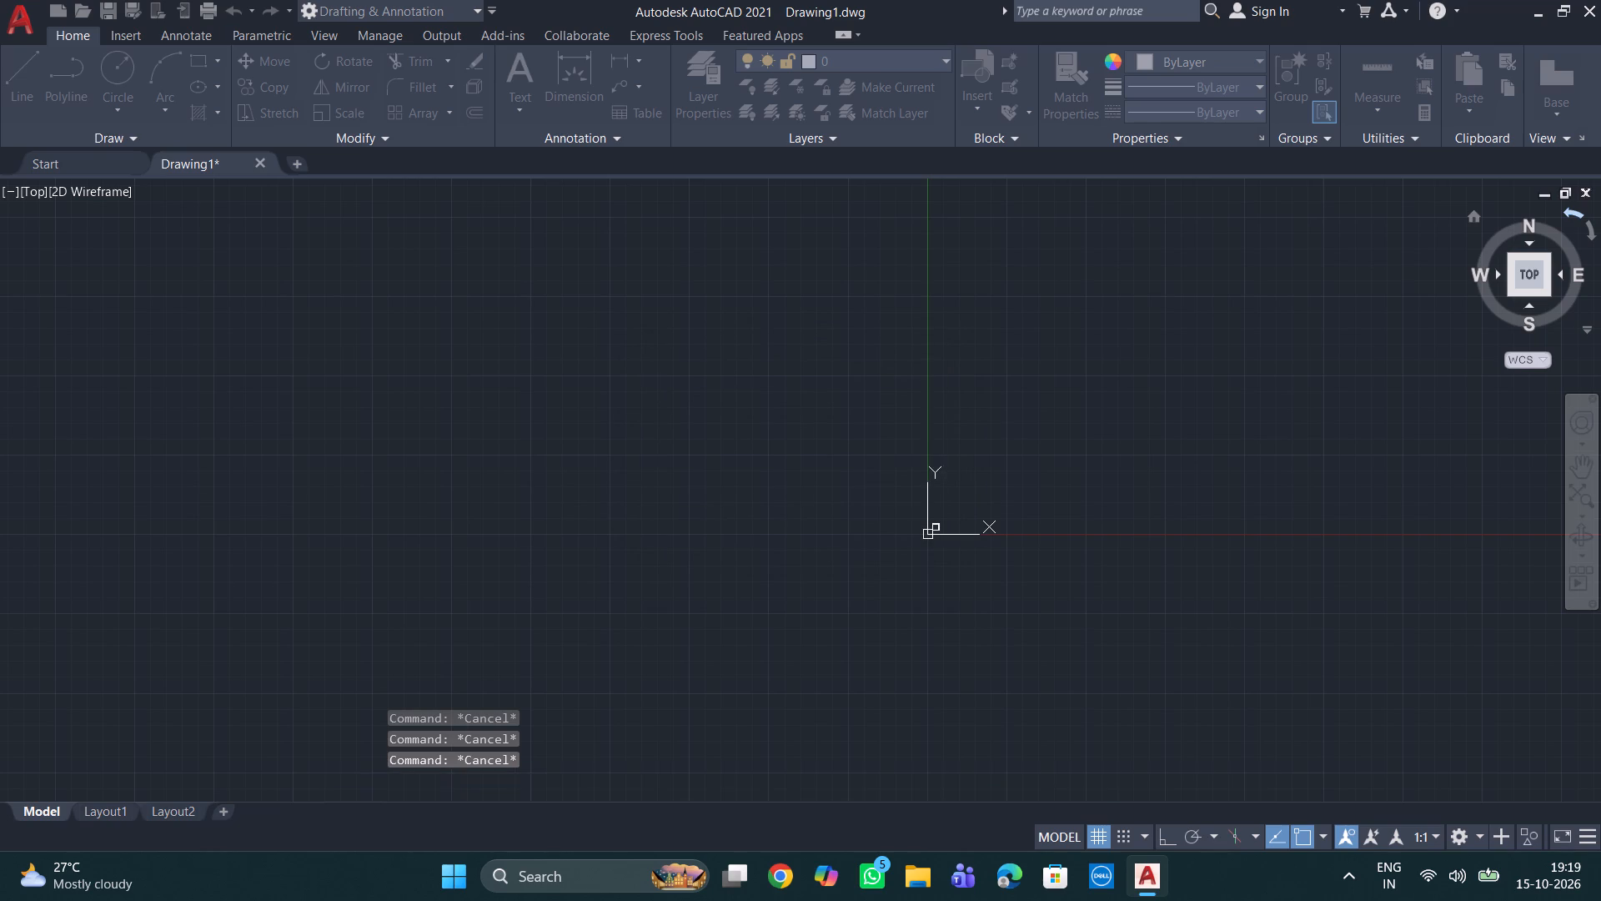
pyautogui.scroll(-3, 995, 474)
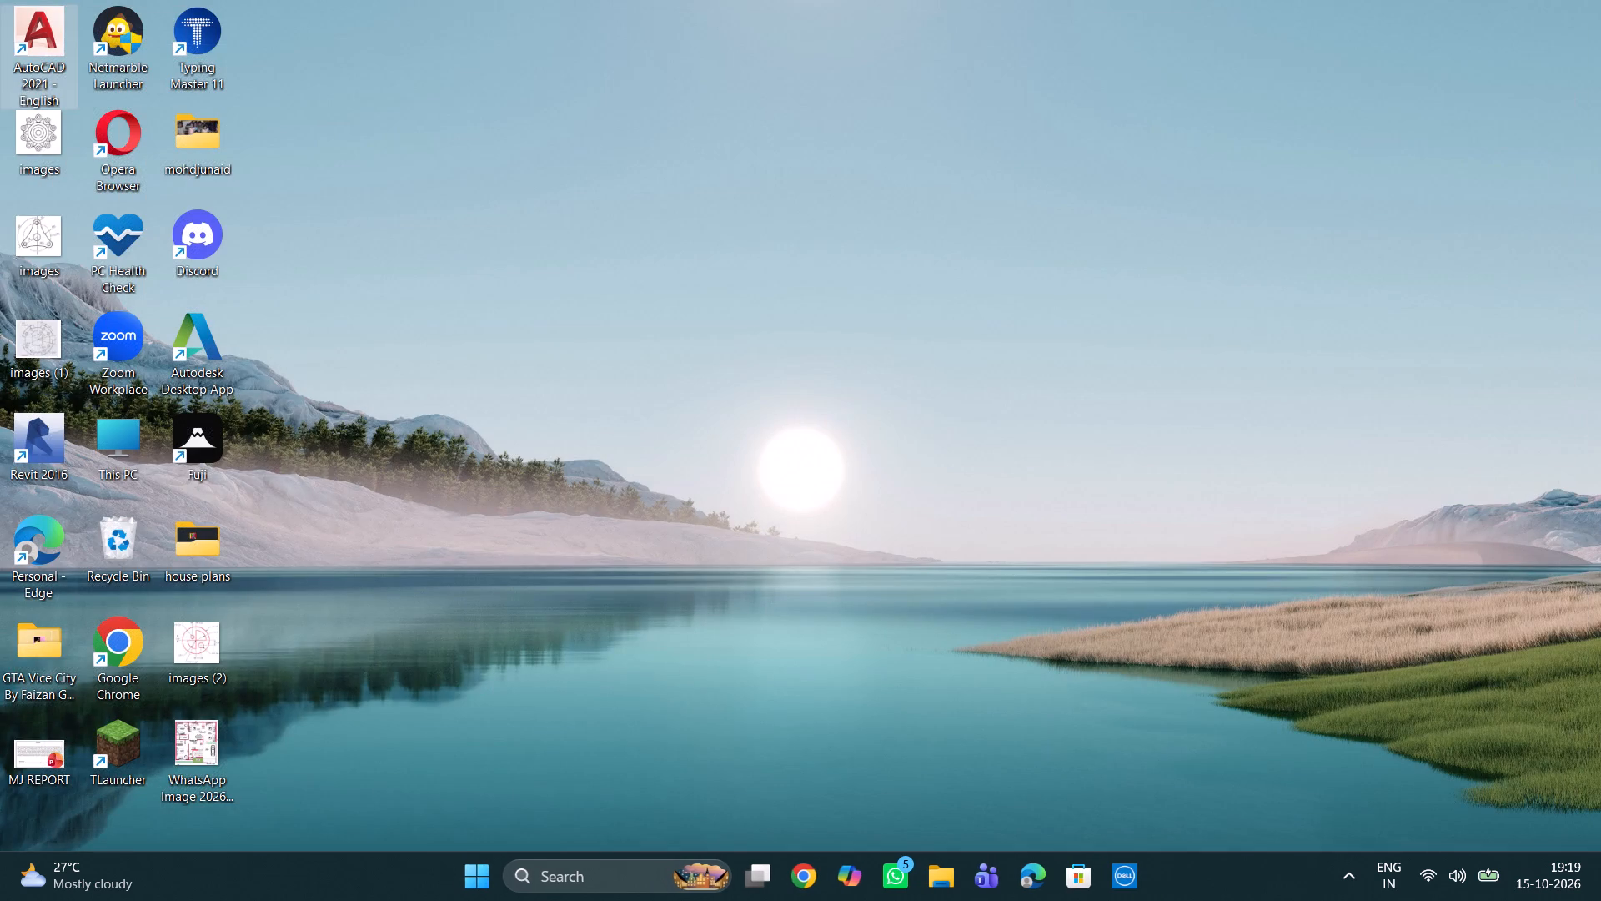
# Relaunch AutoCAD 2021 from the desktop and start a new blank drawing.
pyautogui.doubleClick(44, 31)
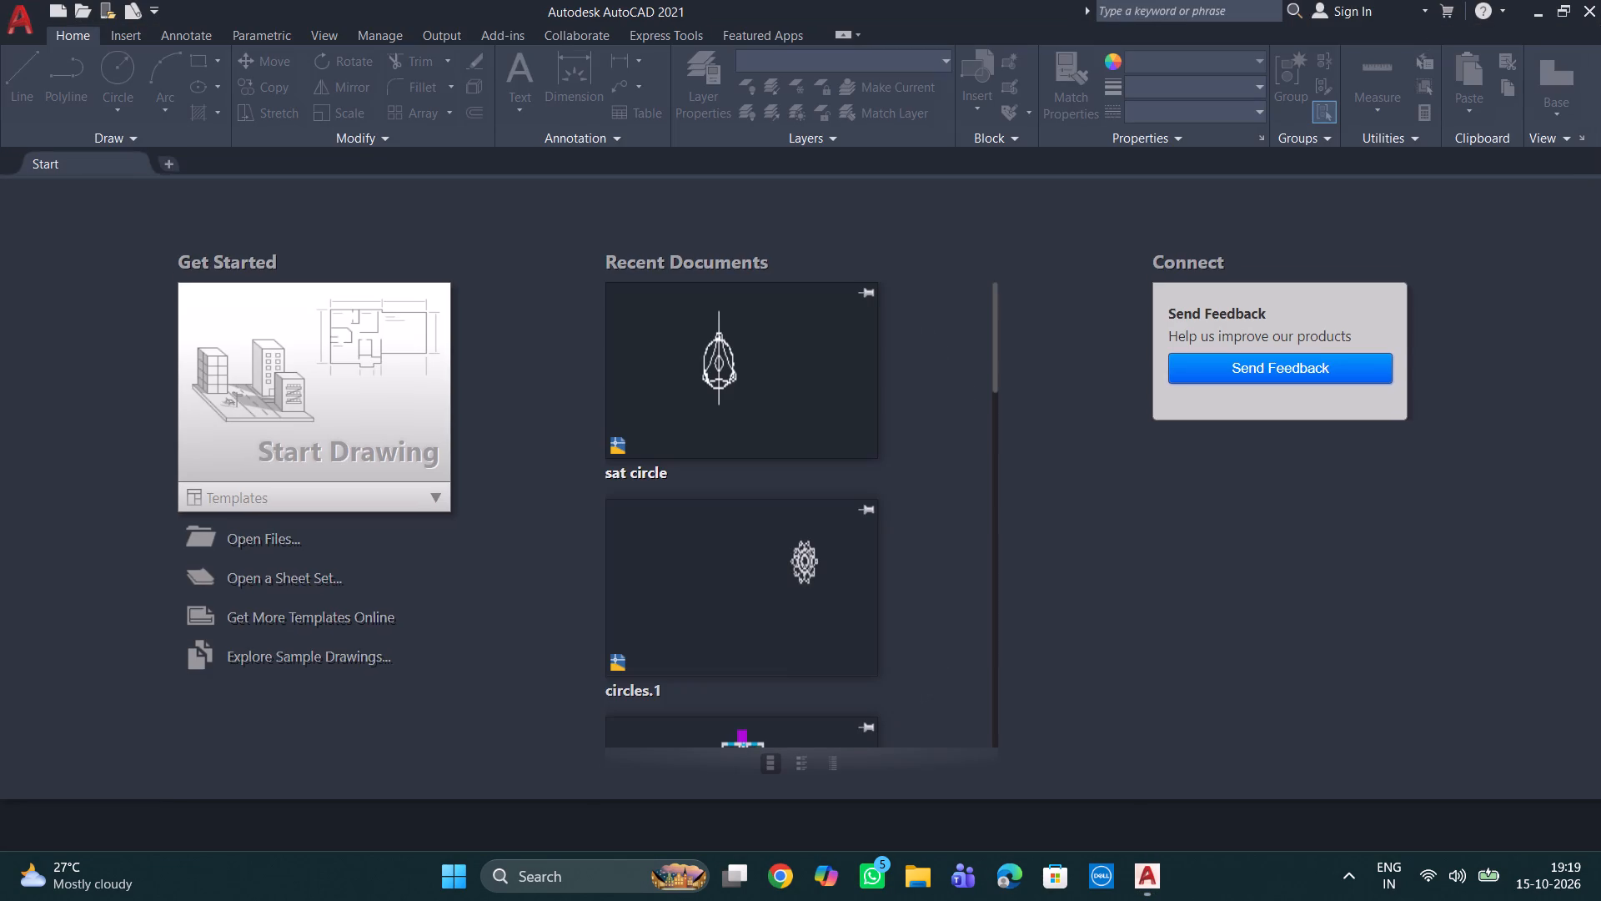
pyautogui.click(251, 365)
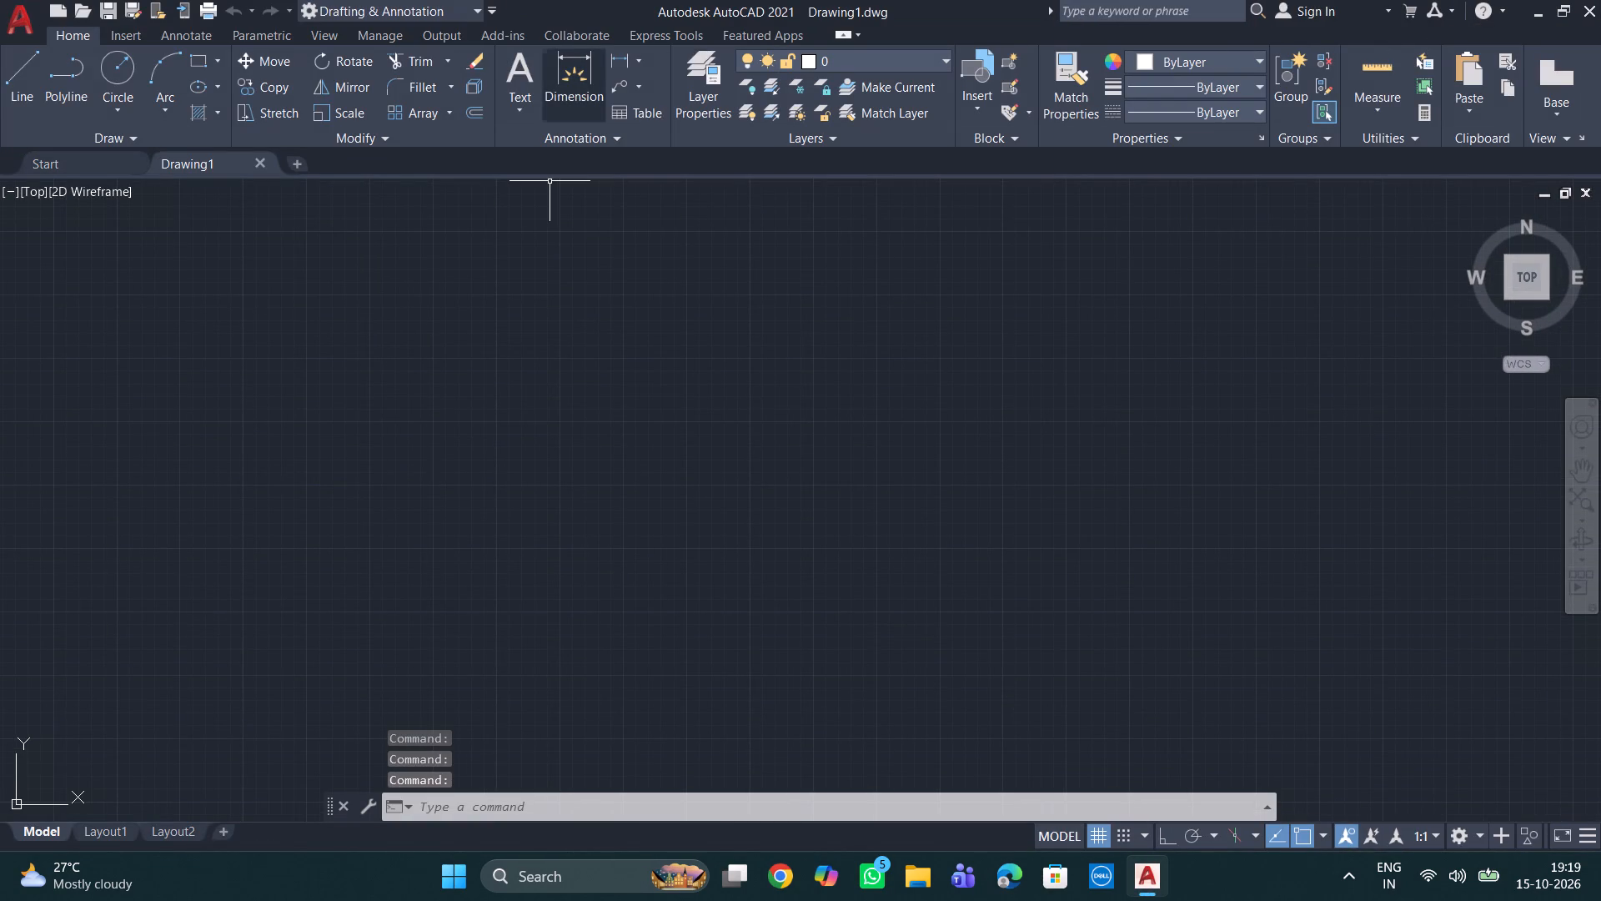
# Configure the drawing units to Engineering length with 0'-0.00" precision, 0.00 angle precision and Inches as insertion scale.
pyautogui.press('l')
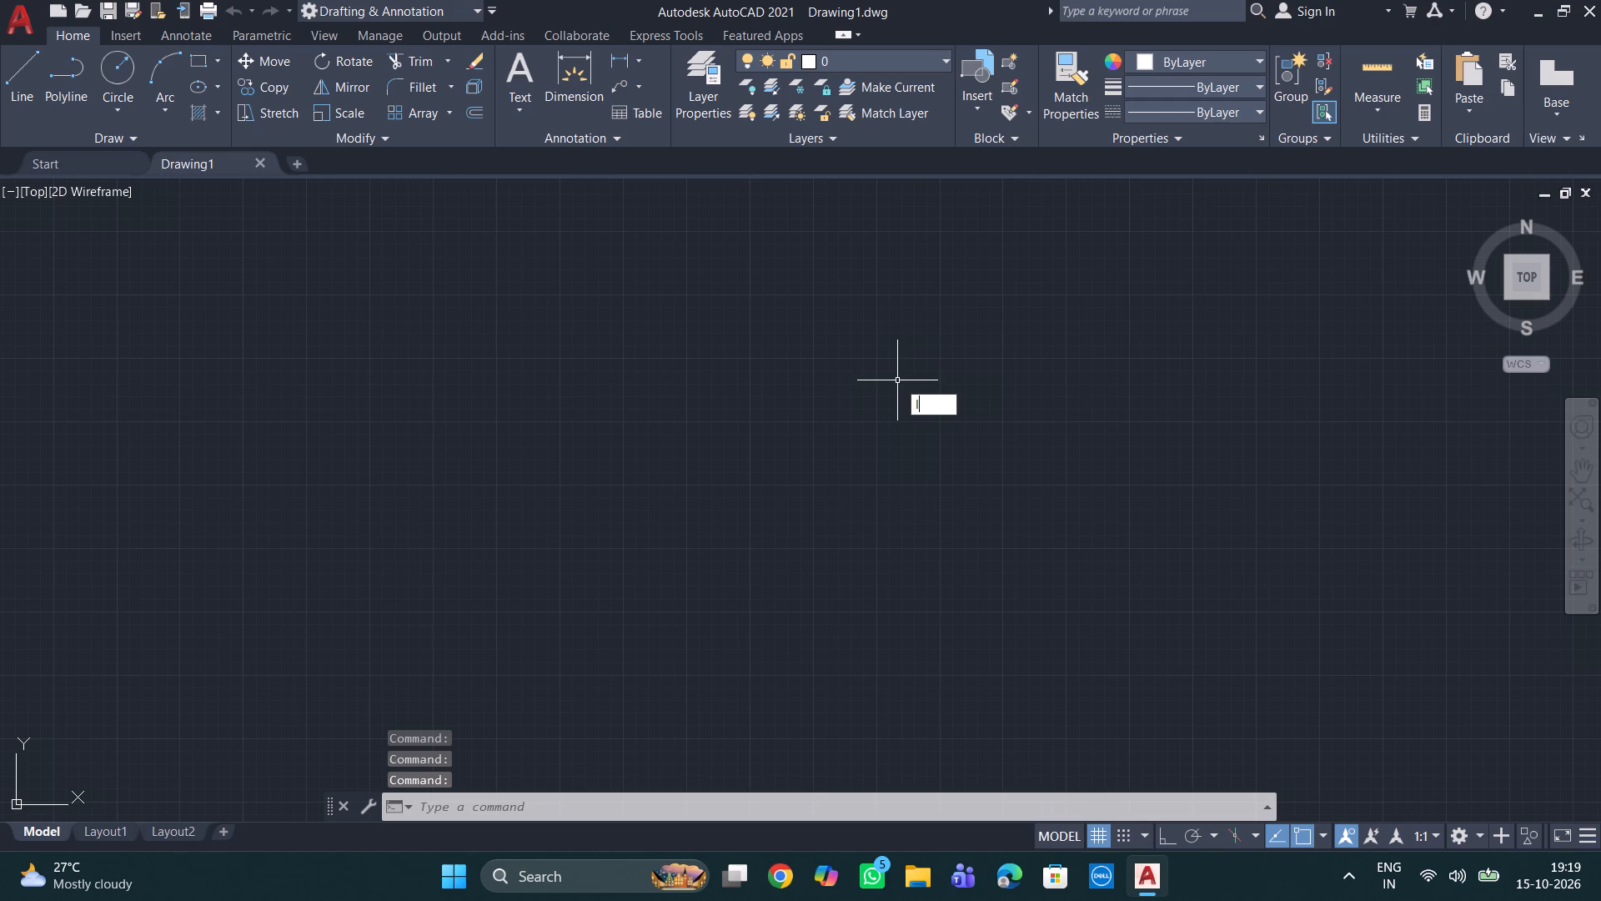
pyautogui.press('BackSpace')
pyautogui.write('un')
pyautogui.press('Return')
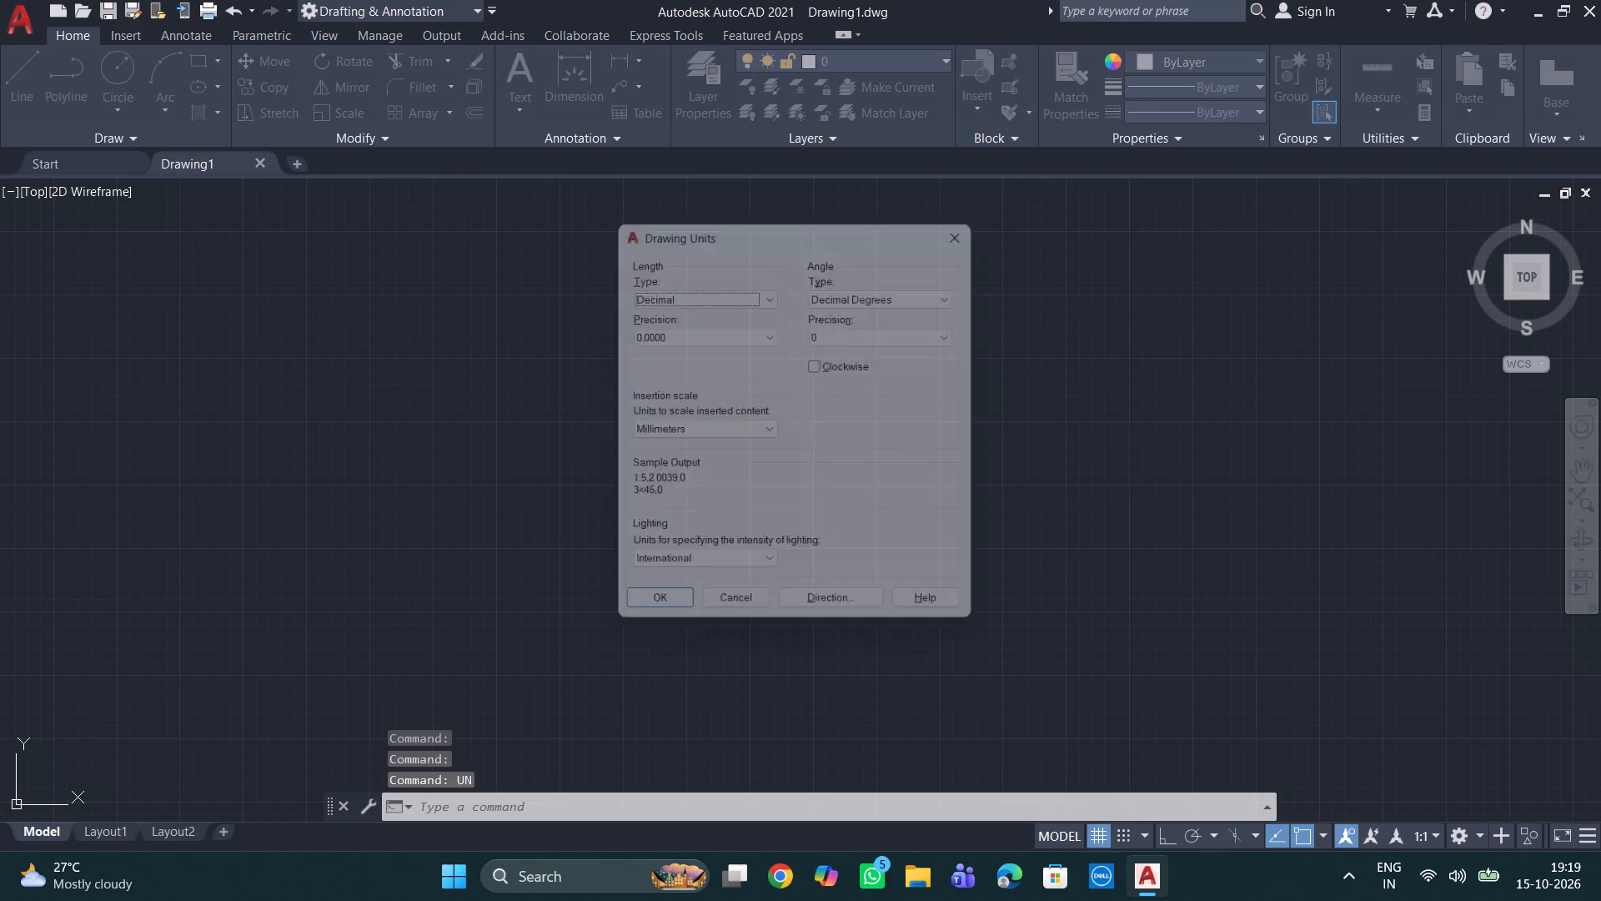
pyautogui.click(775, 291)
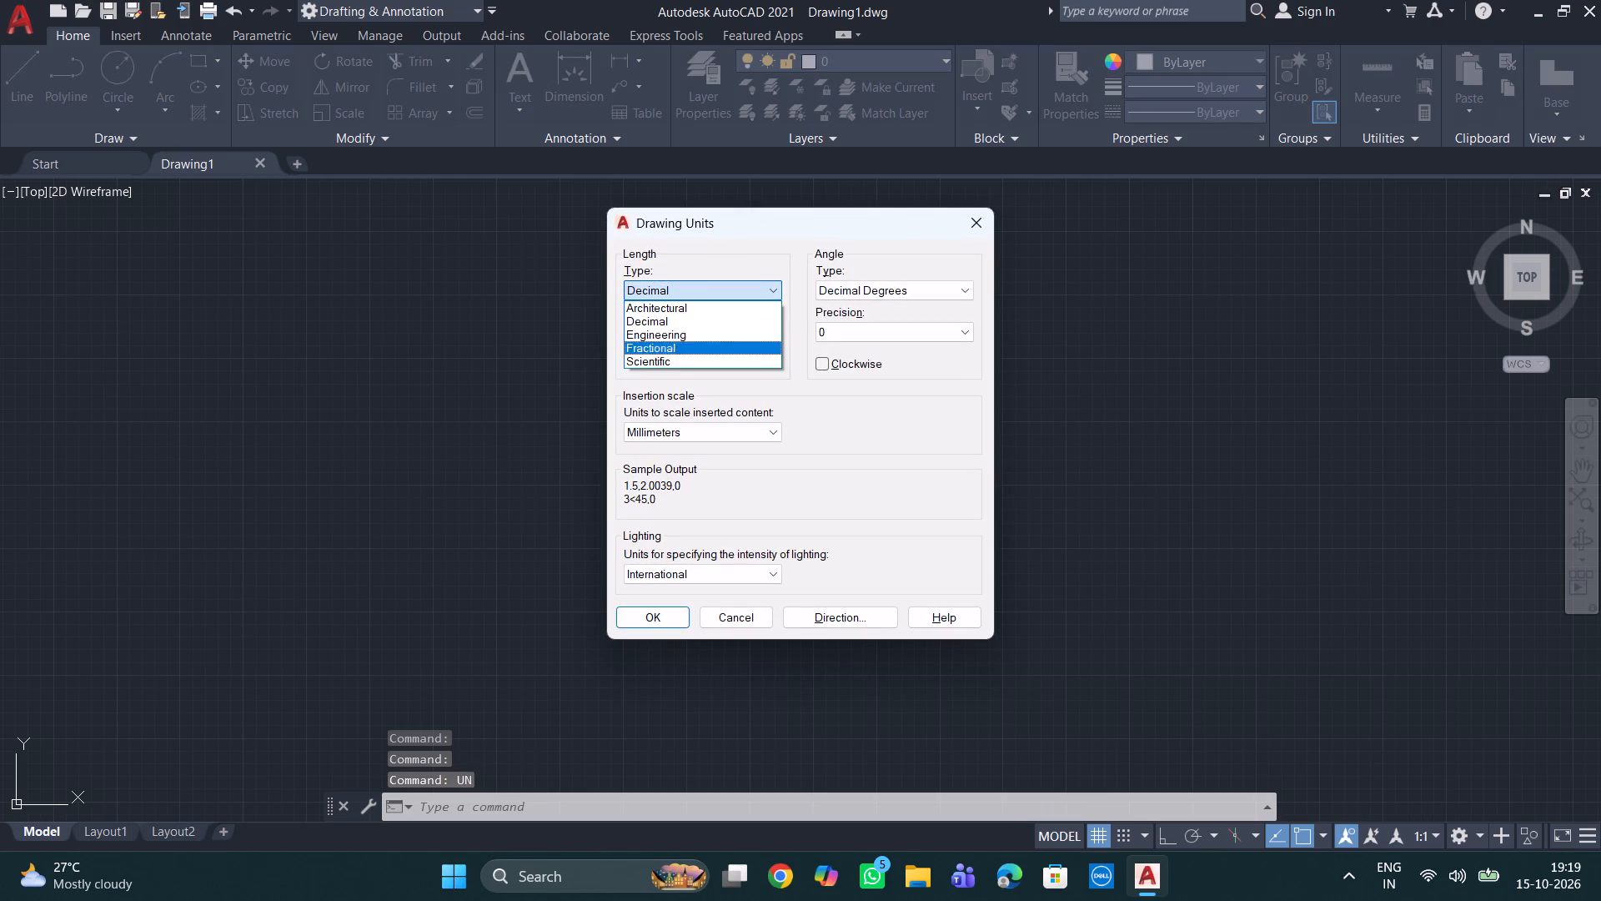
pyautogui.click(705, 334)
pyautogui.click(731, 324)
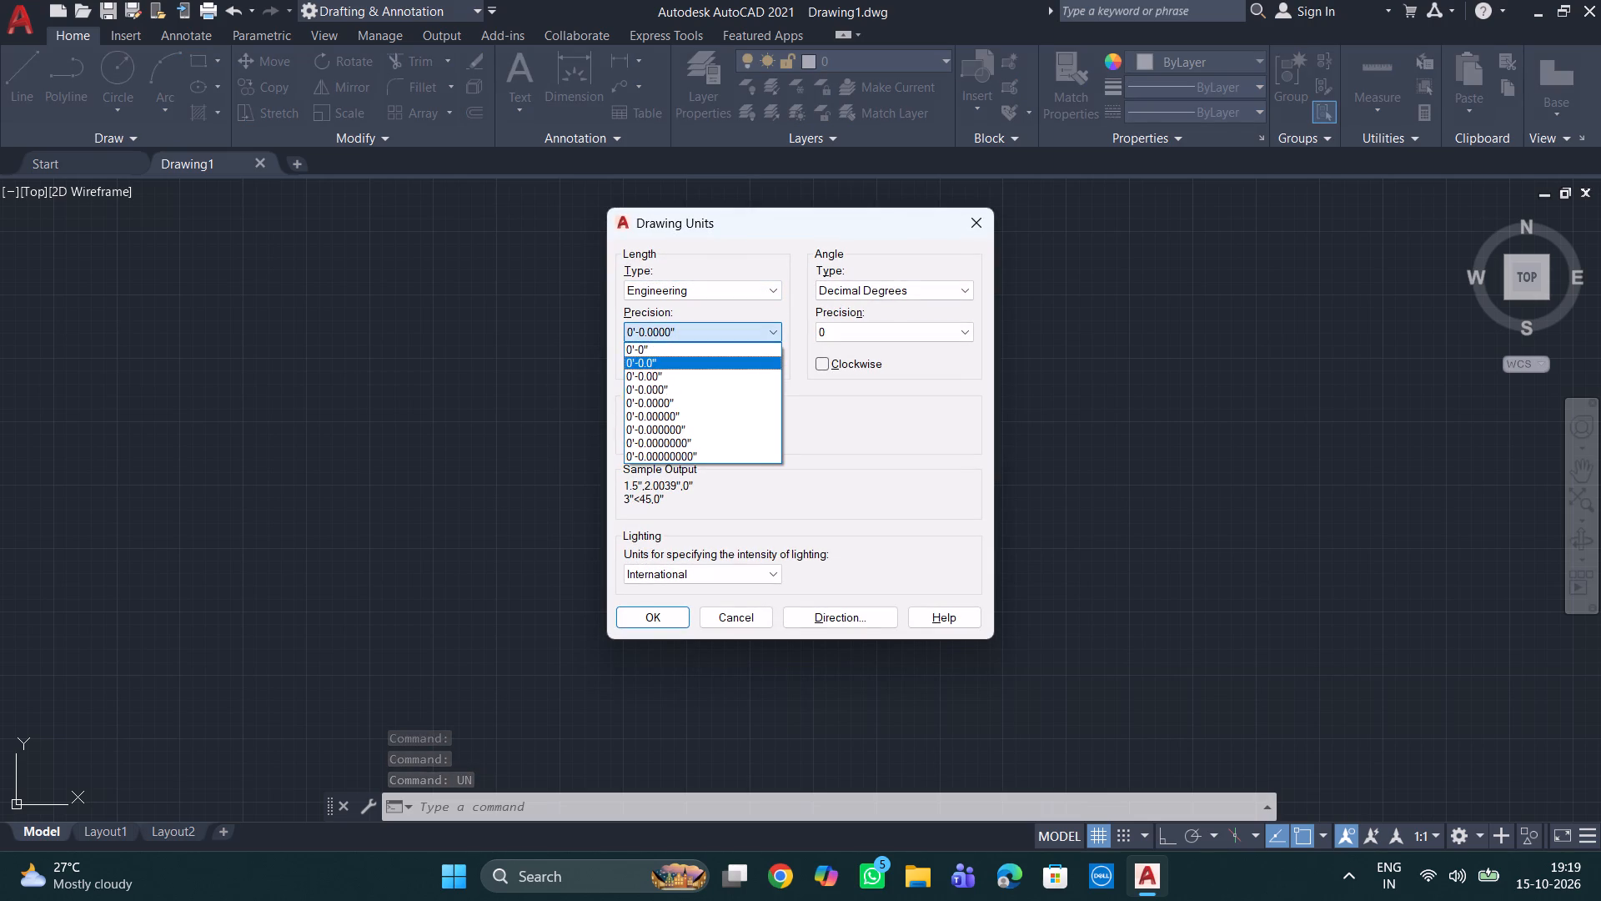
pyautogui.click(705, 376)
pyautogui.click(933, 331)
pyautogui.click(896, 374)
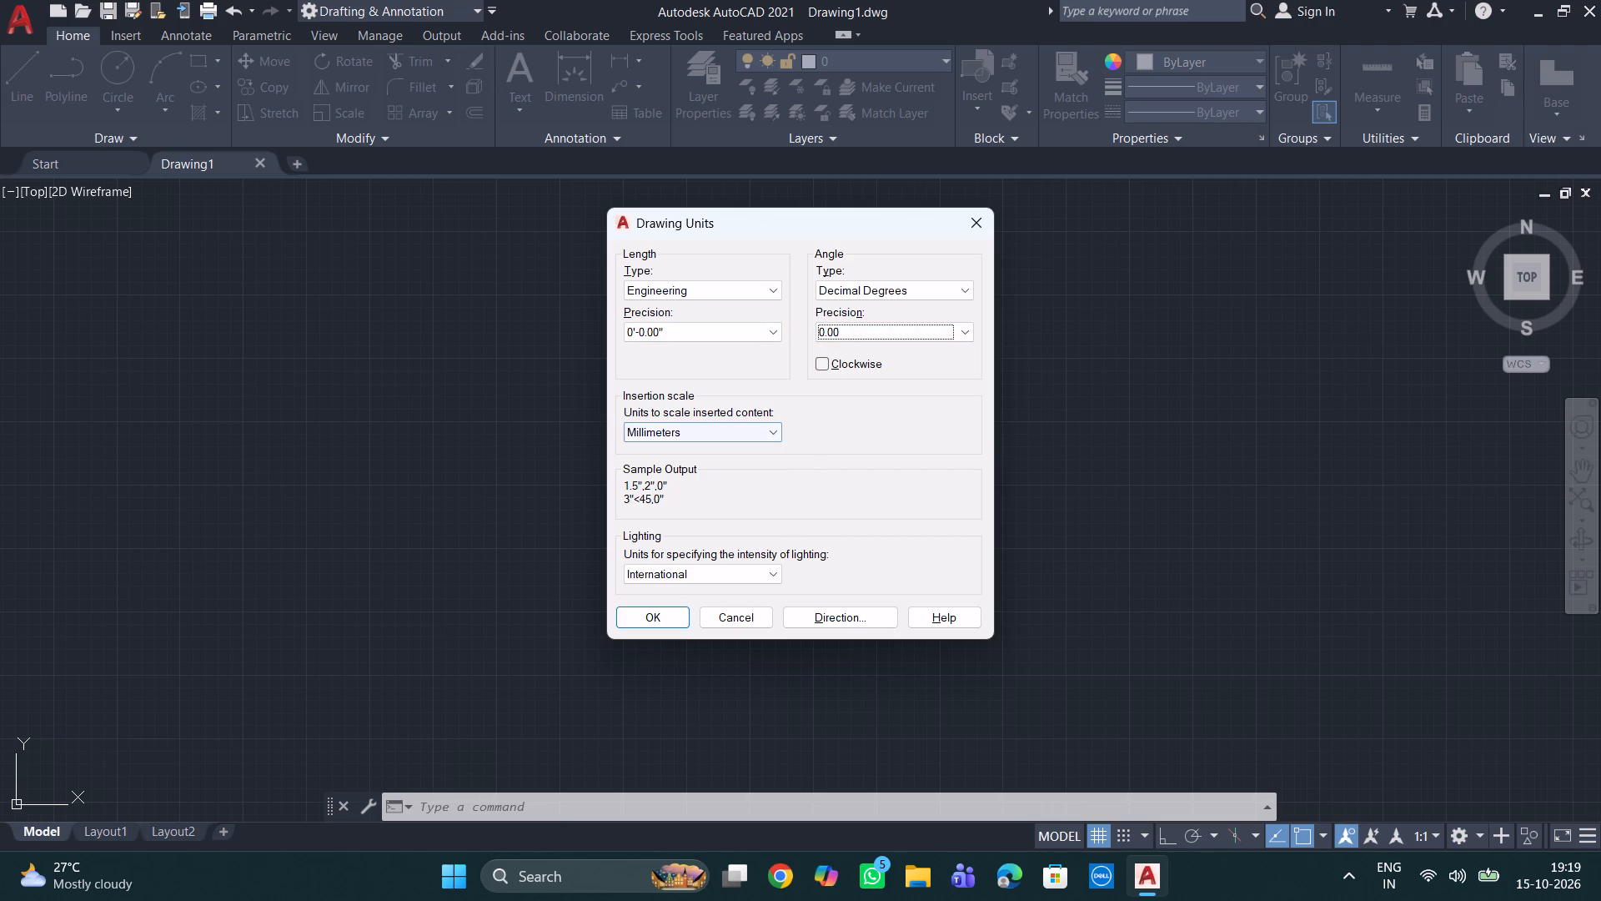
pyautogui.click(747, 429)
pyautogui.click(674, 467)
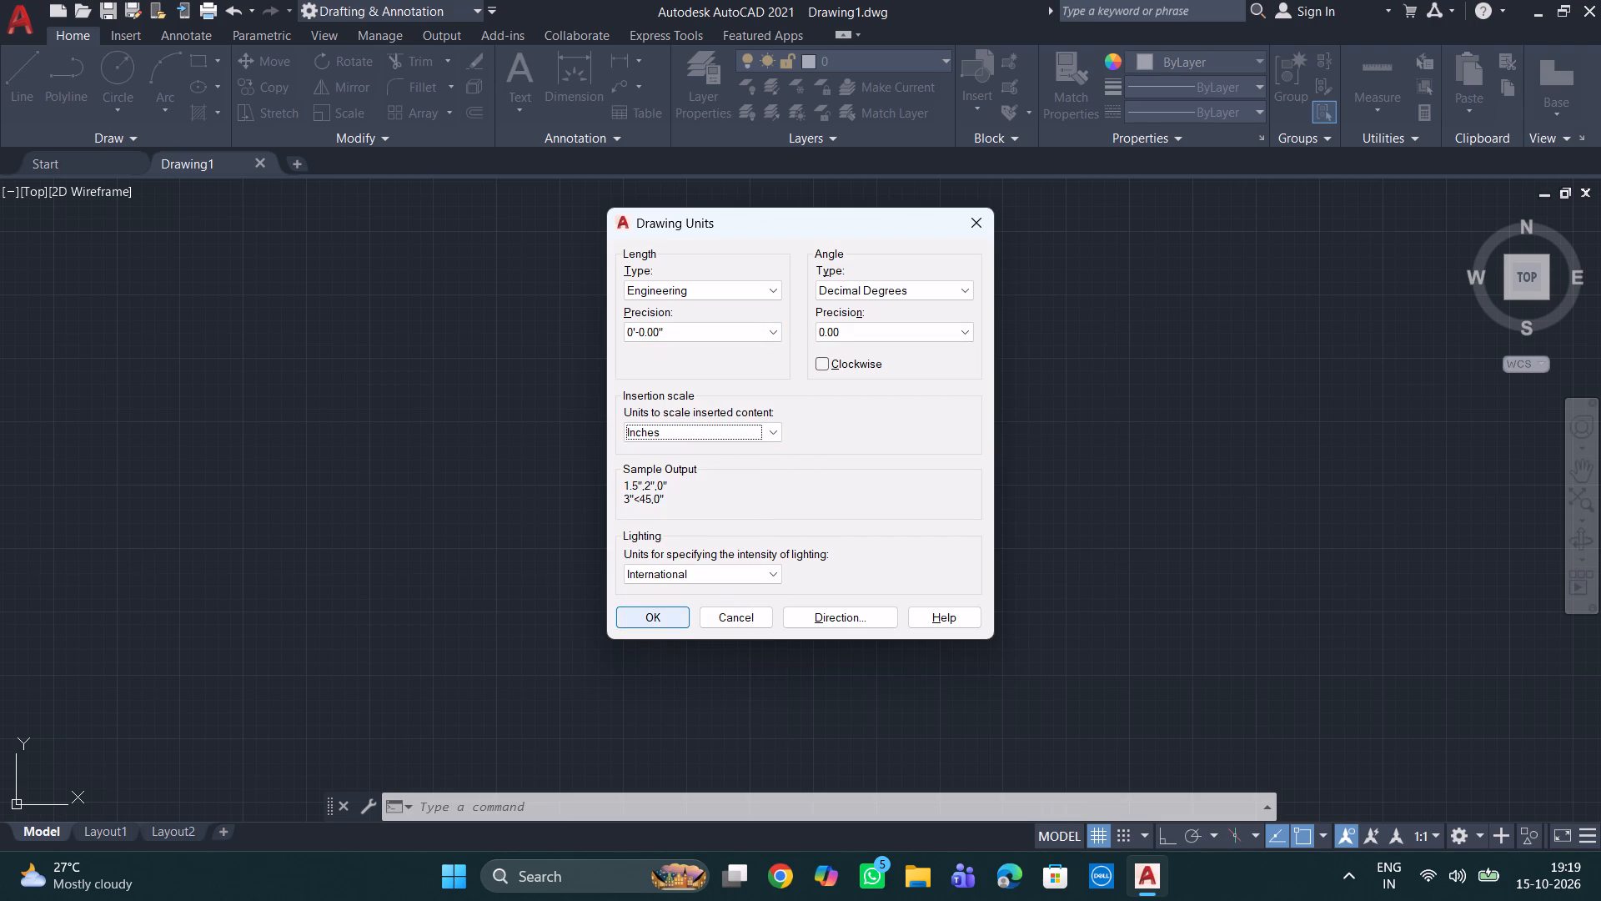
pyautogui.click(658, 622)
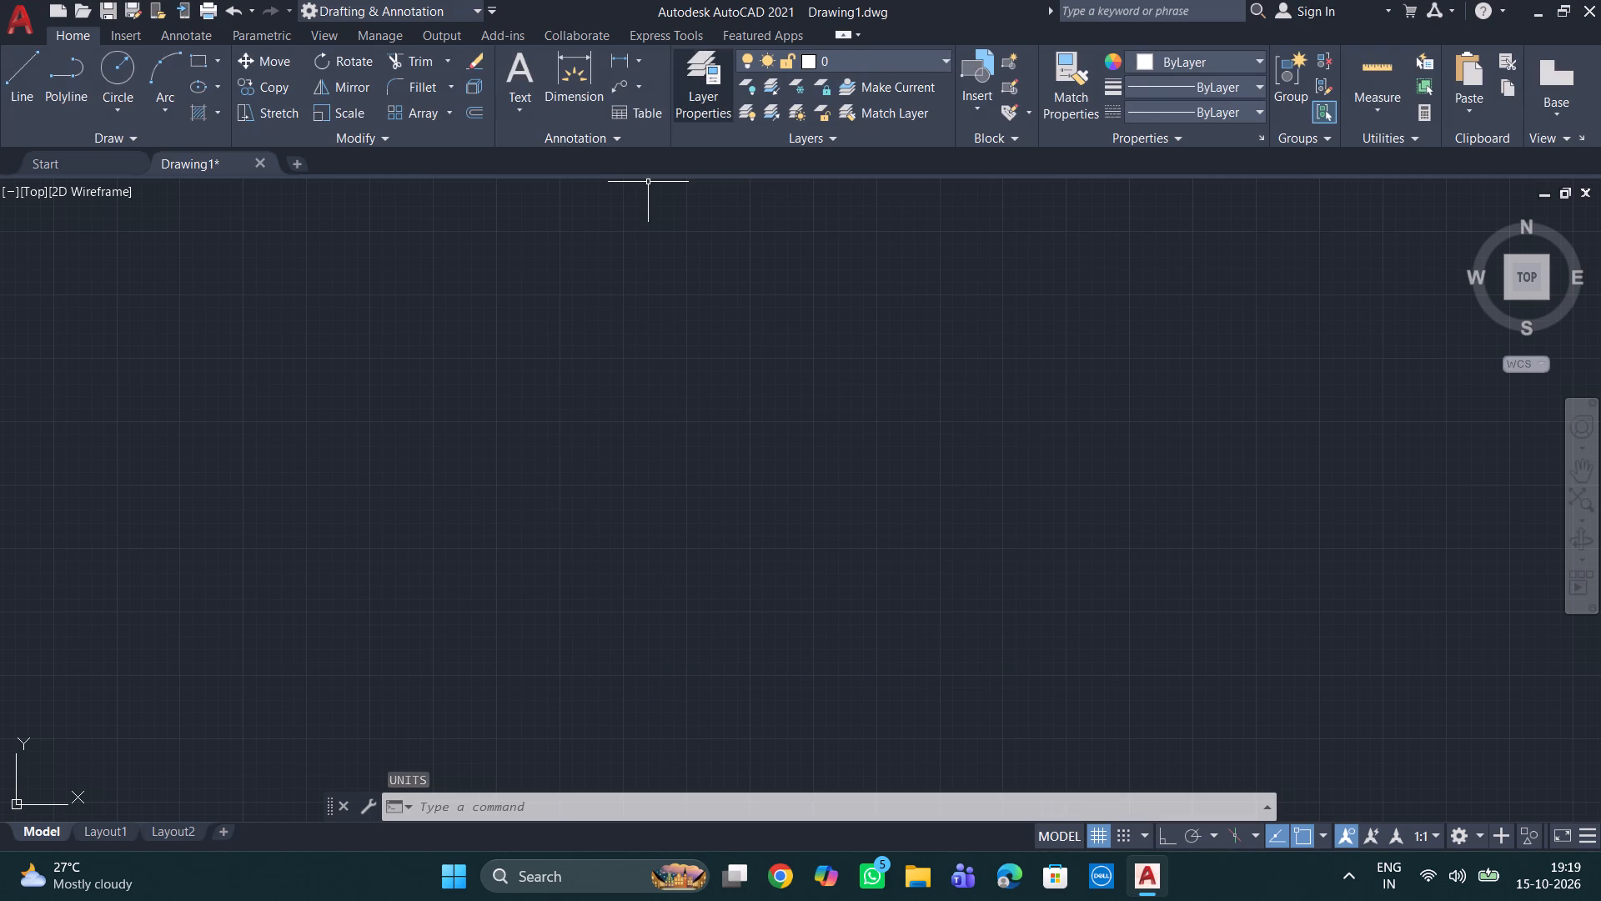
# Set the model space limits with lower left corner 0,0 and upper right corner 100,100.
pyautogui.write('lim')
pyautogui.press('Return')
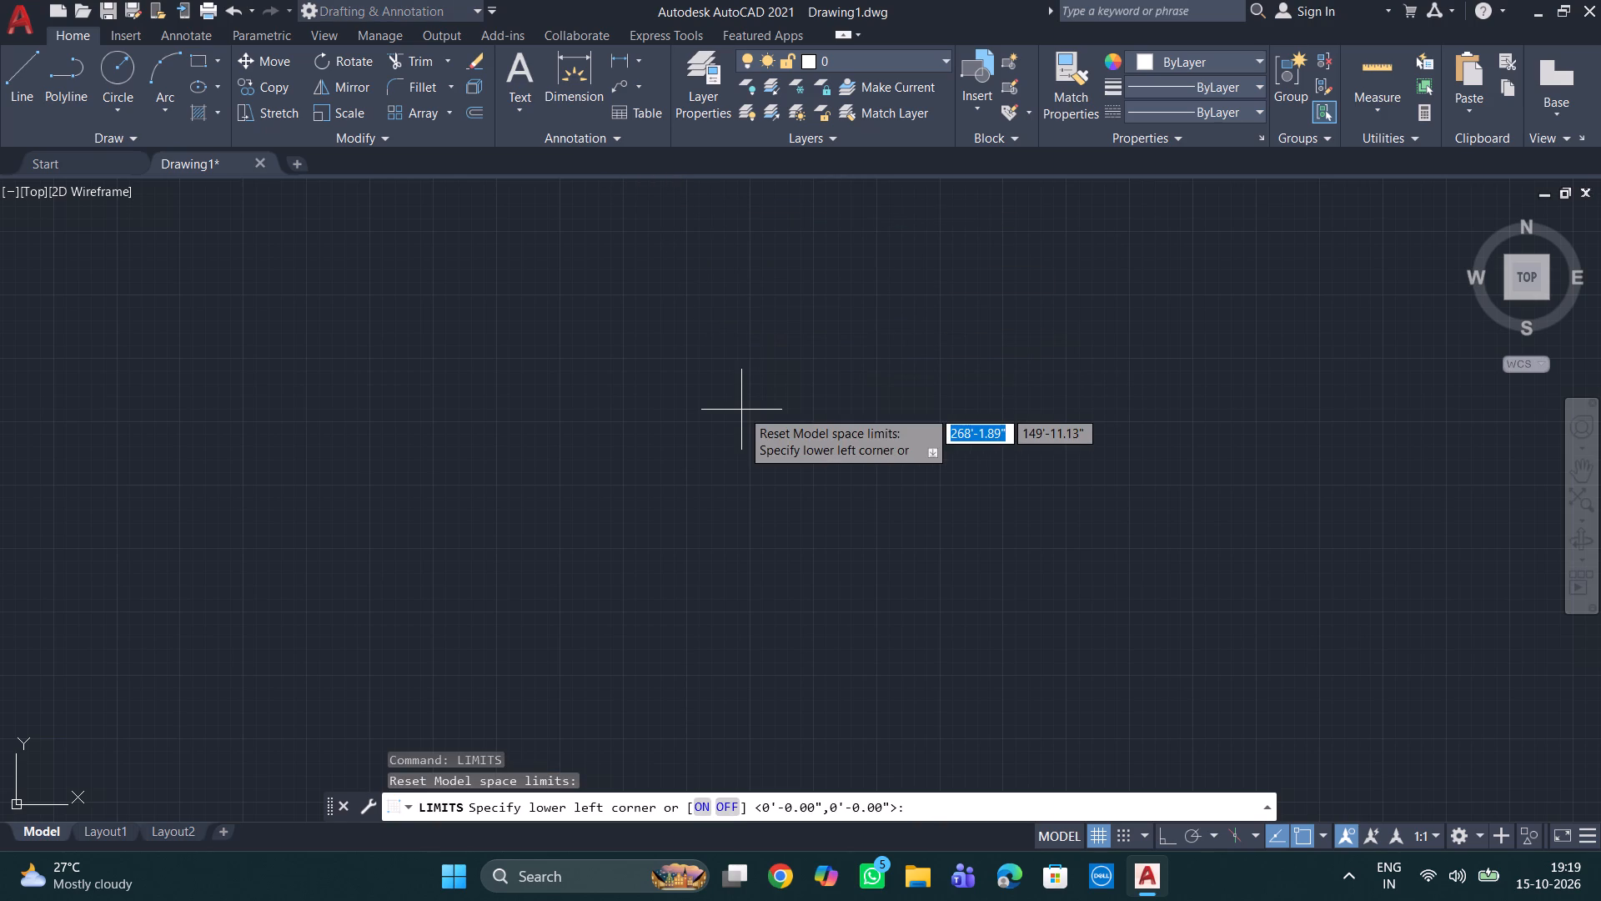
pyautogui.press('0')
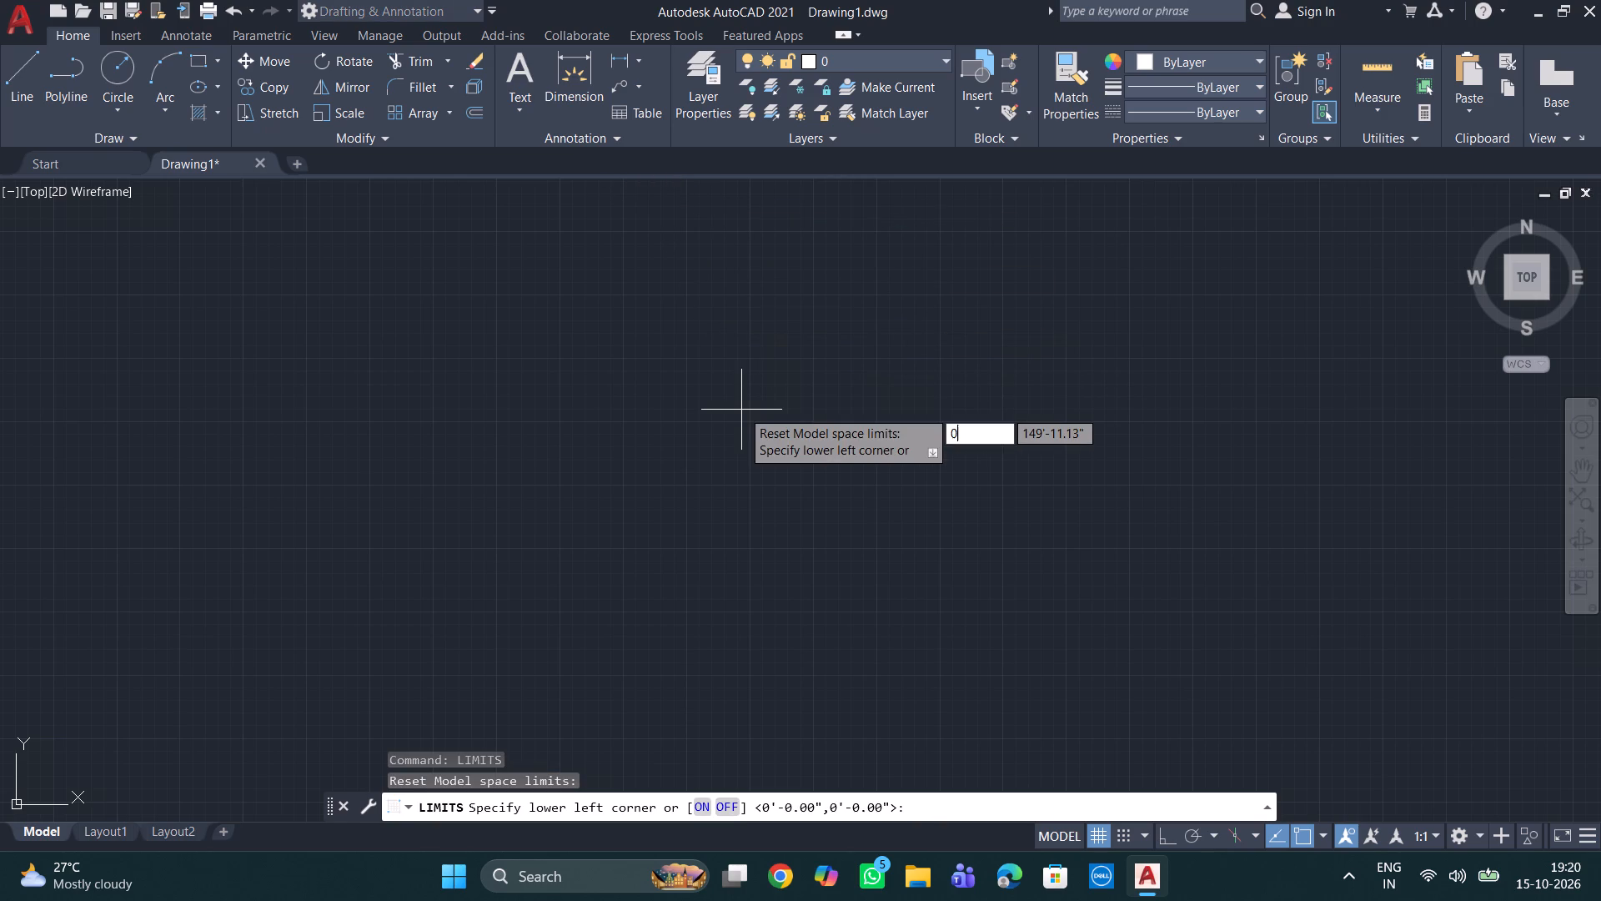
pyautogui.press(',')
pyautogui.press('0')
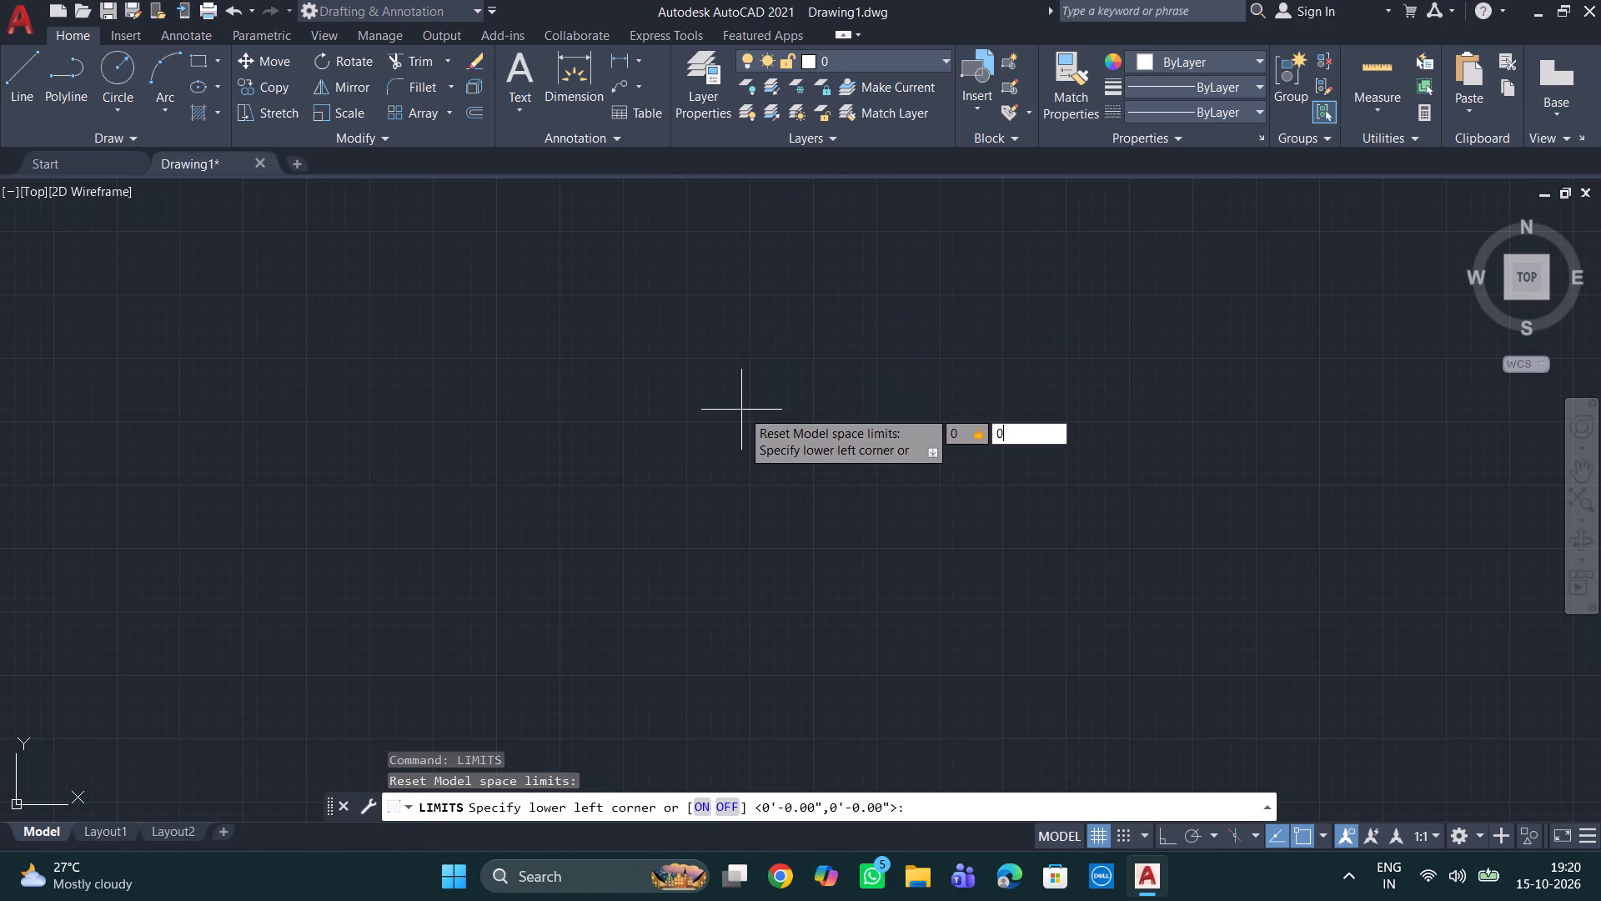
pyautogui.press('Return')
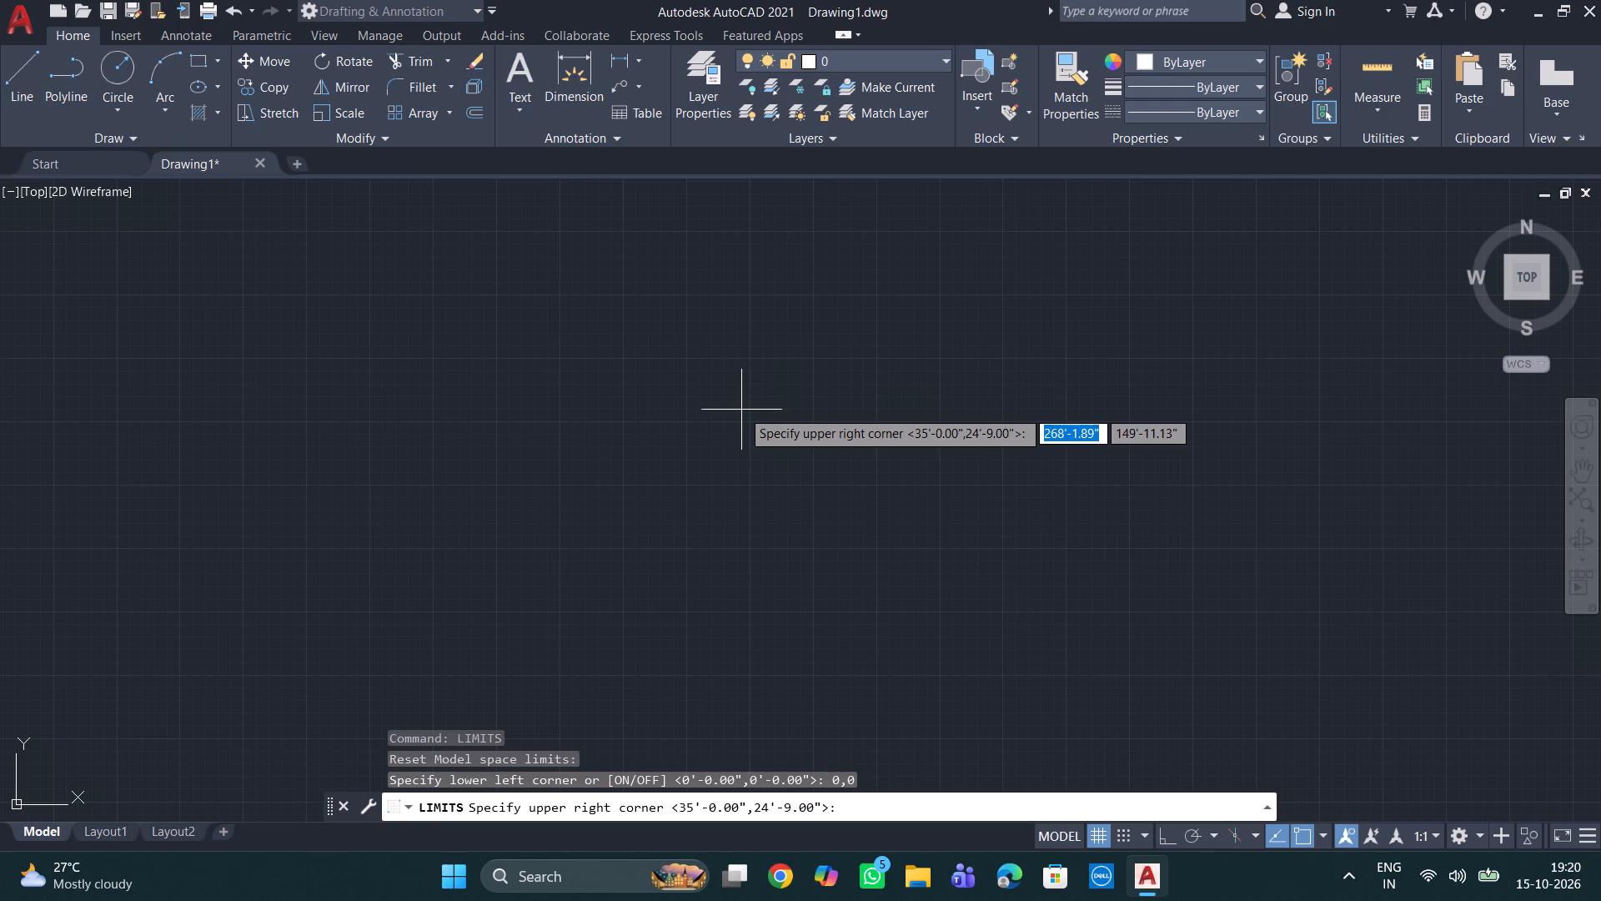
pyautogui.write('100')
pyautogui.press(',')
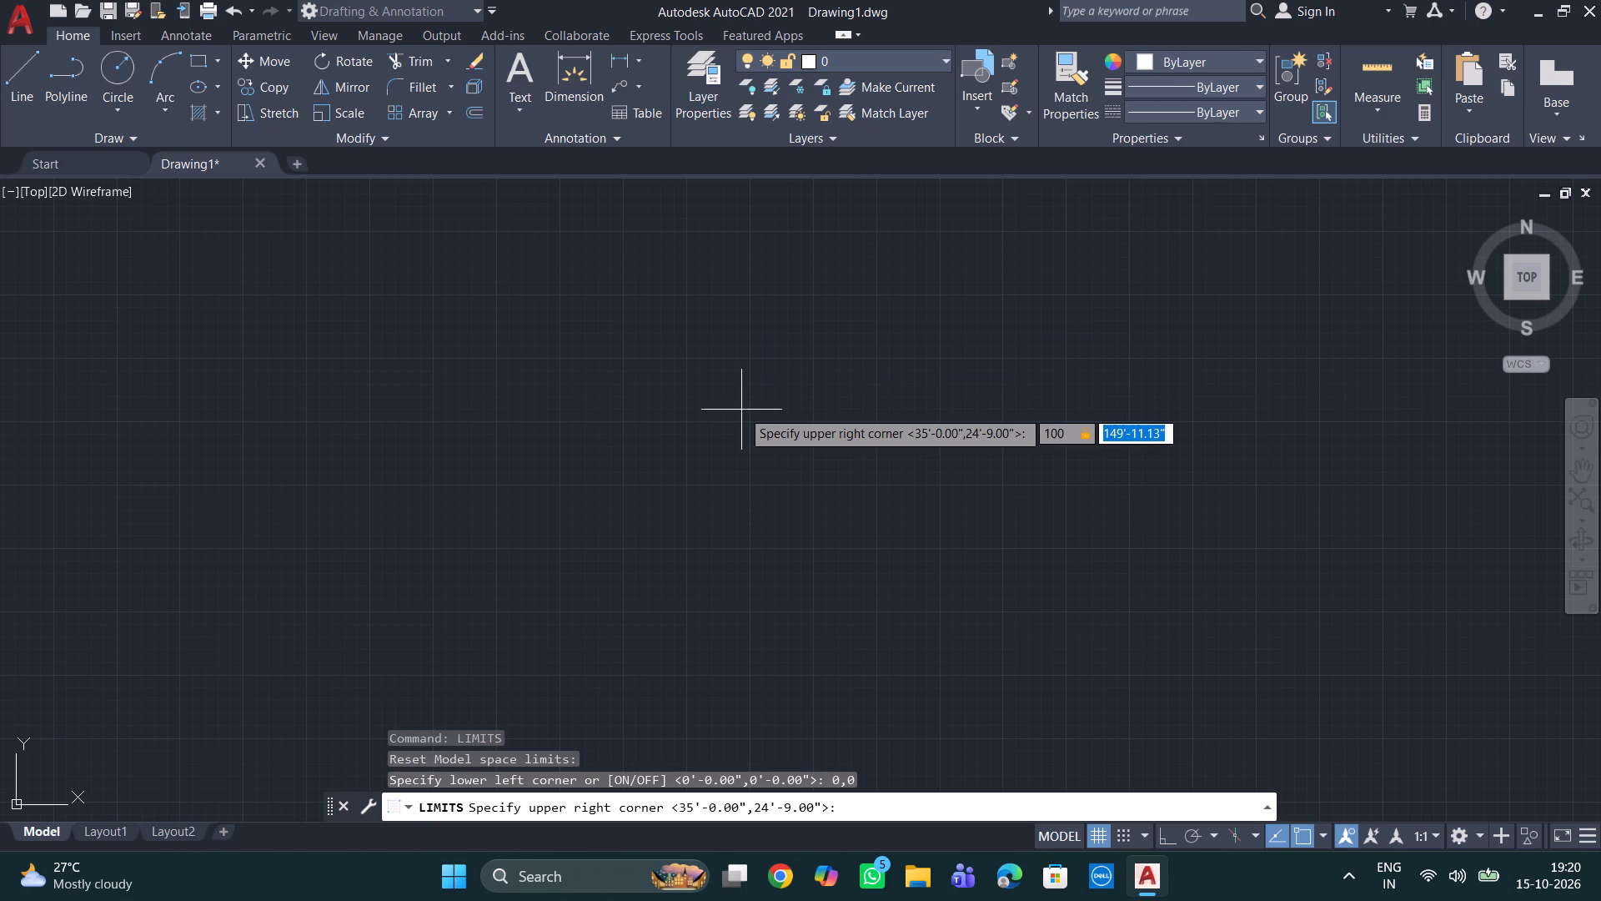
pyautogui.press('0')
pyautogui.press('BackSpace')
pyautogui.write('100')
pyautogui.press('Return')
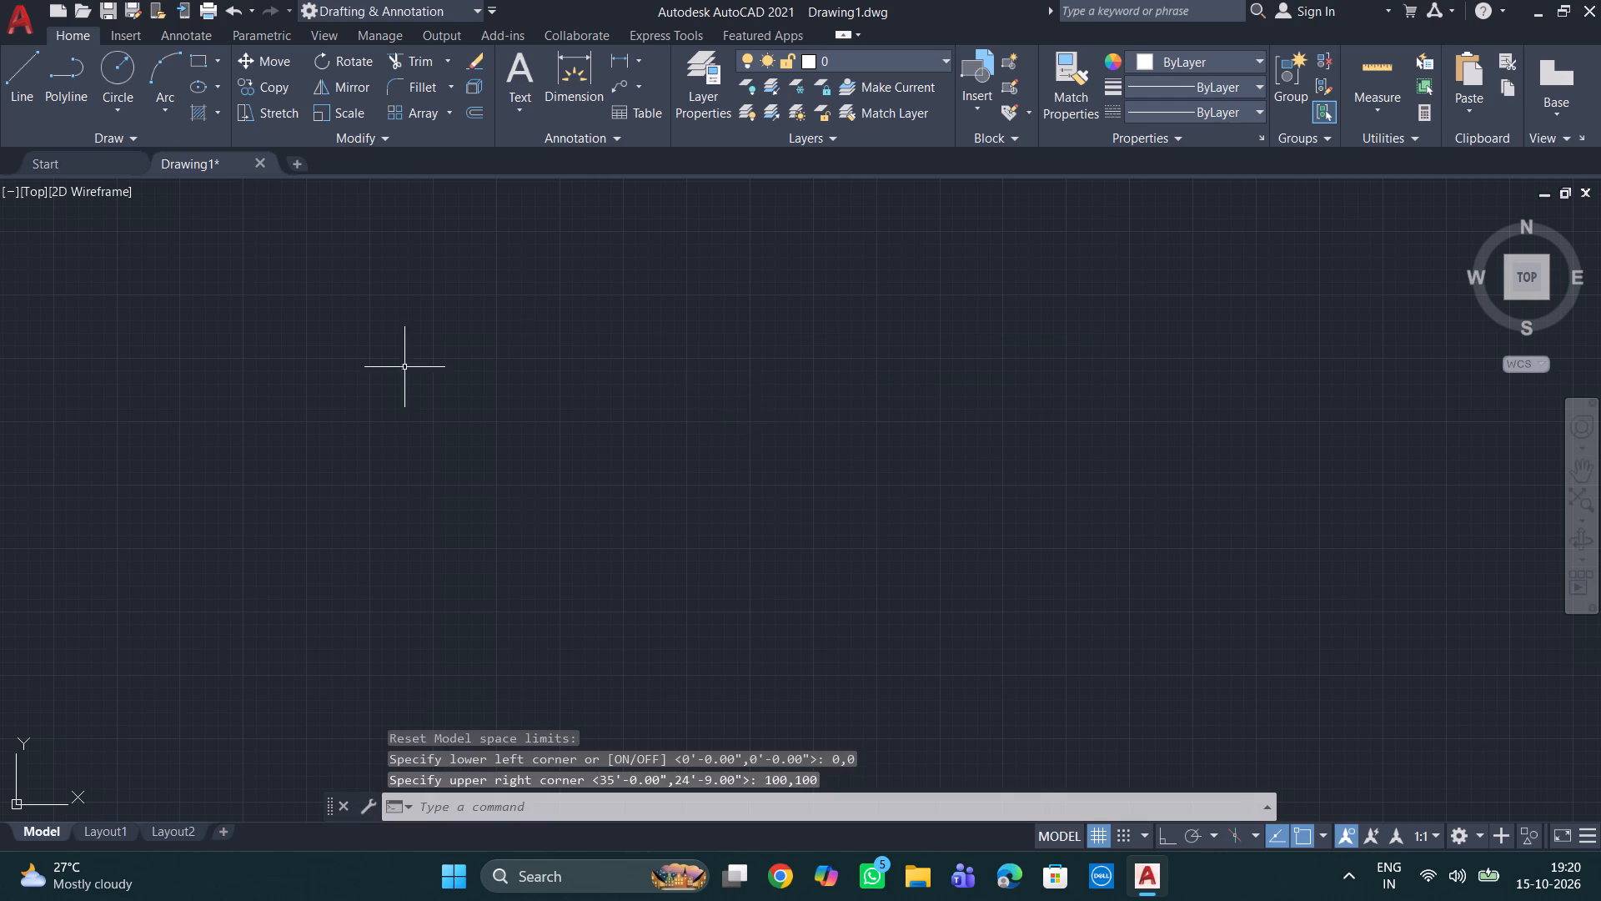
# Create a new layer named "outer walls" in the Layer Properties Manager.
pyautogui.scroll(-2, 409, 362)
pyautogui.click(715, 78)
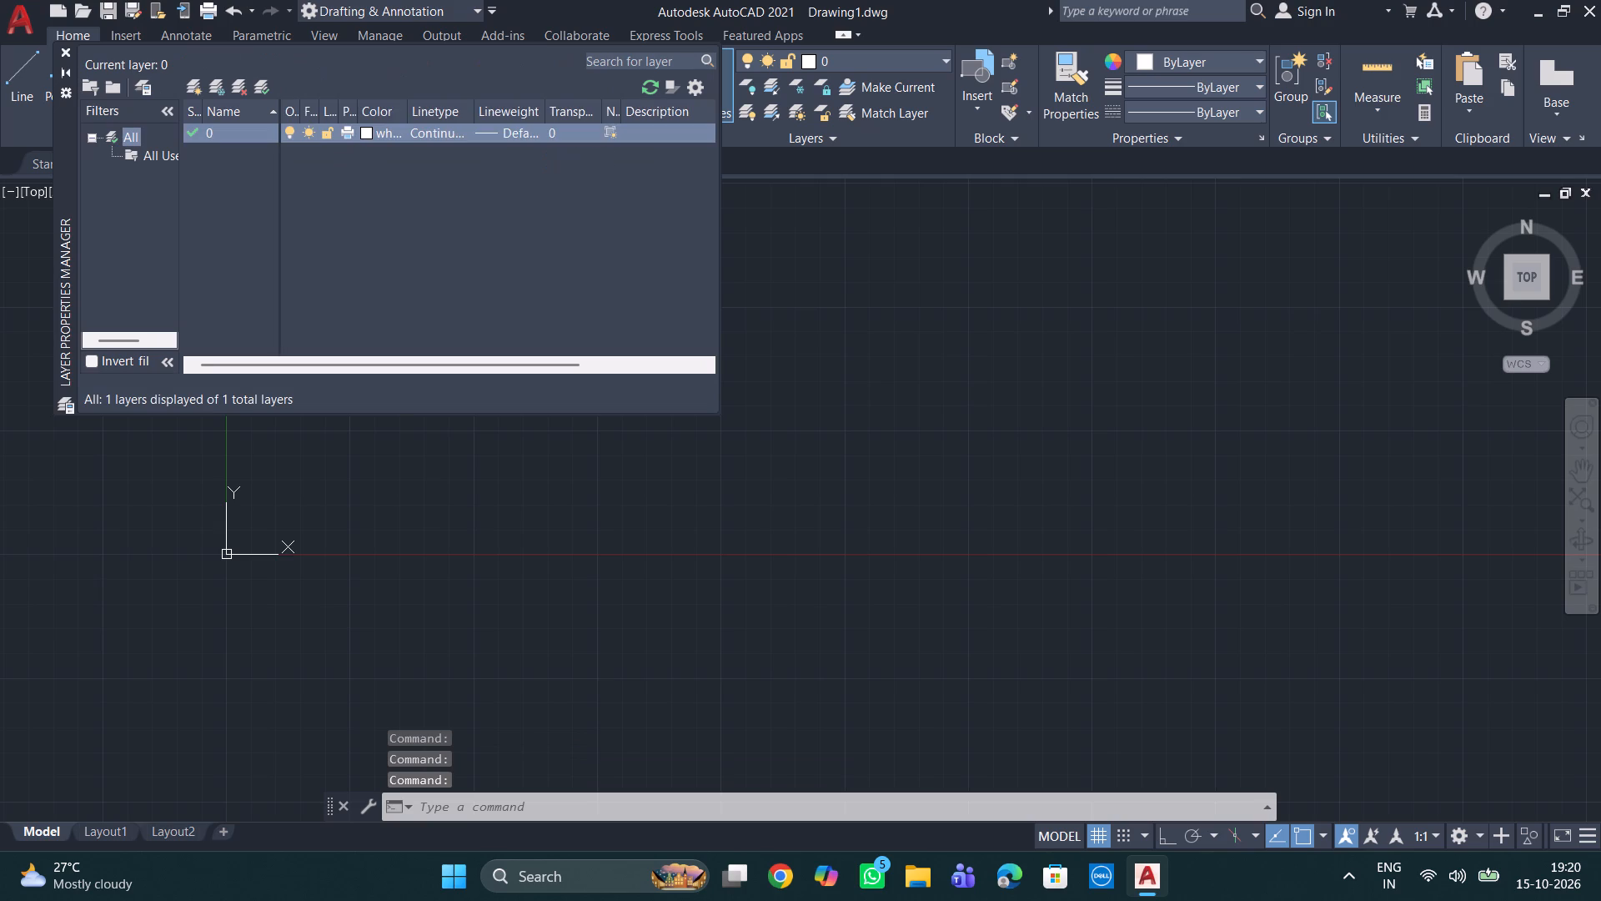
pyautogui.click(192, 93)
pyautogui.click(250, 155)
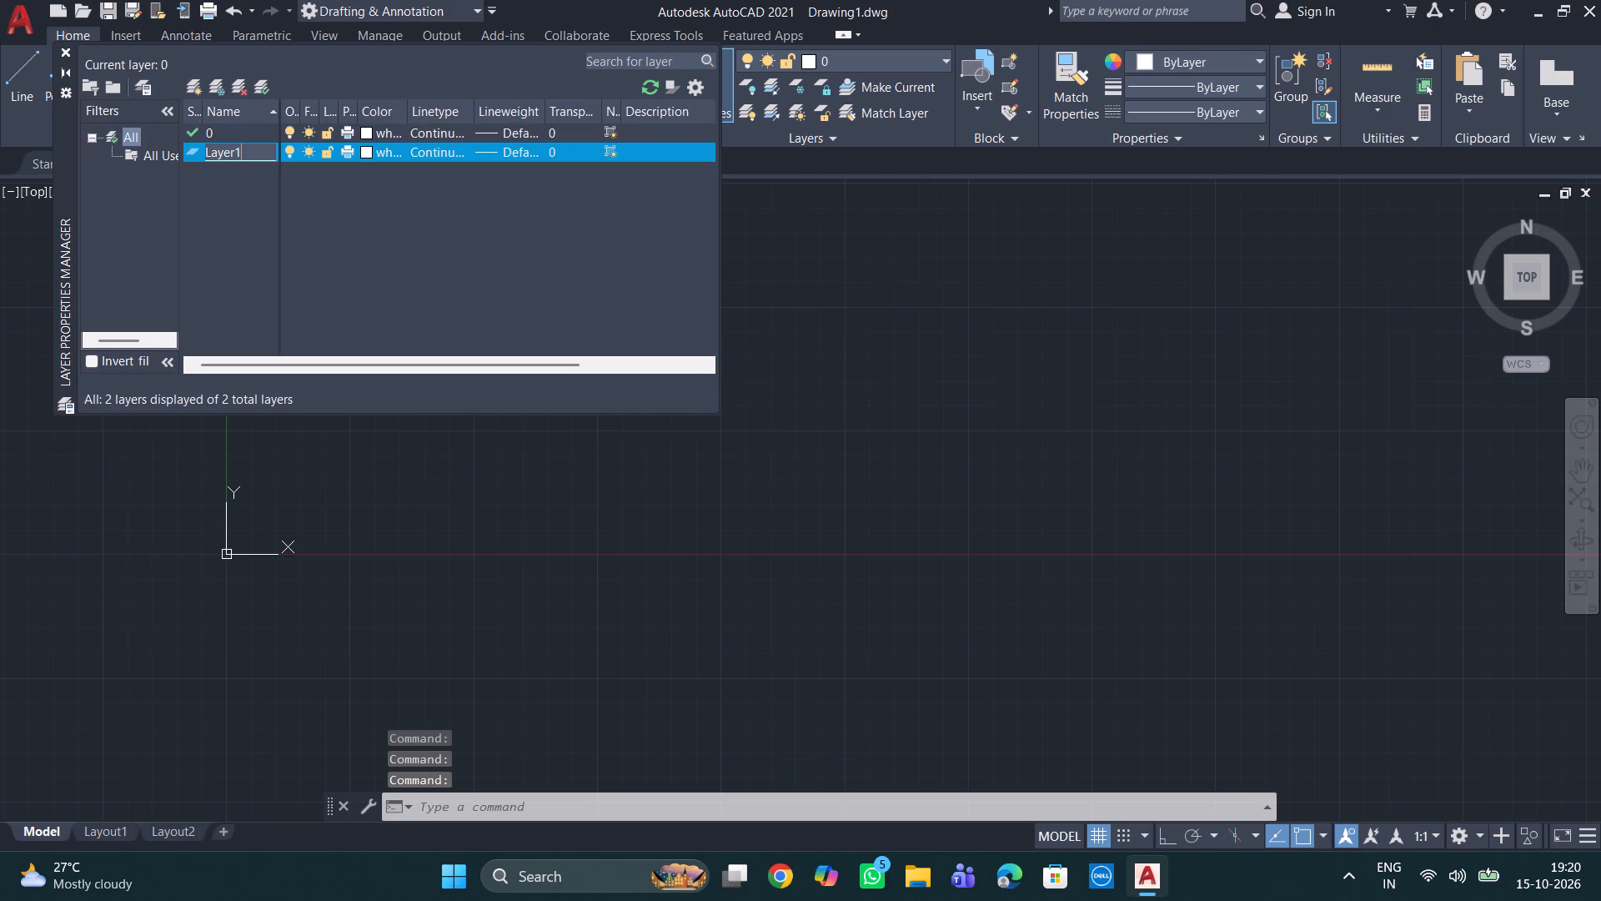
pyautogui.press('BackSpace')
pyautogui.press('BackSpace')
pyautogui.press('BackSpace')
pyautogui.press('BackSpace')
pyautogui.press('BackSpace')
pyautogui.press('BackSpace')
pyautogui.press('BackSpace')
pyautogui.press('BackSpace')
pyautogui.press('BackSpace')
pyautogui.press('BackSpace')
pyautogui.write('outer wall')
pyautogui.press('s')
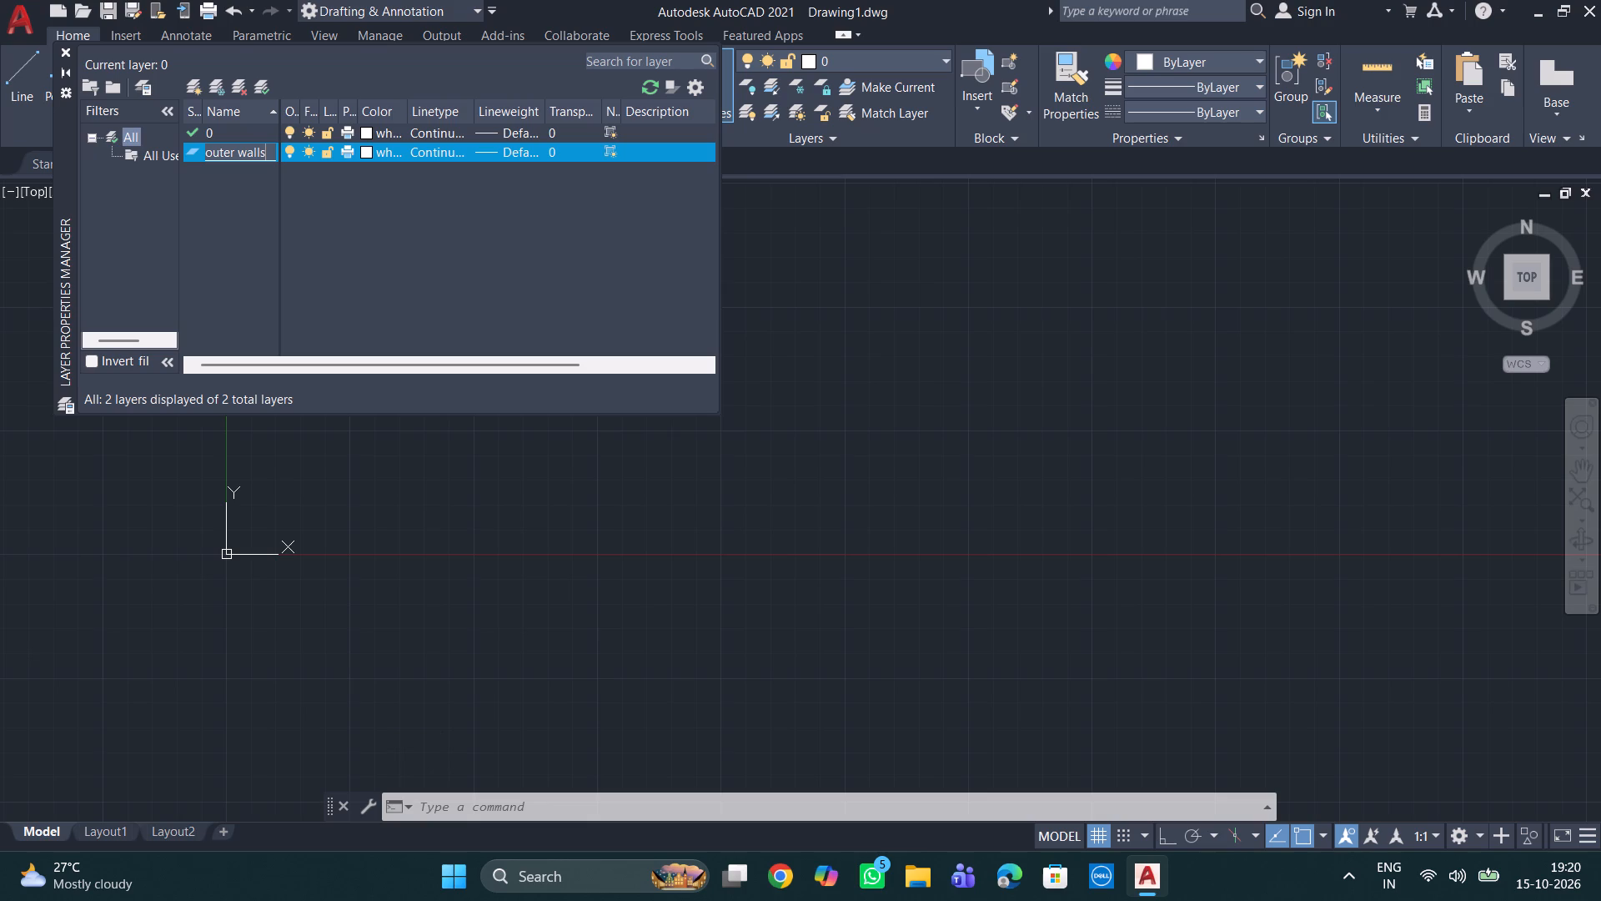
pyautogui.press('Return')
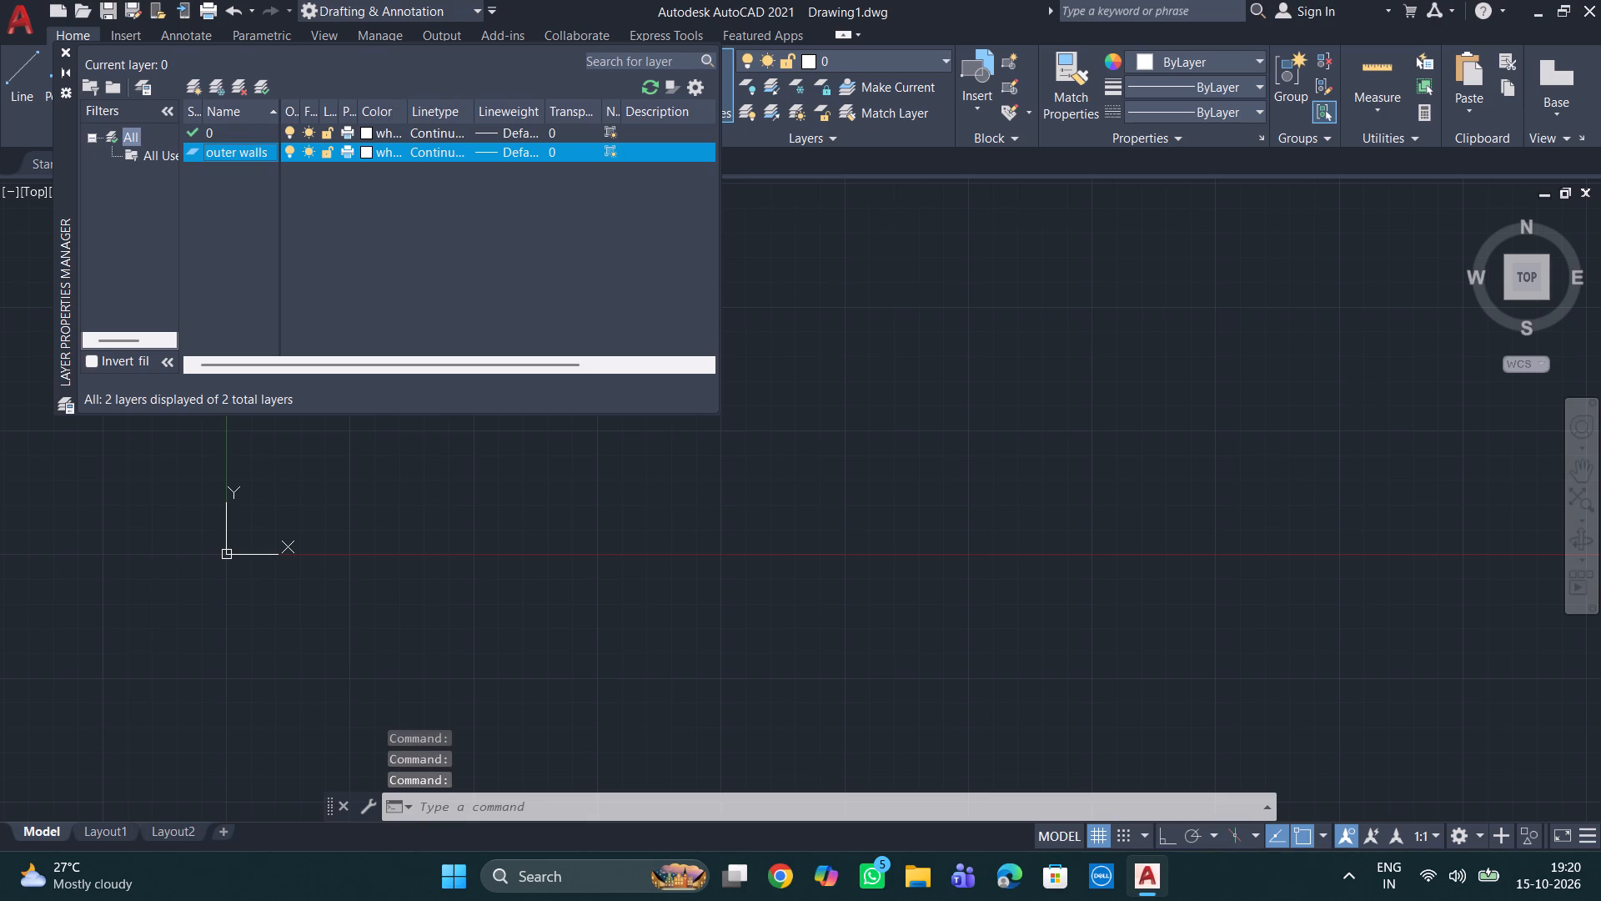
# Add a second new layer named "inner walls".
pyautogui.click(192, 88)
pyautogui.press('BackSpace')
pyautogui.write('inner walls')
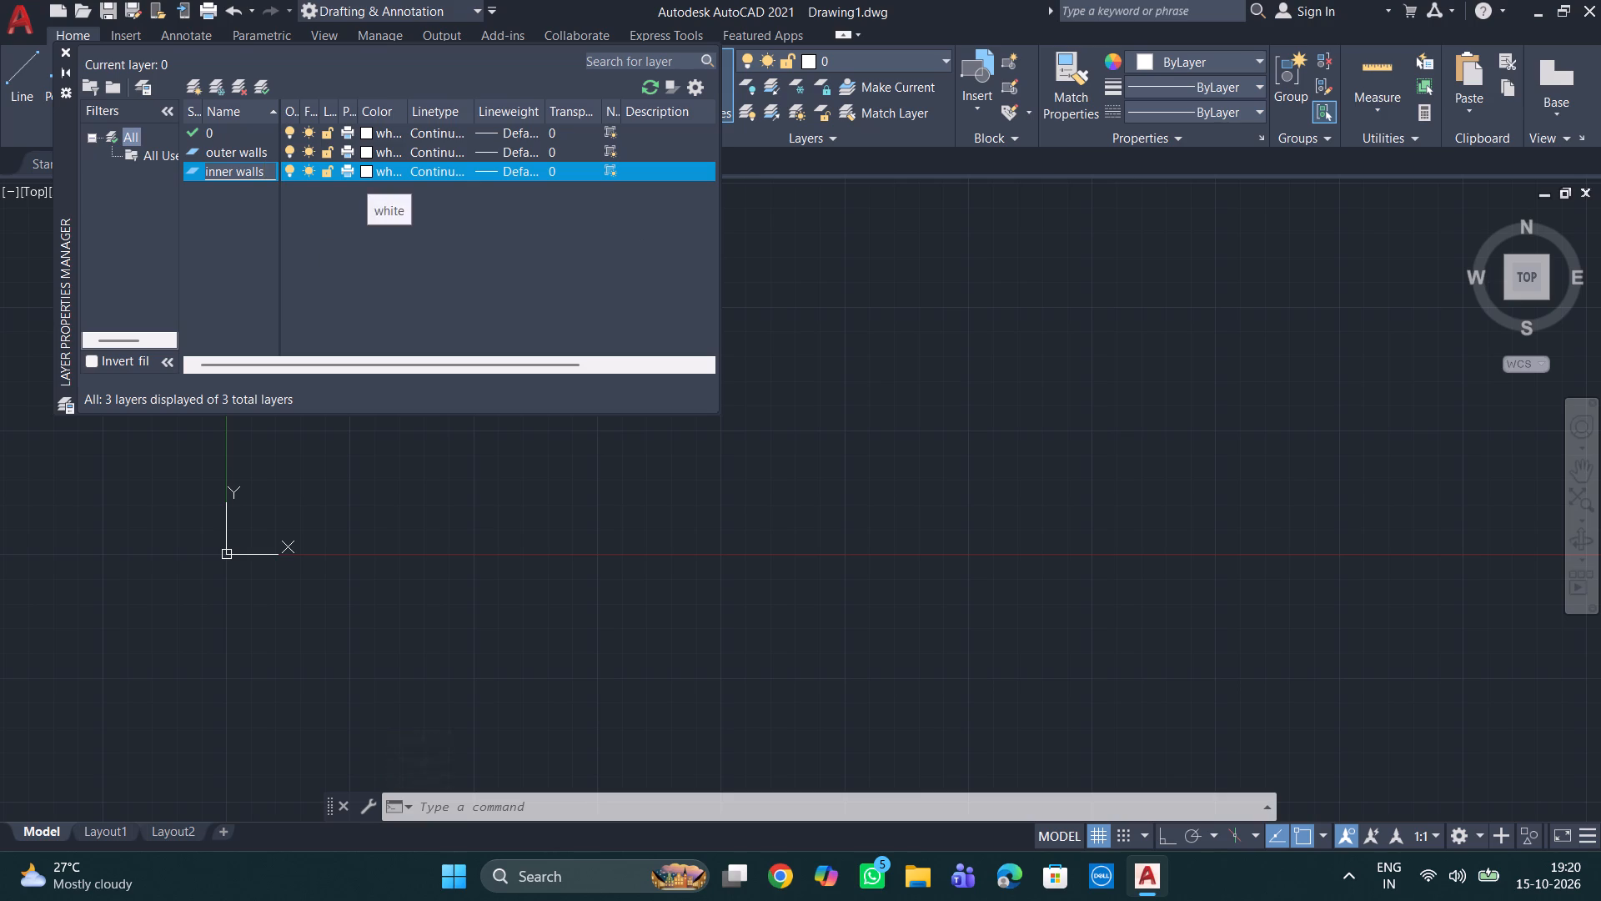
pyautogui.press('Return')
# Add a layer named "doors" and assign it colour 20.
pyautogui.click(196, 94)
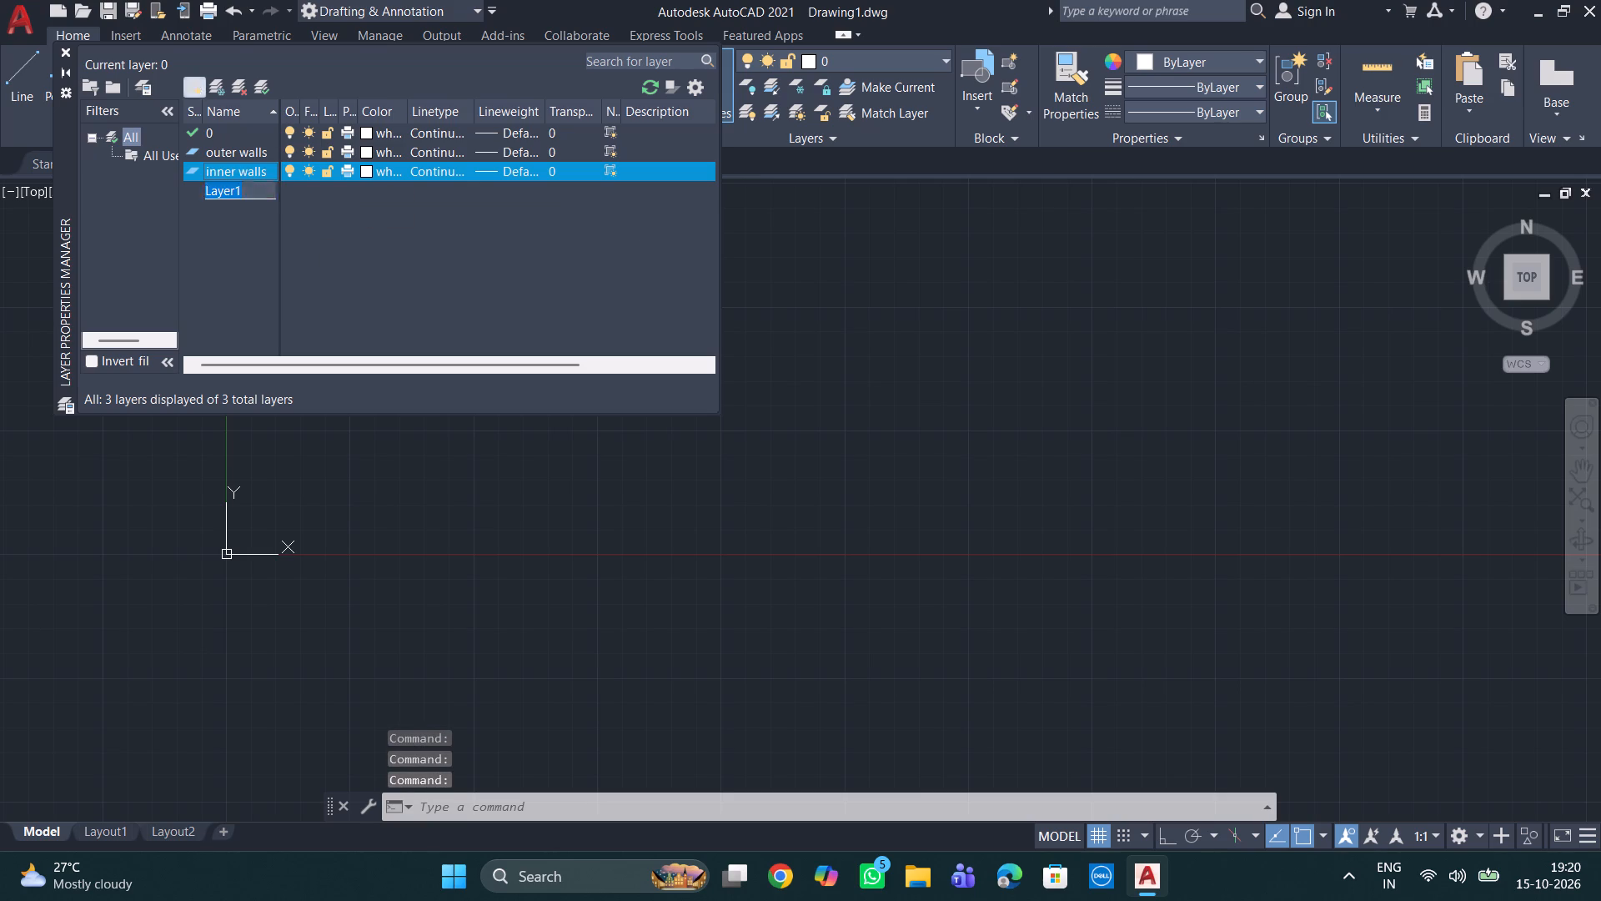
pyautogui.press('BackSpace')
pyautogui.write('doors')
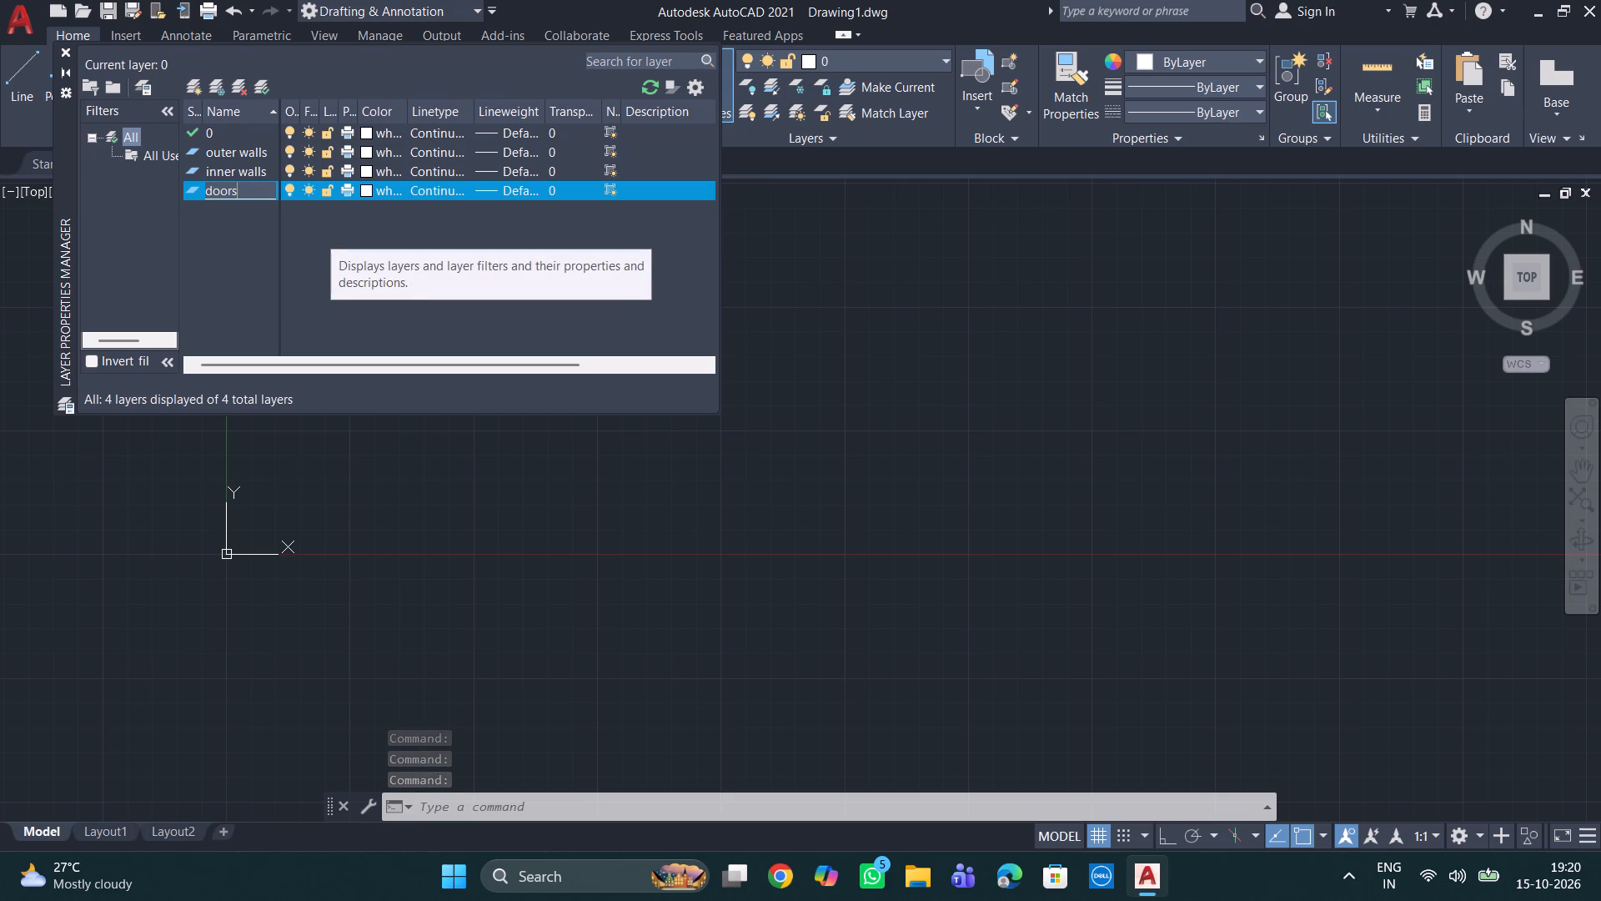
pyautogui.press('Return')
pyautogui.click(366, 190)
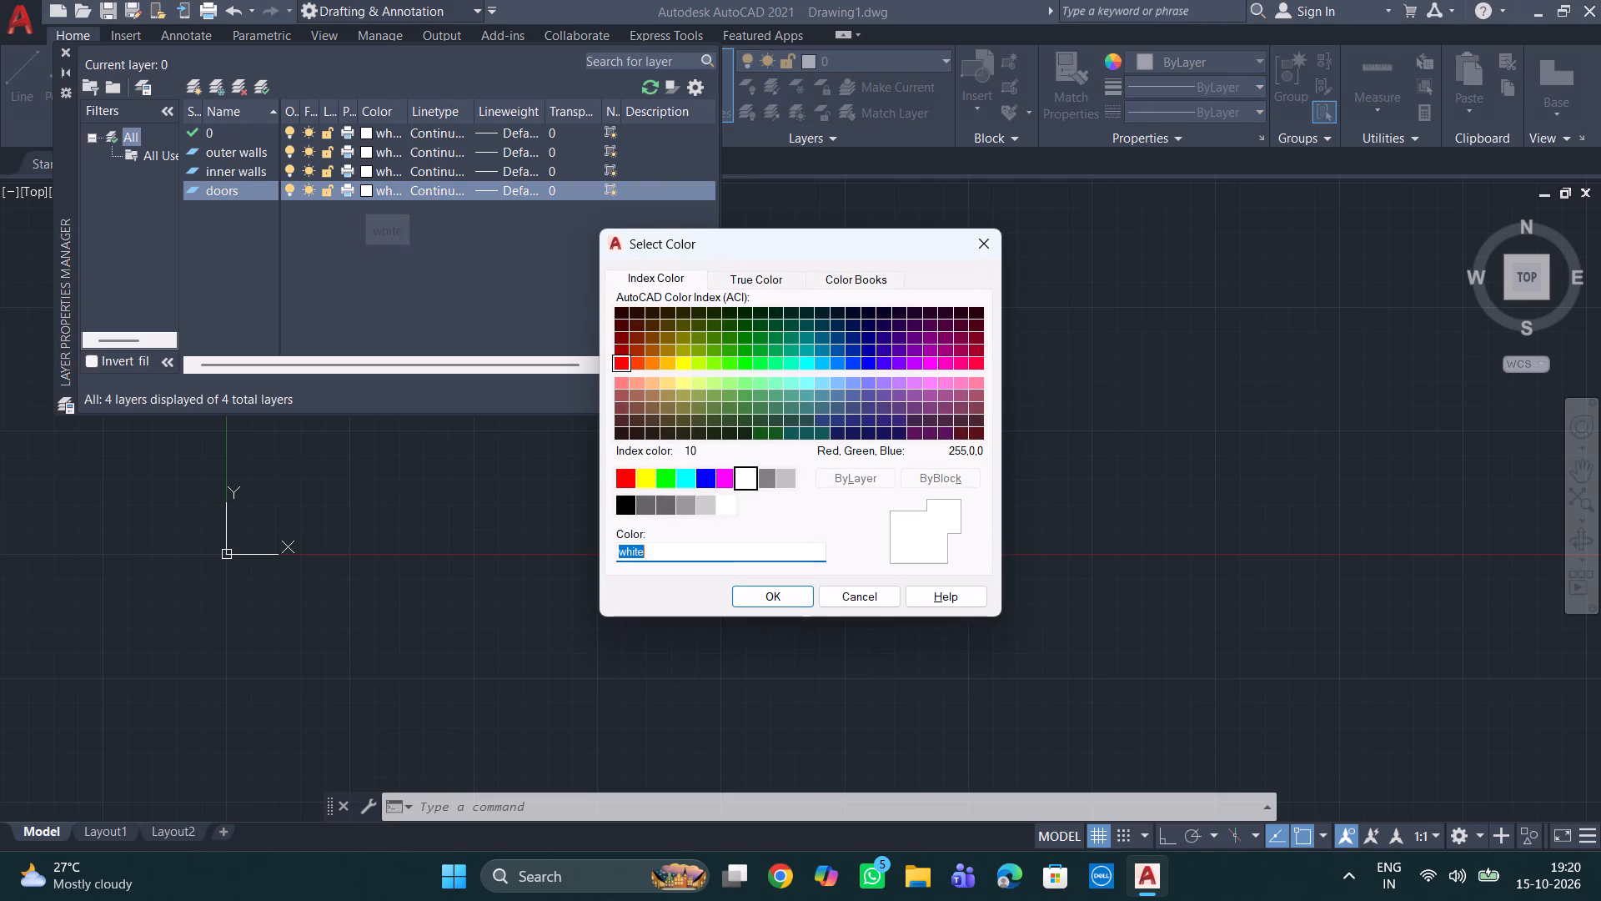
pyautogui.doubleClick(628, 364)
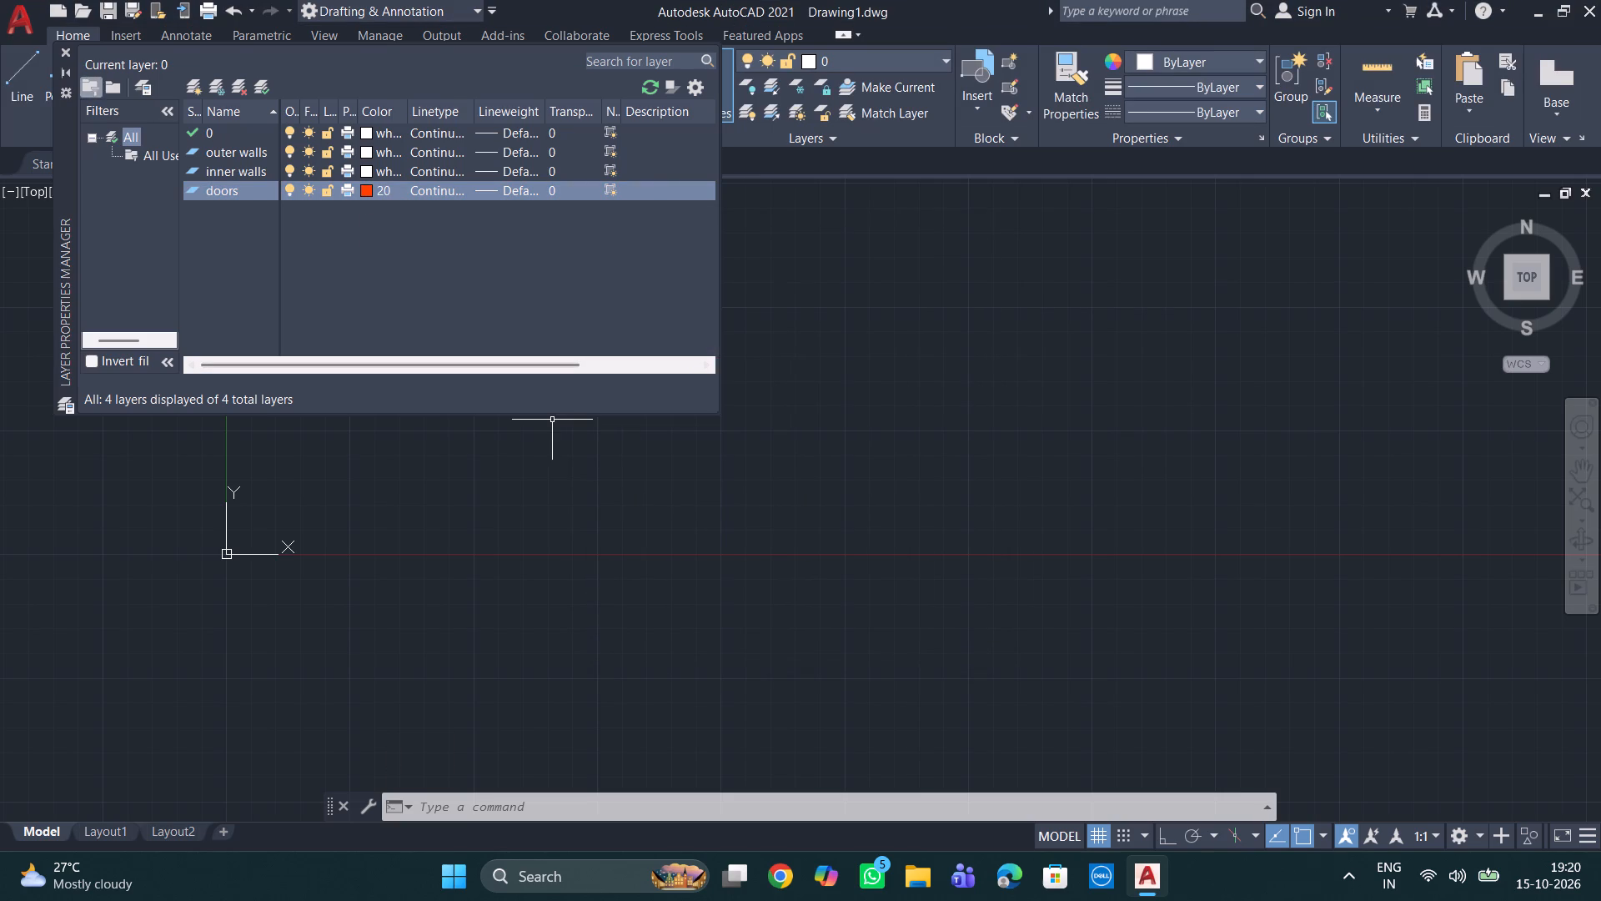
# Add a layer named "dimensions" and assign it colour 191.
pyautogui.click(193, 83)
pyautogui.press('BackSpace')
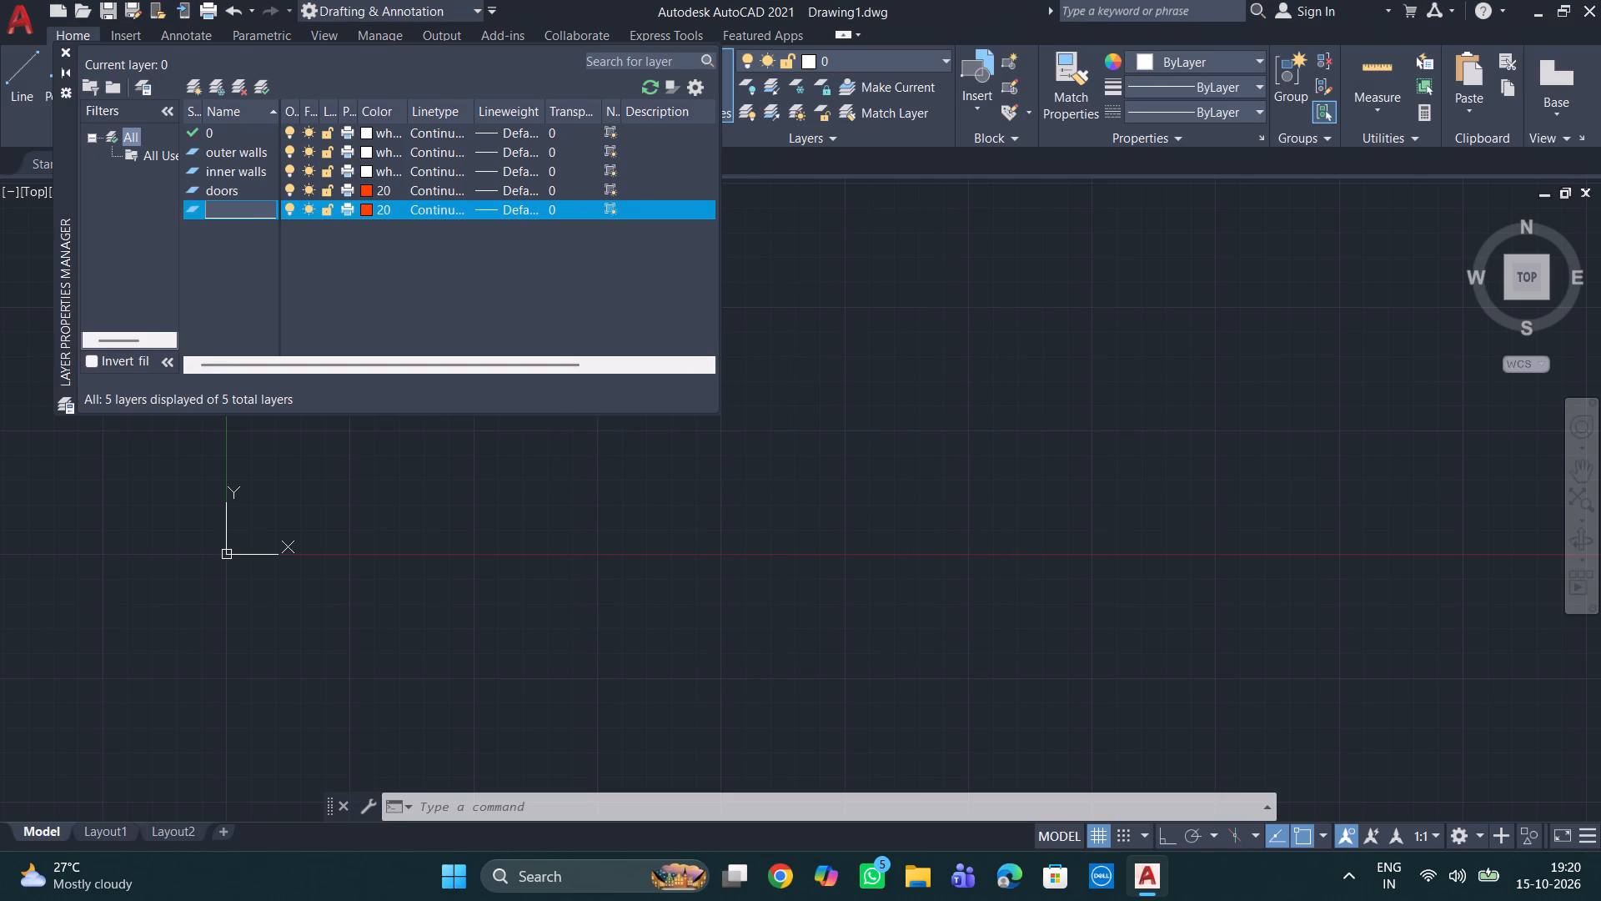
pyautogui.write('dimens')
pyautogui.write('ions')
pyautogui.press('Return')
pyautogui.click(362, 209)
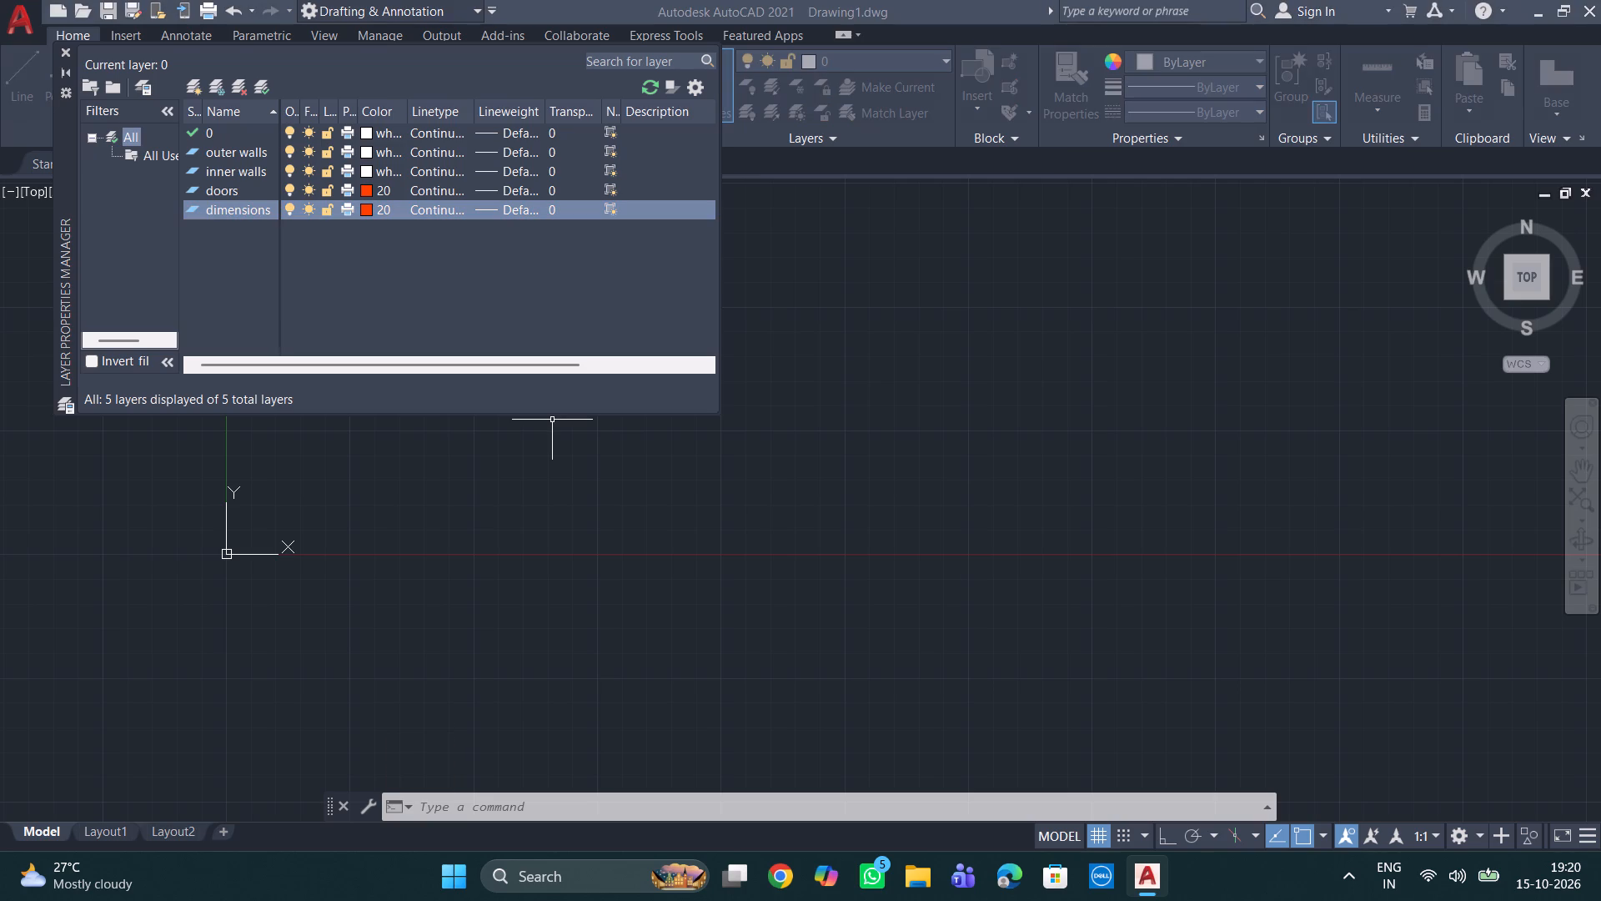
pyautogui.click(902, 383)
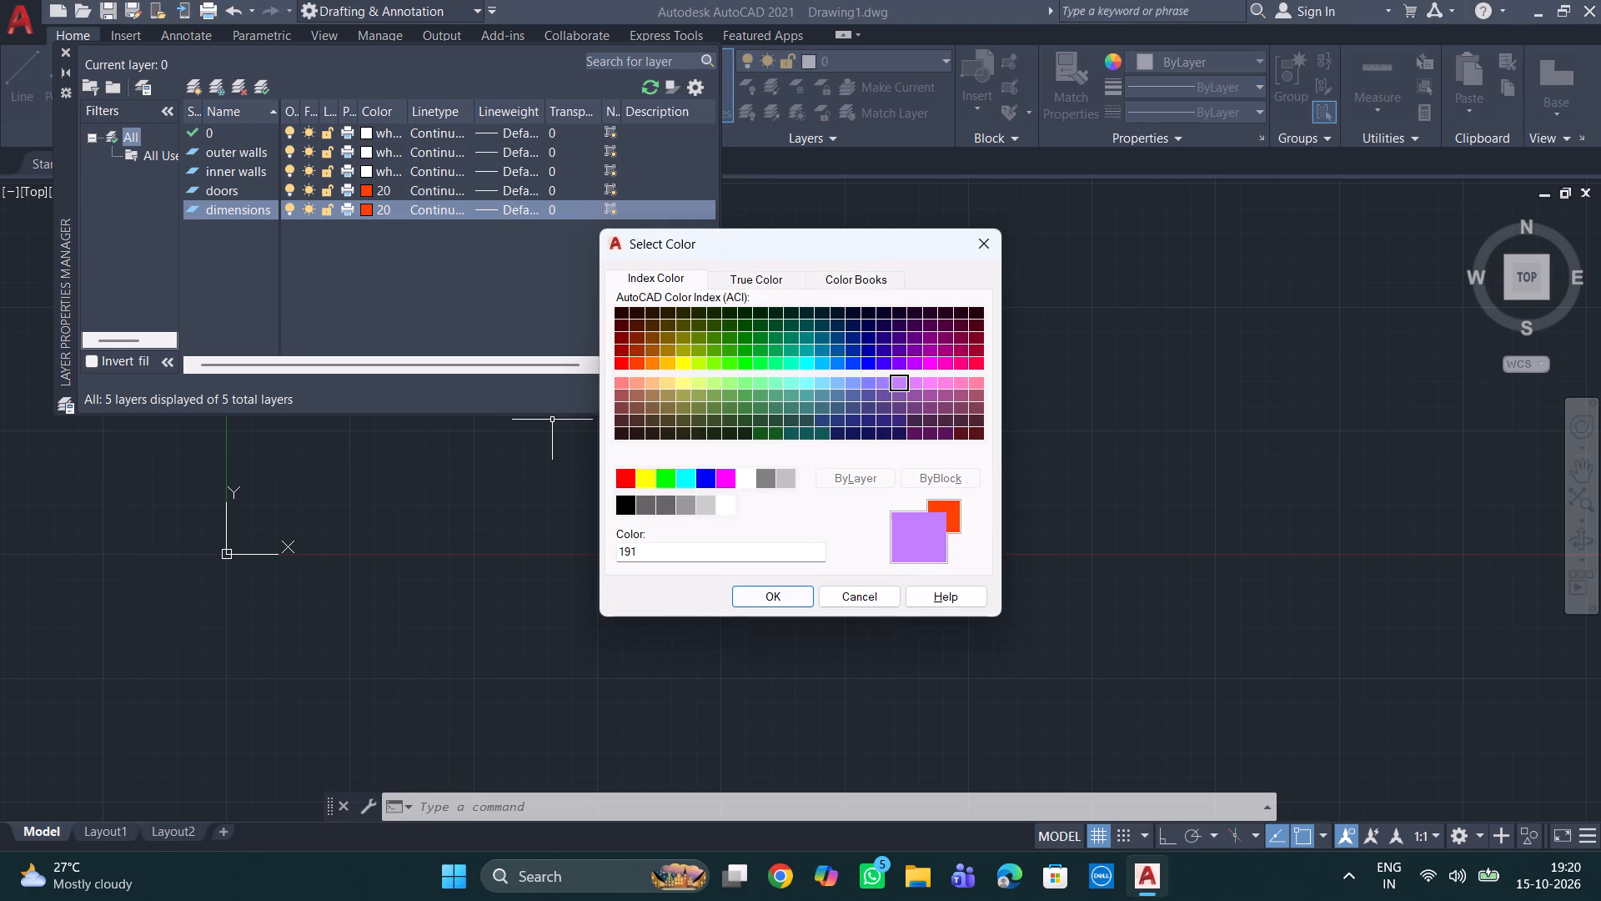
pyautogui.click(789, 603)
# Add a layer named "windows" and assign it colour 130.
pyautogui.click(198, 87)
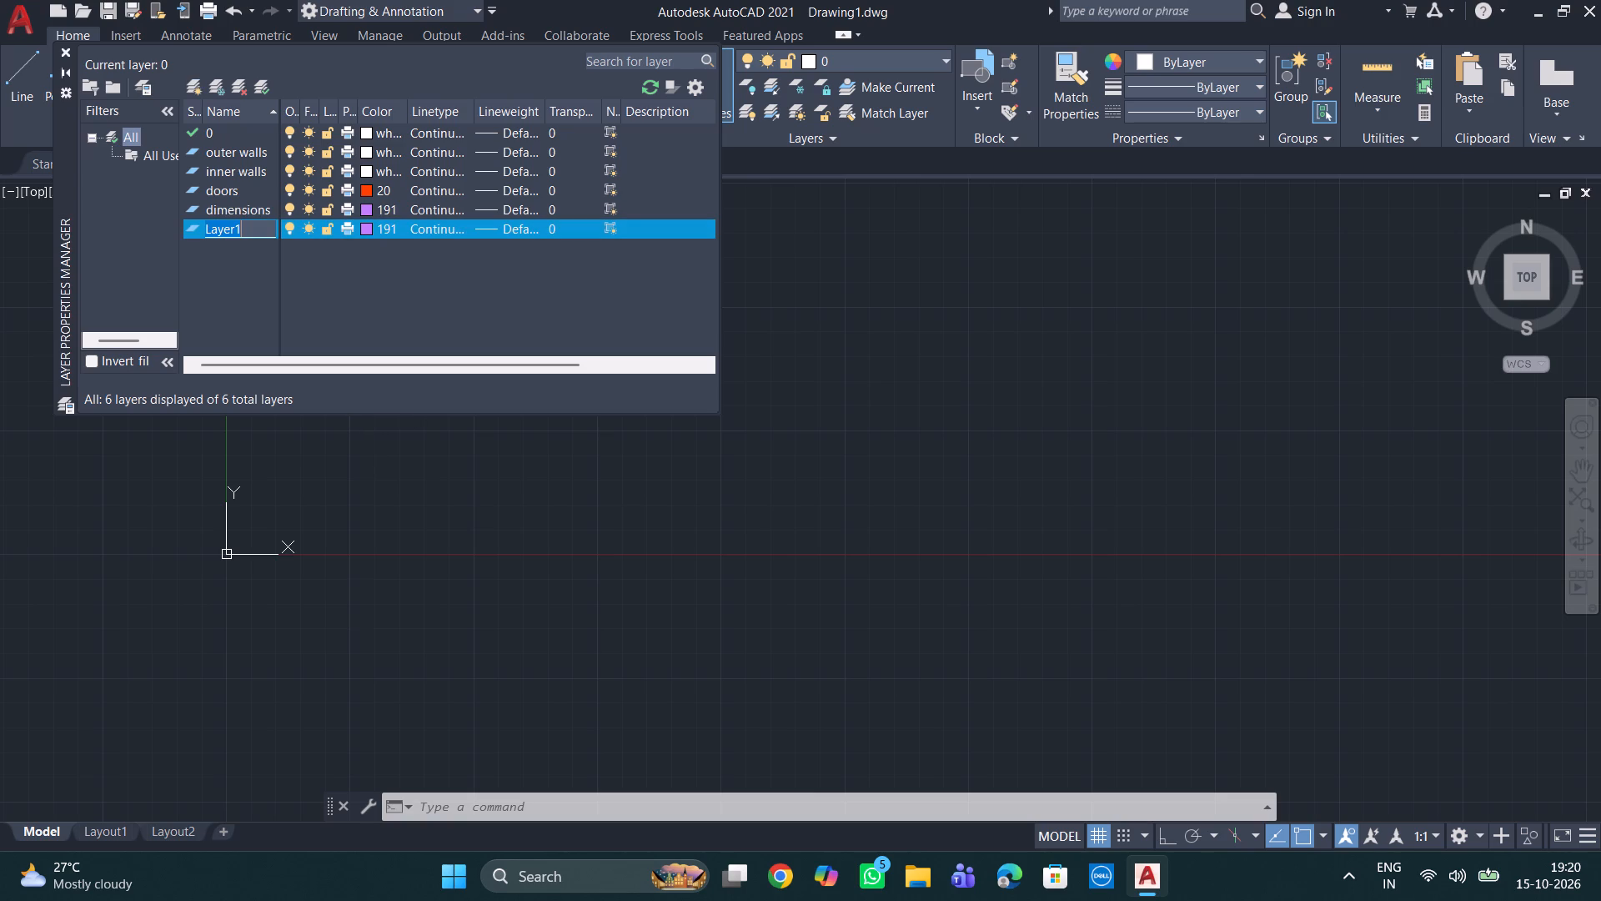
pyautogui.press('BackSpace')
pyautogui.write('windo')
pyautogui.write('ws')
pyautogui.press('Return')
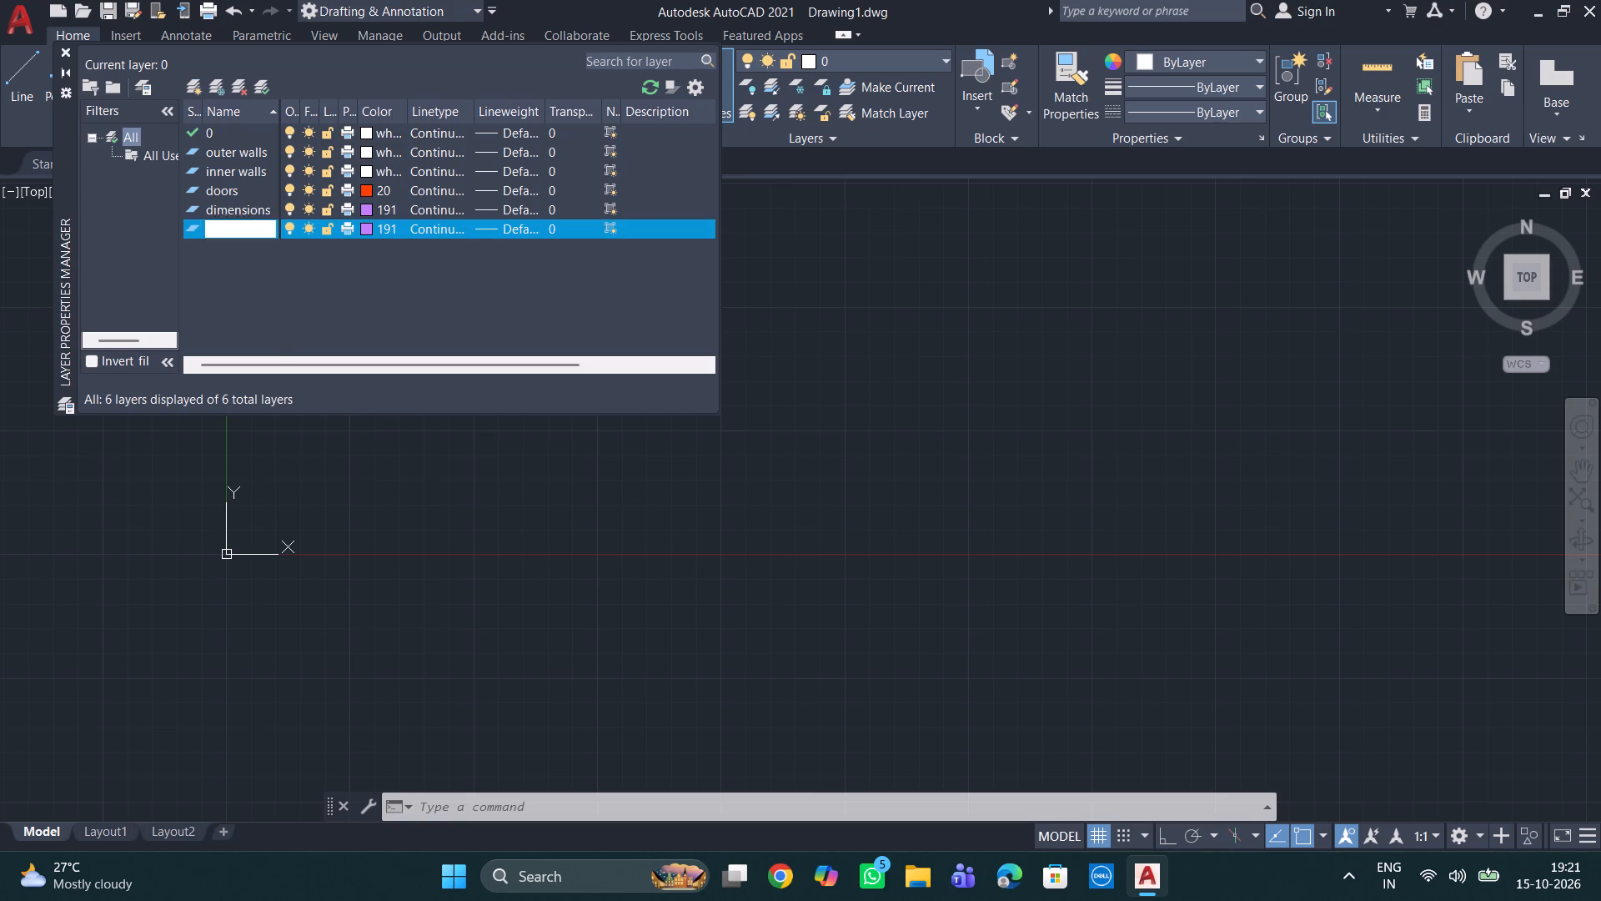
pyautogui.click(364, 221)
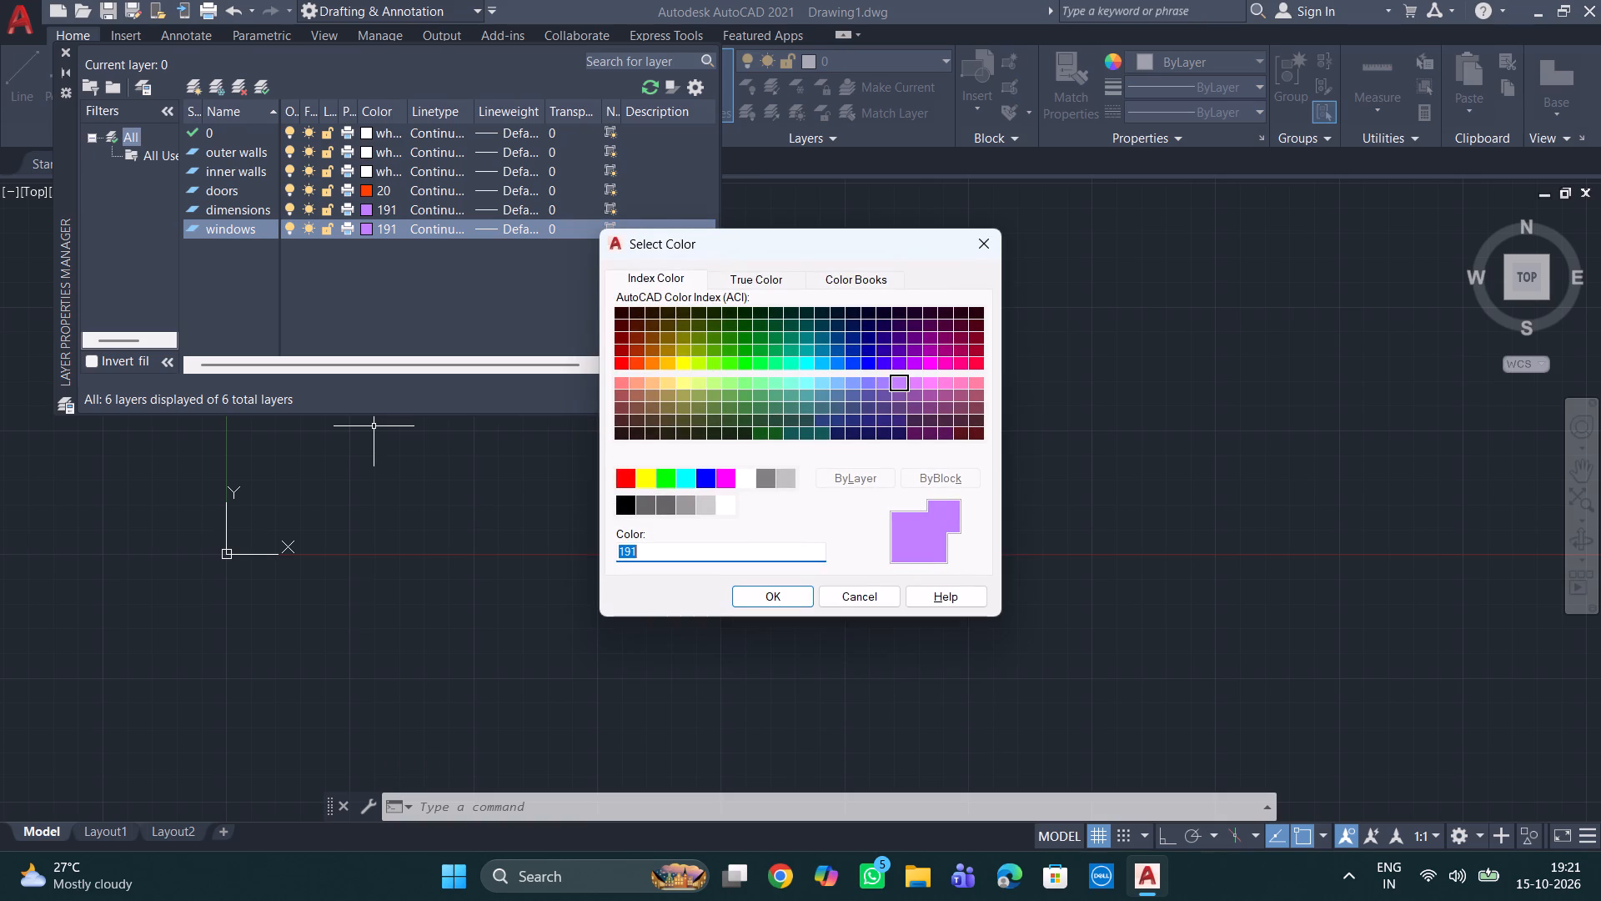
pyautogui.click(801, 362)
pyautogui.click(755, 594)
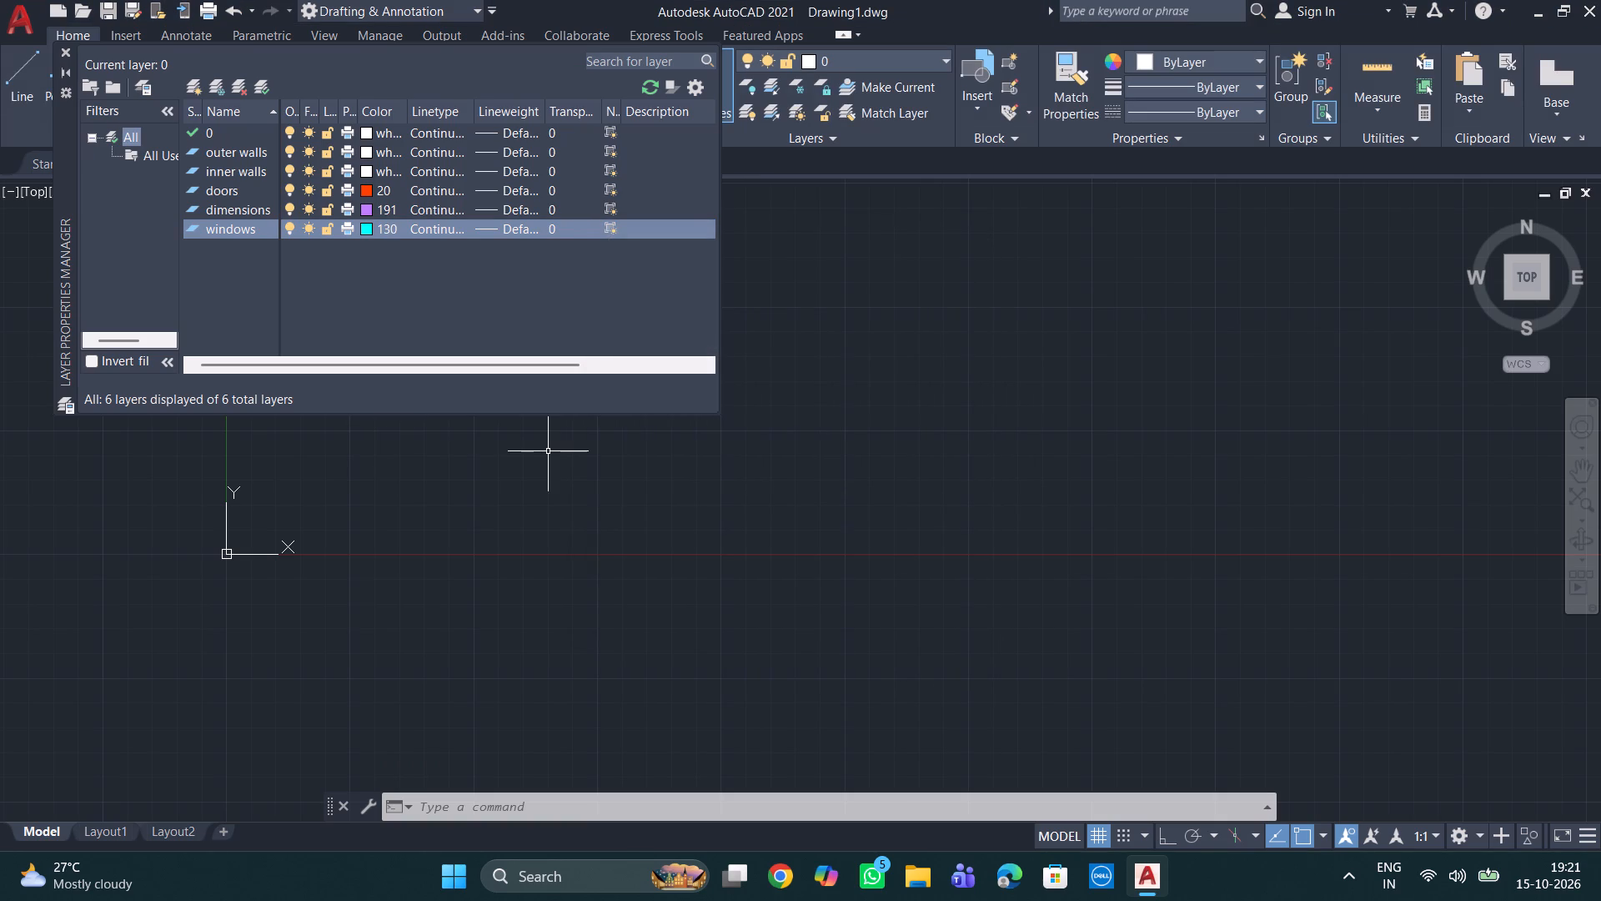
# Add a layer named "texts" with colour 90 and close the Layer Properties Manager.
pyautogui.click(193, 92)
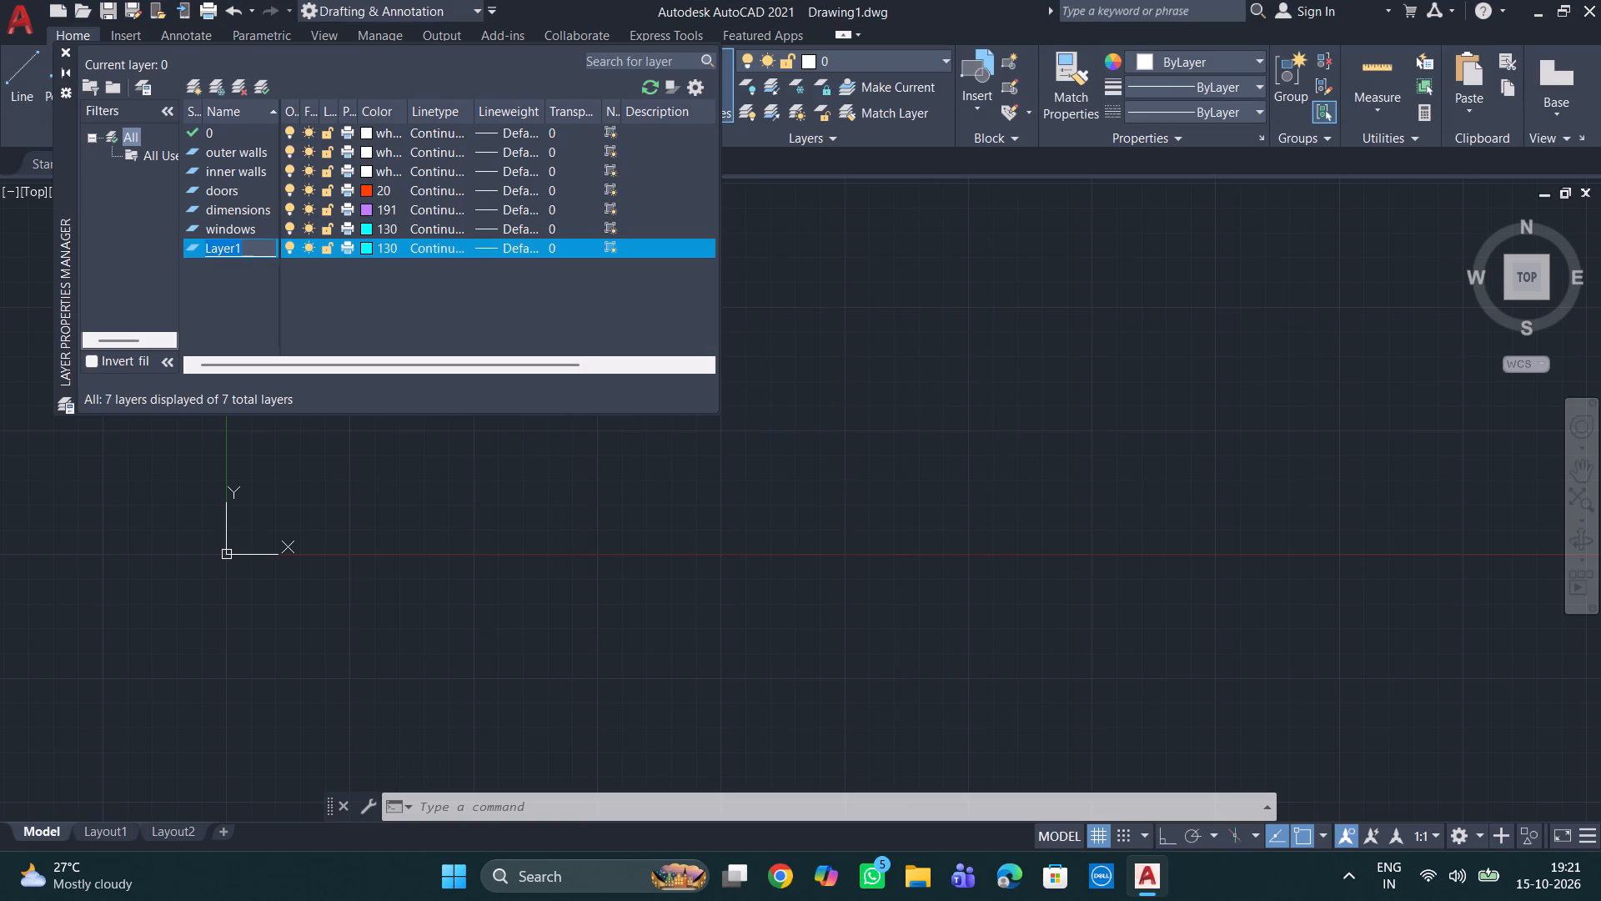
pyautogui.press('BackSpace')
pyautogui.write('te')
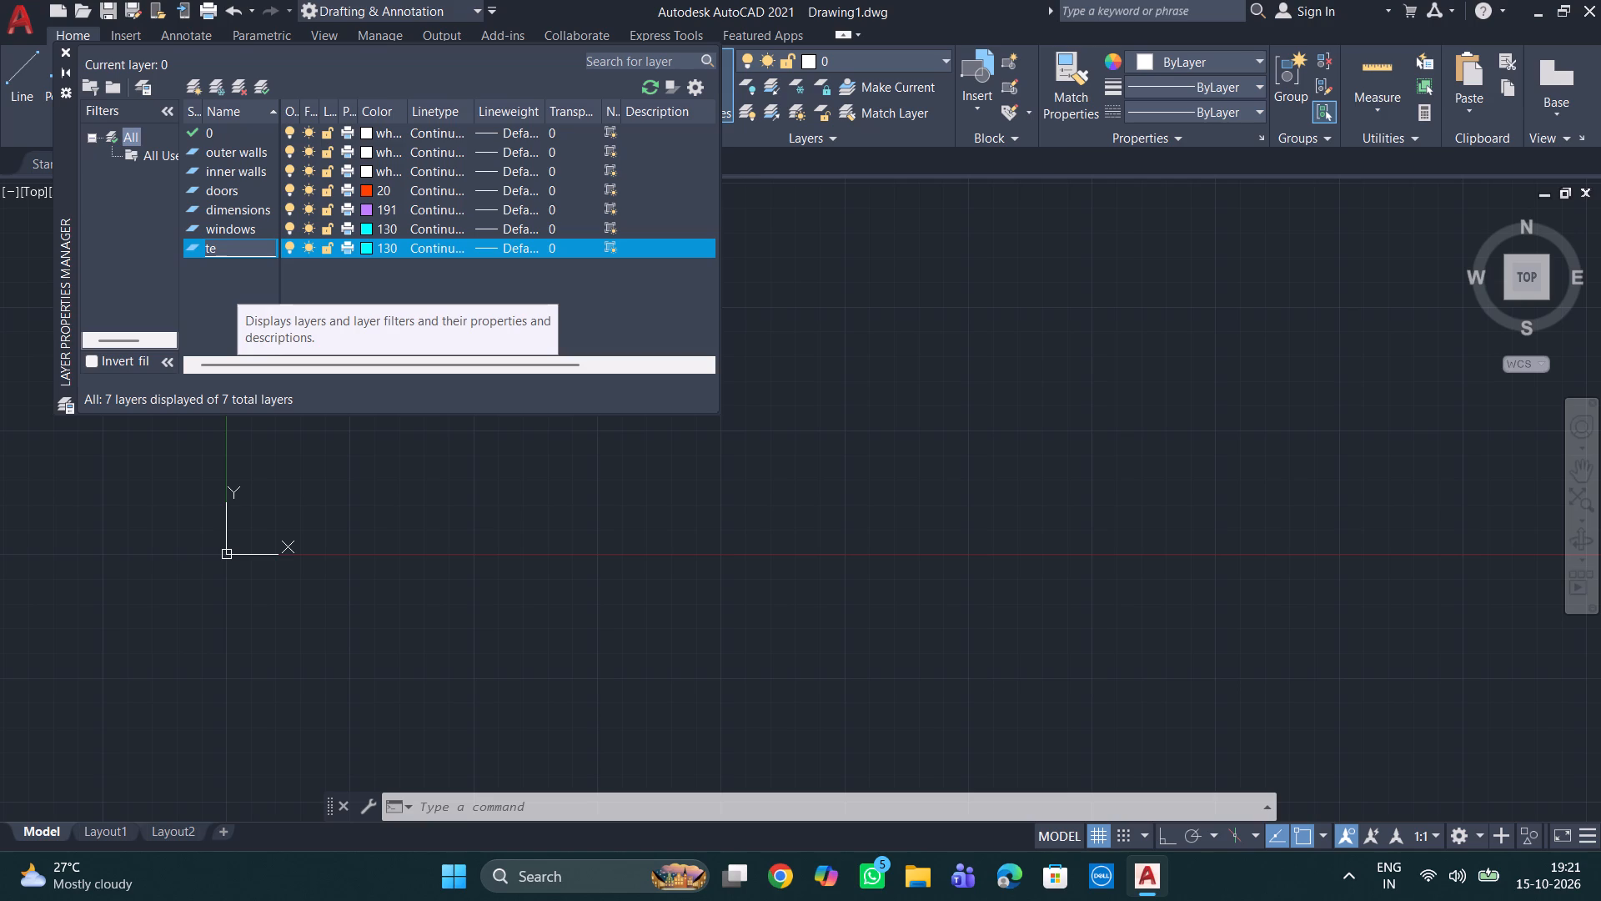
pyautogui.write('xts')
pyautogui.click(359, 246)
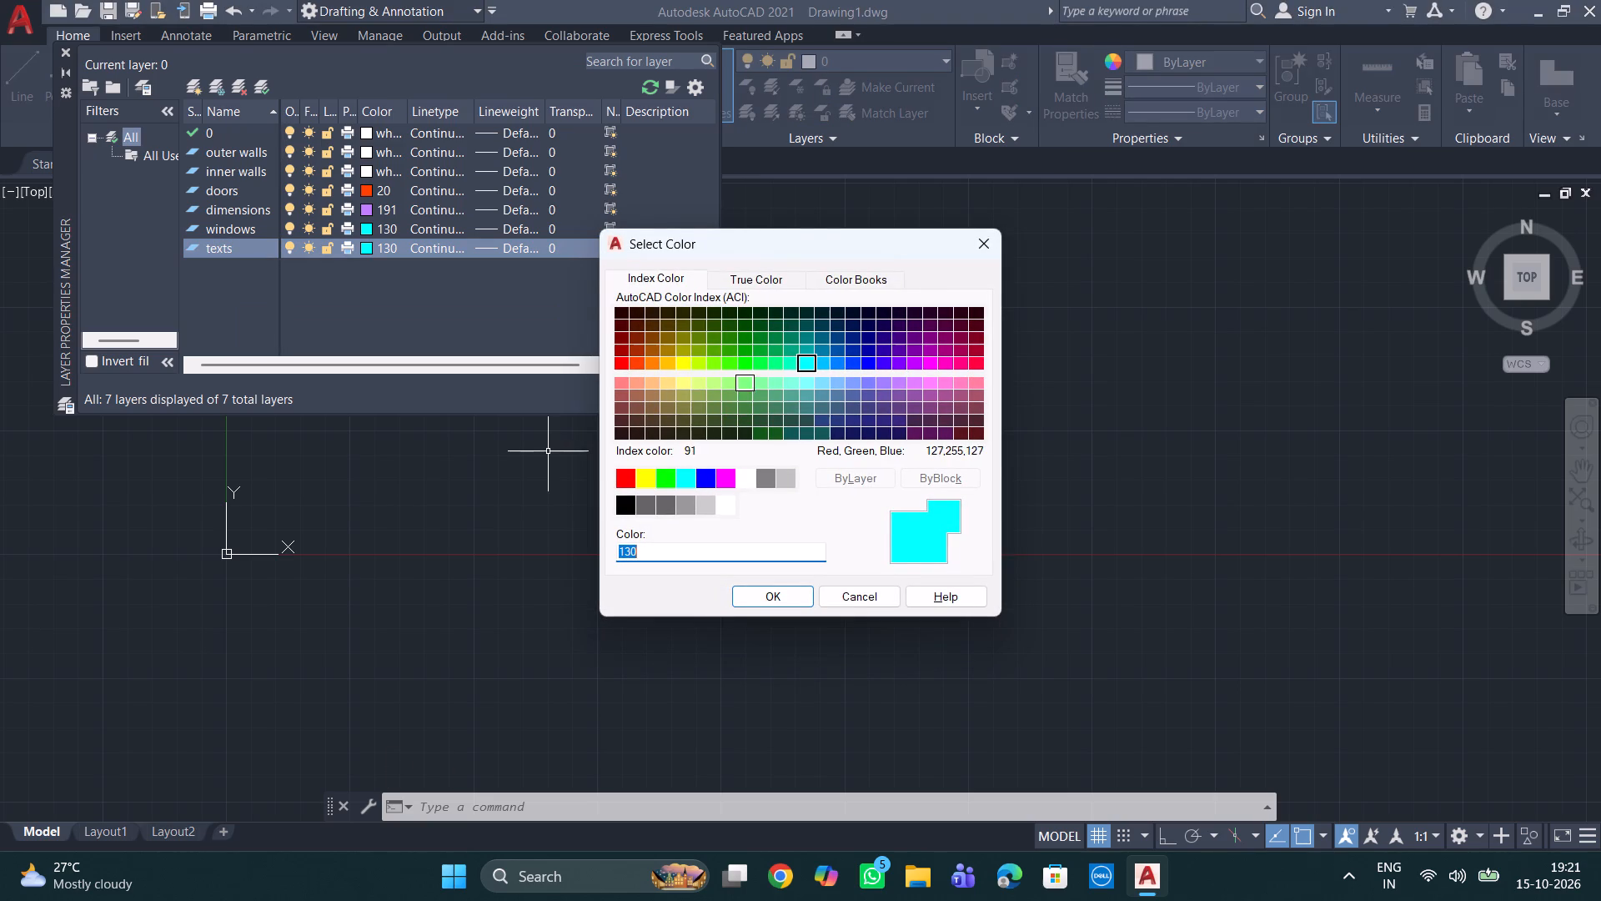
pyautogui.click(743, 364)
pyautogui.click(781, 592)
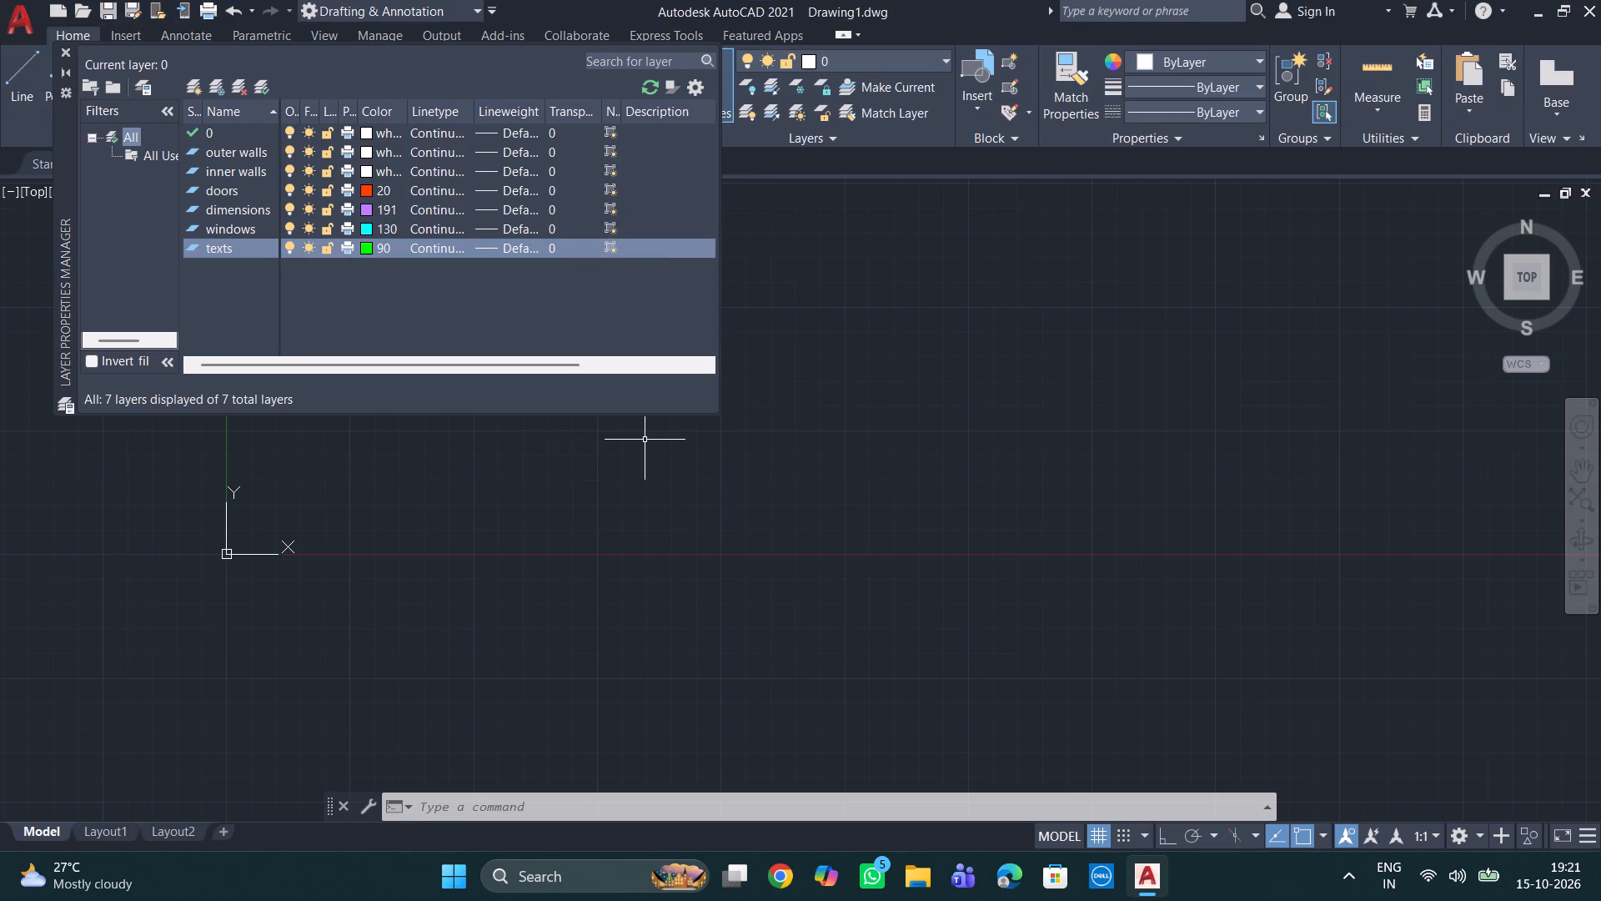
pyautogui.click(64, 52)
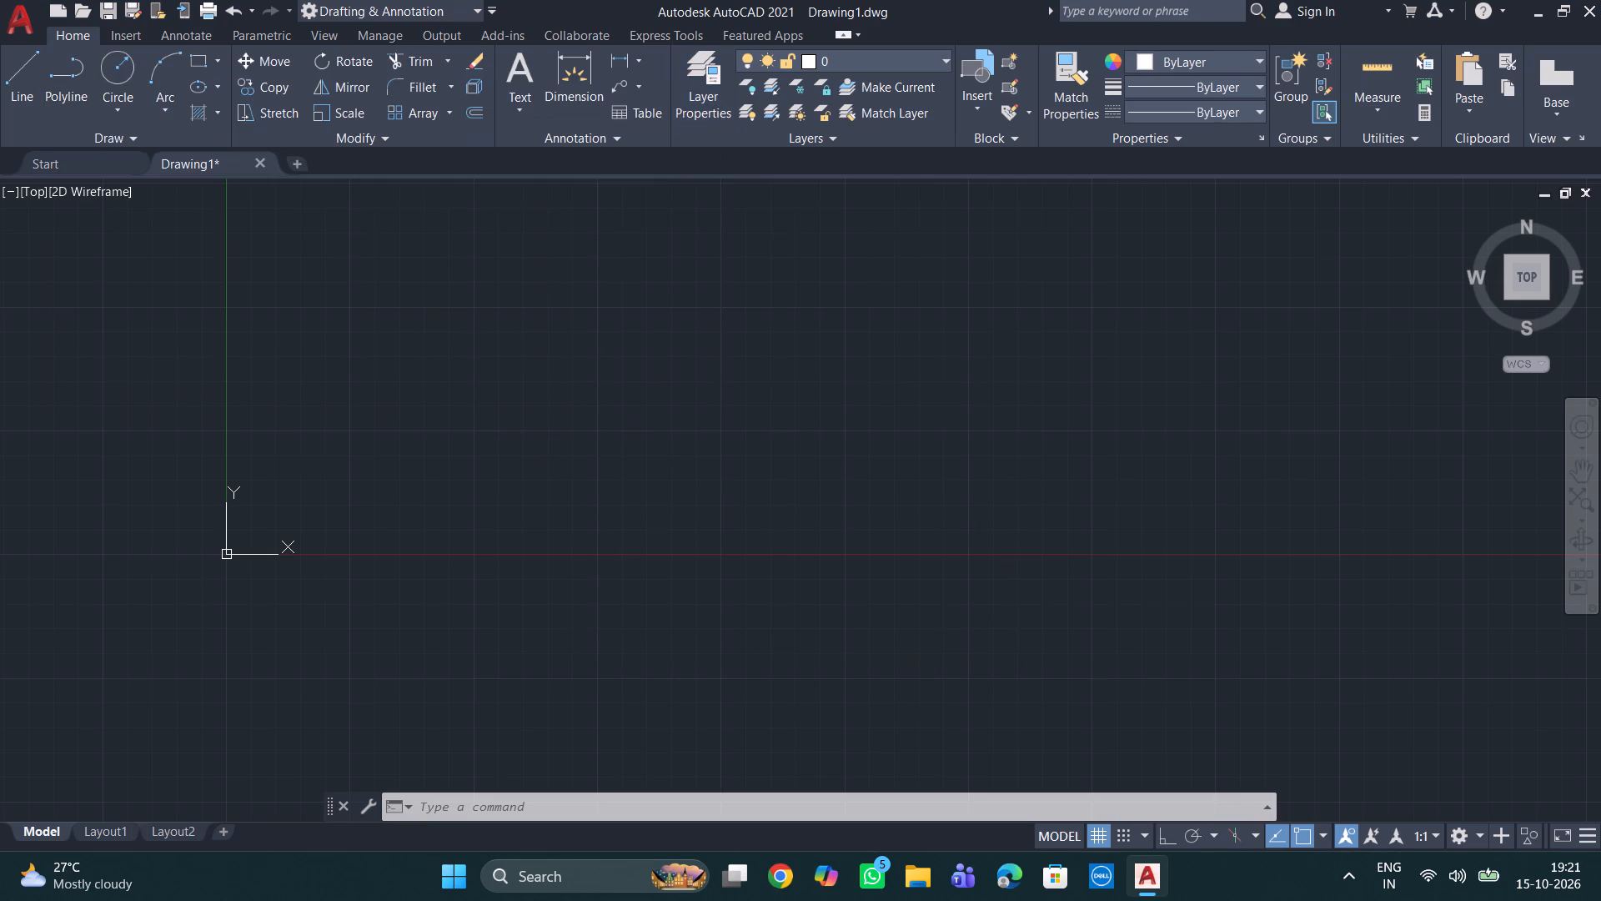
# Start a line up and to the right of the origin and draw a horizontal 40' bottom side with Ortho on.
pyautogui.scroll(-3, 459, 424)
pyautogui.moveTo(439, 410); pyautogui.dragTo(599, 464, button='middle')
pyautogui.scroll(-1, 595, 440)
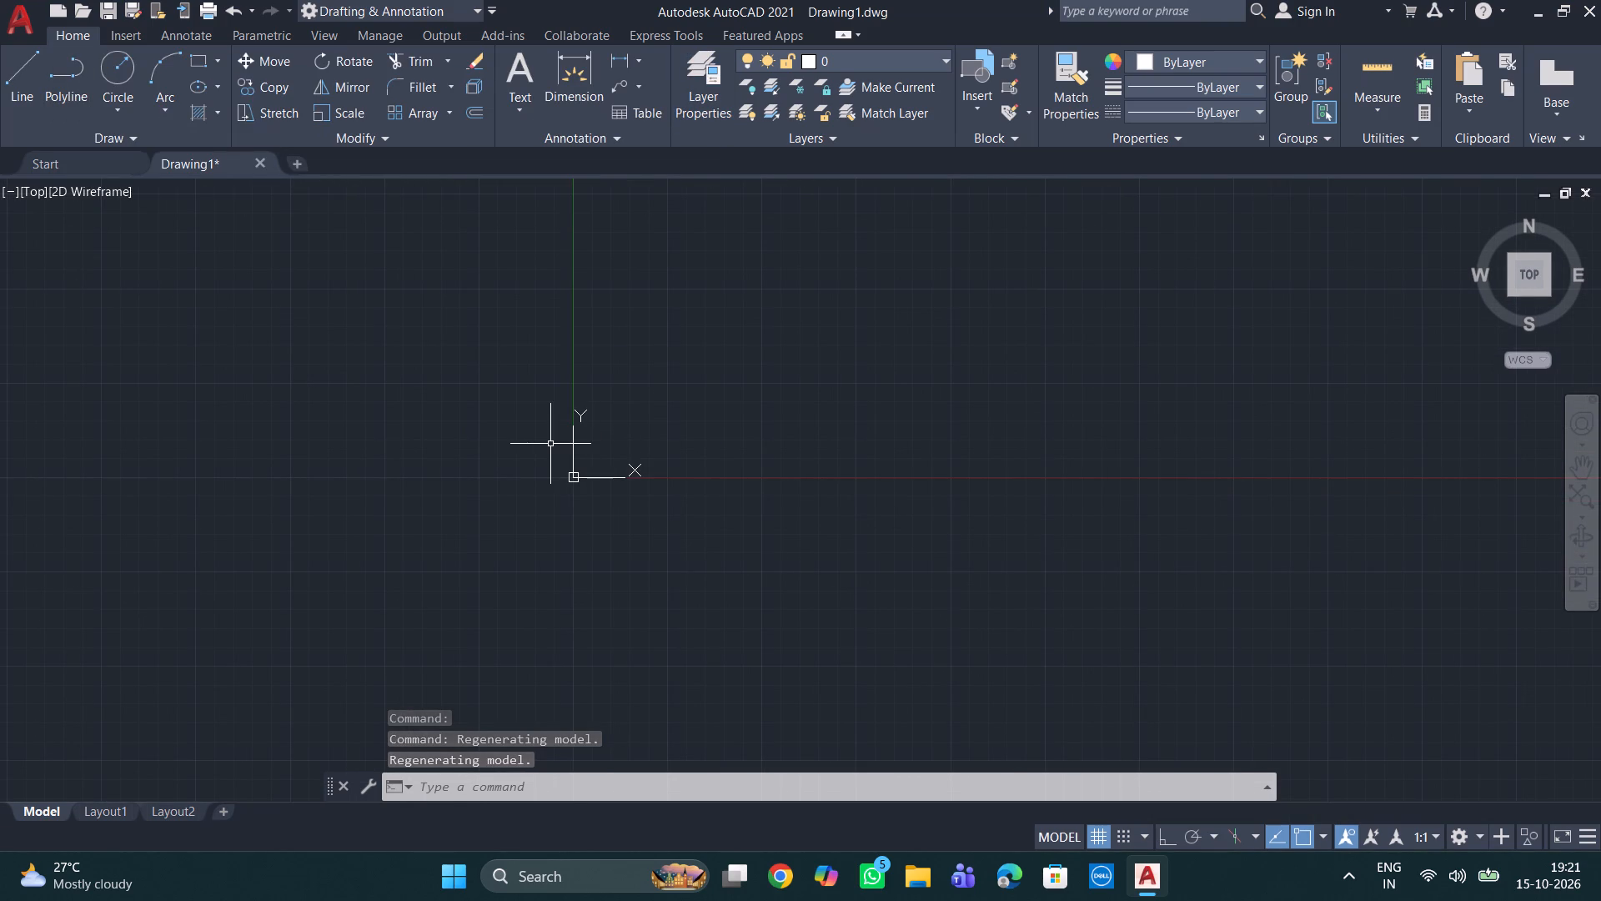
pyautogui.press('Escape')
pyautogui.press('Escape')
pyautogui.press('Escape')
pyautogui.press('Escape')
pyautogui.press('l')
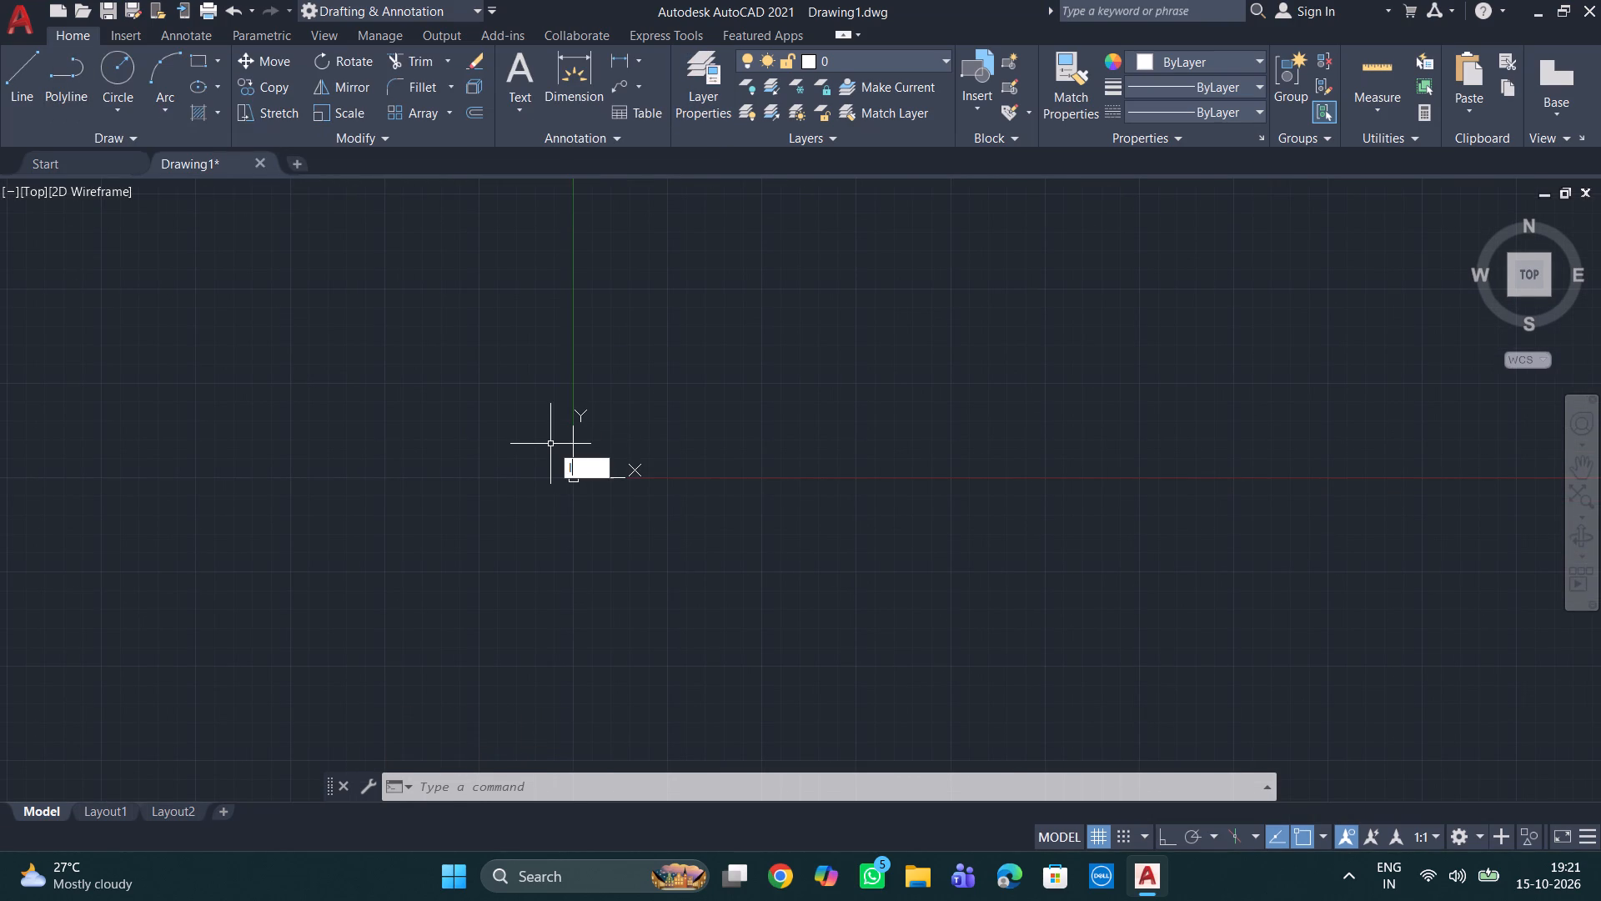
pyautogui.press('Return')
pyautogui.scroll(-1, 757, 454)
pyautogui.moveTo(728, 420); pyautogui.dragTo(660, 496, button='middle')
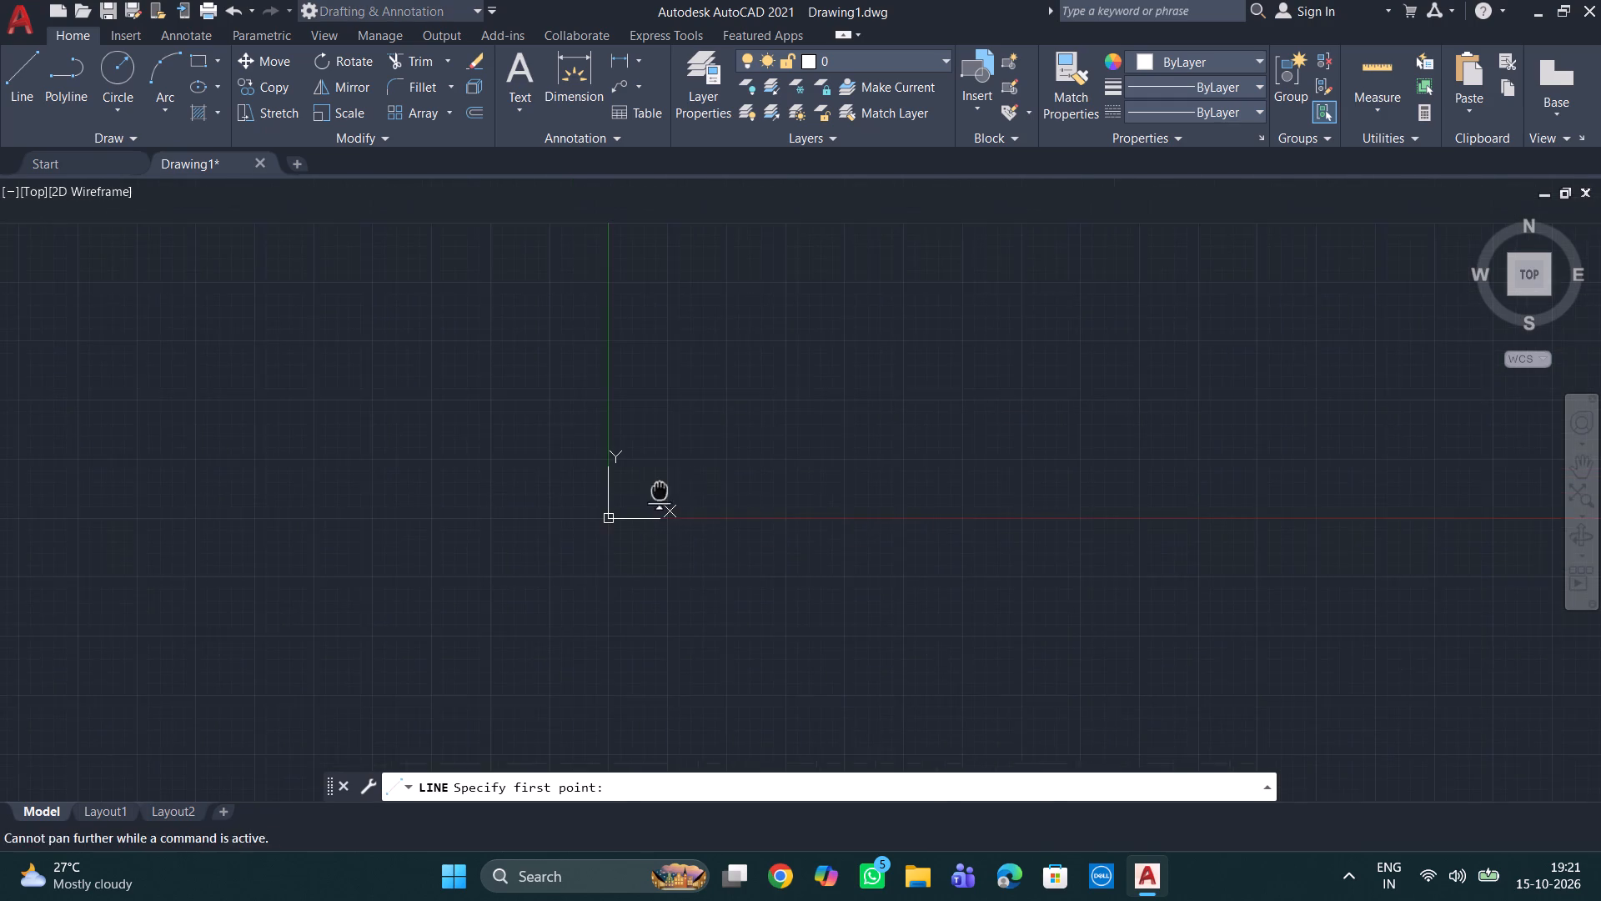
pyautogui.moveTo(660, 496); pyautogui.dragTo(647, 505, button='middle')
pyautogui.scroll(-1, 646, 506)
pyautogui.scroll(4, 636, 505)
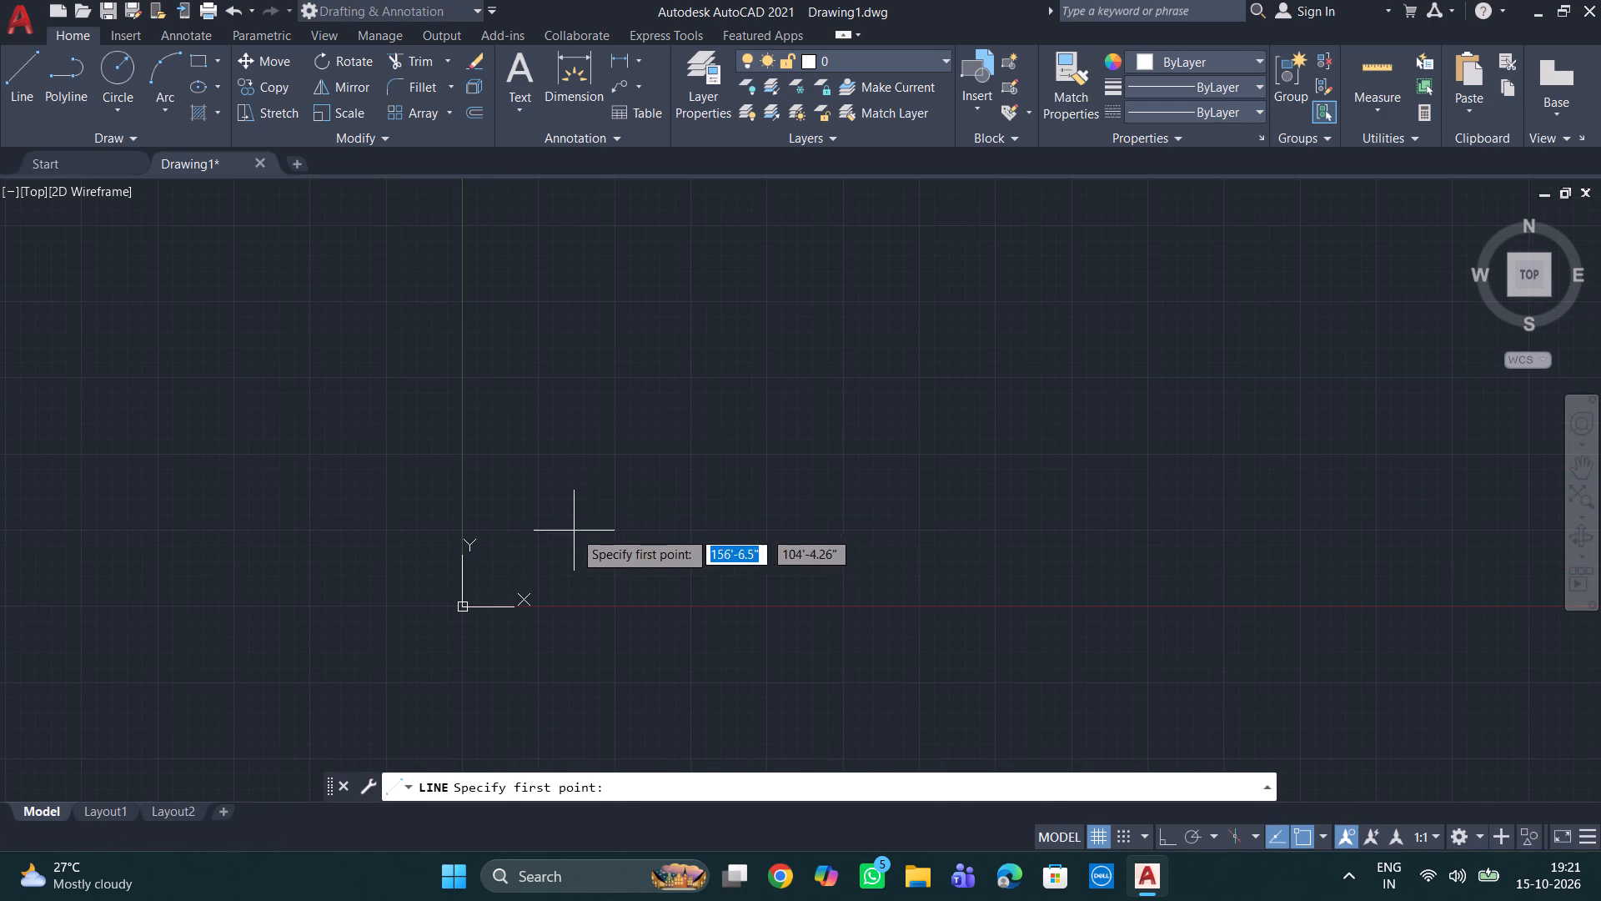
pyautogui.click(575, 529)
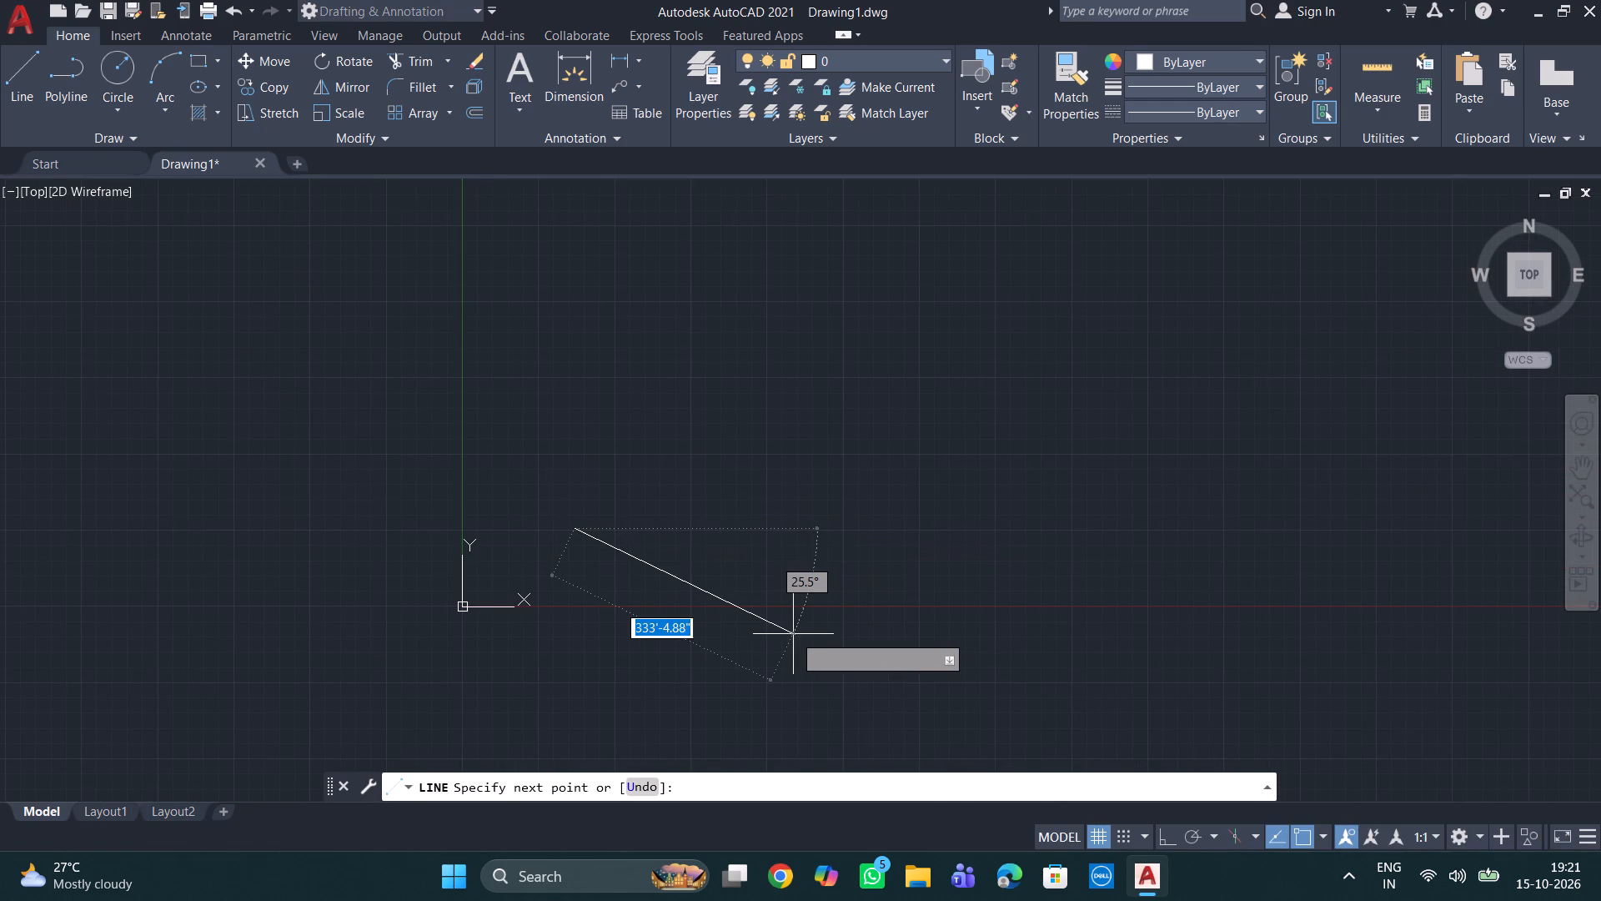
pyautogui.press('F8')
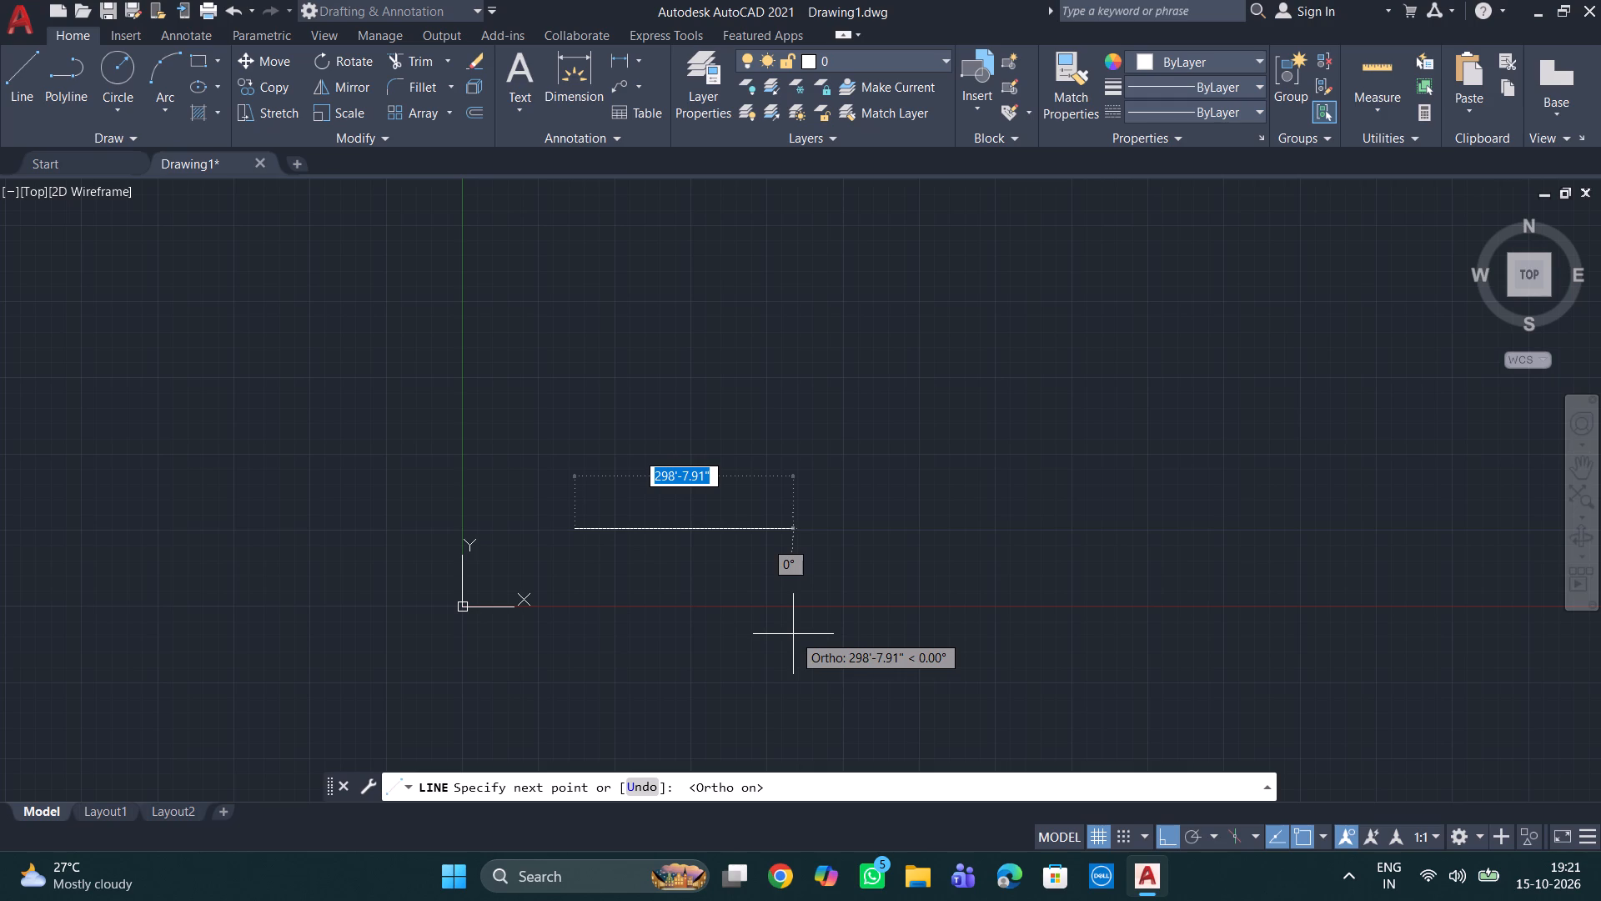
pyautogui.write("40'")
pyautogui.press('Return')
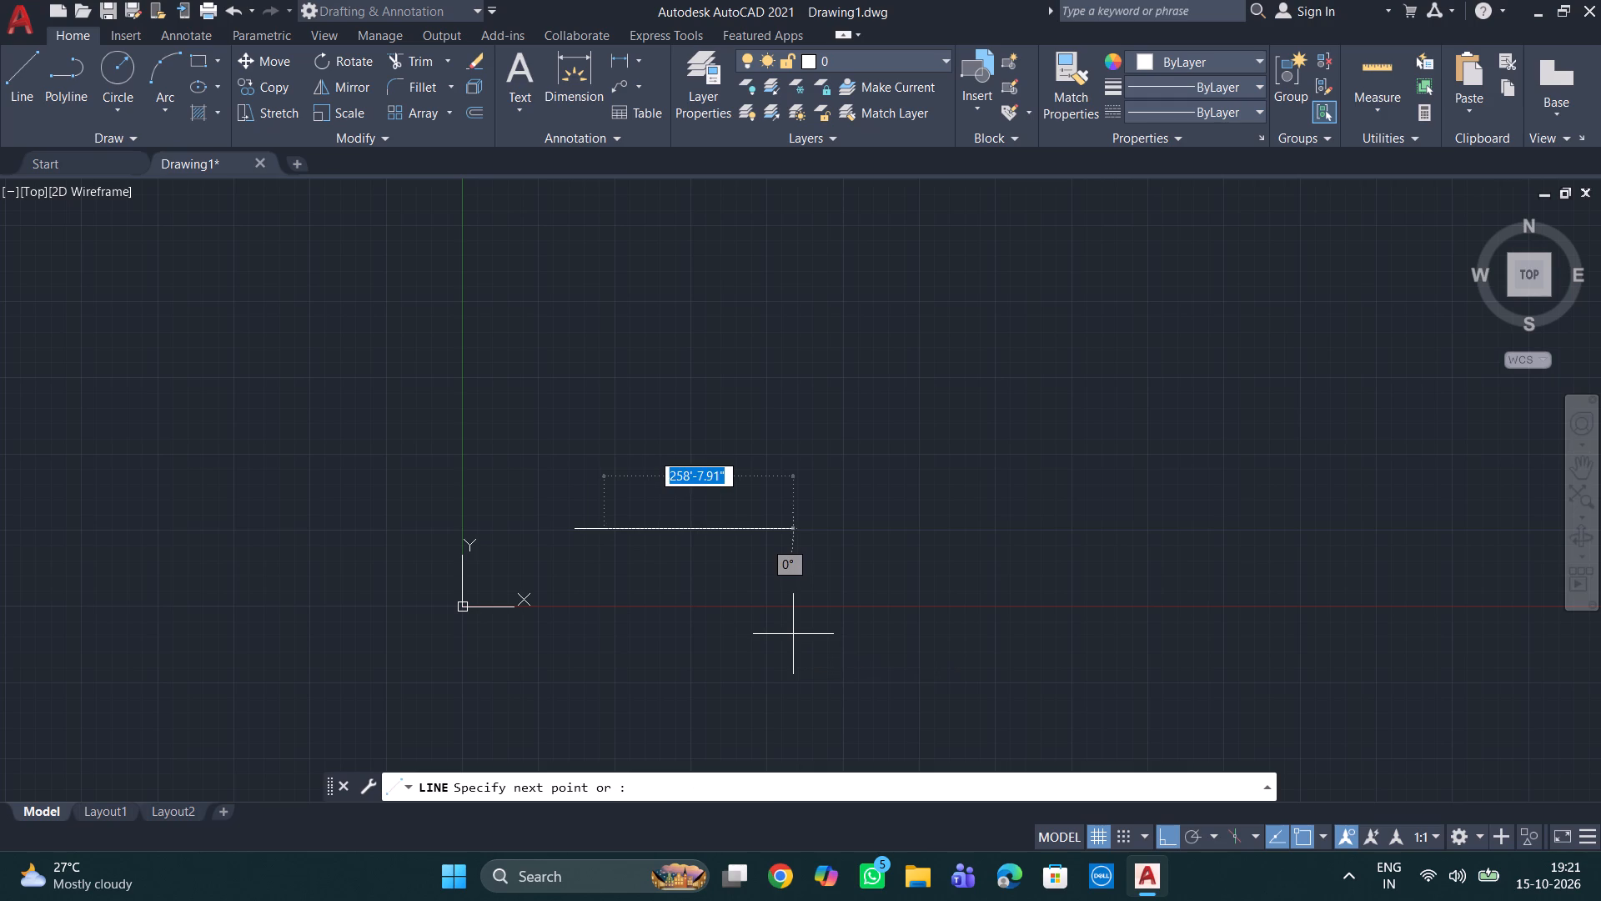
# Complete the square outline with three more 40' sides going up, left and back down, and end the line.
pyautogui.scroll(5, 580, 550)
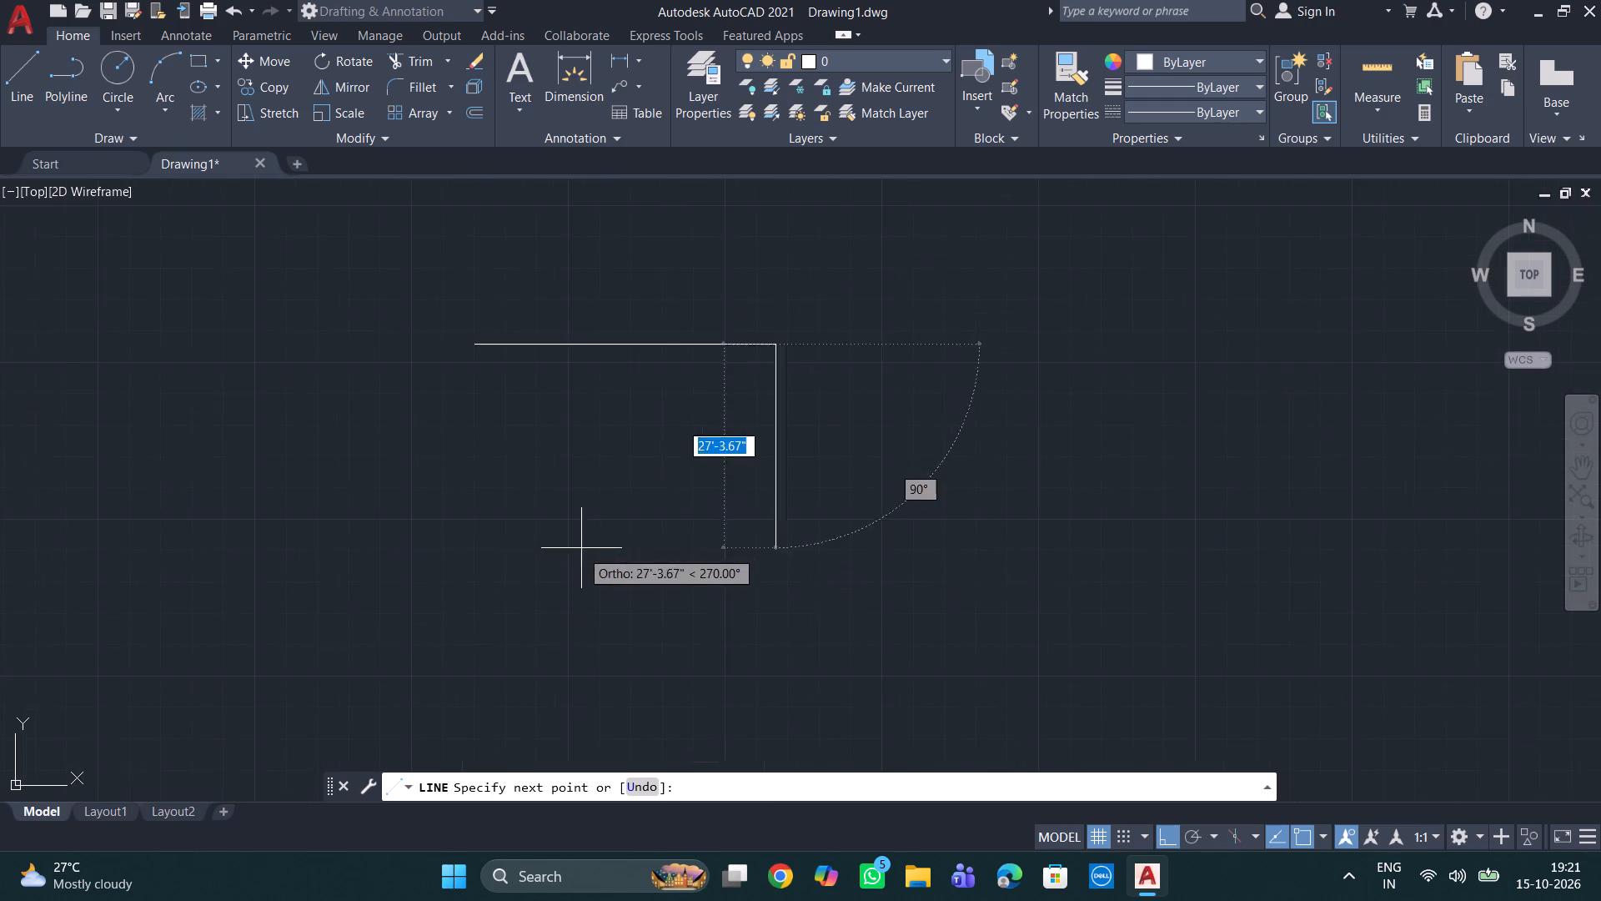
pyautogui.scroll(-3, 597, 507)
pyautogui.moveTo(592, 503); pyautogui.dragTo(630, 579, button='middle')
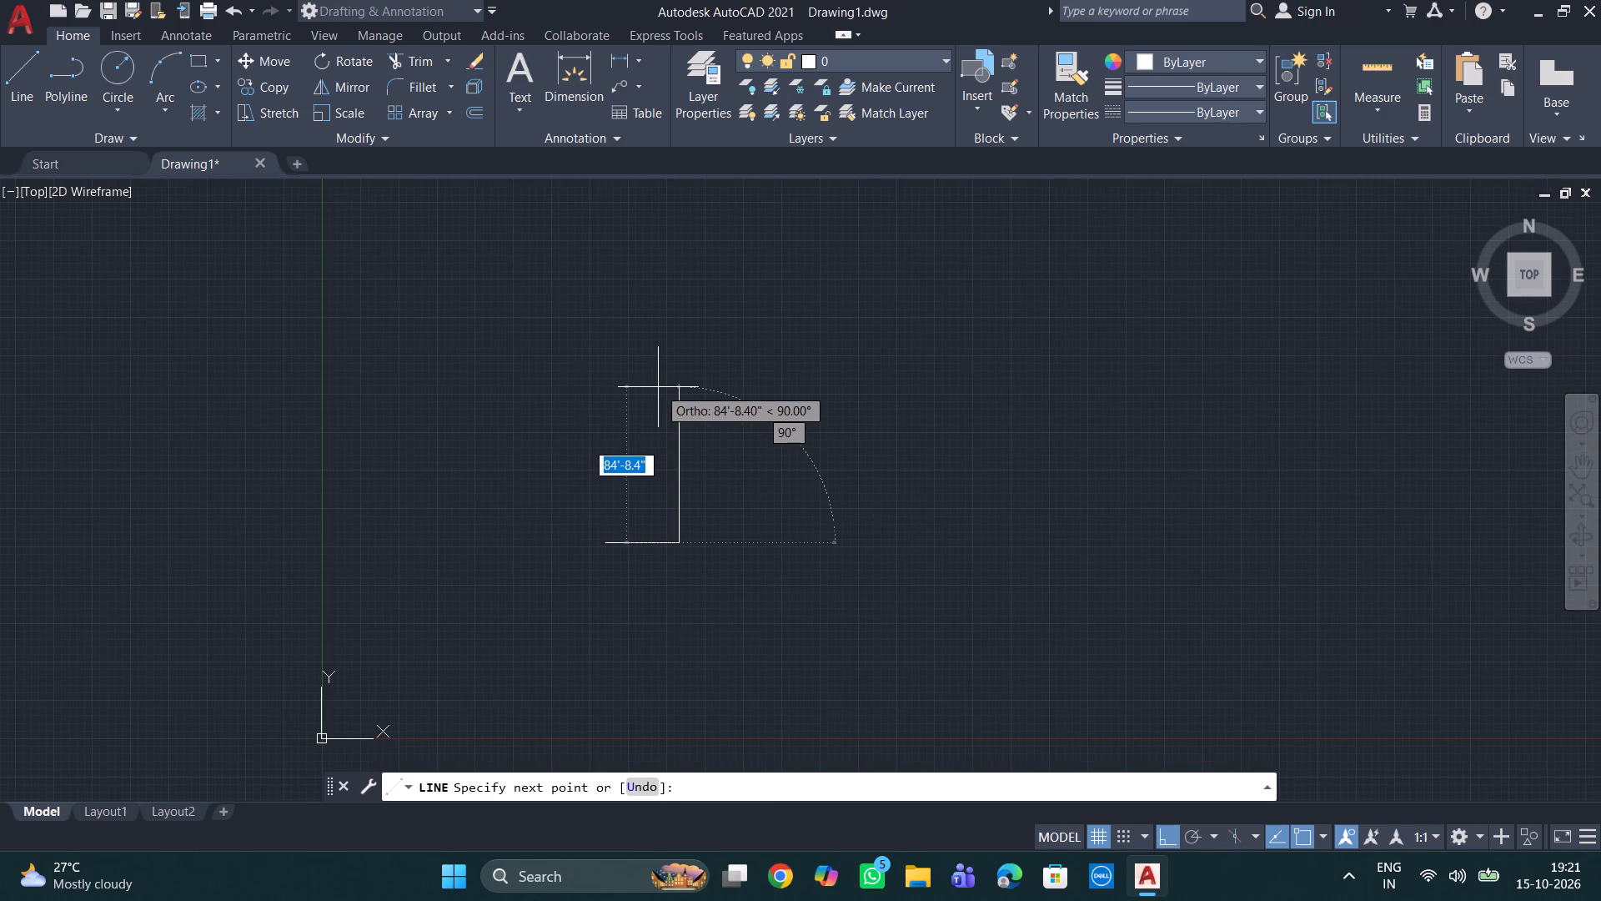
pyautogui.write("40'")
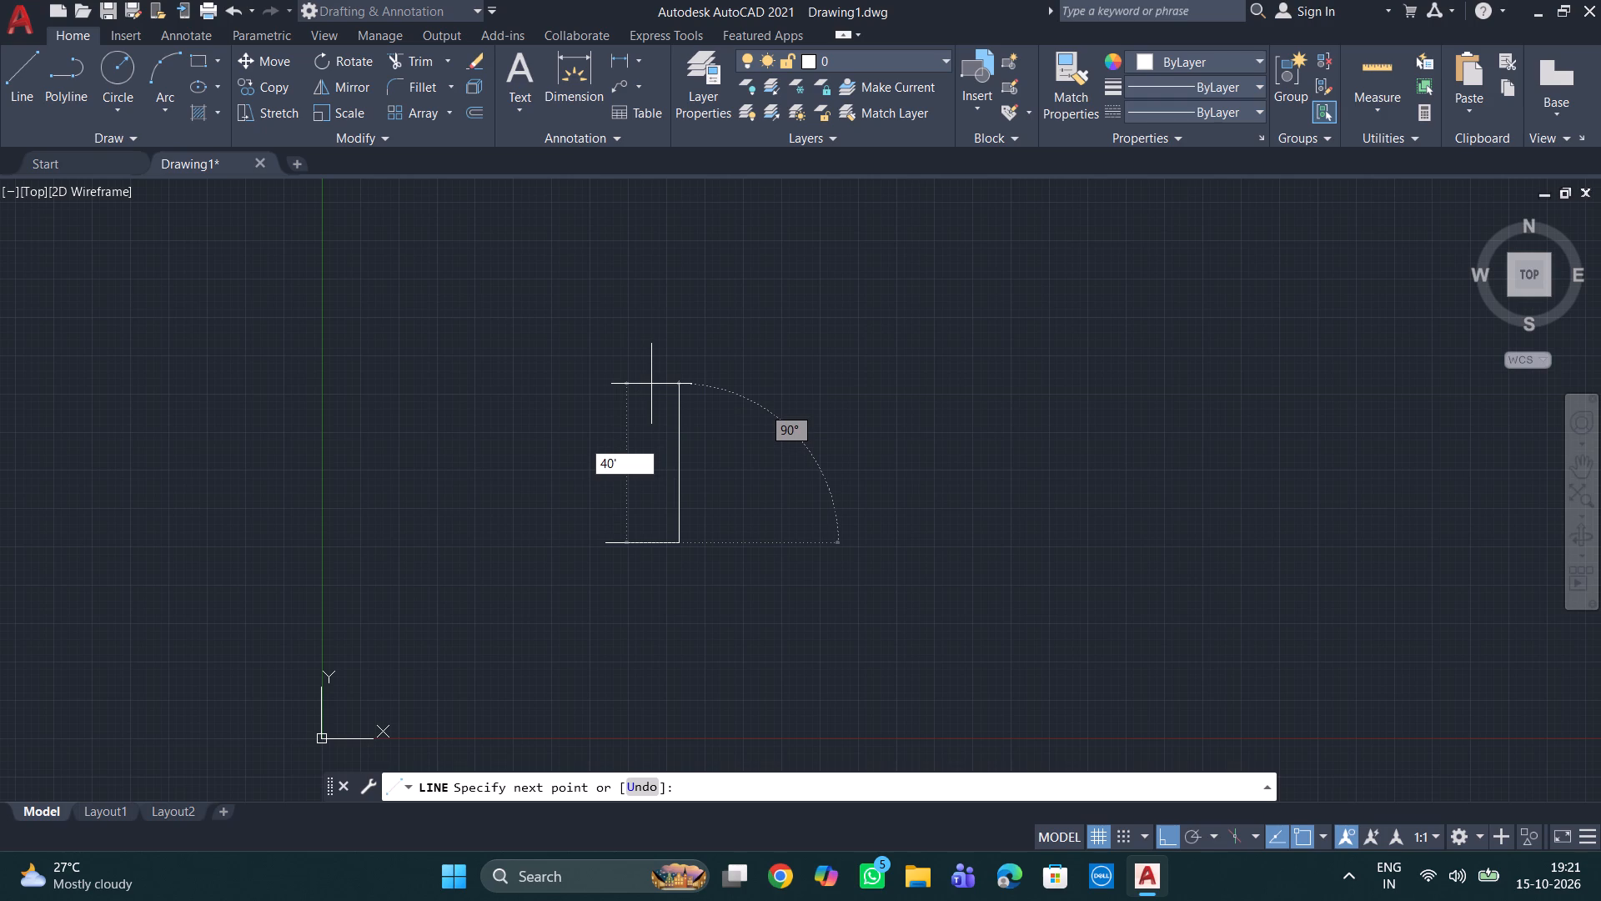
pyautogui.press('Return')
pyautogui.write("40'")
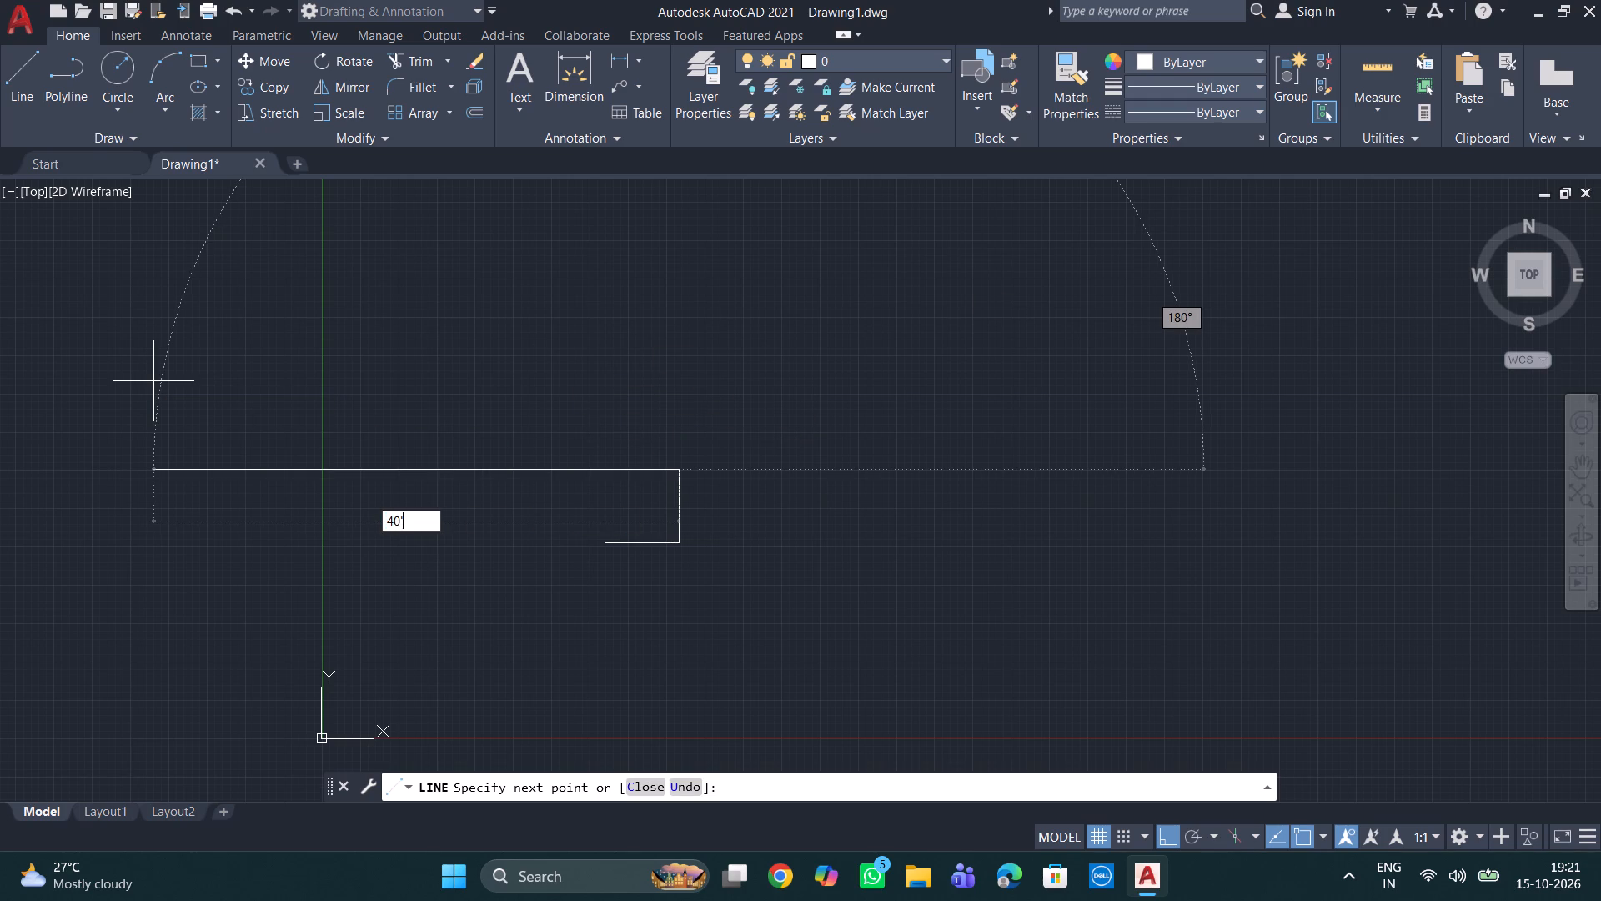
pyautogui.press('Return')
pyautogui.write("40'")
pyautogui.press('Return')
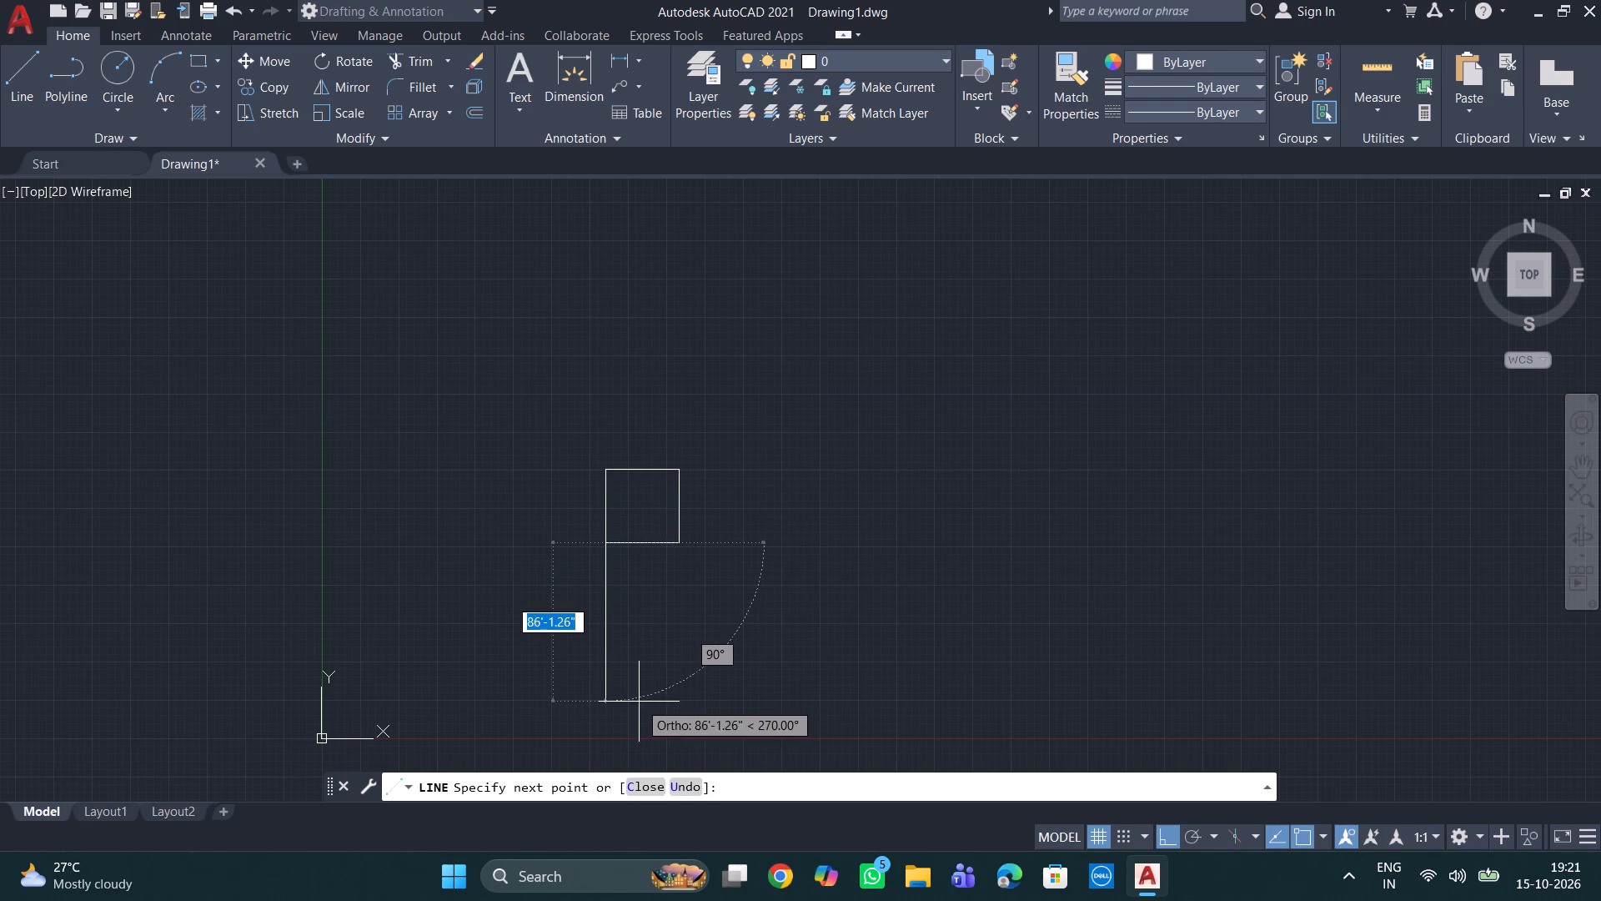
pyautogui.press('Escape')
# Move the whole square by its bottom side's midpoint, with Ortho off, to just above and right of the origin.
pyautogui.scroll(2, 605, 636)
pyautogui.scroll(-1, 610, 632)
pyautogui.click(807, 554)
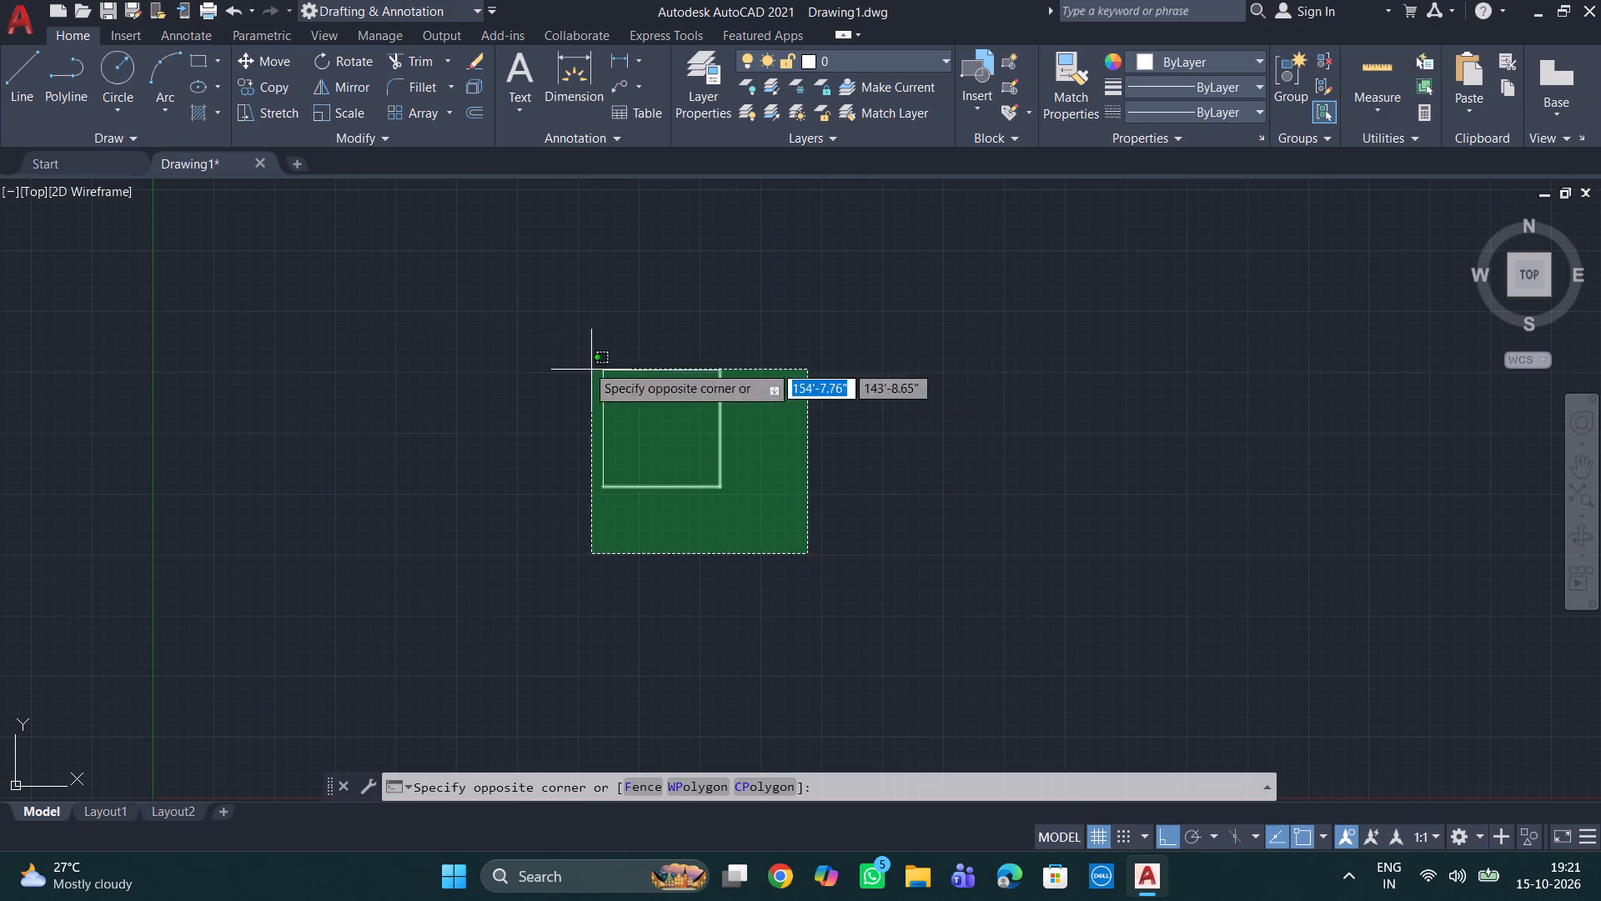
pyautogui.click(550, 320)
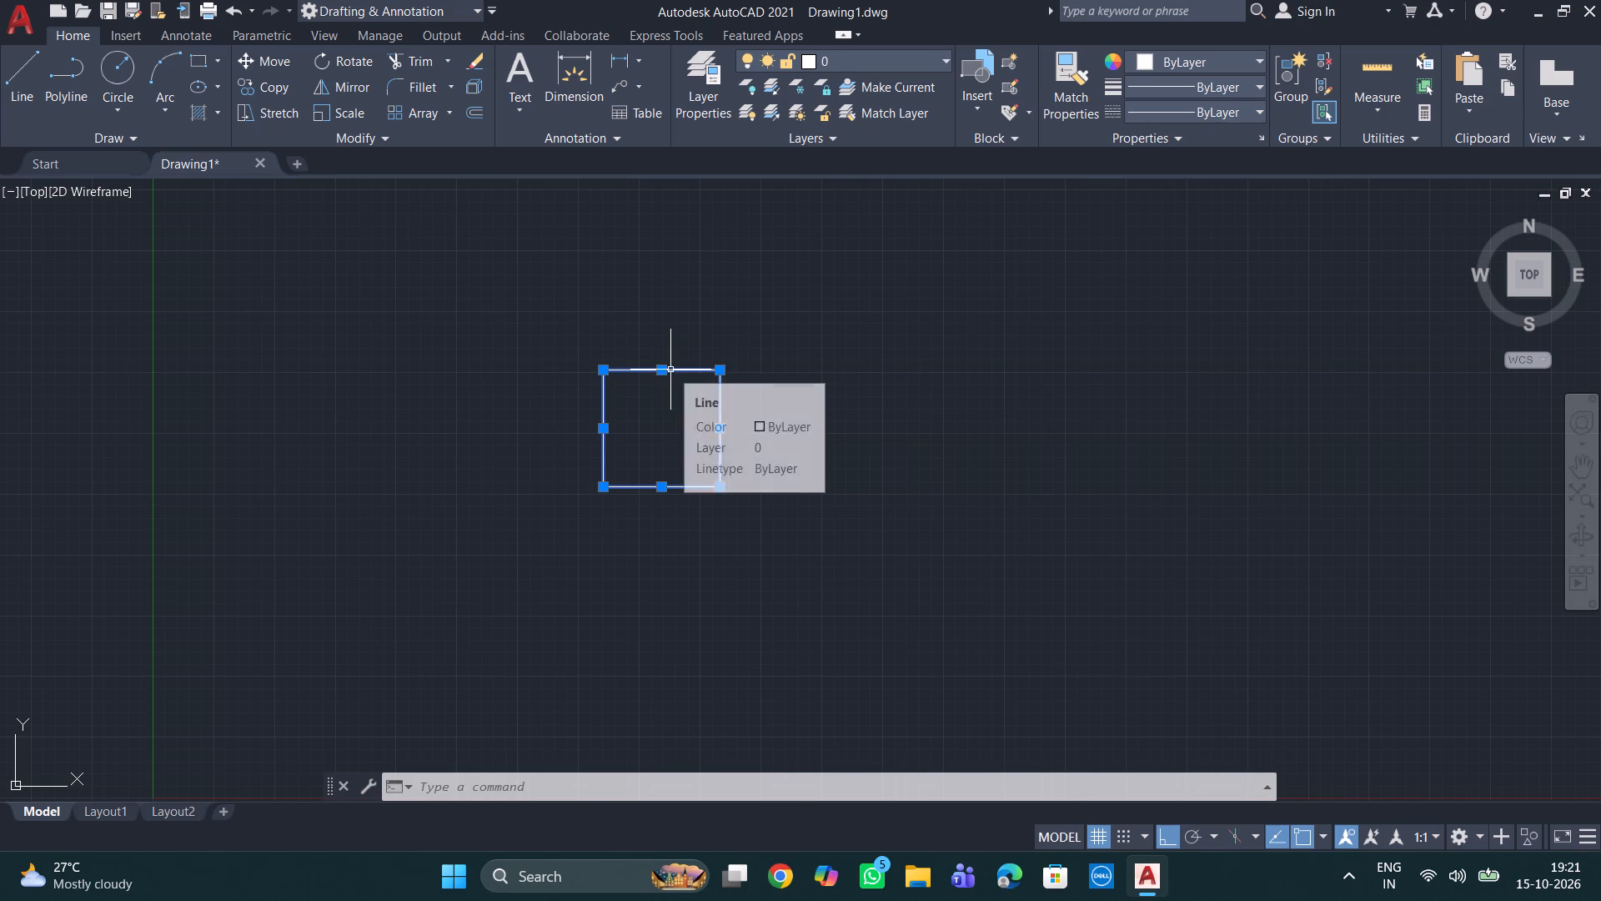
pyautogui.press('m')
pyautogui.press('Return')
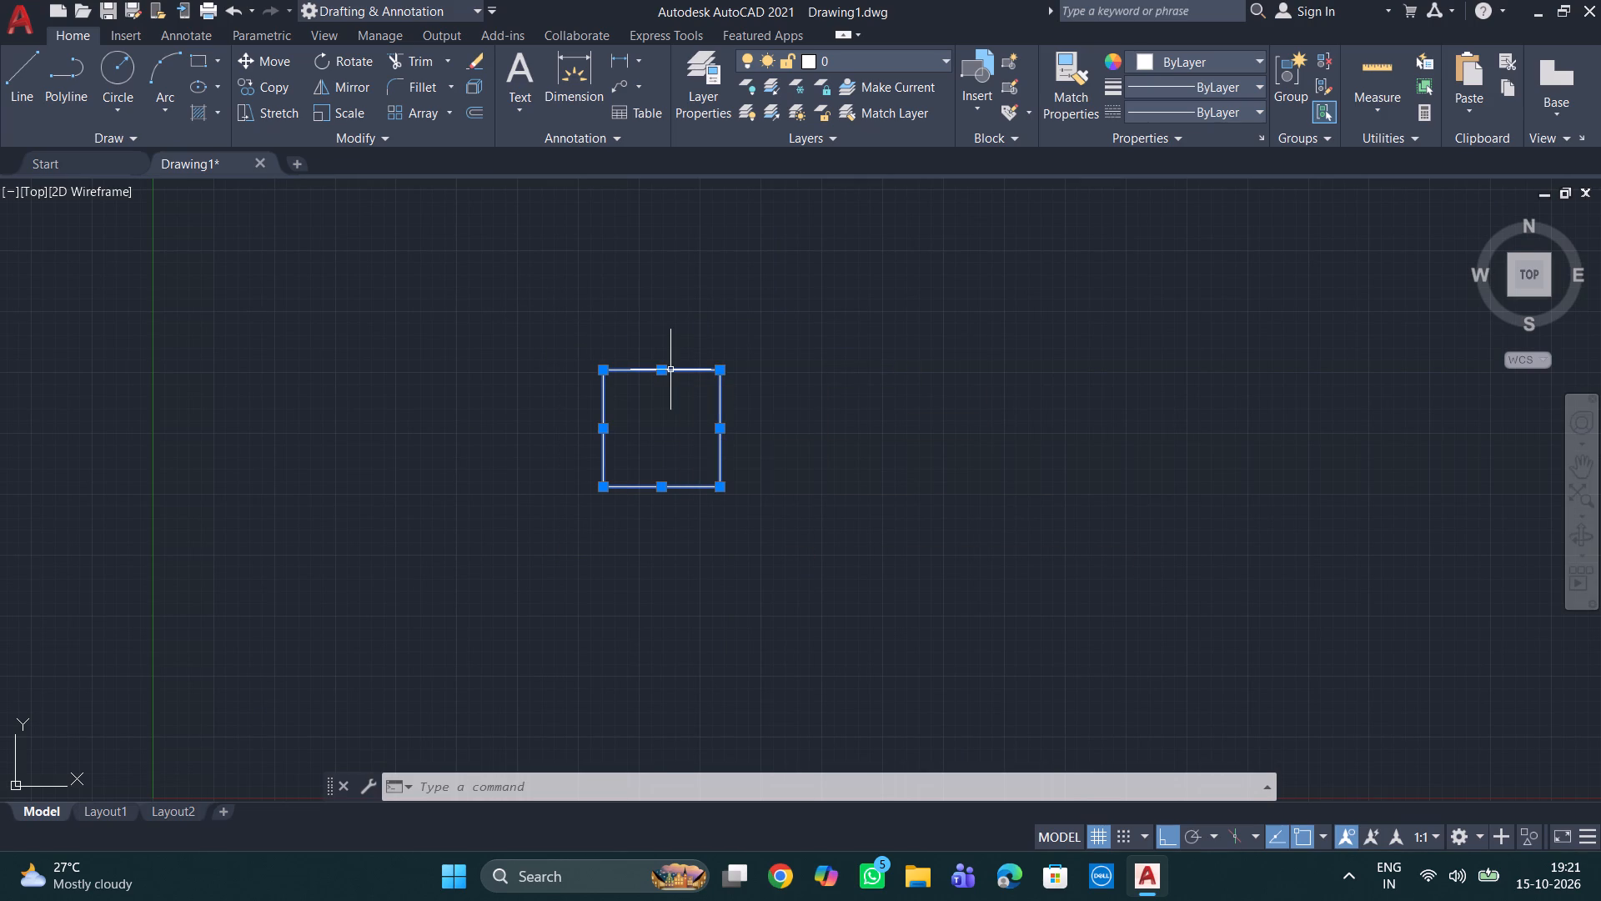
pyautogui.scroll(1, 665, 499)
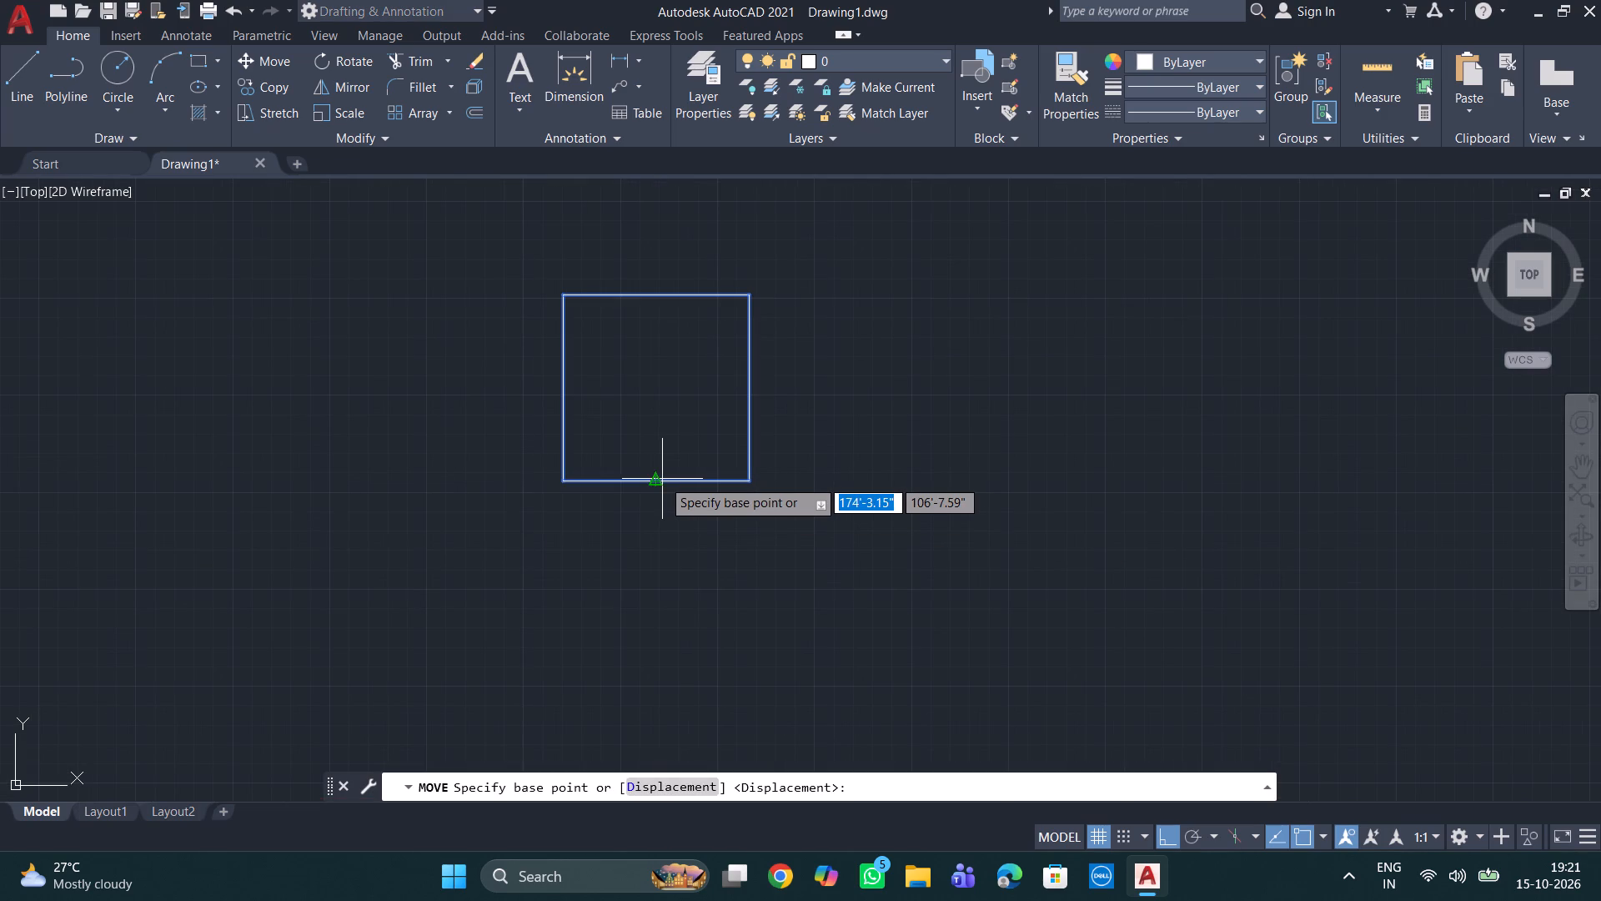
pyautogui.click(655, 478)
pyautogui.scroll(-3, 380, 570)
pyautogui.moveTo(379, 569); pyautogui.dragTo(533, 504, button='middle')
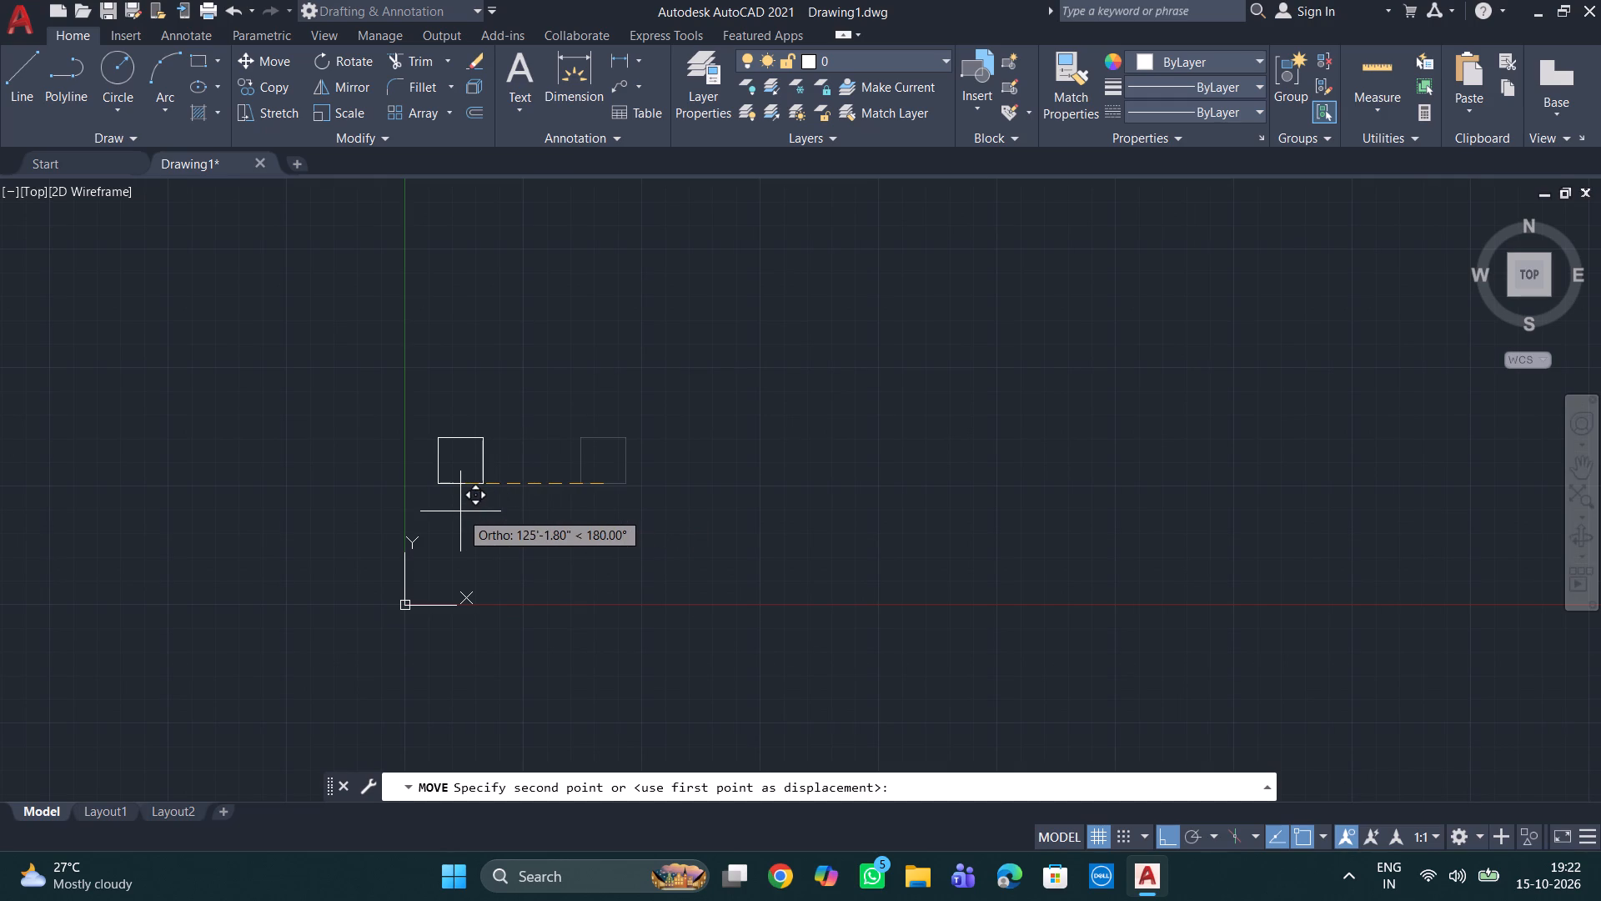
pyautogui.press('F8')
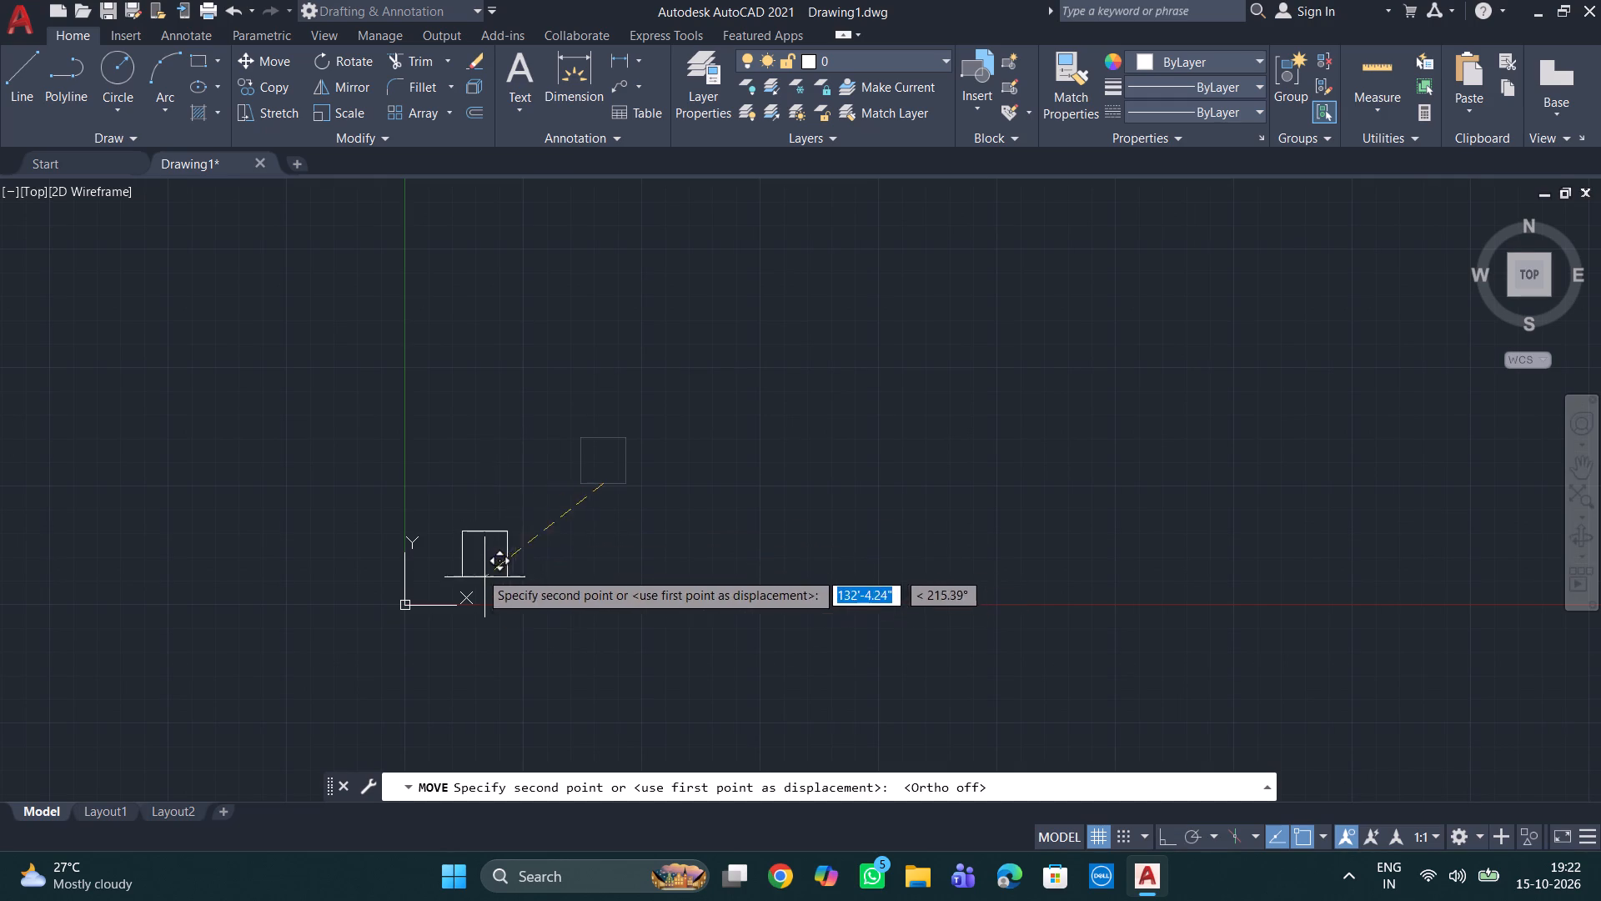
pyautogui.scroll(3, 474, 566)
pyautogui.moveTo(410, 616); pyautogui.dragTo(447, 551, button='middle')
pyautogui.scroll(1, 348, 584)
pyautogui.moveTo(387, 587); pyautogui.dragTo(485, 567, button='middle')
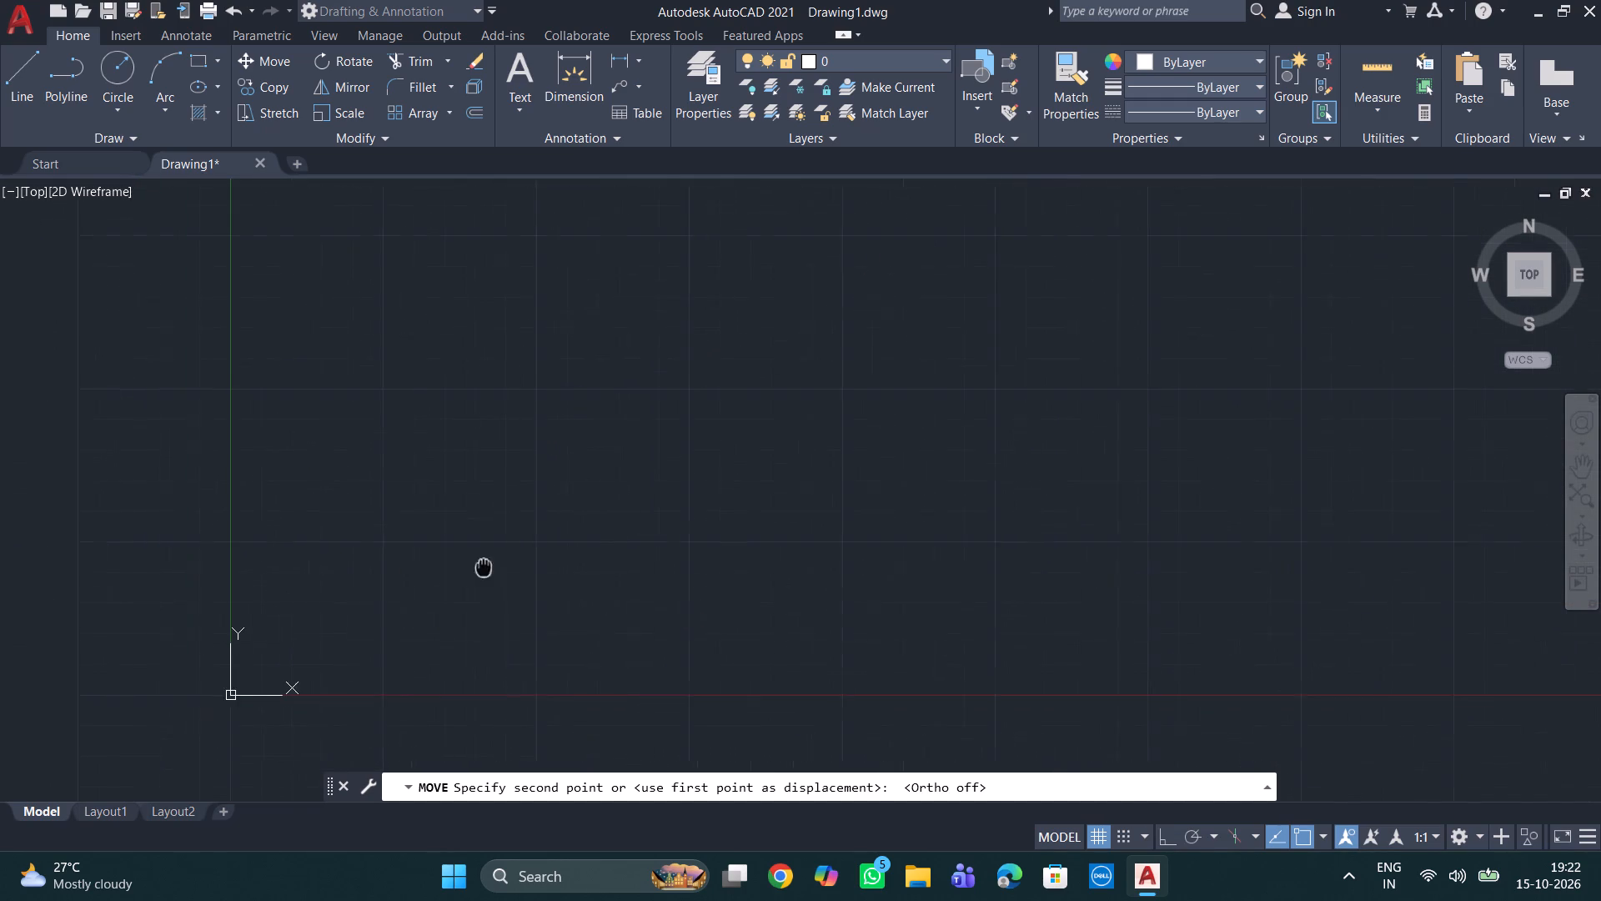
pyautogui.moveTo(485, 567); pyautogui.dragTo(487, 566, button='middle')
pyautogui.scroll(1, 486, 623)
pyautogui.moveTo(507, 619); pyautogui.dragTo(609, 603, button='middle')
pyautogui.scroll(-1, 610, 611)
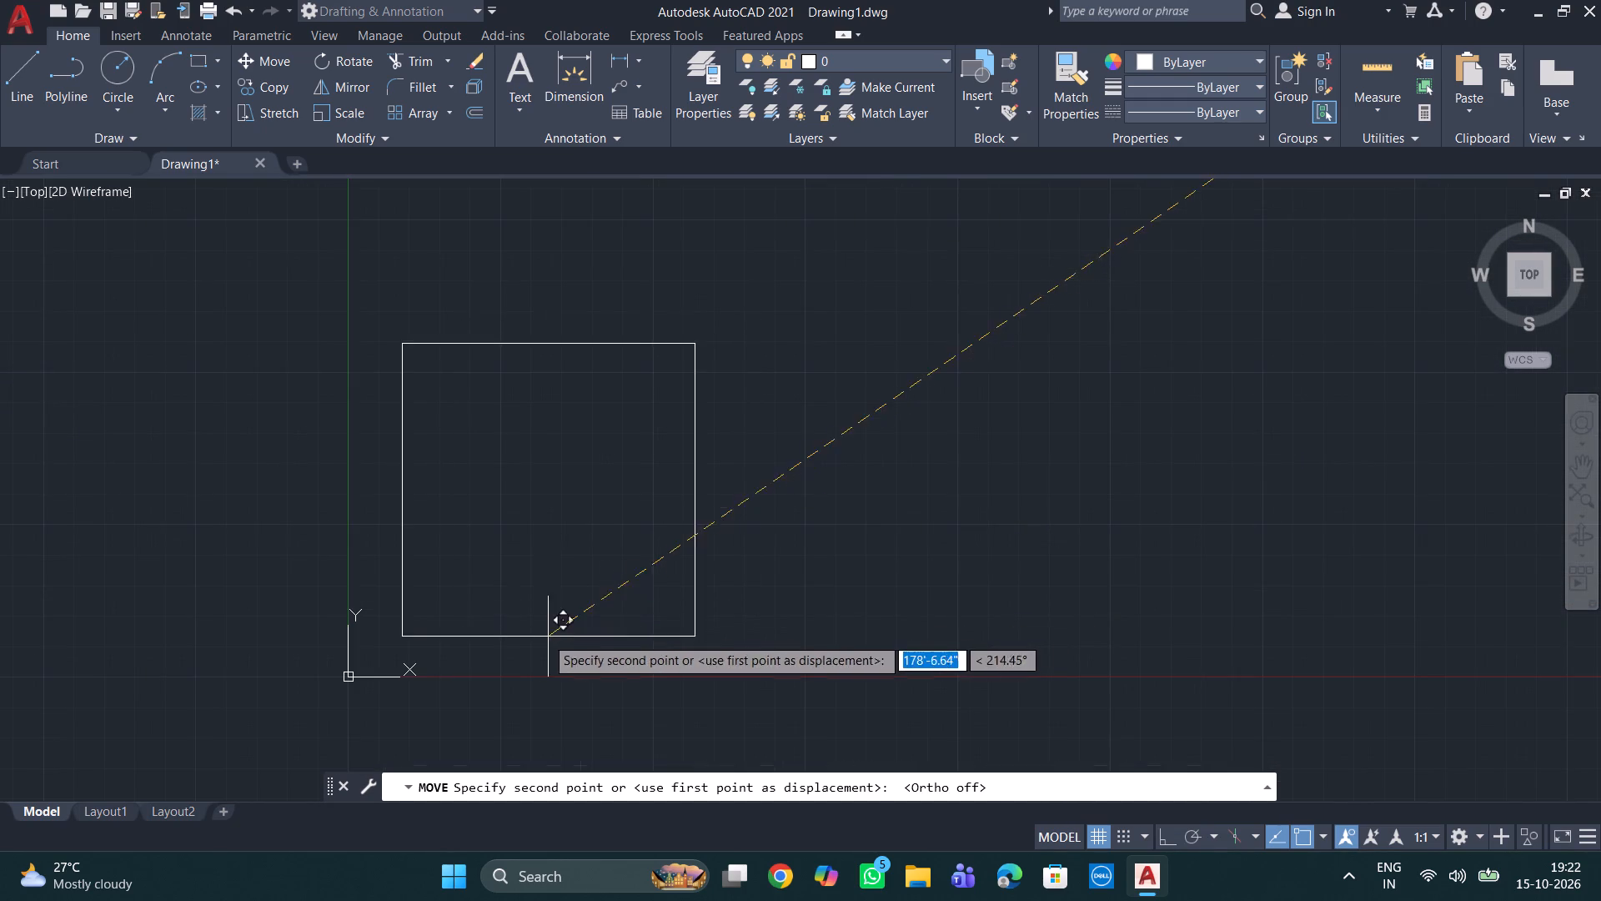
pyautogui.scroll(1, 617, 625)
pyautogui.scroll(-1, 648, 616)
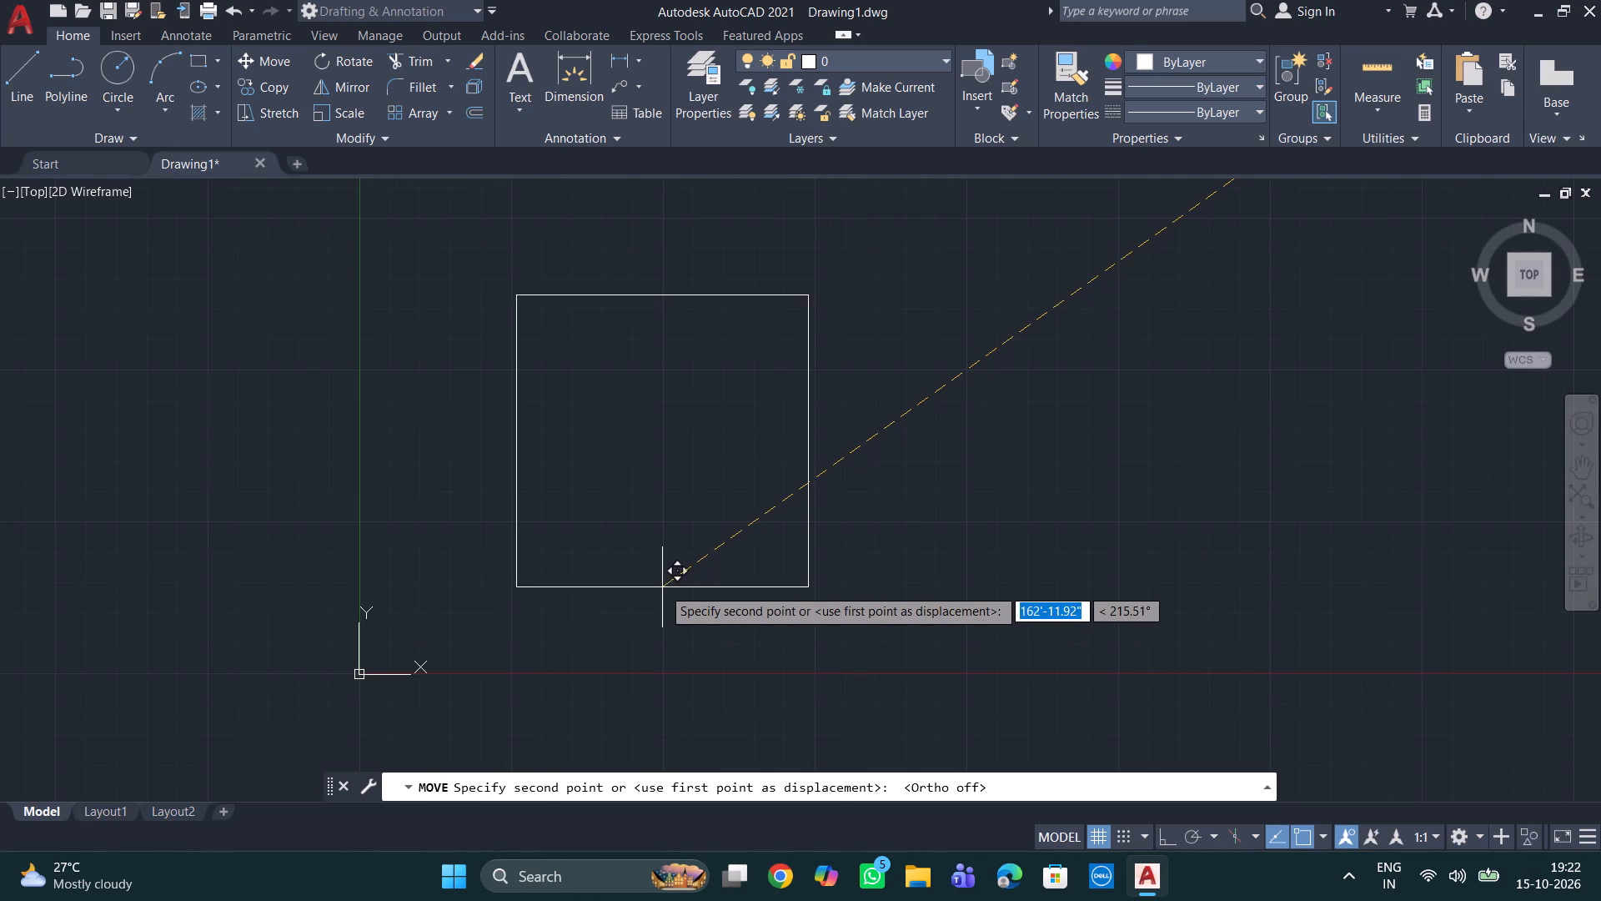
pyautogui.click(662, 578)
pyautogui.press('Escape')
pyautogui.press('Escape')
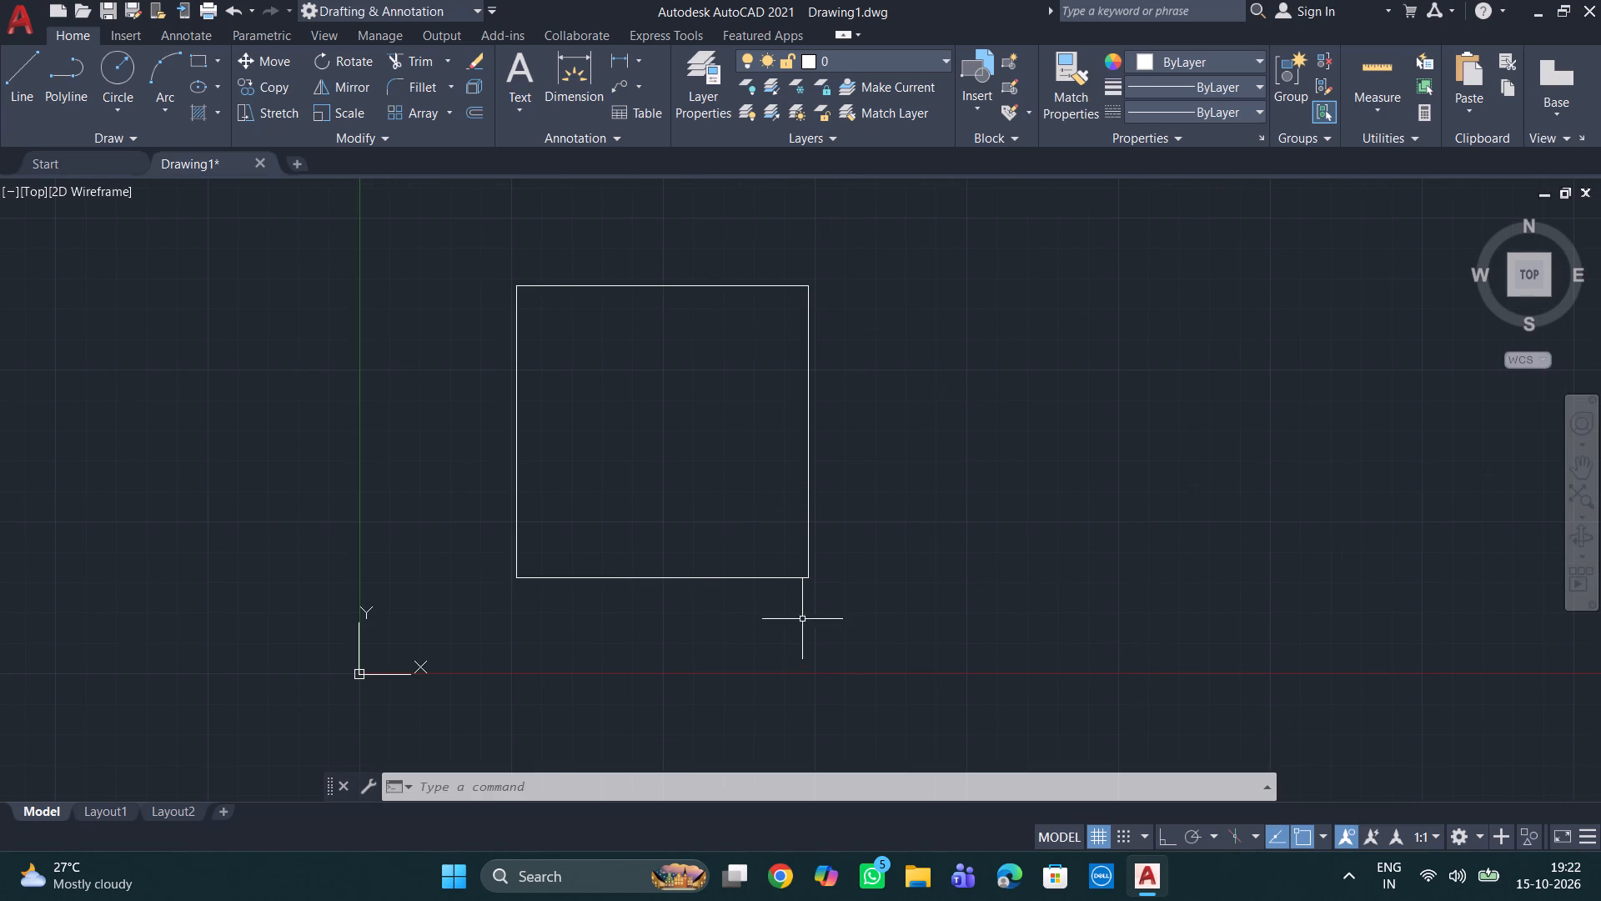
pyautogui.press('Escape')
# Offset all four sides of the square 9" inward to form the outer walls.
pyautogui.press('o')
pyautogui.press('Return')
pyautogui.press('9')
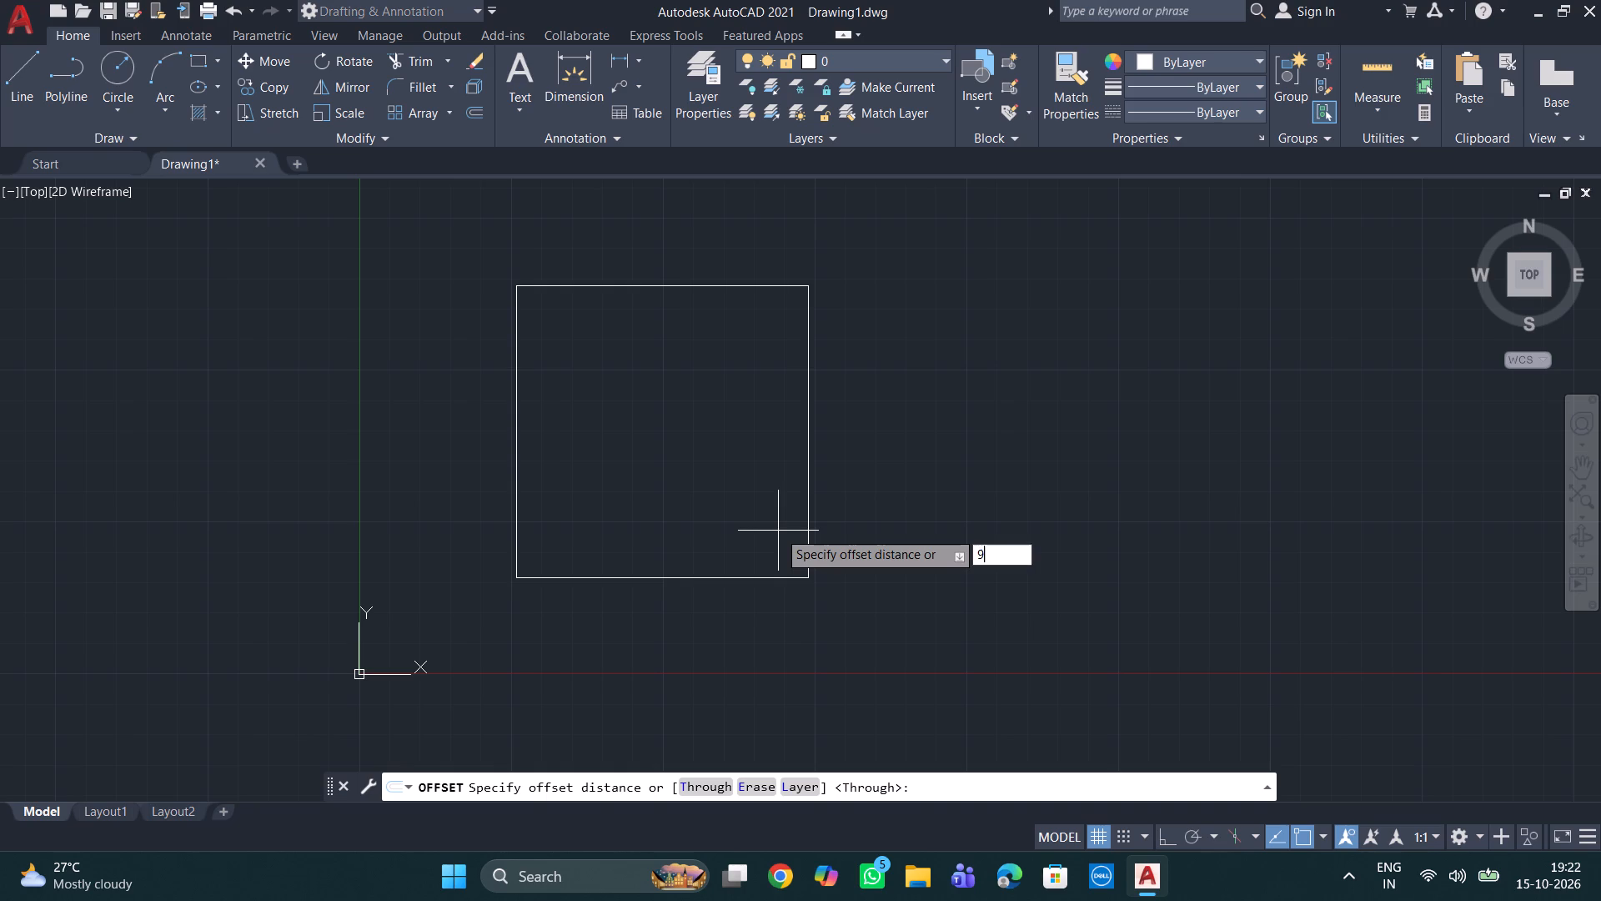
pyautogui.hotkey('shift', '"')
pyautogui.press('Return')
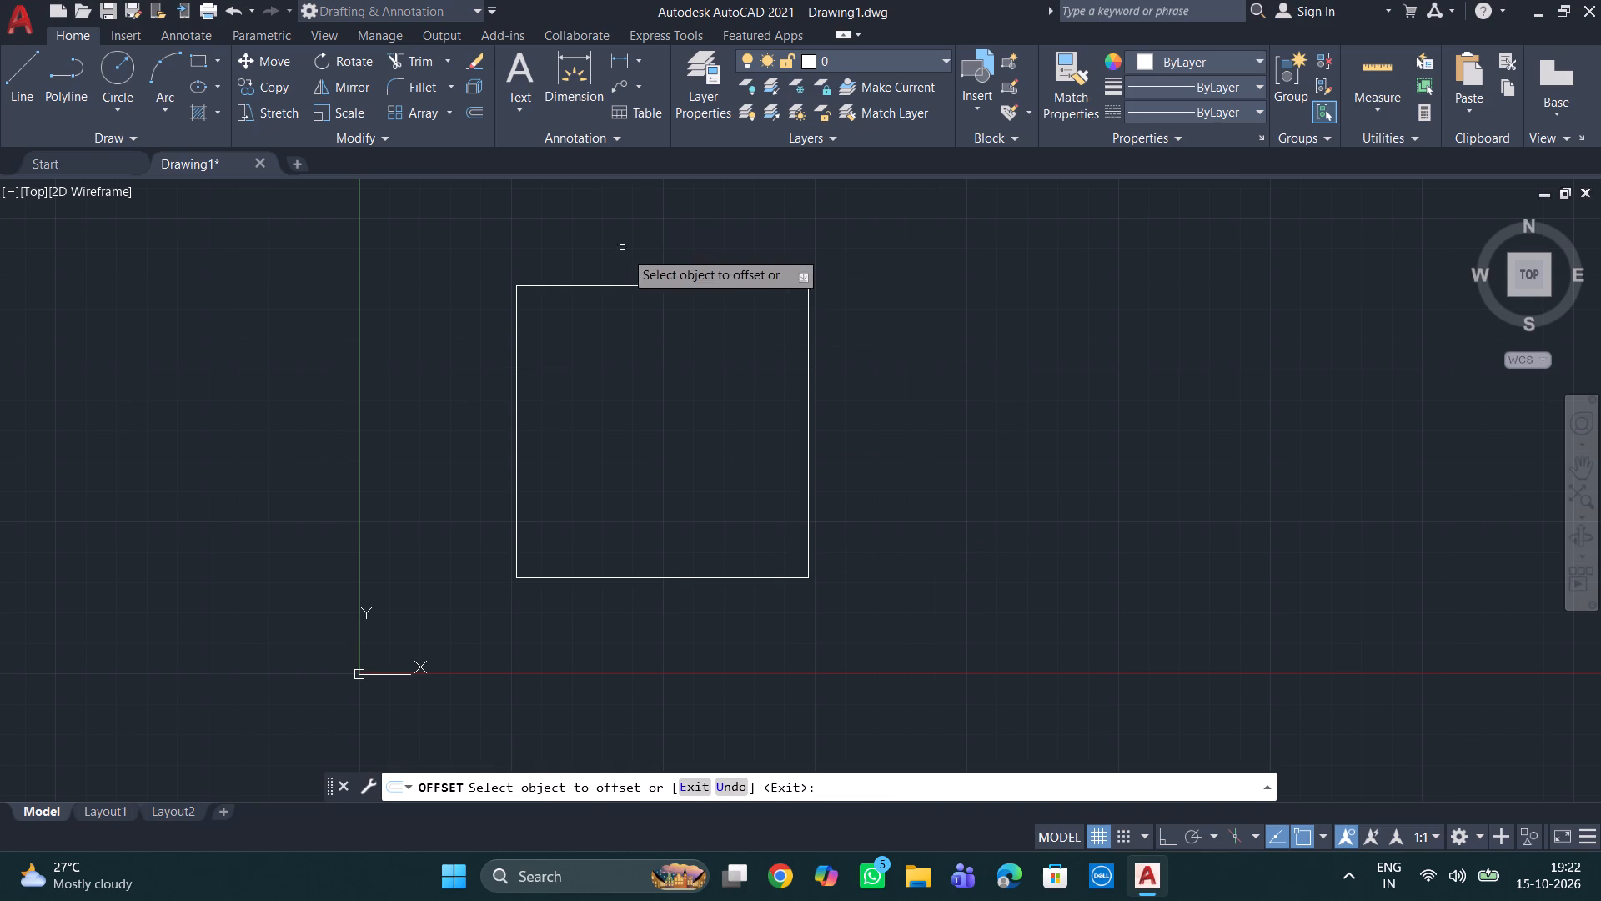
pyautogui.click(665, 284)
pyautogui.click(680, 348)
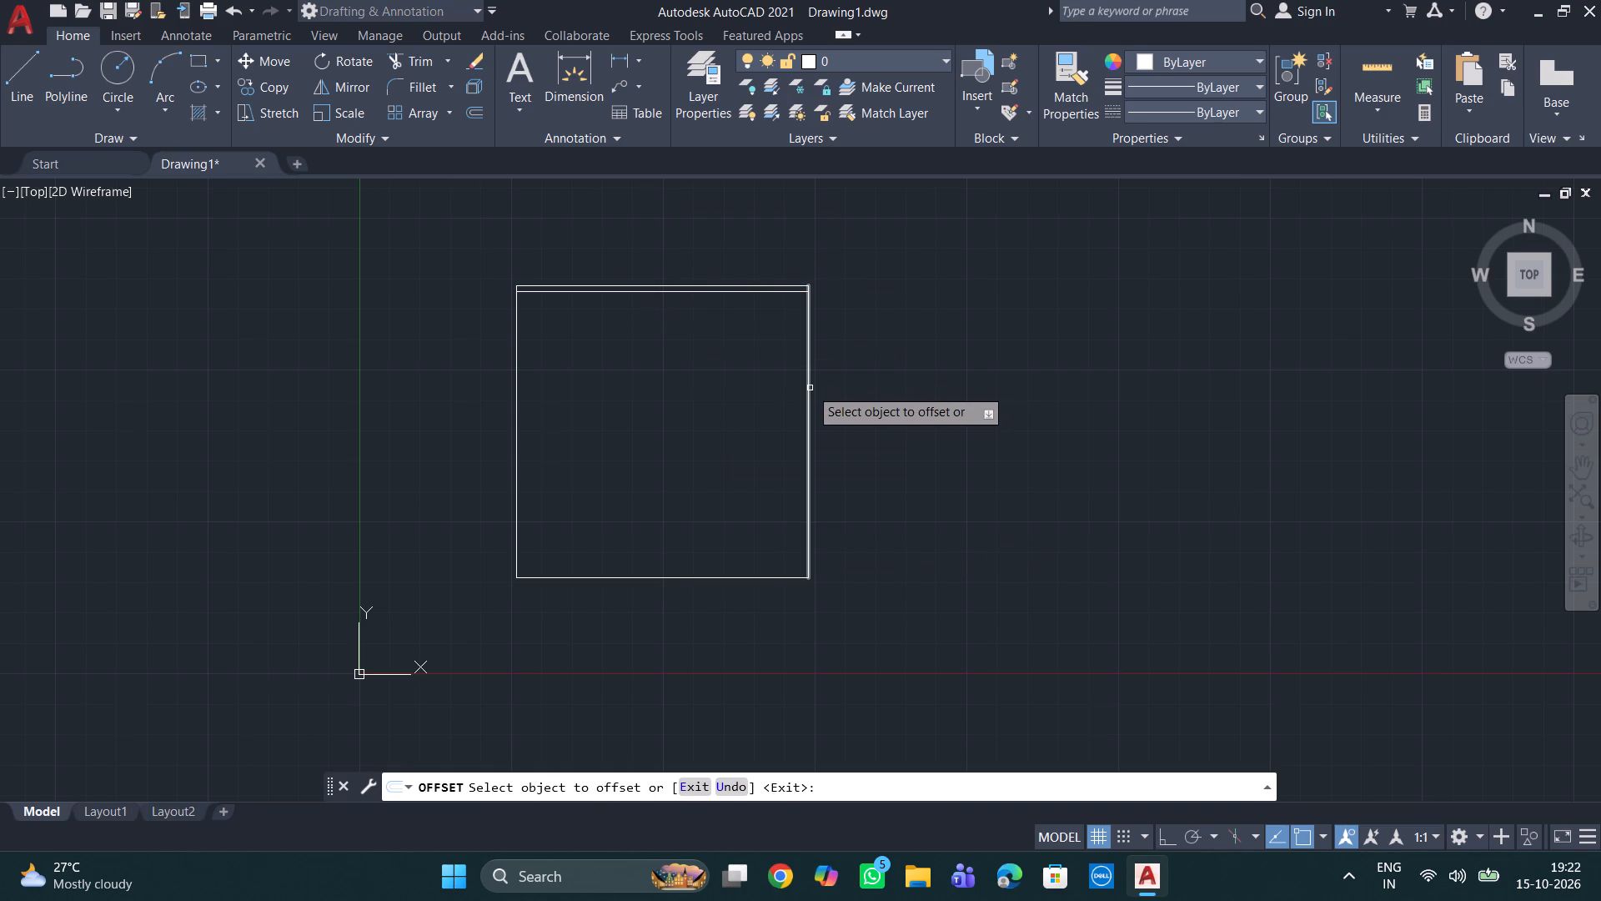
pyautogui.click(809, 388)
pyautogui.click(726, 387)
pyautogui.click(514, 390)
pyautogui.click(573, 384)
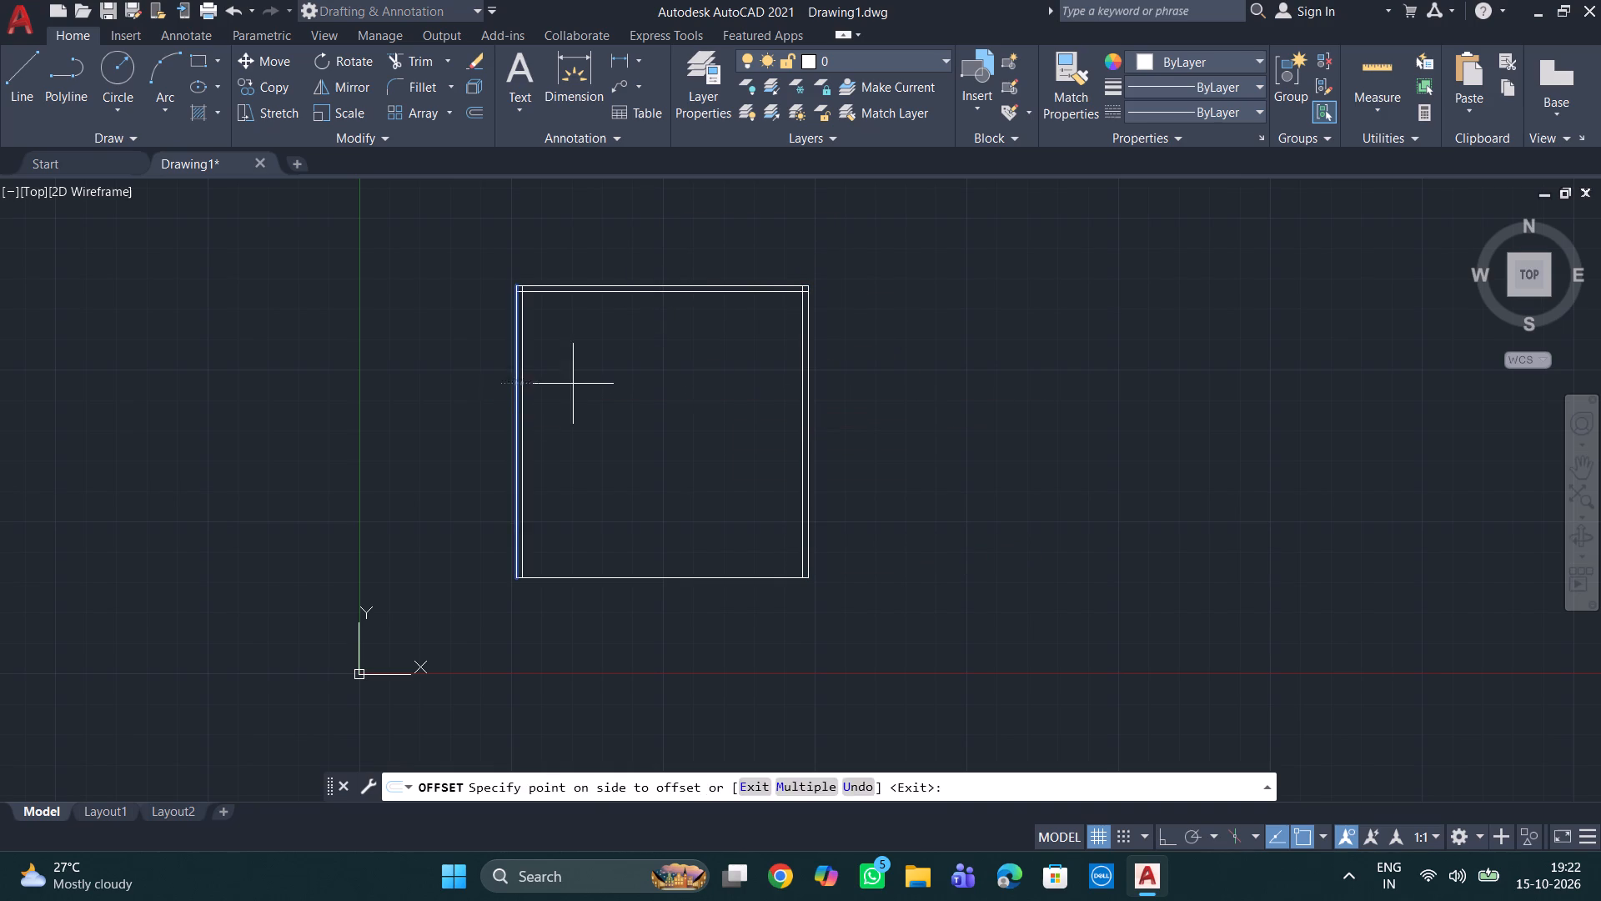
pyautogui.click(653, 578)
pyautogui.click(673, 445)
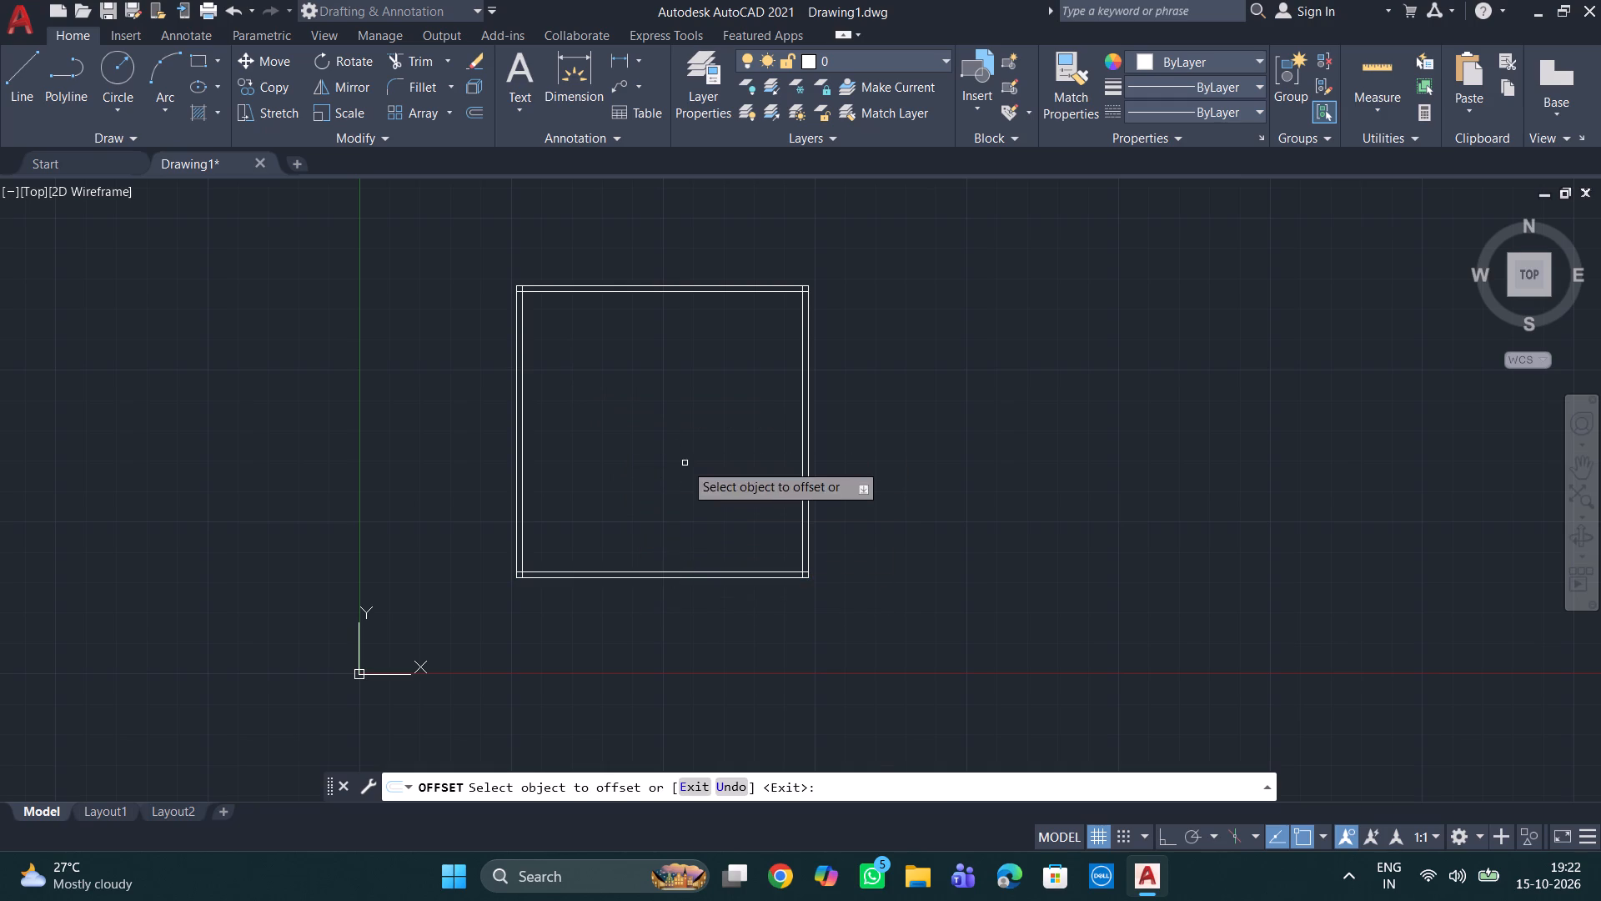
pyautogui.press('Escape')
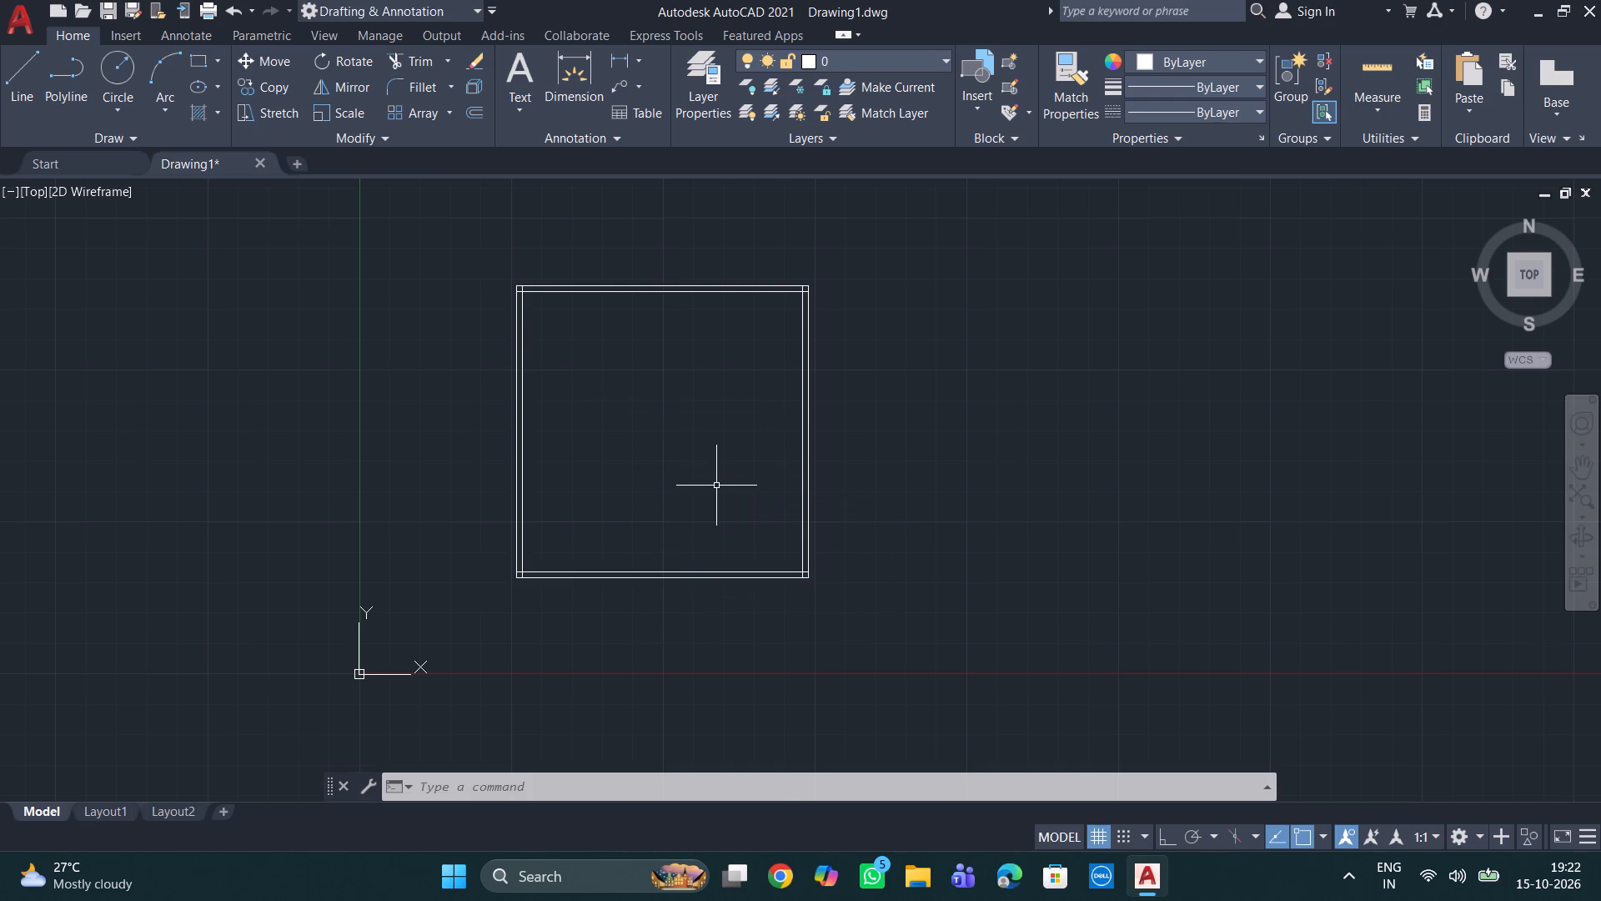
# Trim the overlapping inner wall line ends at the square's upper-right and lower-right corners.
pyautogui.write('tr')
pyautogui.press('Return')
pyautogui.press('Return')
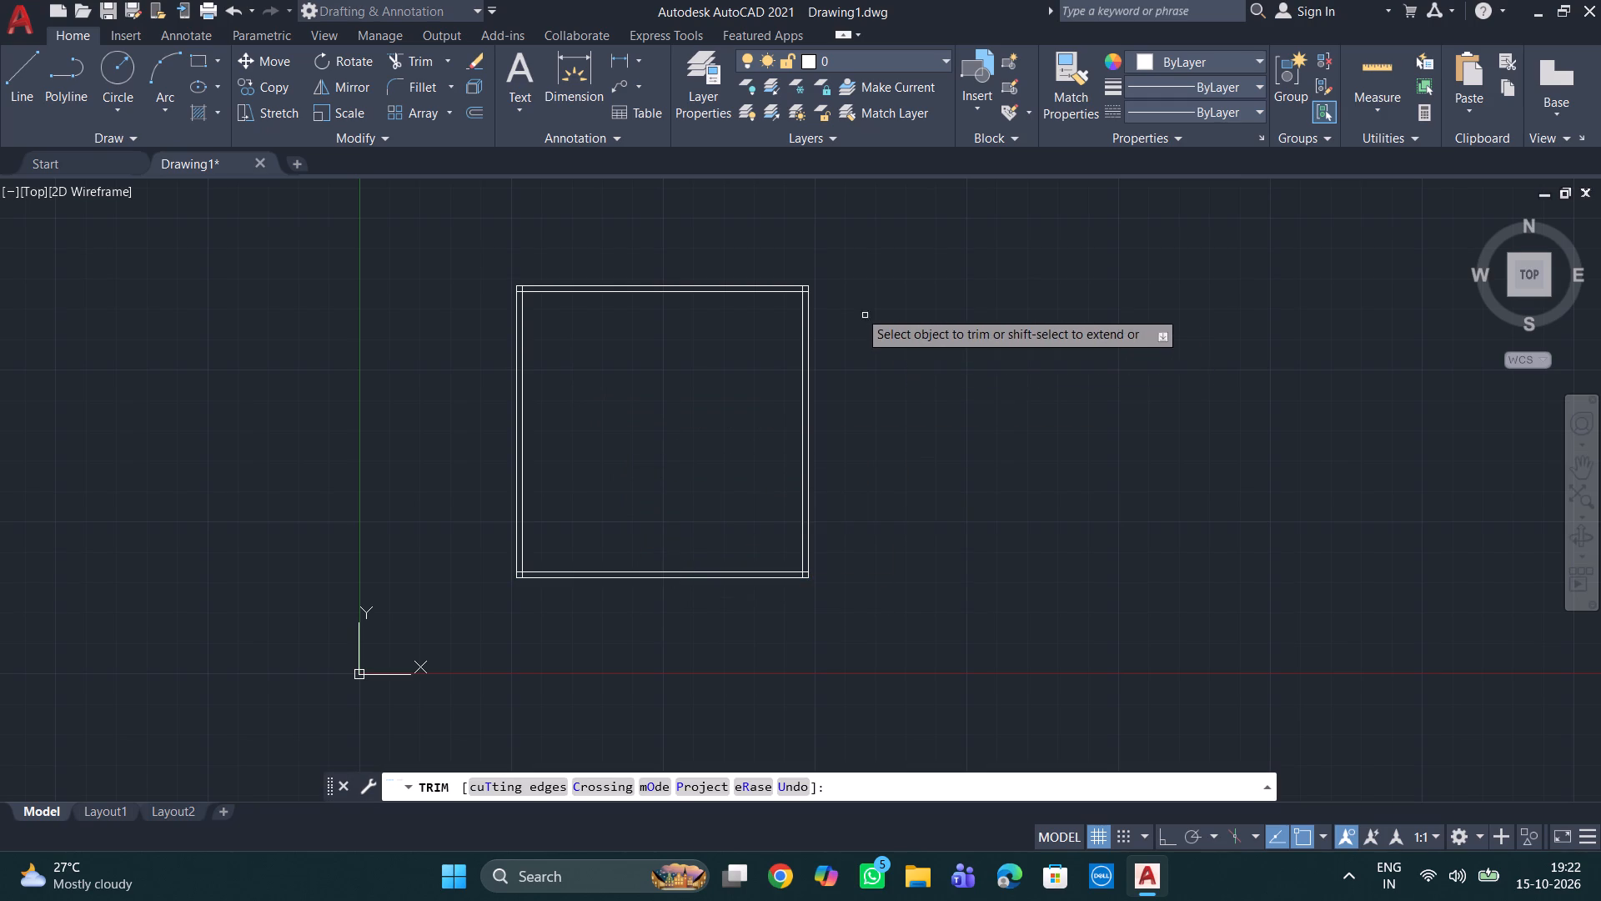
pyautogui.scroll(3, 790, 306)
pyautogui.click(822, 234)
pyautogui.click(834, 249)
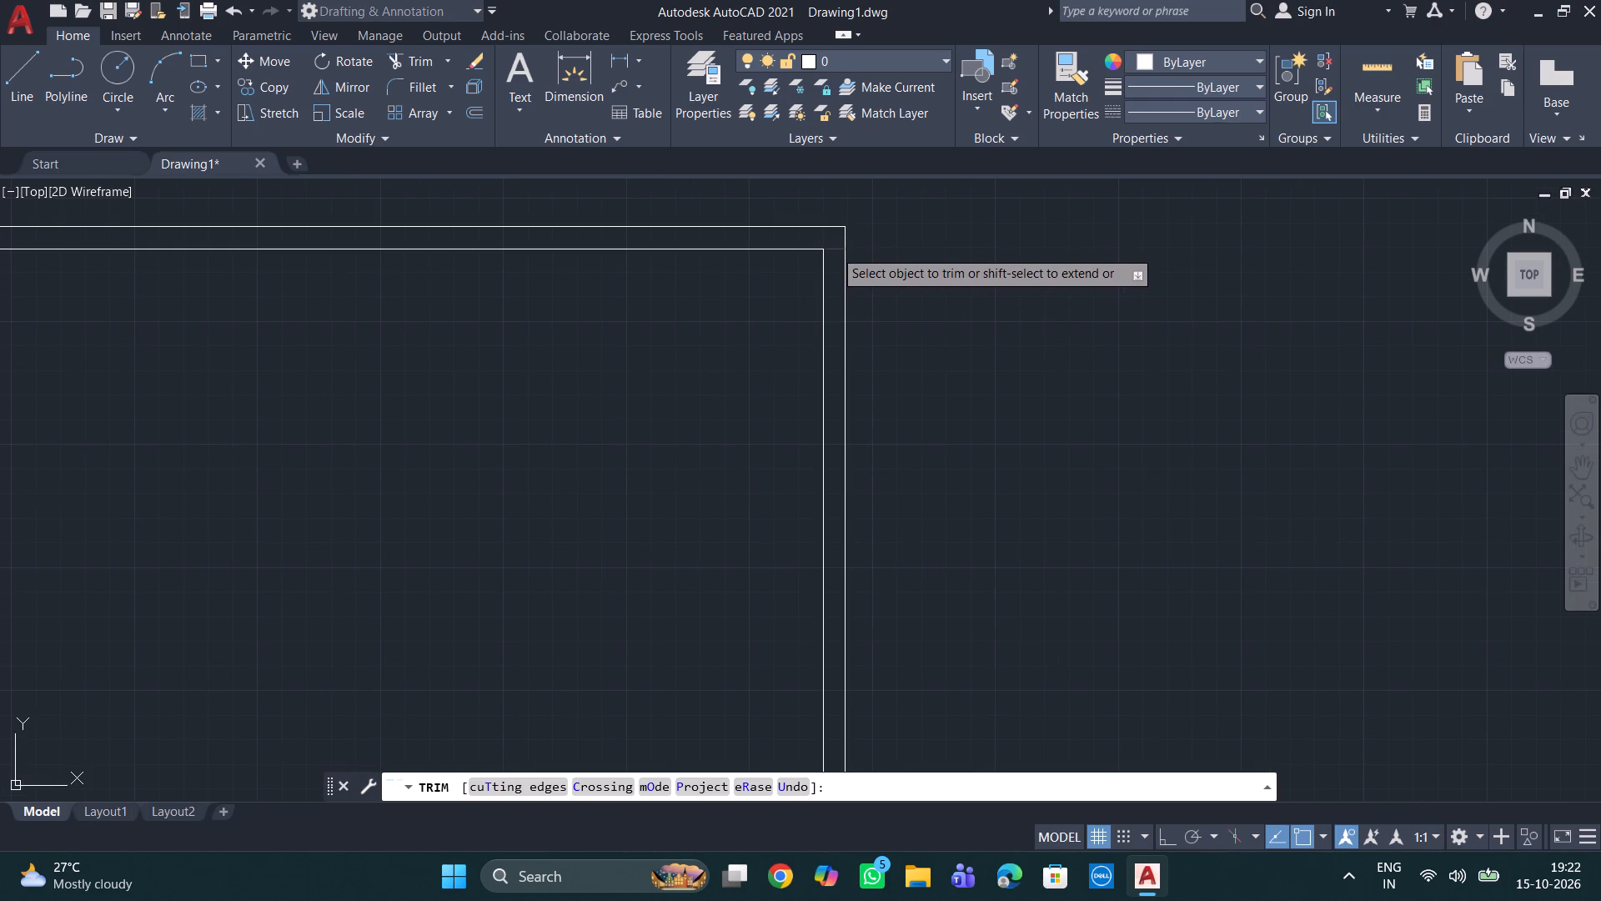
pyautogui.scroll(-5, 874, 304)
pyautogui.moveTo(896, 449); pyautogui.dragTo(819, 338, button='middle')
pyautogui.scroll(4, 817, 347)
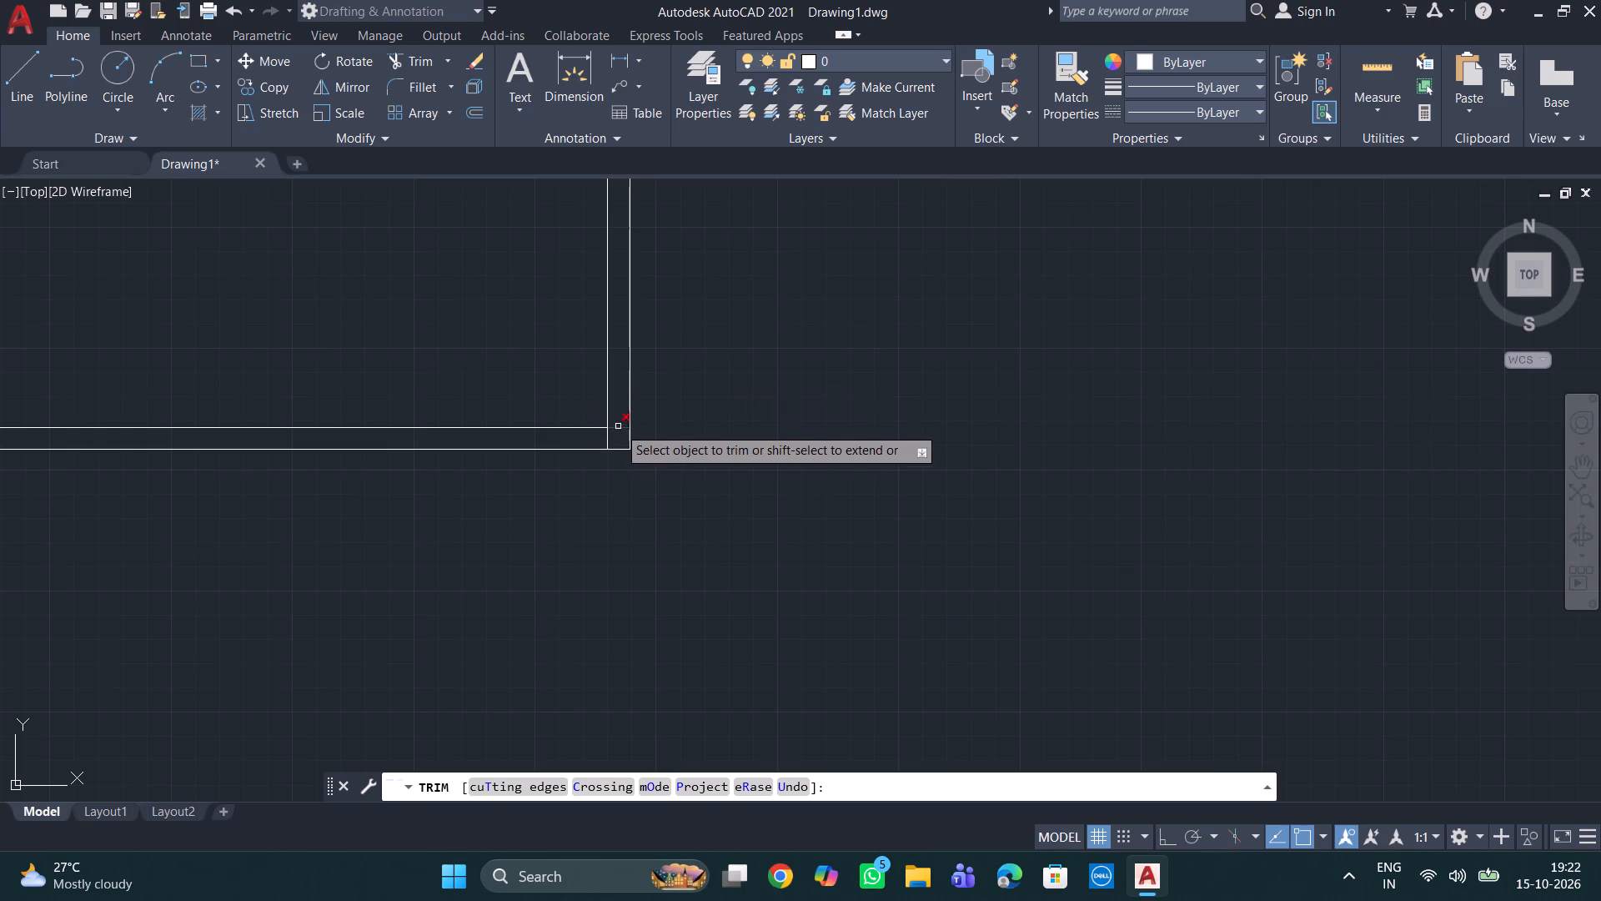
pyautogui.click(619, 425)
pyautogui.click(608, 438)
# Trim the overlapping inner wall line ends at the upper-left and lower-left corners, dismiss the security notification and end Trim.
pyautogui.scroll(-5, 560, 389)
pyautogui.moveTo(507, 333); pyautogui.dragTo(712, 453, button='middle')
pyautogui.scroll(2, 643, 405)
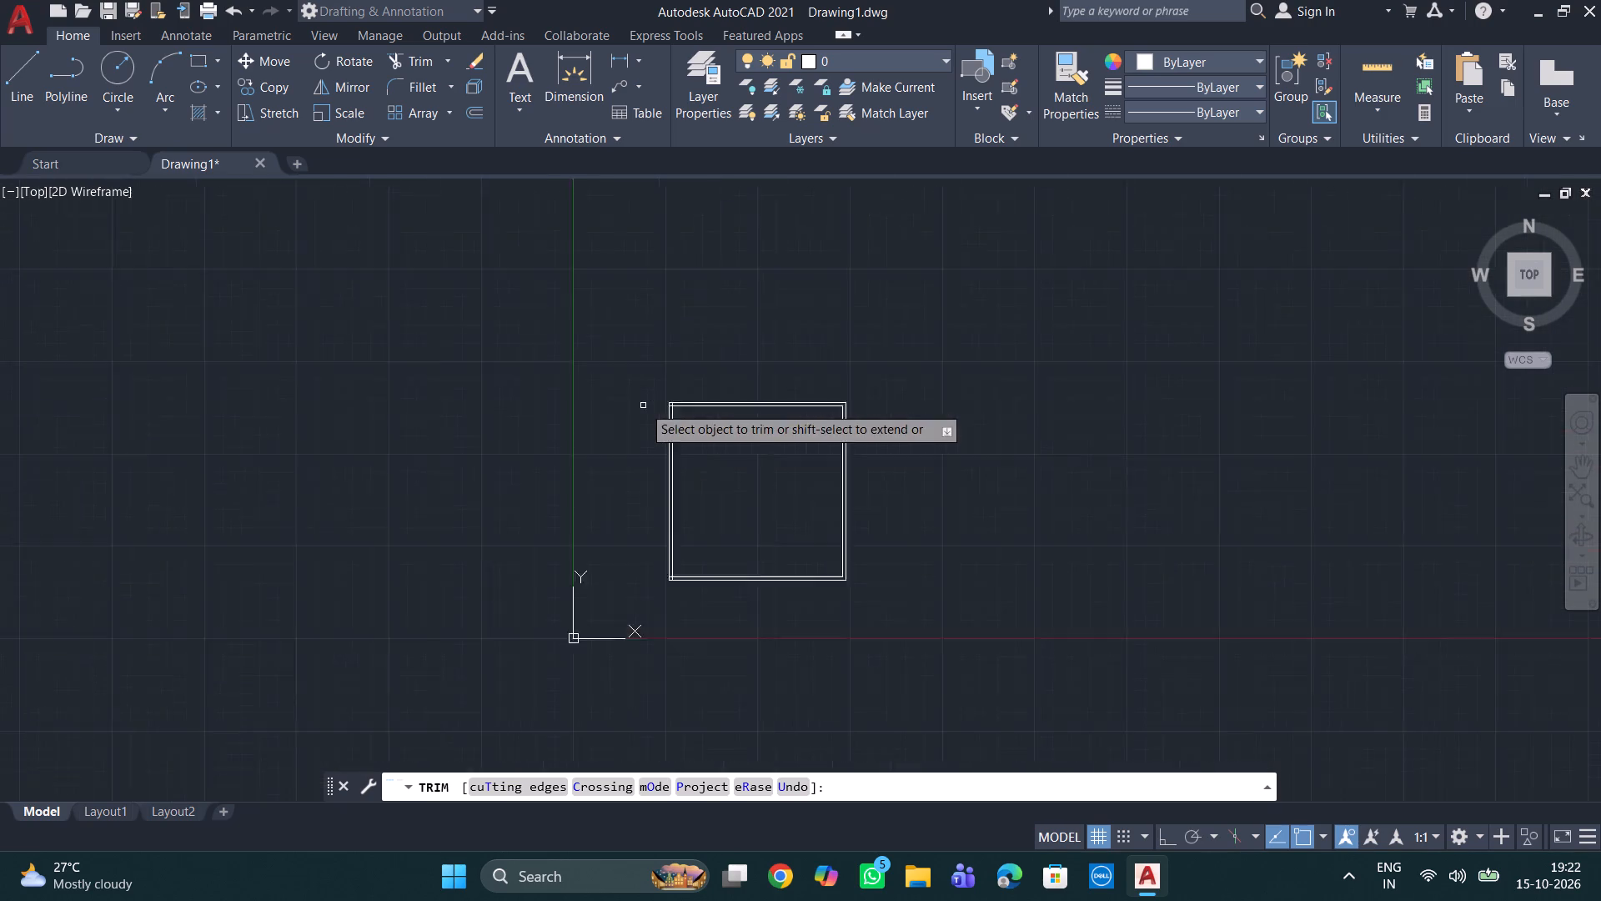
pyautogui.scroll(2, 643, 405)
pyautogui.click(735, 410)
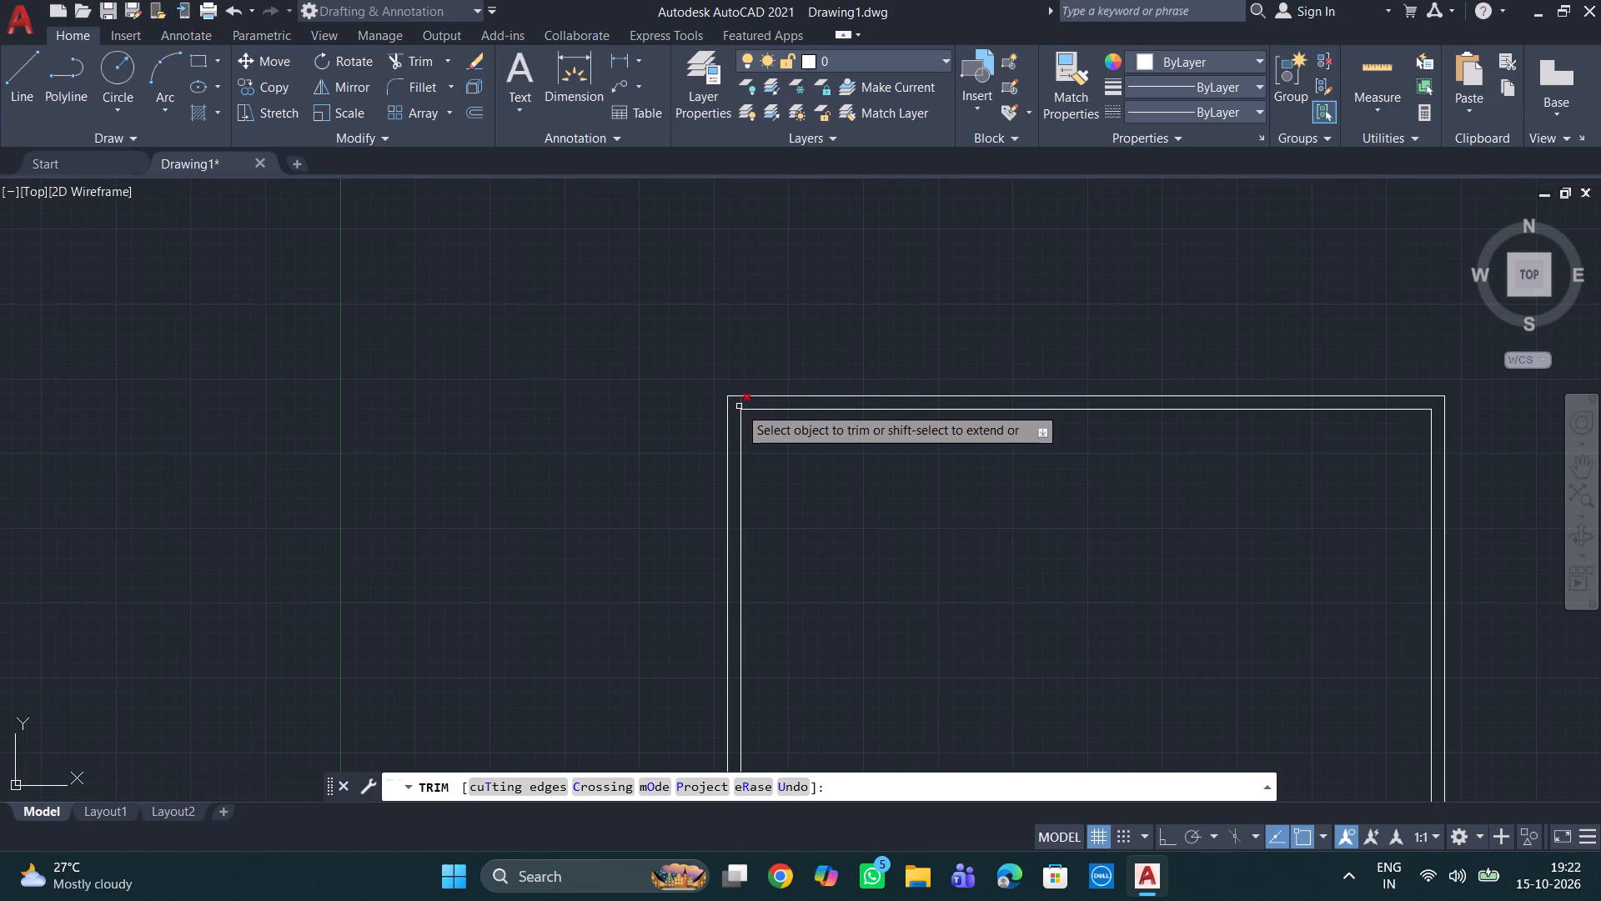
pyautogui.click(740, 402)
pyautogui.scroll(-3, 793, 464)
pyautogui.moveTo(788, 461); pyautogui.dragTo(780, 326, button='middle')
pyautogui.scroll(6, 744, 421)
pyautogui.moveTo(846, 551); pyautogui.dragTo(697, 294, button='middle')
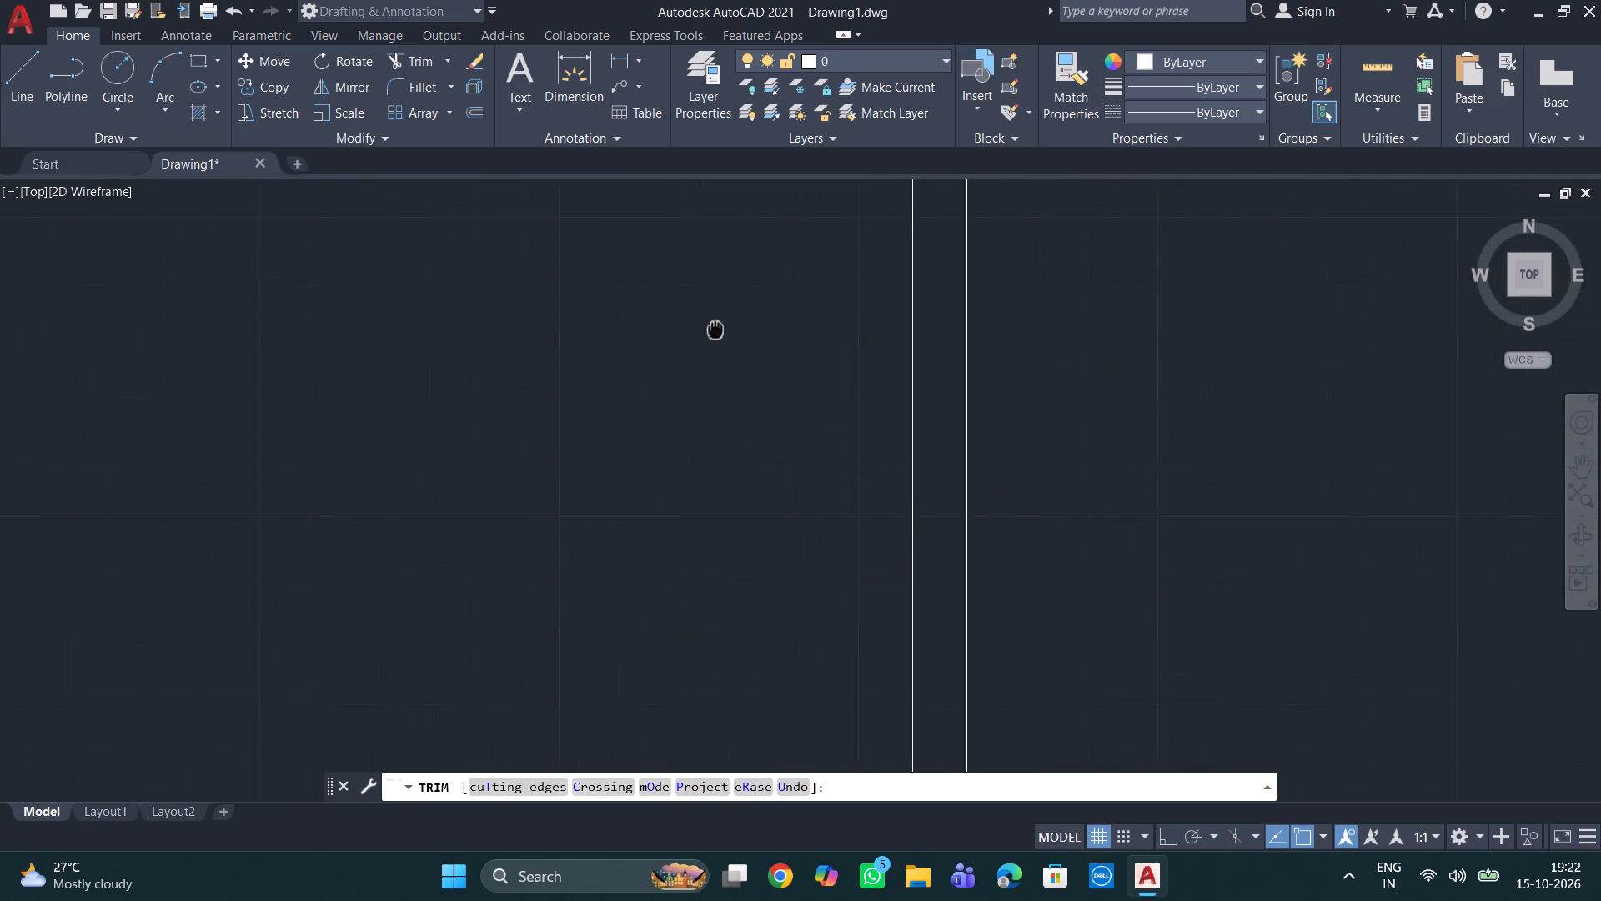
pyautogui.moveTo(697, 294); pyautogui.dragTo(574, 73, button='middle')
pyautogui.scroll(-4, 558, 82)
pyautogui.scroll(-3, 711, 545)
pyautogui.moveTo(706, 535); pyautogui.dragTo(668, 376, button='middle')
pyautogui.scroll(4, 680, 439)
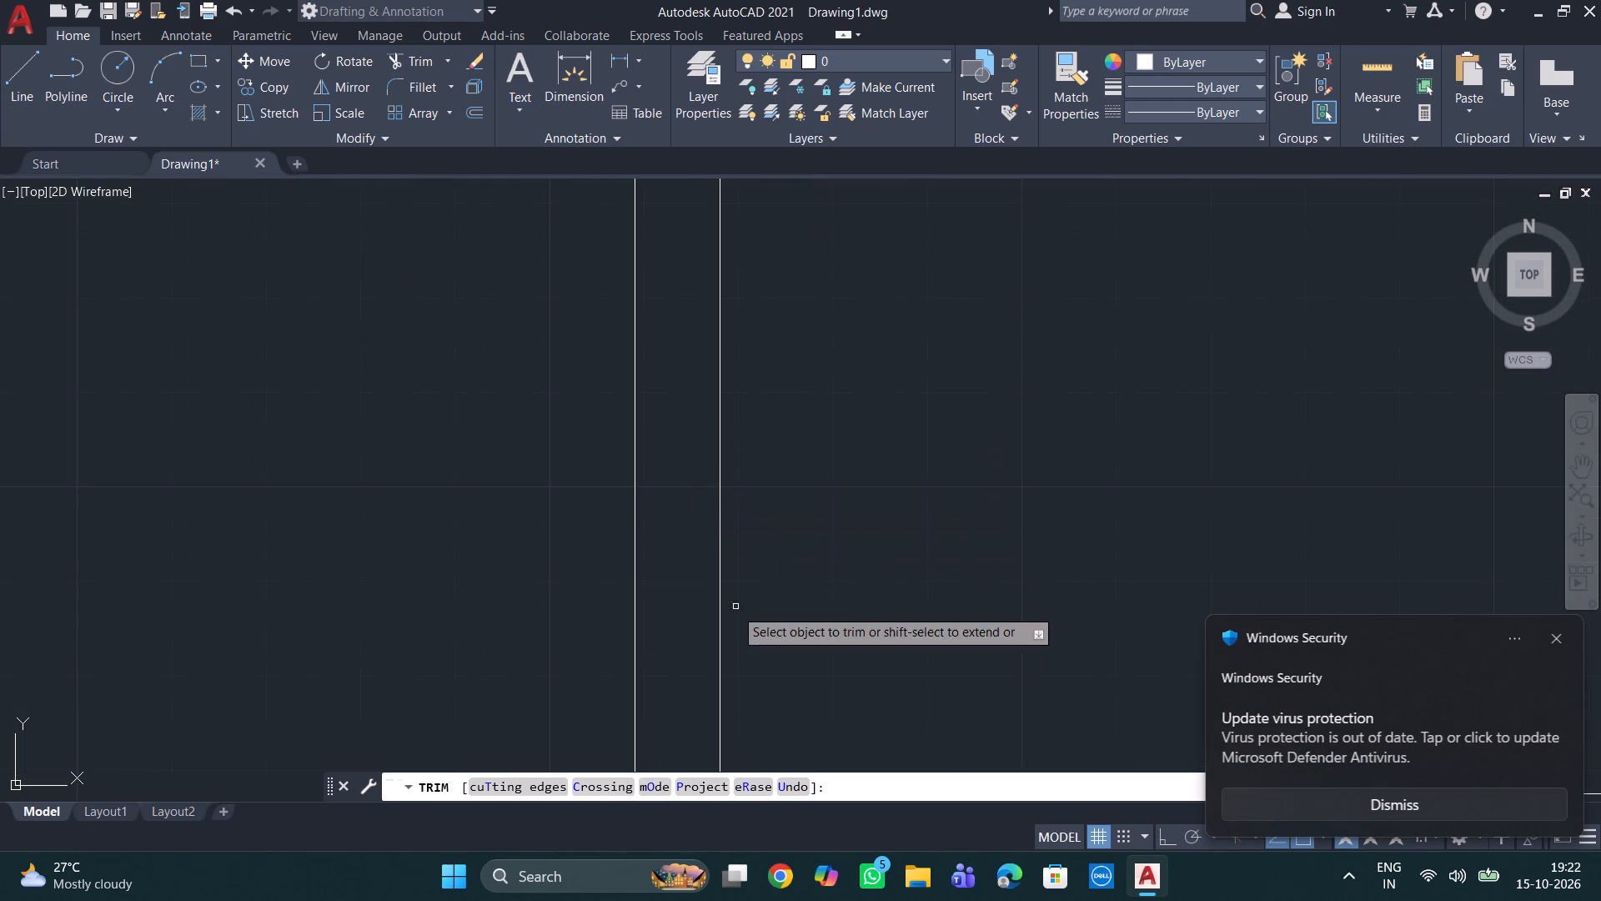
pyautogui.scroll(-2, 720, 640)
pyautogui.click(703, 699)
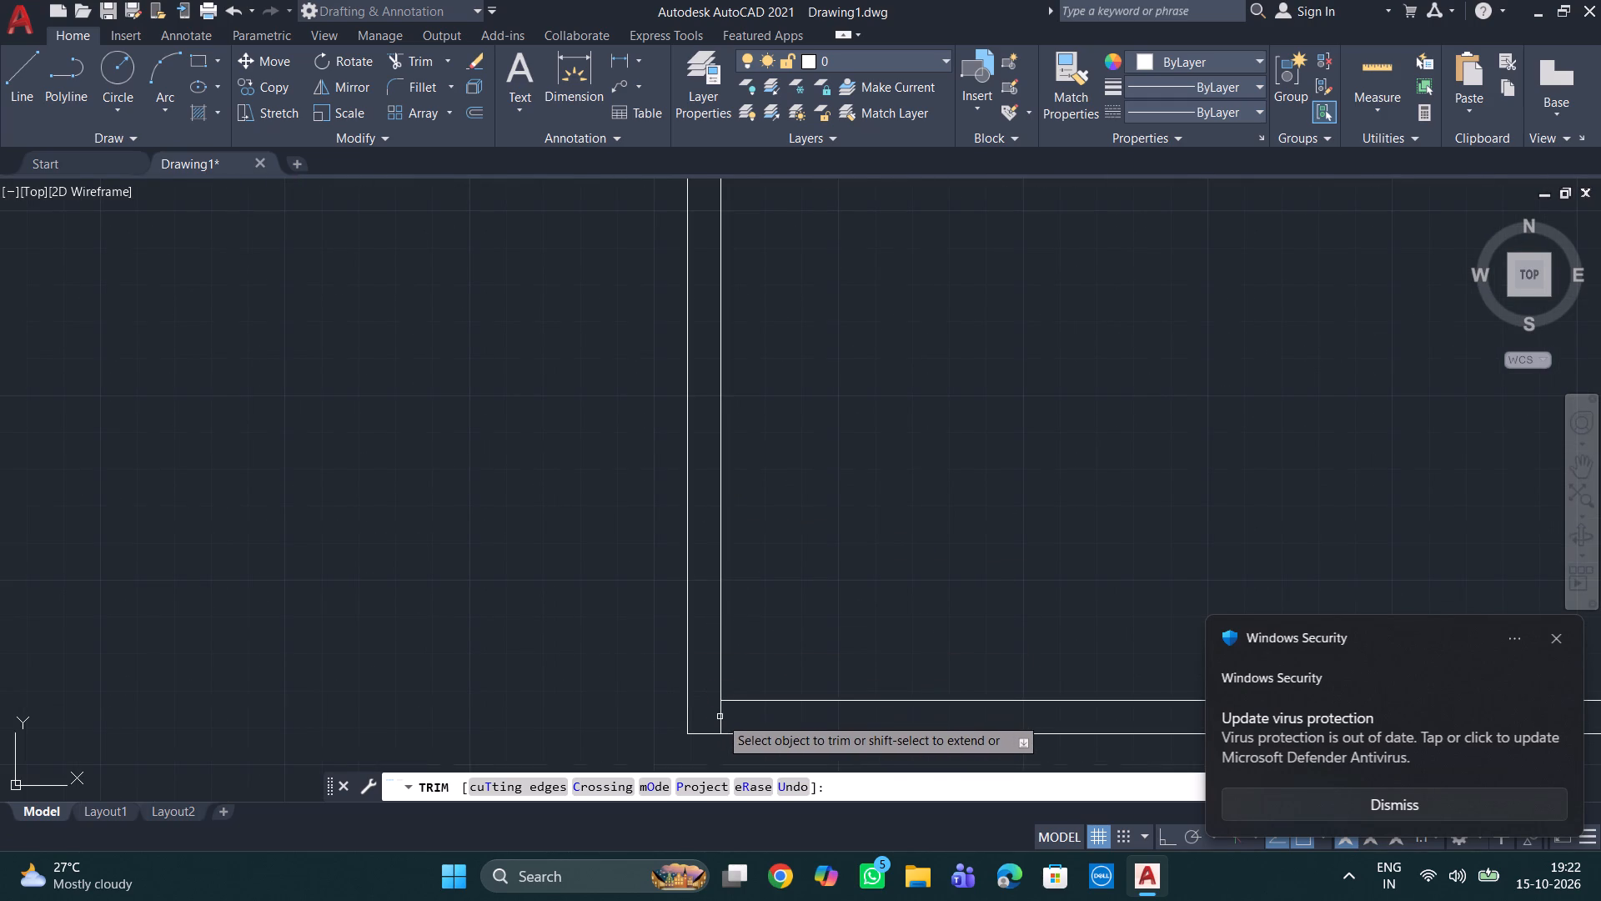
pyautogui.click(720, 717)
pyautogui.click(1548, 637)
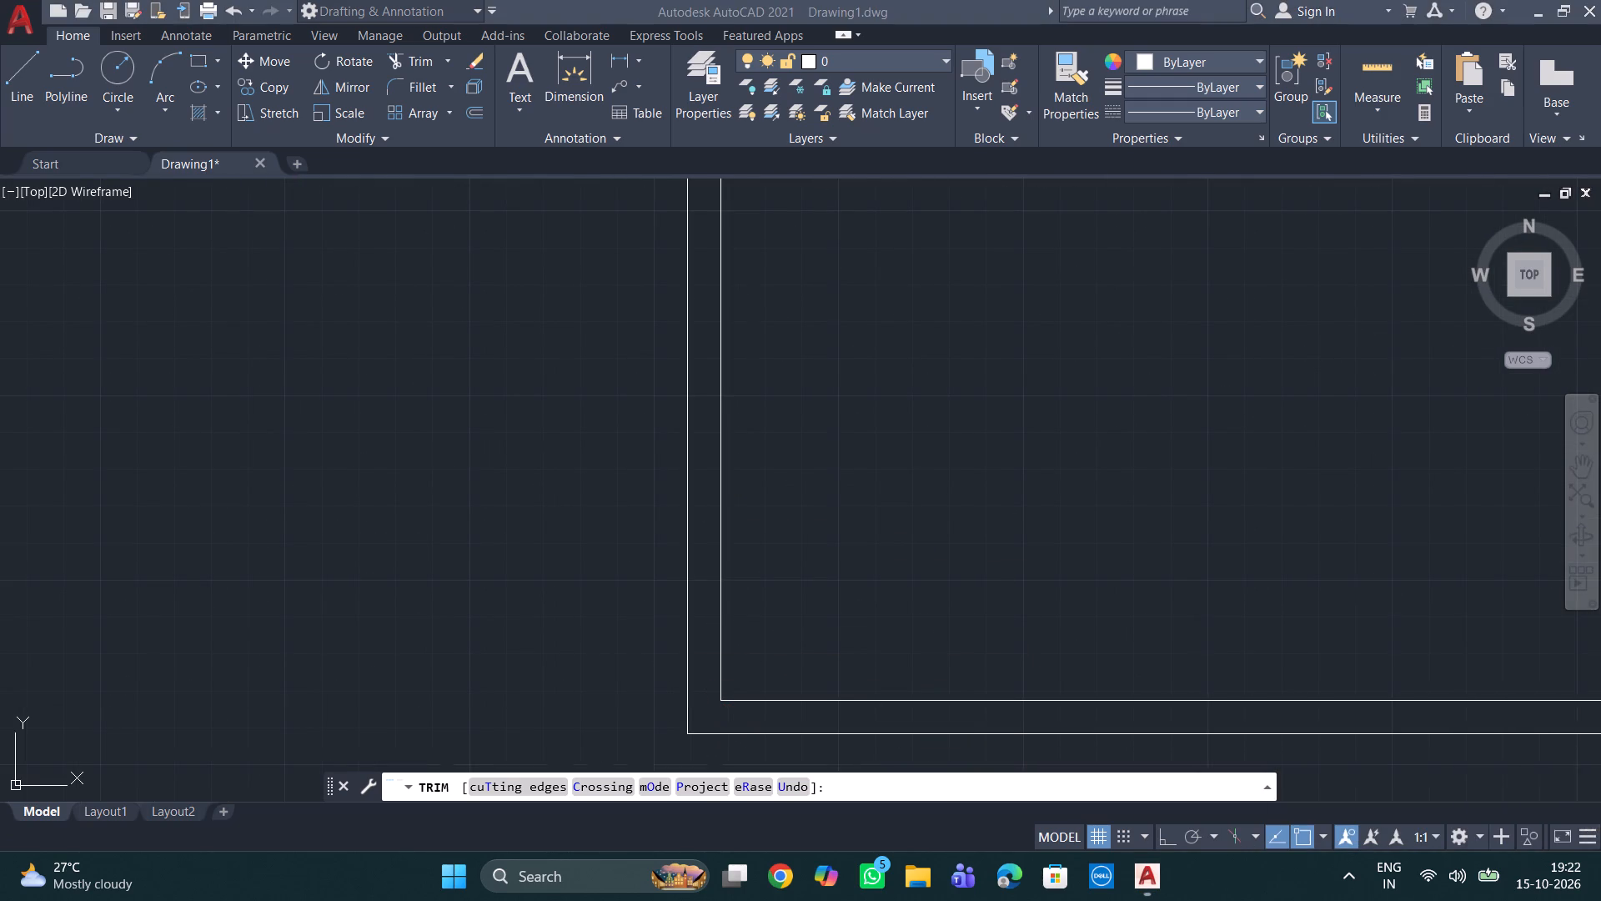
pyautogui.scroll(-4, 1083, 511)
pyautogui.moveTo(1089, 501); pyautogui.dragTo(836, 534, button='middle')
pyautogui.scroll(1, 849, 441)
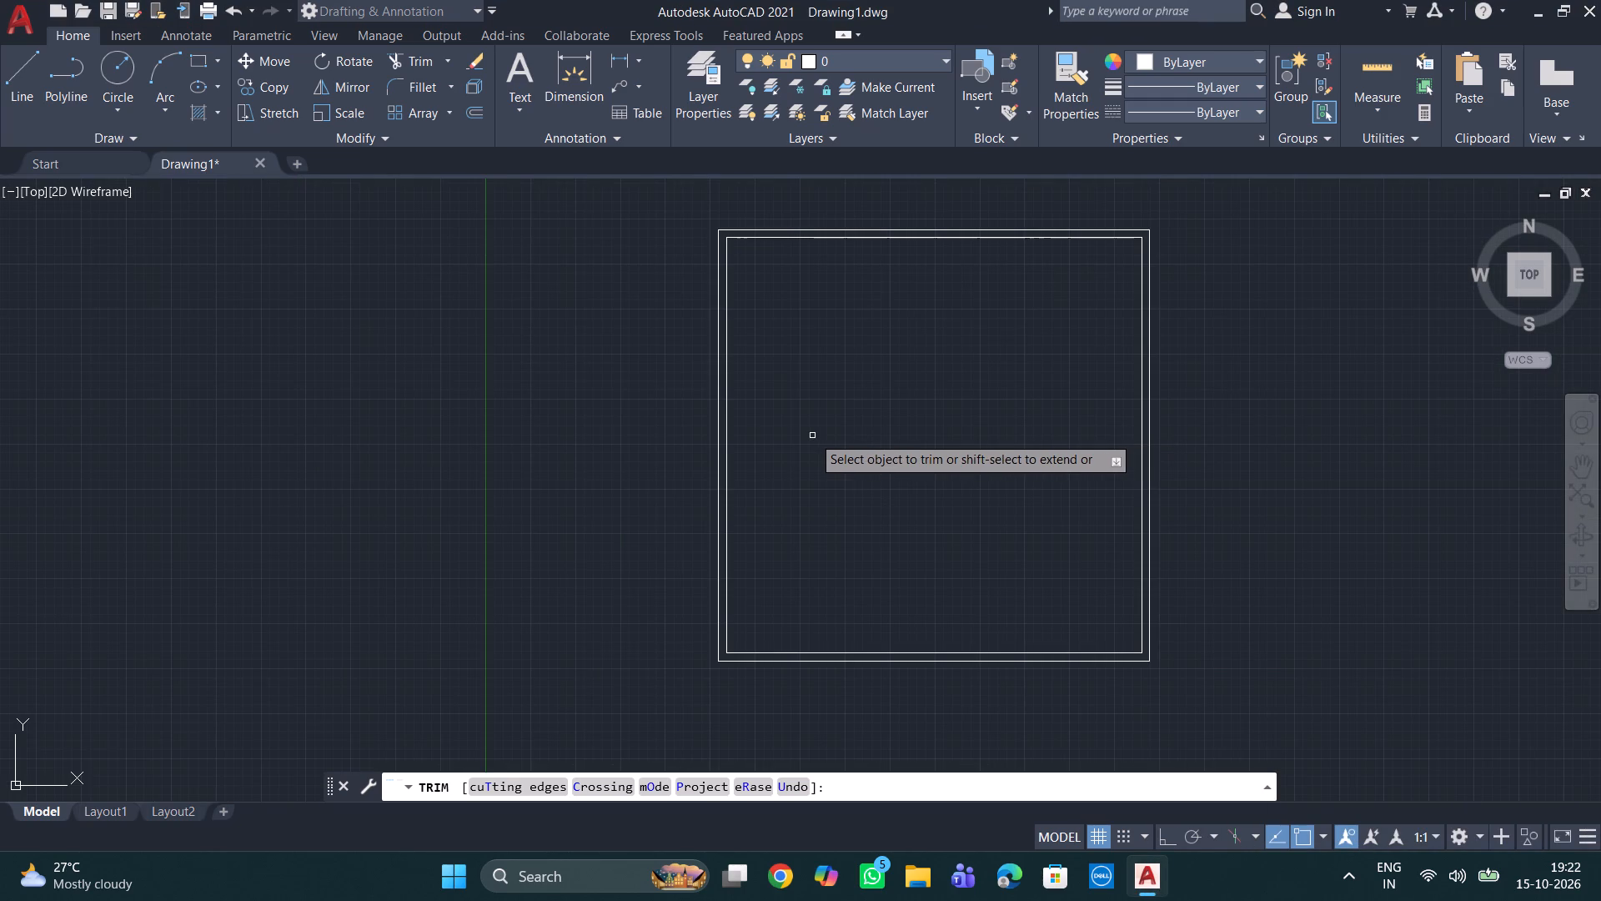
pyautogui.press('Escape')
pyautogui.press('Escape')
pyautogui.press('Escape')
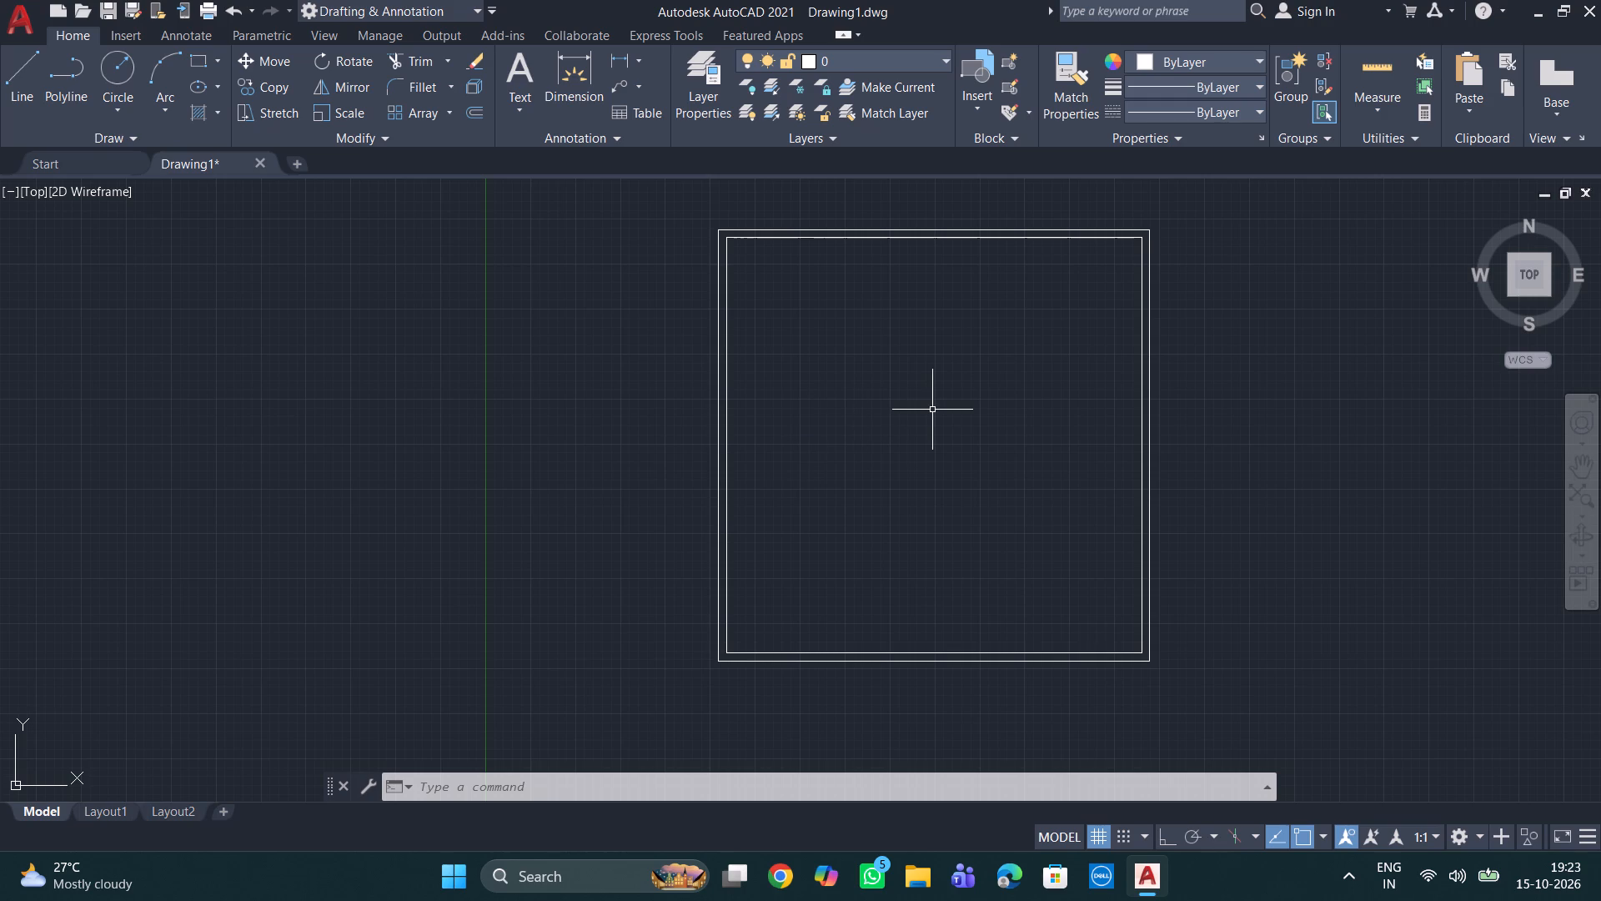
# Offset the left wall's inner line 12' to the right, into the building.
pyautogui.press('o')
pyautogui.press('Return')
pyautogui.scroll(1, 773, 405)
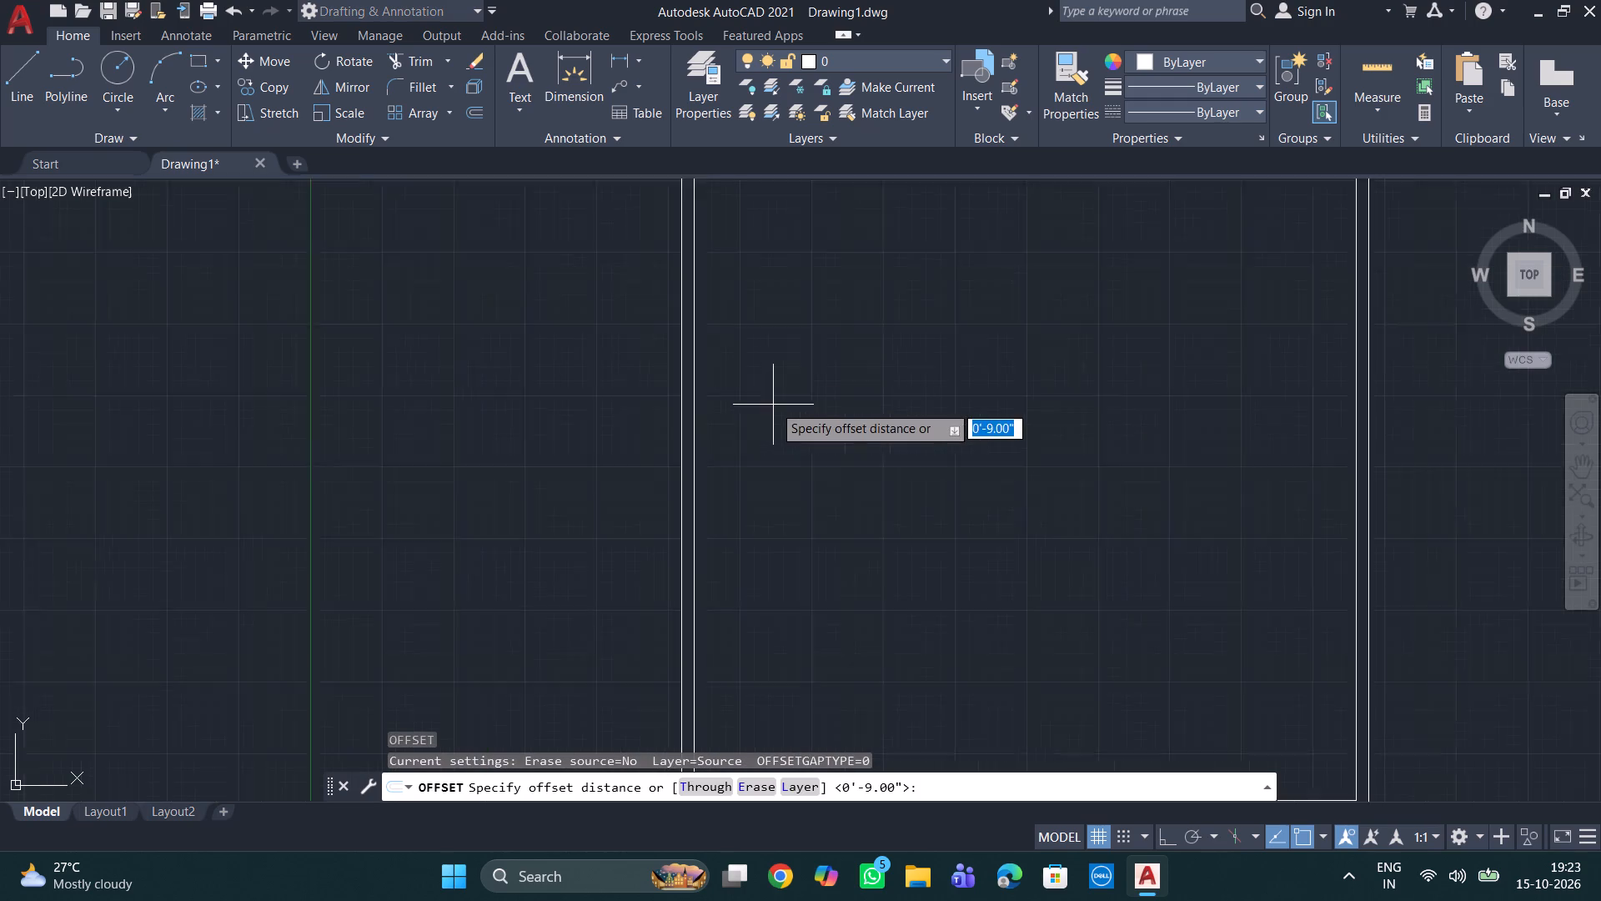
pyautogui.scroll(1, 773, 405)
pyautogui.scroll(-3, 773, 405)
pyautogui.moveTo(758, 393); pyautogui.dragTo(737, 549, button='middle')
pyautogui.scroll(2, 772, 527)
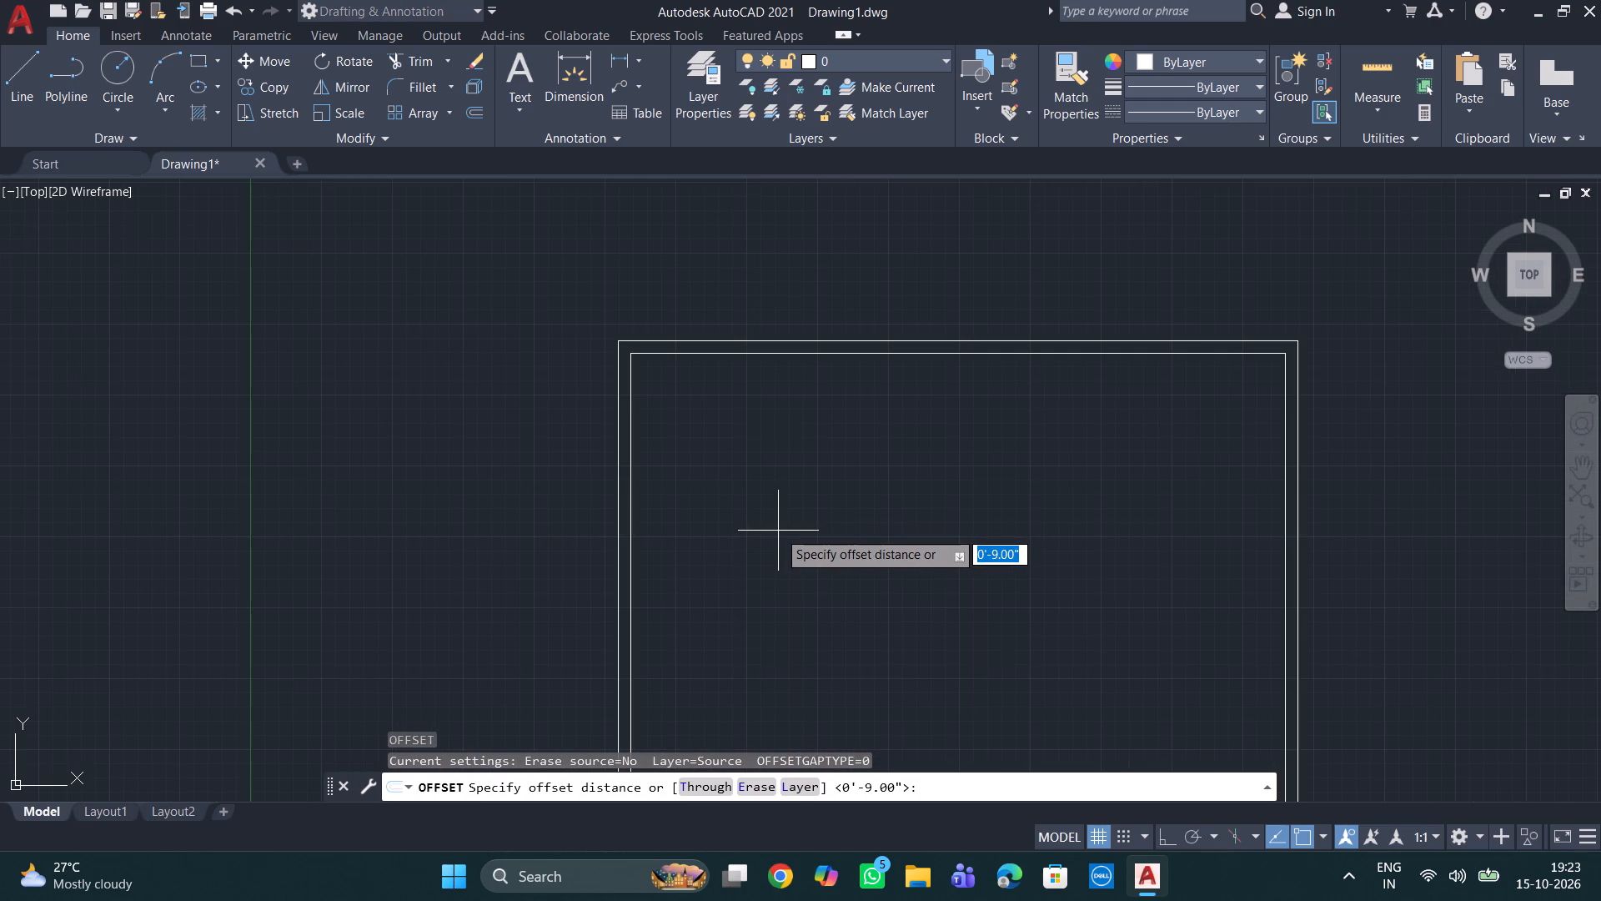
pyautogui.write('12')
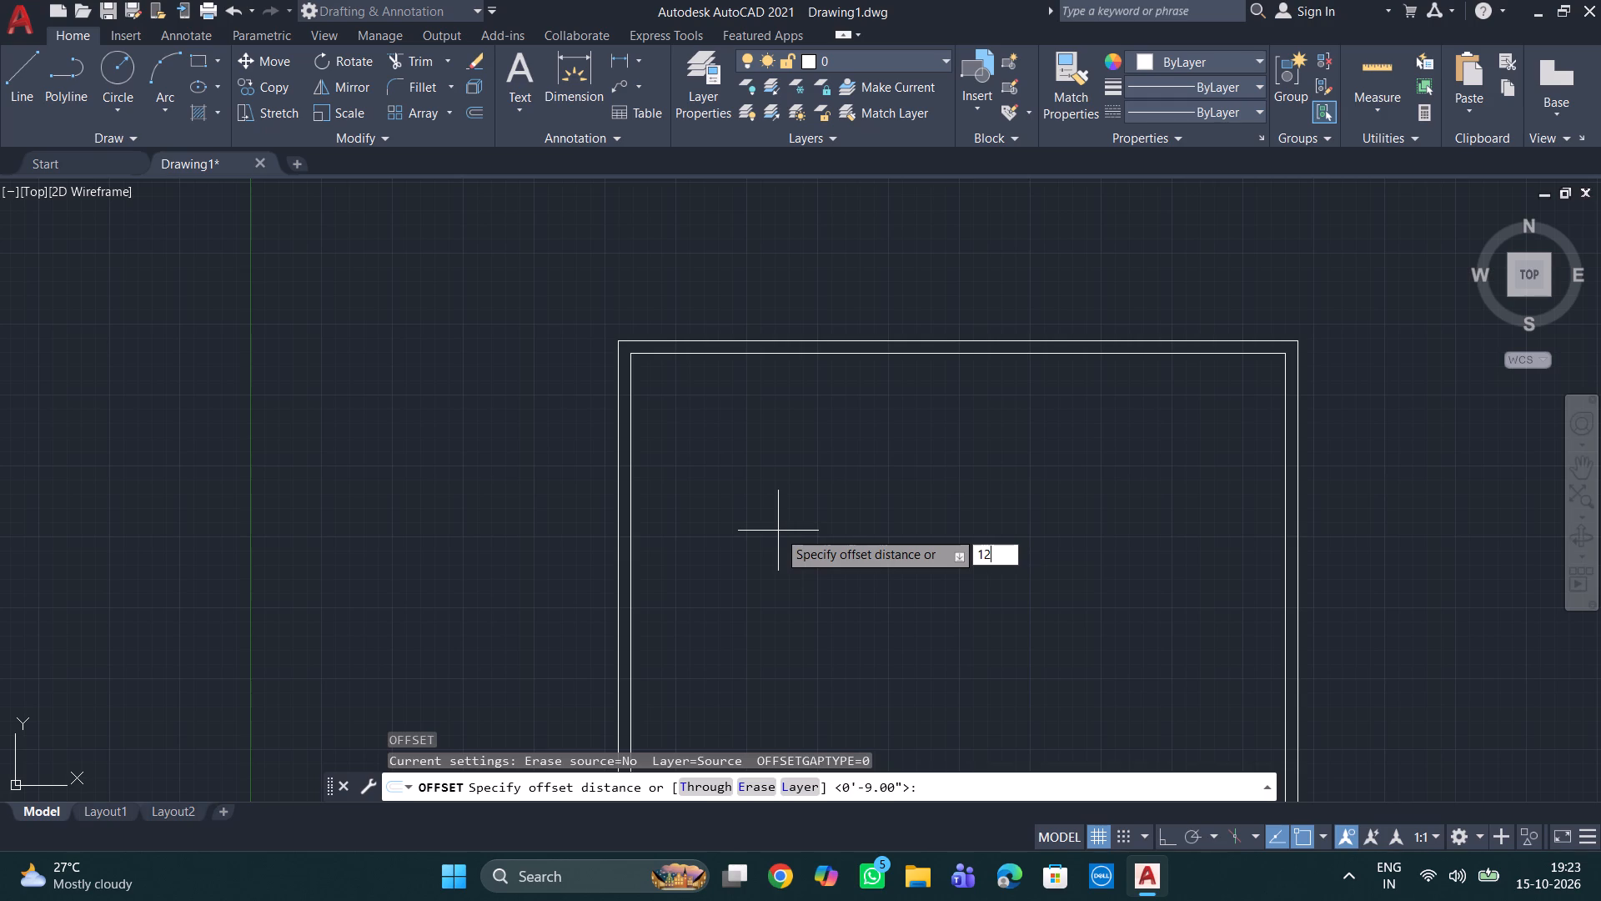
pyautogui.press("'")
pyautogui.press('Return')
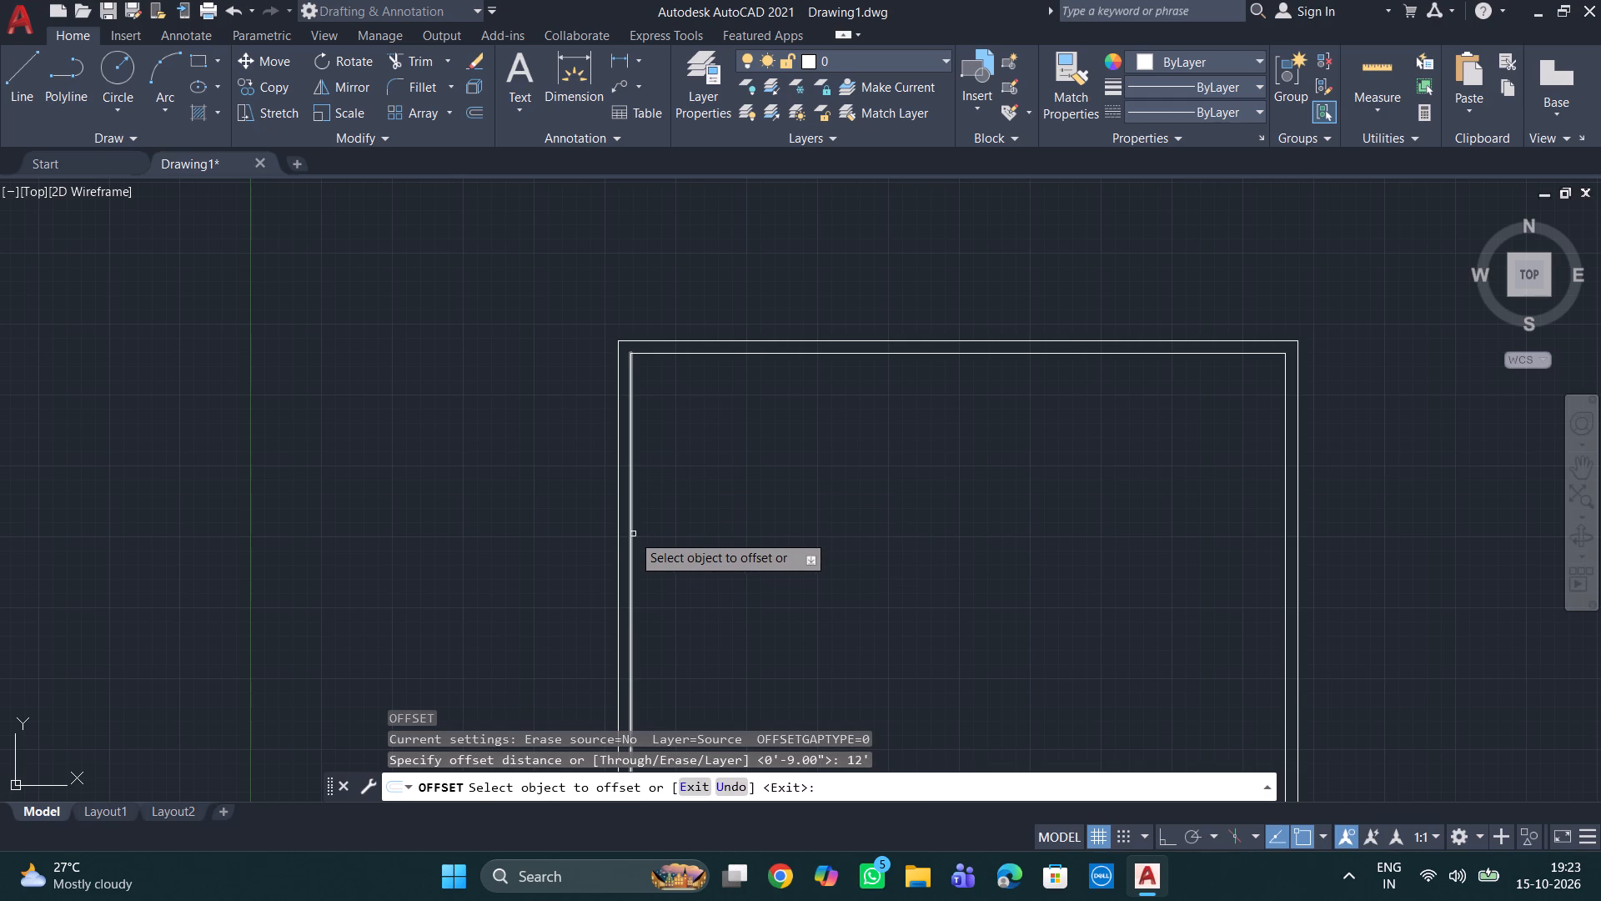
pyautogui.click(630, 535)
pyautogui.click(821, 544)
pyautogui.scroll(-2, 833, 539)
pyautogui.scroll(3, 833, 535)
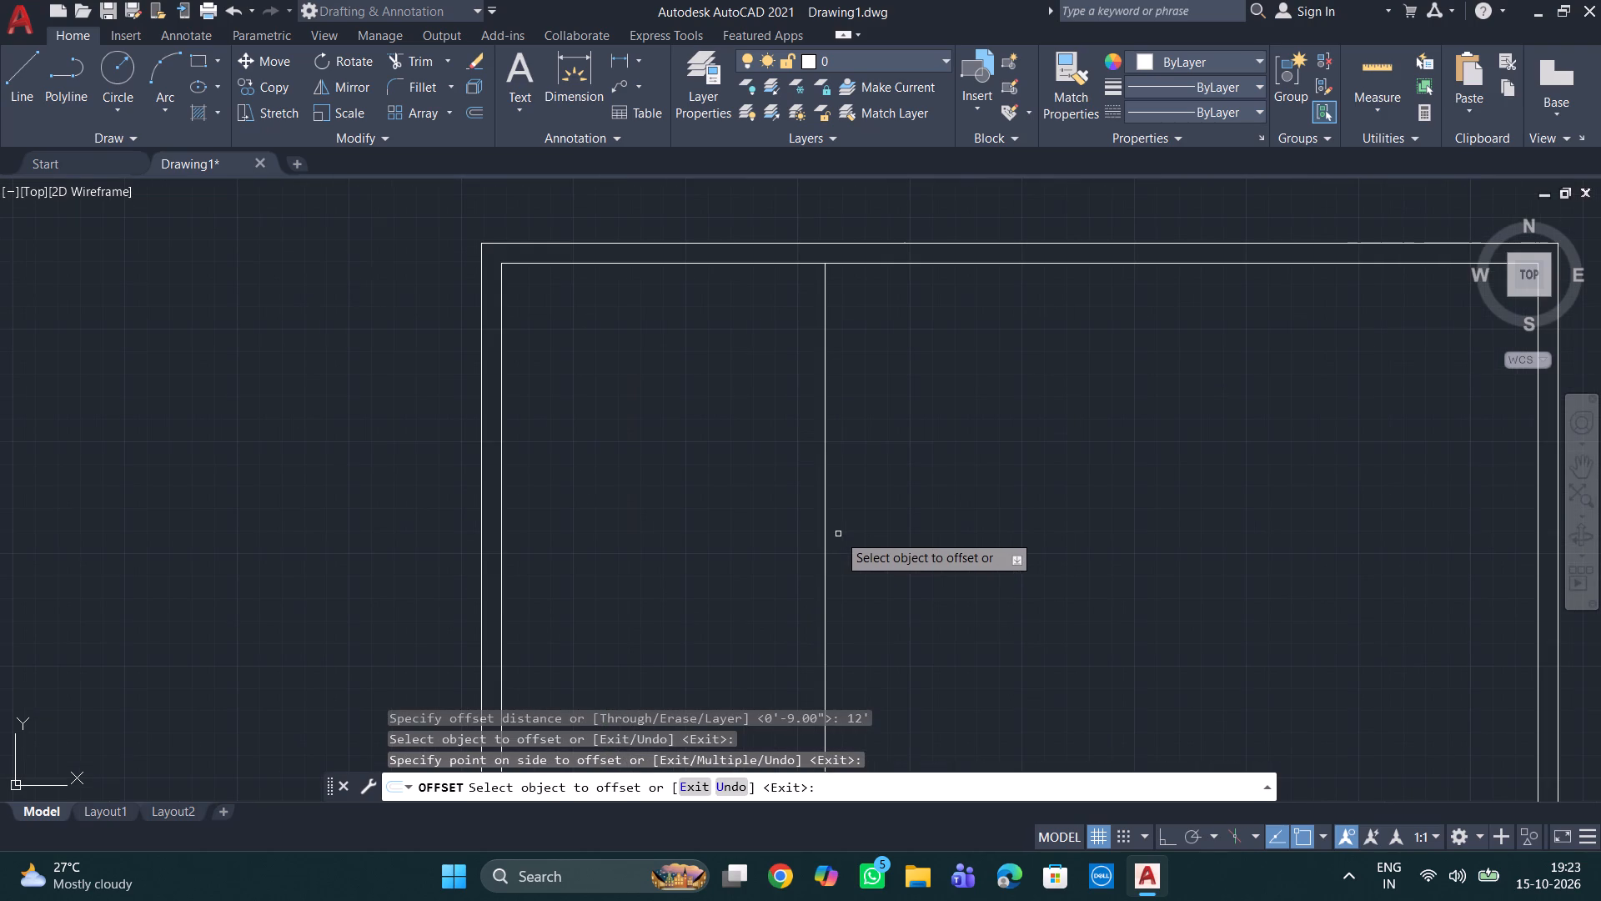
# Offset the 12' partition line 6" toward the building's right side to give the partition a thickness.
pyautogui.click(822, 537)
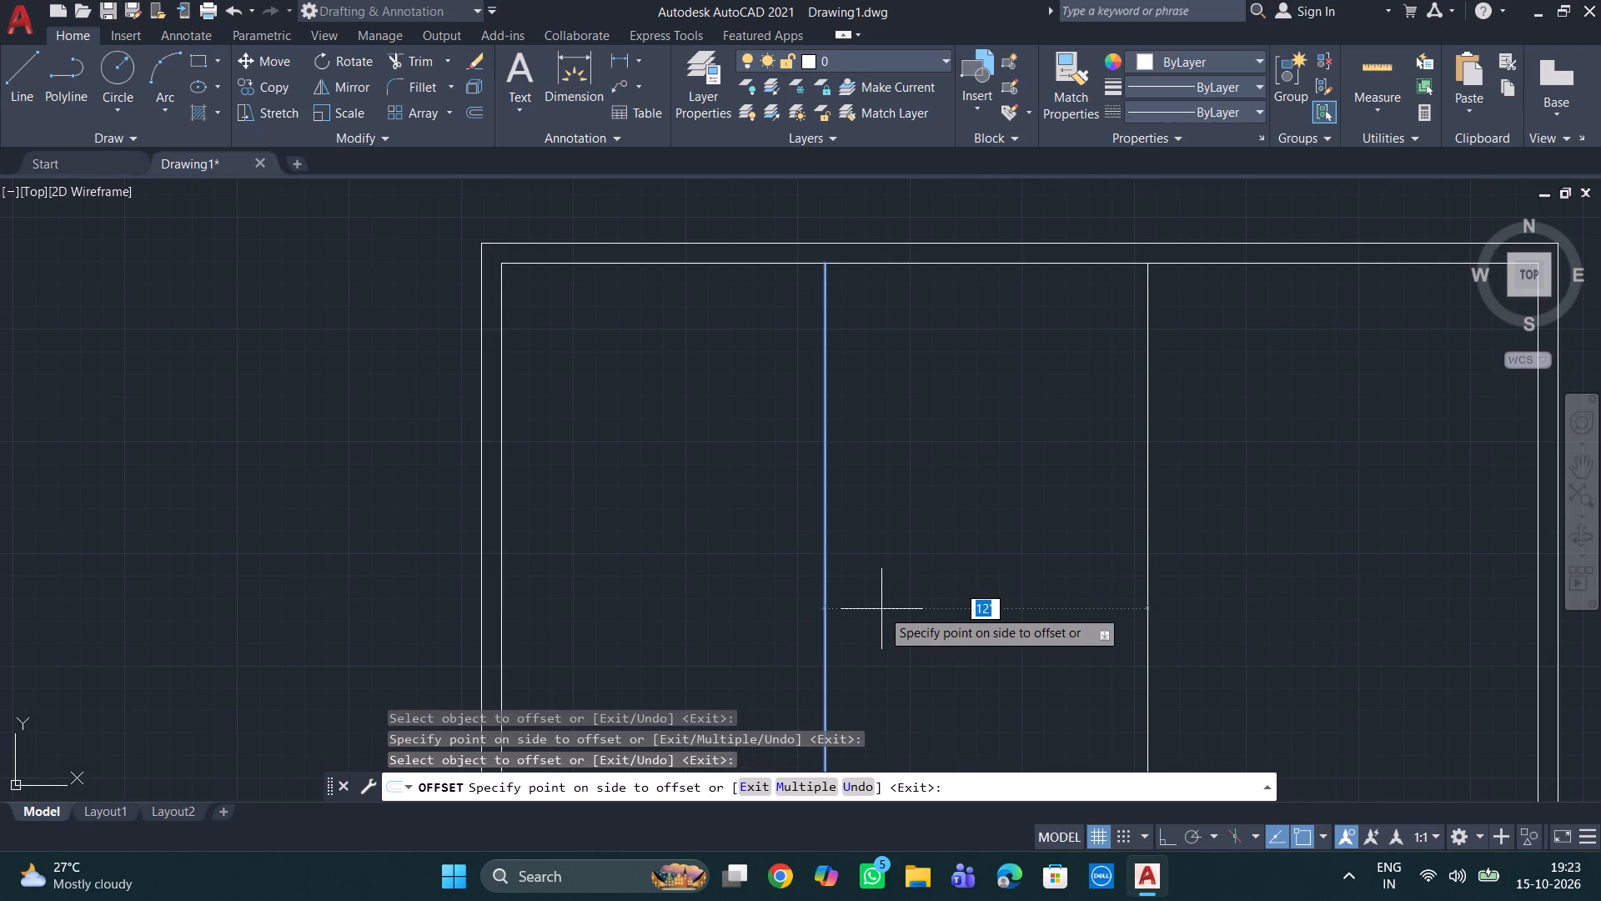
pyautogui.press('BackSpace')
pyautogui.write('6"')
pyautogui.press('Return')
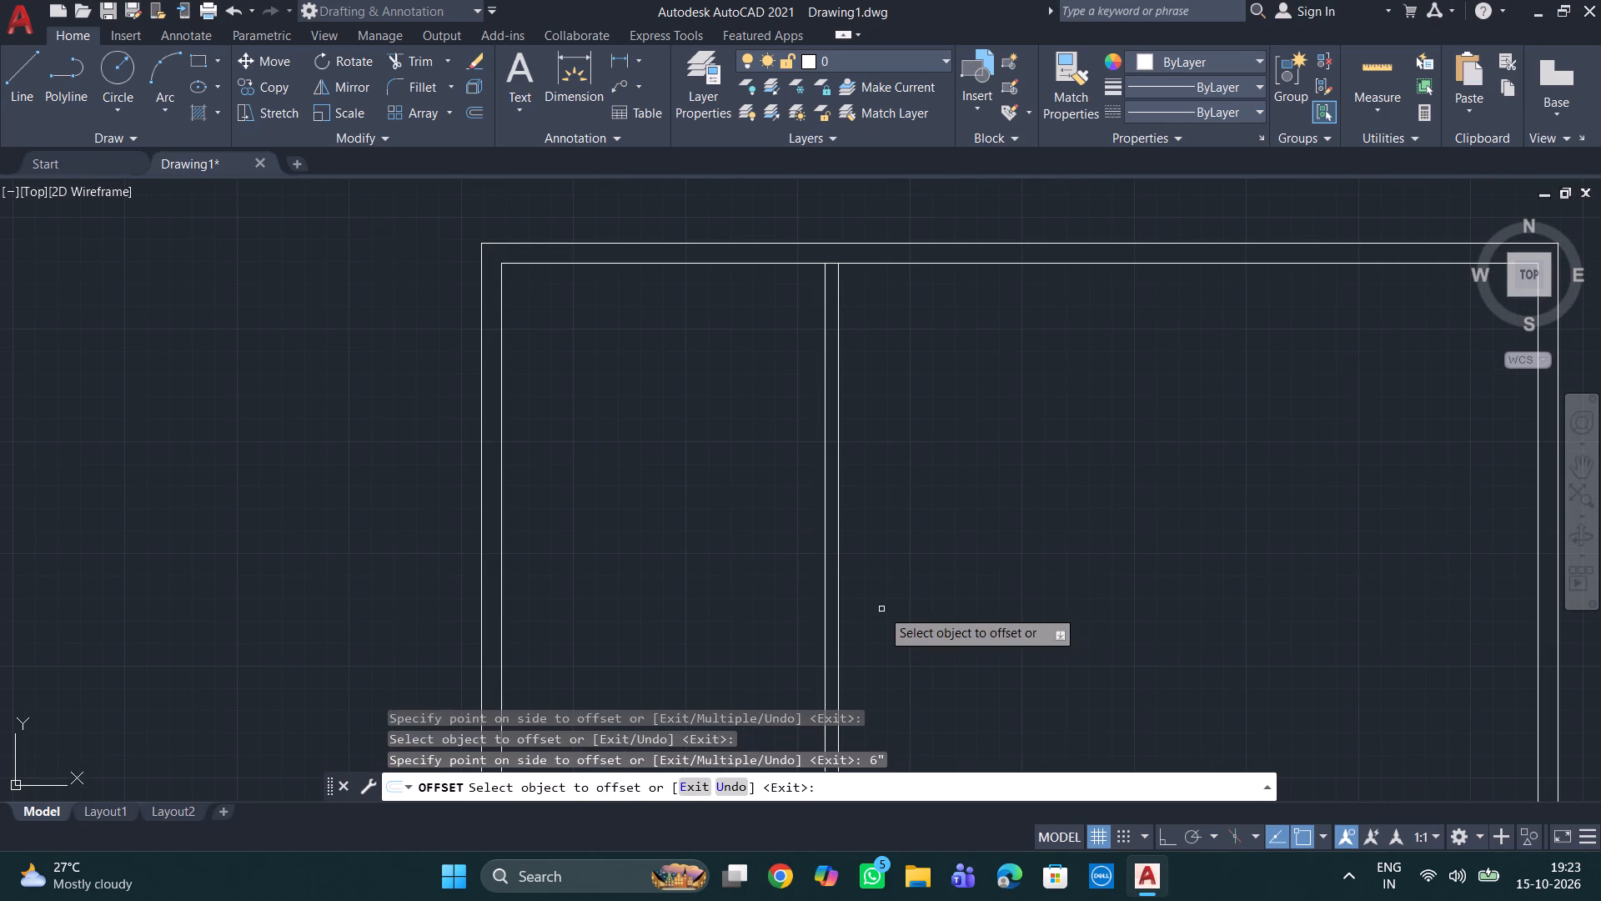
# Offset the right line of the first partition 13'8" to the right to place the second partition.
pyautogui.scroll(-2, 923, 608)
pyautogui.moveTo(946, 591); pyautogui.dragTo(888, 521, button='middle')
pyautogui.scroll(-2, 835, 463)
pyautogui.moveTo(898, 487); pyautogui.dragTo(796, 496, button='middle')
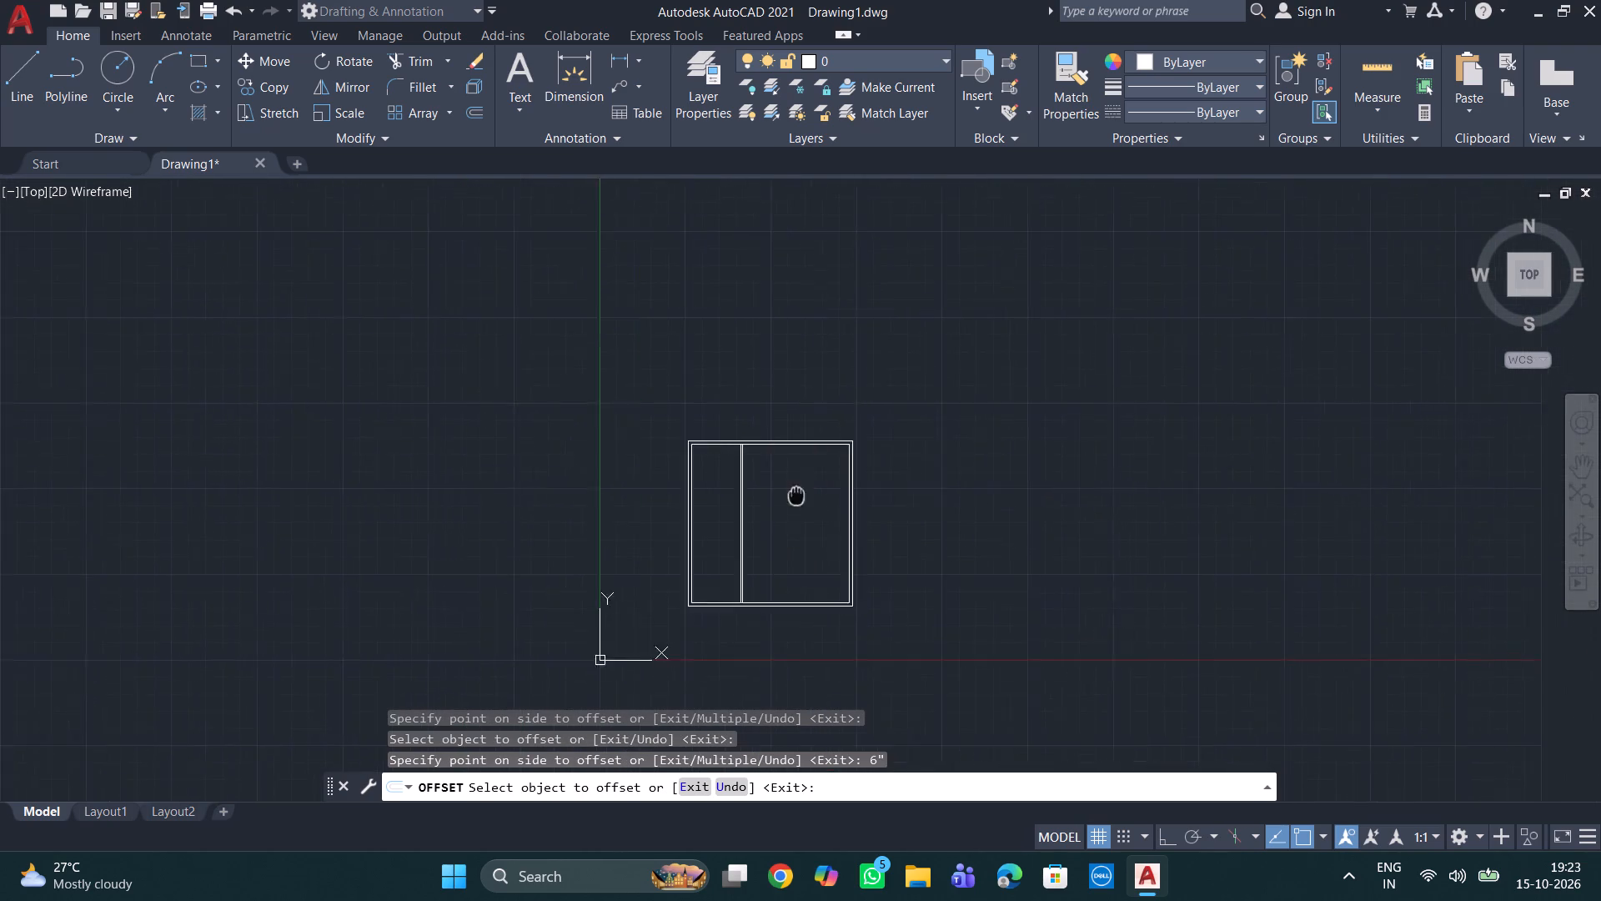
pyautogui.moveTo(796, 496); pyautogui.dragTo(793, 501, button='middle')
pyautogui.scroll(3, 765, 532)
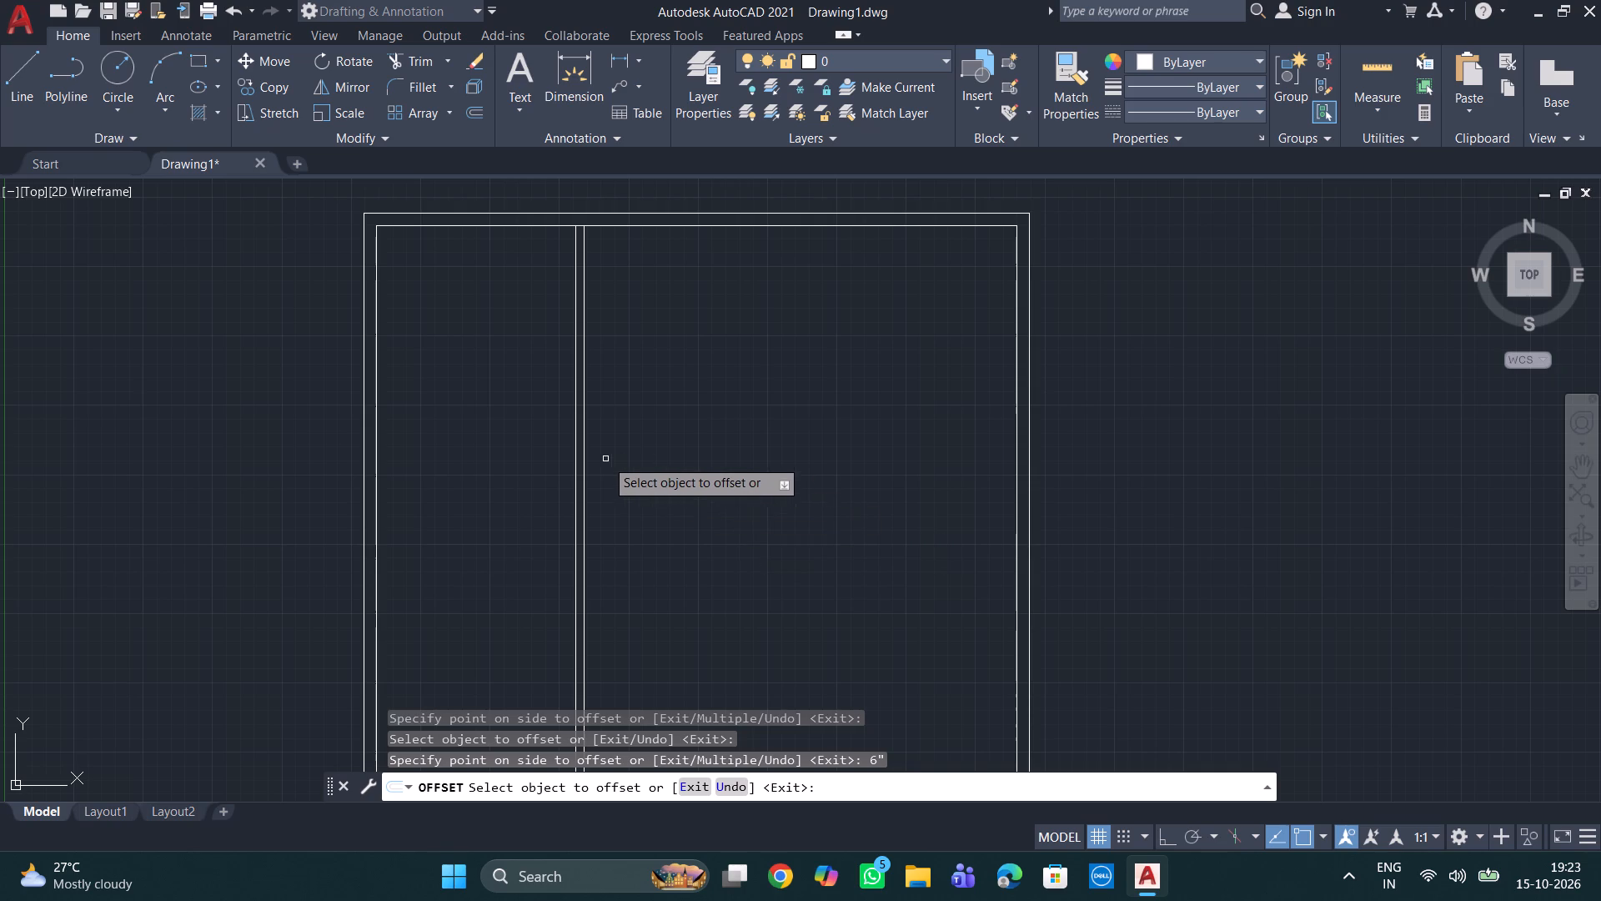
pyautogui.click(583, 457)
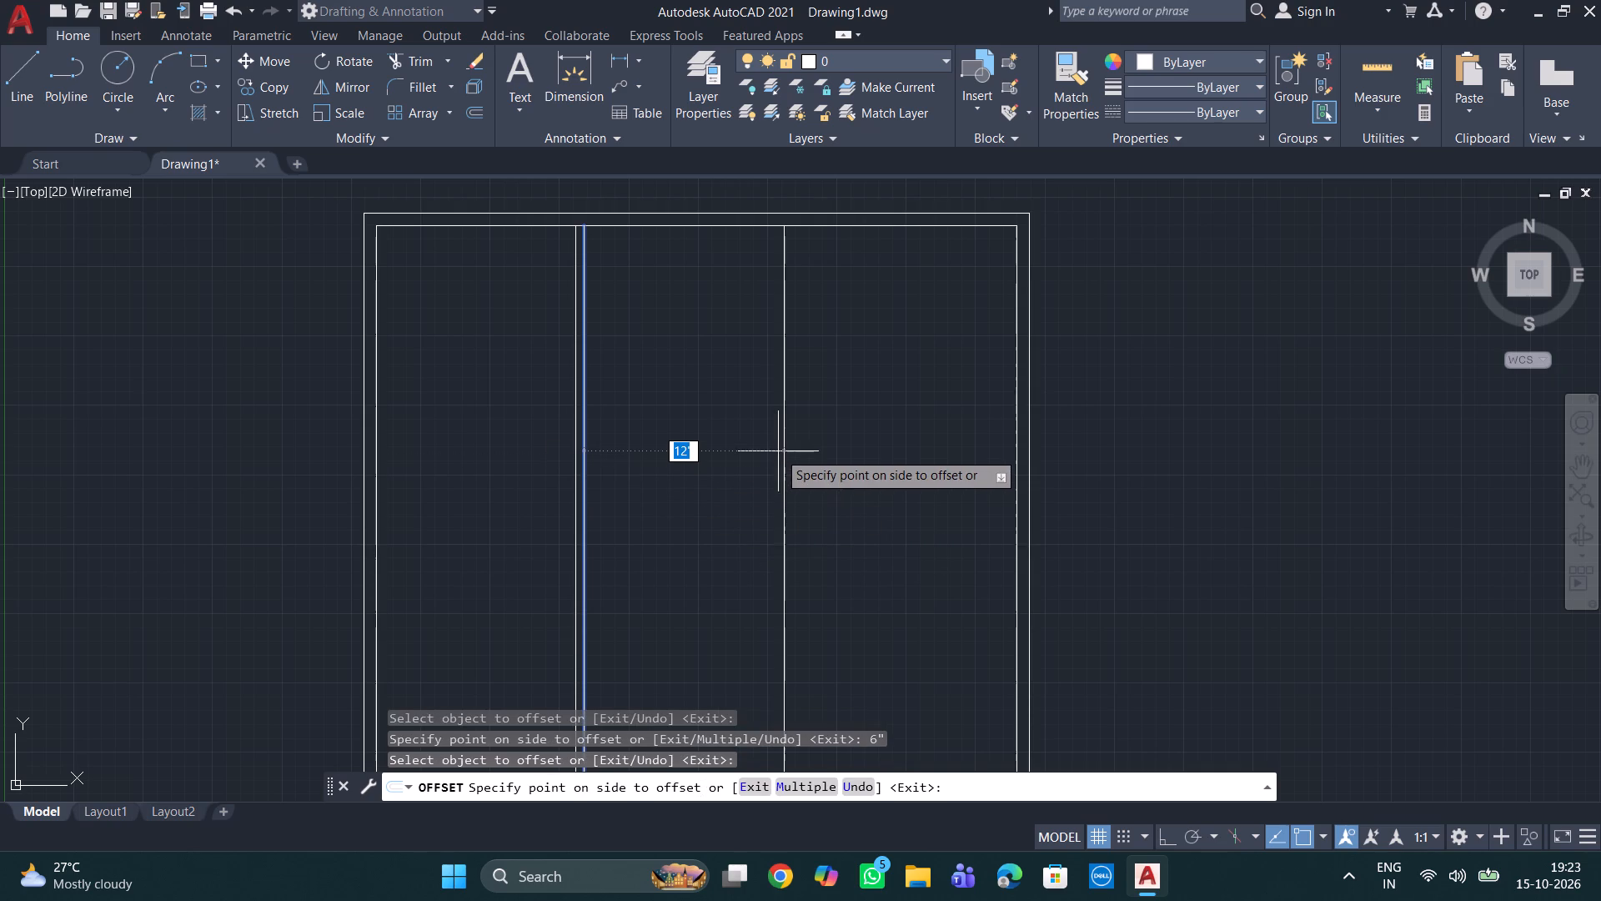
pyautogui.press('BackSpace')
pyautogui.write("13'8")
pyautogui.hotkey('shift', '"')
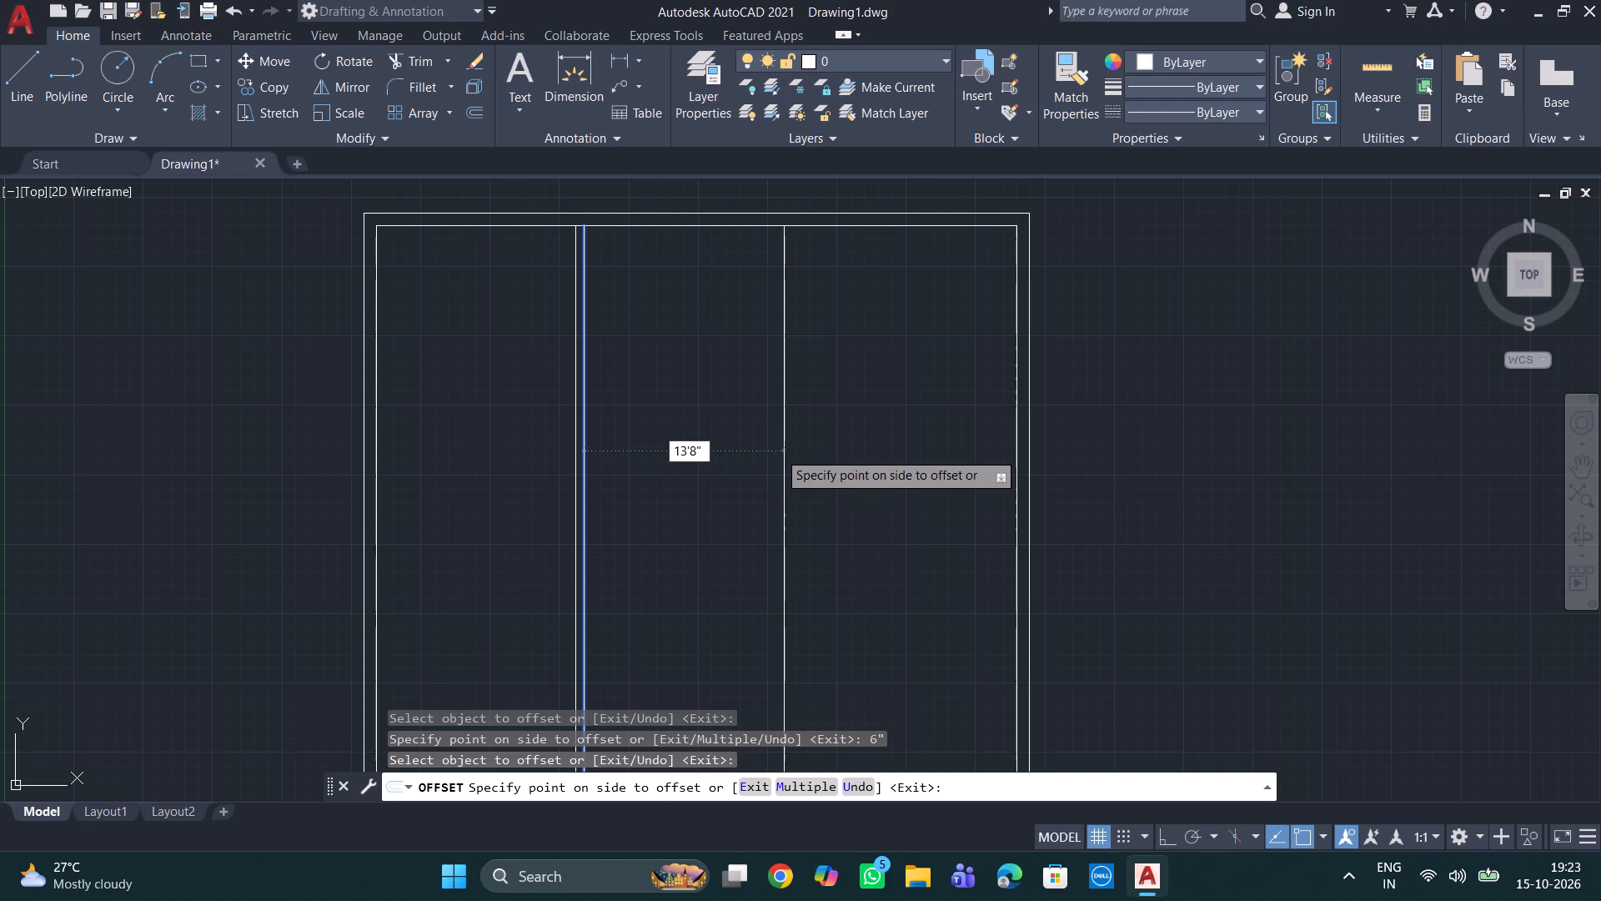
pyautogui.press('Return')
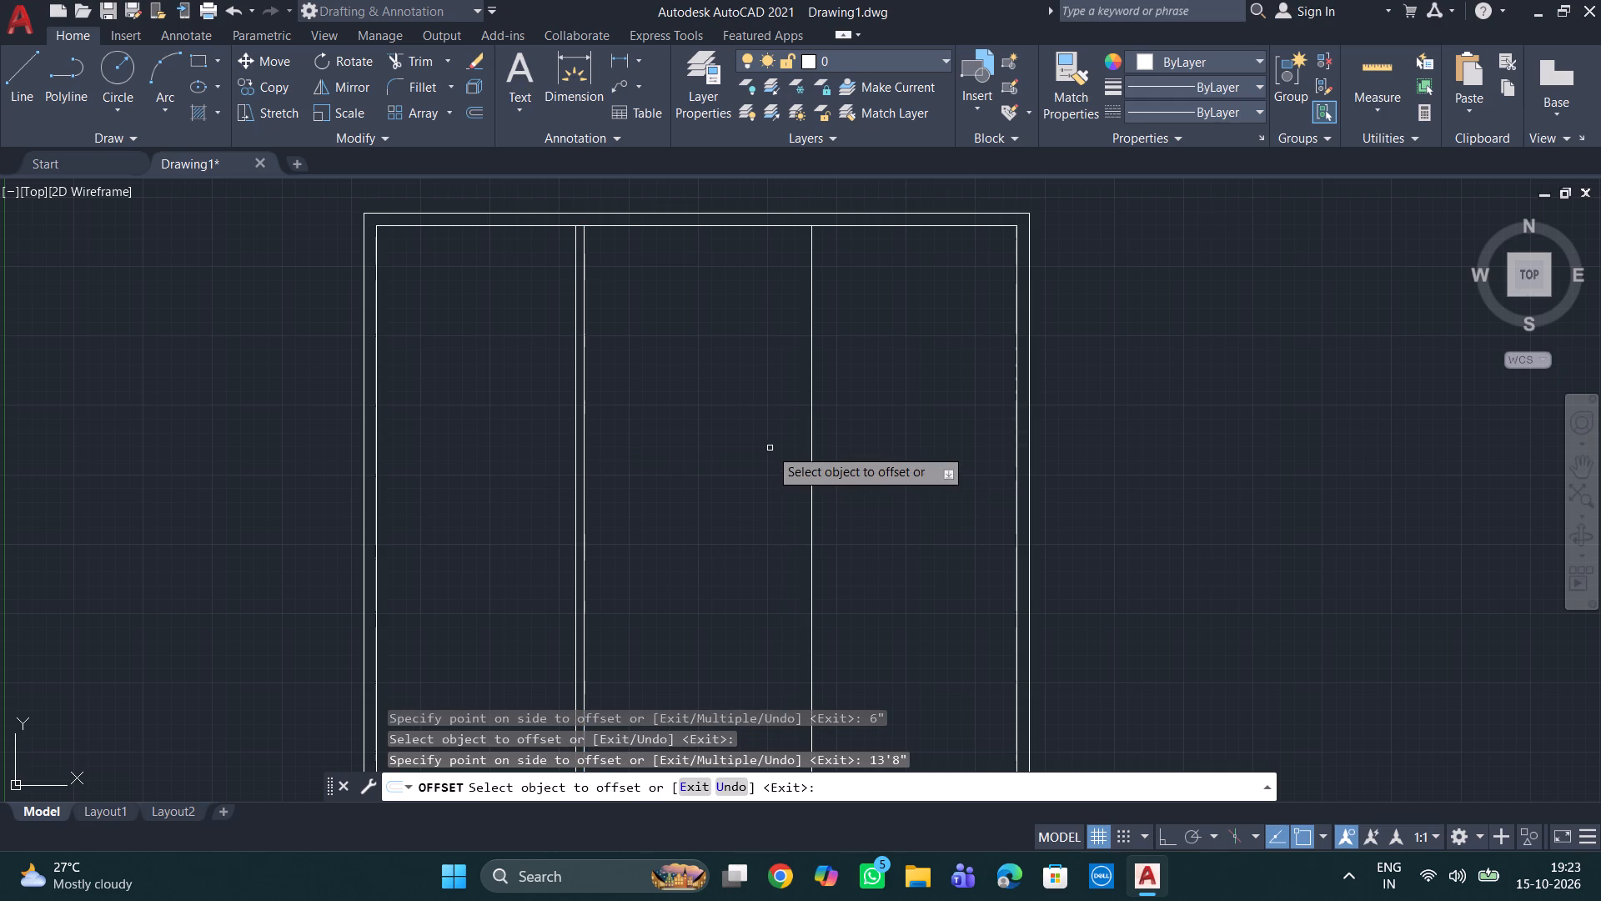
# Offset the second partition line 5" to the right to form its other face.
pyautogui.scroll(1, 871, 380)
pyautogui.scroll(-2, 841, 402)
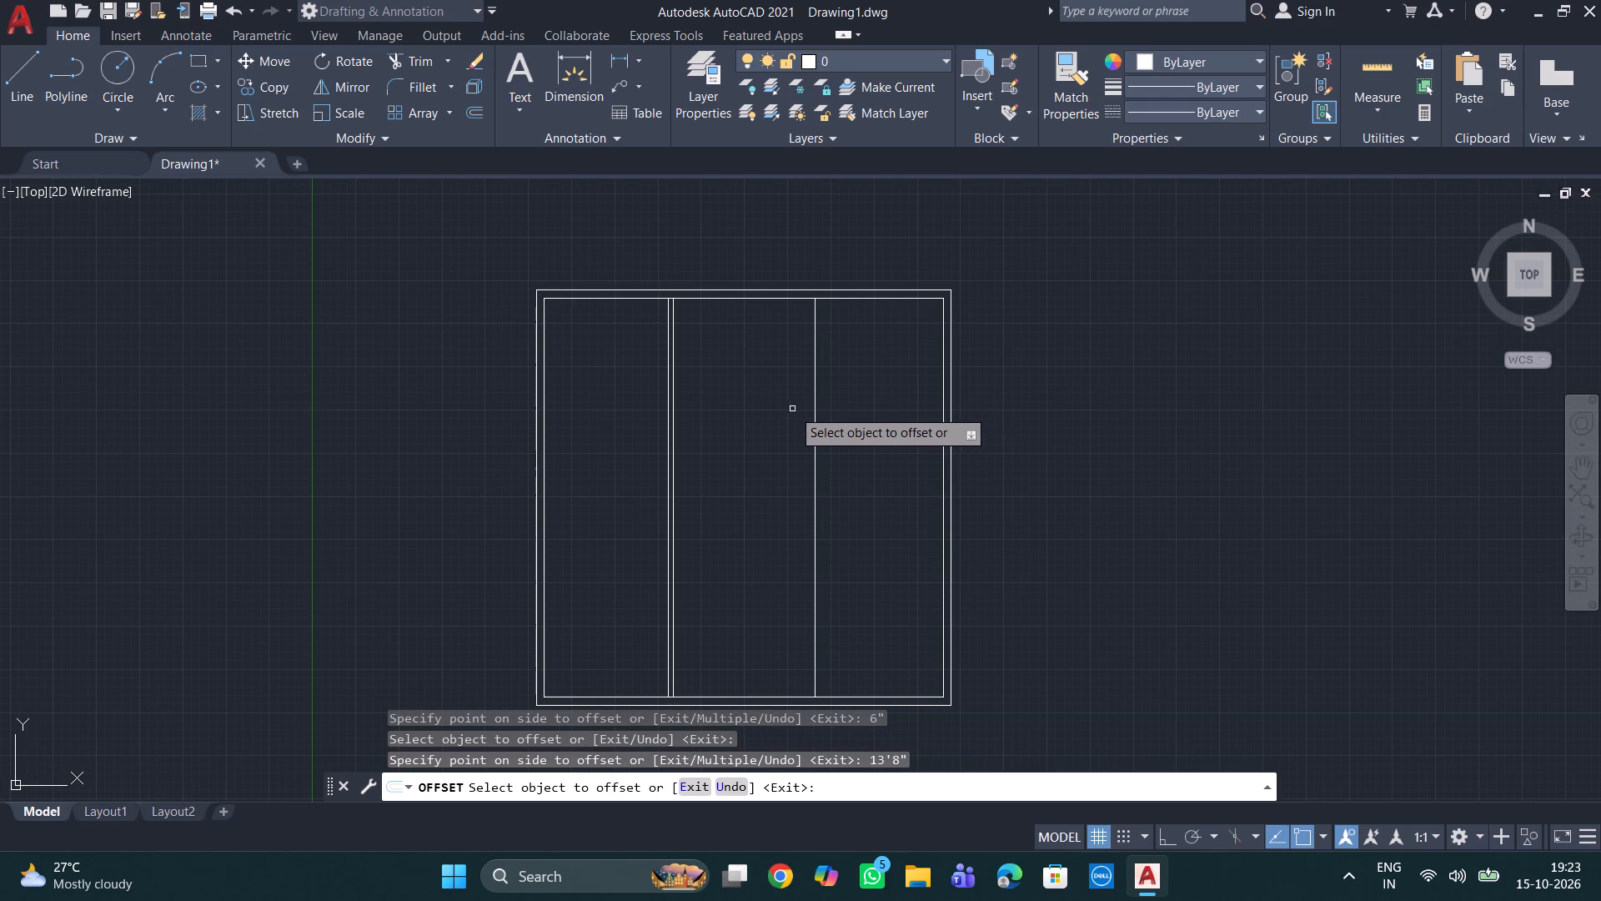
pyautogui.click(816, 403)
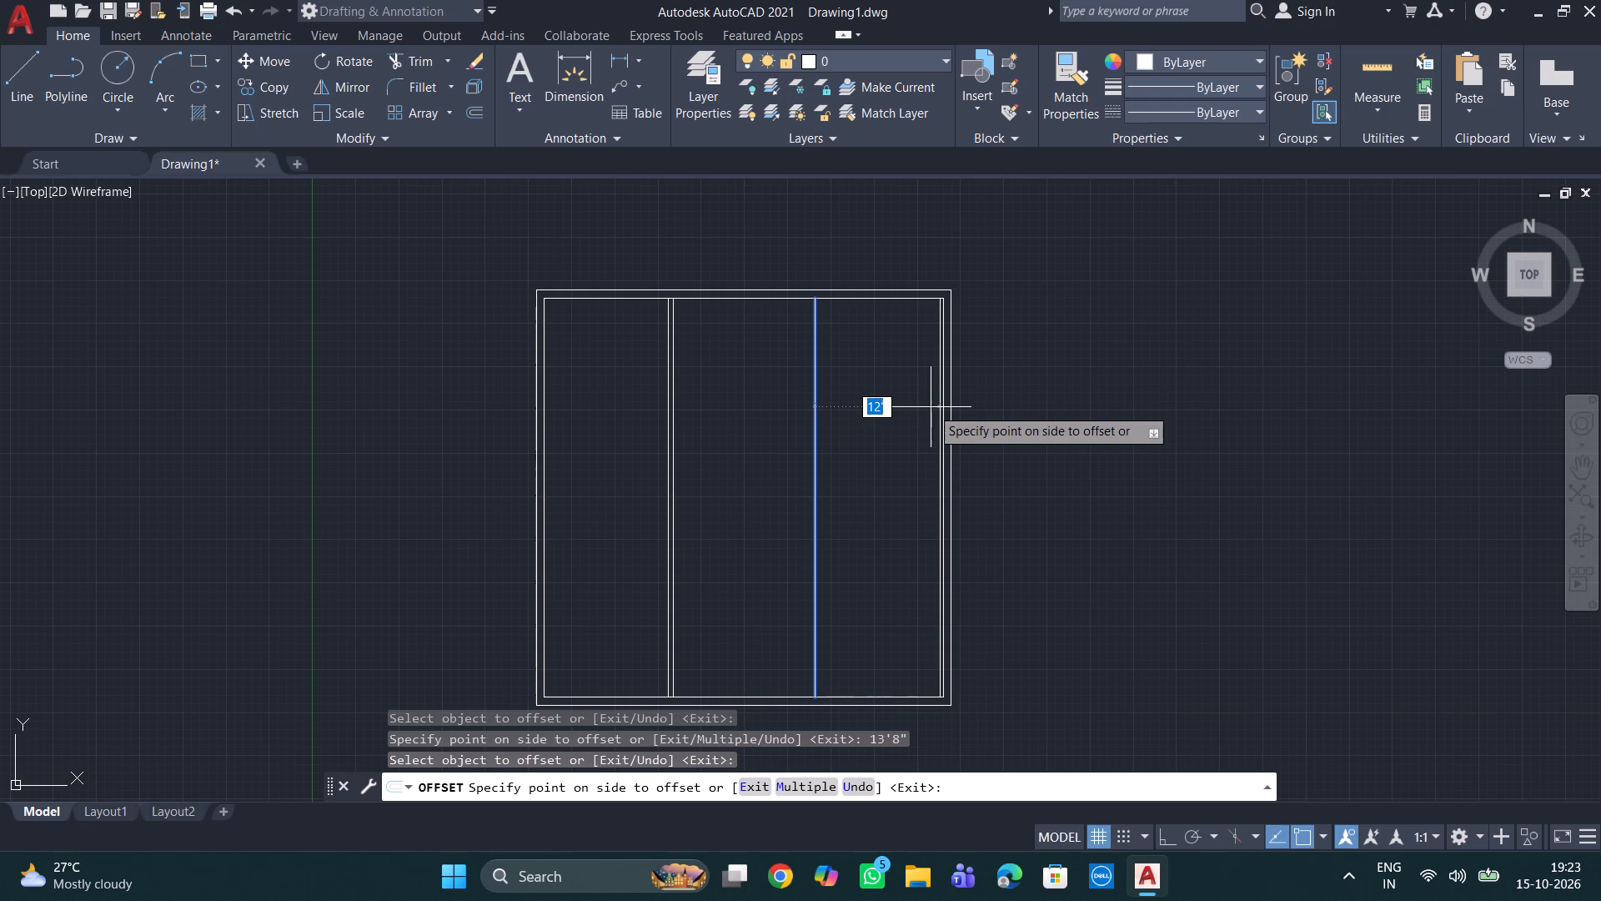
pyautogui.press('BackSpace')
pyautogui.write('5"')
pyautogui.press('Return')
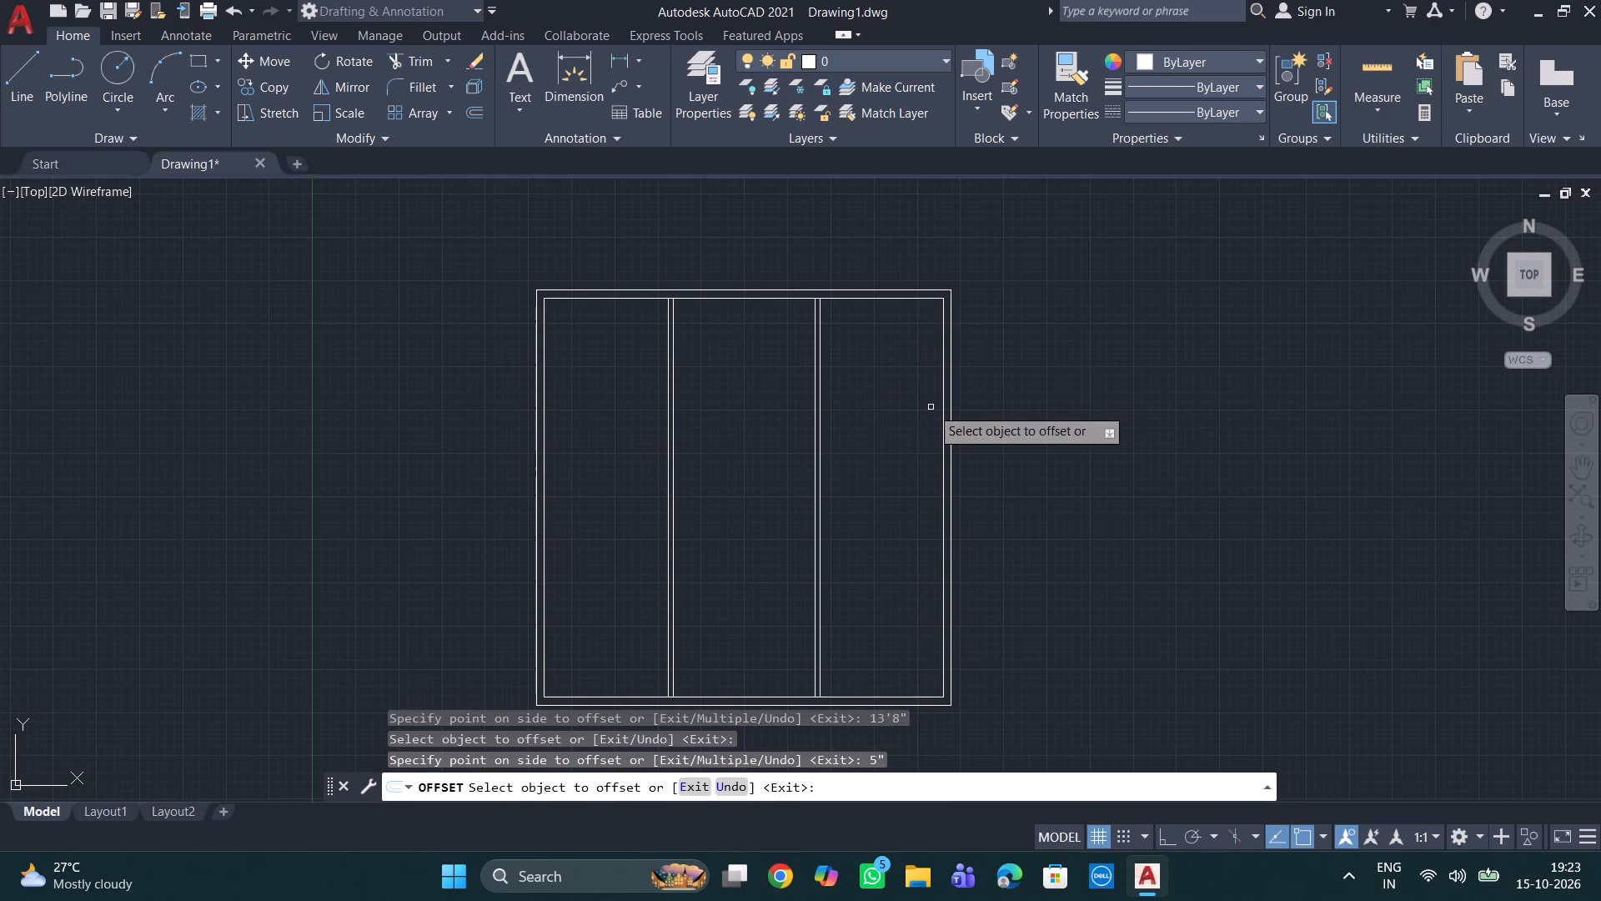
# Measure the width of the middle room between the two partitions.
pyautogui.scroll(2, 762, 397)
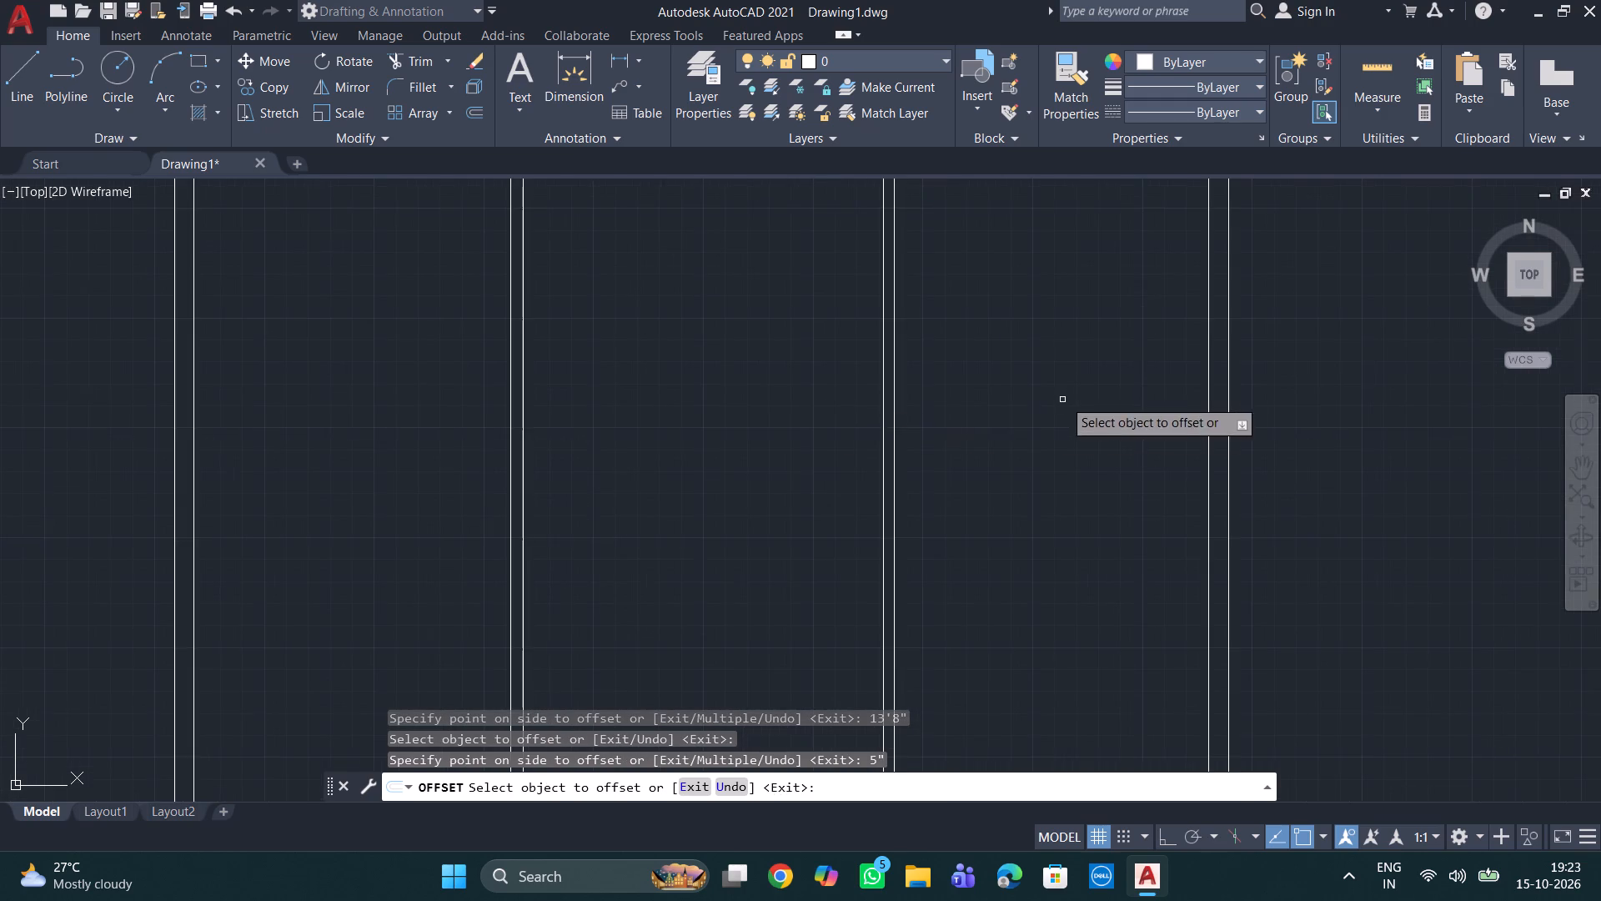
pyautogui.moveTo(1063, 395); pyautogui.dragTo(820, 473, button='middle')
pyautogui.scroll(-1, 803, 472)
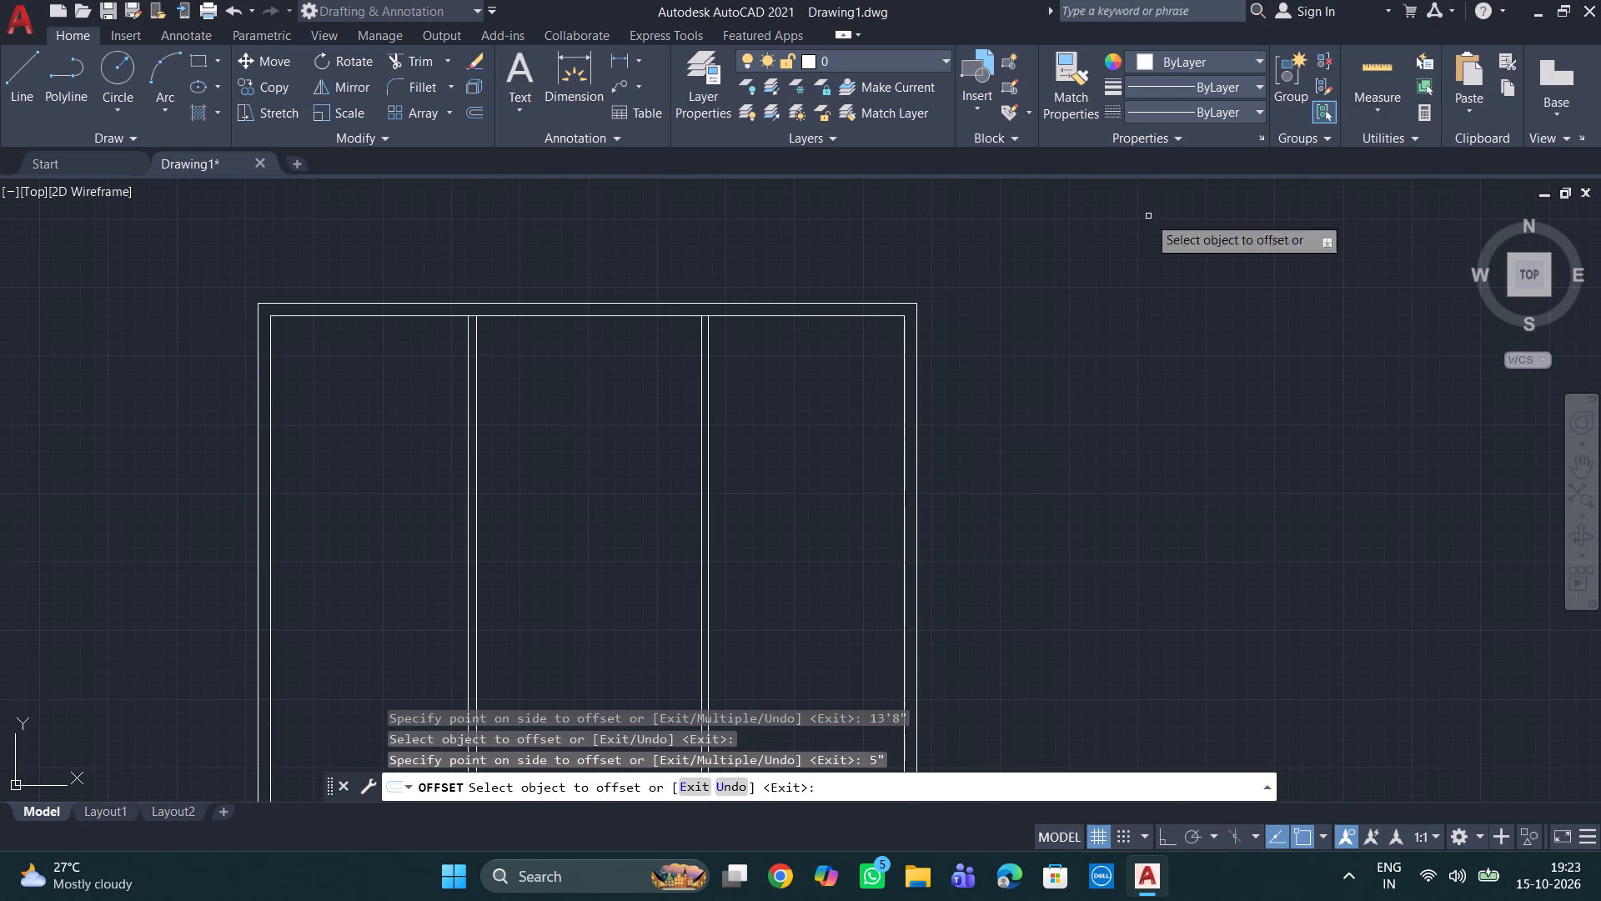
pyautogui.click(1385, 63)
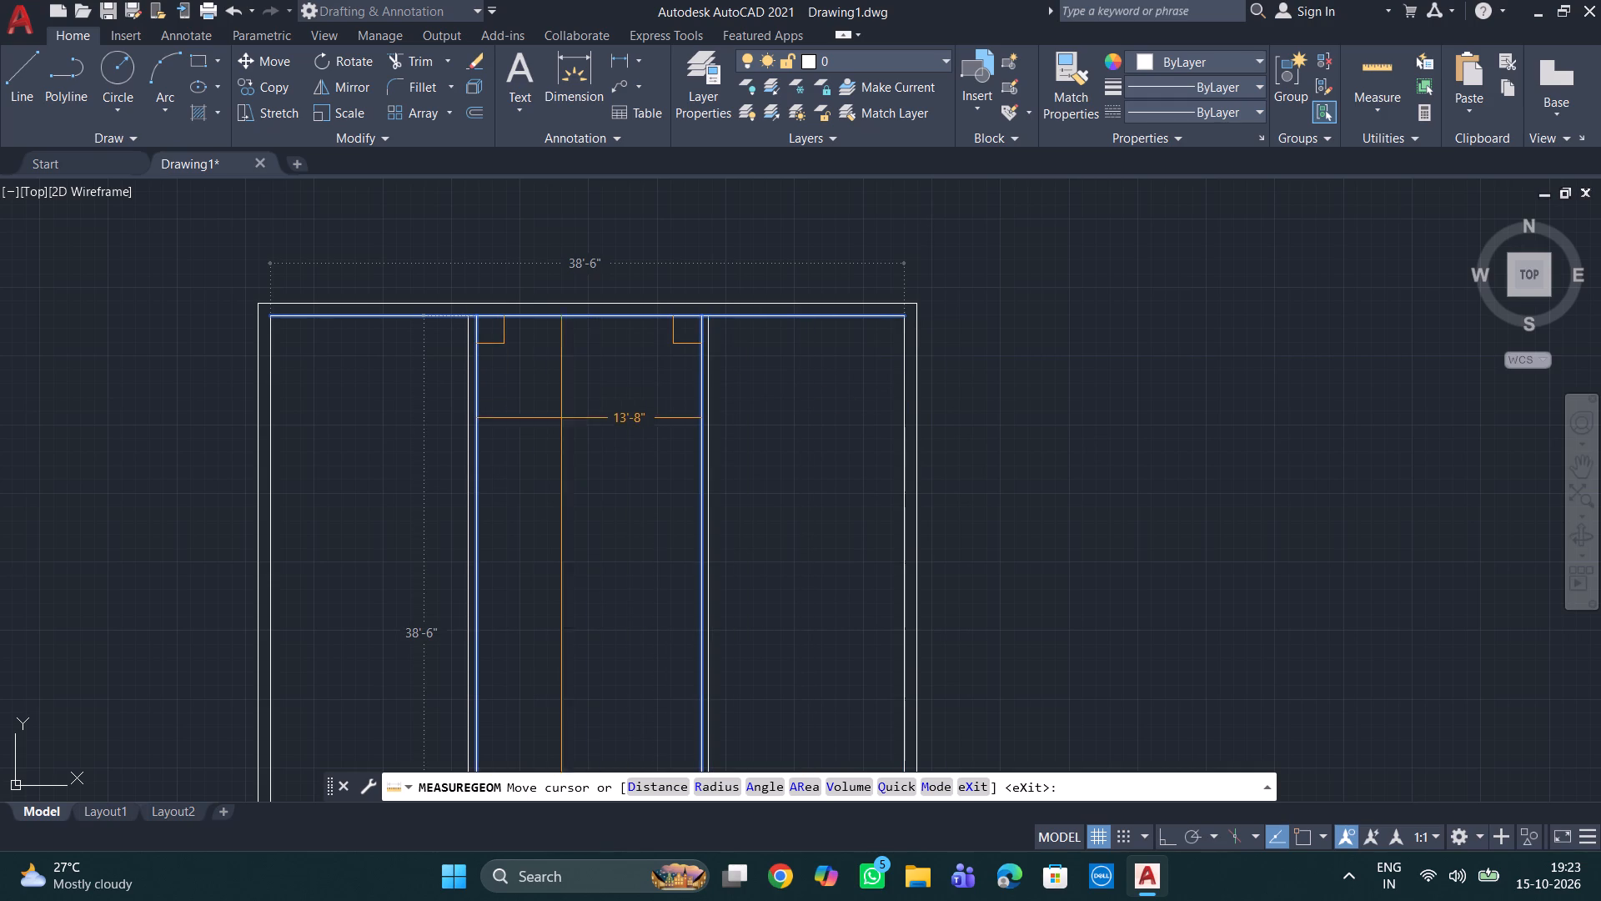
pyautogui.press('Escape')
pyautogui.press('Escape')
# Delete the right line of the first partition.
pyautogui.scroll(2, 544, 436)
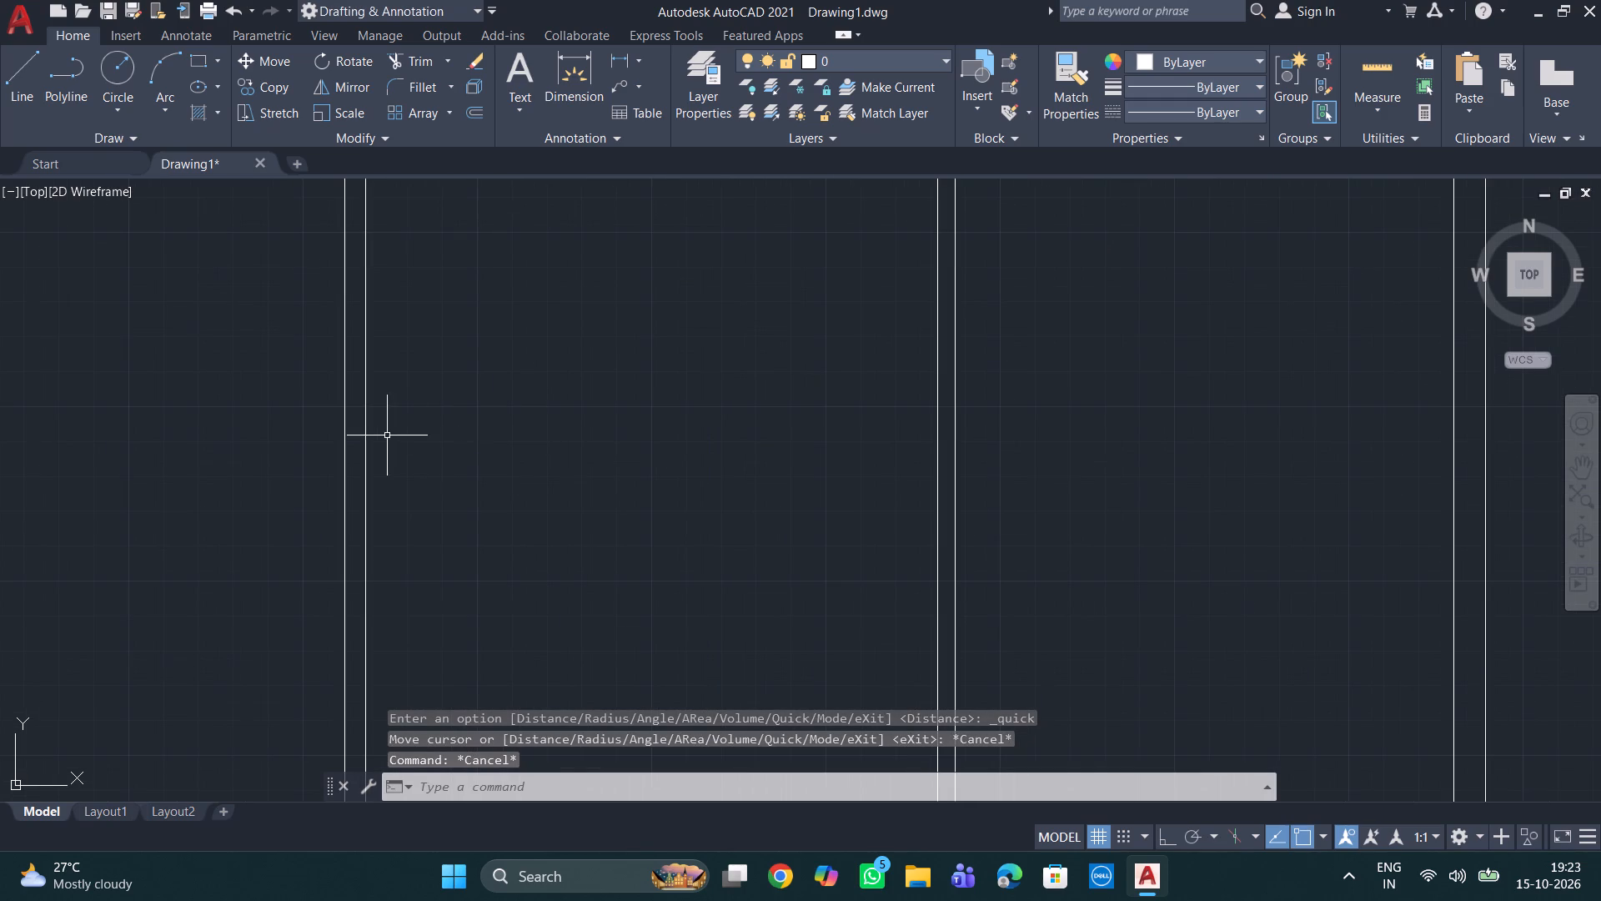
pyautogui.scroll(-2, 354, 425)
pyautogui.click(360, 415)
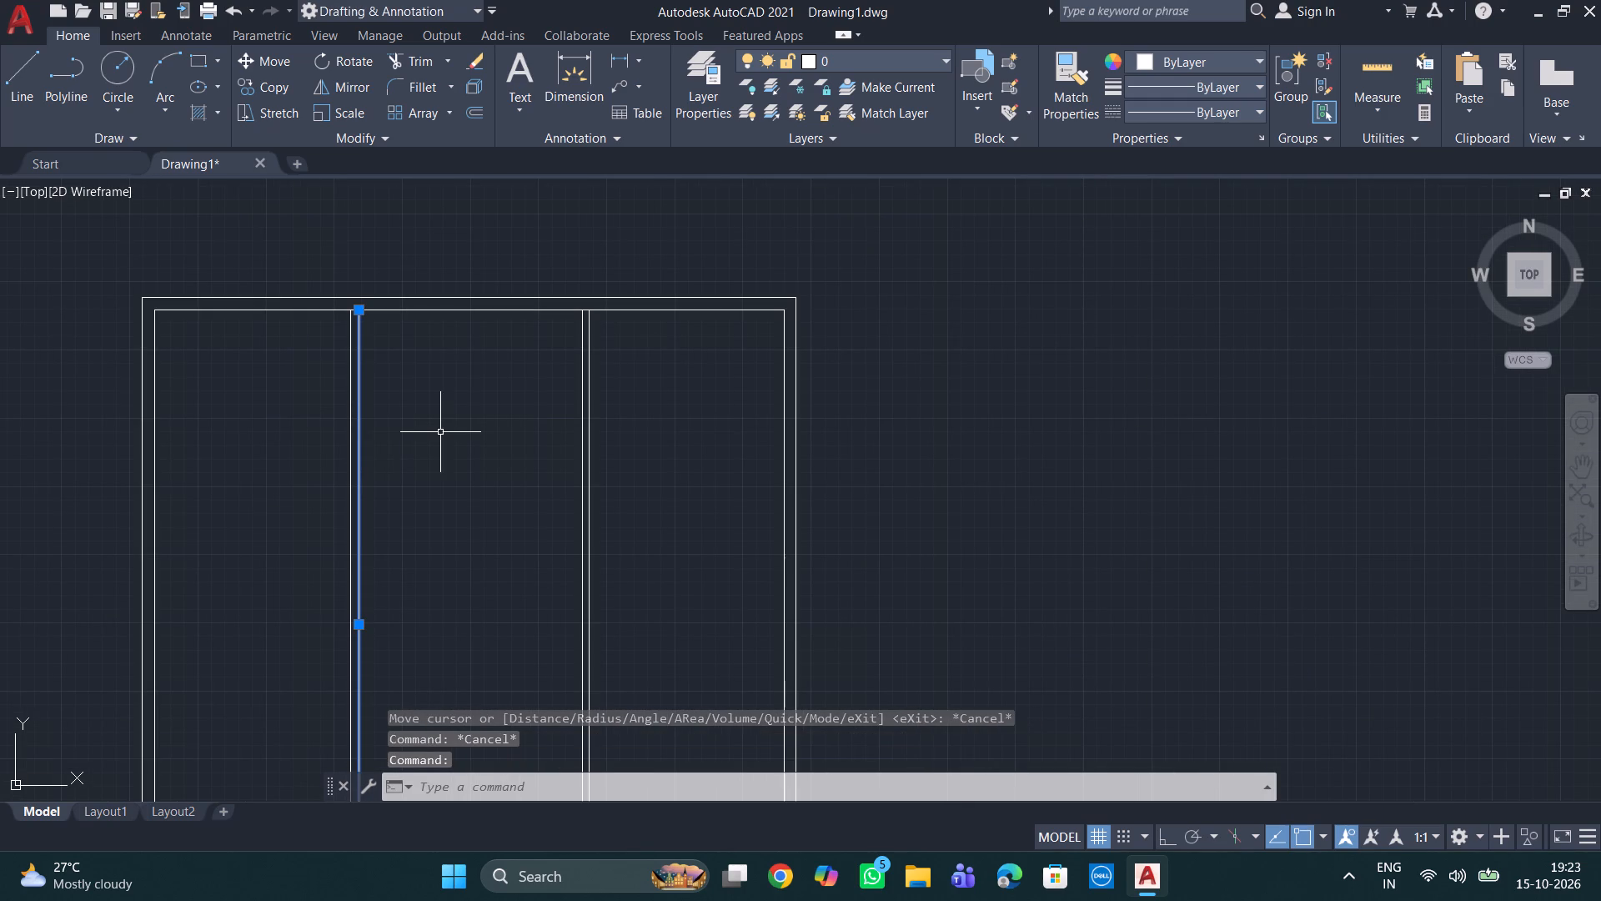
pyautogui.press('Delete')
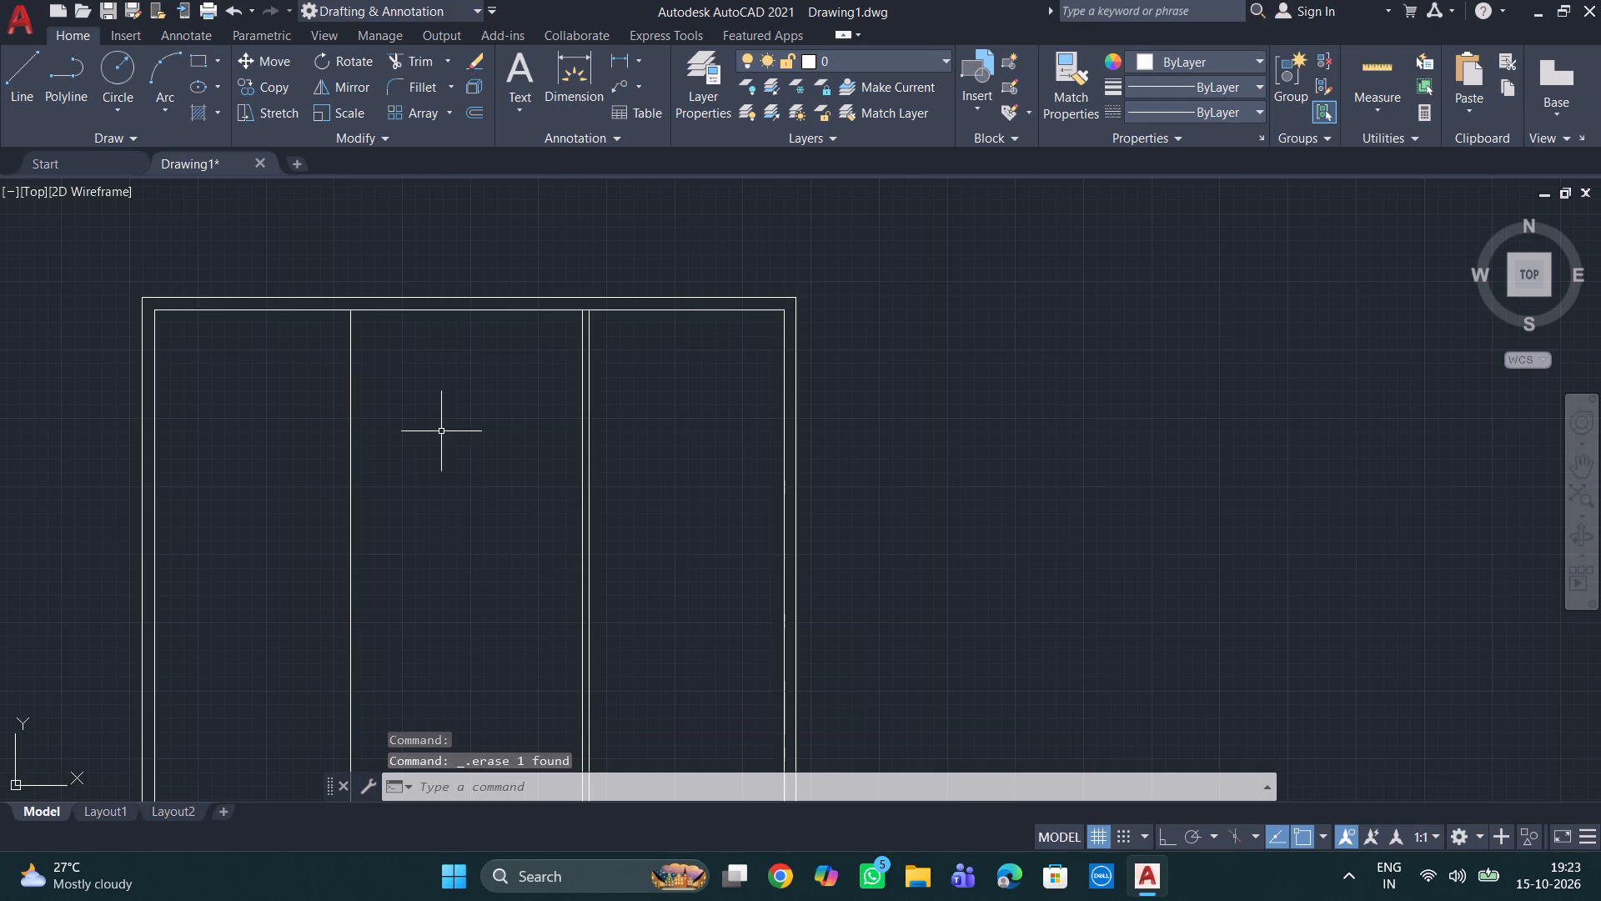
# Offset the remaining line of the first partition 5" to the right and end Offset.
pyautogui.press('o')
pyautogui.press('Return')
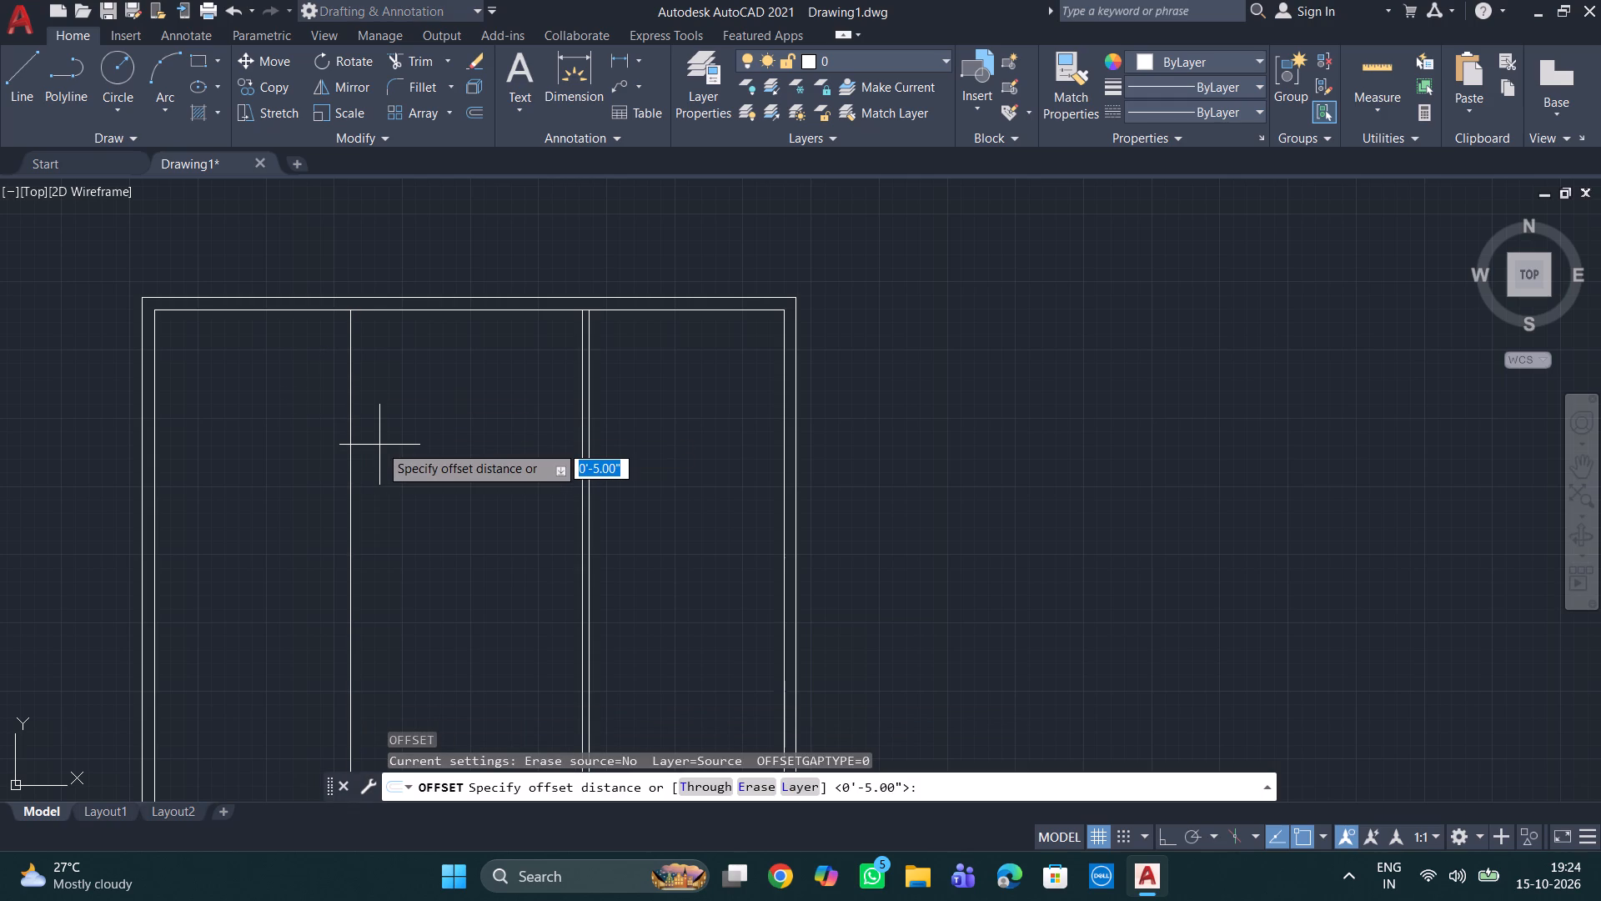
pyautogui.write('5"')
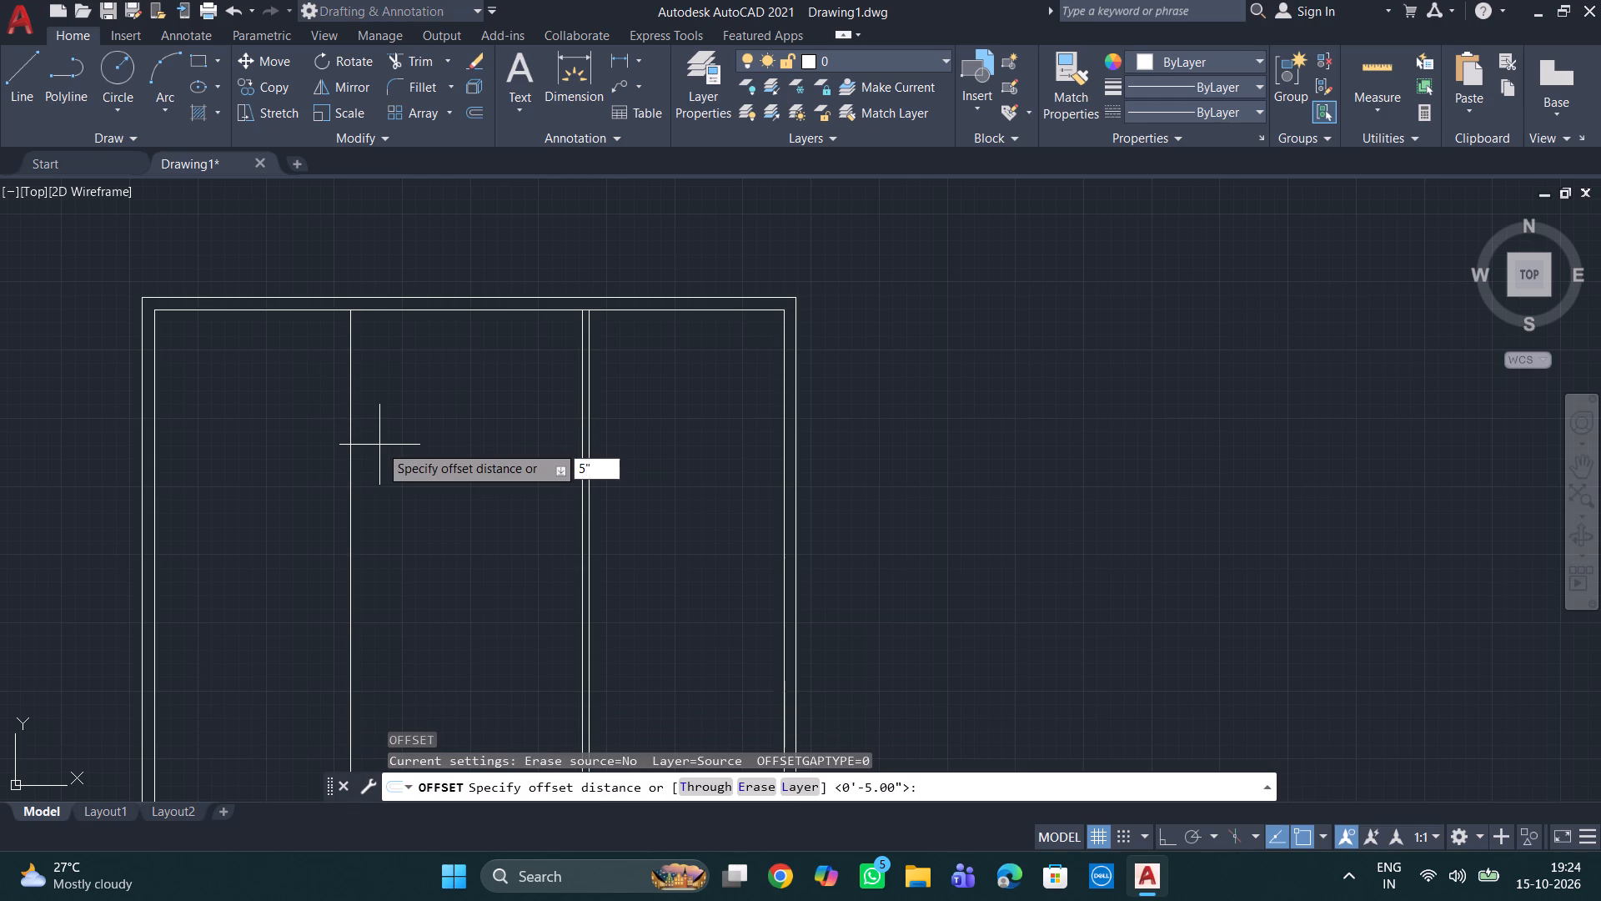
pyautogui.press('Return')
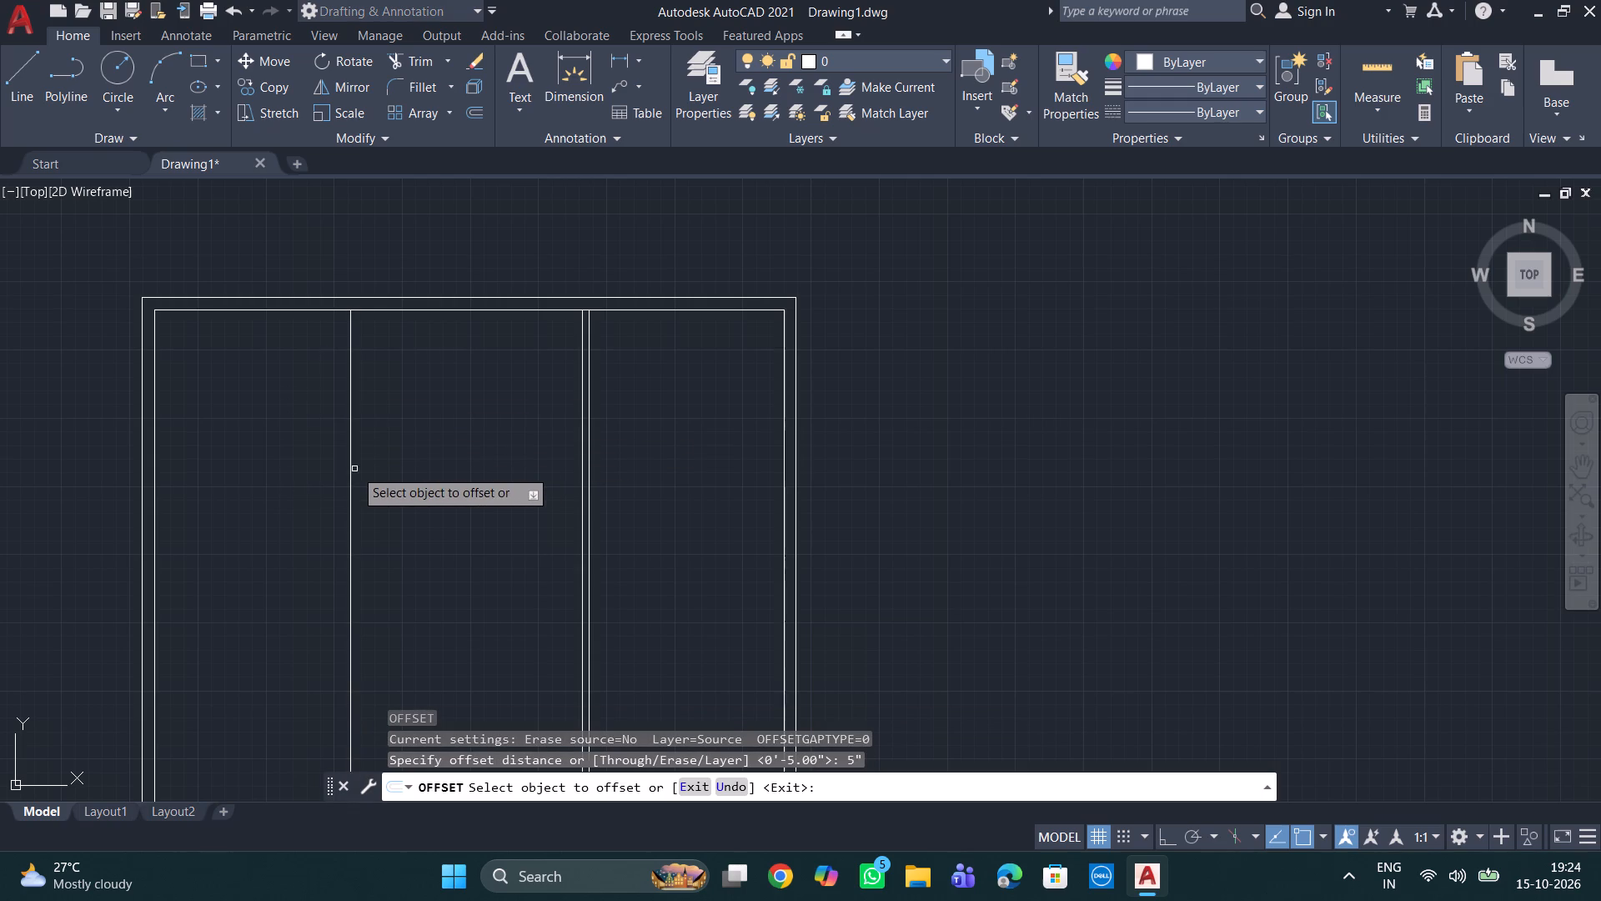
pyautogui.click(349, 471)
pyautogui.click(419, 478)
pyautogui.scroll(-1, 443, 506)
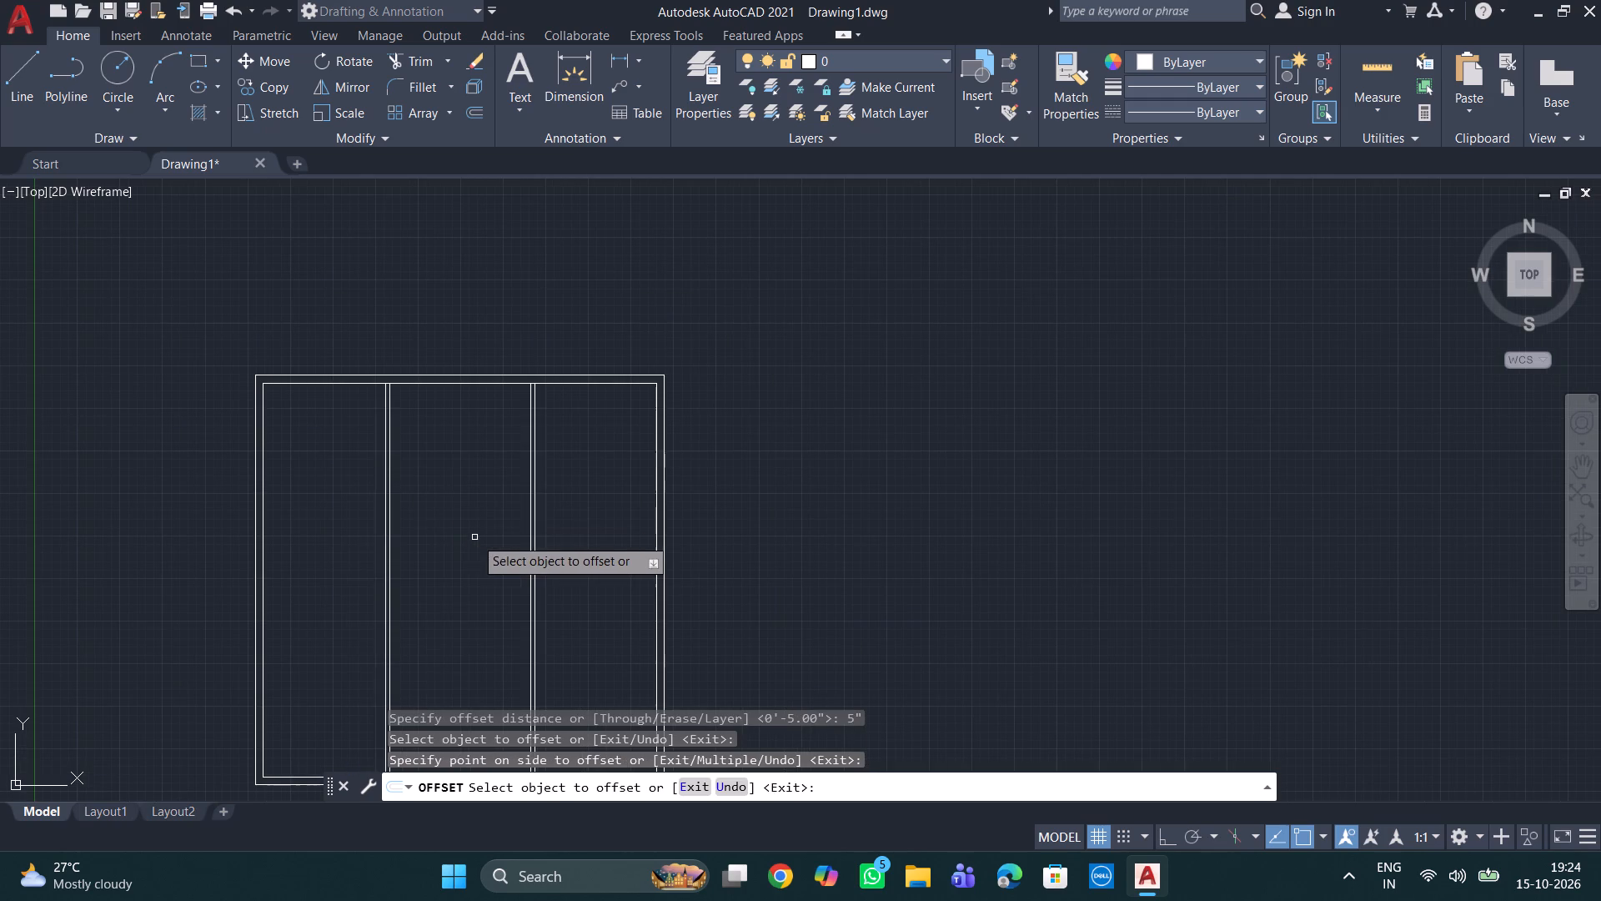
pyautogui.press('Escape')
pyautogui.press('Escape')
pyautogui.press('Escape')
pyautogui.press('Escape')
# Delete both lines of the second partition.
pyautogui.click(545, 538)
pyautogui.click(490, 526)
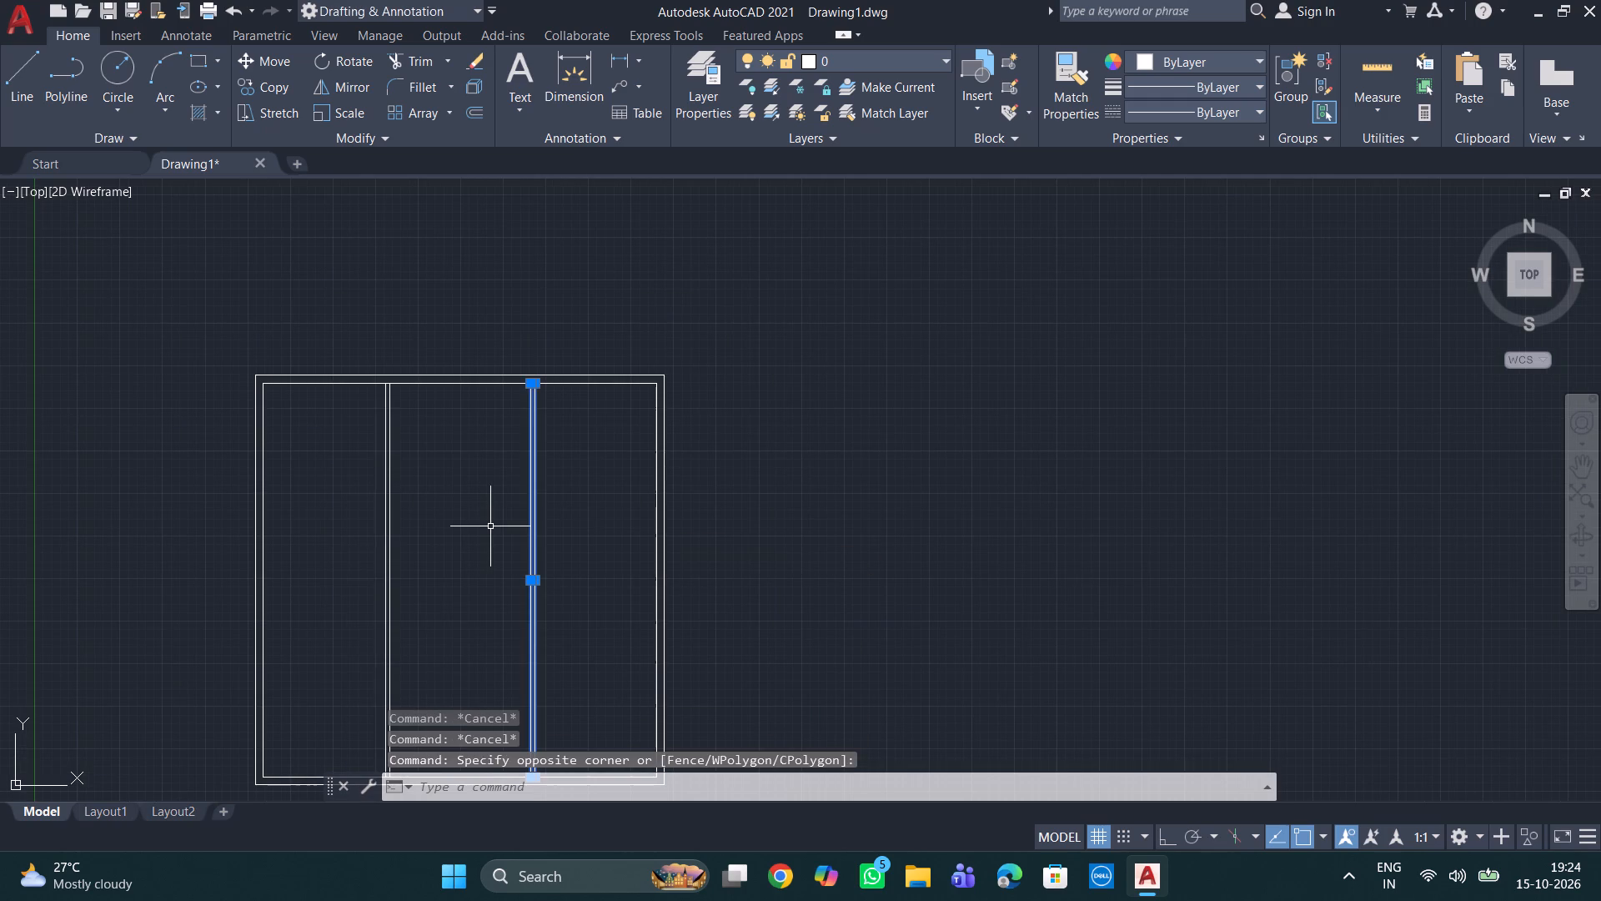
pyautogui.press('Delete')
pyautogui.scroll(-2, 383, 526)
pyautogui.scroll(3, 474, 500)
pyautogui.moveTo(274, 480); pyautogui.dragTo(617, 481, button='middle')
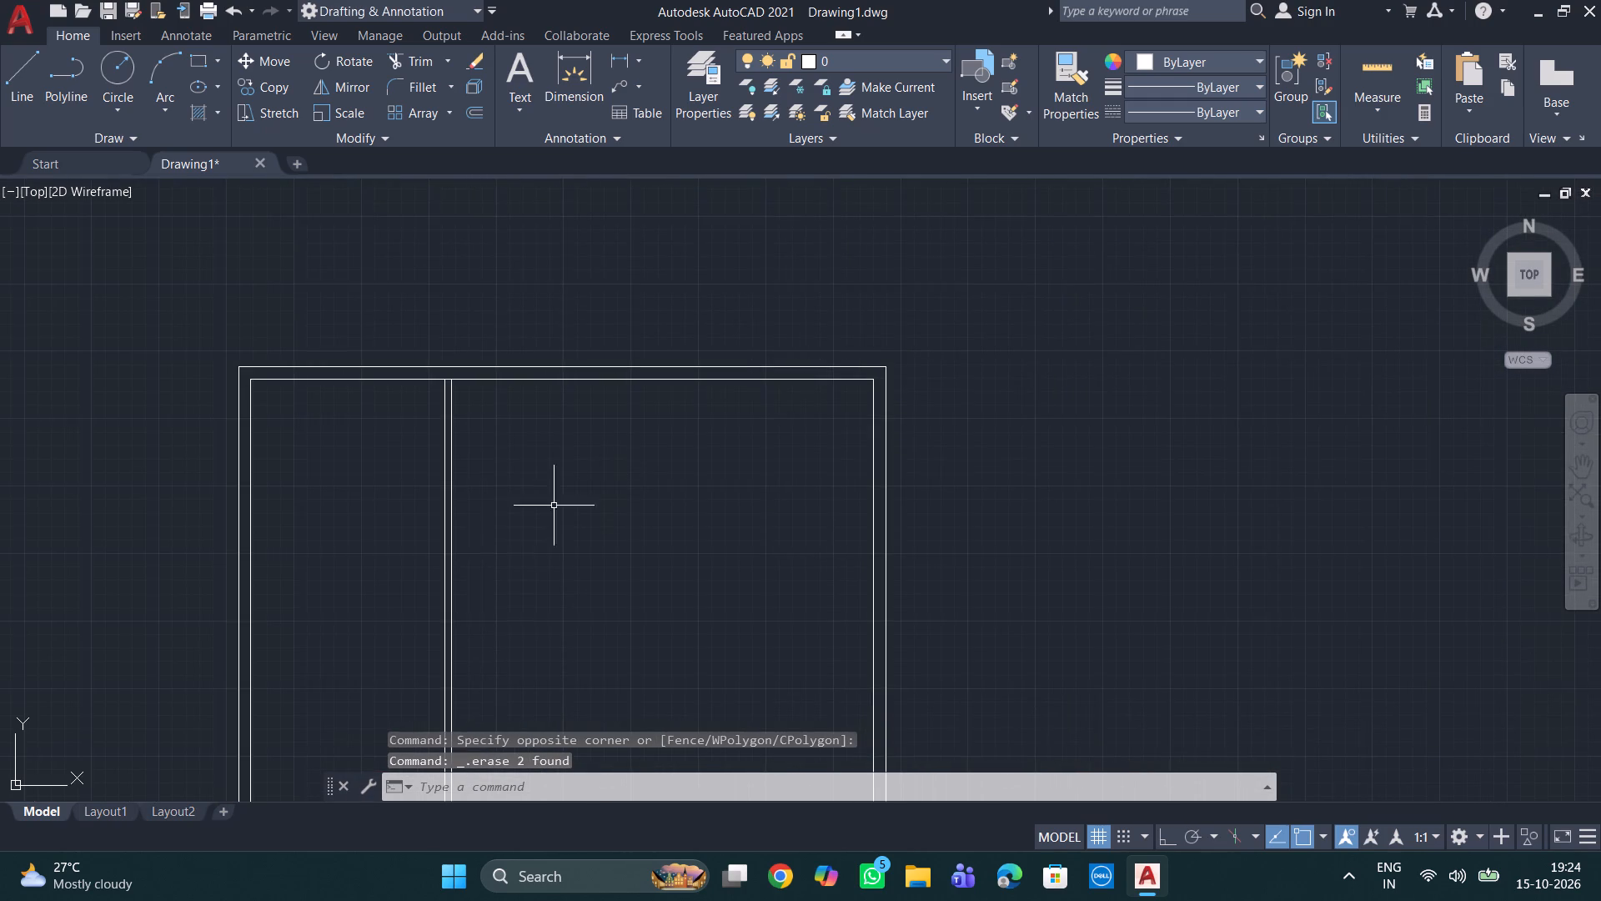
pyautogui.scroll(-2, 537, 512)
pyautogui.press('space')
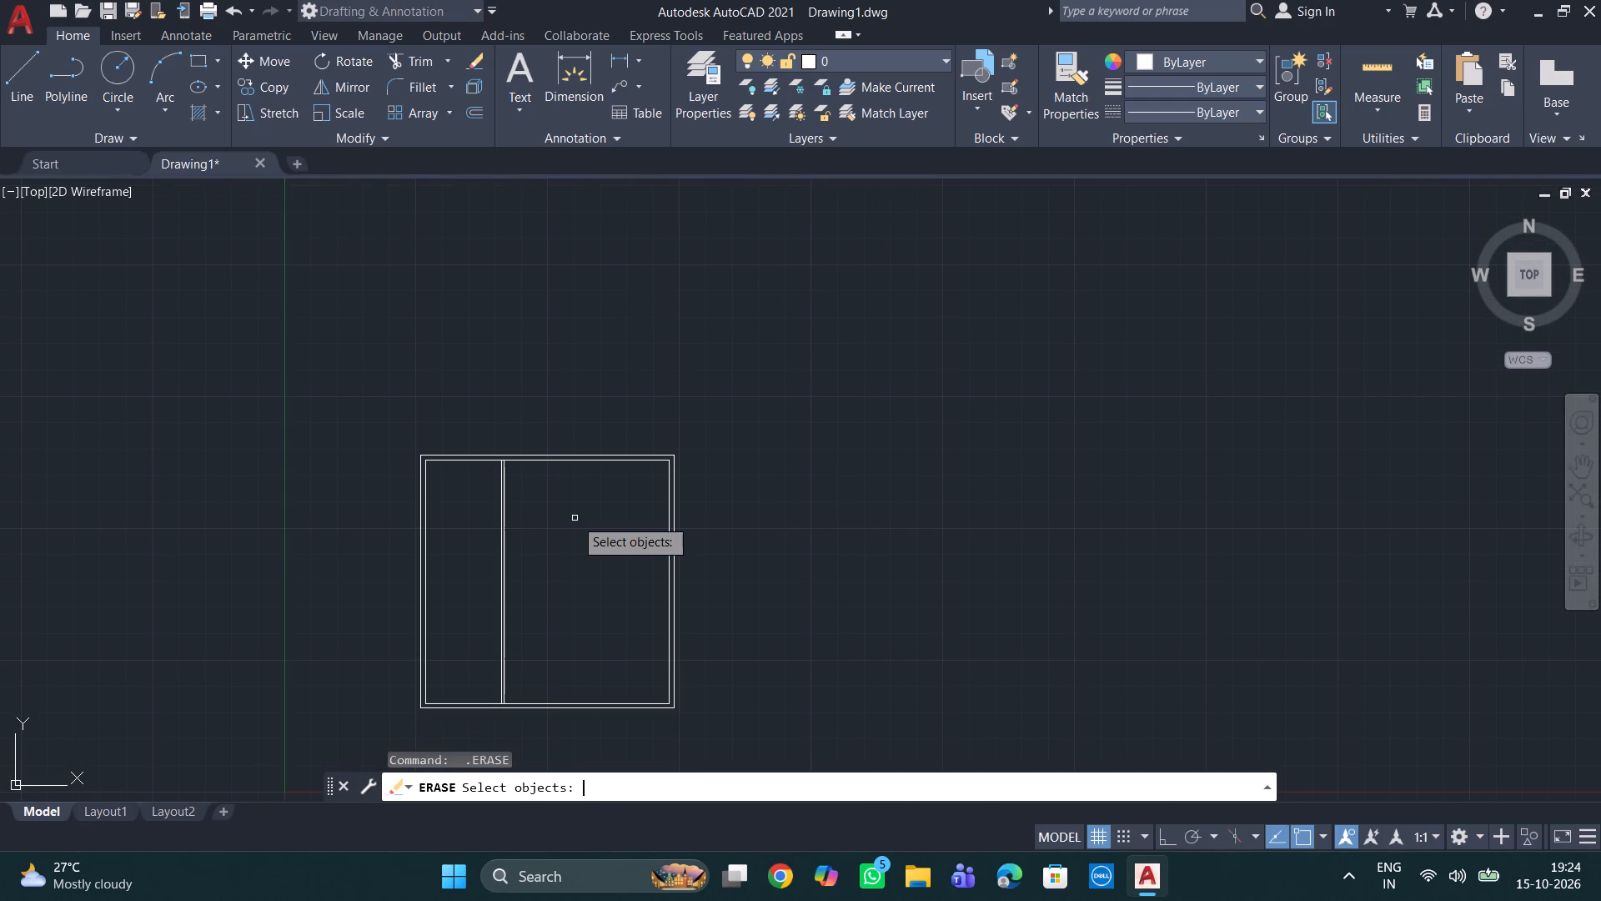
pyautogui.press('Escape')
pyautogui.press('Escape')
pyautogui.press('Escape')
# Offset the right line of the first partition 13'8" to the right to place the second partition line.
pyautogui.press('o')
pyautogui.press('Return')
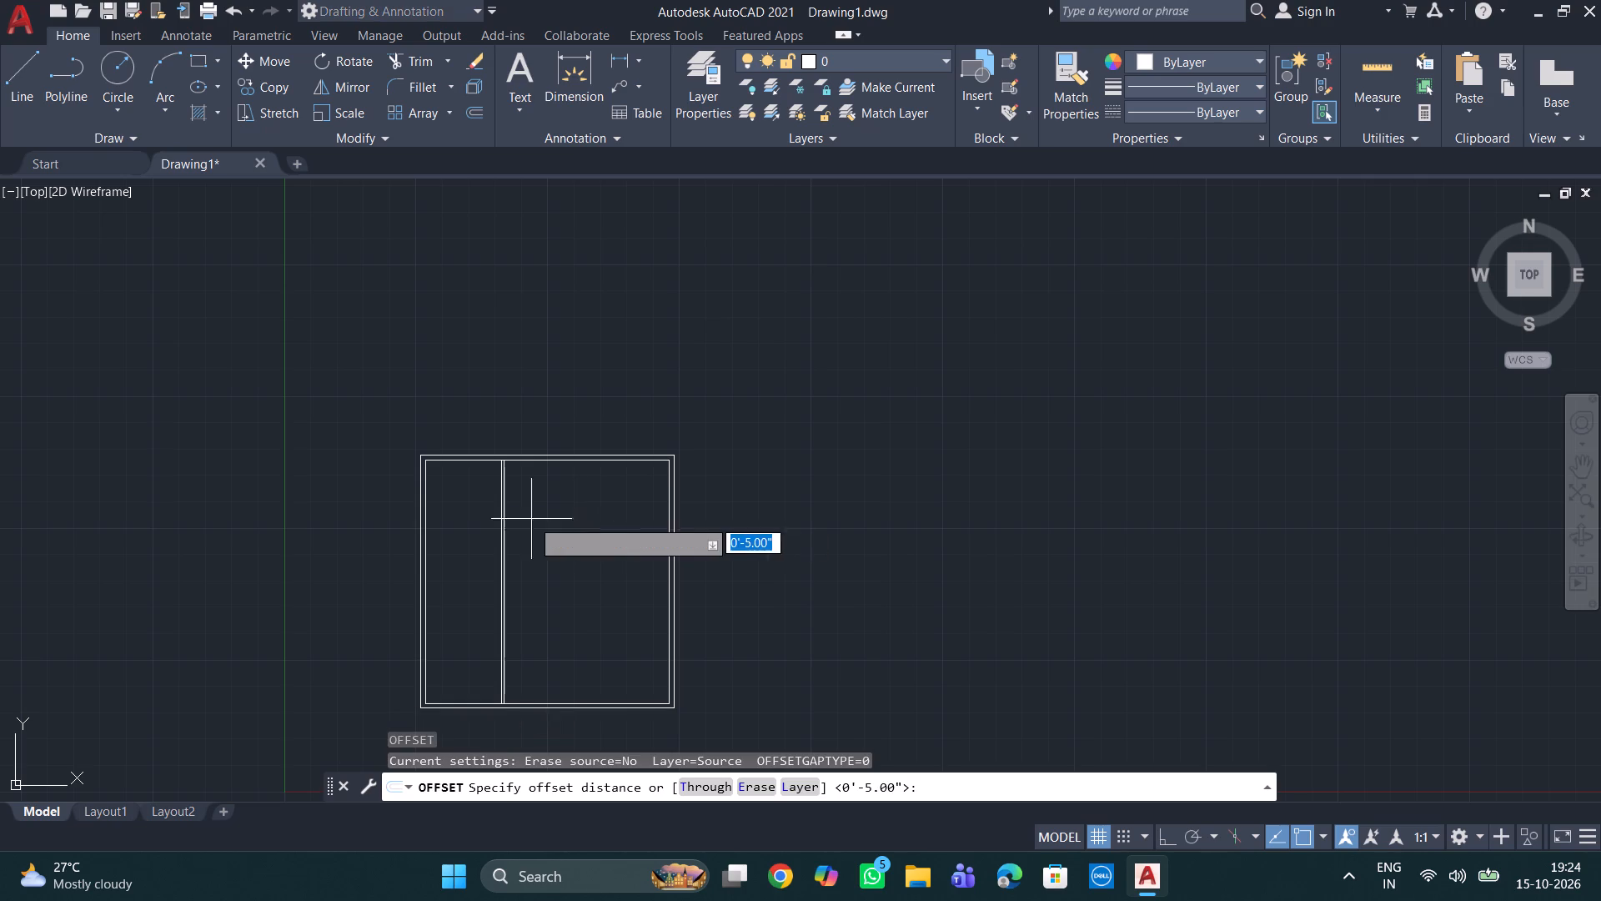
pyautogui.scroll(4, 441, 562)
pyautogui.moveTo(828, 541); pyautogui.dragTo(560, 709, button='middle')
pyautogui.scroll(-1, 547, 719)
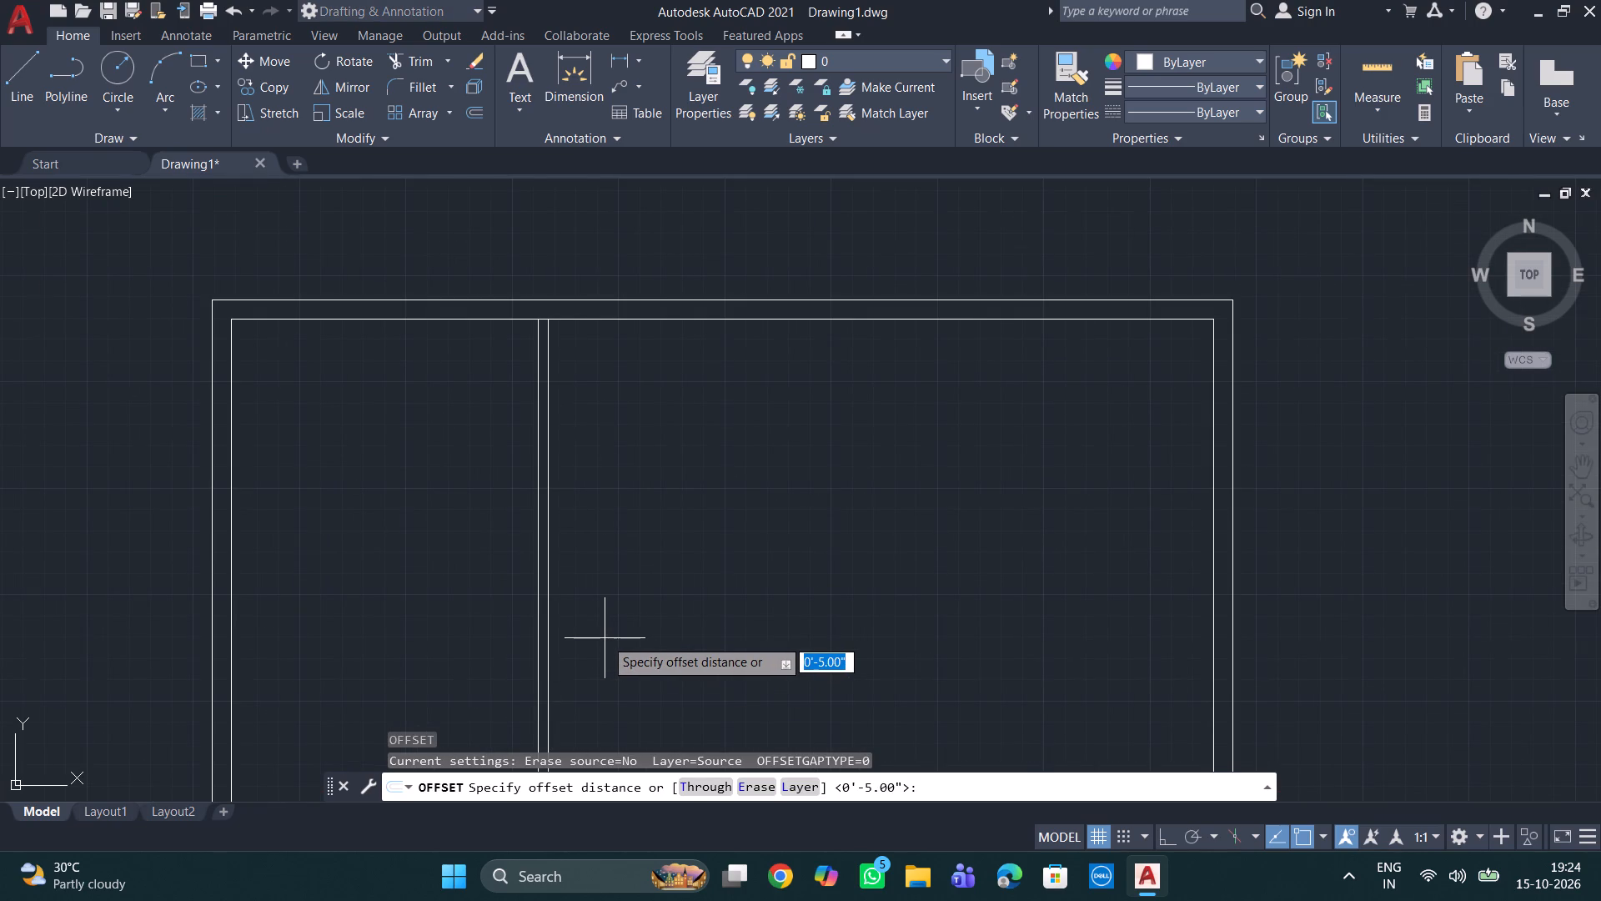
pyautogui.write('13')
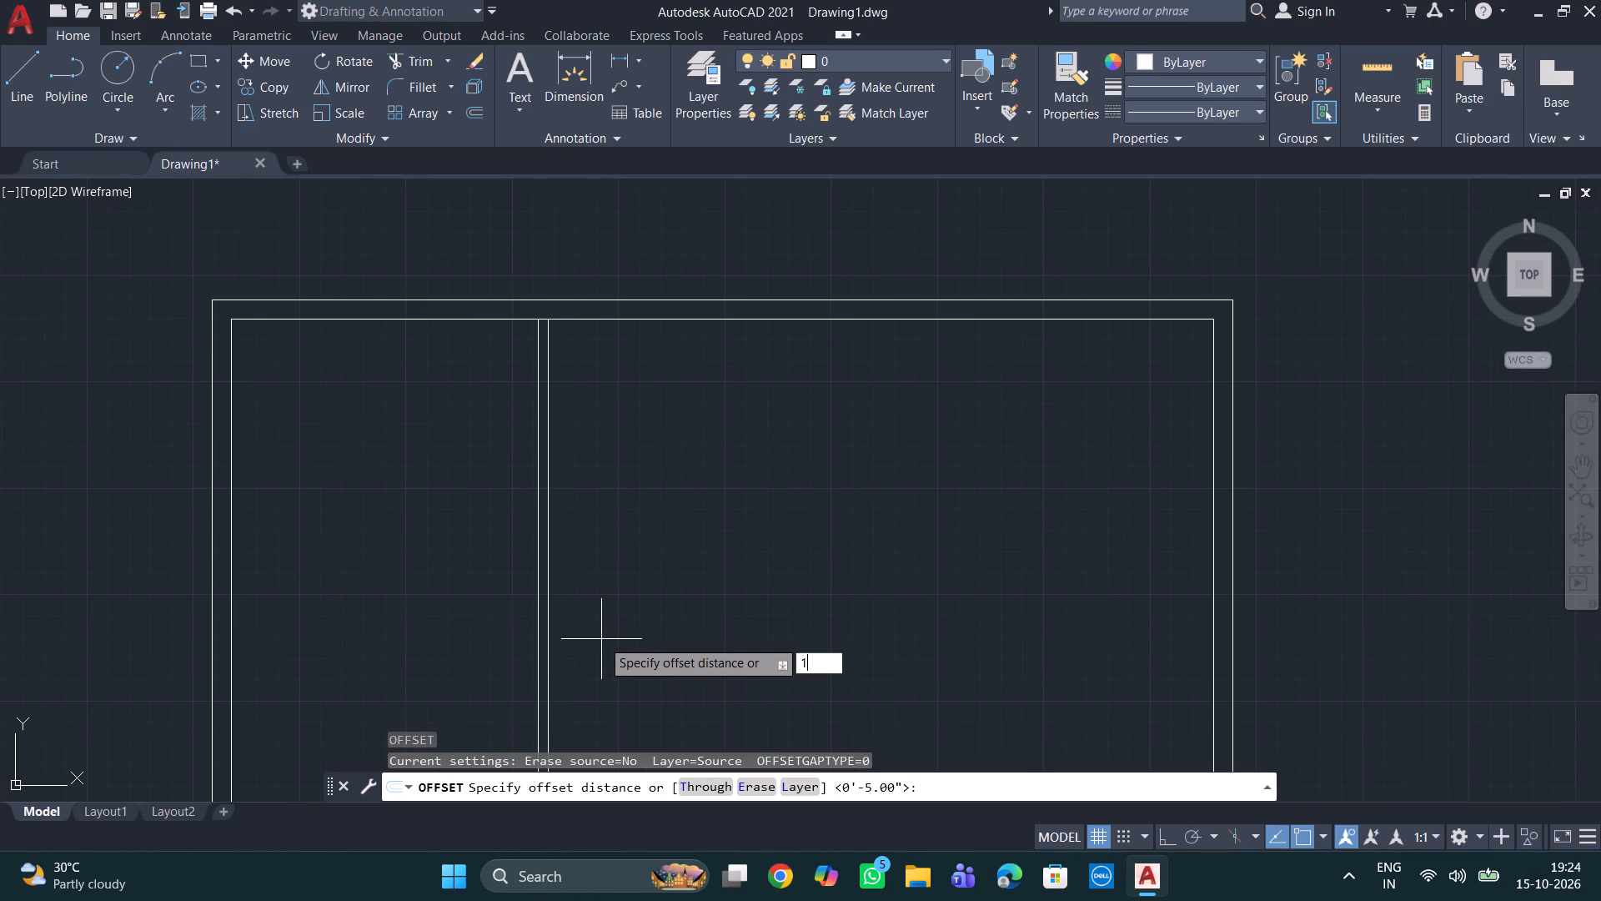
pyautogui.write('\'8"')
pyautogui.press('Return')
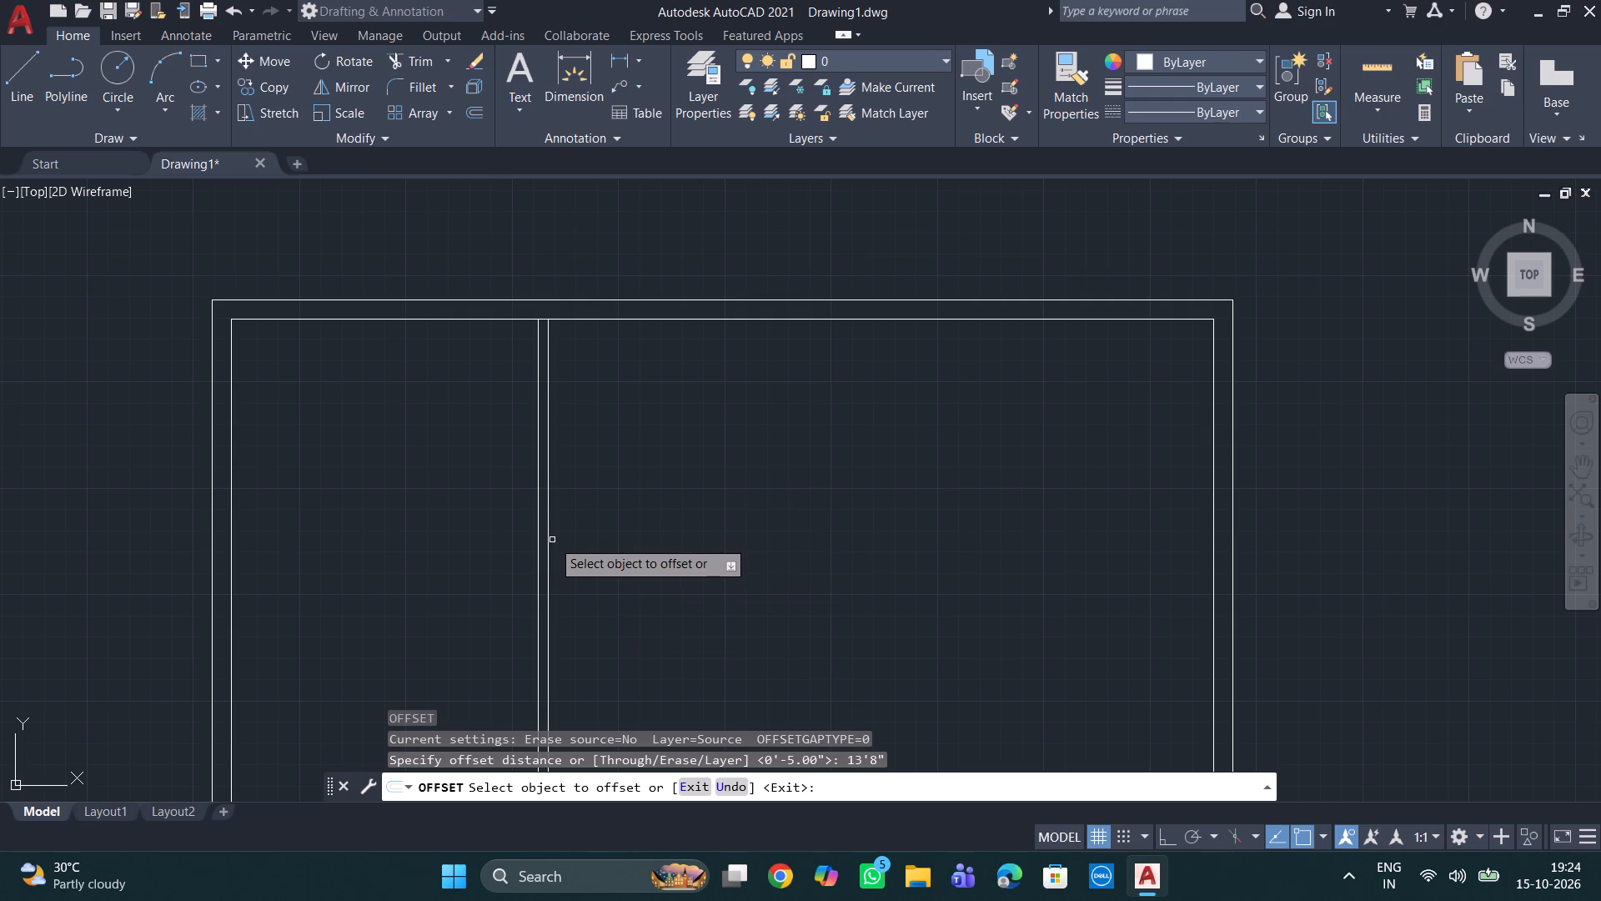
pyautogui.click(549, 541)
pyautogui.click(719, 527)
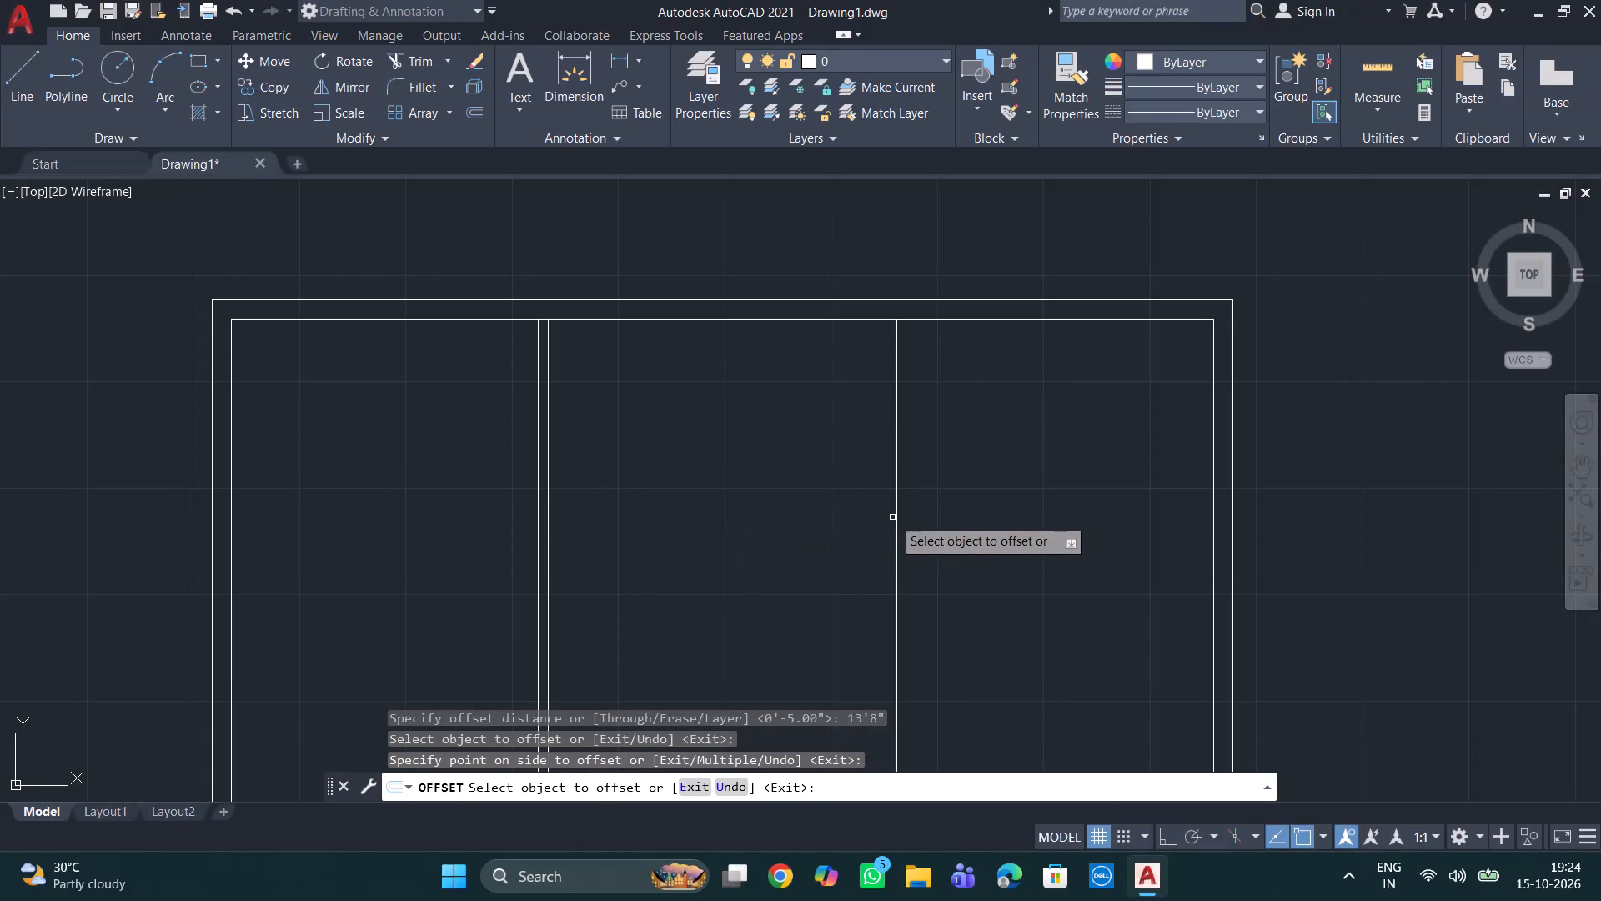
# Offset the second partition line 5" to the right to complete the partition's thickness.
pyautogui.click(896, 513)
pyautogui.press('BackSpace')
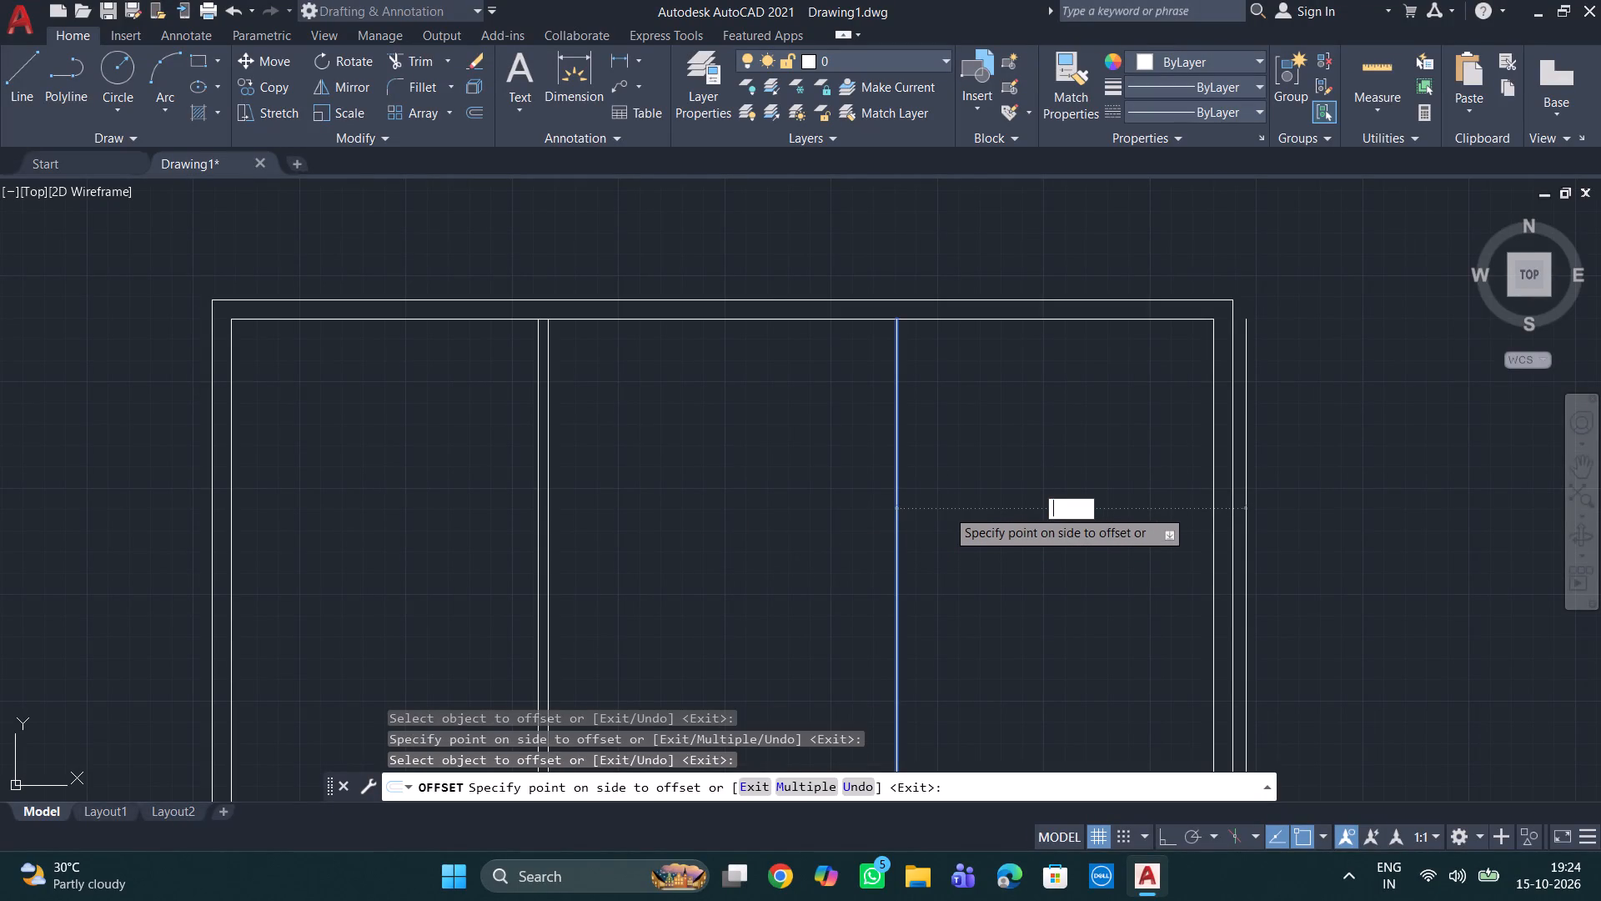
pyautogui.write('5"')
pyautogui.press('Return')
# Check the plan's distances around the partitions and outer walls with the quick measure tool.
pyautogui.scroll(-2, 1087, 458)
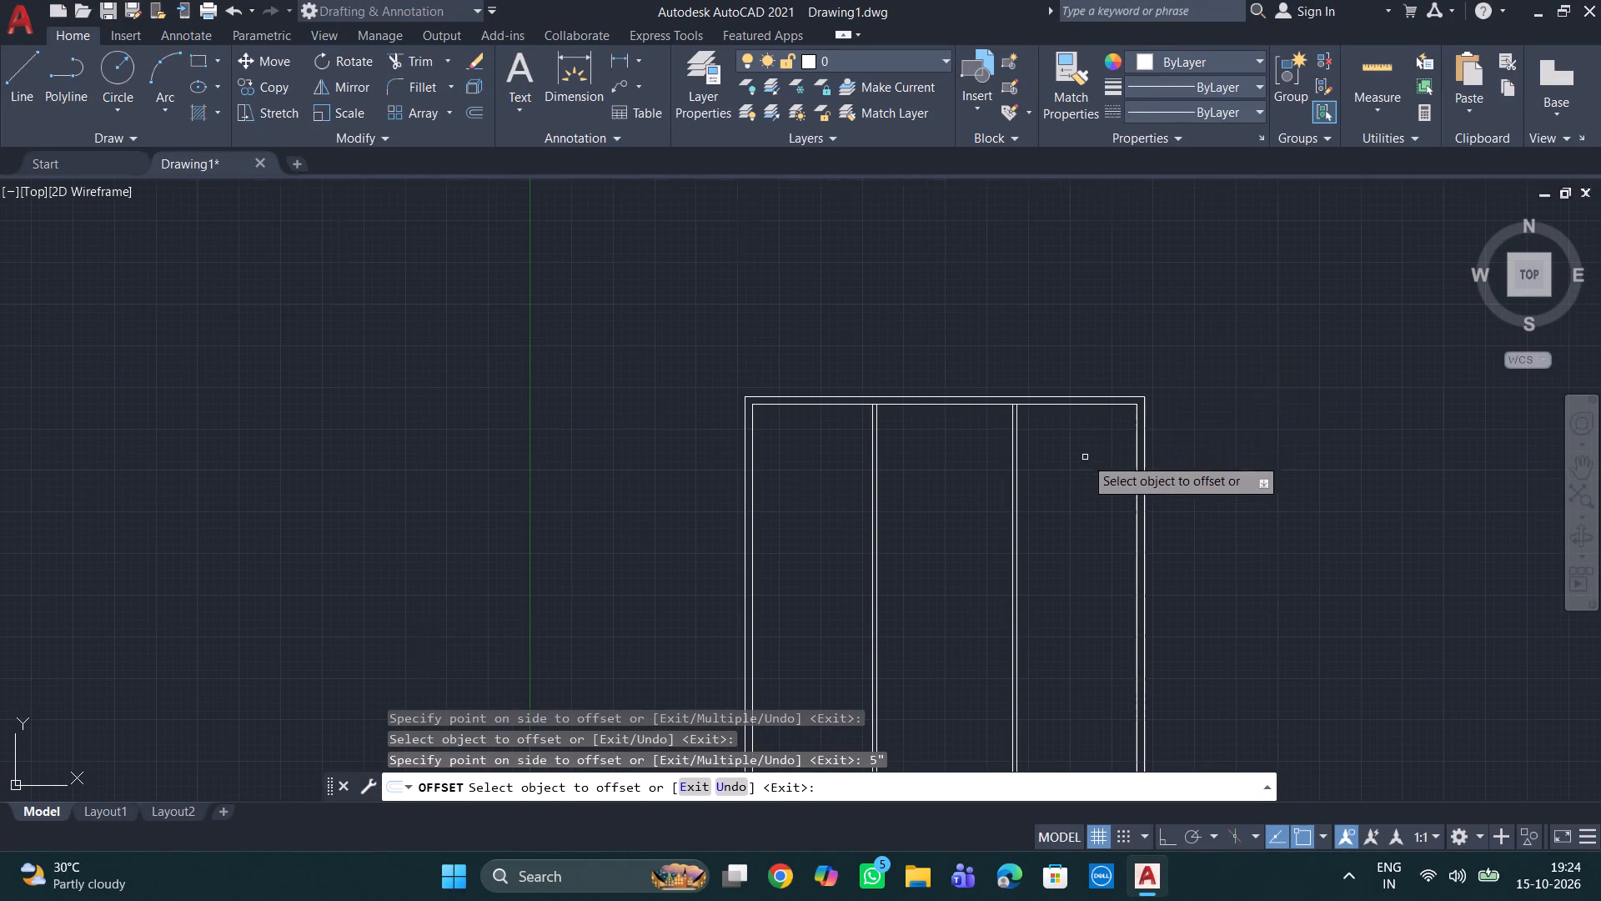
pyautogui.click(1383, 58)
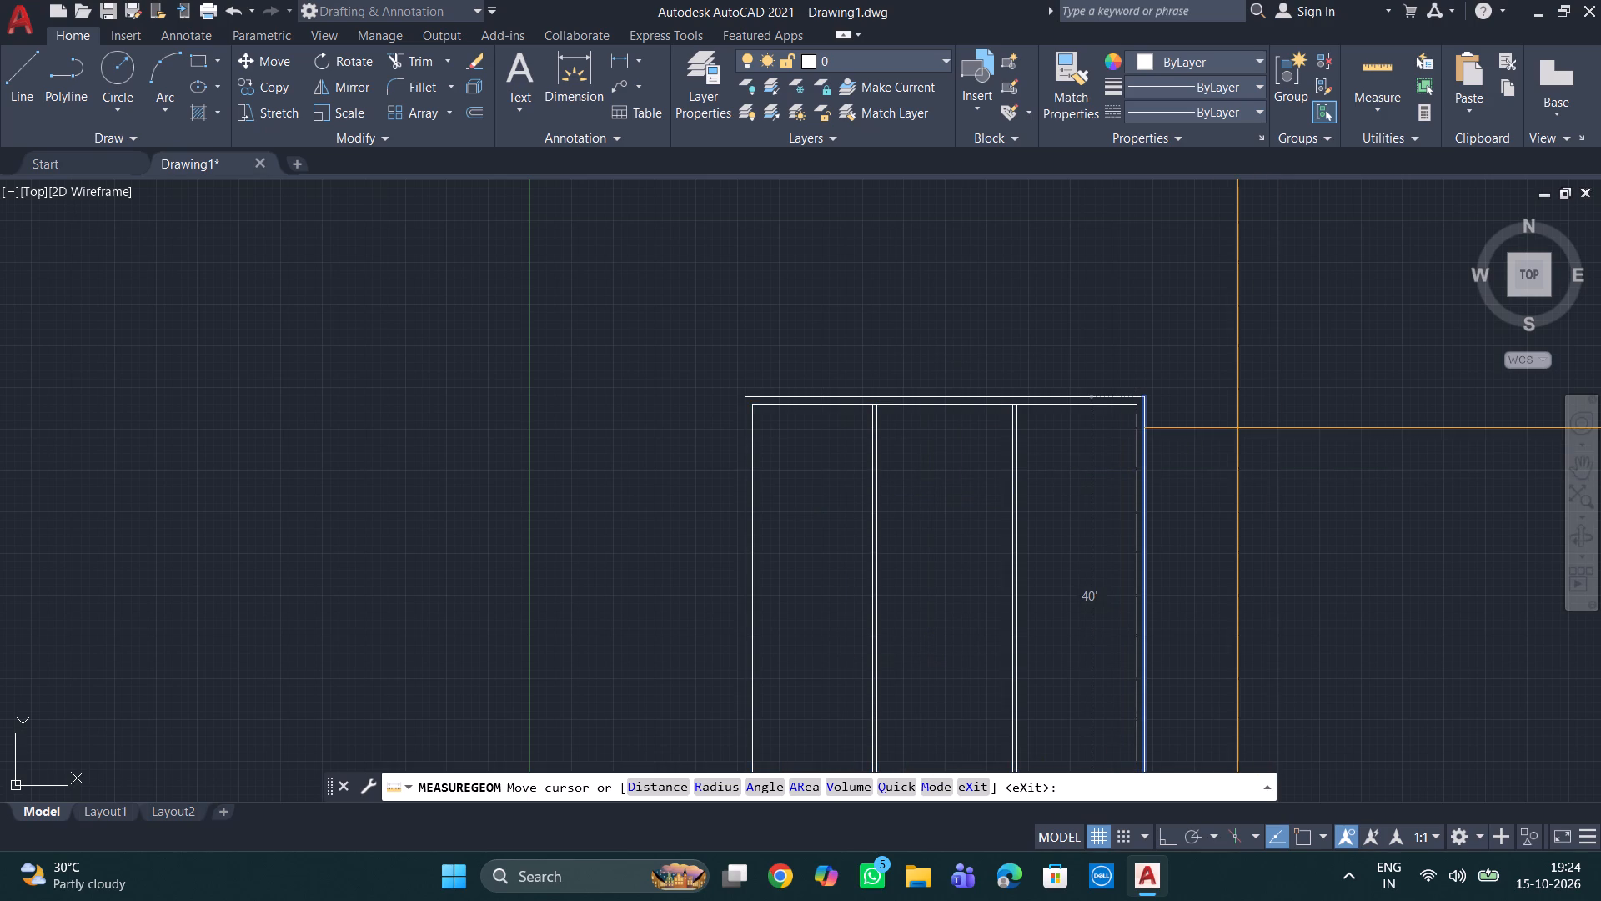
pyautogui.press('Escape')
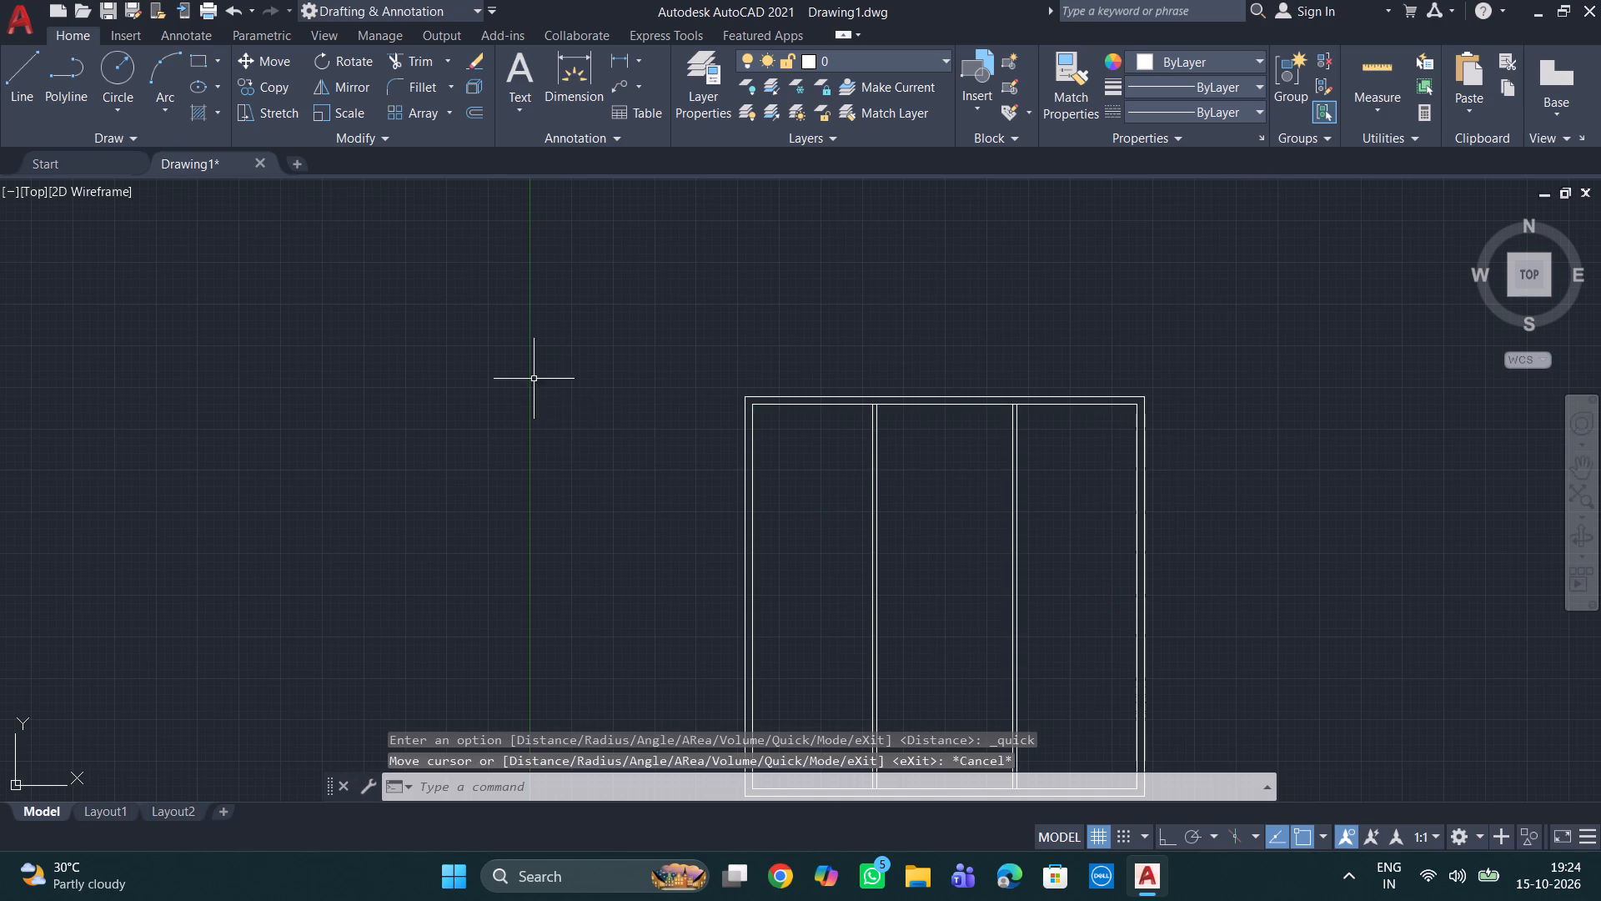
# Offset the inner line of the top outer wall 11'8" downward to place a horizontal partition line.
pyautogui.moveTo(817, 437); pyautogui.dragTo(696, 410, button='middle')
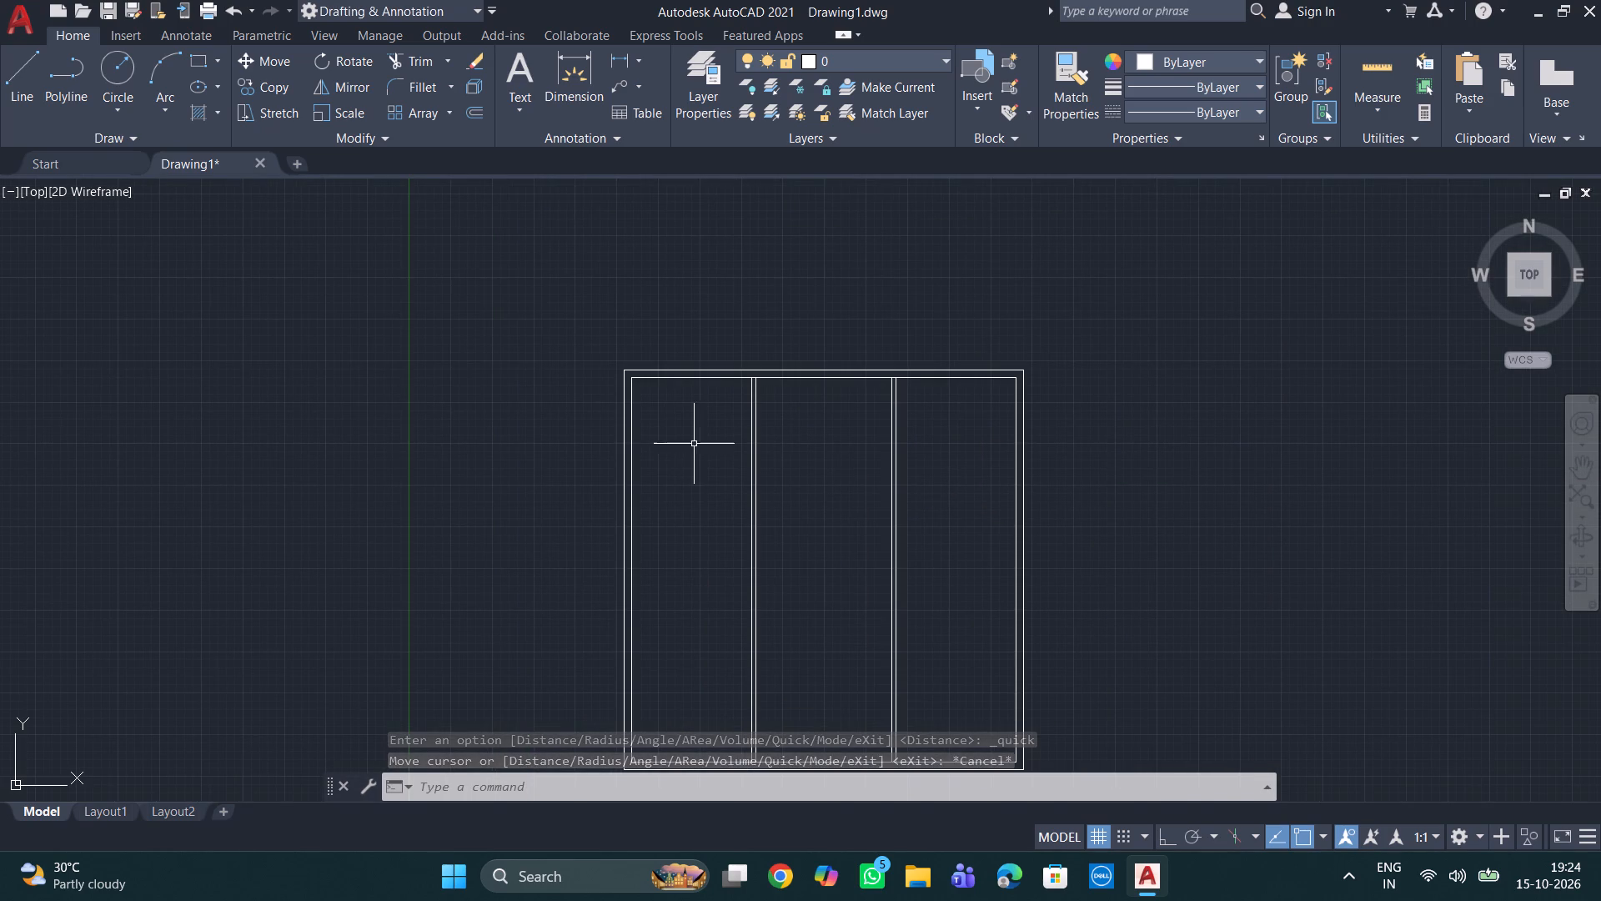
pyautogui.press('o')
pyautogui.press('Return')
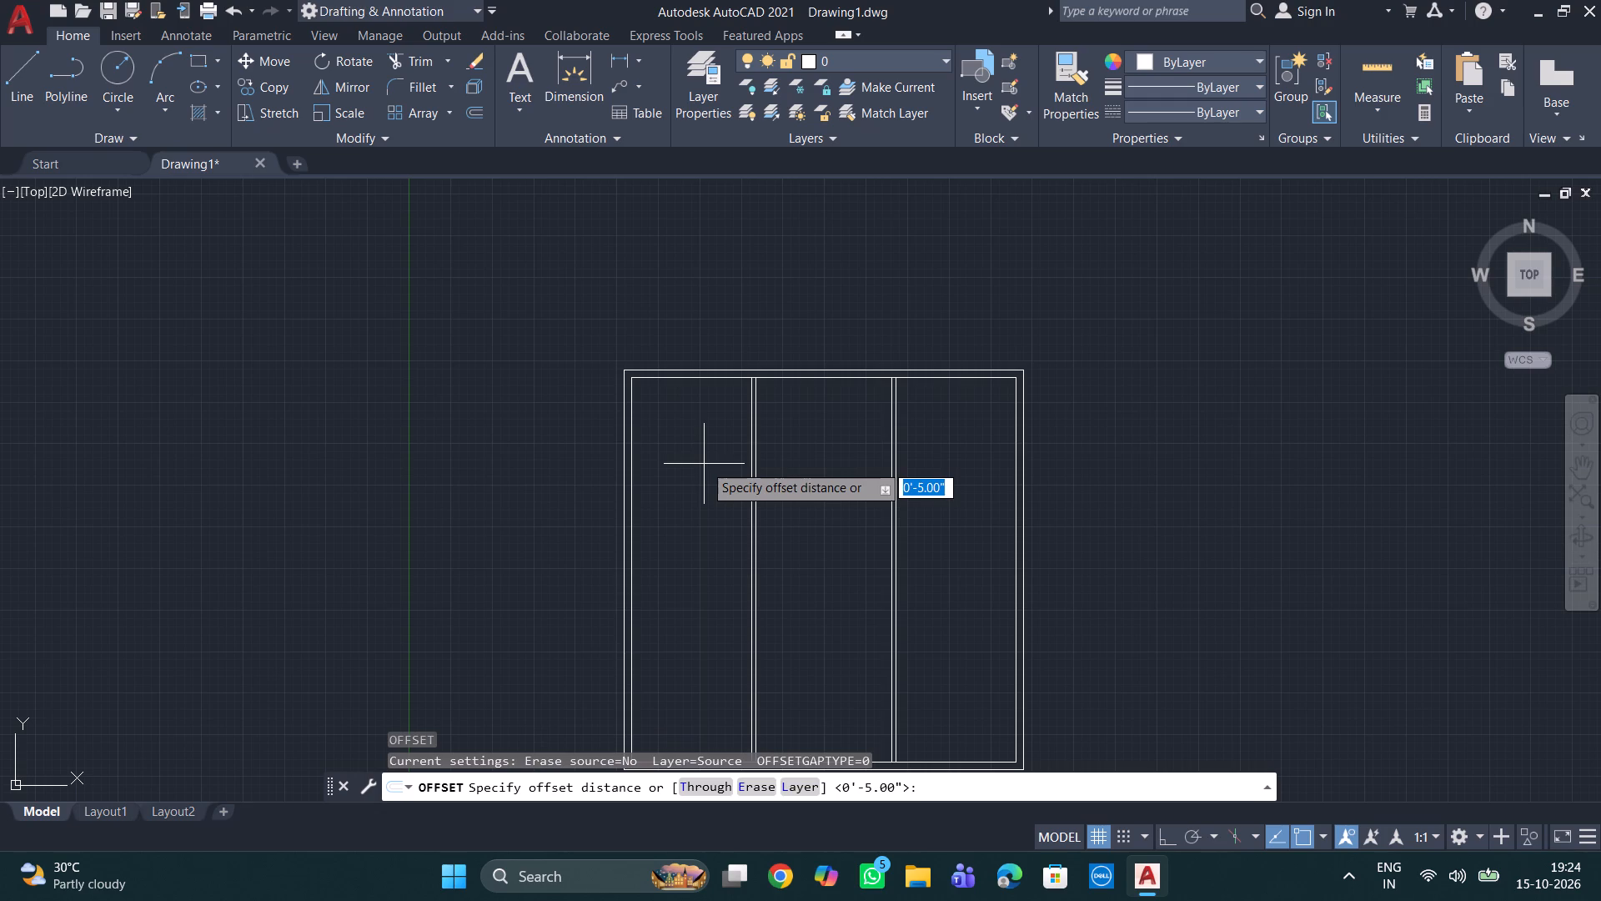
pyautogui.write('11\'8"')
pyautogui.press('Return')
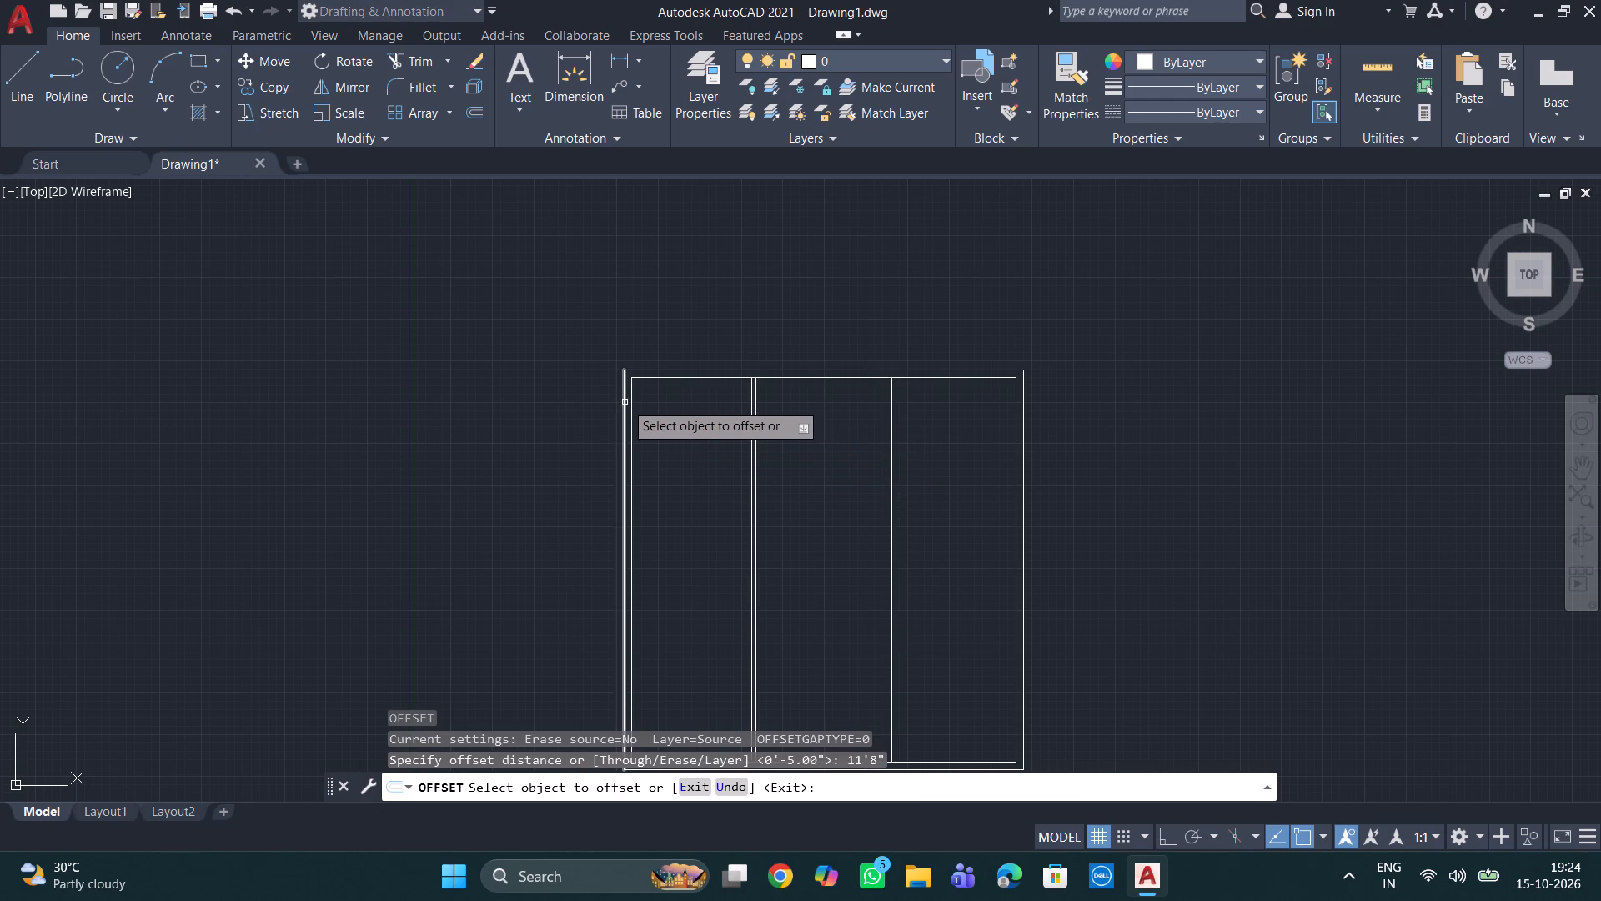
pyautogui.click(691, 375)
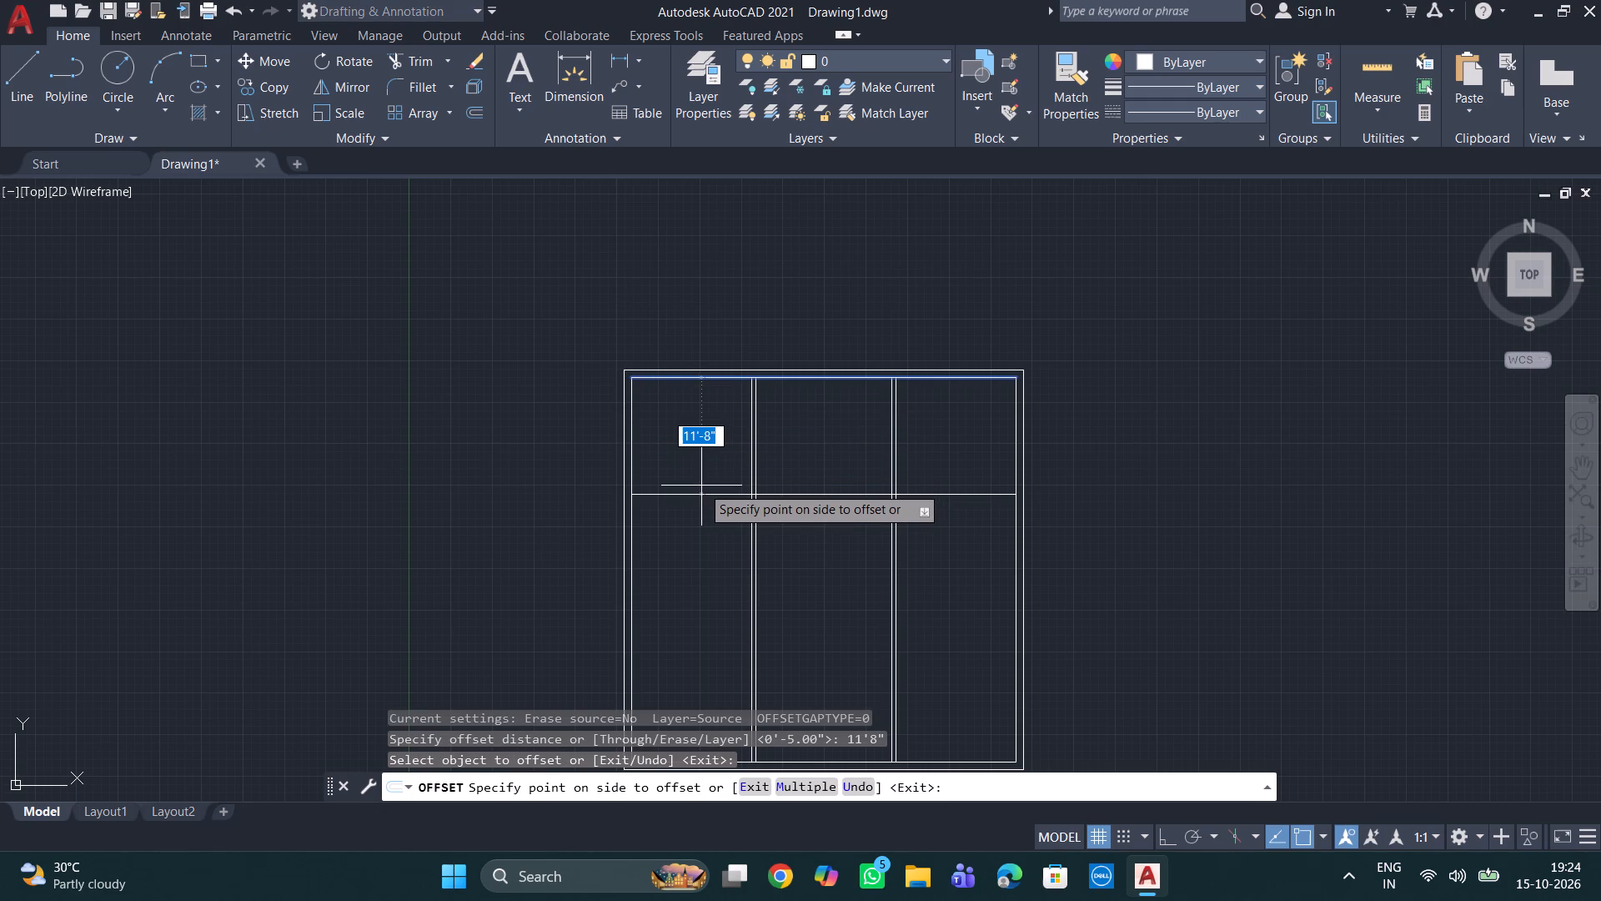
pyautogui.click(701, 484)
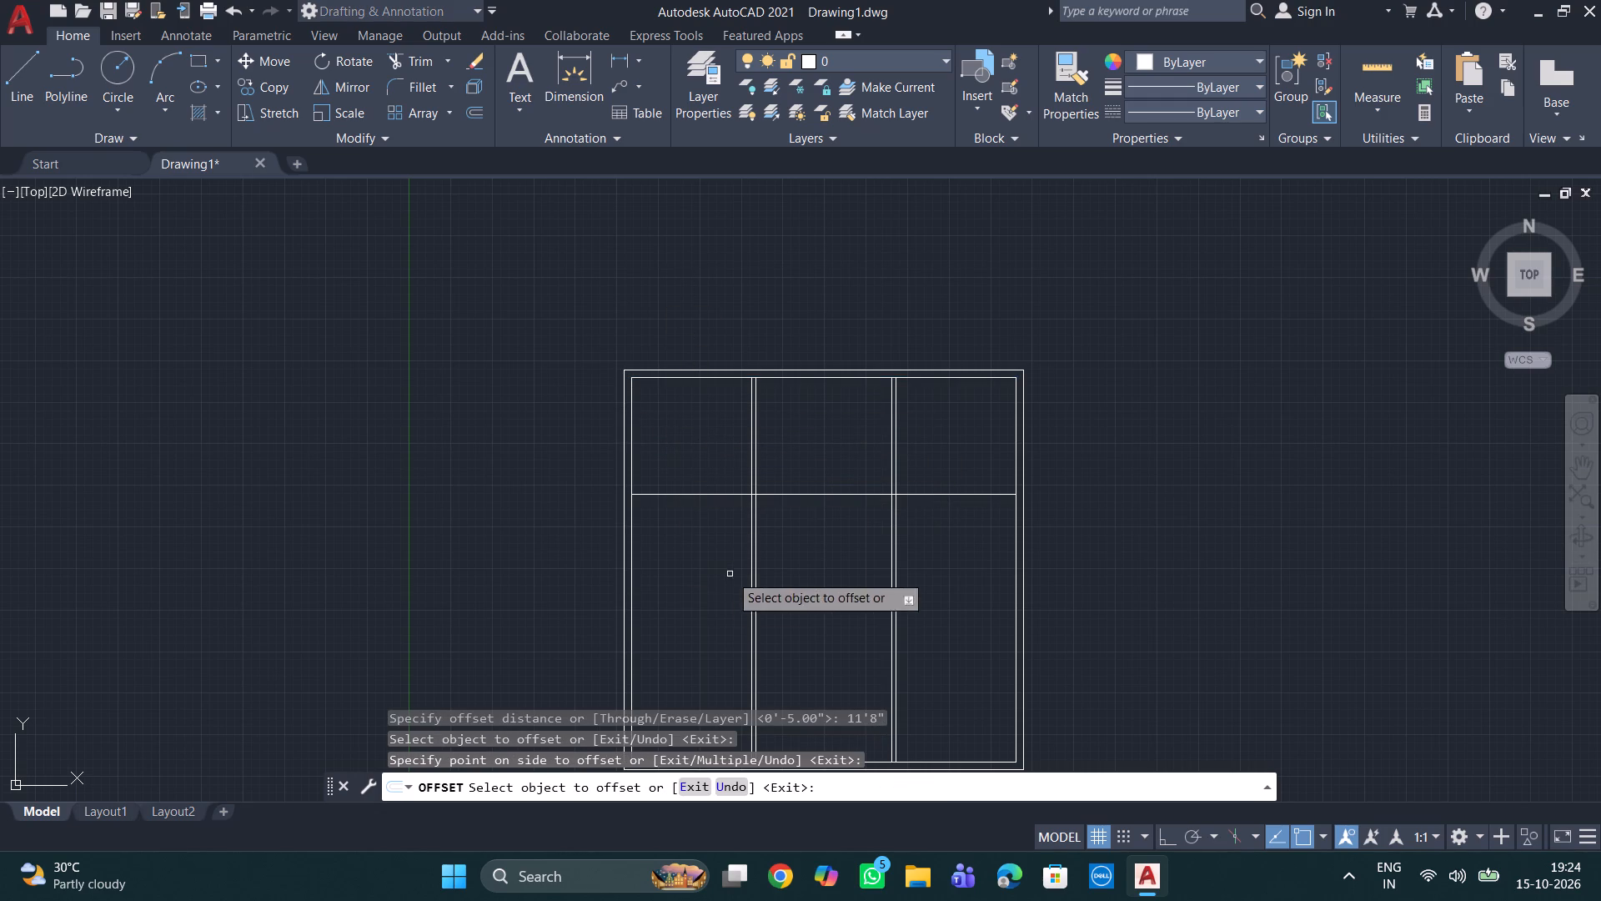
# Offset the new horizontal partition line 5" downward to complete the partition's thickness.
pyautogui.click(703, 496)
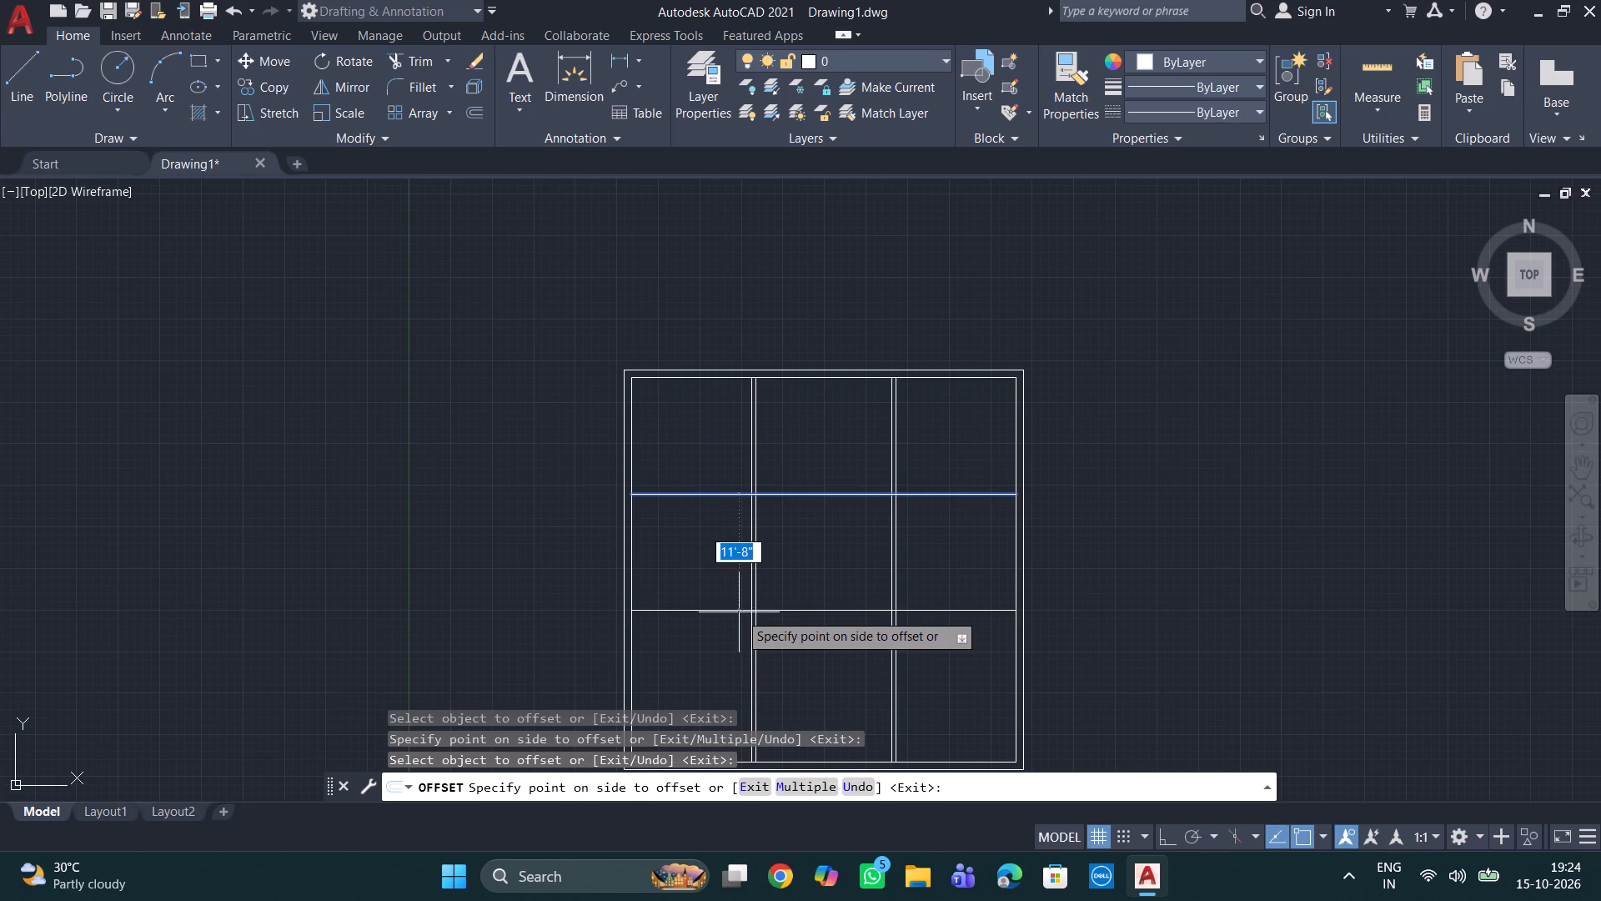
pyautogui.press('BackSpace')
pyautogui.write('5"')
pyautogui.press('Return')
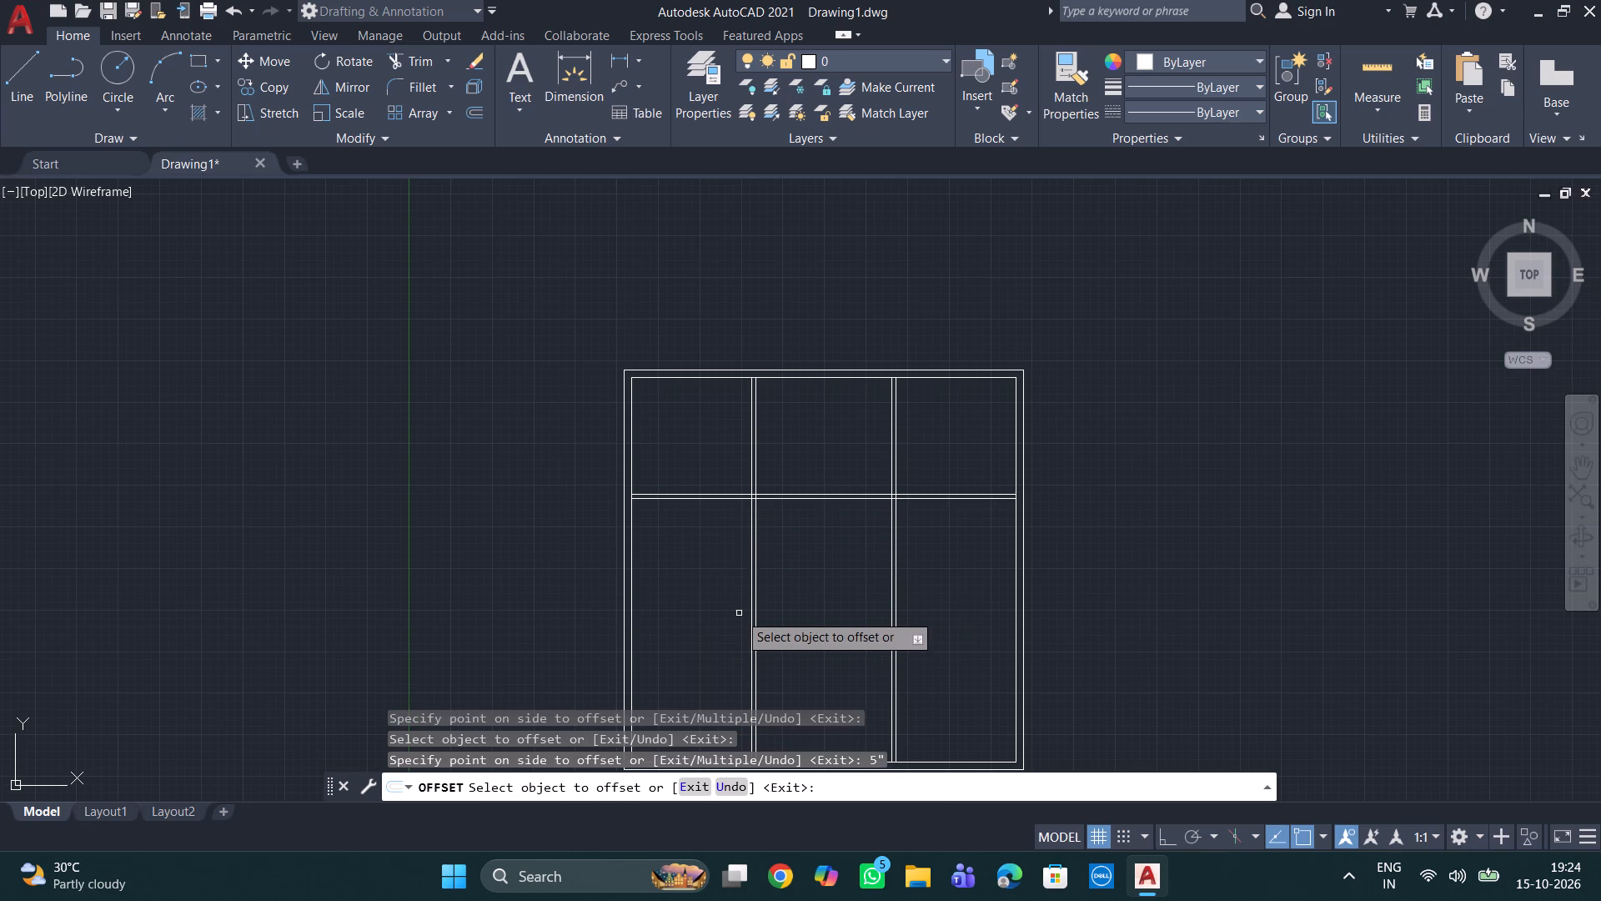
# Offset the lower line of the horizontal partition 4'4" downward to place a second horizontal partition line.
pyautogui.scroll(-2, 823, 460)
pyautogui.moveTo(821, 456); pyautogui.dragTo(785, 436, button='middle')
pyautogui.scroll(3, 775, 447)
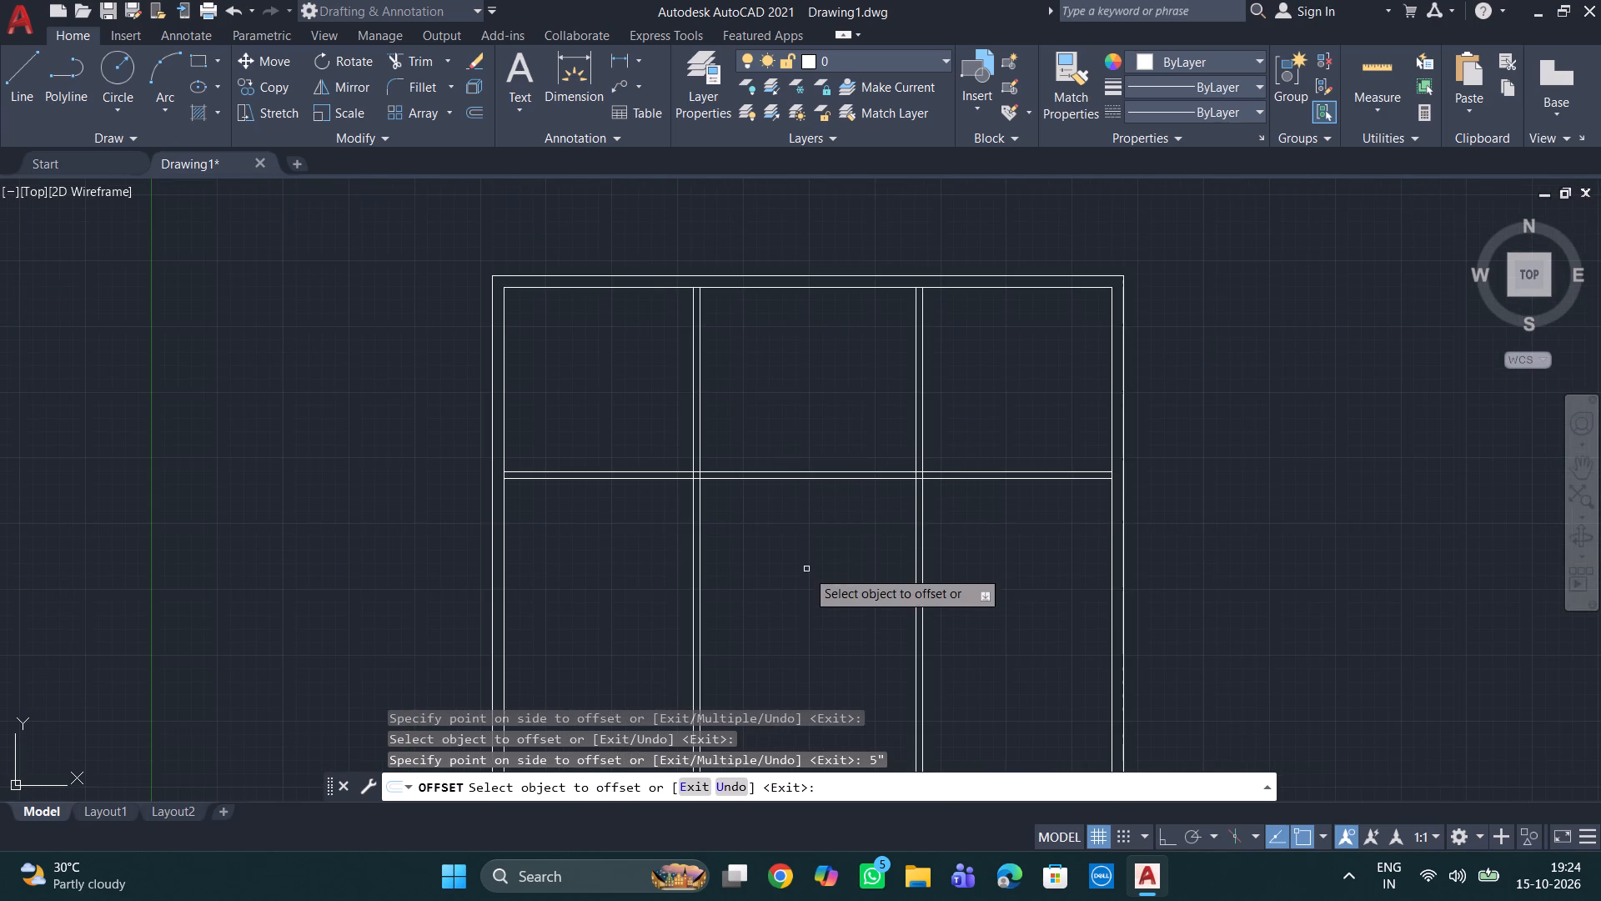
pyautogui.moveTo(805, 568); pyautogui.dragTo(716, 421, button='middle')
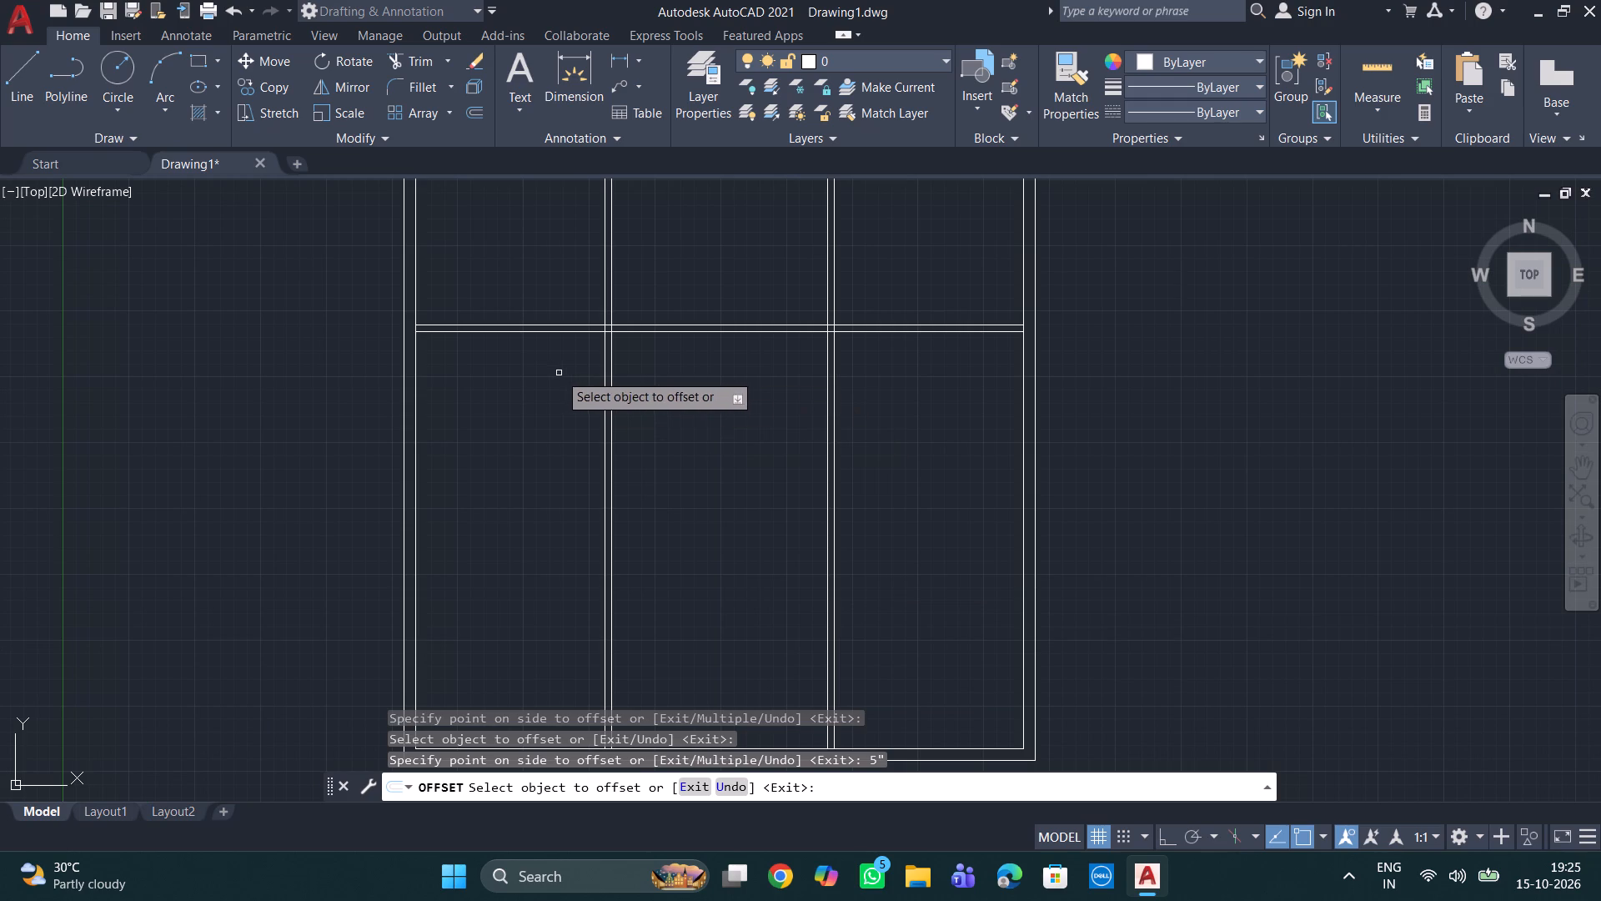
pyautogui.moveTo(561, 374); pyautogui.dragTo(540, 361, button='middle')
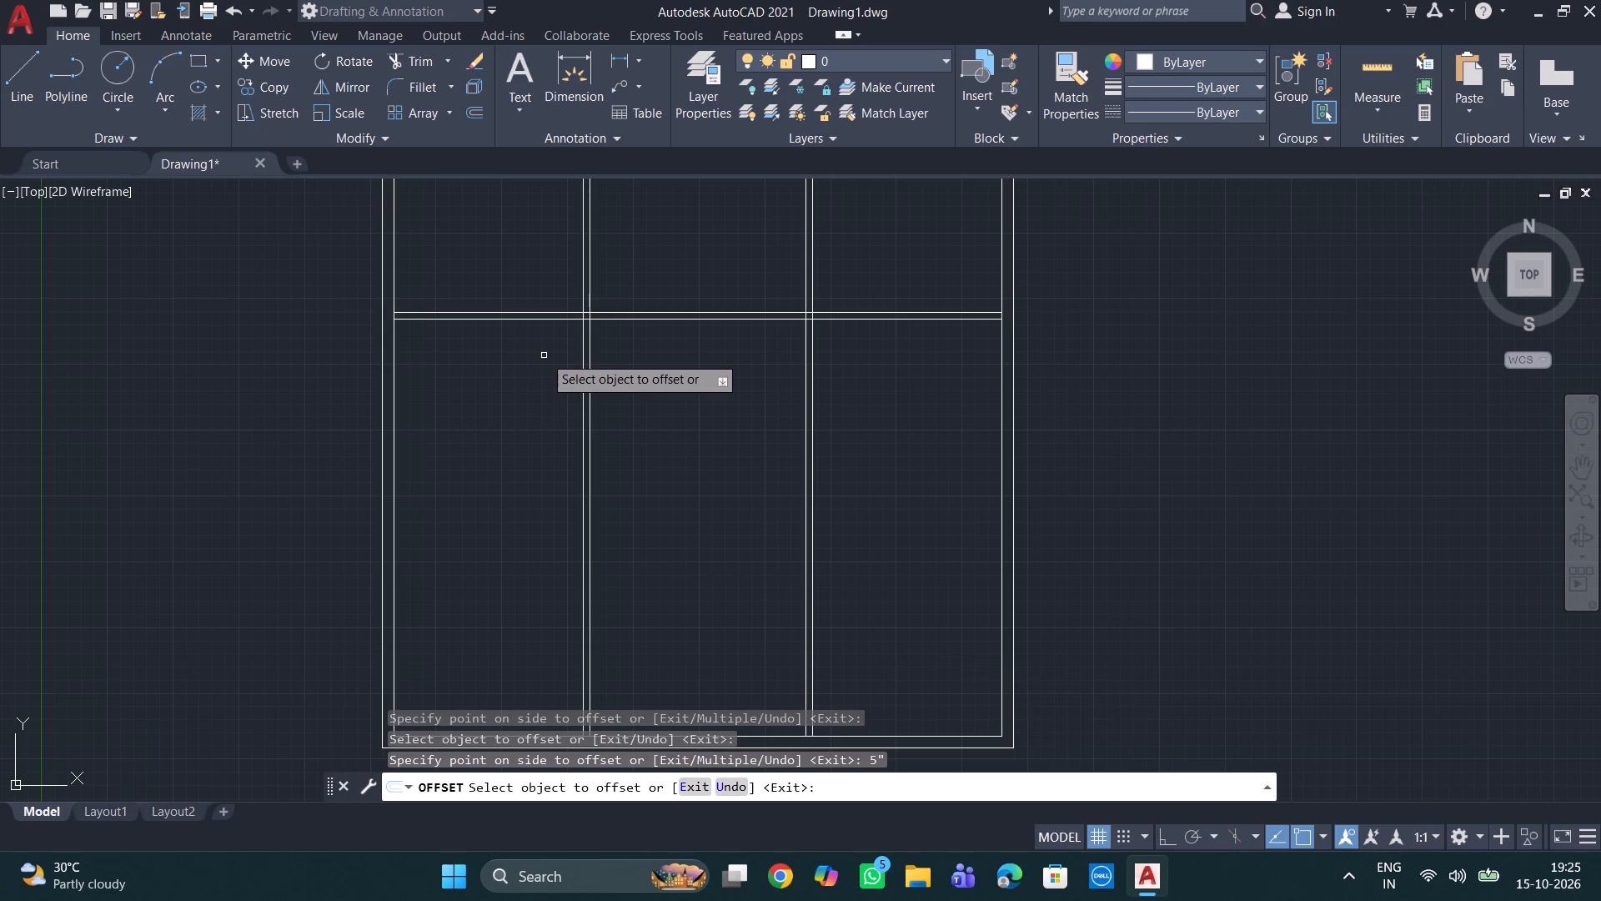
pyautogui.click(539, 320)
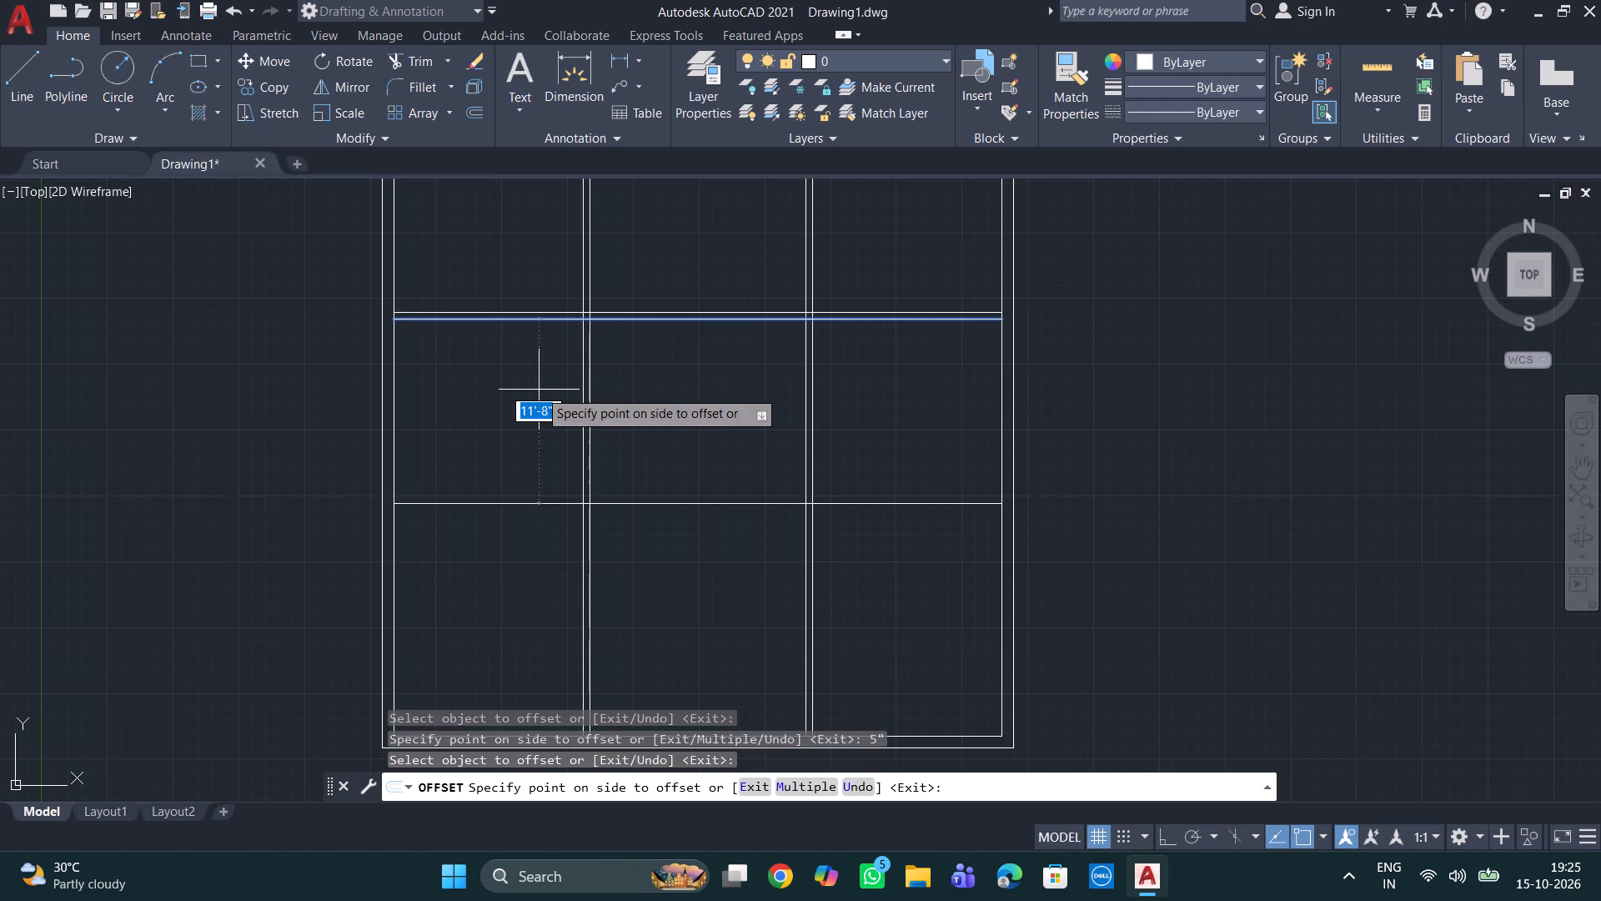
pyautogui.press('BackSpace')
pyautogui.write("4'")
pyautogui.write('4"')
pyautogui.press('Return')
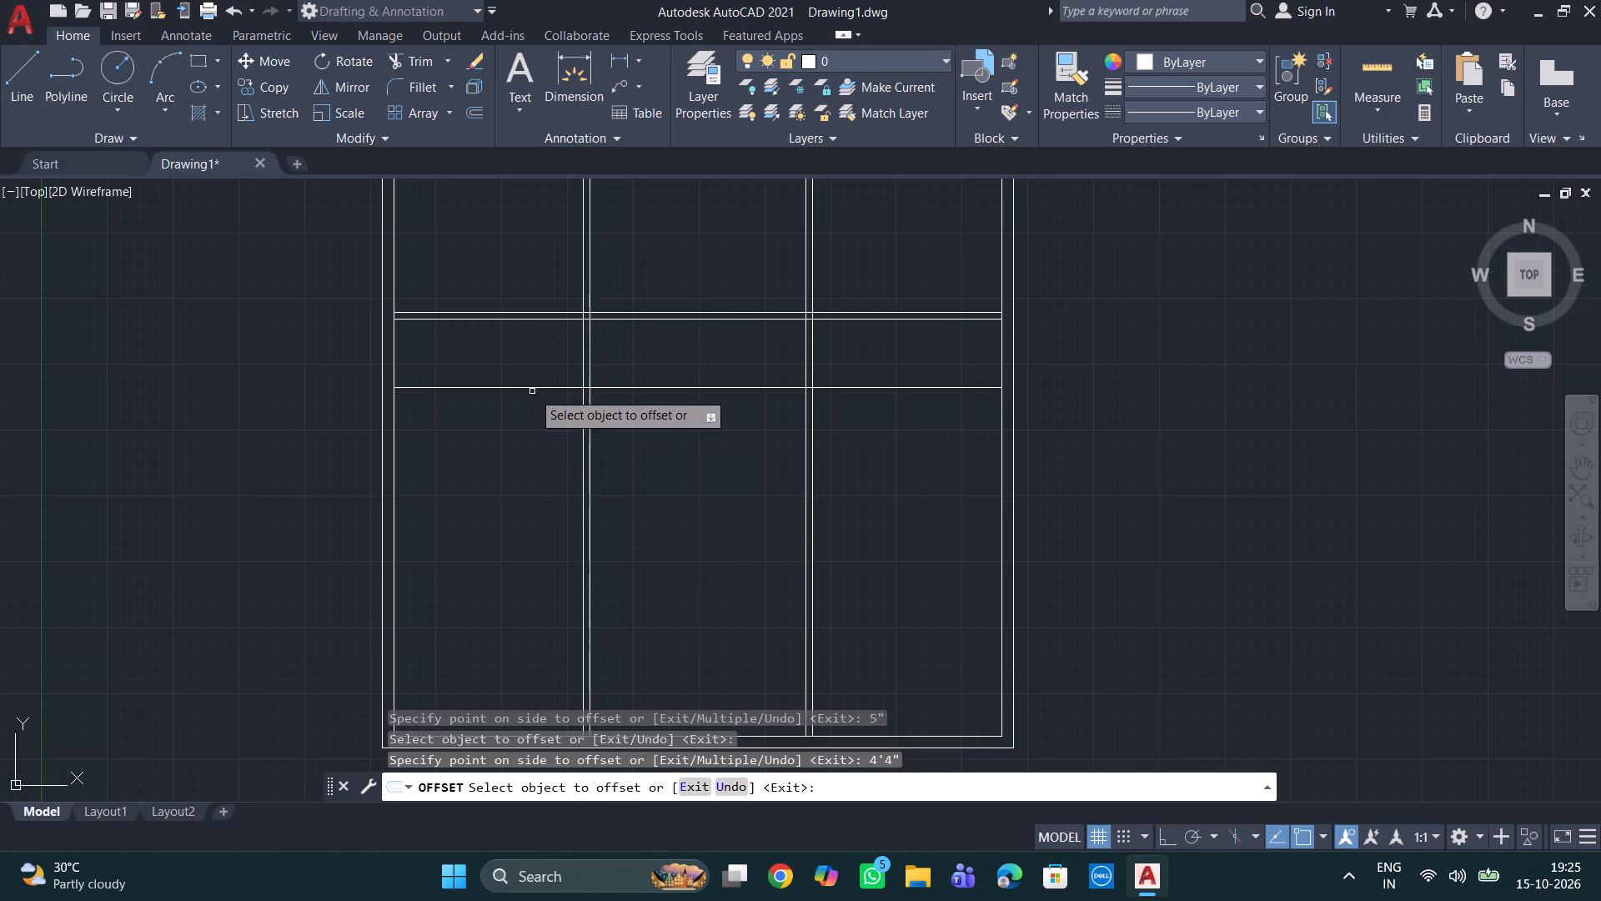
# Offset the second horizontal partition line 5" downward to give that partition its thickness.
pyautogui.click(533, 385)
pyautogui.press('BackSpace')
pyautogui.write('5"')
pyautogui.press('Return')
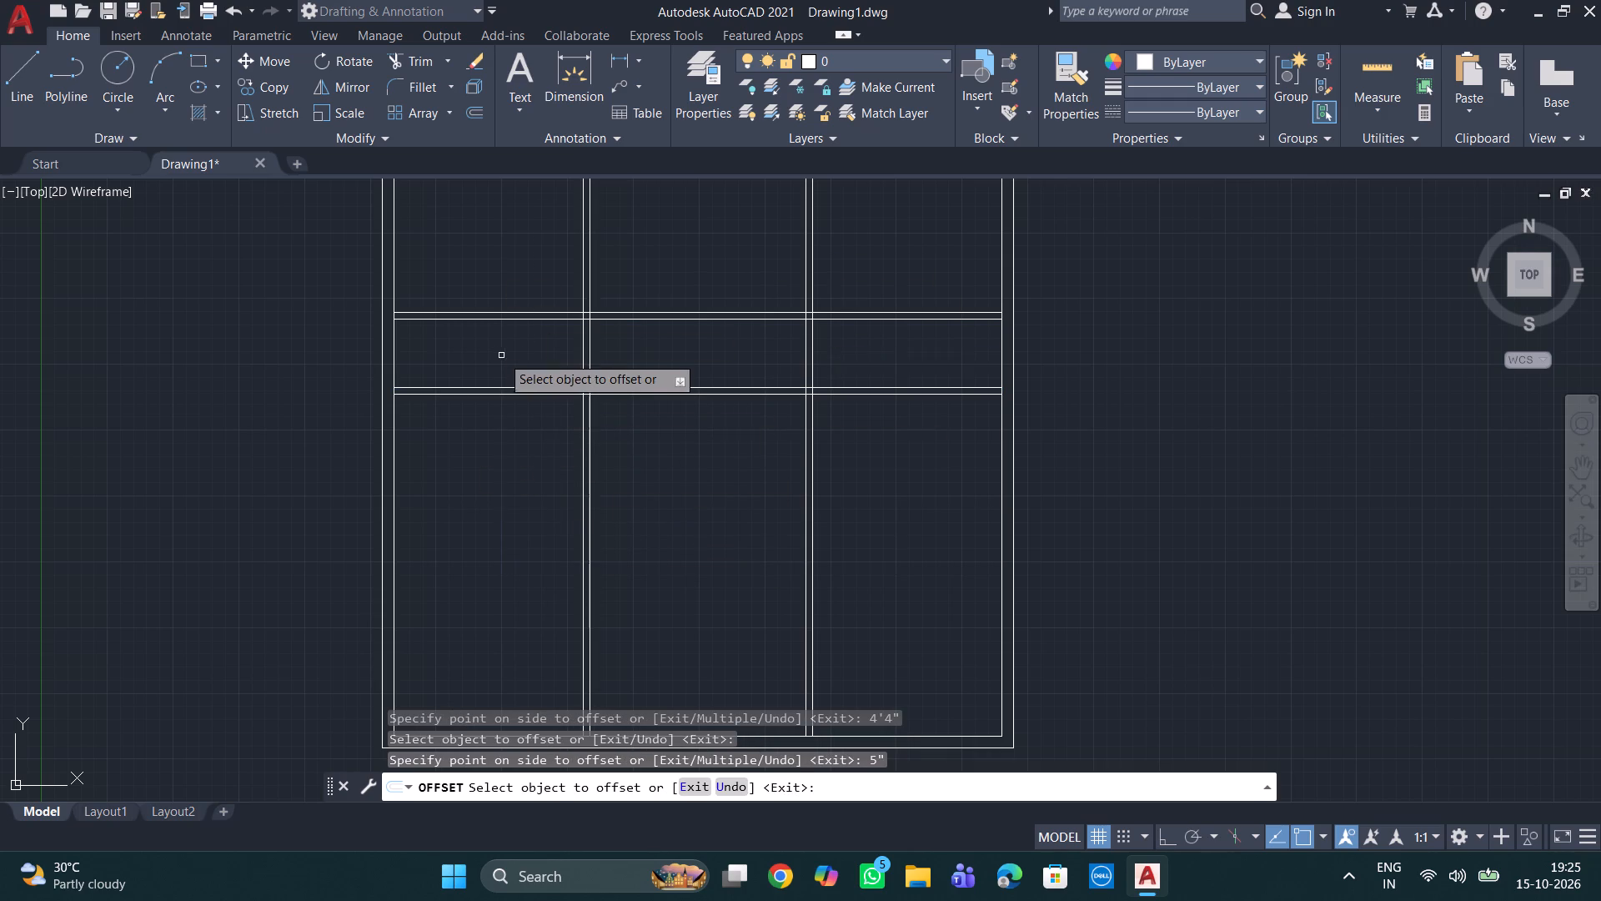
# Offset the left line of the first vertical partition 8'4" to the left to place another vertical partition line.
pyautogui.scroll(2, 532, 351)
pyautogui.click(651, 362)
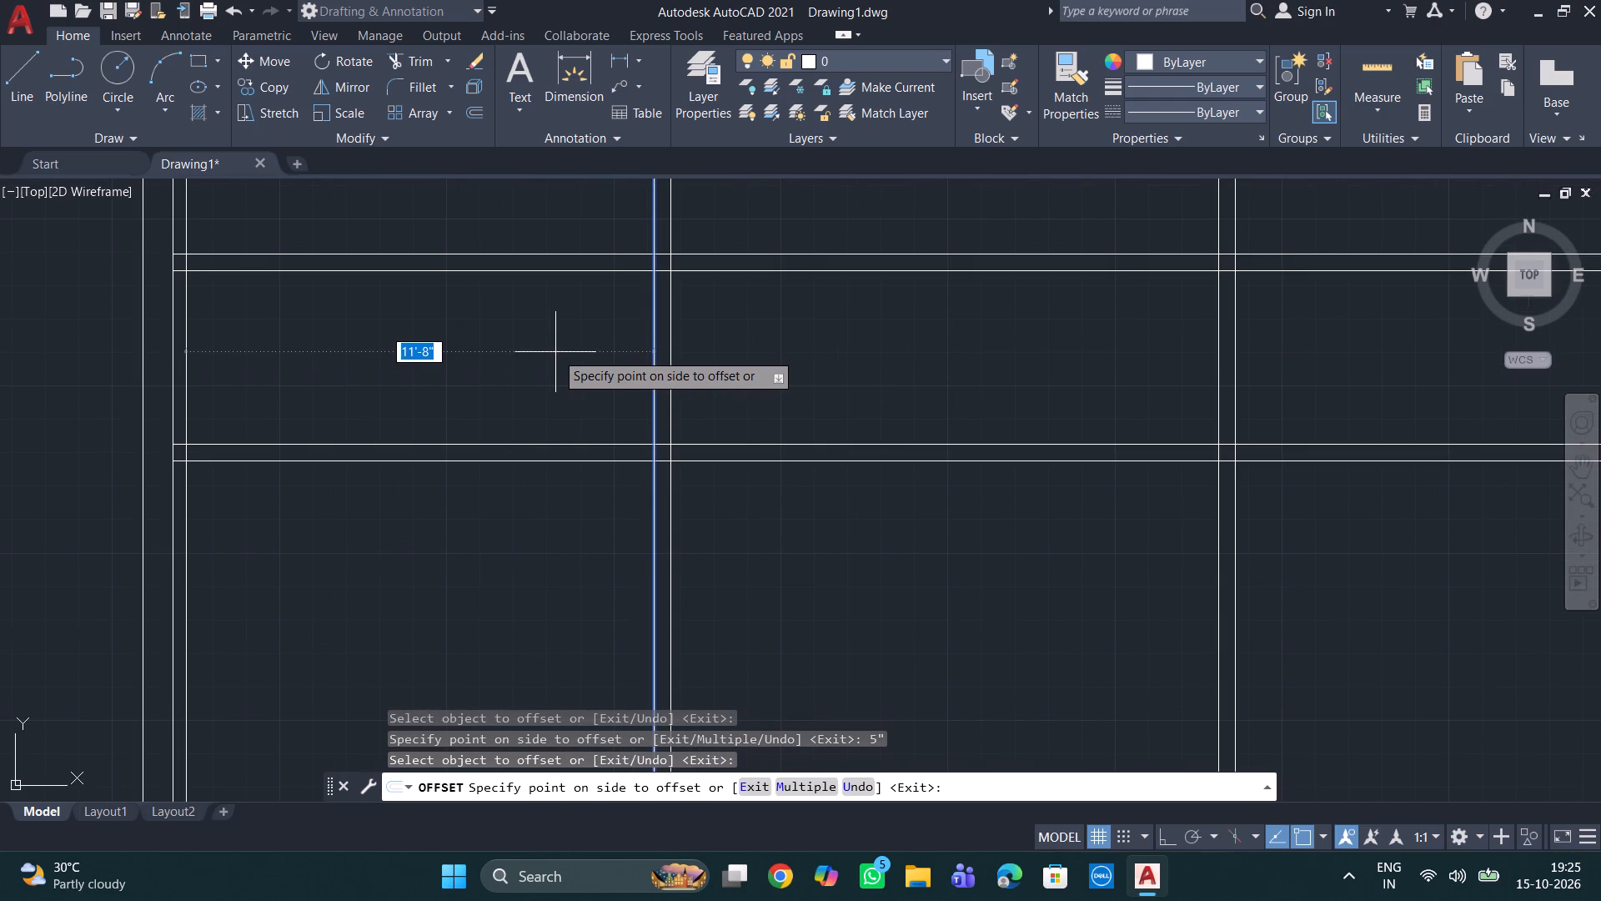
pyautogui.press('BackSpace')
pyautogui.write("8'")
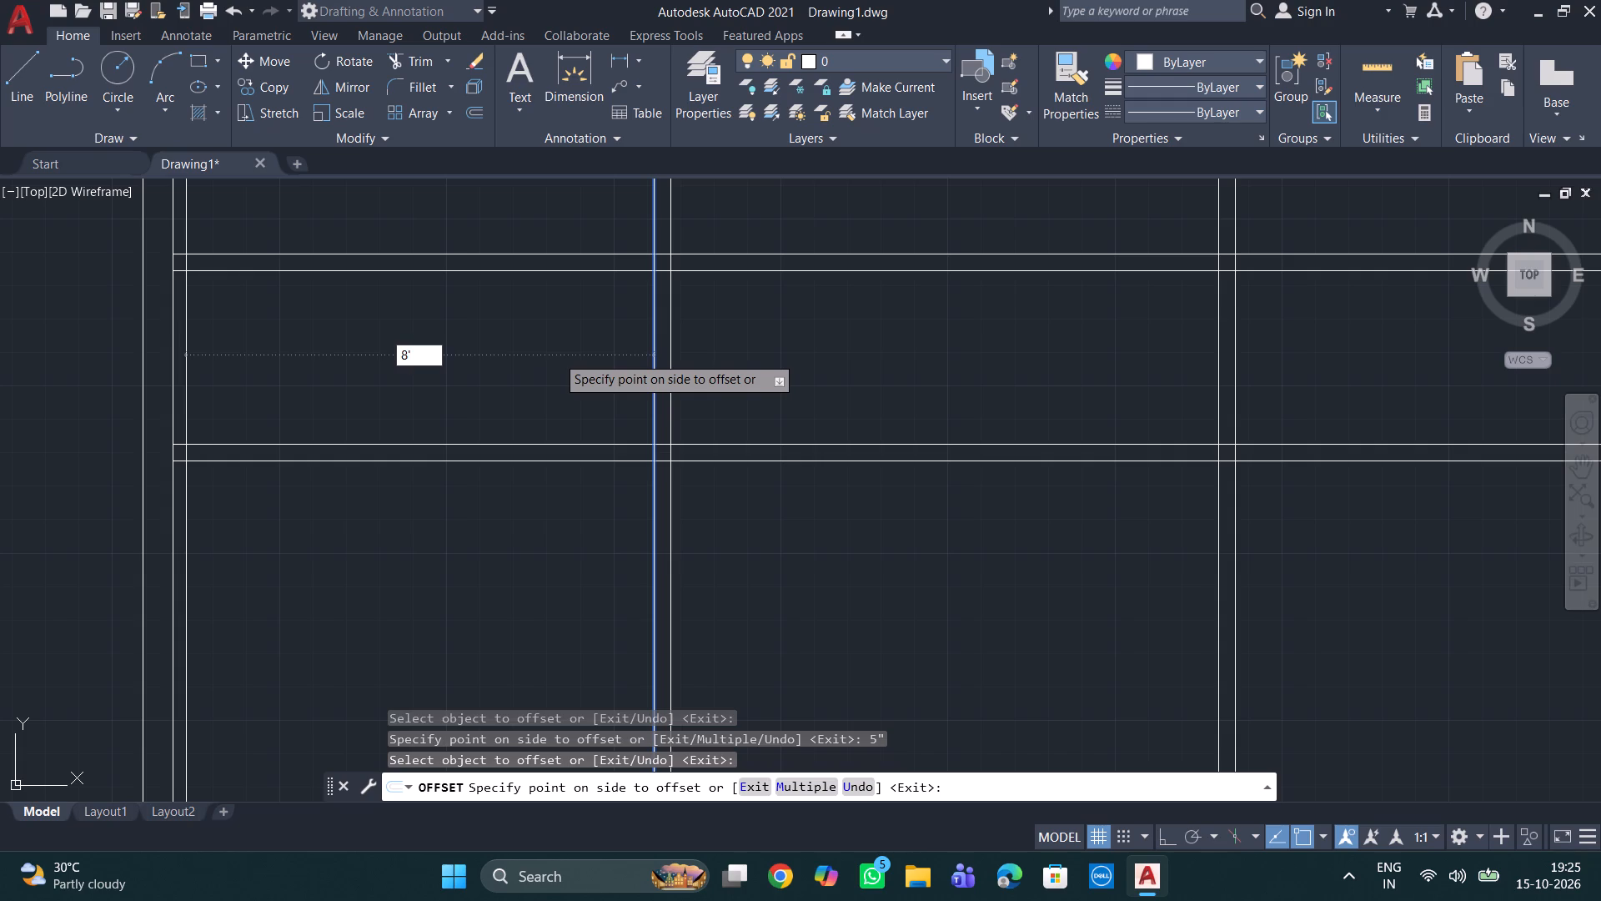
pyautogui.write('4"')
pyautogui.press('Return')
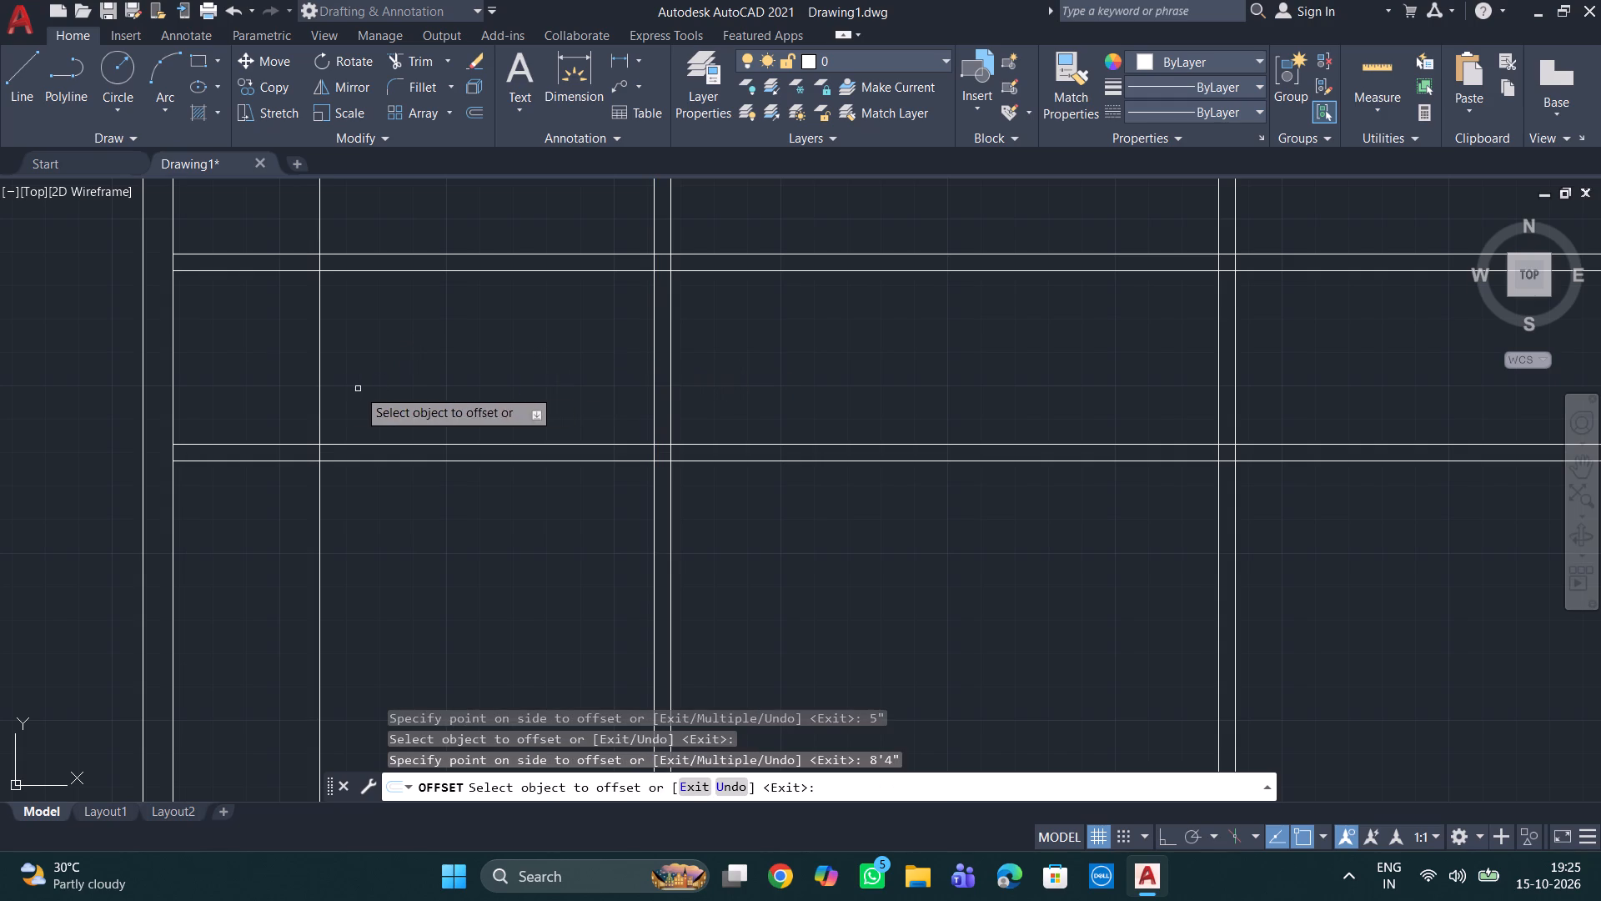
# Offset the new vertical line 5" to the left to complete the partition's thickness.
pyautogui.click(321, 386)
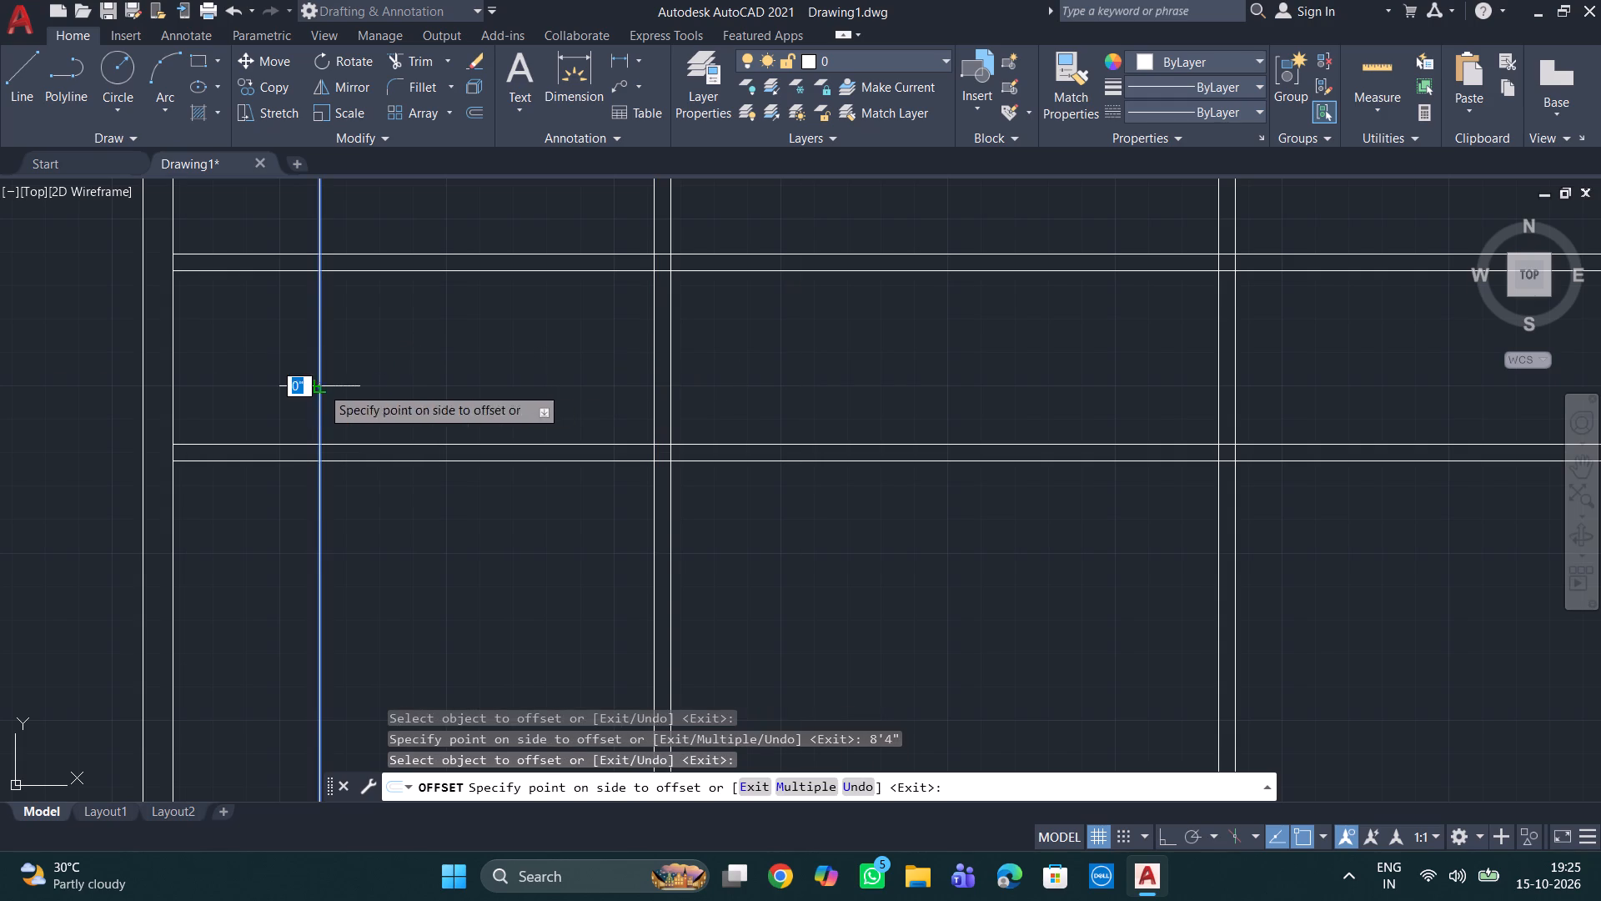
pyautogui.press('BackSpace')
pyautogui.write('5"')
pyautogui.press('Return')
pyautogui.scroll(-2, 283, 388)
pyautogui.moveTo(357, 382); pyautogui.dragTo(359, 380, button='middle')
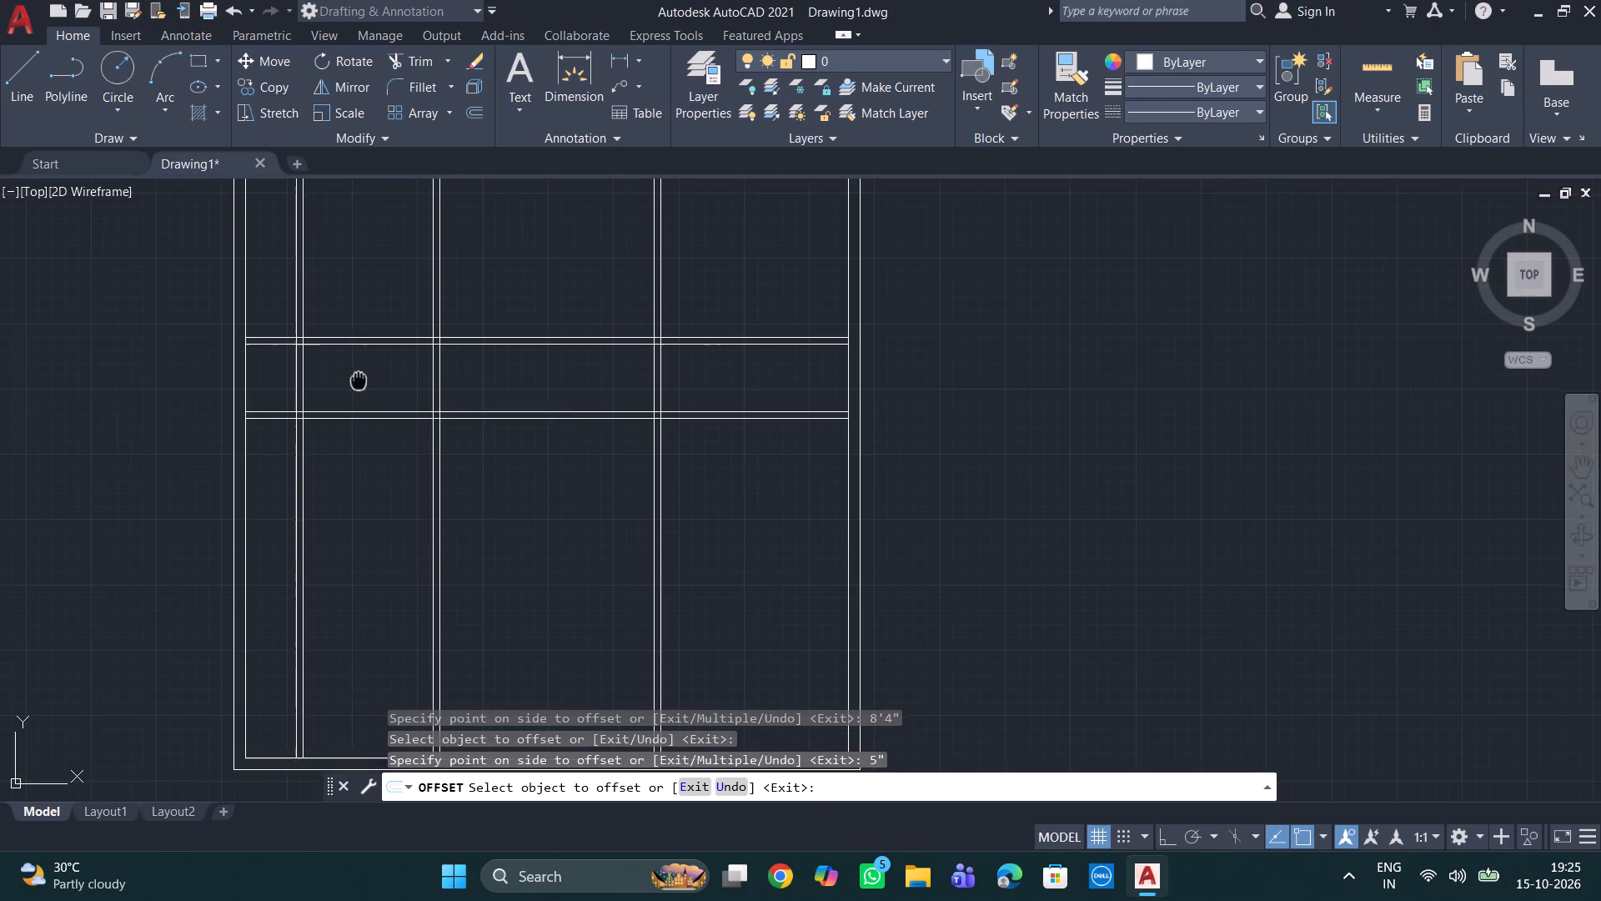
pyautogui.moveTo(359, 380); pyautogui.dragTo(390, 439, button='middle')
pyautogui.press('Escape')
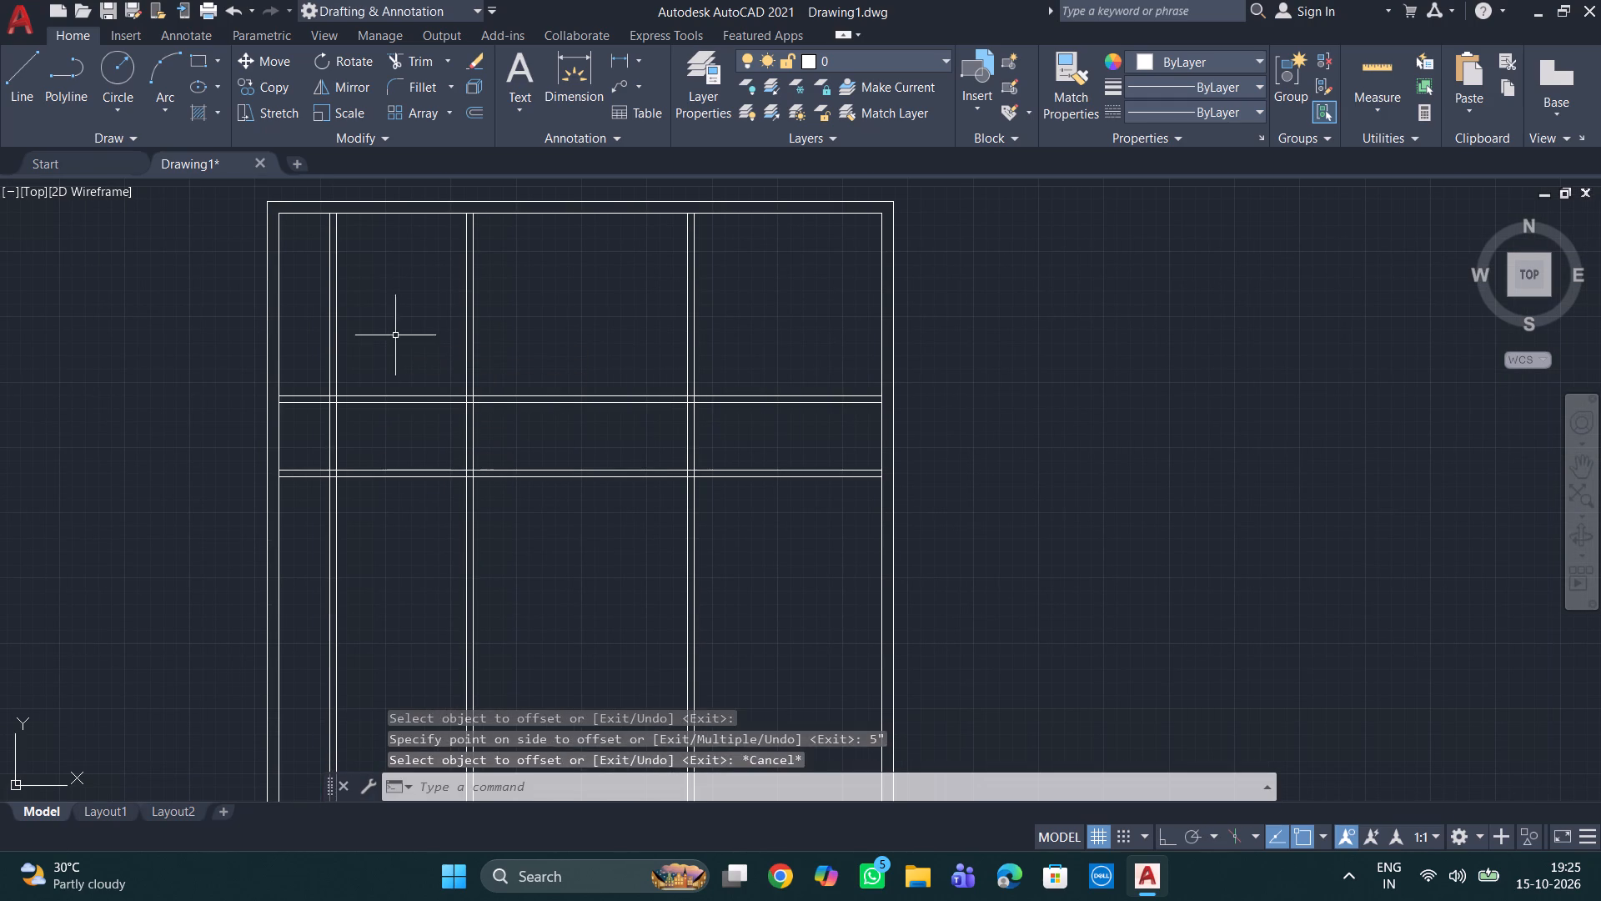
pyautogui.press('Escape')
pyautogui.press('Escape')
pyautogui.press('Escape')
pyautogui.press('Escape')
pyautogui.press('Escape')
# Trim both lines of the new leftmost vertical partition above the upper horizontal partition.
pyautogui.write('tr')
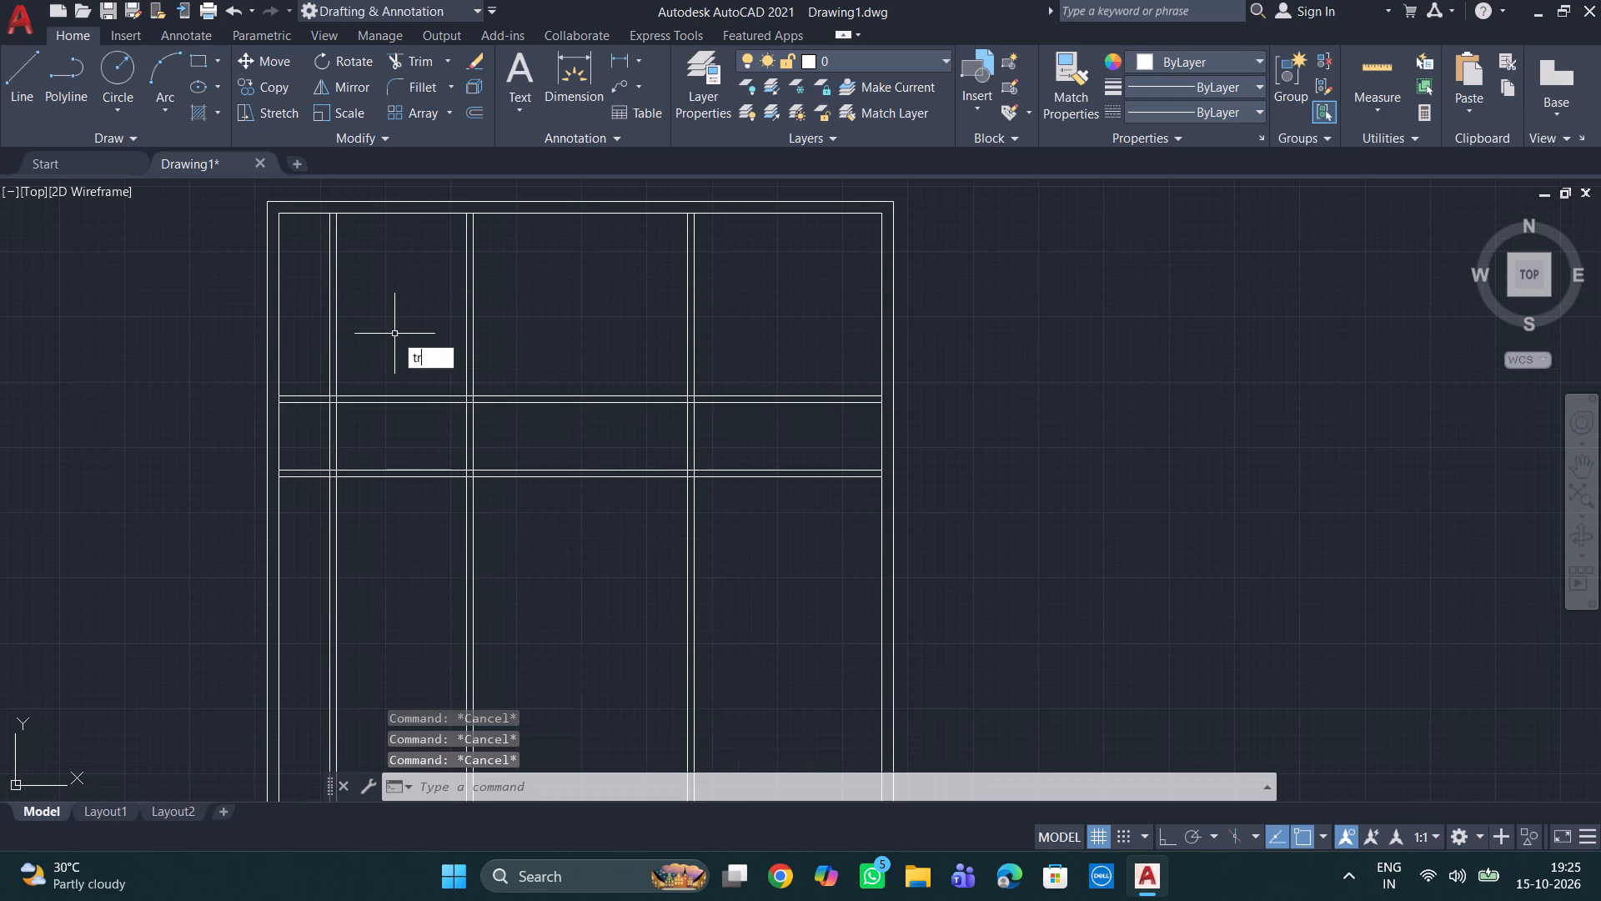
pyautogui.press('Return')
pyautogui.press('Return')
pyautogui.click(363, 285)
pyautogui.click(311, 293)
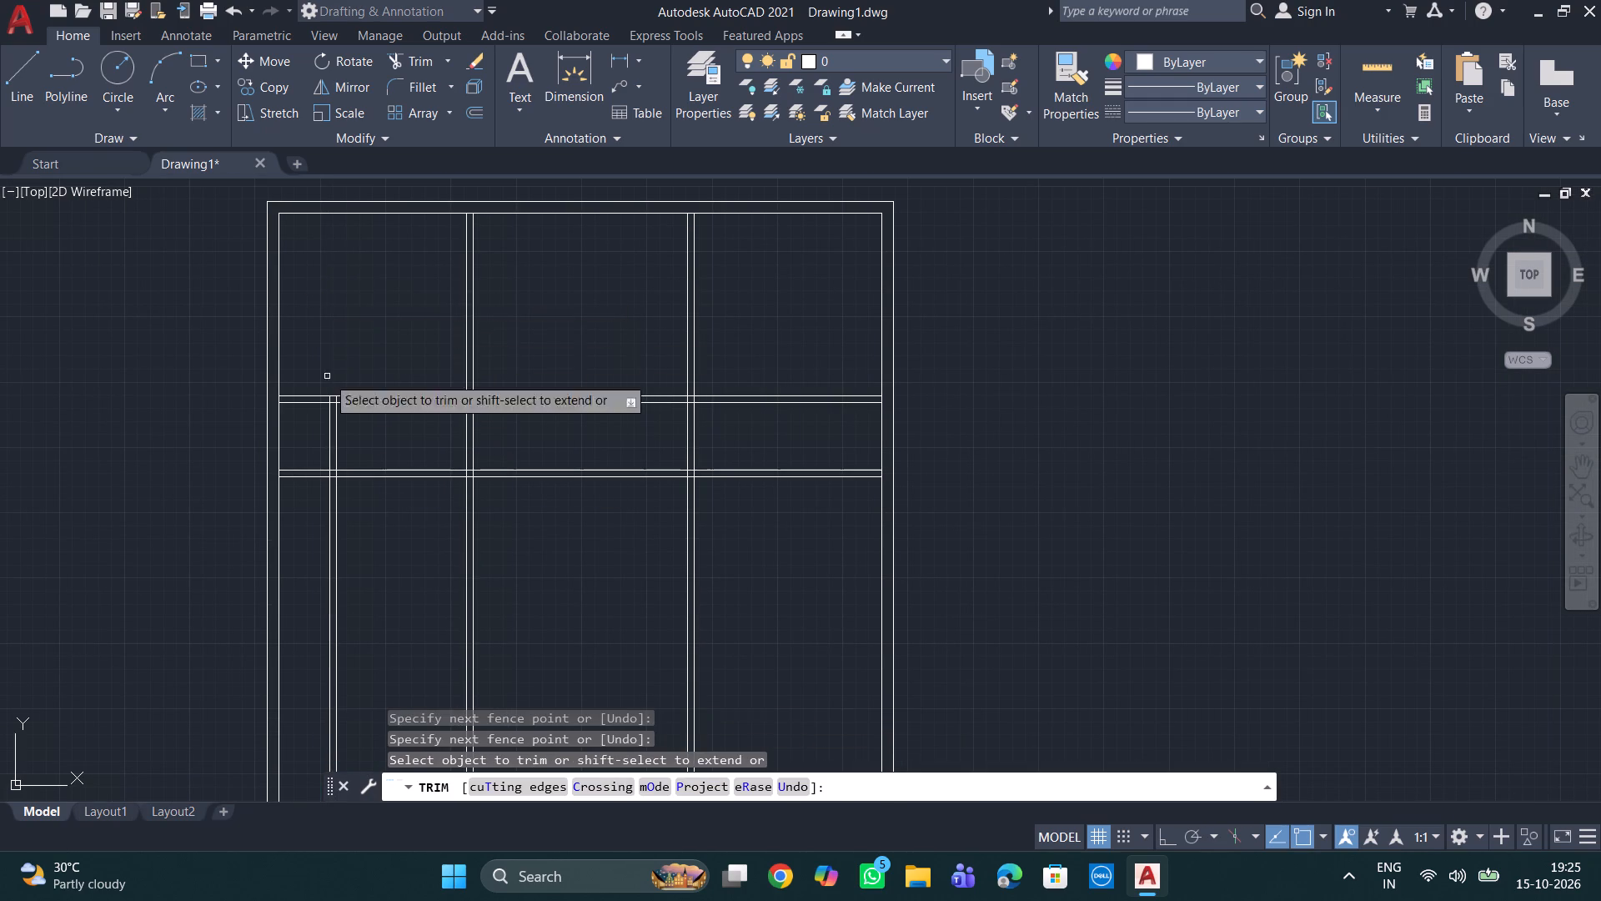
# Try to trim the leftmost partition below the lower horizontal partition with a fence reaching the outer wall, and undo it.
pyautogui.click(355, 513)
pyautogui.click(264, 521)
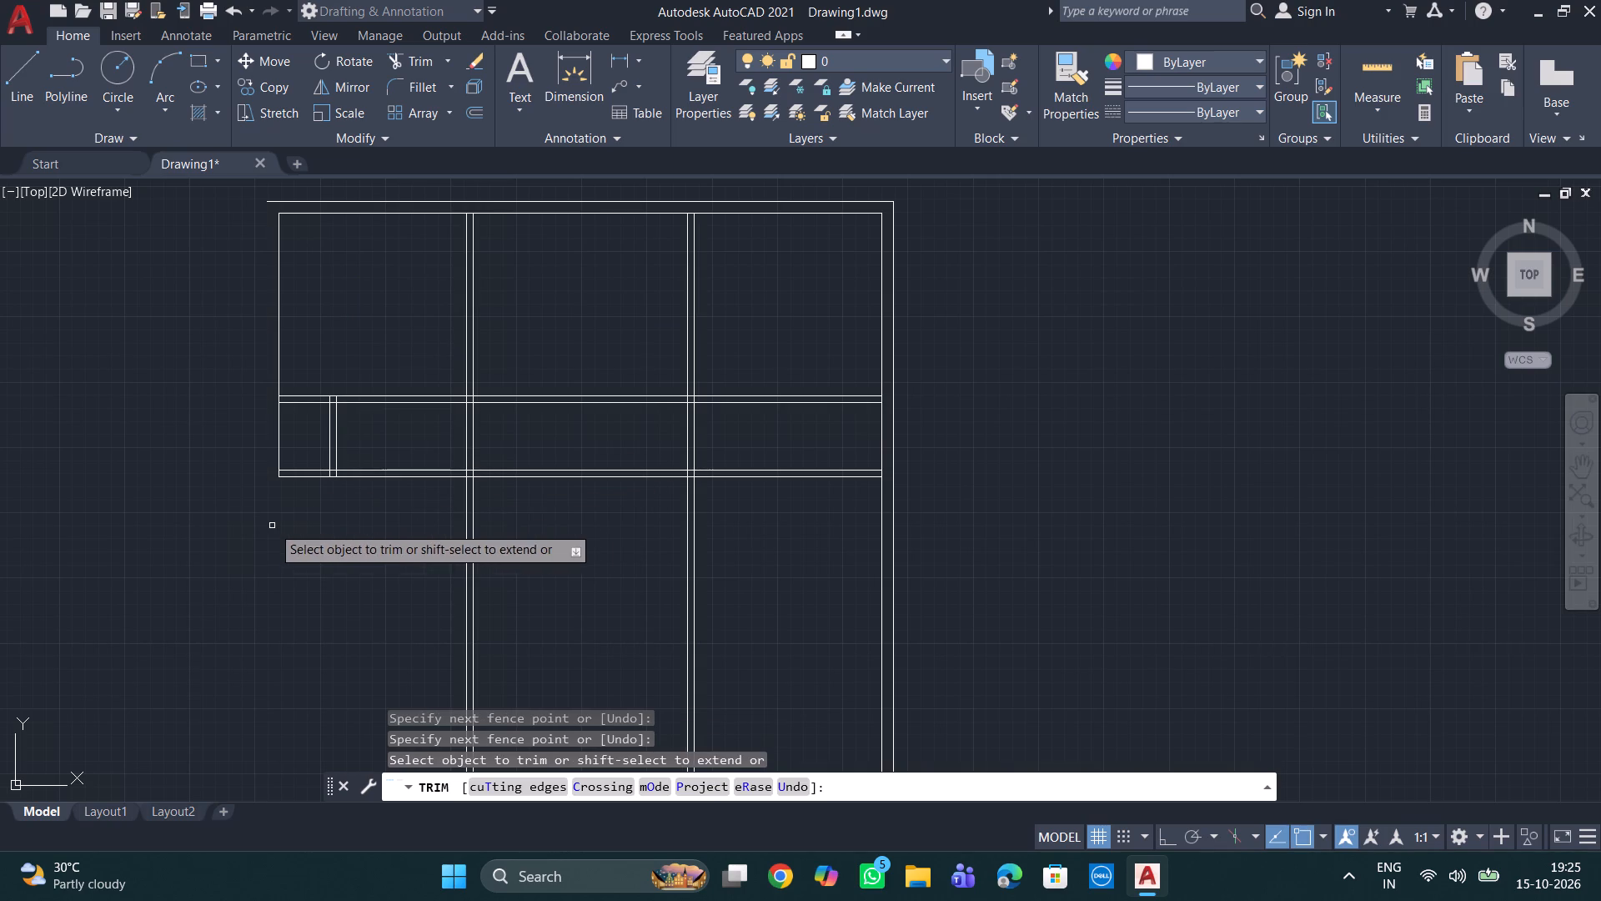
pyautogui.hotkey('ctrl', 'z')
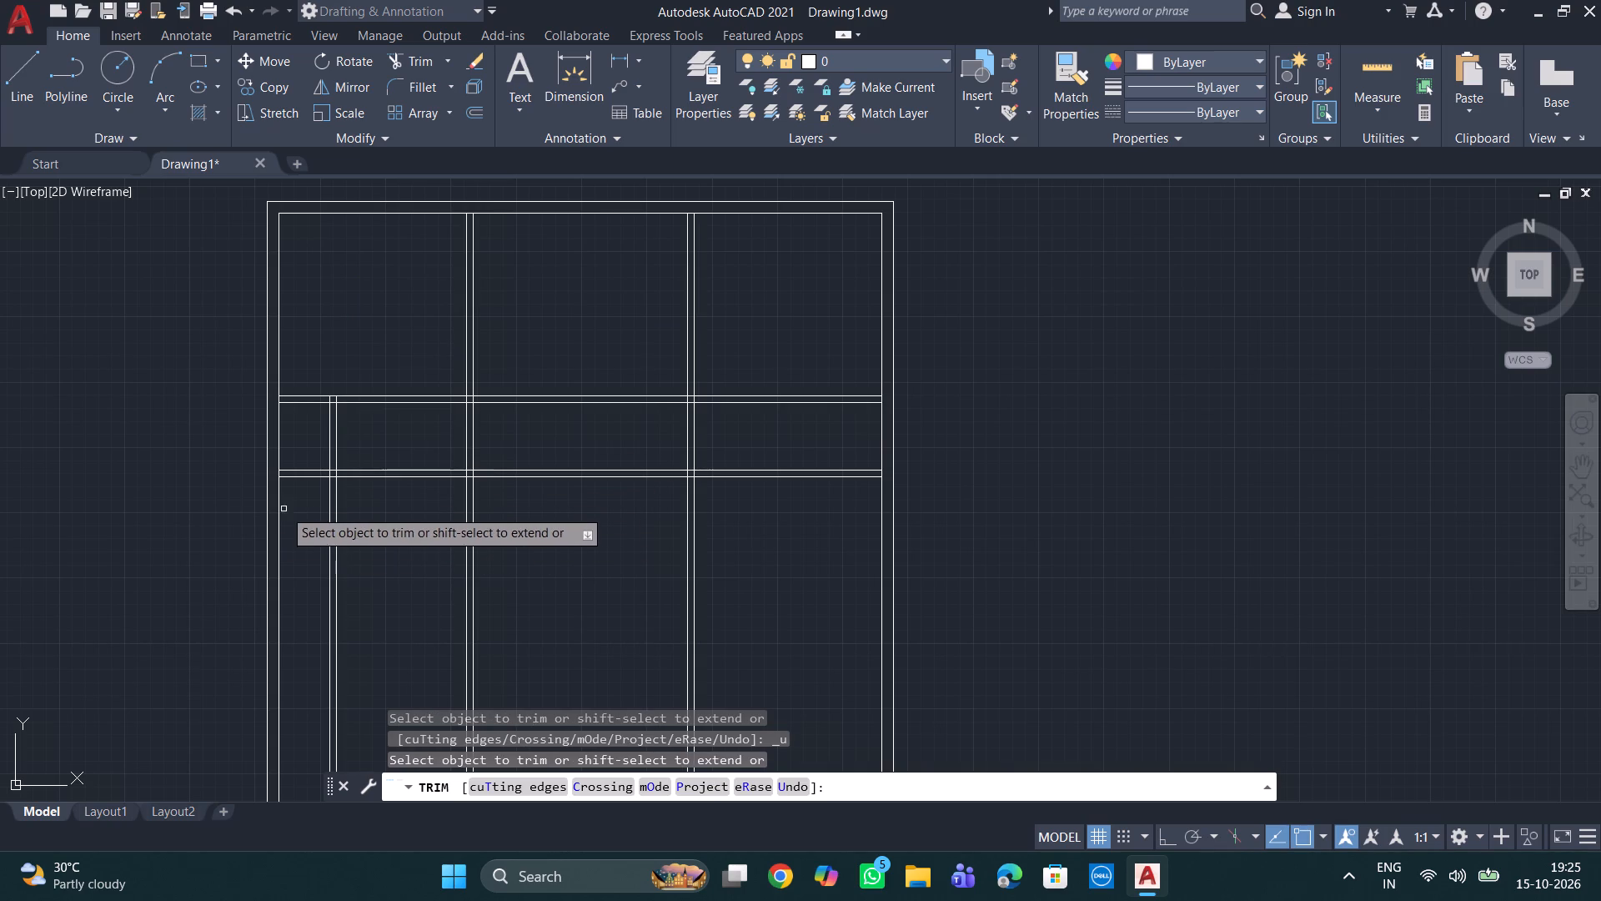
# Trim only the leftmost partition's two lines below the lower horizontal partition, leaving the outer wall lines intact.
pyautogui.click(314, 533)
pyautogui.click(384, 532)
pyautogui.scroll(-4, 384, 532)
pyautogui.scroll(4, 409, 546)
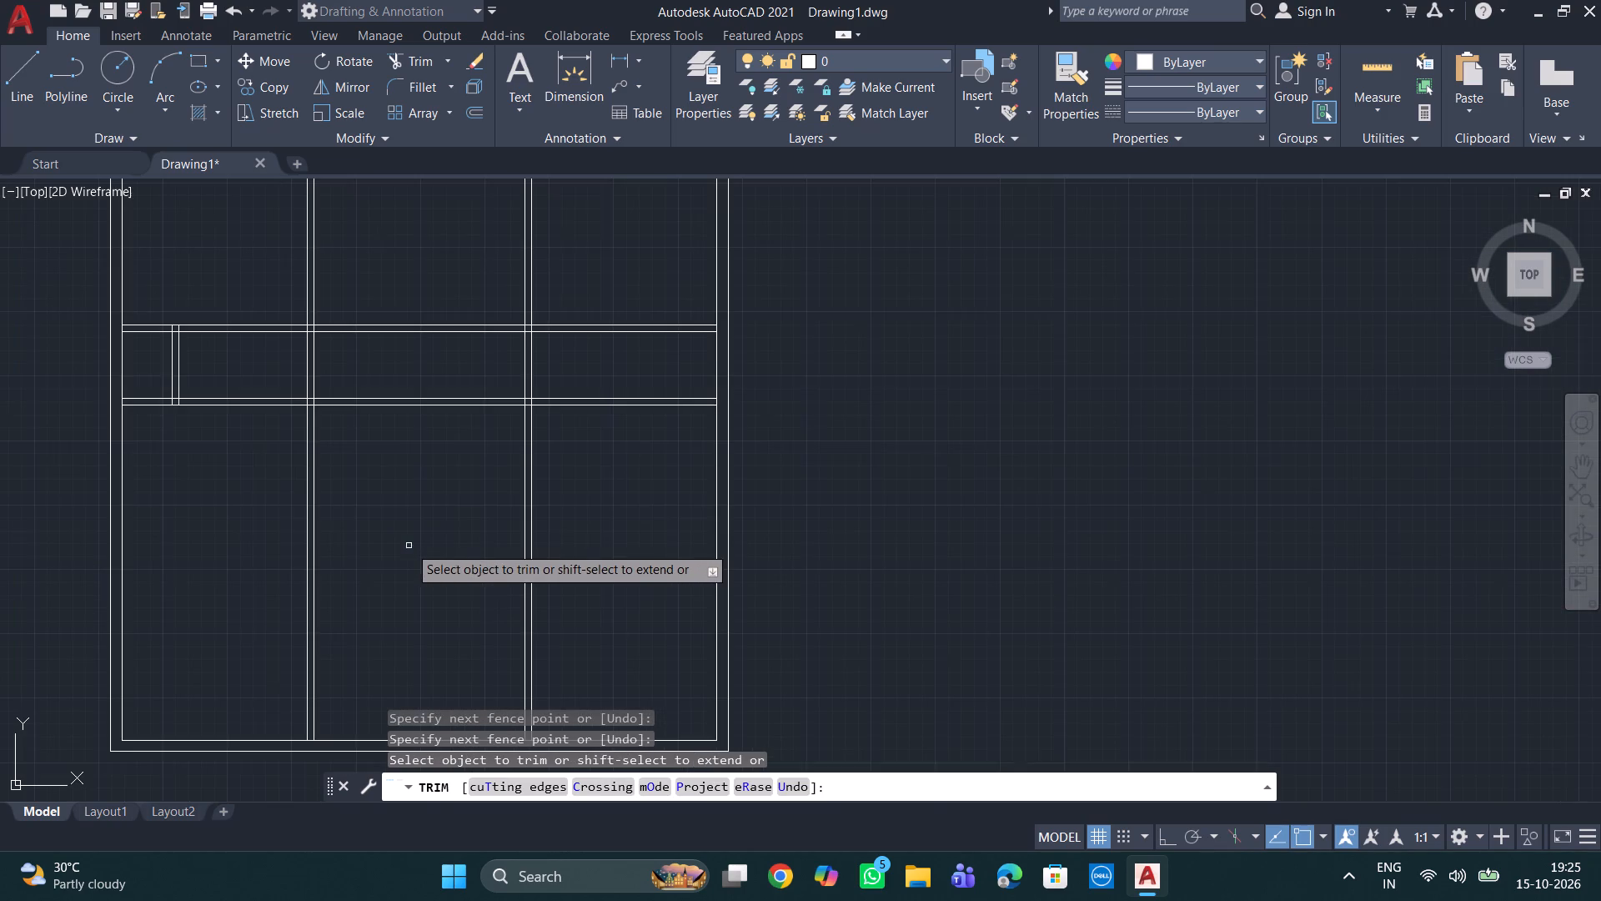
pyautogui.moveTo(414, 529); pyautogui.dragTo(399, 589, button='middle')
pyautogui.scroll(-1, 549, 542)
pyautogui.moveTo(567, 539); pyautogui.dragTo(517, 575, button='middle')
pyautogui.scroll(1, 518, 577)
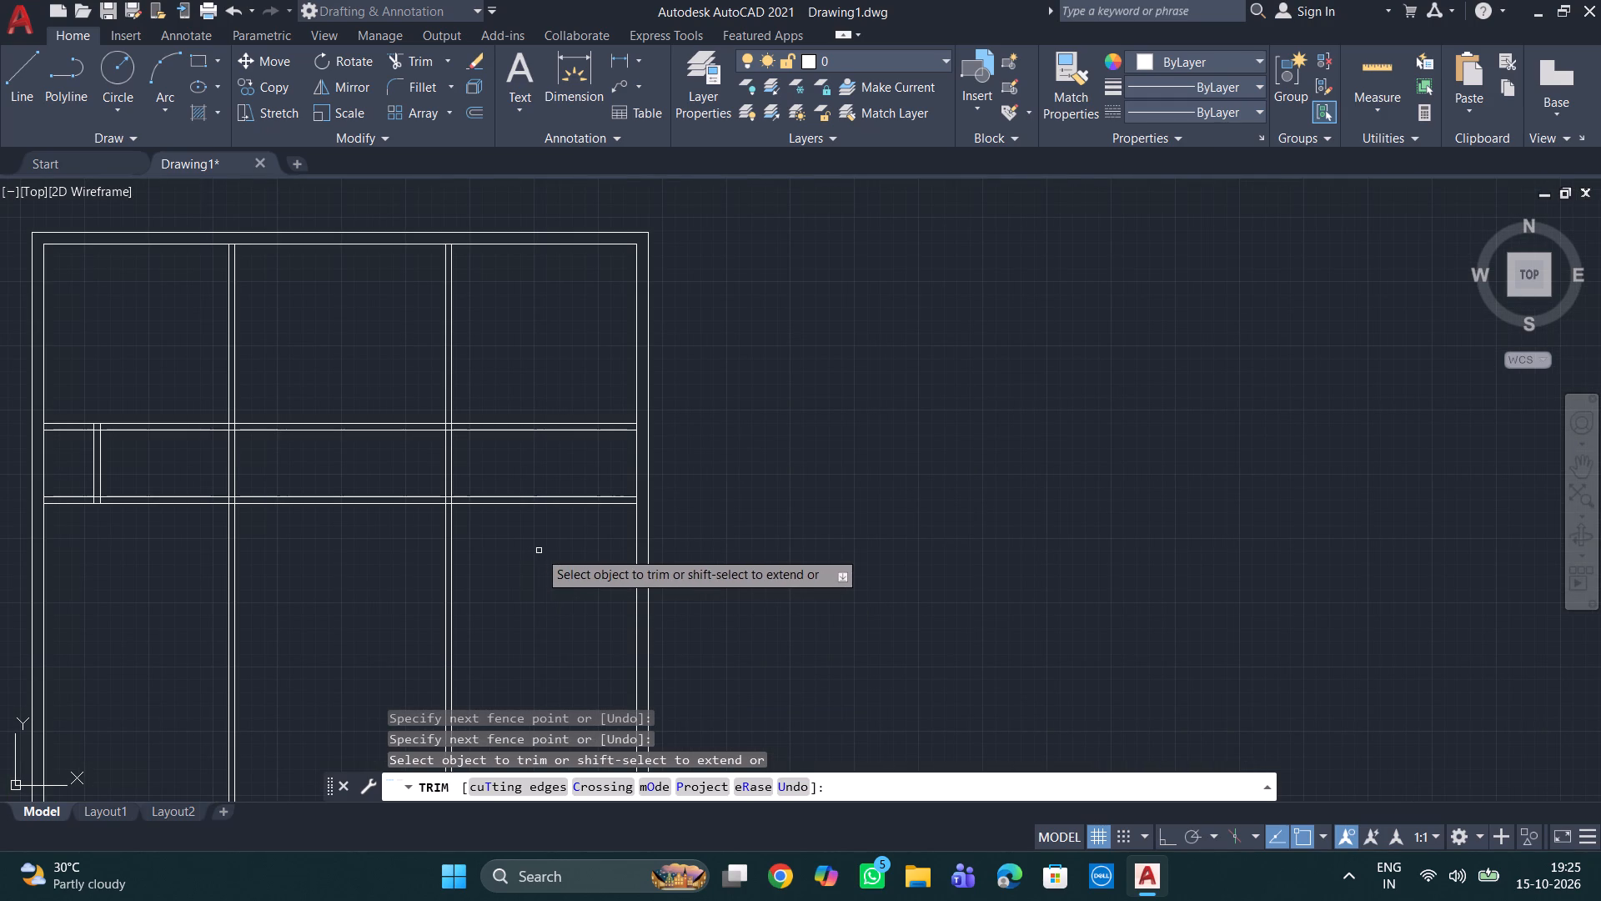
pyautogui.moveTo(346, 542); pyautogui.dragTo(409, 488, button='middle')
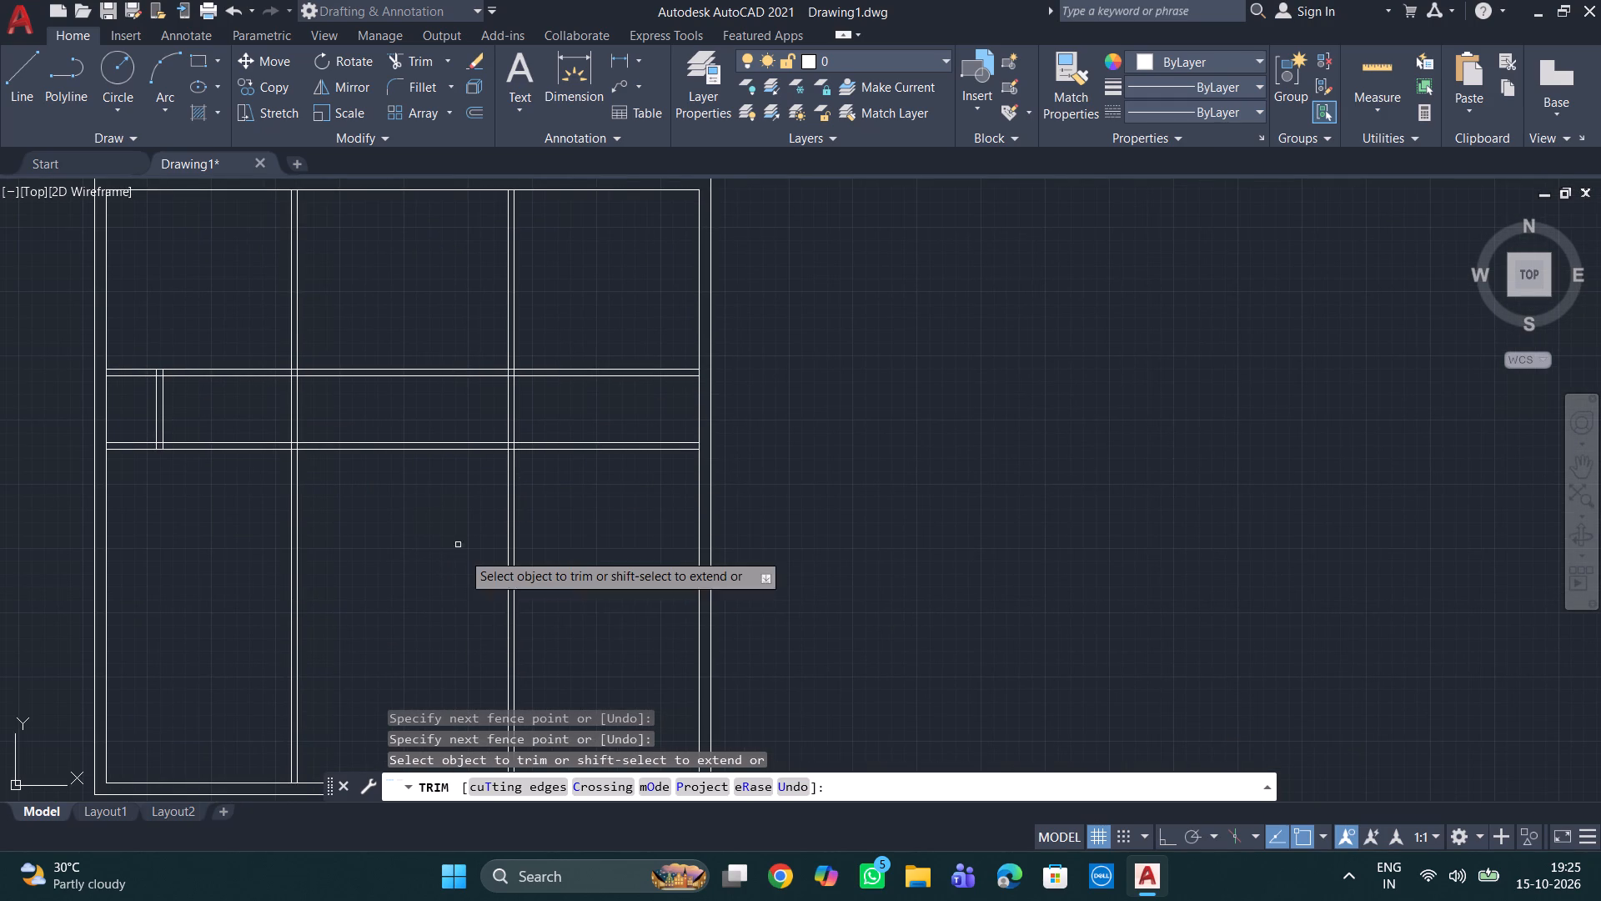
pyautogui.press('Escape')
pyautogui.press('Escape')
pyautogui.press('Escape')
pyautogui.press('Escape')
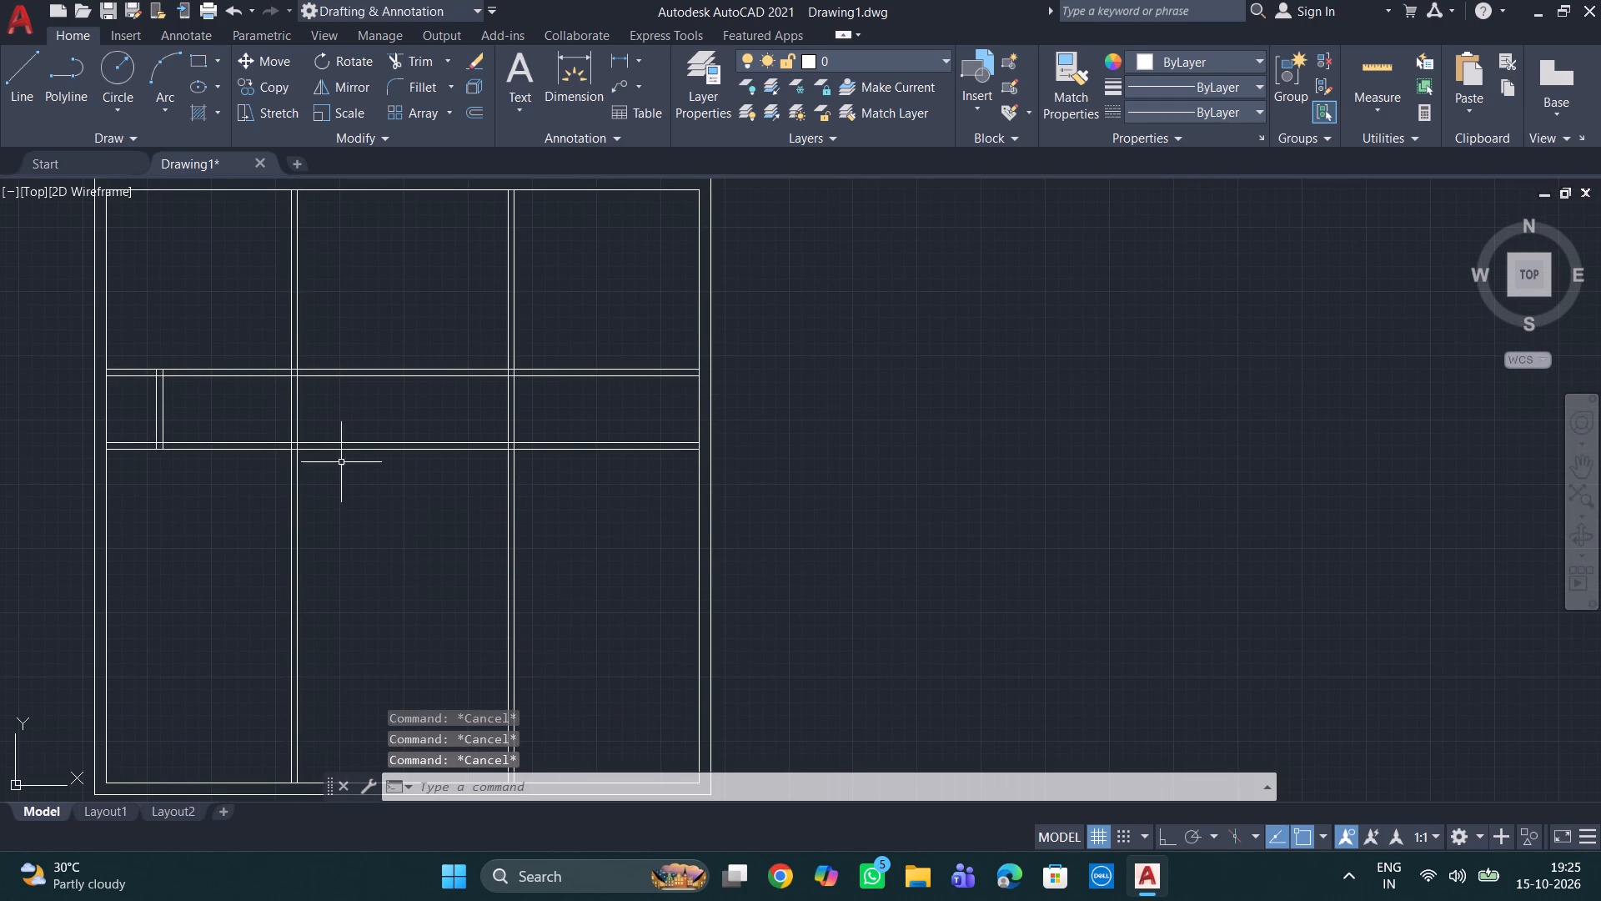
# Offset the inner line of the left outer wall 8'8" to the right to place a vertical partition line.
pyautogui.press('o')
pyautogui.press('Return')
pyautogui.moveTo(164, 472); pyautogui.dragTo(253, 464, button='middle')
pyautogui.scroll(2, 295, 476)
pyautogui.moveTo(292, 471); pyautogui.dragTo(309, 406, button='middle')
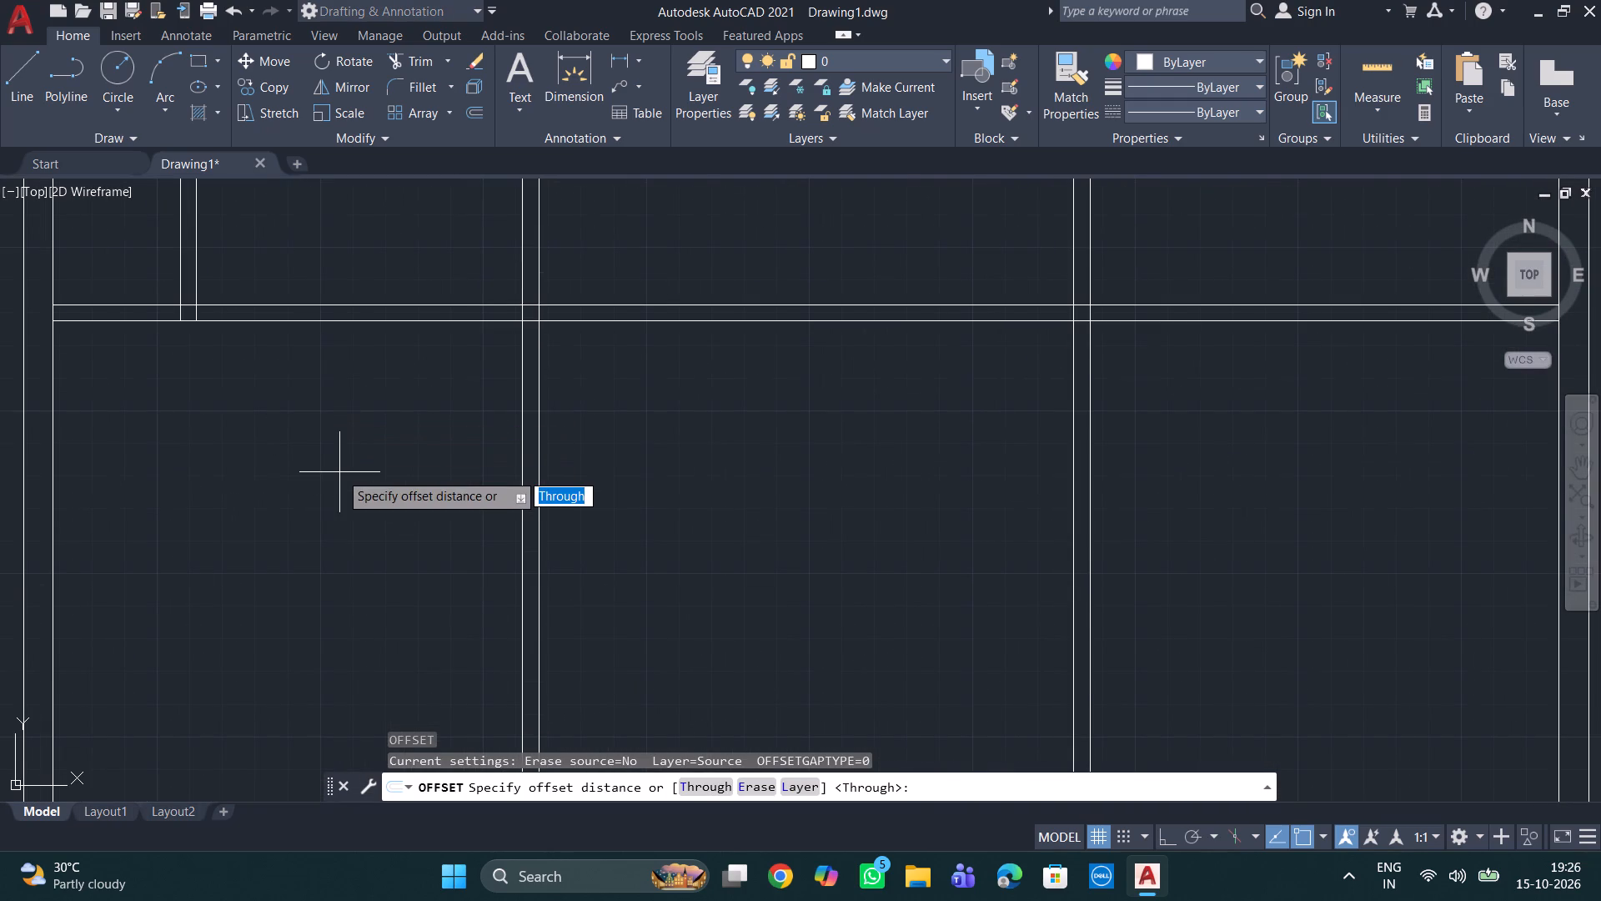
pyautogui.press('8')
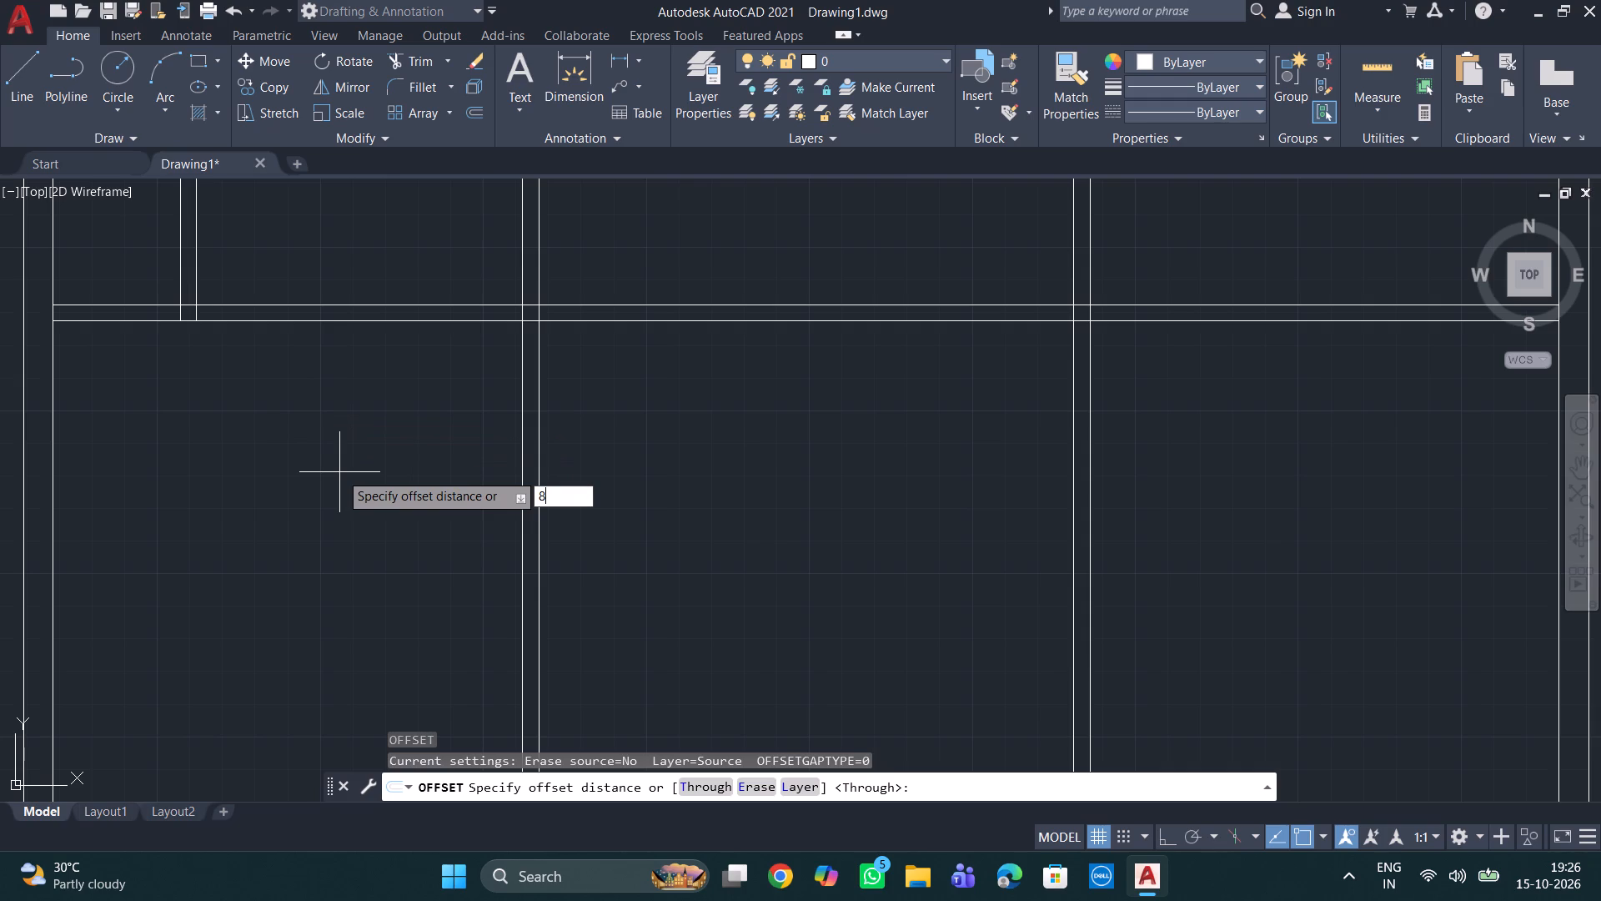
pyautogui.write('\'8"')
pyautogui.press('Return')
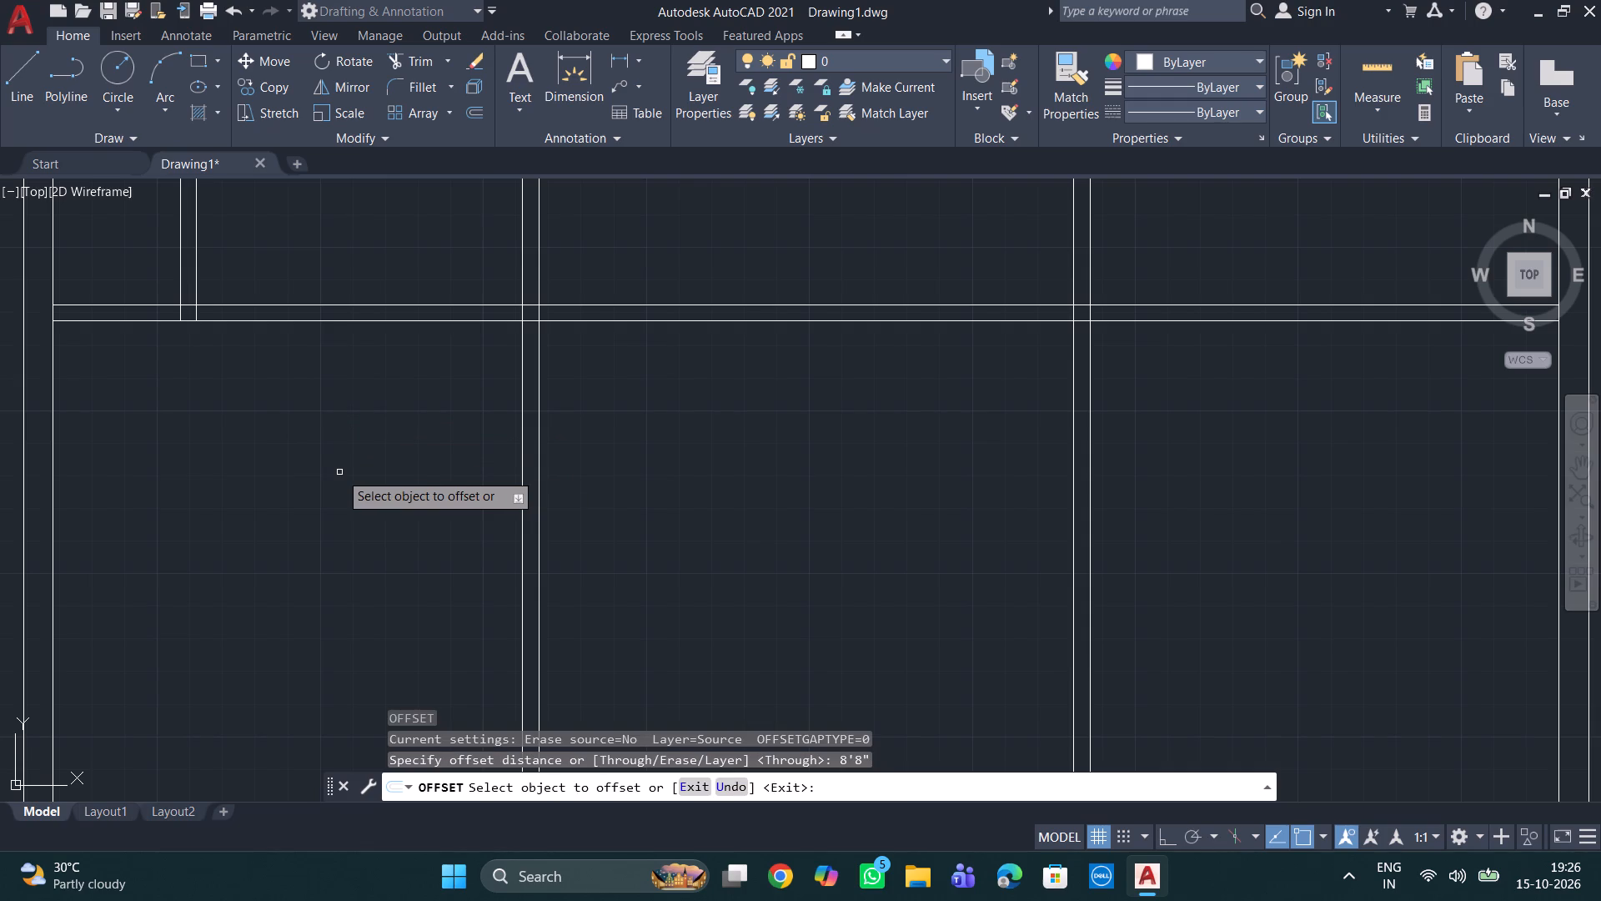
pyautogui.click(51, 489)
pyautogui.click(252, 497)
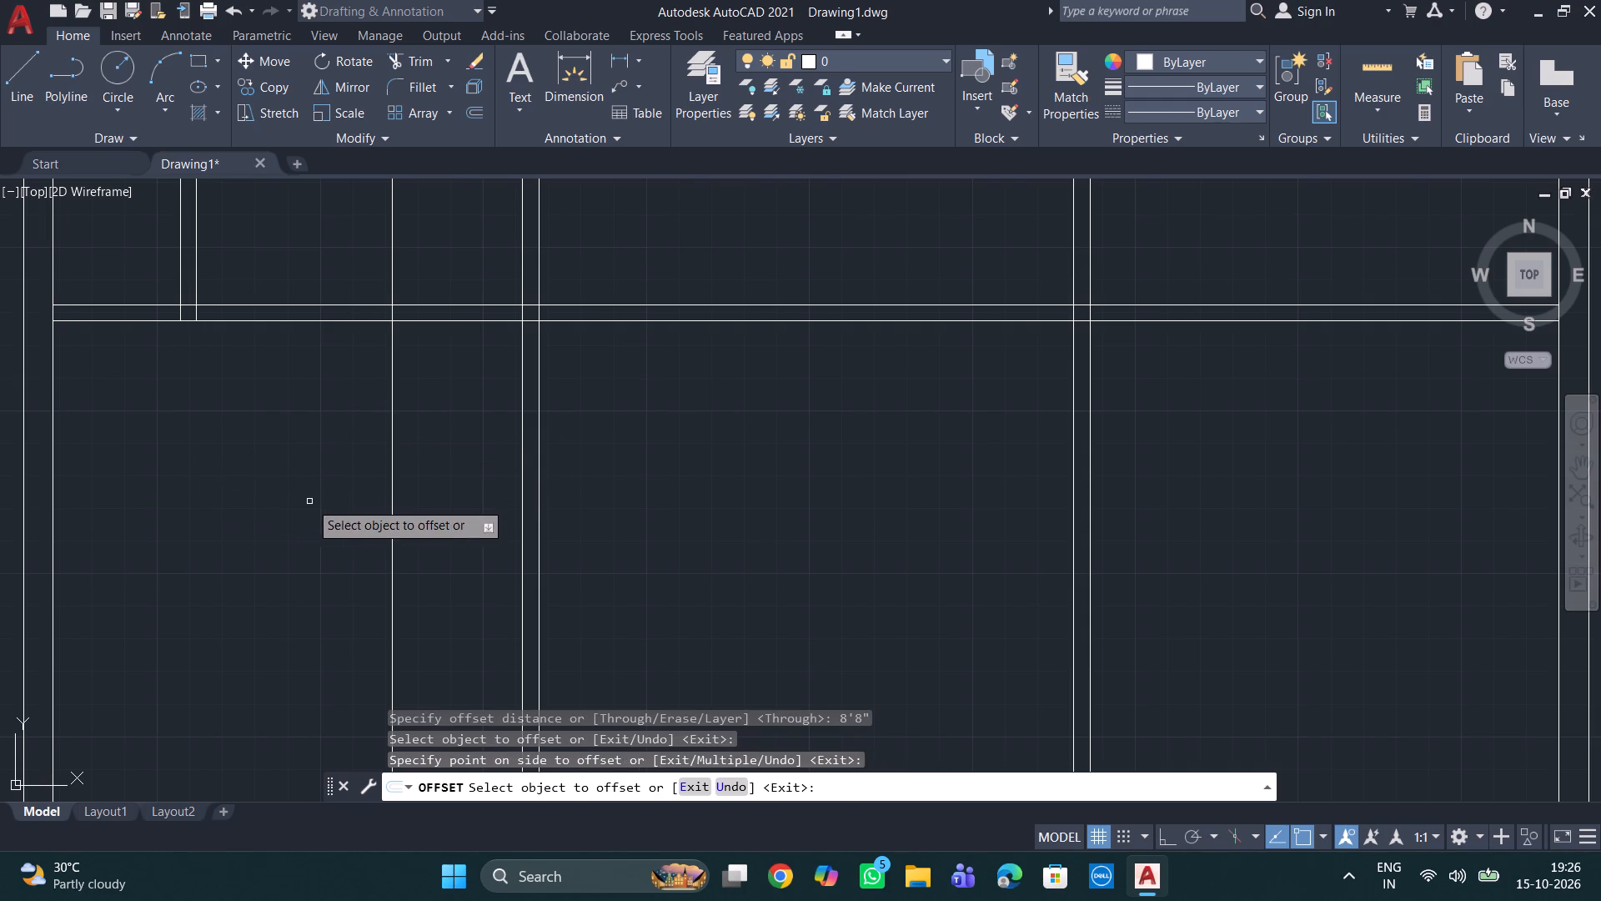
# Offset the new 8'8" vertical line 5" to the right to complete the partition's thickness.
pyautogui.click(392, 476)
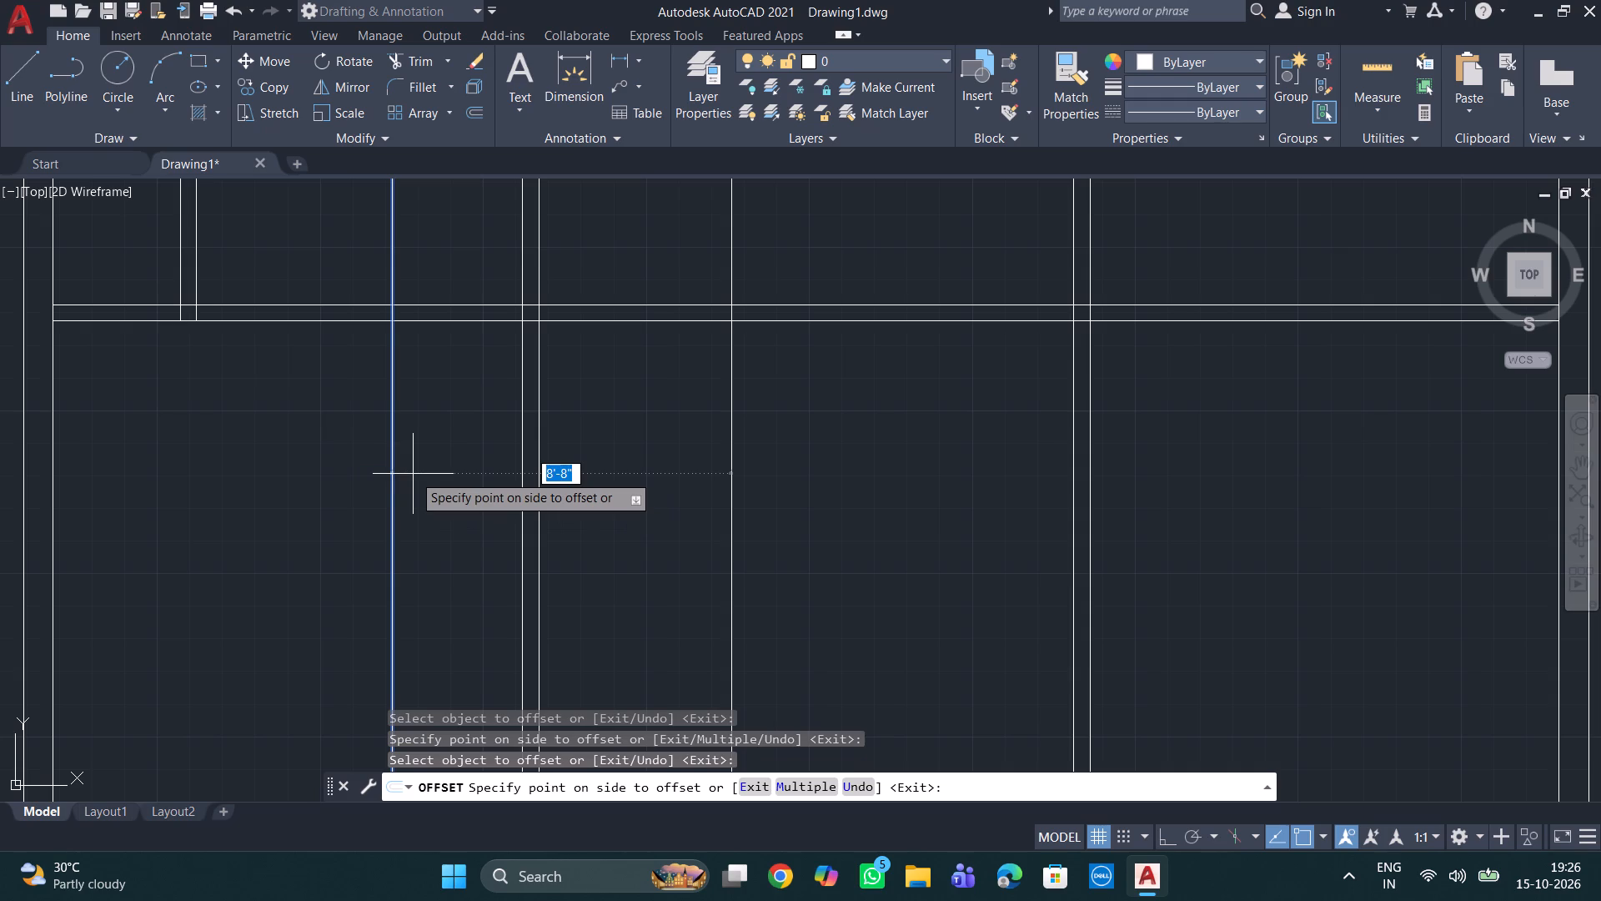
pyautogui.press('BackSpace')
pyautogui.write('5"')
pyautogui.press('Return')
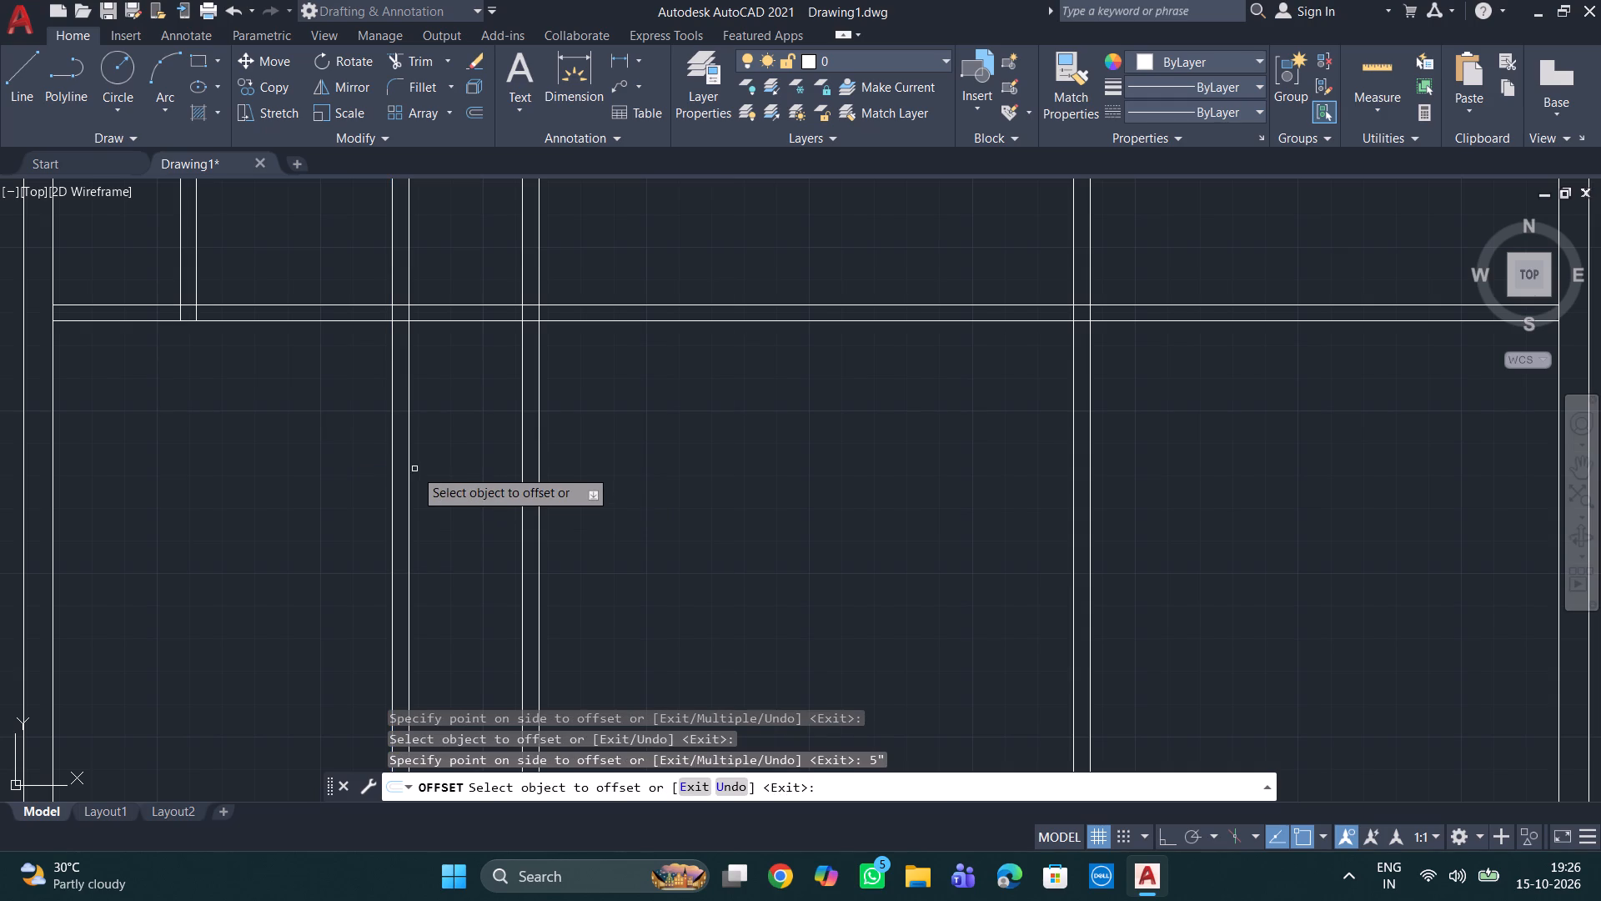
pyautogui.scroll(-1, 293, 469)
pyautogui.moveTo(253, 429); pyautogui.dragTo(362, 454, button='middle')
pyautogui.scroll(1, 362, 430)
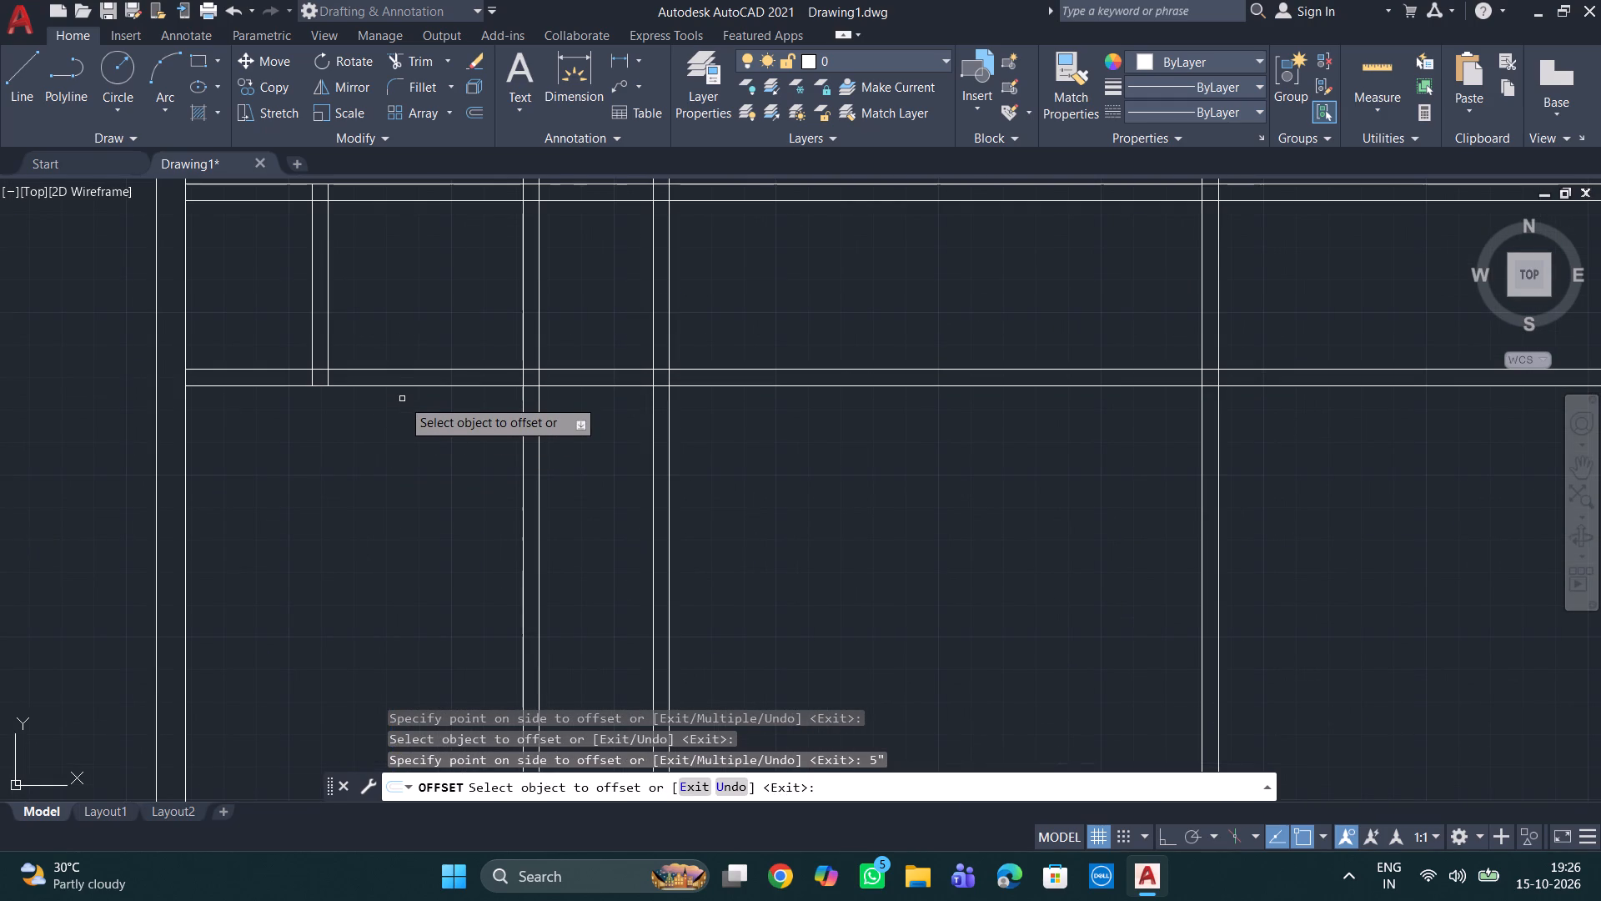
pyautogui.press('space')
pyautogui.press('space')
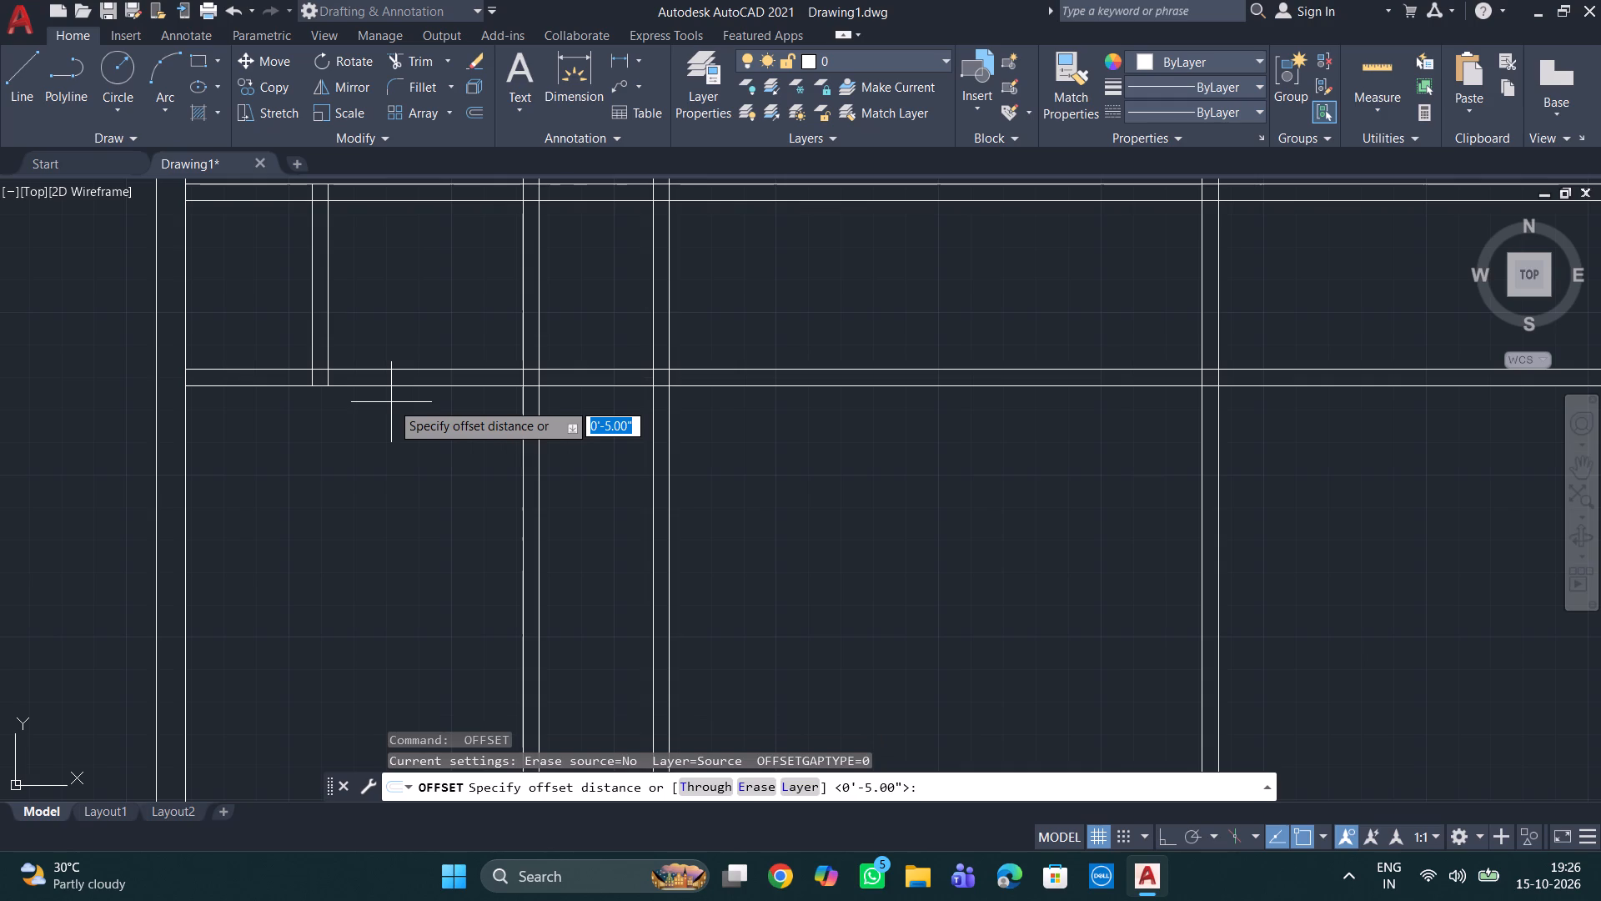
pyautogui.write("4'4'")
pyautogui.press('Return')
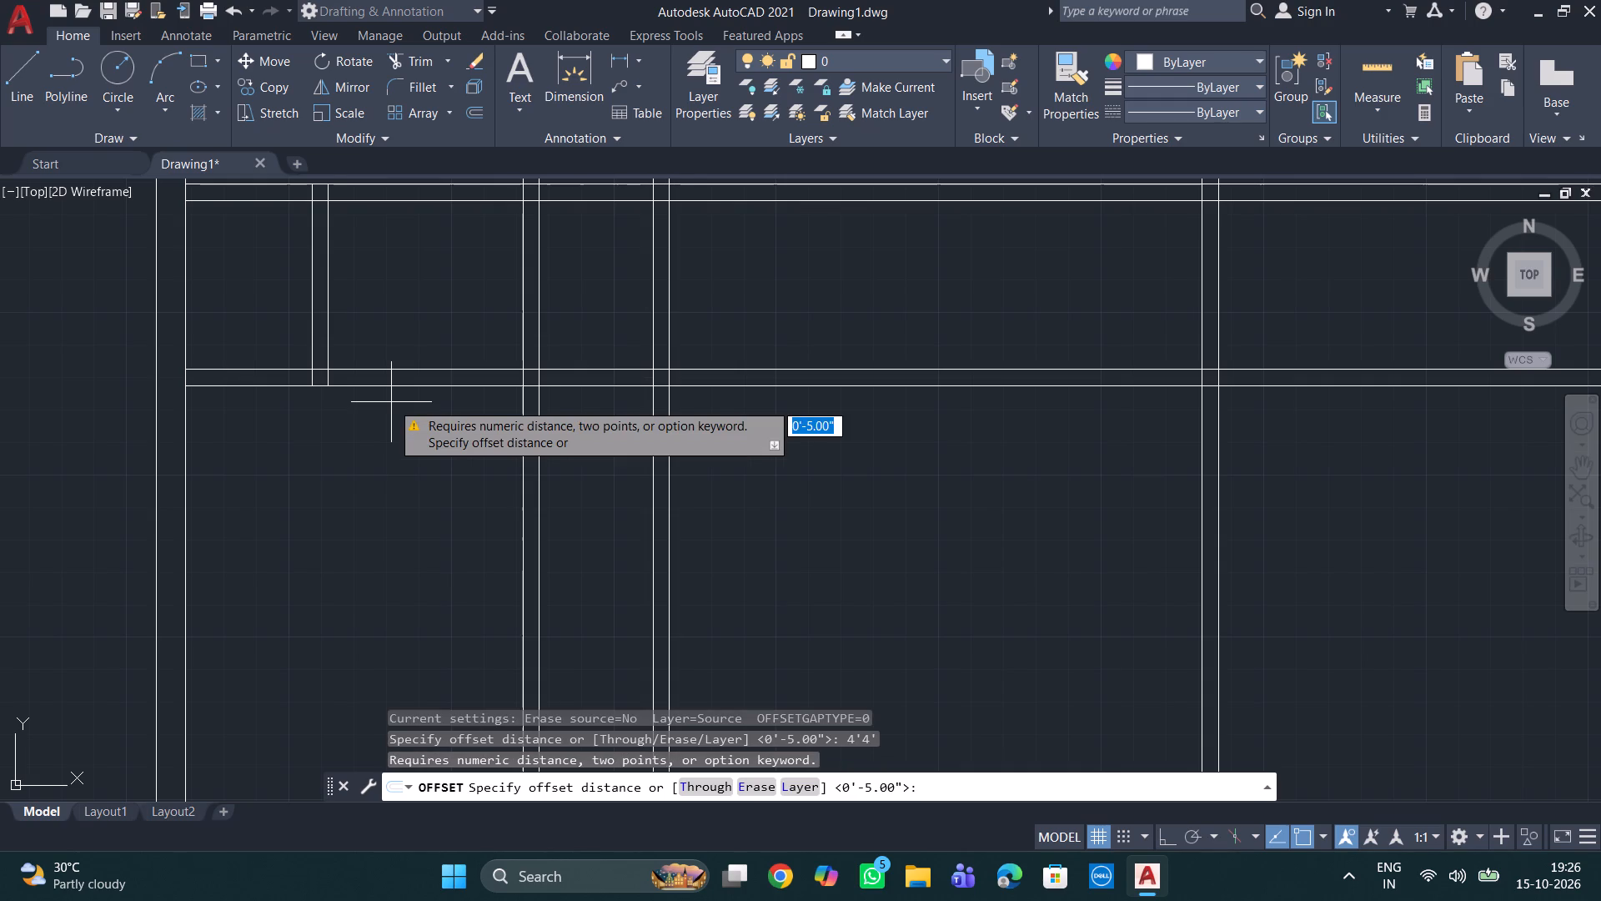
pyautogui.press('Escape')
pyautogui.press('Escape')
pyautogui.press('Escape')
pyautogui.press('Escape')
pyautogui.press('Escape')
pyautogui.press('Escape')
# Offset the bottom line of the lower horizontal partition 4'4" downward to place another horizontal partition line.
pyautogui.press('o')
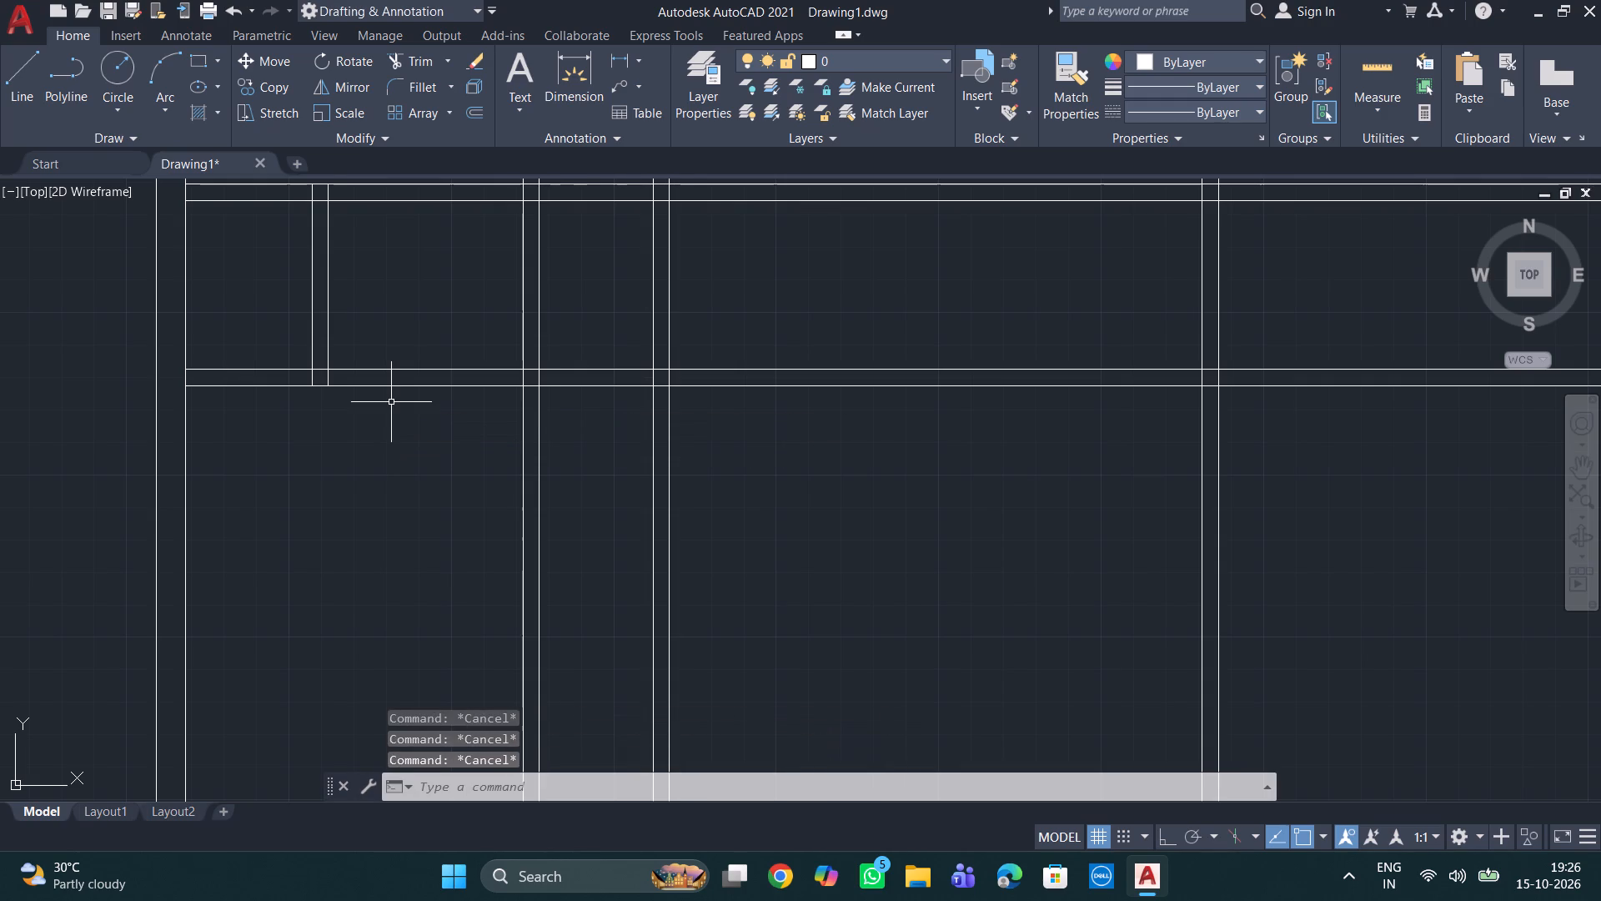
pyautogui.press('Return')
pyautogui.write('4\'4"')
pyautogui.press('Return')
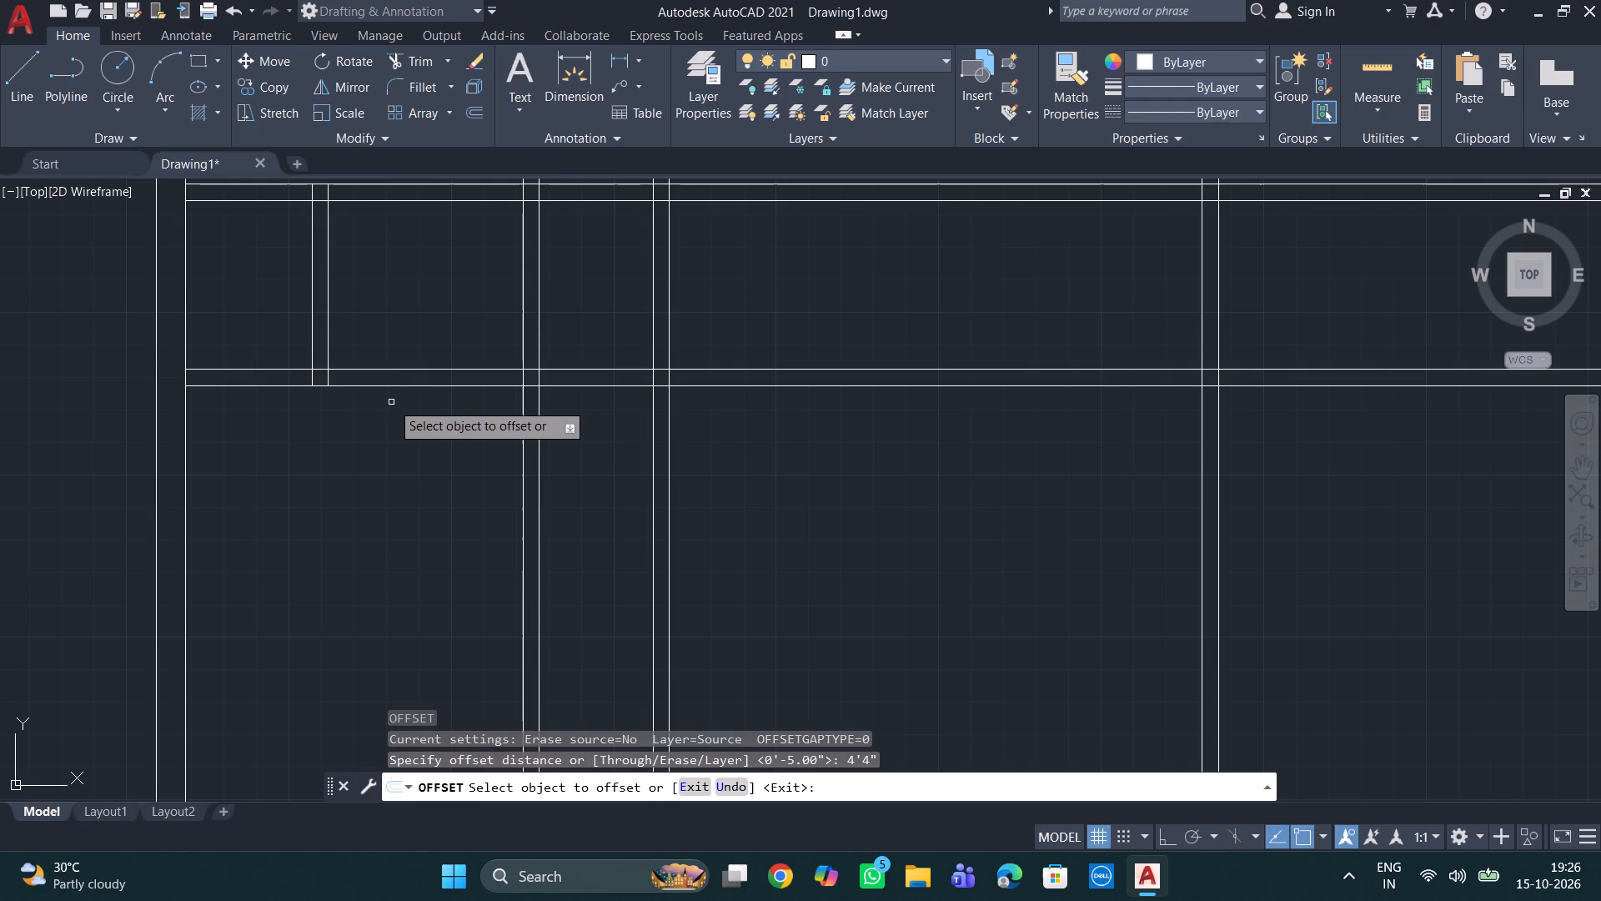
pyautogui.click(431, 388)
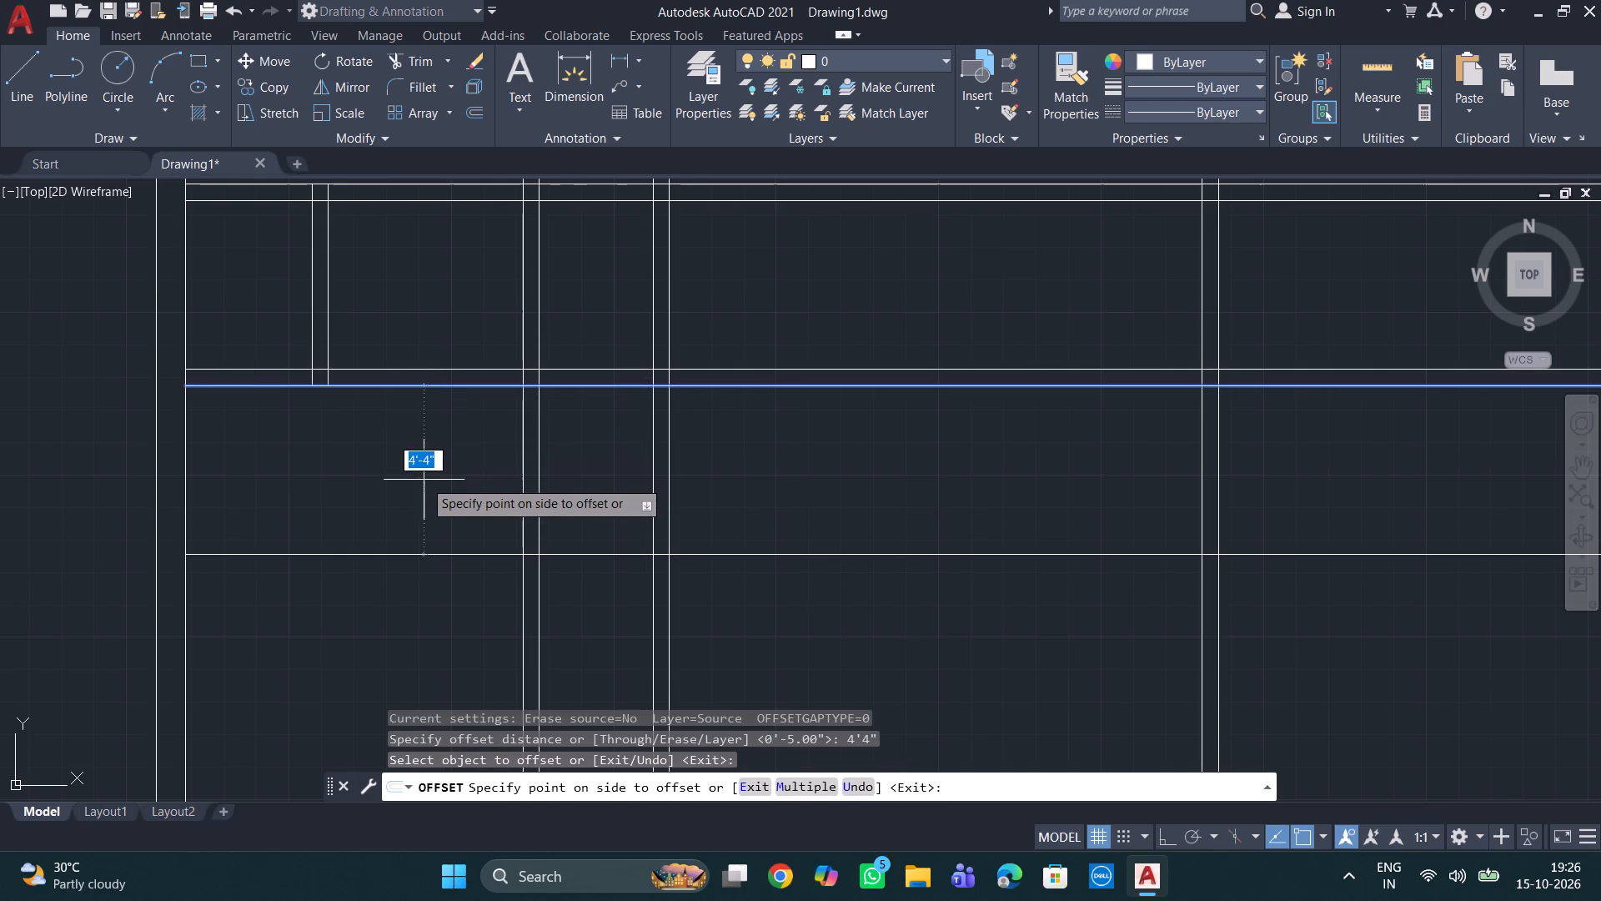
pyautogui.click(424, 480)
# Offset the new horizontal line 5" downward to complete the third horizontal partition's thickness.
pyautogui.click(420, 555)
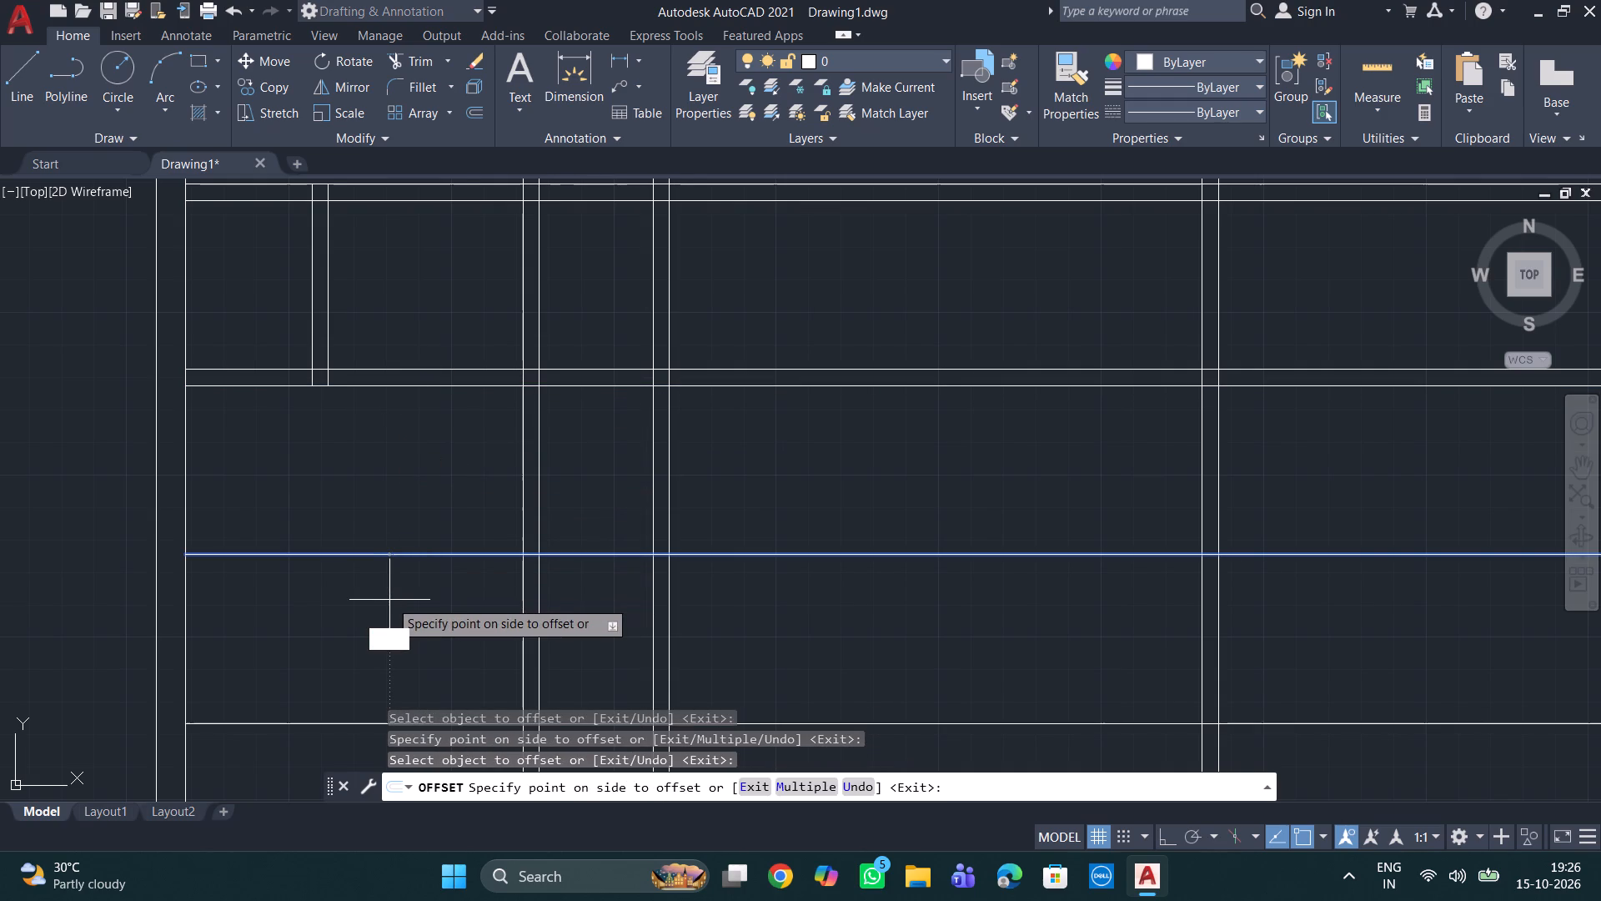
pyautogui.press('BackSpace')
pyautogui.write('5"')
pyautogui.press('Return')
pyautogui.scroll(-3, 535, 607)
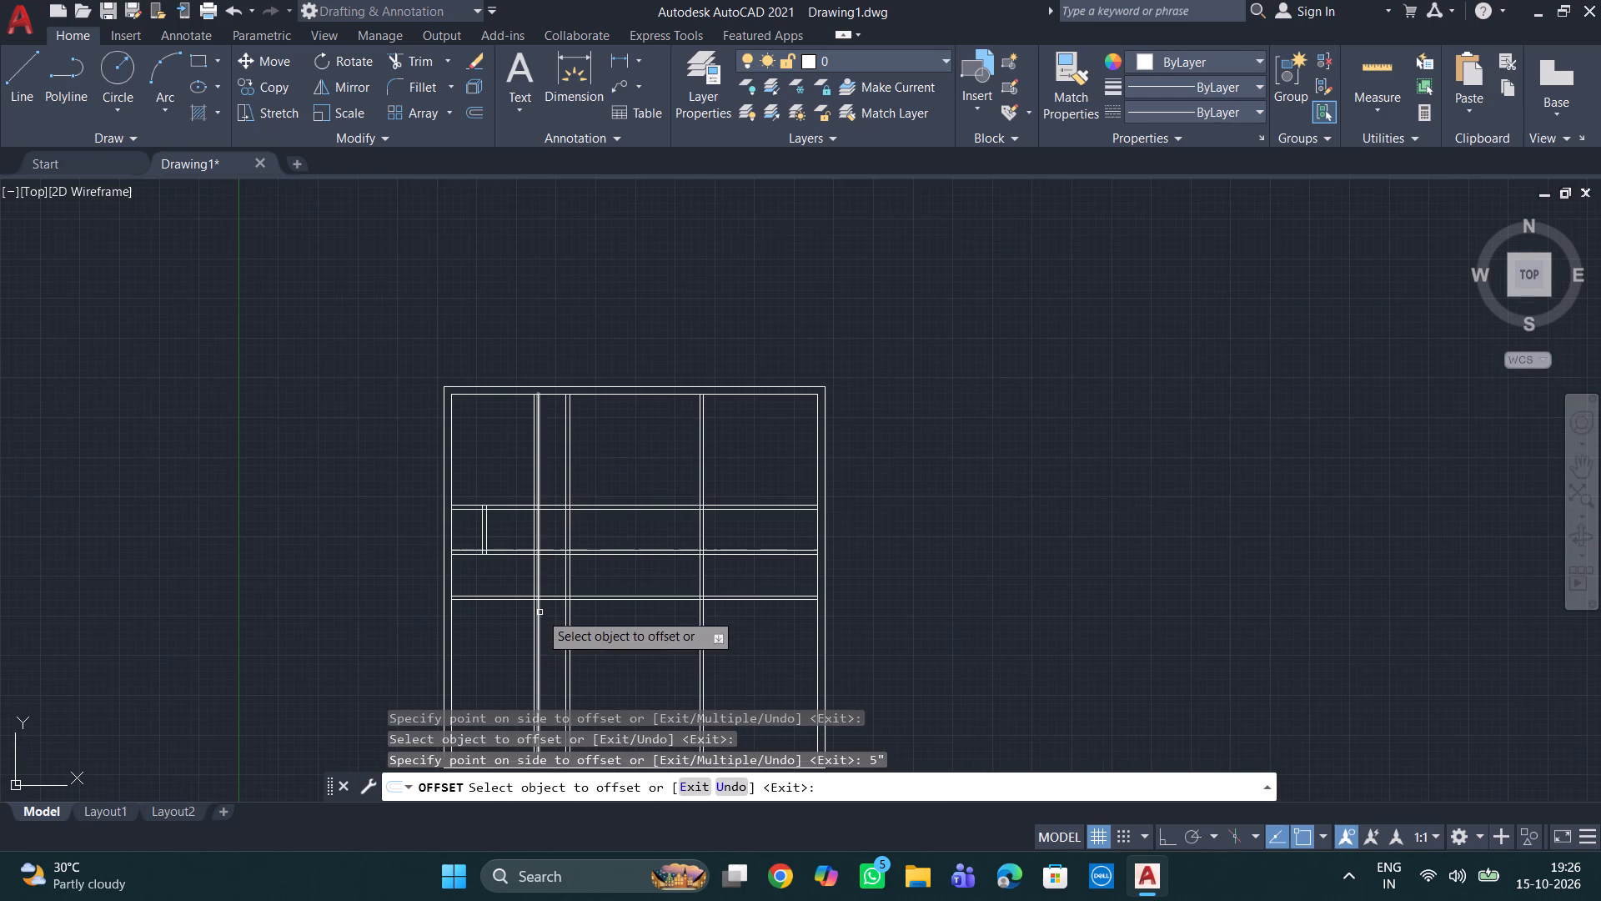
pyautogui.moveTo(585, 563); pyautogui.dragTo(548, 506, button='middle')
pyautogui.scroll(2, 617, 526)
pyautogui.press('Escape')
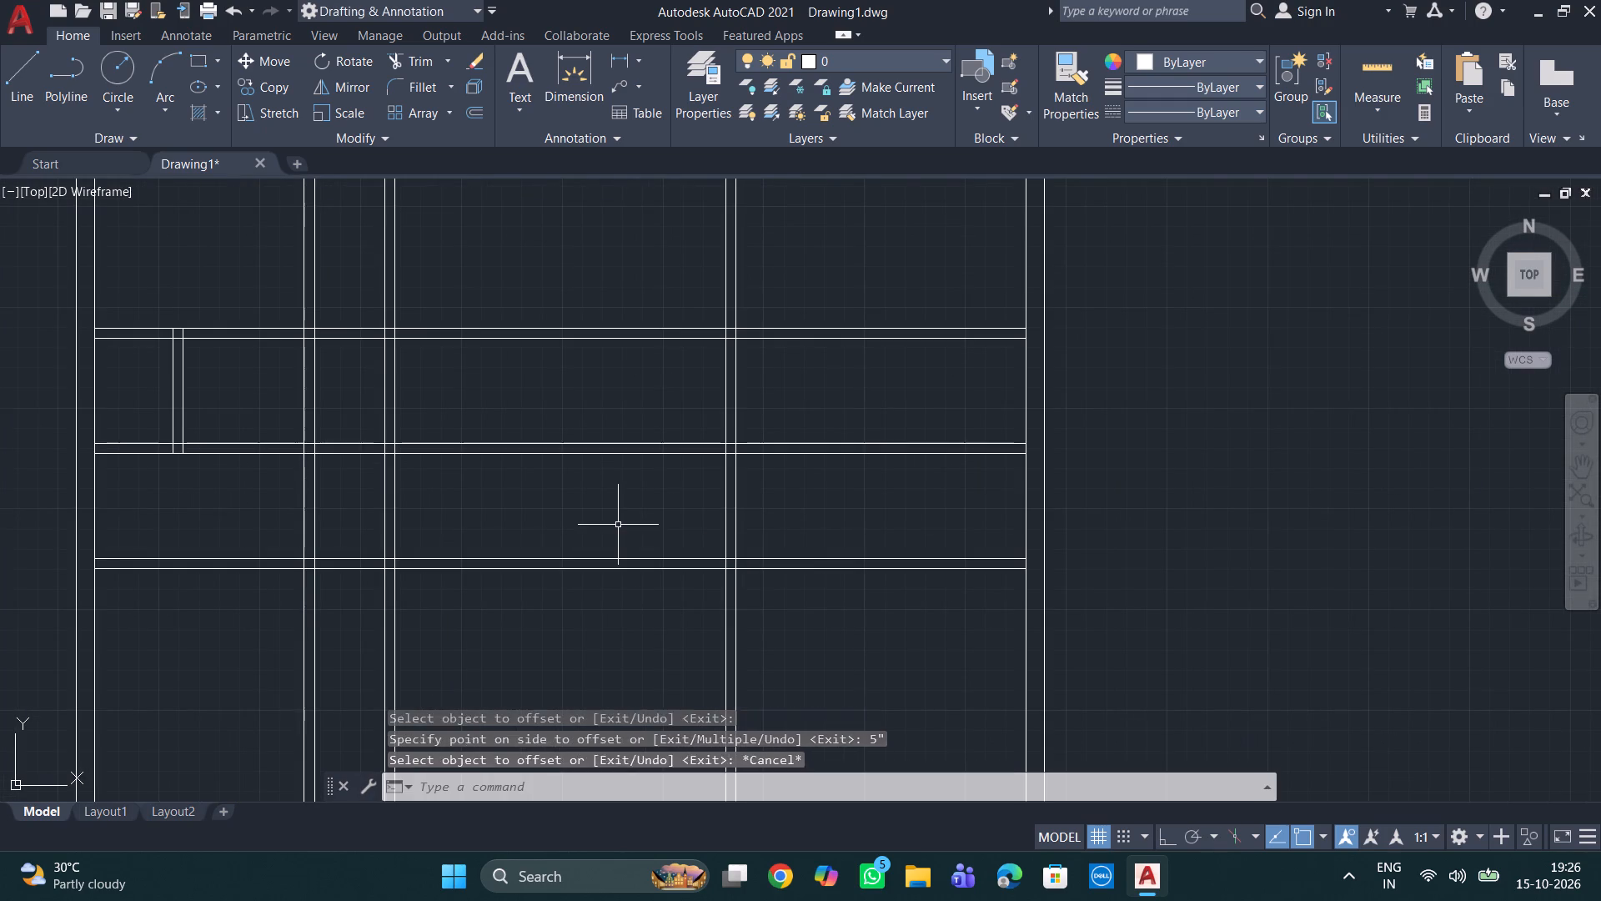
pyautogui.press('Escape')
pyautogui.press('Escape')
# Trim both lines of the left full-height vertical partition between the middle and lowest horizontal partitions to open the passage.
pyautogui.write('tr')
pyautogui.press('Return')
pyautogui.press('Return')
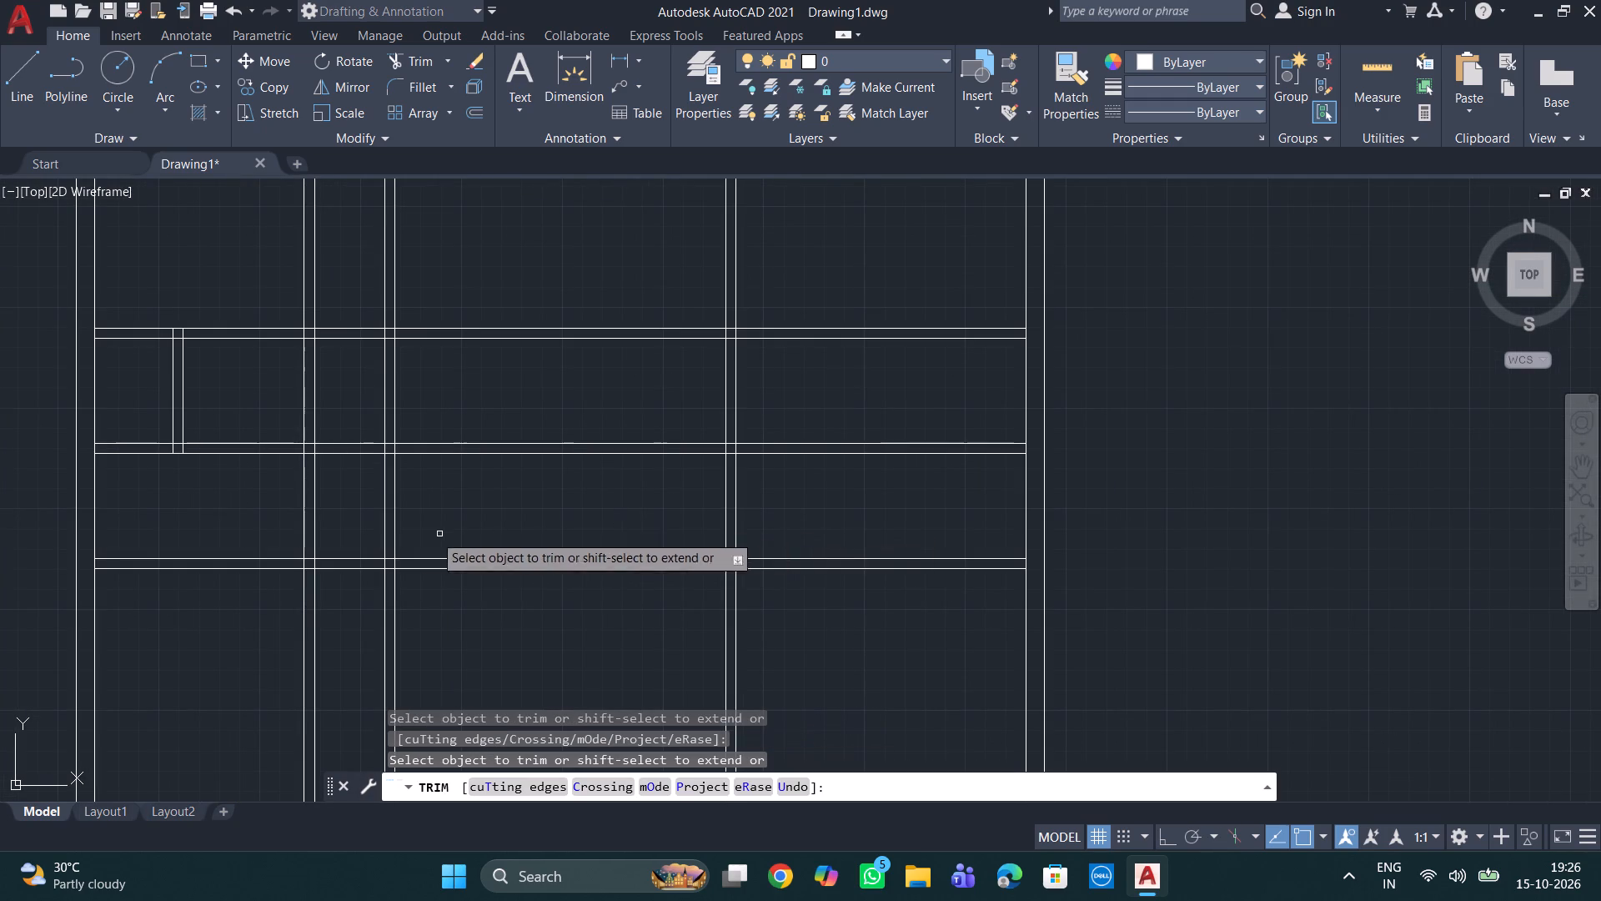
pyautogui.click(357, 506)
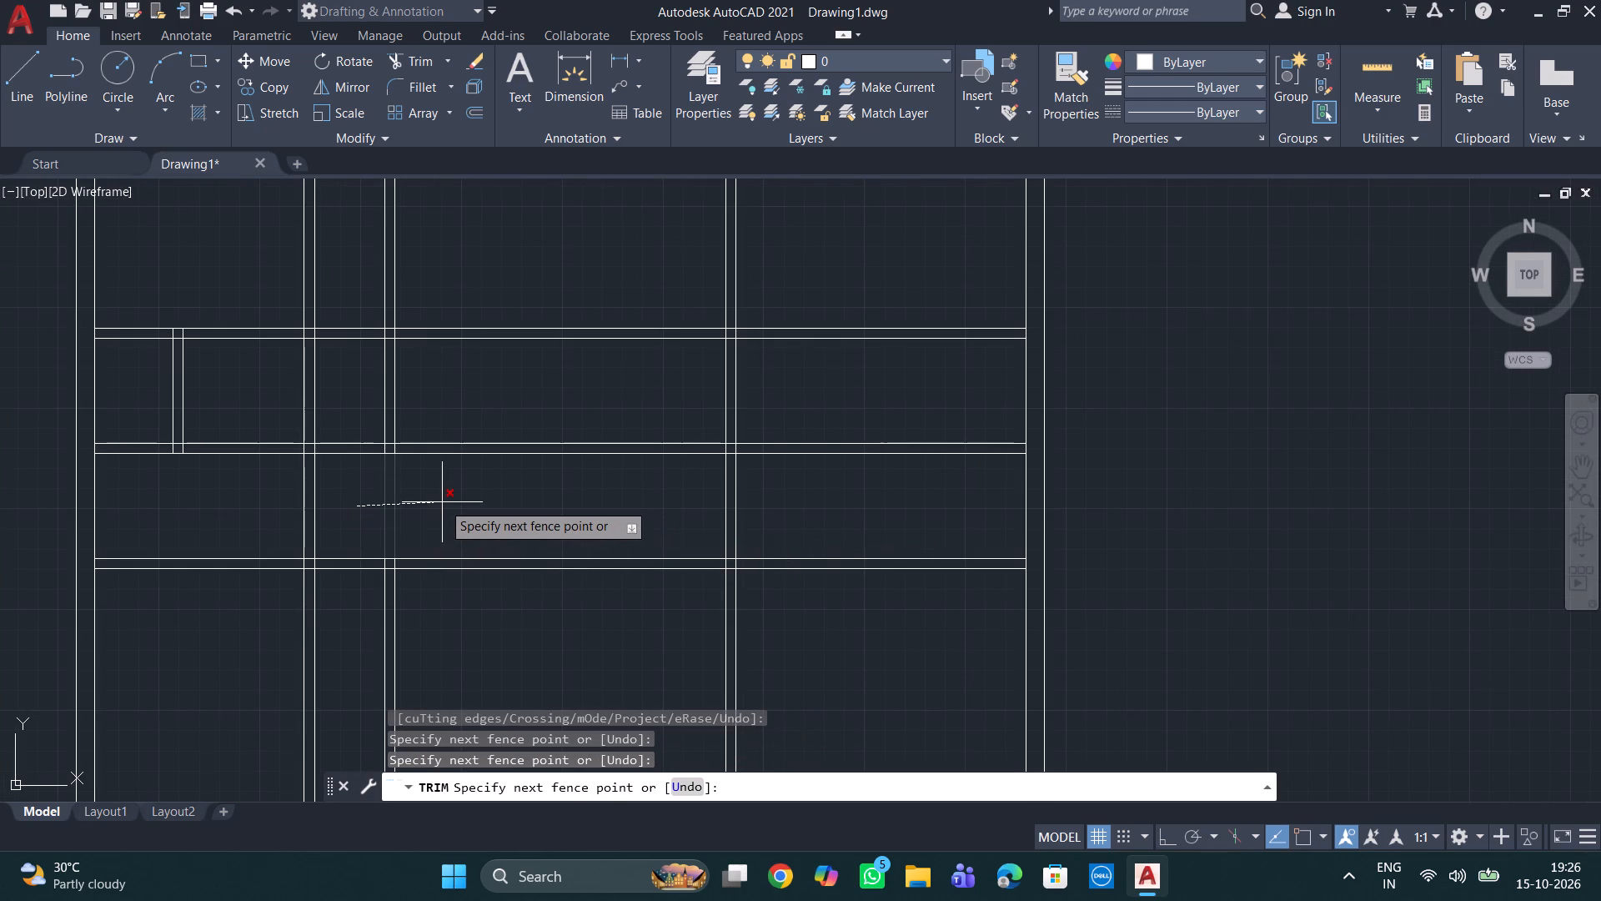
pyautogui.click(442, 502)
# Trim the 8'8" vertical partition below the lowest horizontal partition and above the middle one, up to the top outer wall.
pyautogui.click(331, 632)
pyautogui.click(274, 633)
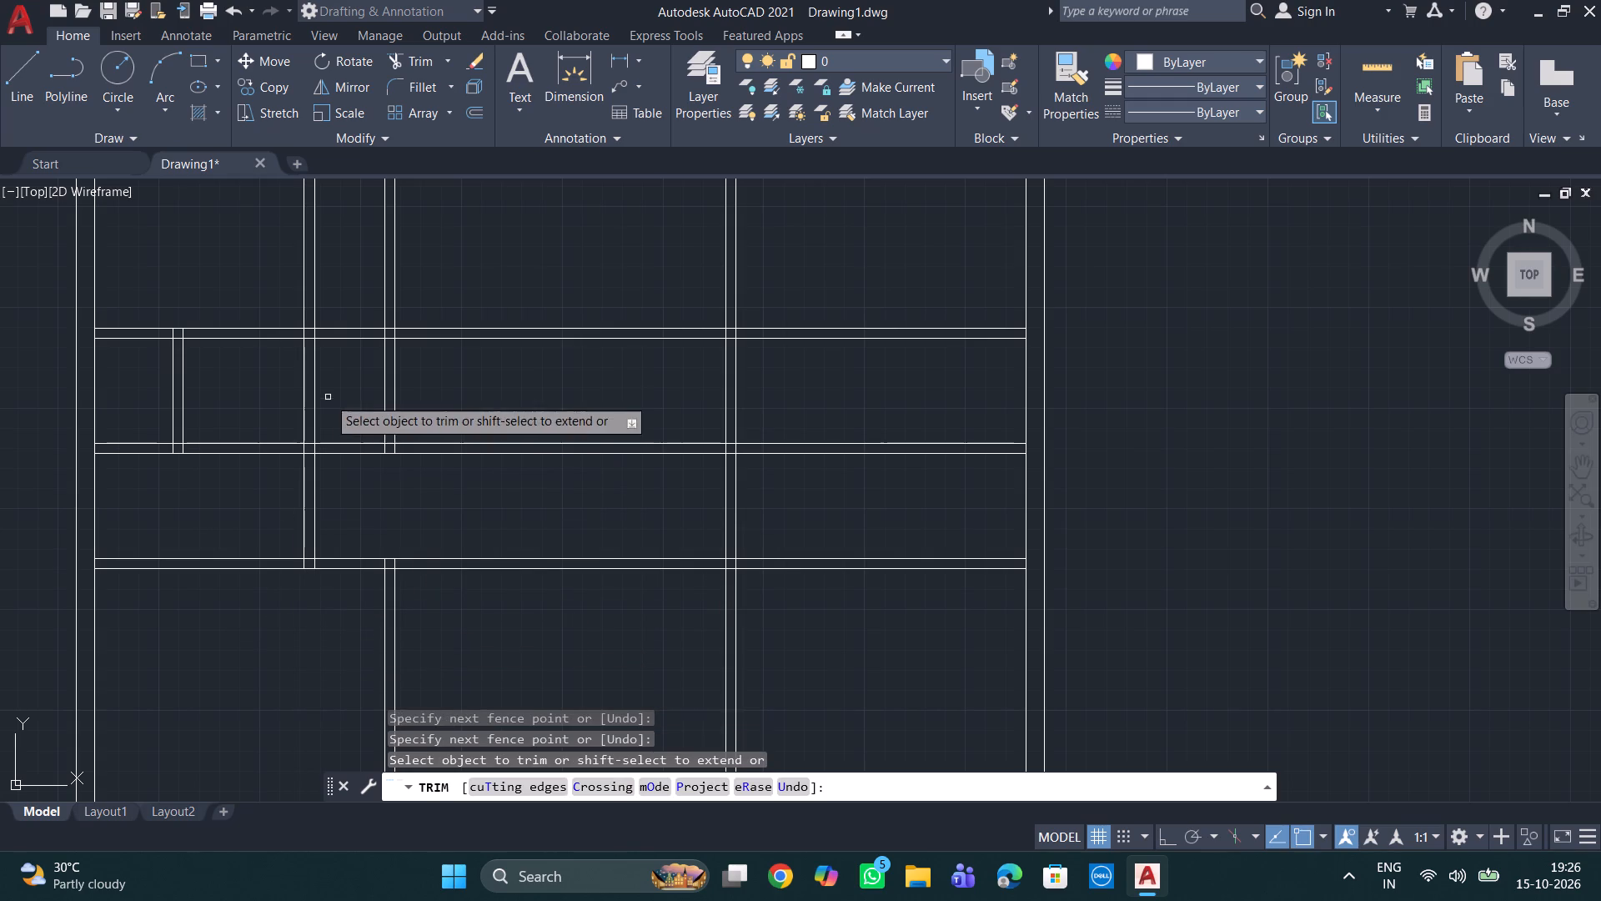
pyautogui.click(329, 396)
pyautogui.click(294, 395)
pyautogui.scroll(-1, 318, 305)
pyautogui.moveTo(324, 289); pyautogui.dragTo(329, 341, button='middle')
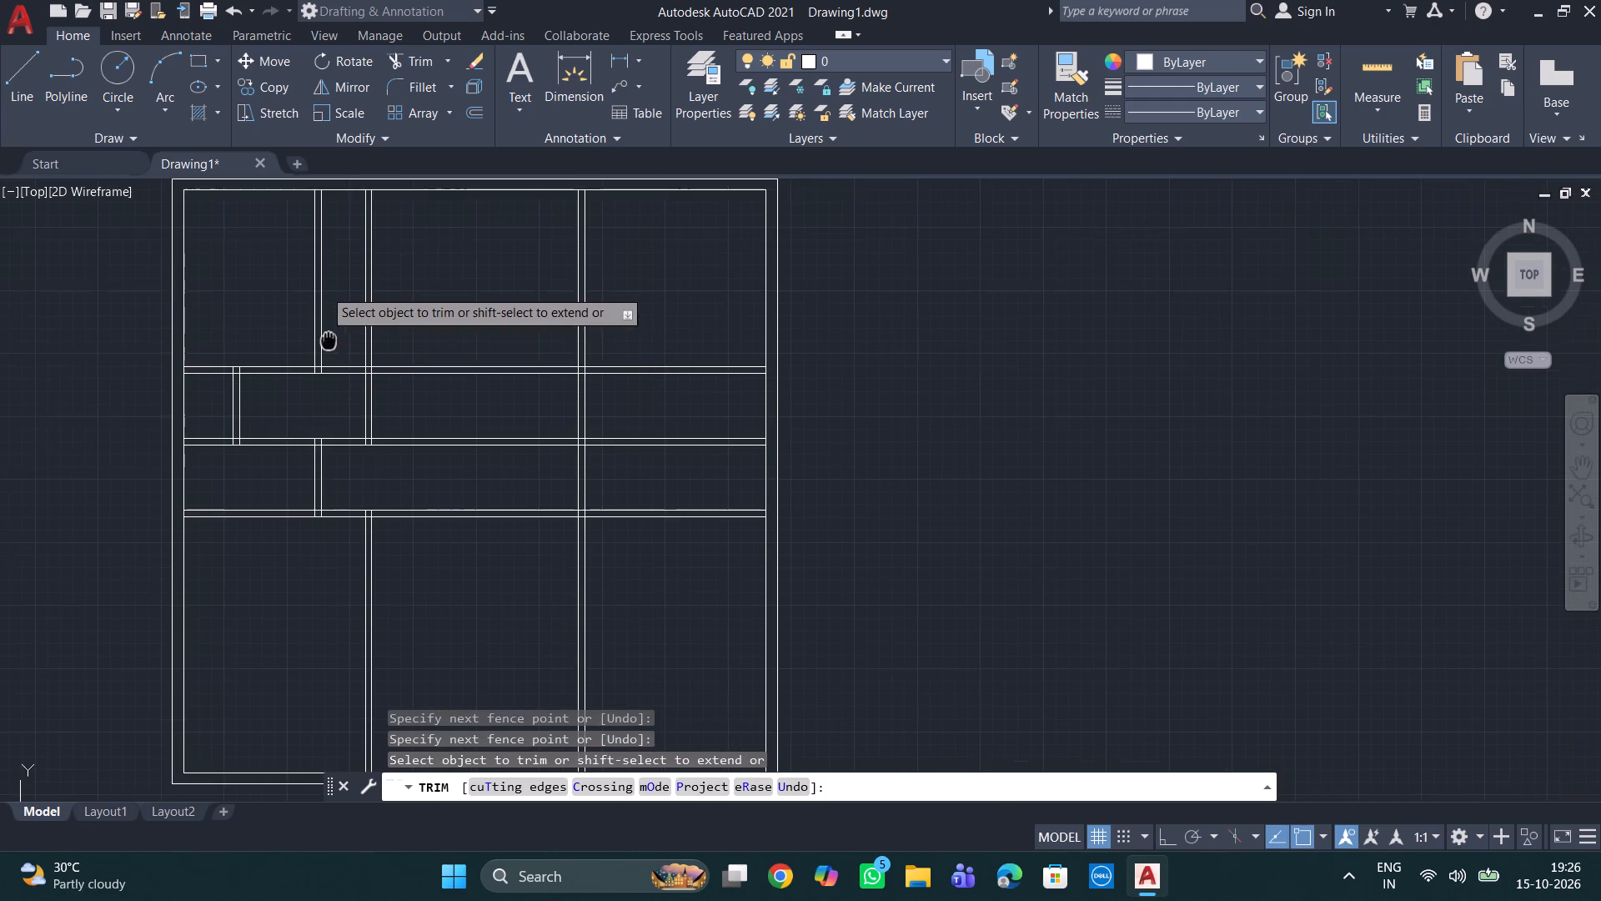
pyautogui.moveTo(329, 341); pyautogui.dragTo(329, 343, button='middle')
pyautogui.click(363, 314)
pyautogui.hotkey('ctrl', 'z')
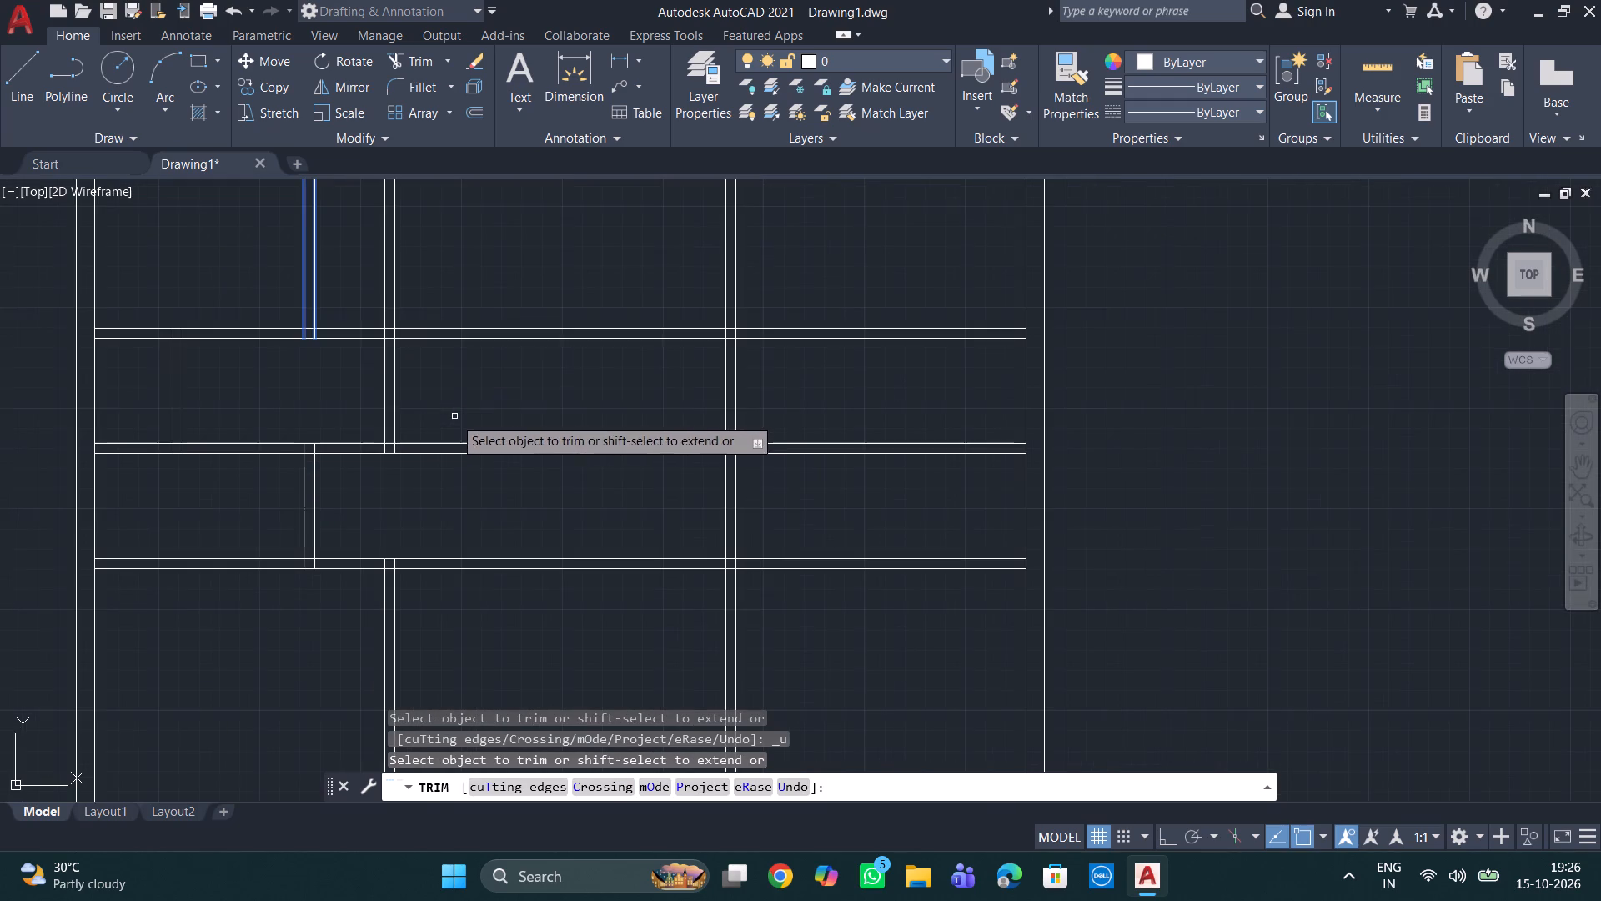
pyautogui.click(346, 289)
pyautogui.click(281, 284)
# Remove the two short leftover line pieces of the 8'8" partition inside the upper horizontal partition.
pyautogui.scroll(-2, 523, 329)
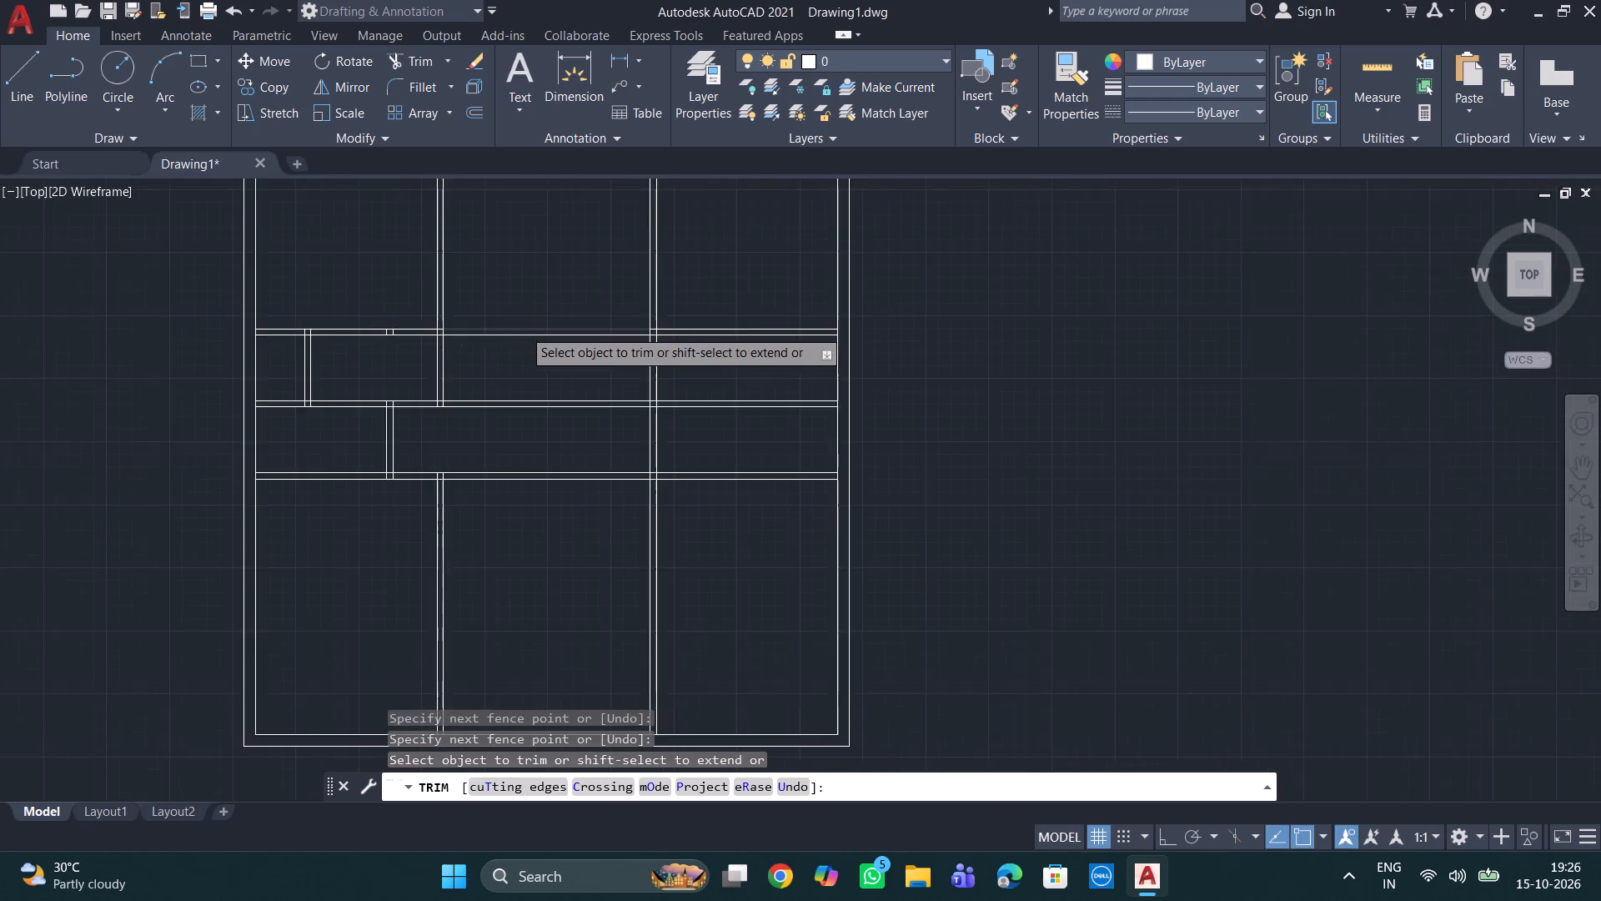
pyautogui.moveTo(513, 278); pyautogui.dragTo(575, 365, button='middle')
pyautogui.scroll(3, 590, 365)
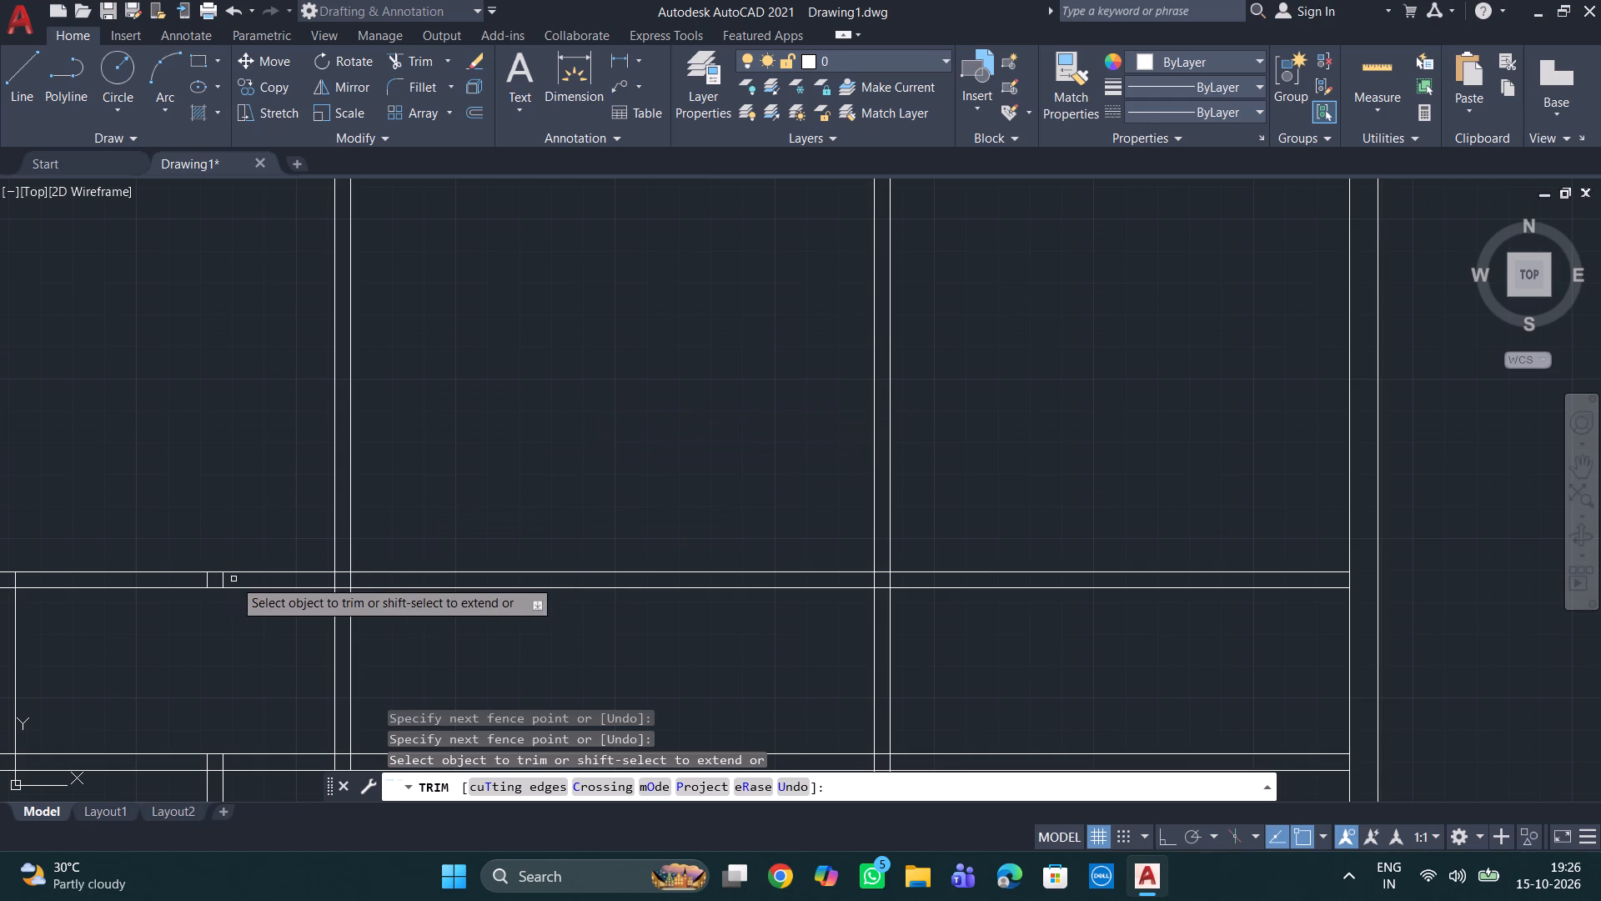
pyautogui.click(222, 578)
pyautogui.click(209, 577)
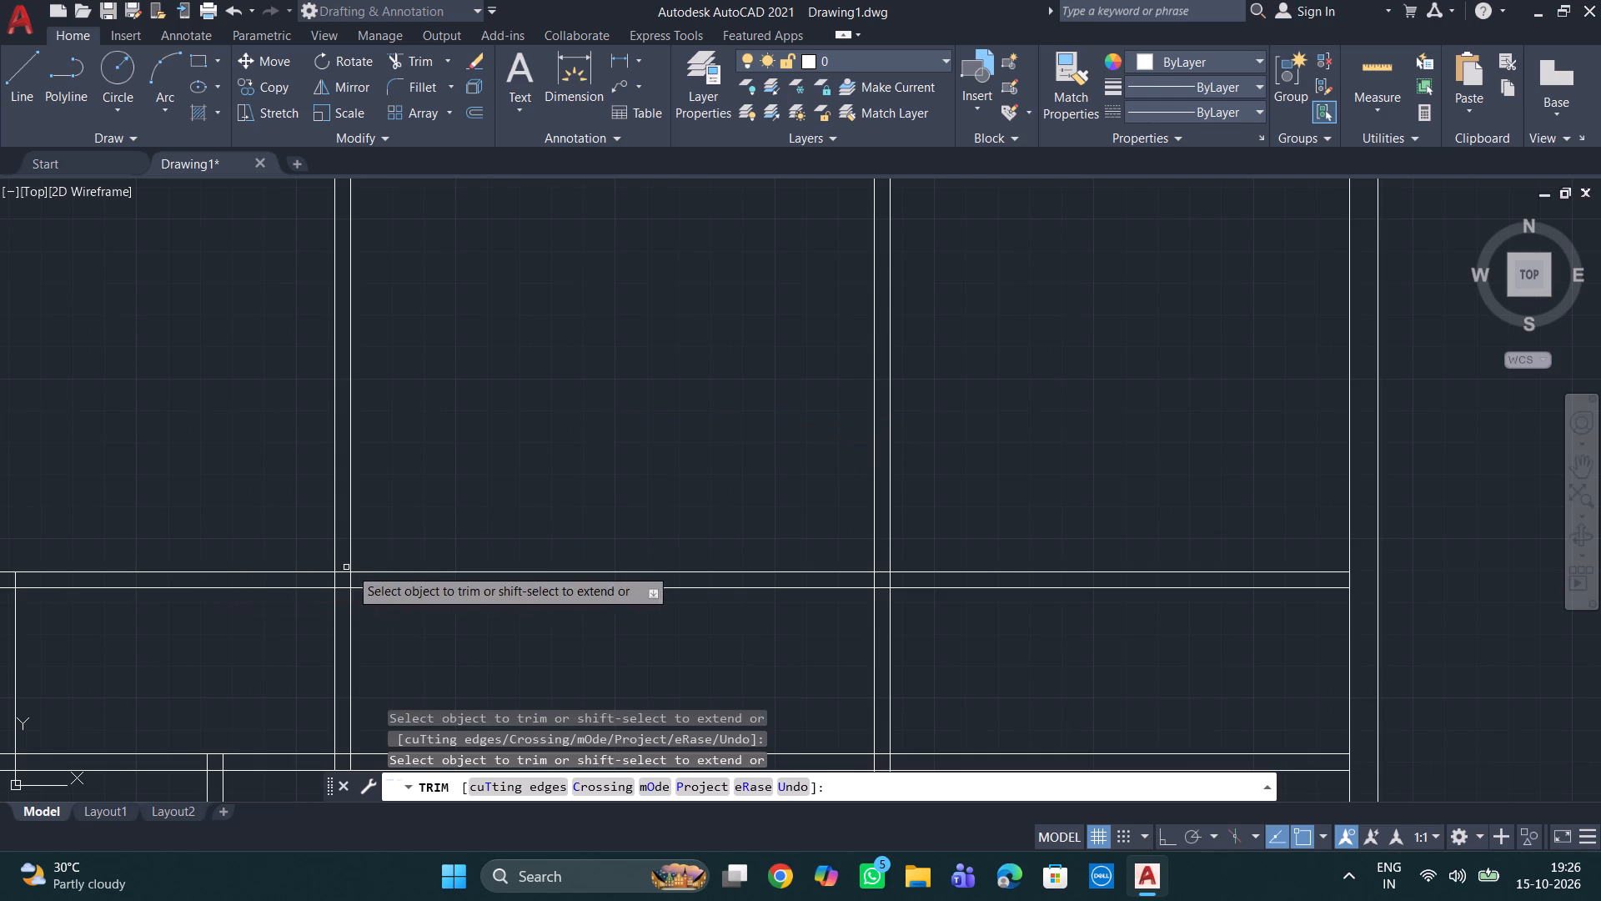
# Trim the upper horizontal partition's two lines in the middle and right bays, keeping it only in the left bay.
pyautogui.scroll(-2, 461, 461)
pyautogui.moveTo(496, 427); pyautogui.dragTo(455, 360, button='middle')
pyautogui.moveTo(383, 532); pyautogui.dragTo(480, 517, button='middle')
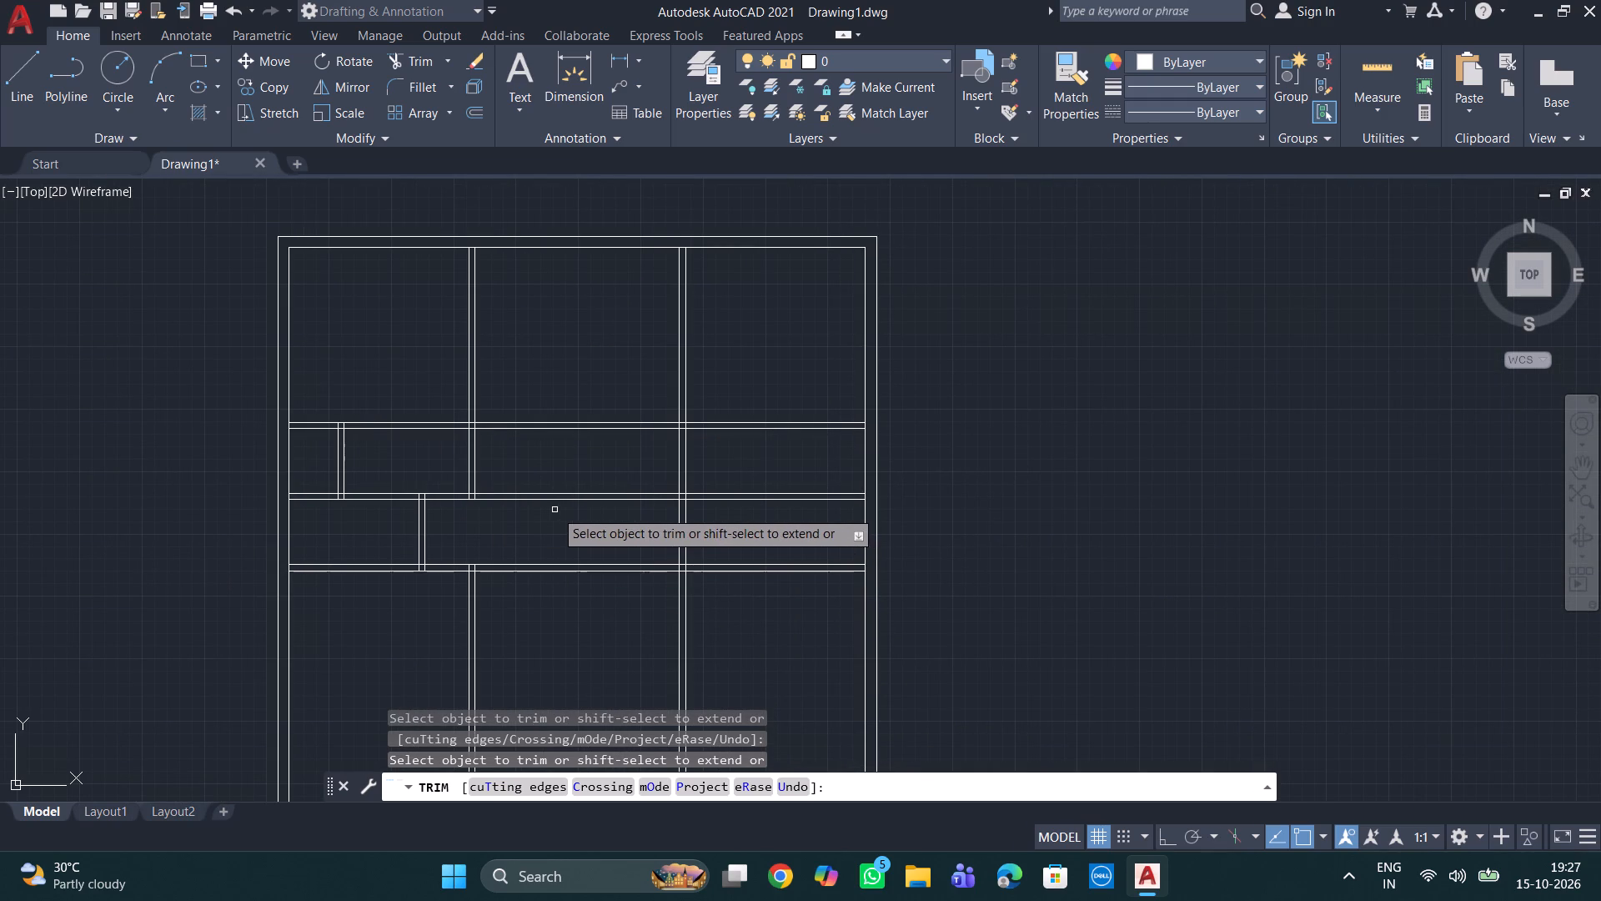
pyautogui.click(598, 447)
pyautogui.click(593, 383)
pyautogui.click(749, 451)
pyautogui.click(779, 360)
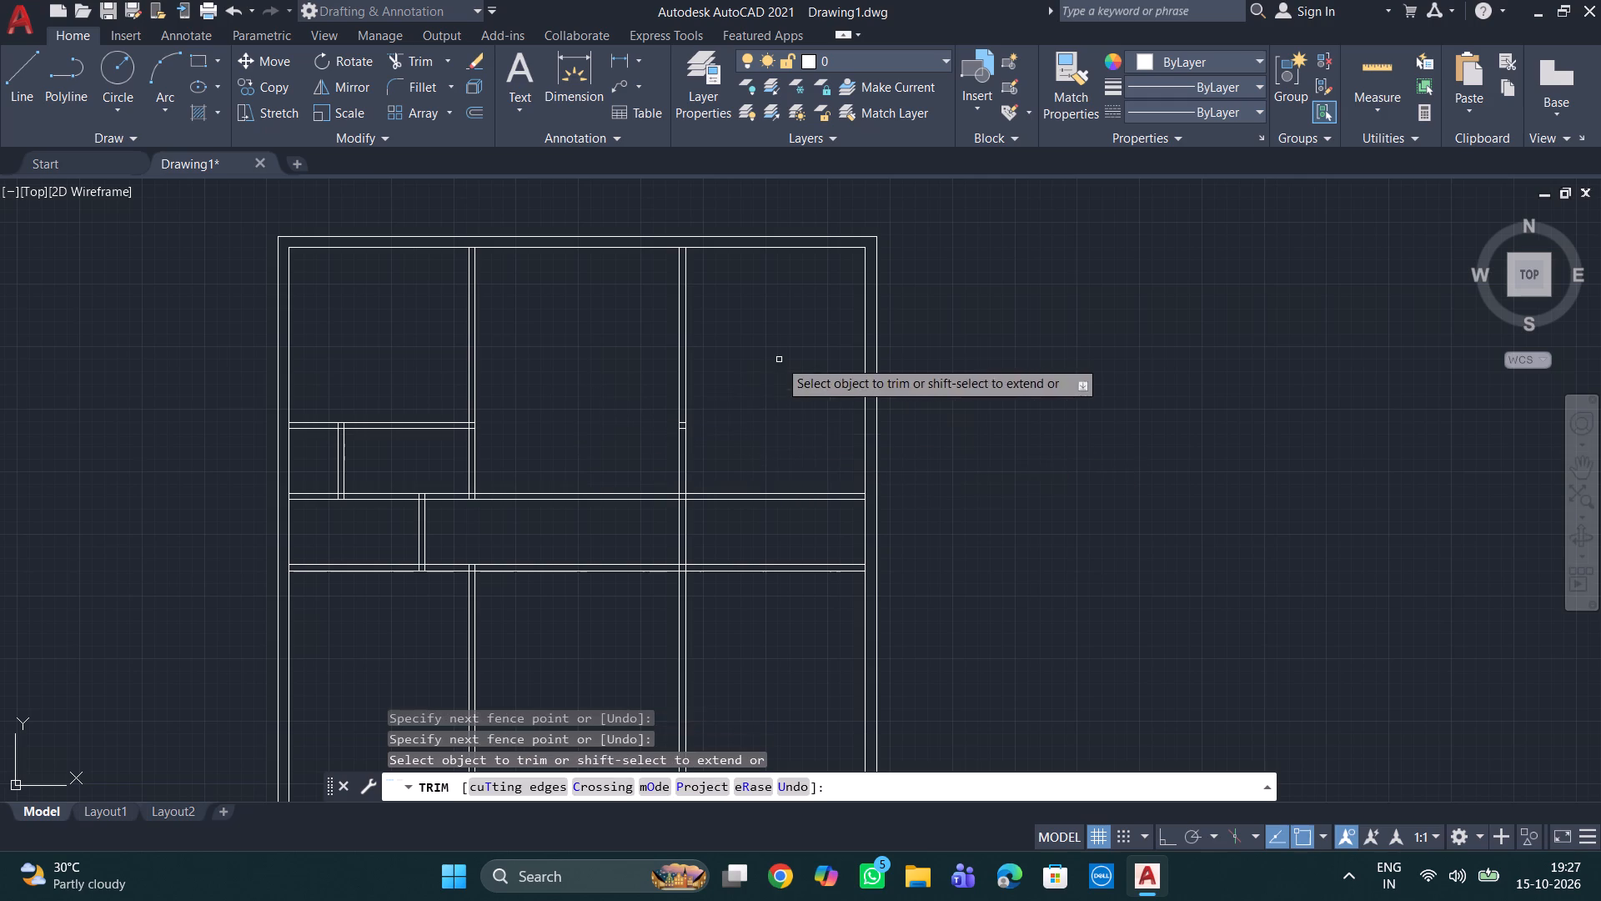
# Check the clear room dimensions in the plan with Quick Measure, including the lower-right room's width and depth.
pyautogui.scroll(-1, 677, 426)
pyautogui.moveTo(639, 401); pyautogui.dragTo(620, 361, button='middle')
pyautogui.scroll(2, 572, 400)
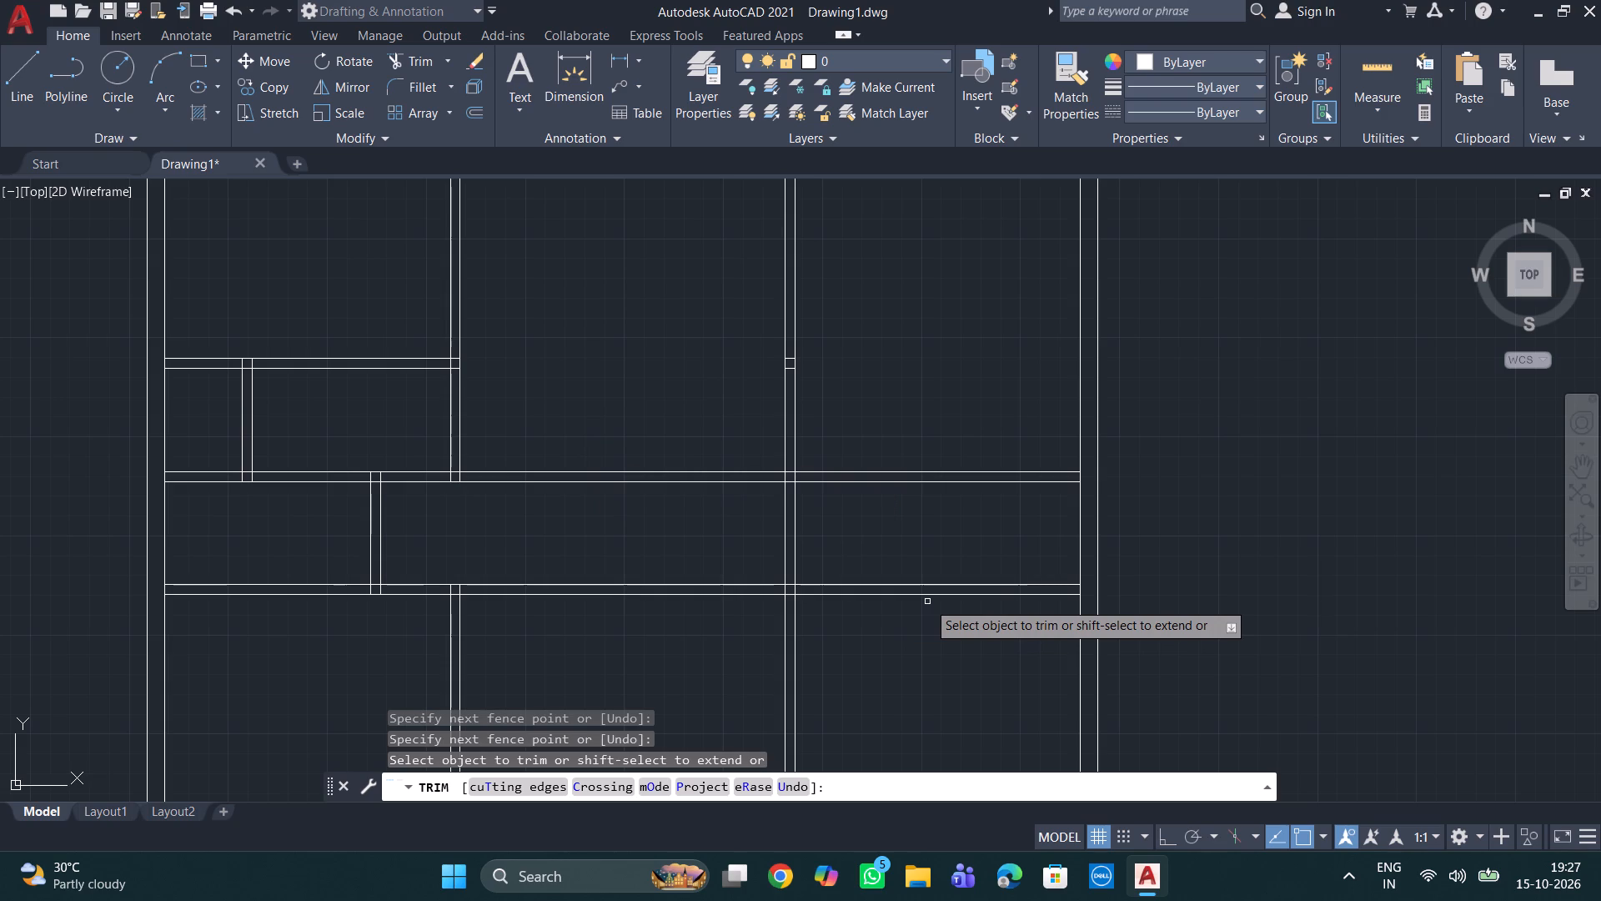
pyautogui.scroll(-2, 685, 591)
pyautogui.moveTo(678, 642); pyautogui.dragTo(717, 508, button='middle')
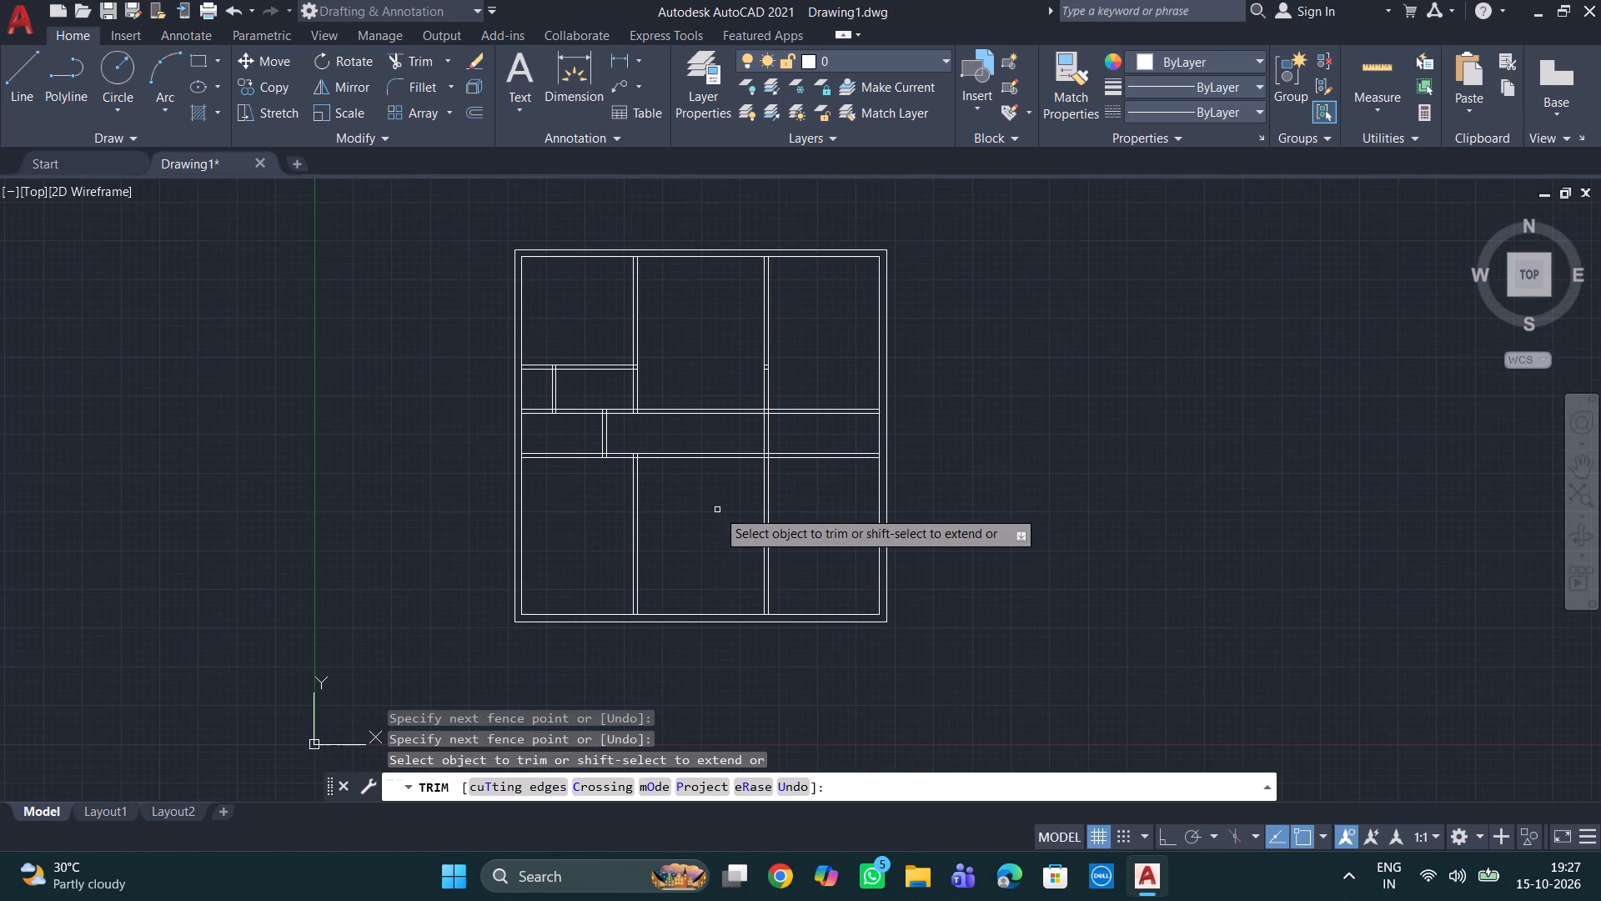
pyautogui.click(1353, 61)
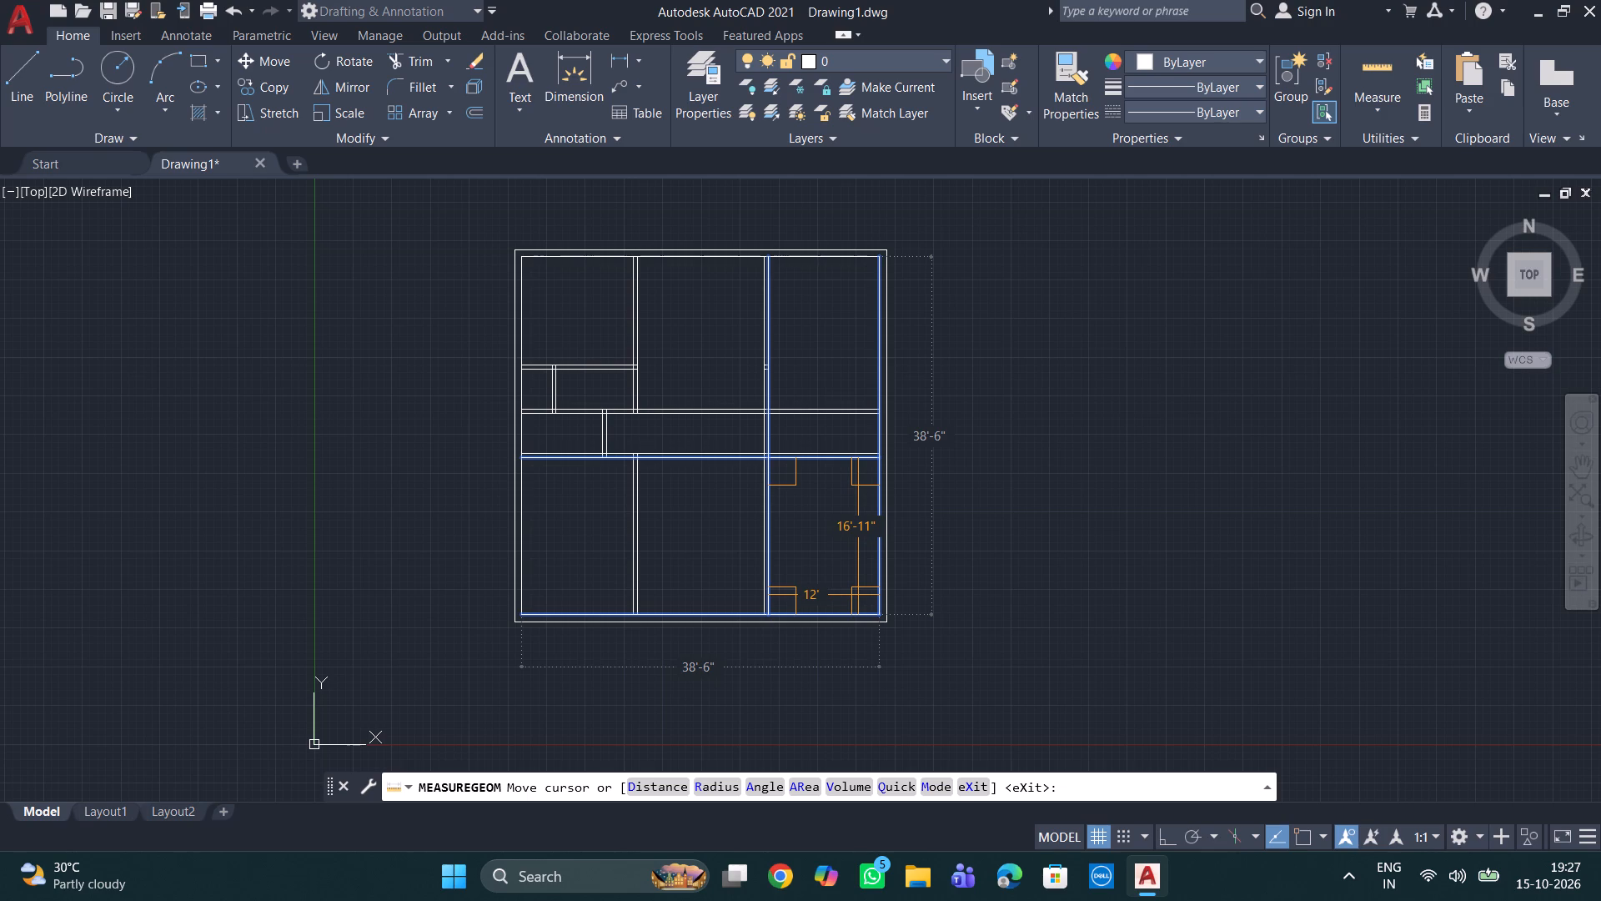
pyautogui.press('Escape')
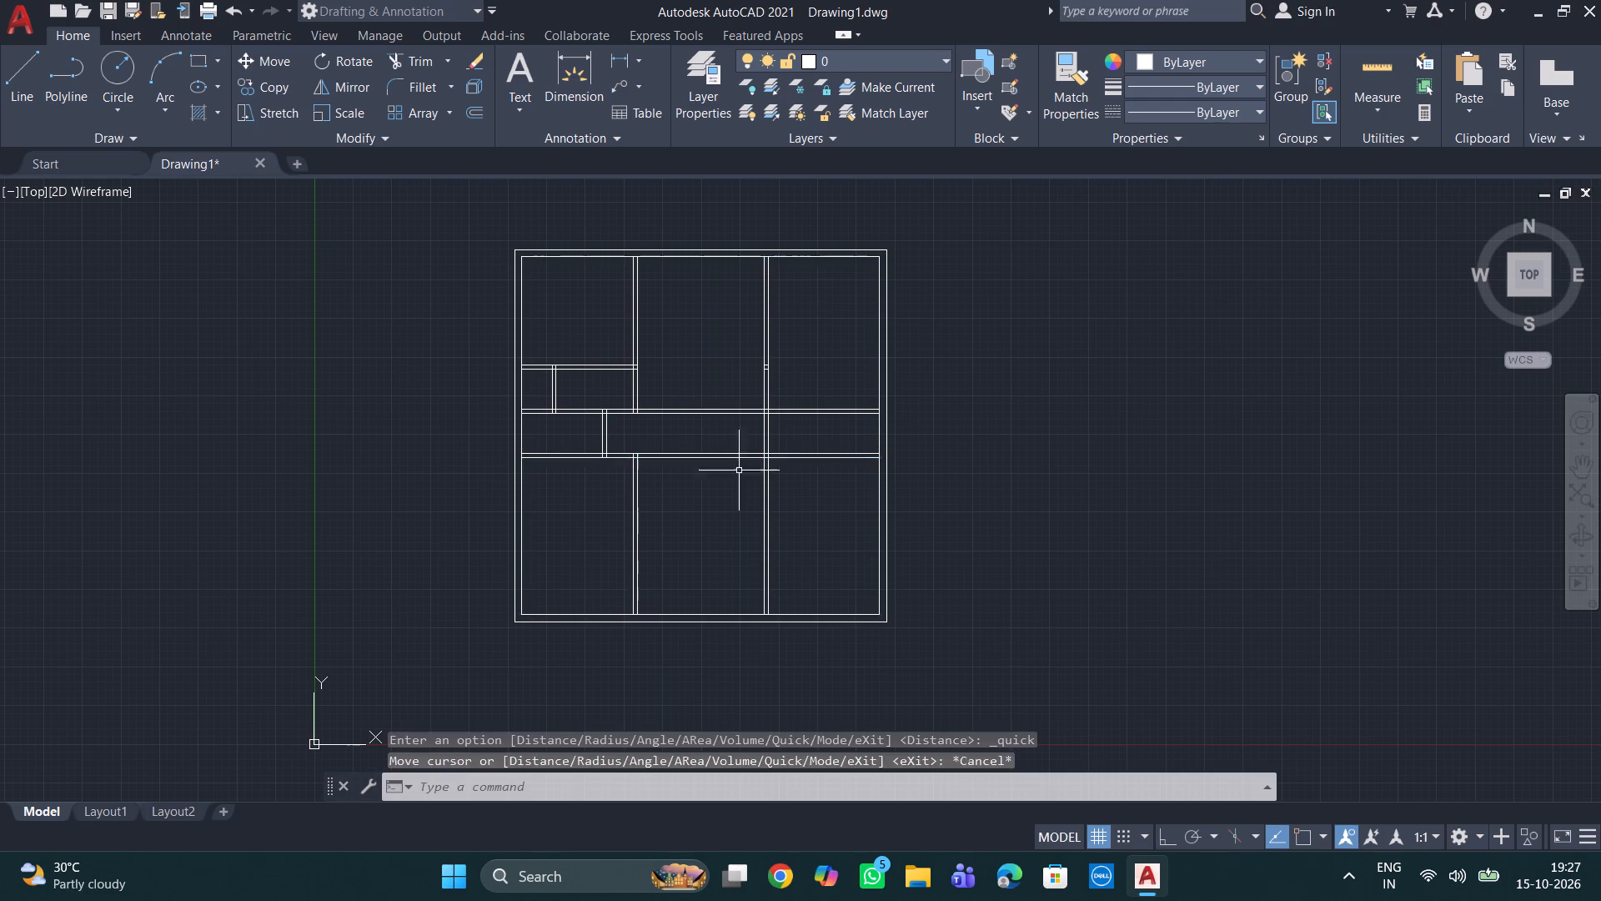
pyautogui.press('Escape')
# Examine the partition layout around the passage between the middle and lowest horizontal partitions.
pyautogui.scroll(3, 680, 485)
pyautogui.moveTo(681, 486); pyautogui.dragTo(814, 515, button='middle')
pyautogui.scroll(-2, 821, 520)
pyautogui.scroll(2, 826, 516)
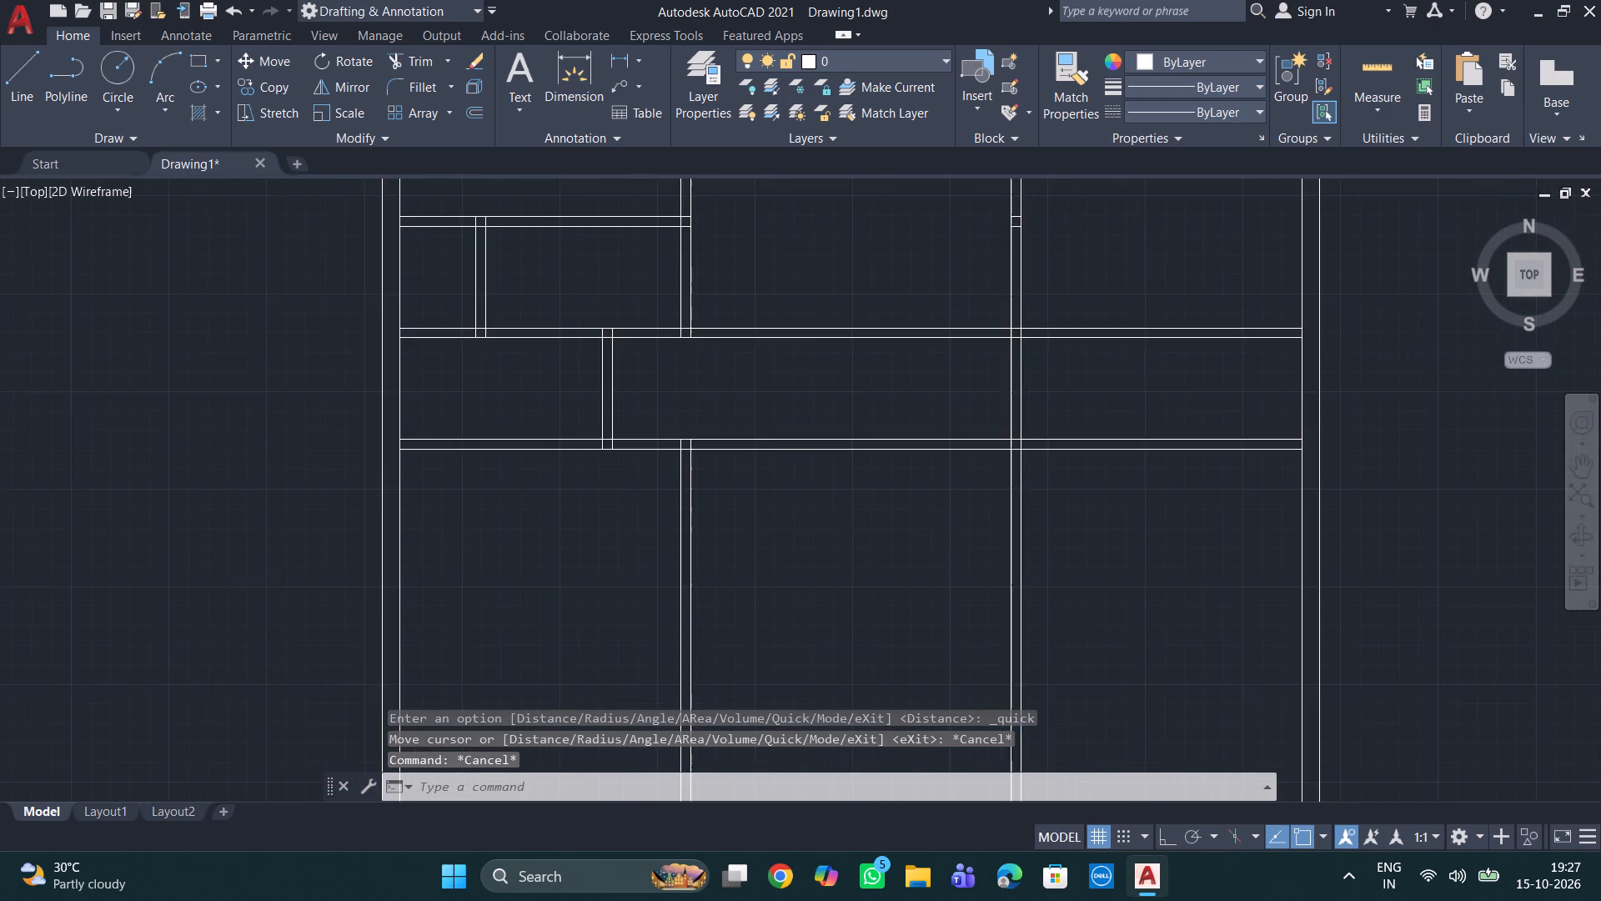
pyautogui.scroll(-1, 831, 391)
pyautogui.moveTo(861, 360); pyautogui.dragTo(680, 454, button='middle')
pyautogui.scroll(-1, 681, 454)
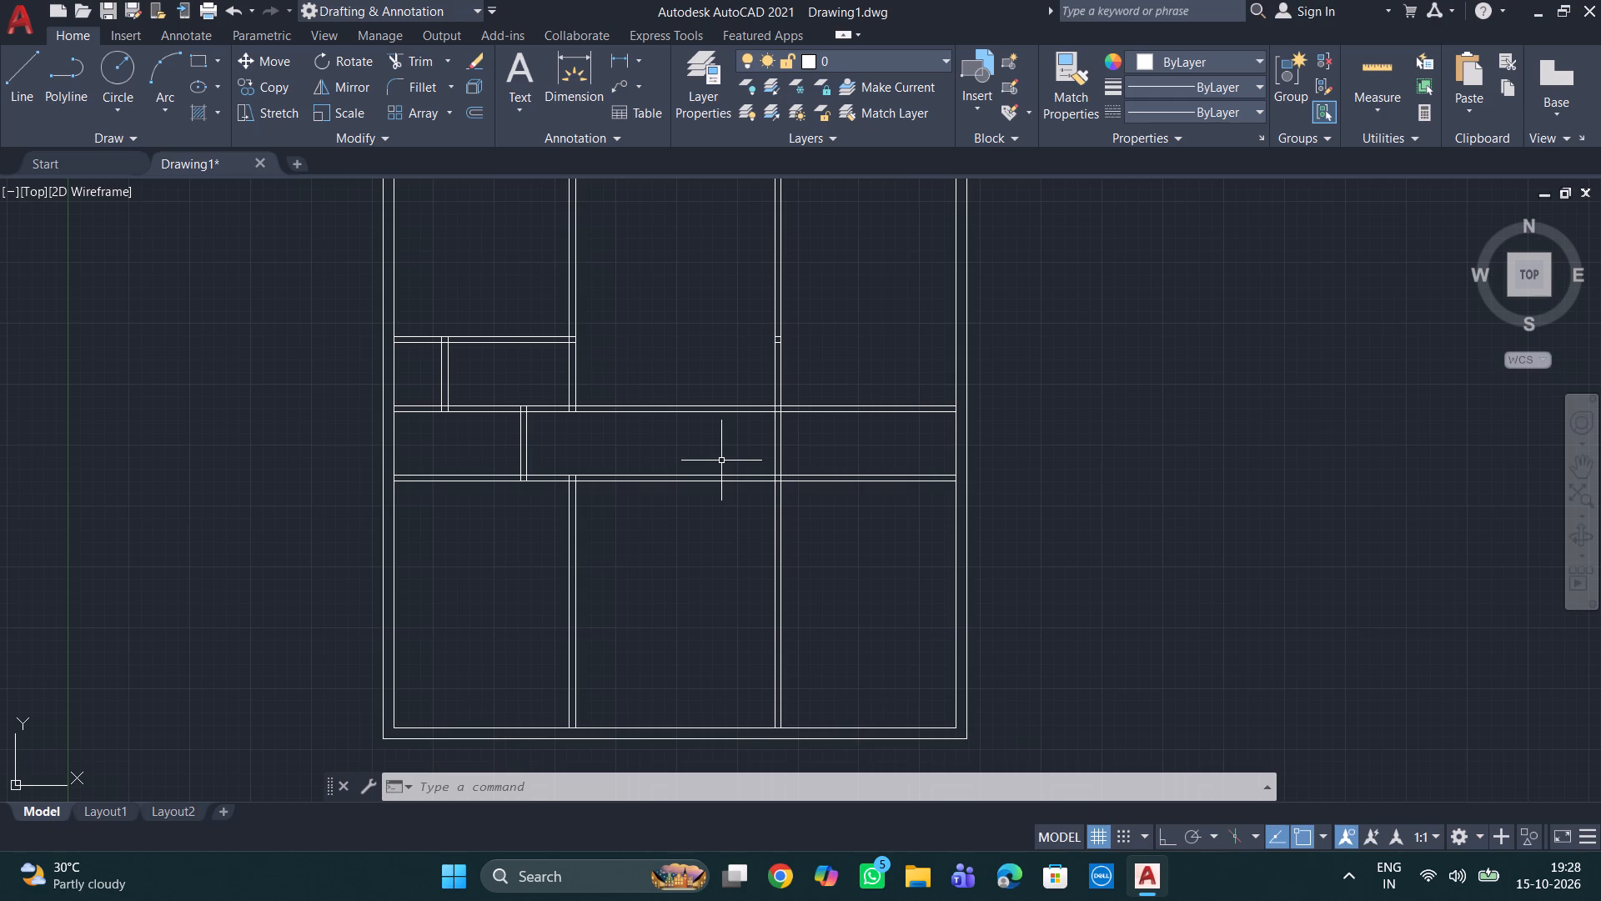
pyautogui.moveTo(703, 440); pyautogui.dragTo(725, 440, button='middle')
pyautogui.scroll(-1, 725, 440)
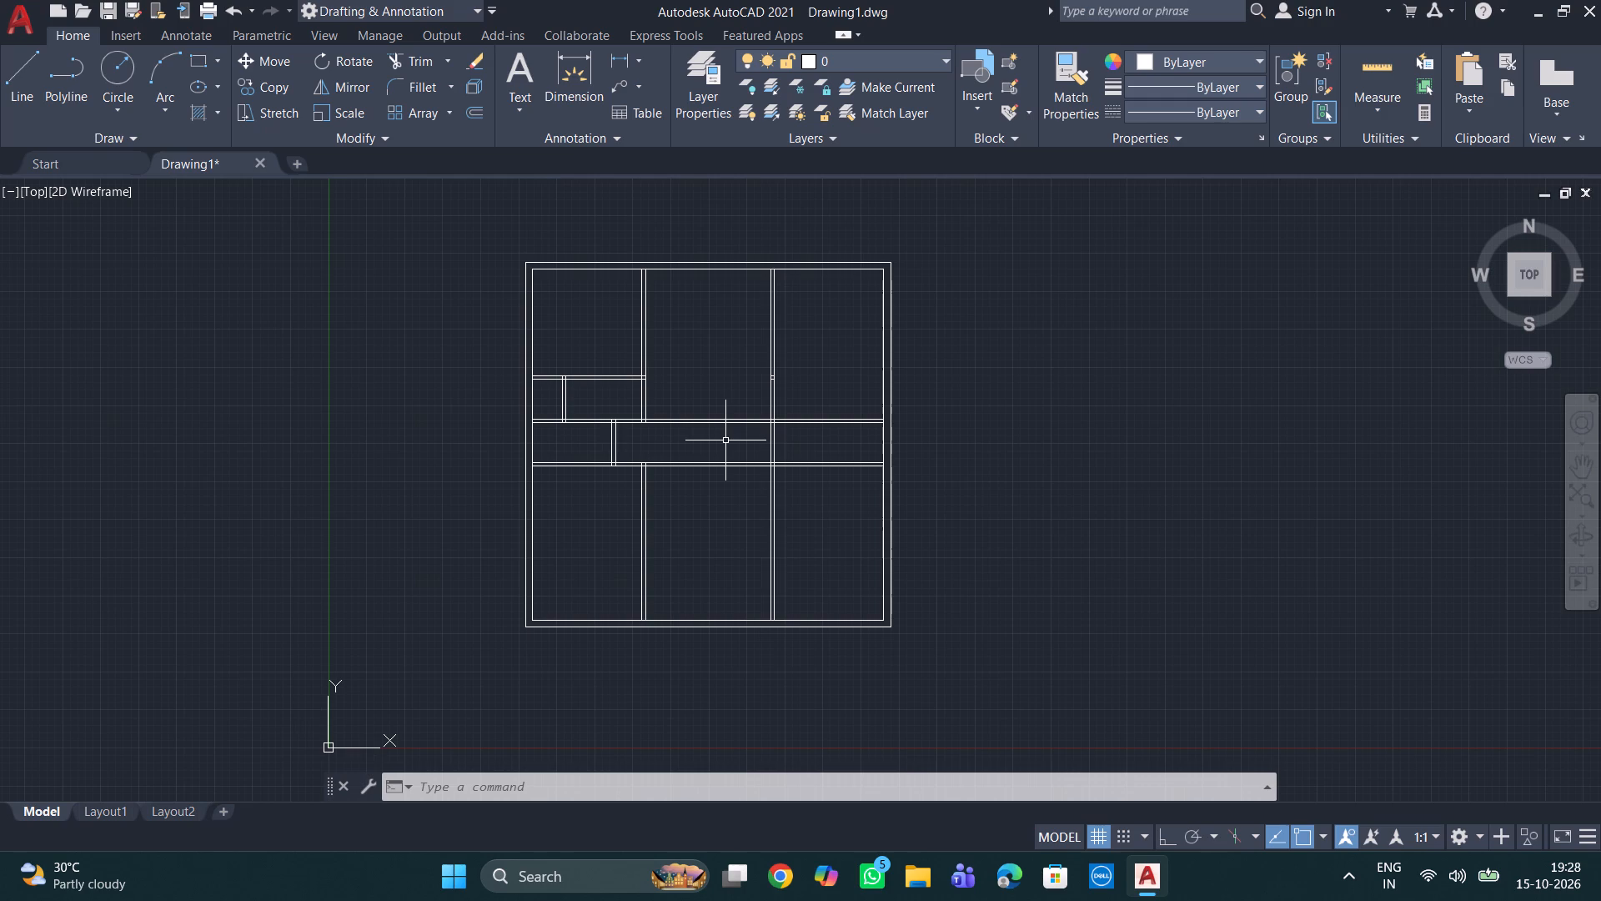
# Trim the lowest horizontal partition's two lines in the middle bay, between the two long vertical partitions.
pyautogui.scroll(1, 725, 440)
pyautogui.write('tr')
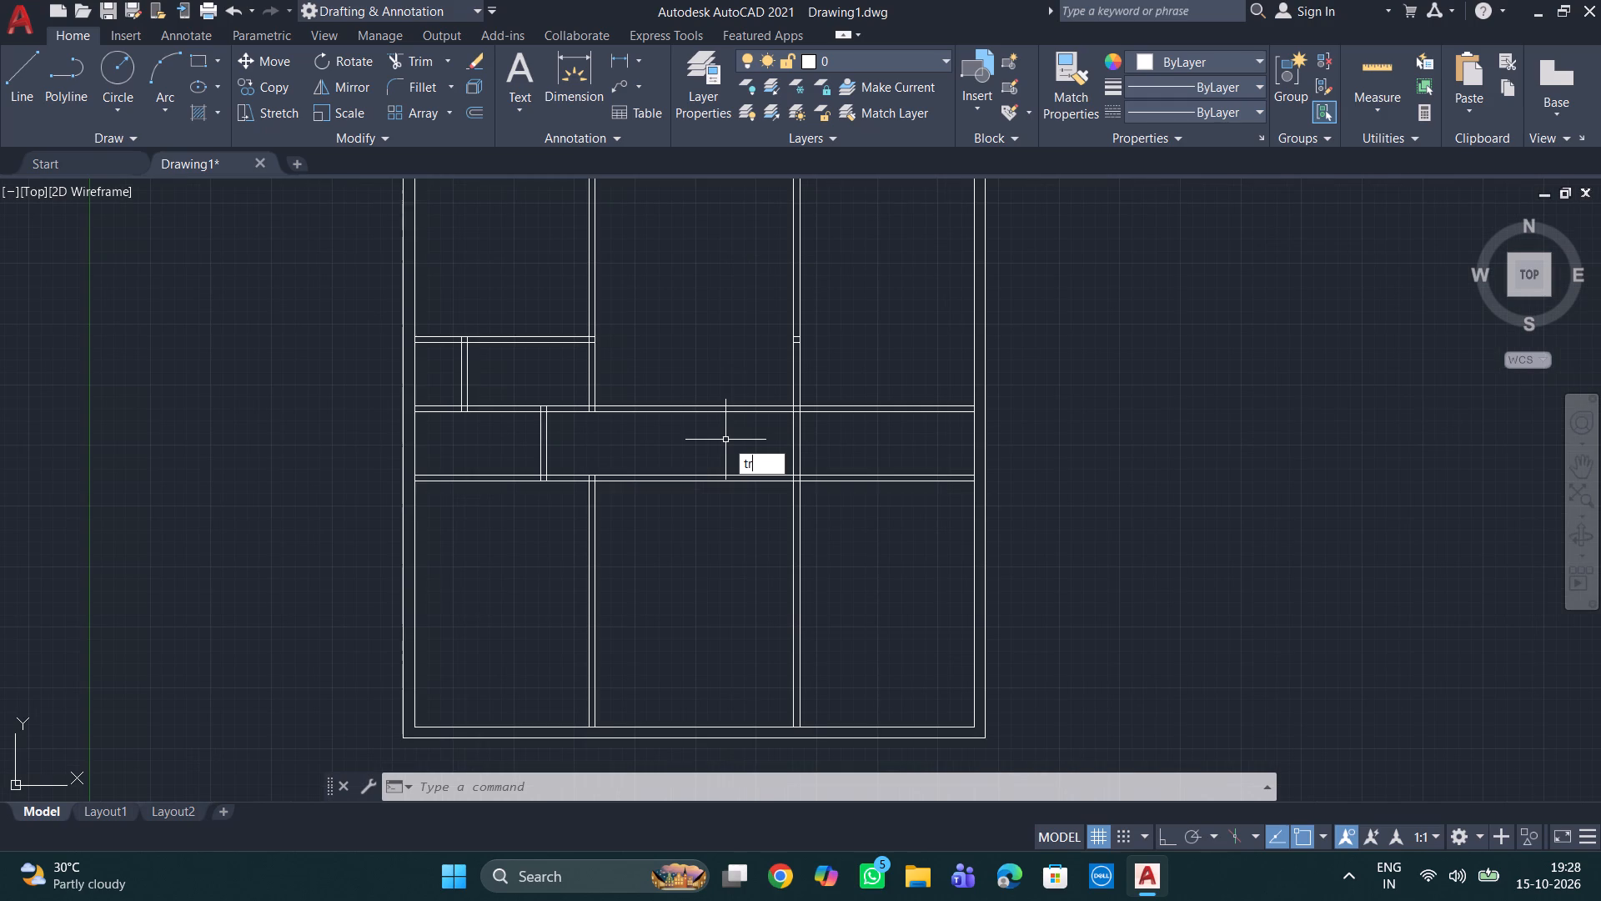
pyautogui.press('Return')
pyautogui.press('Return')
pyautogui.click(725, 440)
pyautogui.click(733, 527)
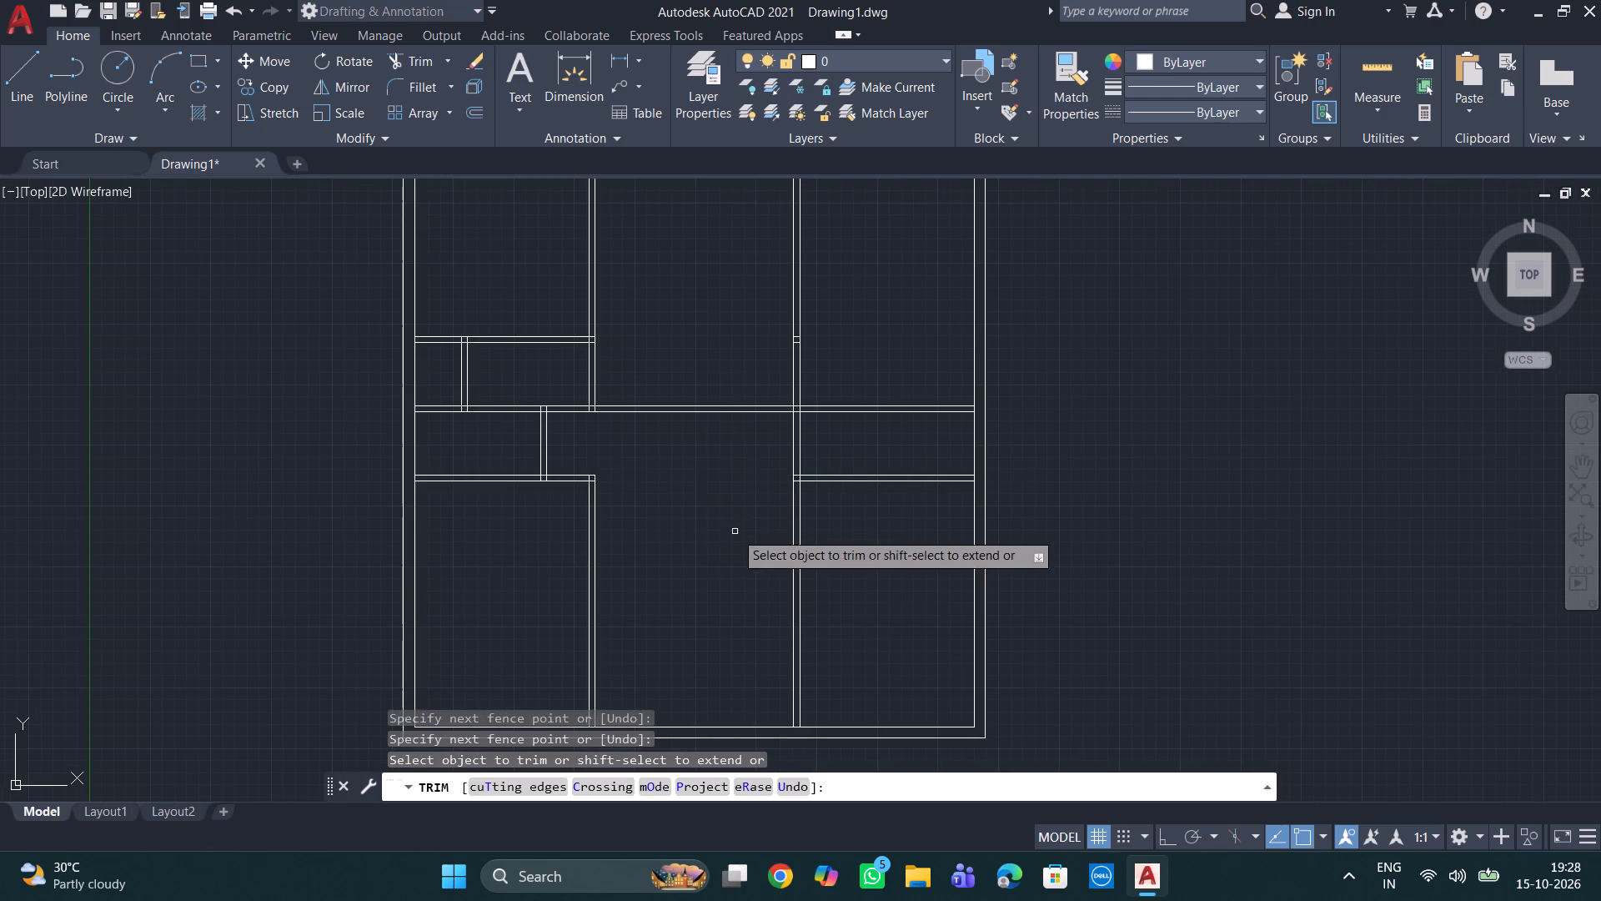
pyautogui.scroll(-1, 680, 459)
pyautogui.moveTo(680, 458); pyautogui.dragTo(686, 411, button='middle')
pyautogui.scroll(1, 691, 428)
pyautogui.press('Escape')
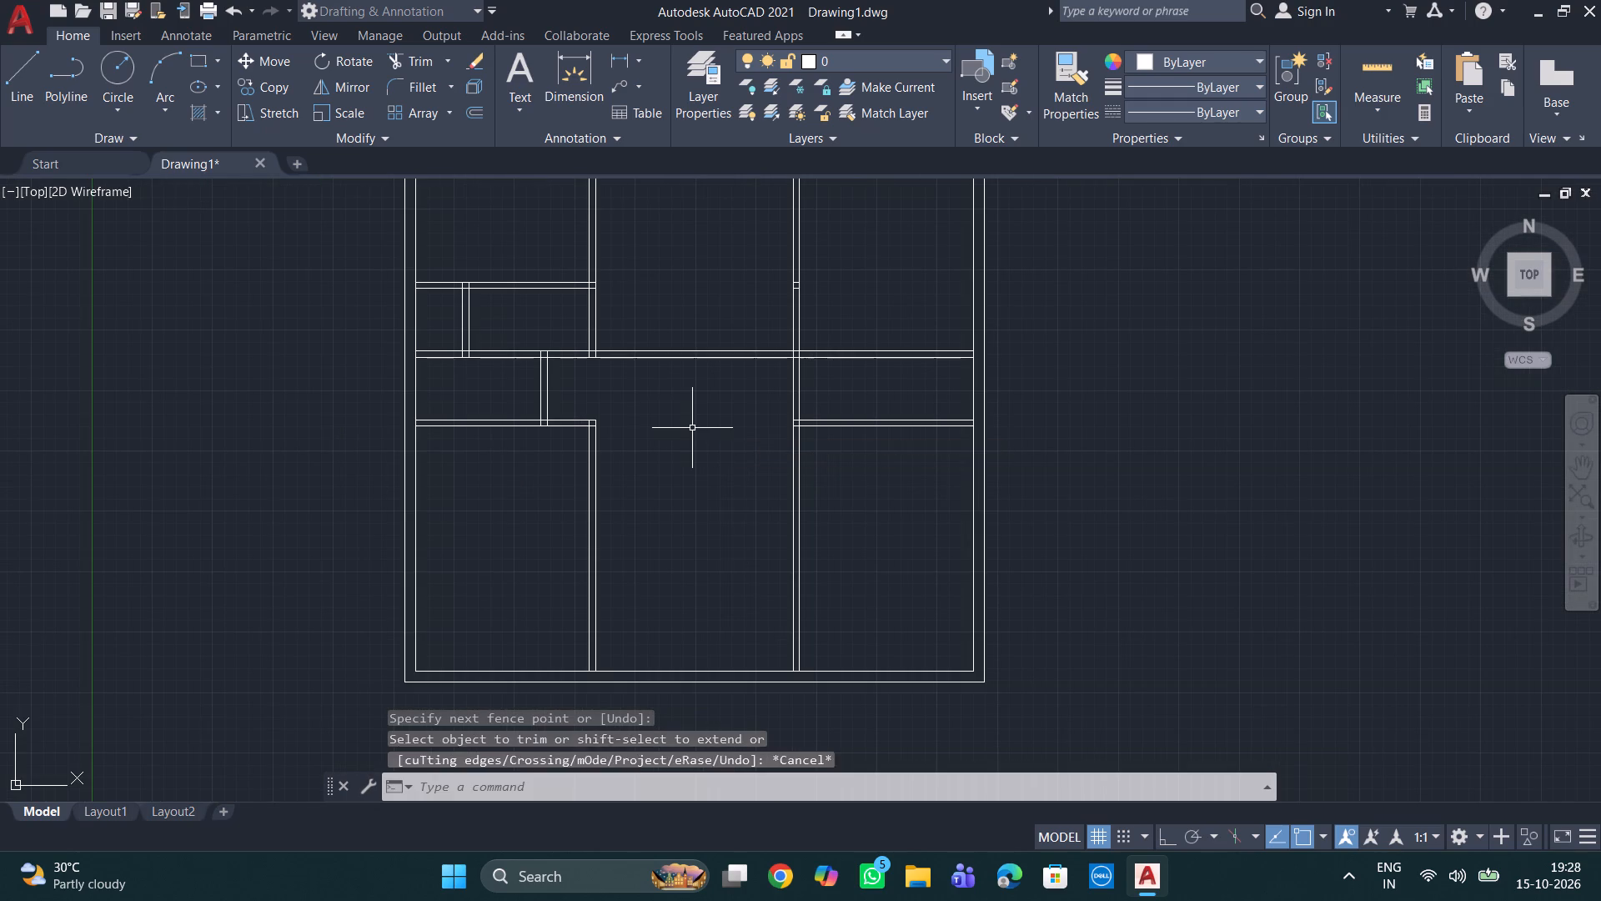
pyautogui.press('Escape')
pyautogui.press('Escape')
pyautogui.press('Escape')
pyautogui.press('Escape')
# Offset the bottom line of the middle horizontal partition 9'8" downward to place a new horizontal line across the lower rooms.
pyautogui.press('o')
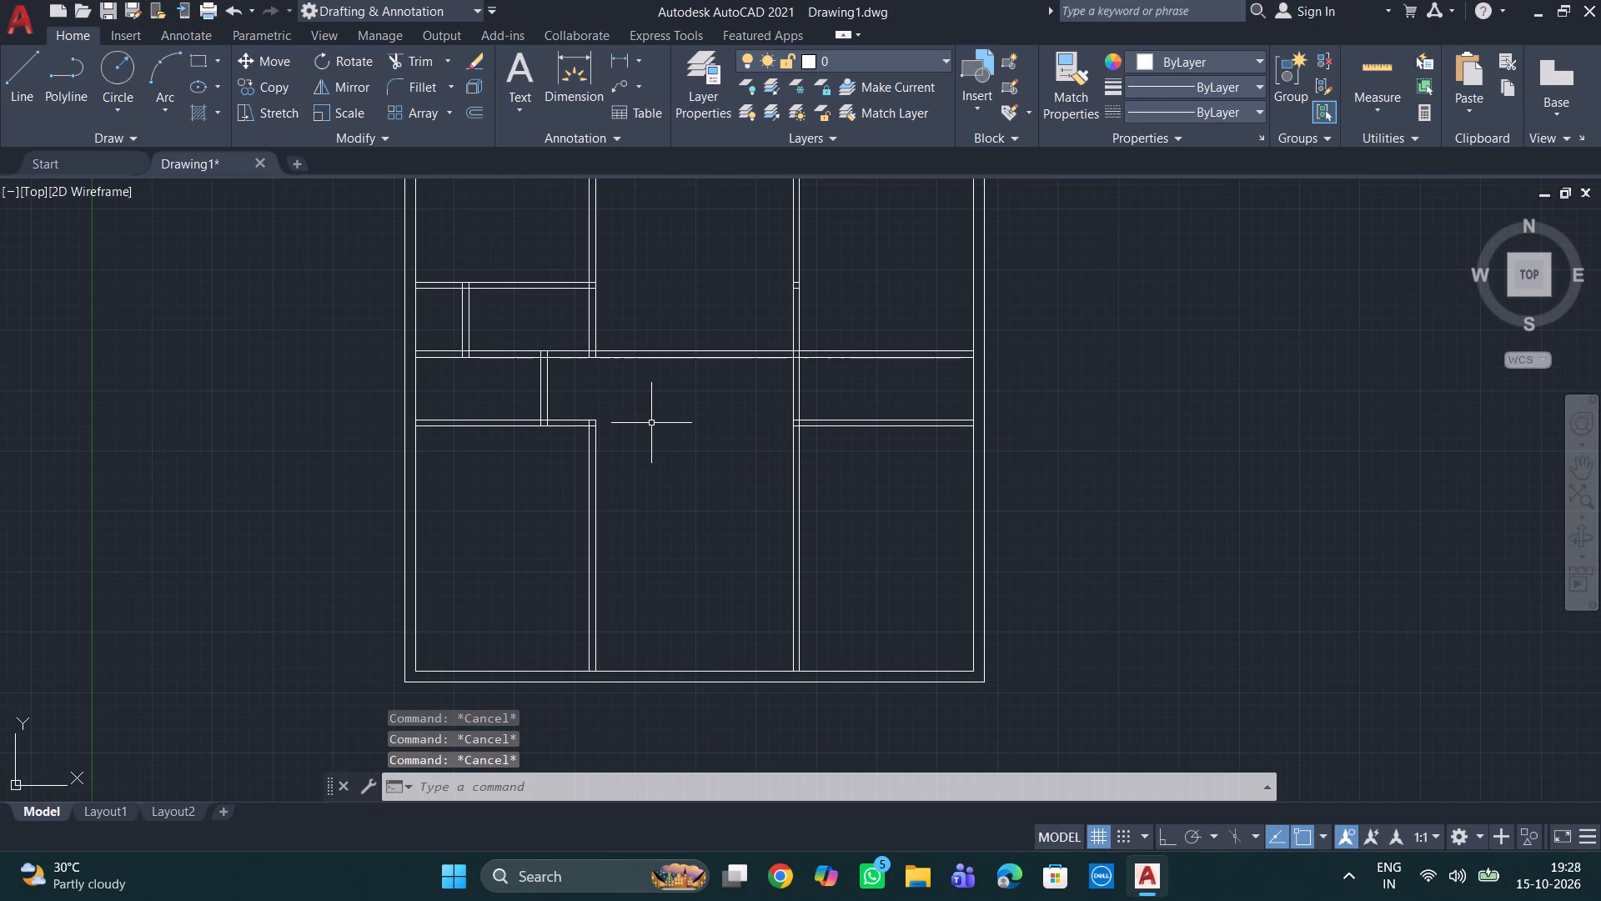
pyautogui.press('Return')
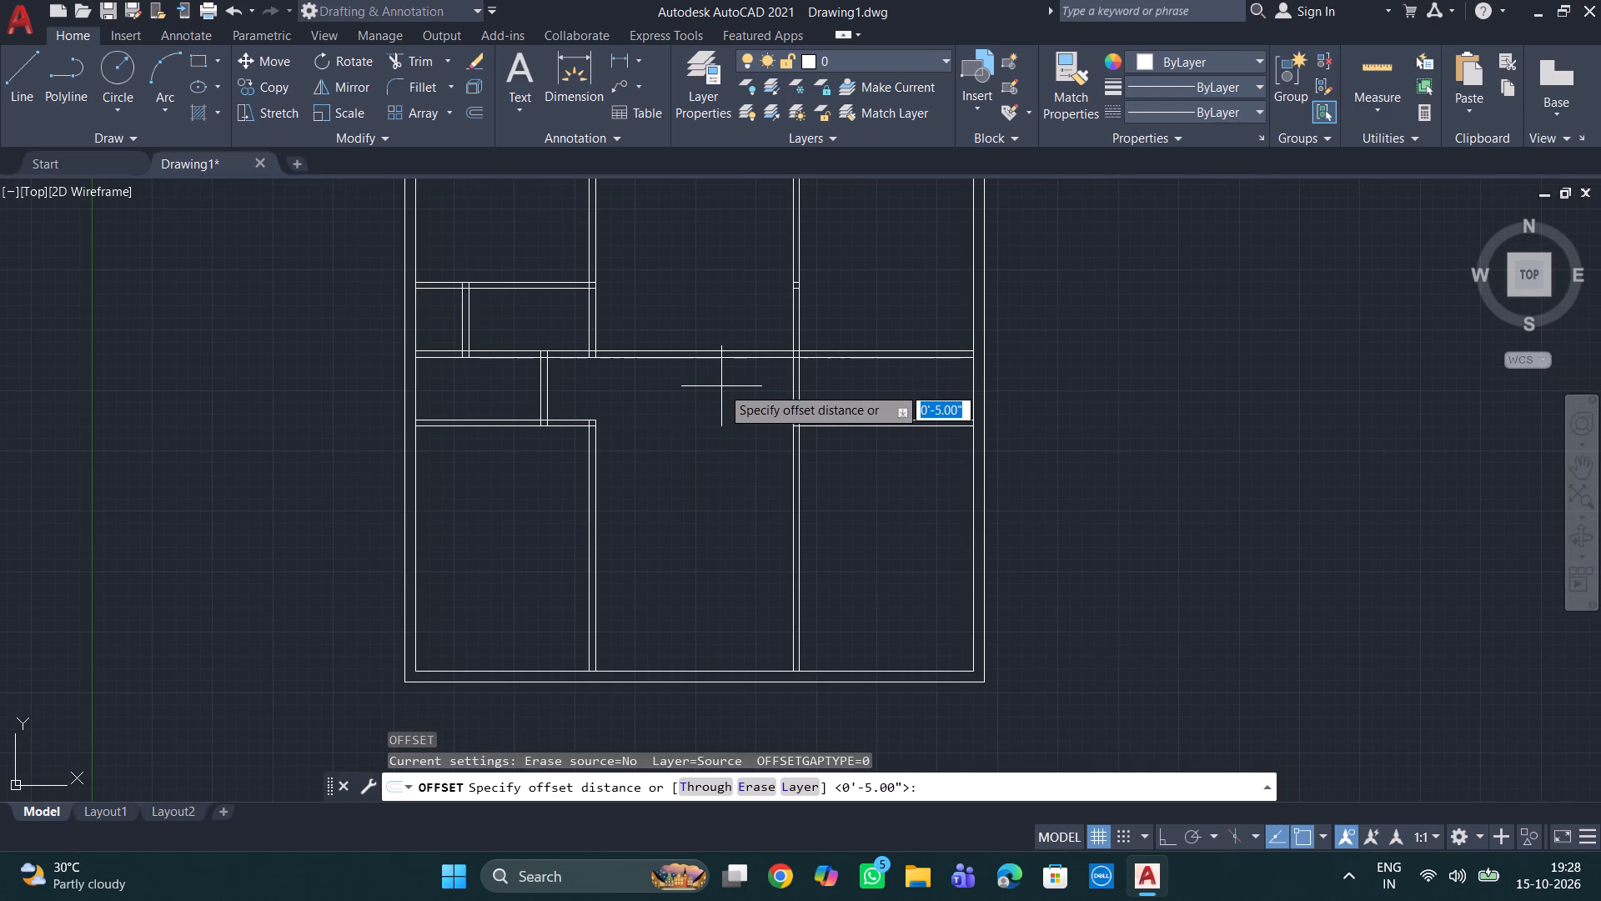
pyautogui.write('9\'8"')
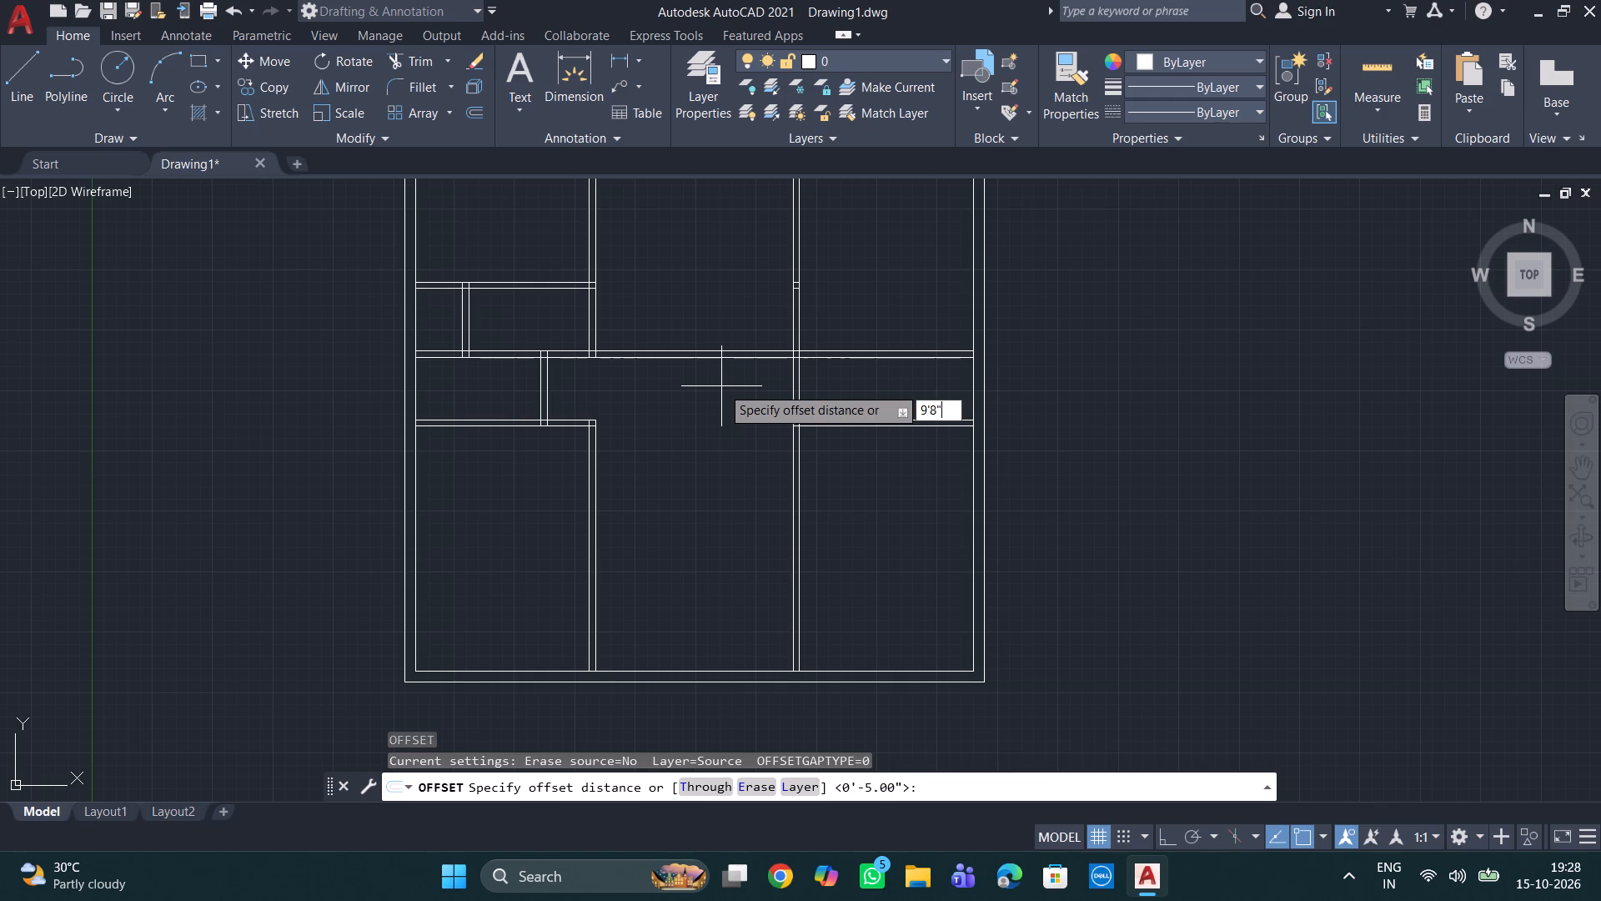
pyautogui.press('Return')
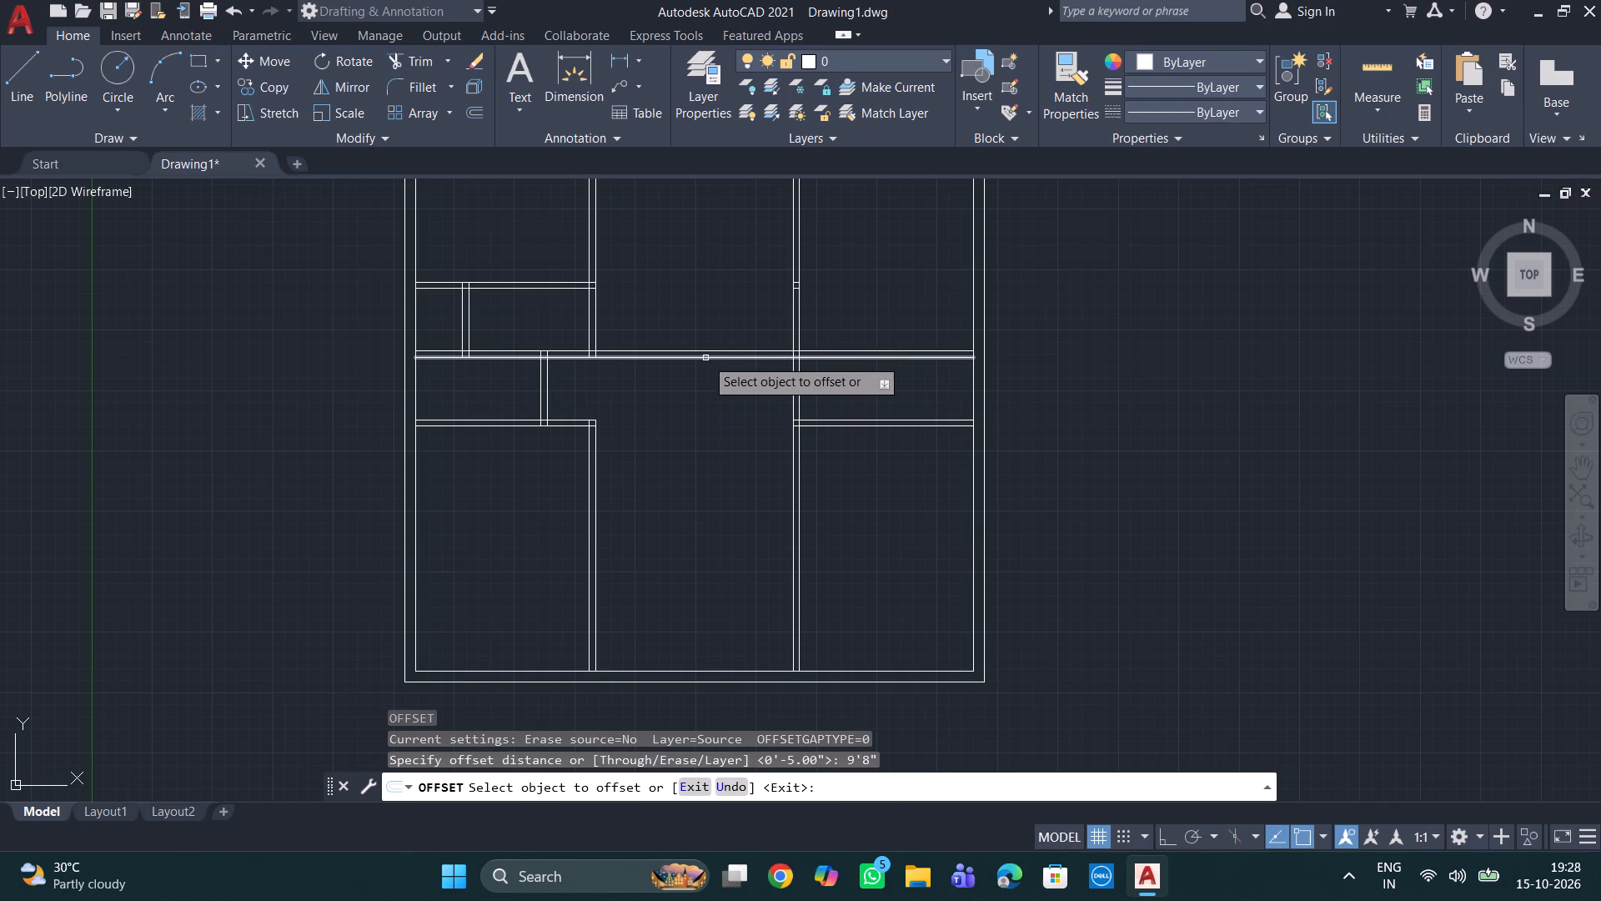
pyautogui.moveTo(706, 355); pyautogui.dragTo(706, 363)
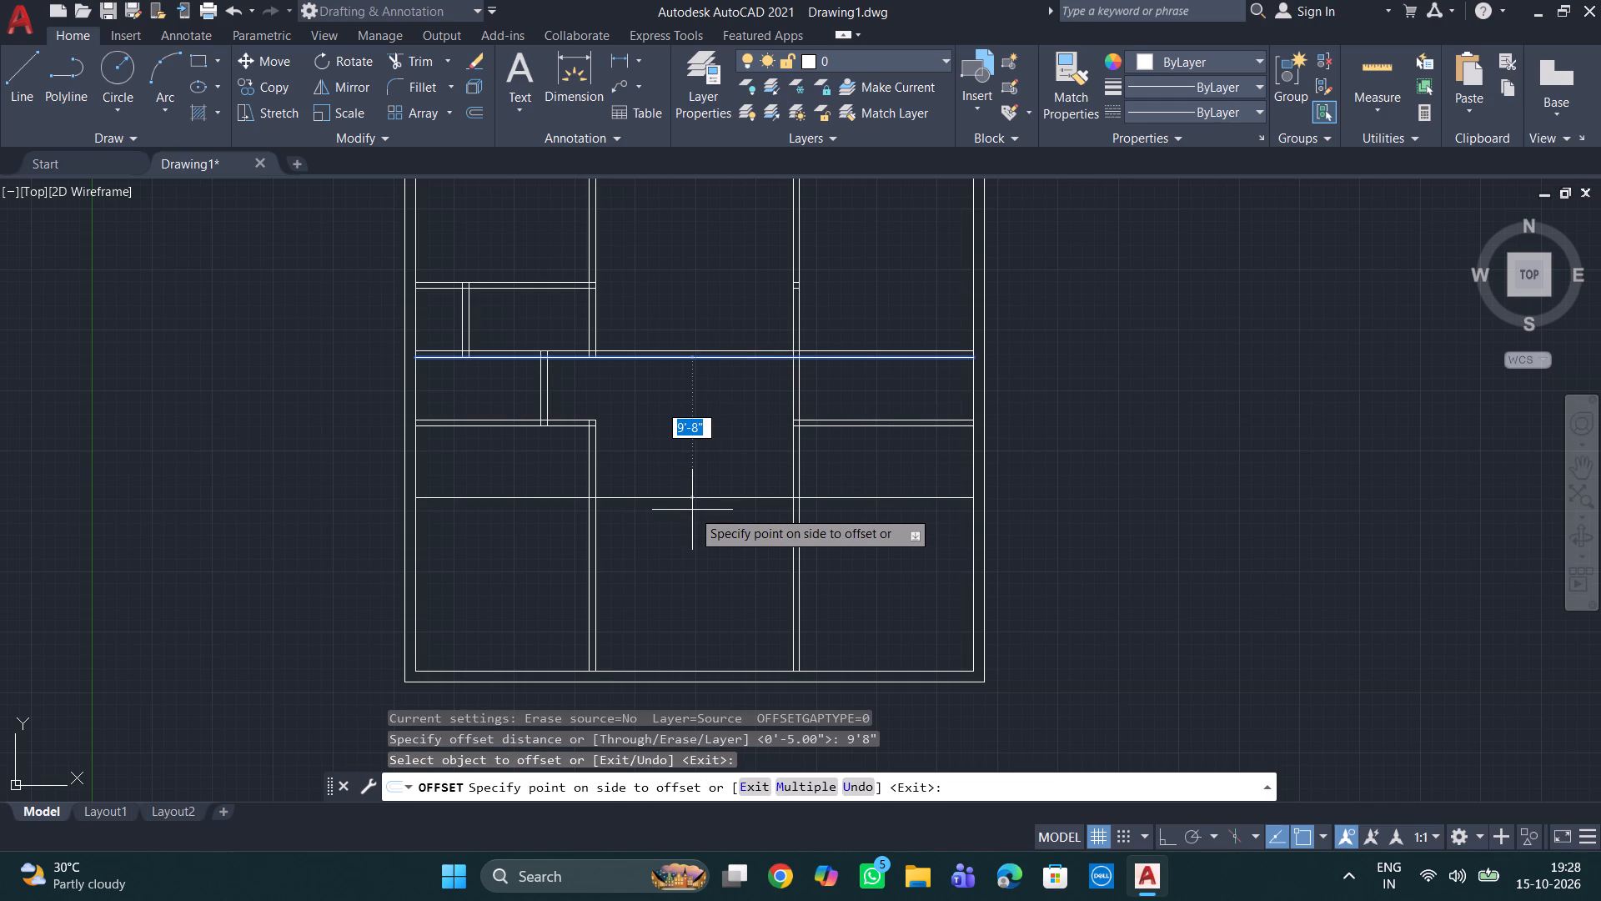
pyautogui.click(692, 510)
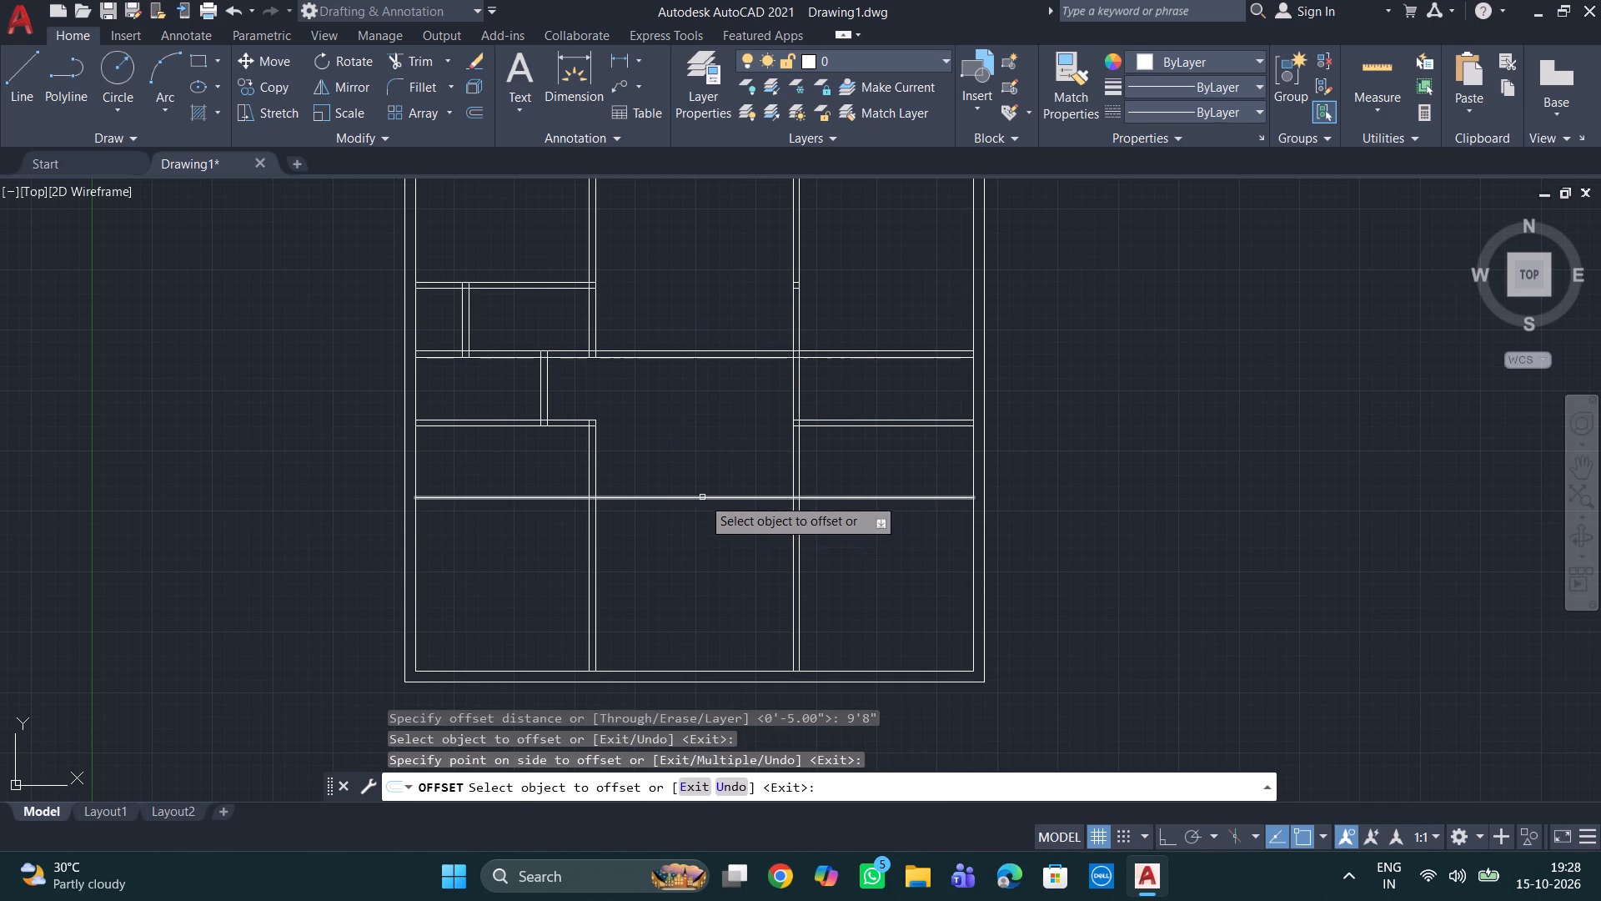
# Offset the new horizontal line across the lower rooms 5" downward to form a partition.
pyautogui.click(702, 496)
pyautogui.press('BackSpace')
pyautogui.write('5"')
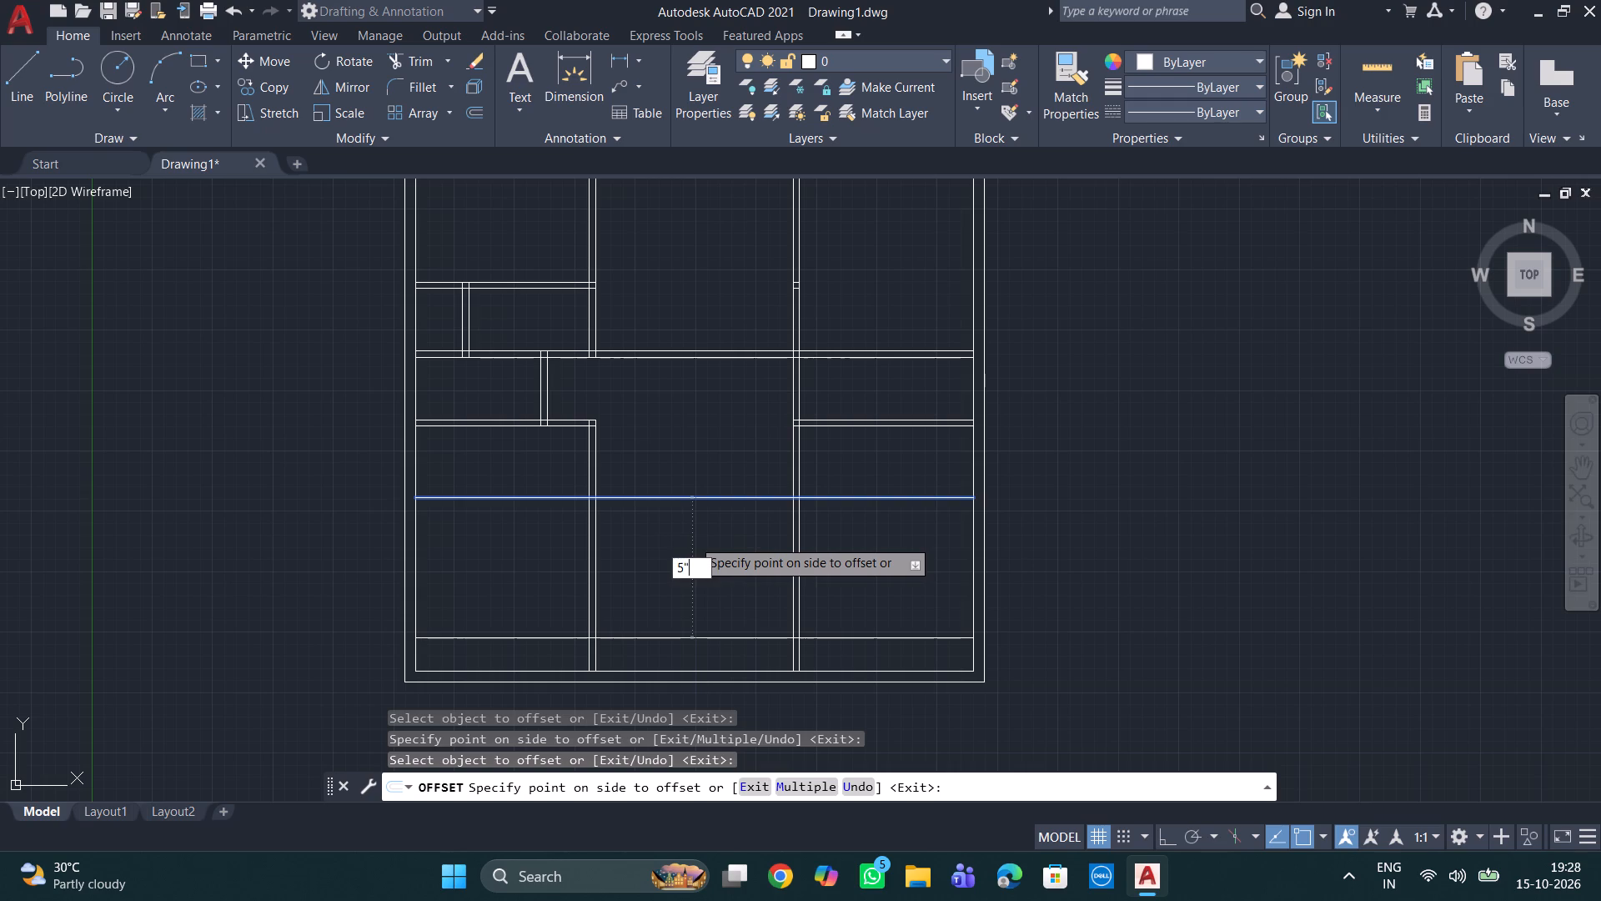
pyautogui.press('Return')
pyautogui.press('Escape')
pyautogui.press('Escape')
pyautogui.press('Escape')
pyautogui.press('Escape')
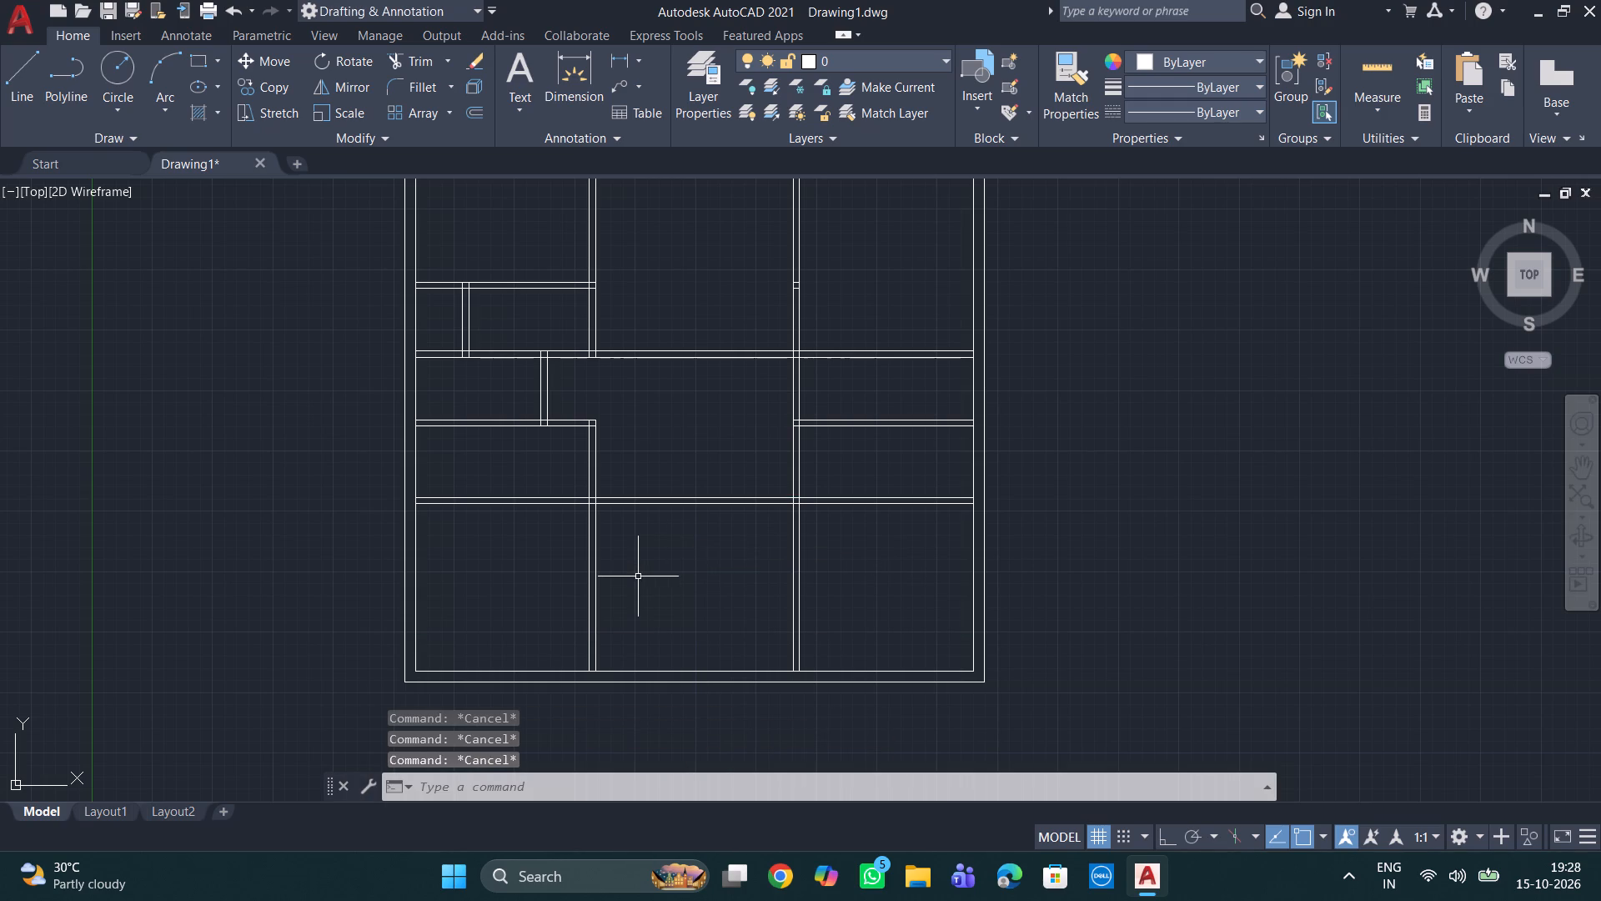
# Trim both lines of the new horizontal partition out of the left bay, up to the left long vertical partition.
pyautogui.write('tr')
pyautogui.press('Return')
pyautogui.press('Return')
pyautogui.click(517, 531)
pyautogui.click(513, 461)
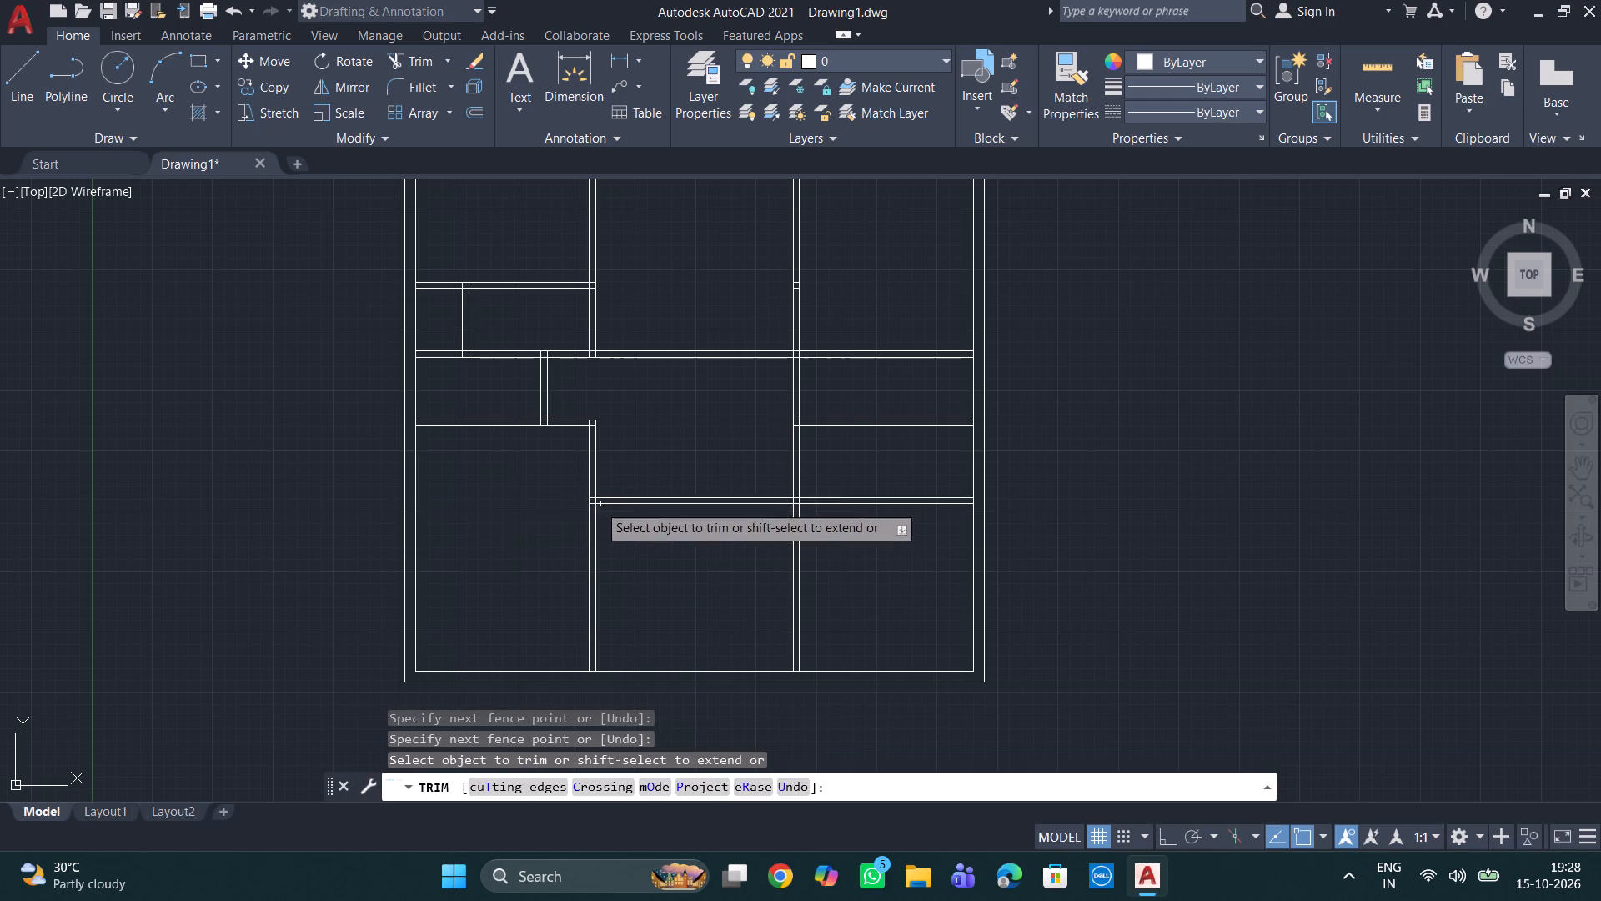
# Trim the two short leftover segments inside the right long vertical partition, above the middle horizontal partition.
pyautogui.scroll(-1, 700, 516)
pyautogui.moveTo(690, 535); pyautogui.dragTo(651, 511, button='middle')
pyautogui.scroll(2, 655, 513)
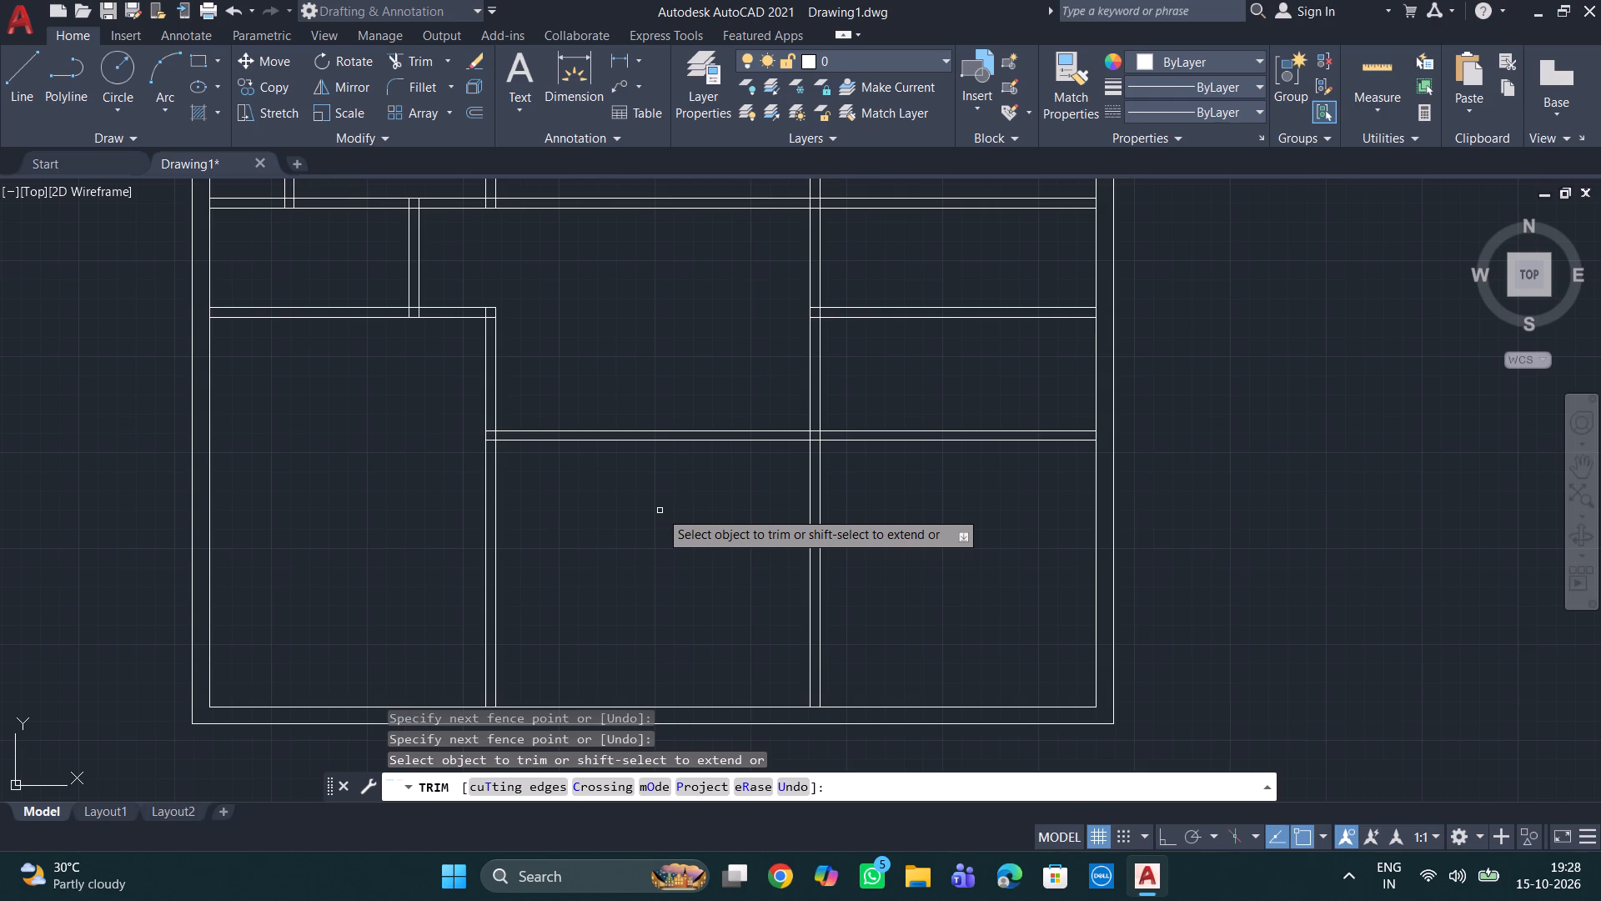
pyautogui.scroll(-1, 628, 529)
pyautogui.moveTo(630, 527); pyautogui.dragTo(630, 536, button='middle')
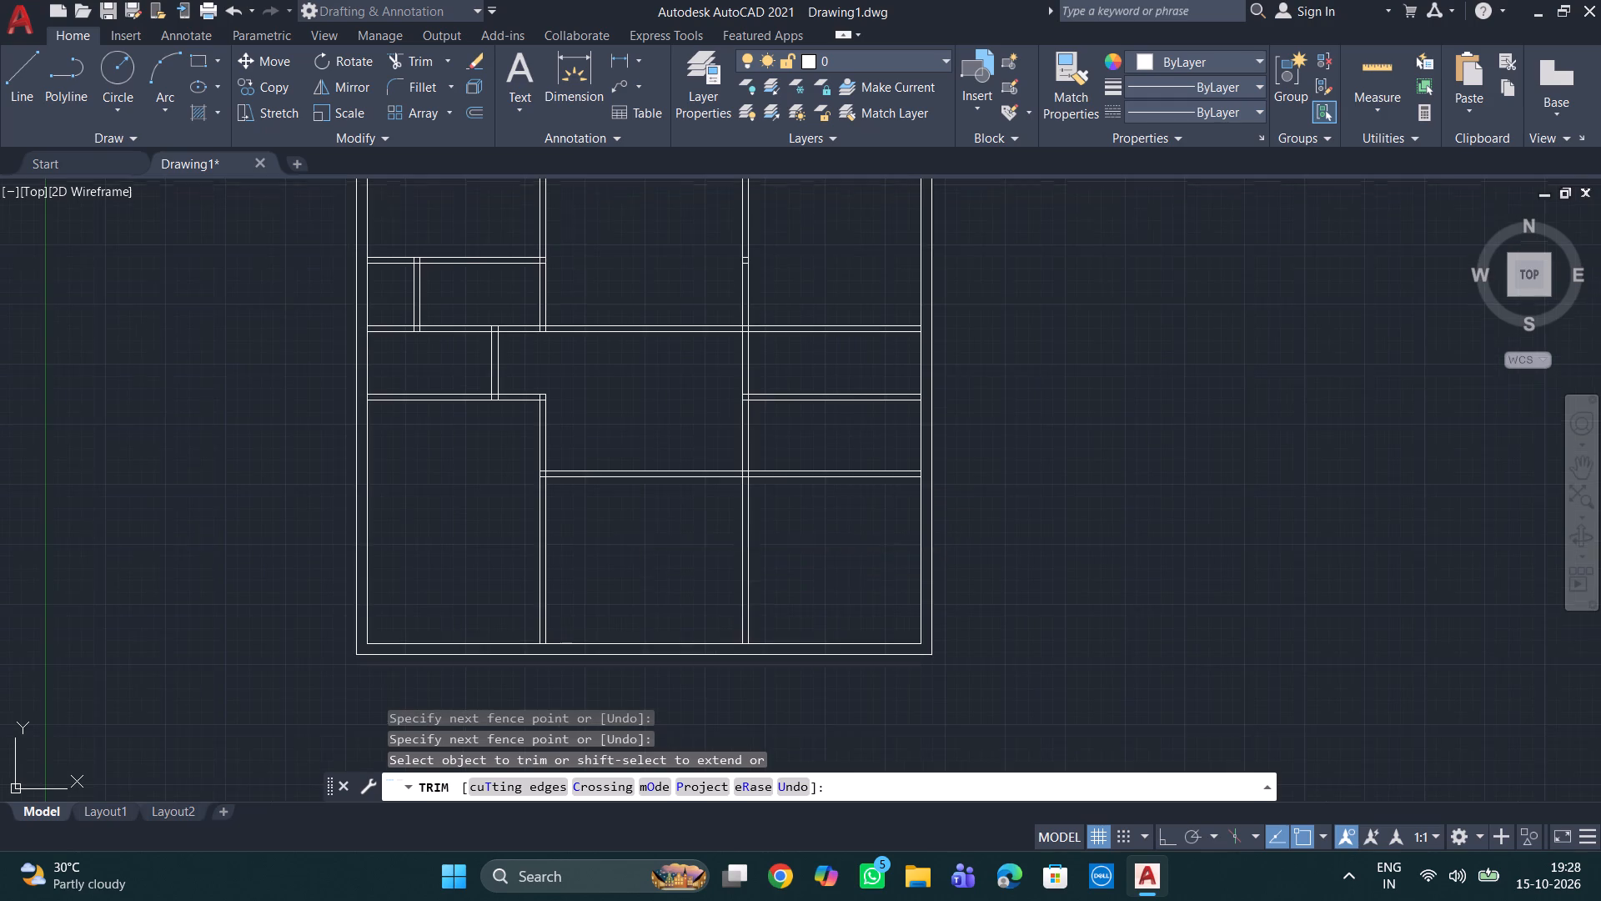
pyautogui.moveTo(630, 536); pyautogui.dragTo(616, 627, button='middle')
pyautogui.scroll(1, 650, 517)
pyautogui.scroll(-1, 650, 509)
pyautogui.moveTo(650, 508); pyautogui.dragTo(671, 580, button='middle')
pyautogui.scroll(3, 765, 440)
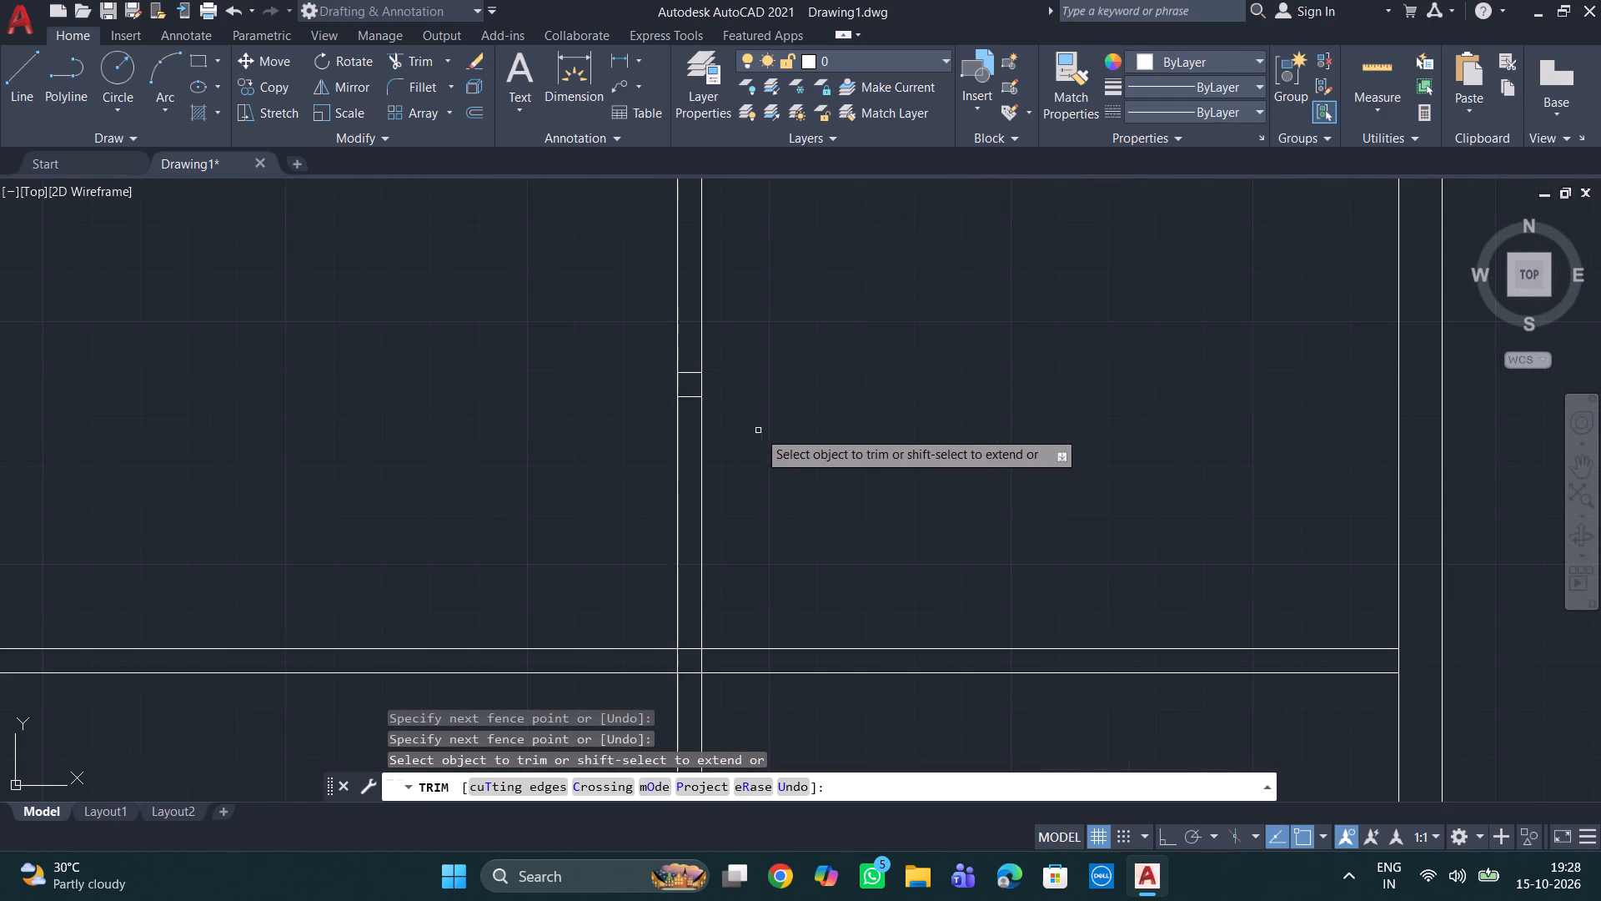
pyautogui.click(695, 398)
pyautogui.click(689, 371)
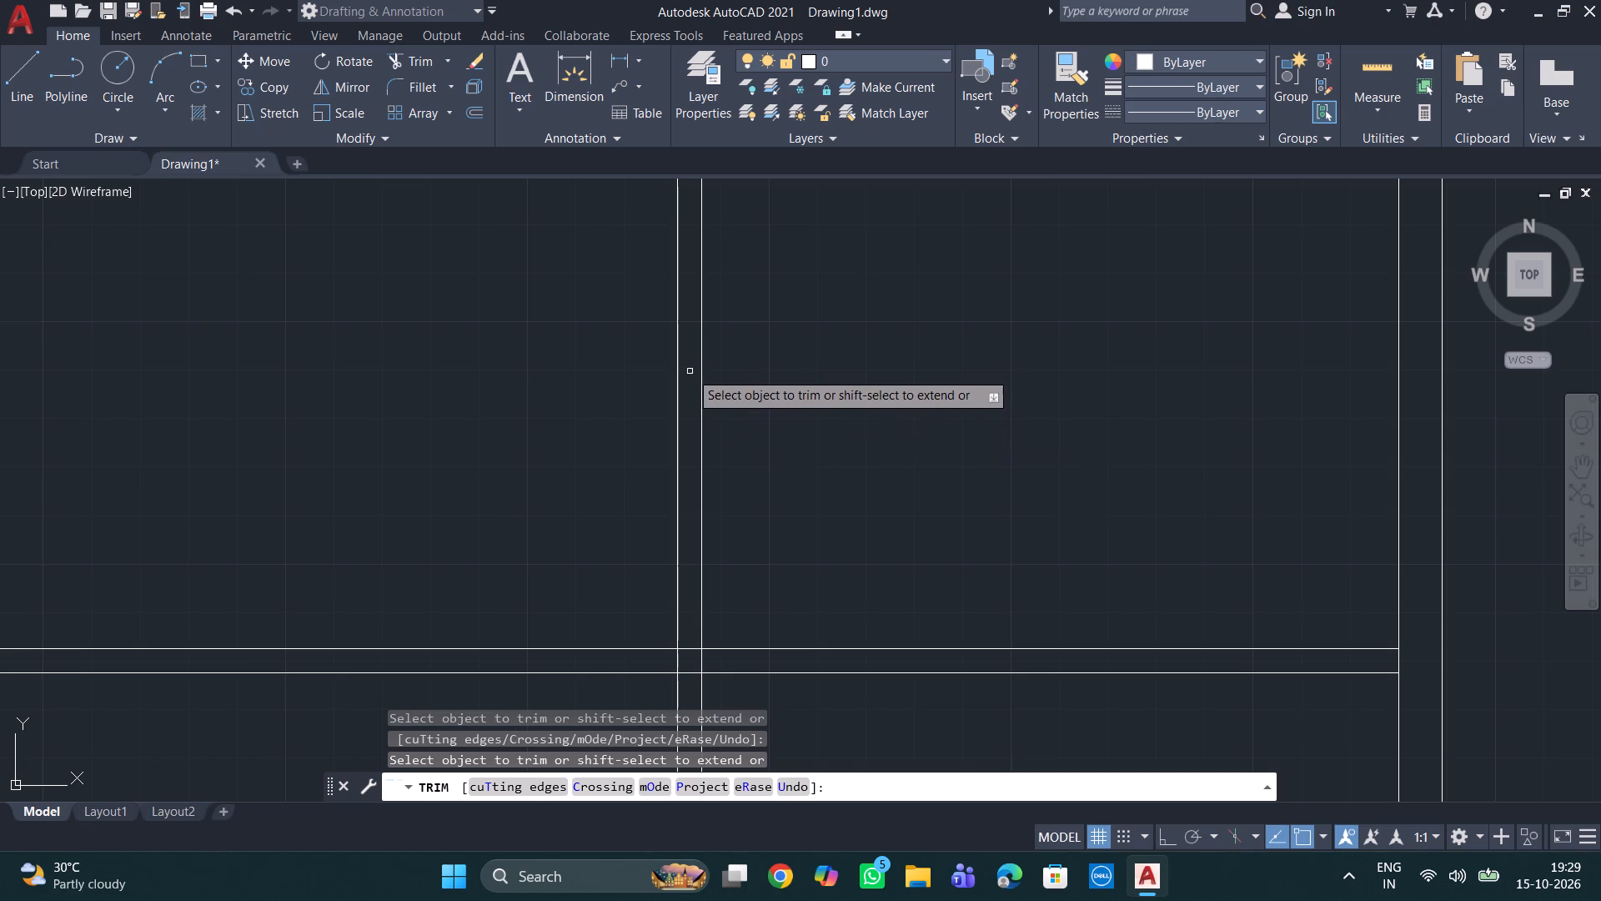
# Examine the partition junctions and room layout across the whole plan for remaining lines to trim.
pyautogui.scroll(-3, 810, 364)
pyautogui.moveTo(809, 365); pyautogui.dragTo(821, 465, button='middle')
pyautogui.scroll(3, 856, 312)
pyautogui.scroll(-2, 761, 310)
pyautogui.moveTo(751, 310); pyautogui.dragTo(847, 291, button='middle')
pyautogui.scroll(-1, 666, 496)
pyautogui.moveTo(665, 471); pyautogui.dragTo(701, 353, button='middle')
pyautogui.moveTo(631, 517); pyautogui.dragTo(680, 436, button='middle')
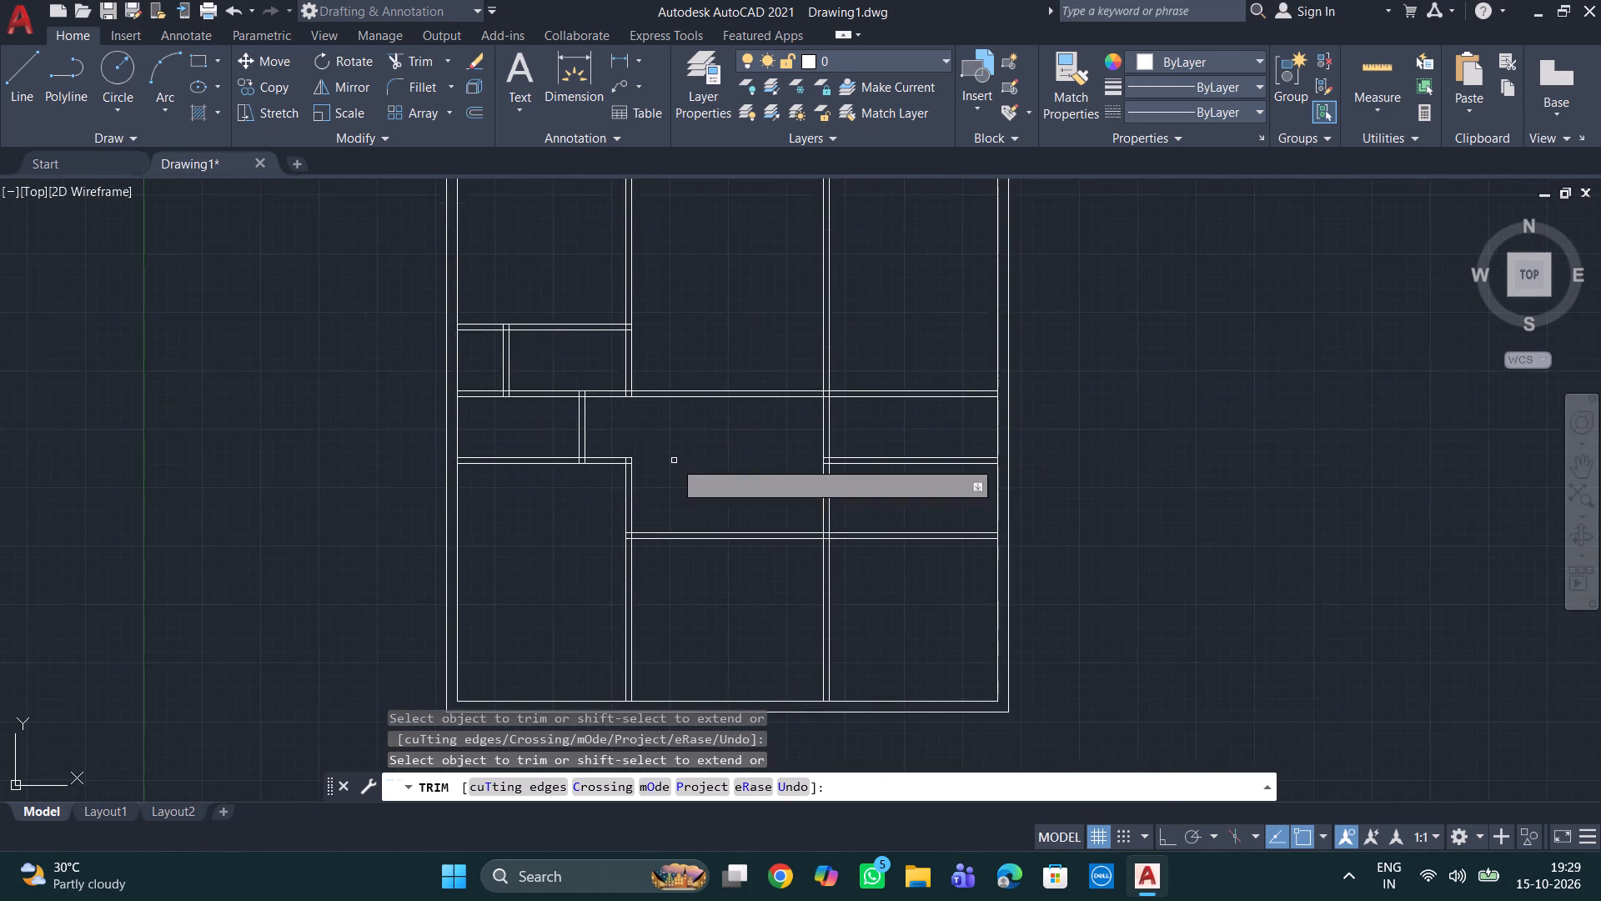
pyautogui.scroll(2, 664, 471)
pyautogui.moveTo(675, 469); pyautogui.dragTo(729, 465, button='middle')
pyautogui.scroll(1, 680, 461)
pyautogui.moveTo(680, 457); pyautogui.dragTo(755, 506, button='middle')
pyautogui.scroll(-1, 755, 506)
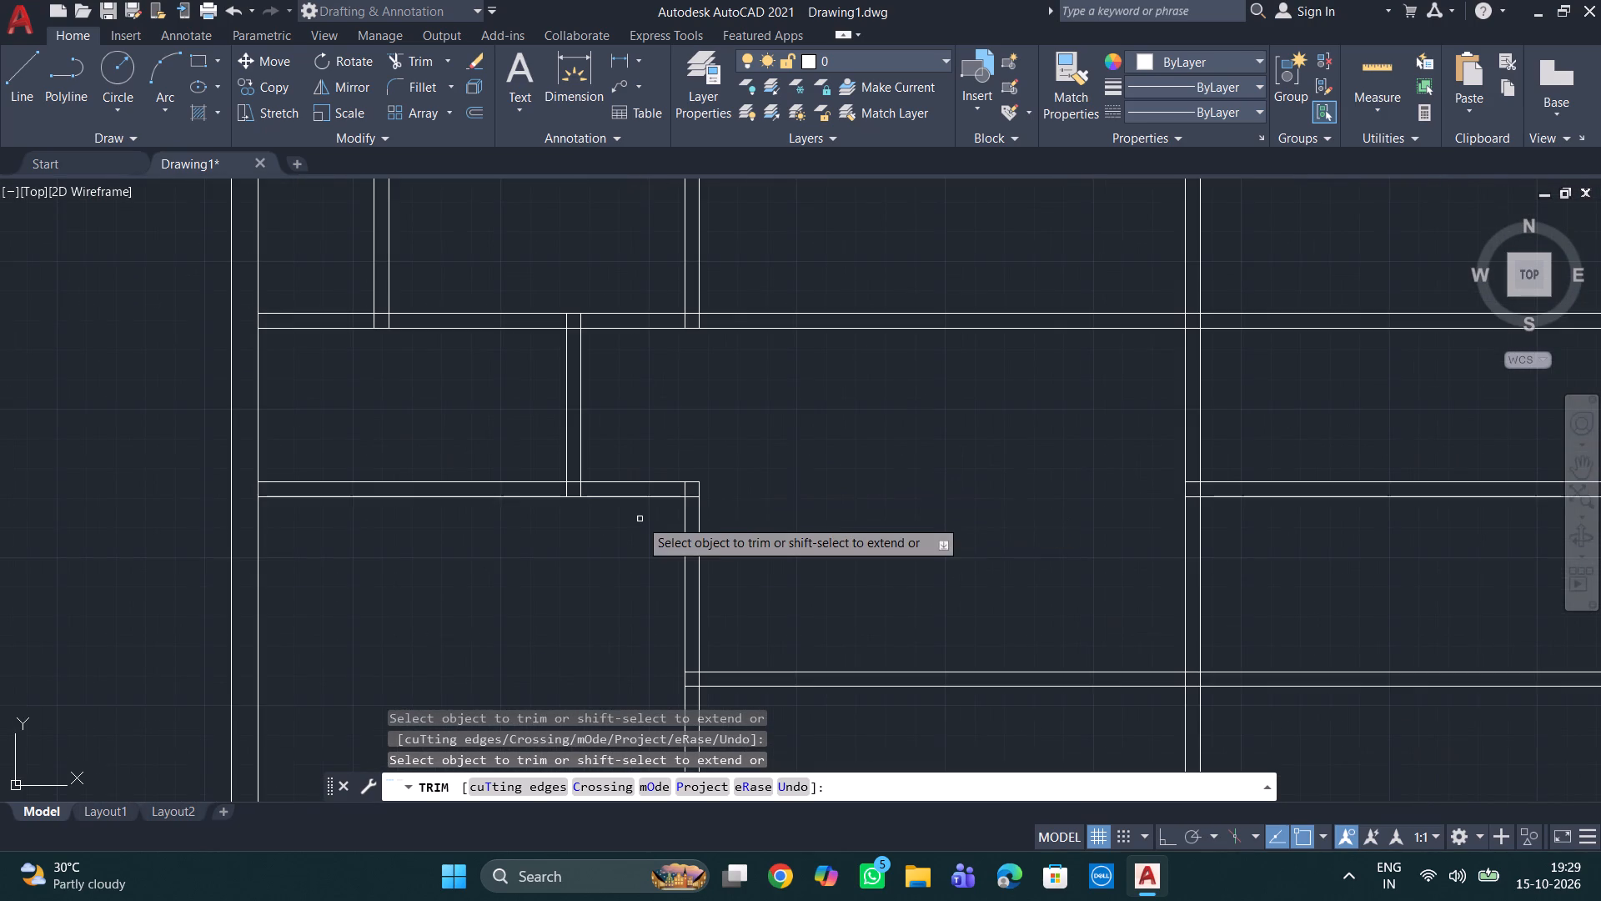
pyautogui.scroll(-1, 675, 513)
pyautogui.moveTo(777, 500); pyautogui.dragTo(873, 554, button='middle')
pyautogui.scroll(-1, 881, 546)
pyautogui.scroll(1, 869, 418)
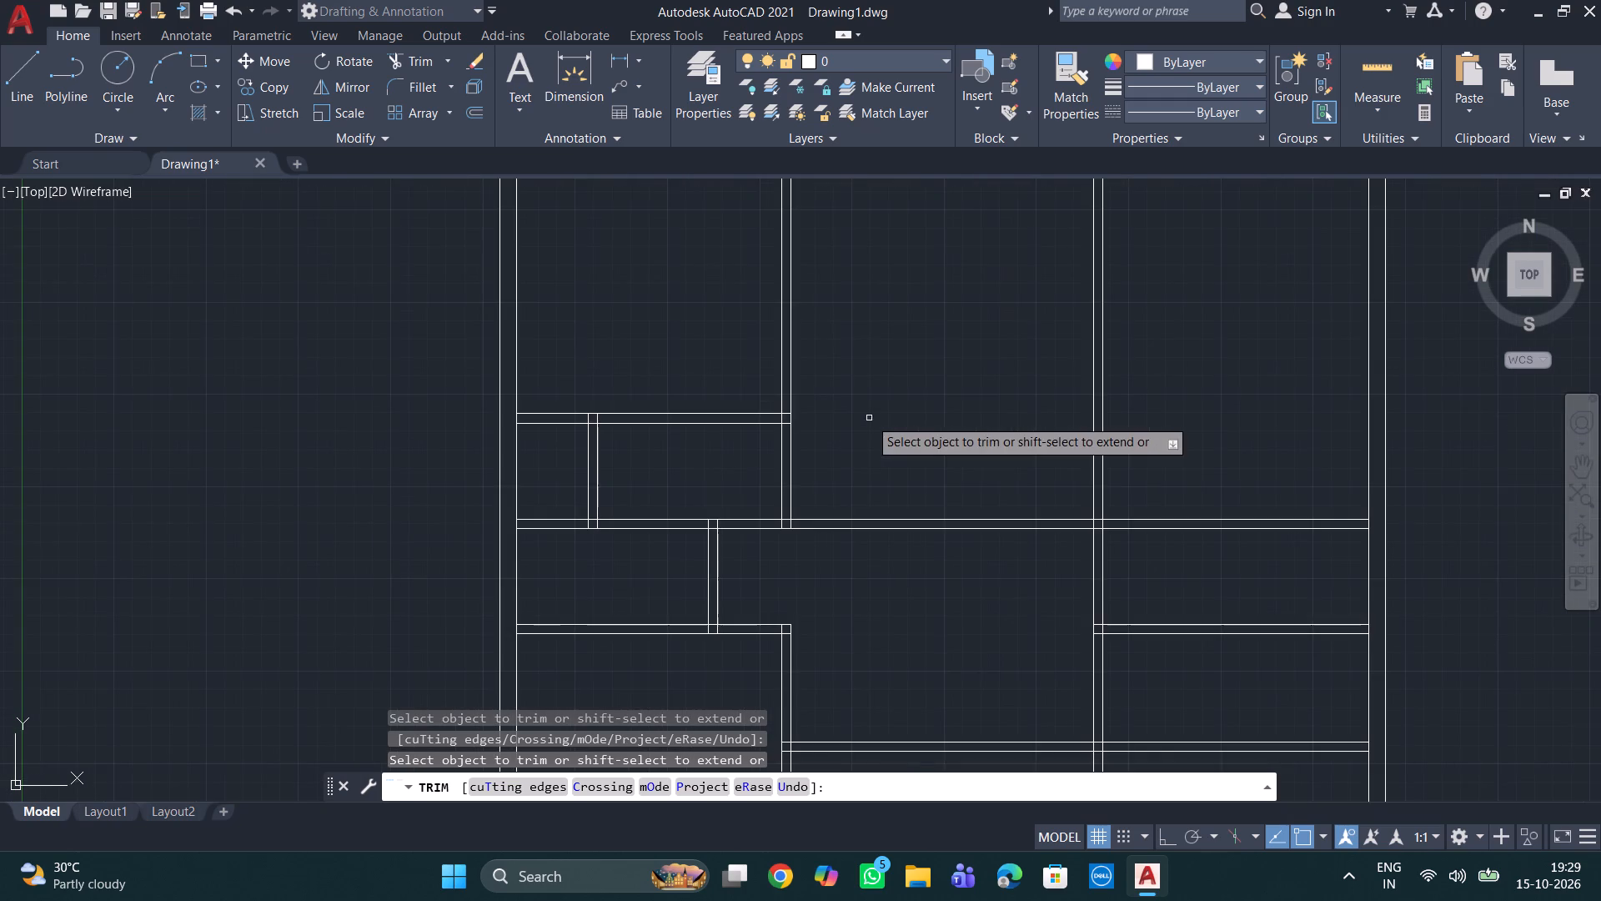
pyautogui.moveTo(869, 418); pyautogui.dragTo(823, 482, button='middle')
pyautogui.scroll(-1, 823, 482)
pyautogui.moveTo(836, 652); pyautogui.dragTo(839, 520, button='middle')
pyautogui.moveTo(846, 618); pyautogui.dragTo(842, 575, button='middle')
pyautogui.scroll(2, 839, 587)
pyautogui.scroll(-2, 839, 587)
pyautogui.moveTo(841, 587); pyautogui.dragTo(923, 601, button='middle')
pyautogui.moveTo(776, 507); pyautogui.dragTo(760, 597, button='middle')
pyautogui.scroll(3, 721, 490)
pyautogui.scroll(1, 665, 436)
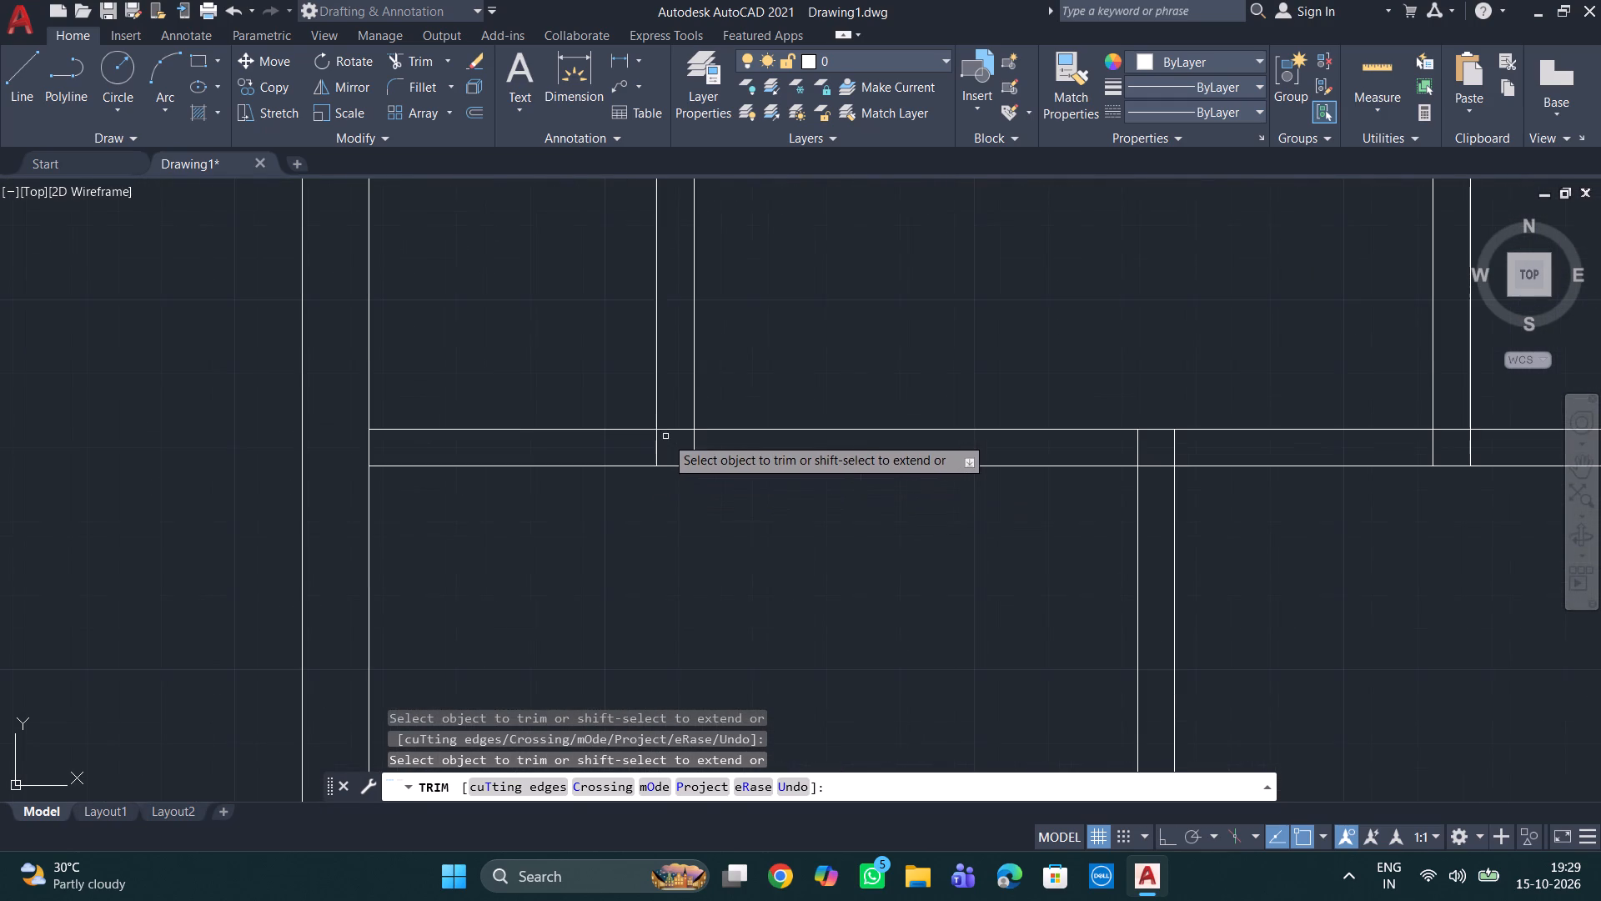
pyautogui.scroll(-2, 767, 545)
pyautogui.scroll(-1, 976, 582)
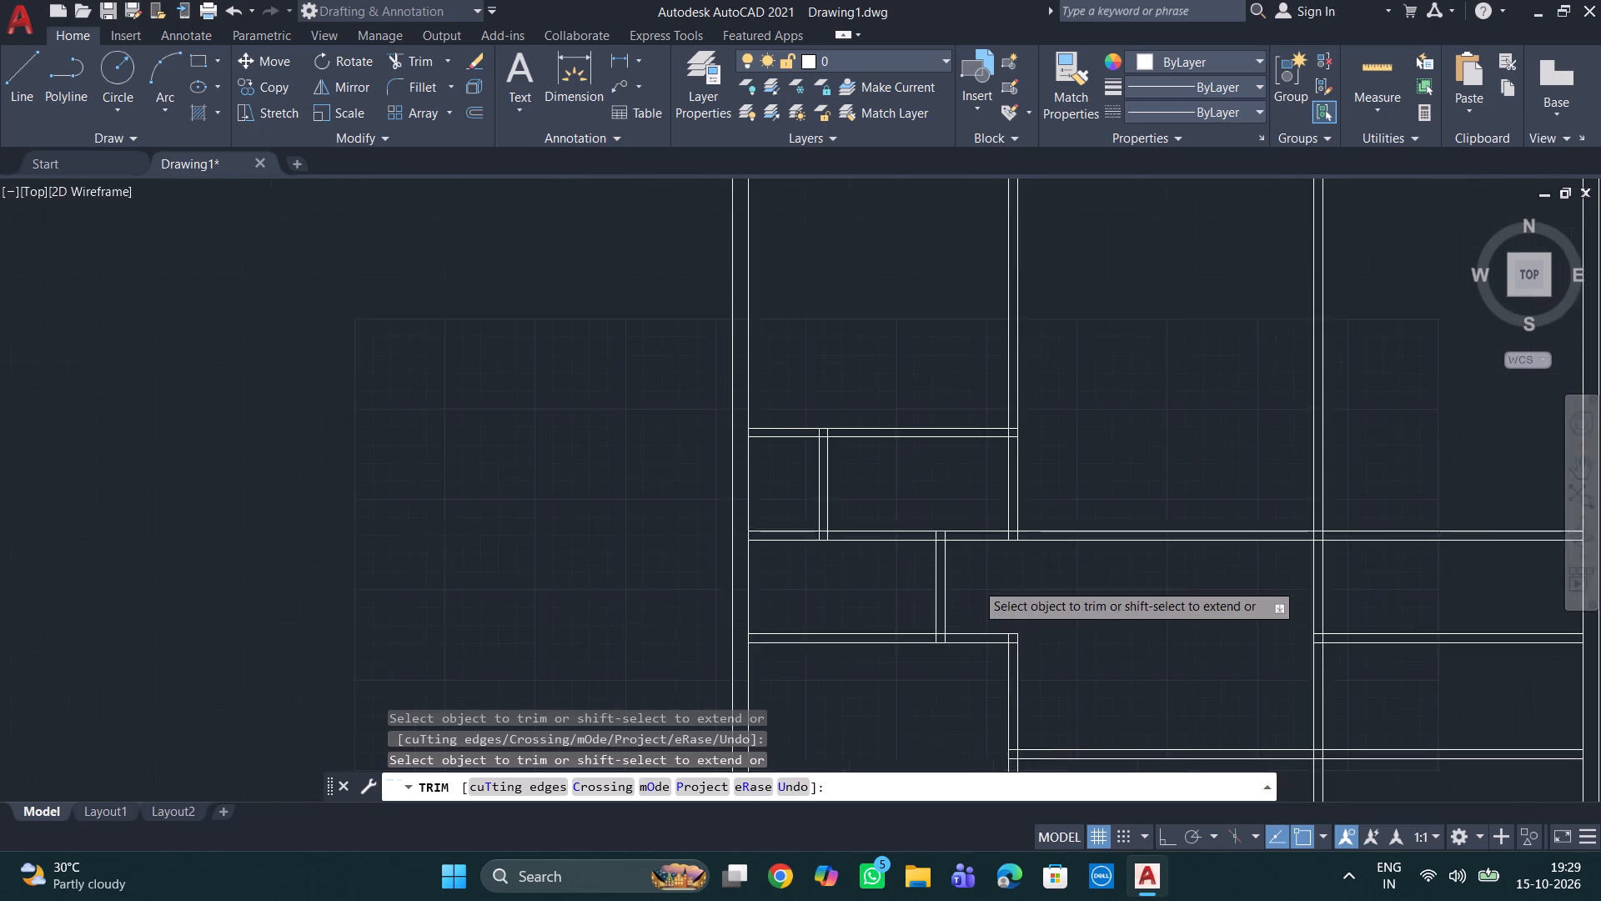
pyautogui.scroll(-1, 976, 582)
pyautogui.moveTo(972, 580); pyautogui.dragTo(720, 594, button='middle')
pyautogui.moveTo(858, 584); pyautogui.dragTo(772, 534, button='middle')
pyautogui.moveTo(805, 423); pyautogui.dragTo(705, 371, button='middle')
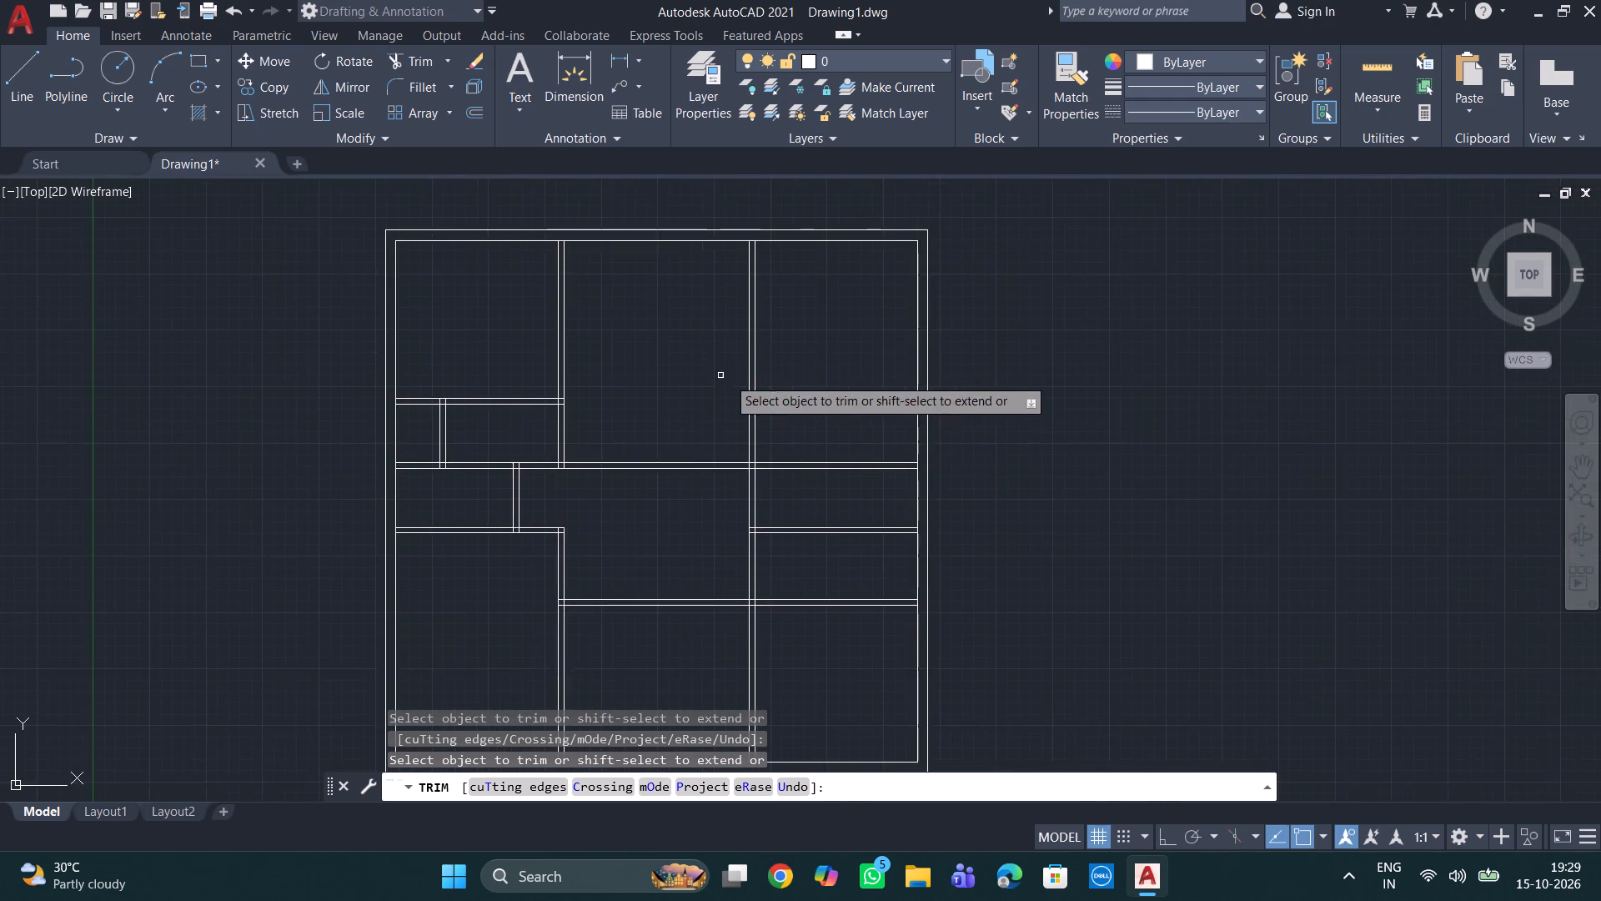
pyautogui.scroll(-1, 824, 389)
pyautogui.moveTo(806, 571); pyautogui.dragTo(871, 551, button='middle')
pyautogui.scroll(2, 876, 598)
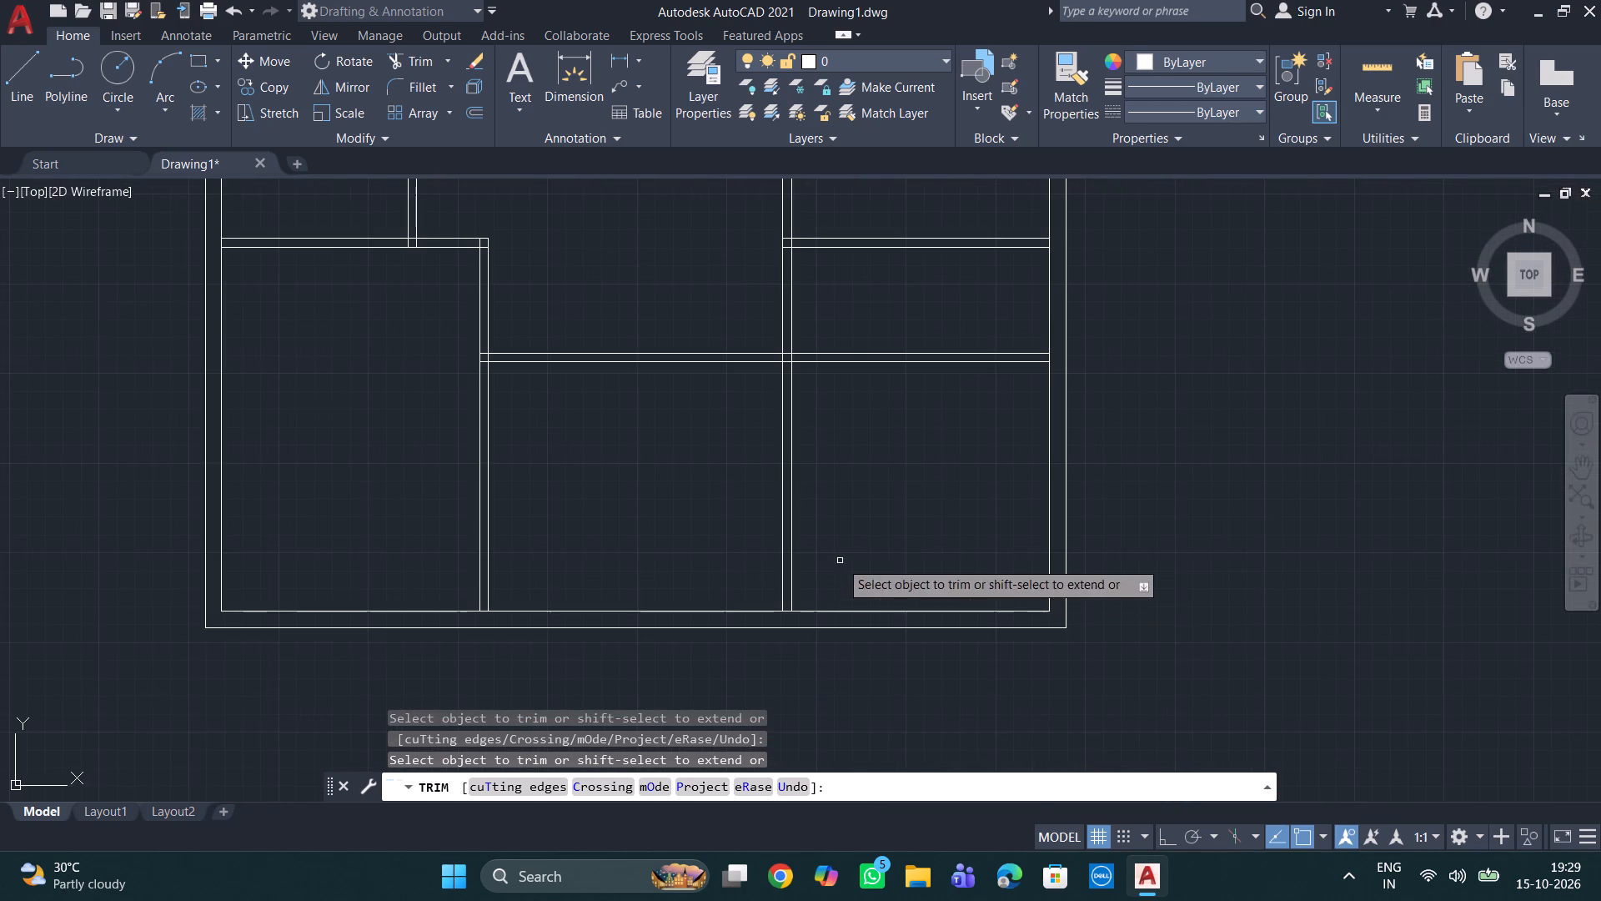
pyautogui.moveTo(870, 549); pyautogui.dragTo(985, 553, button='middle')
pyautogui.moveTo(753, 469); pyautogui.dragTo(802, 562, button='middle')
pyautogui.scroll(-2, 803, 564)
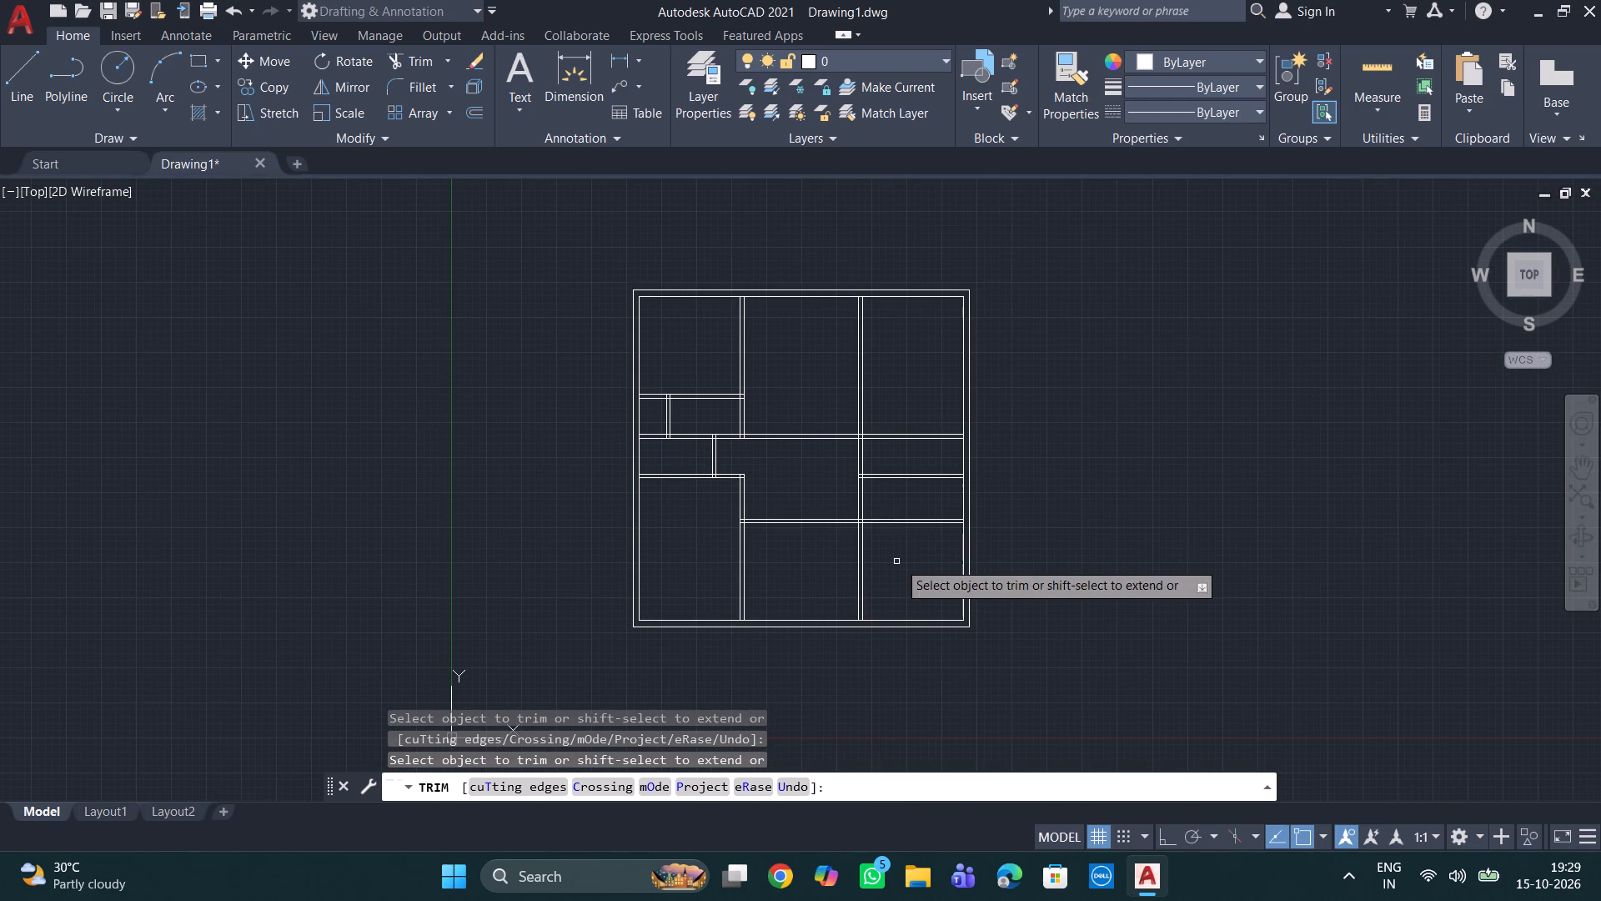
pyautogui.scroll(2, 818, 467)
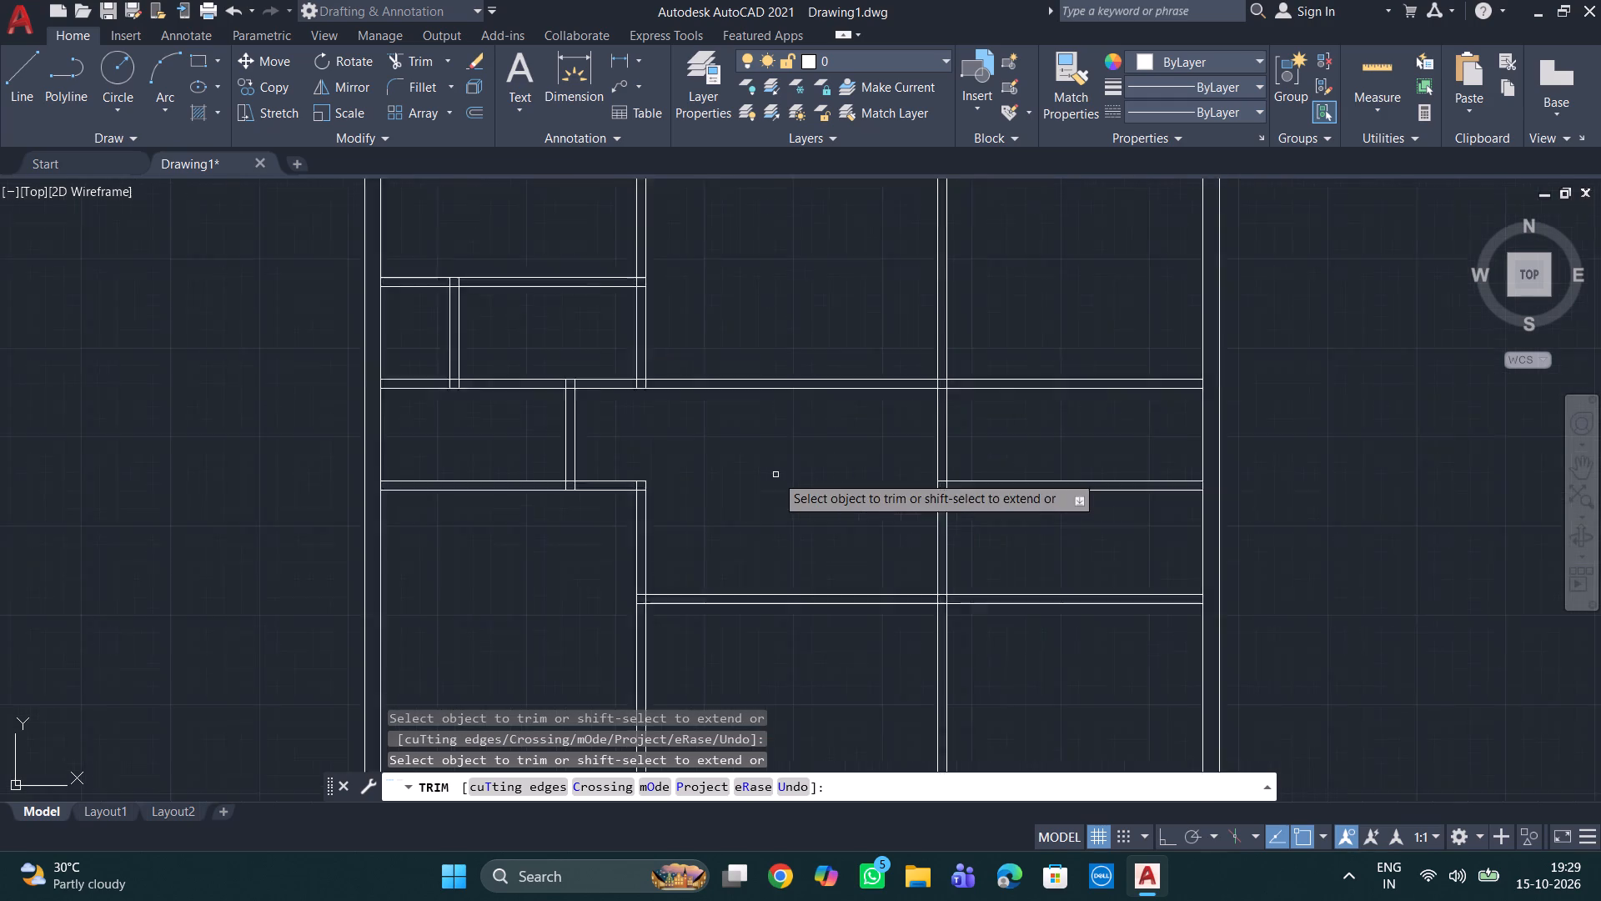
pyautogui.scroll(1, 775, 475)
pyautogui.scroll(-2, 812, 427)
pyautogui.moveTo(953, 320); pyautogui.dragTo(856, 438, button='middle')
pyautogui.moveTo(1067, 446); pyautogui.dragTo(1123, 371, button='middle')
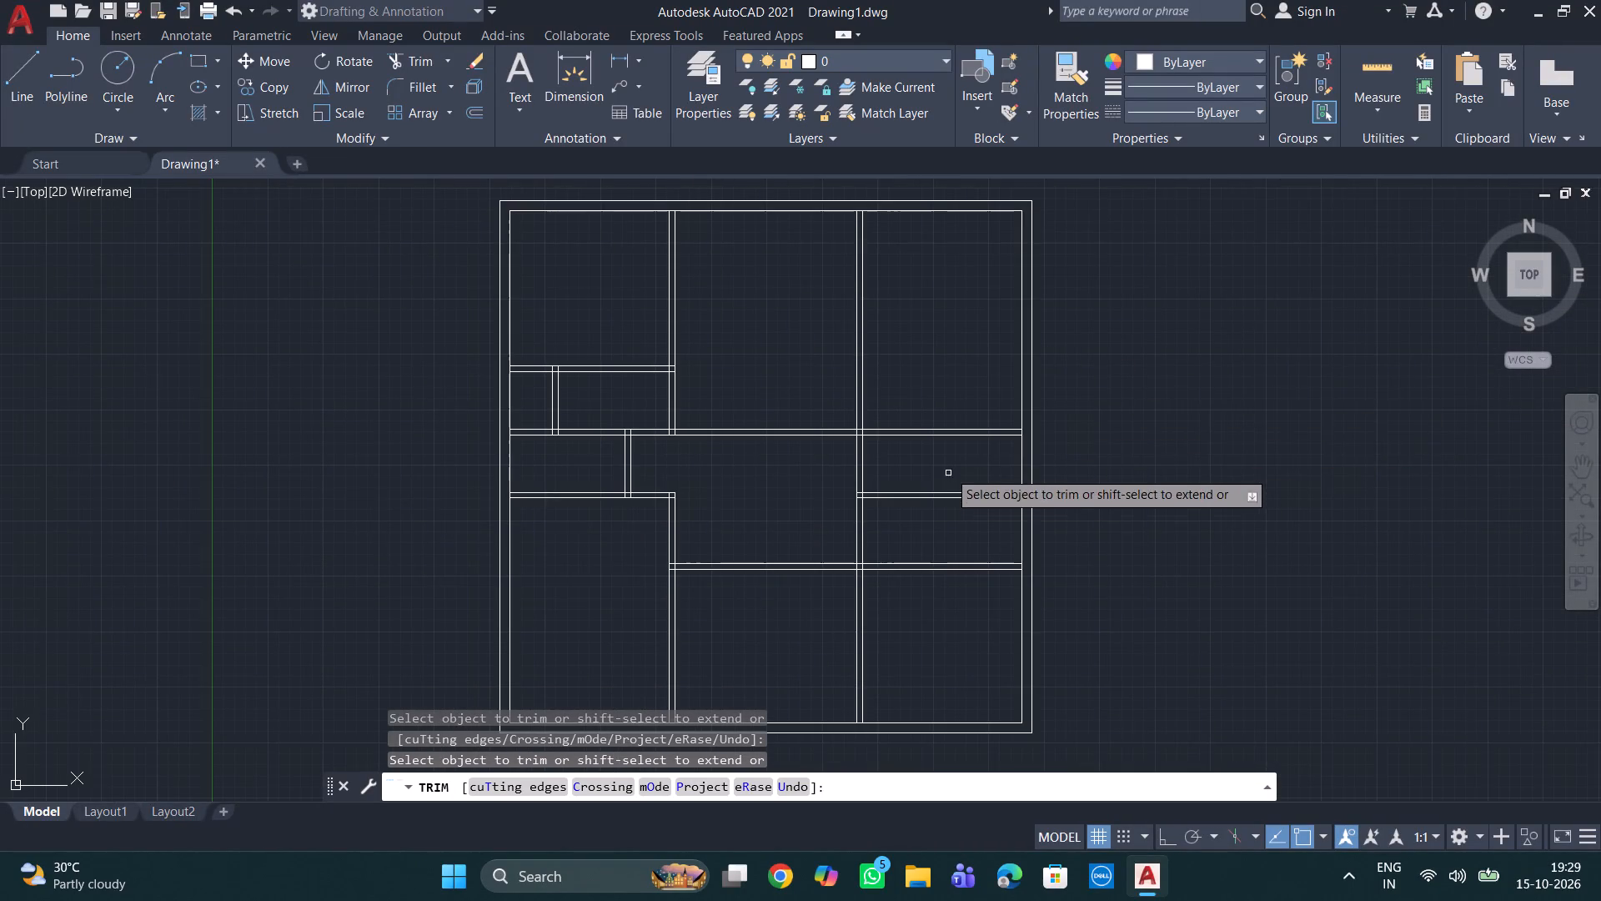
pyautogui.scroll(1, 948, 471)
pyautogui.moveTo(930, 554); pyautogui.dragTo(971, 533, button='middle')
pyautogui.scroll(-1, 971, 533)
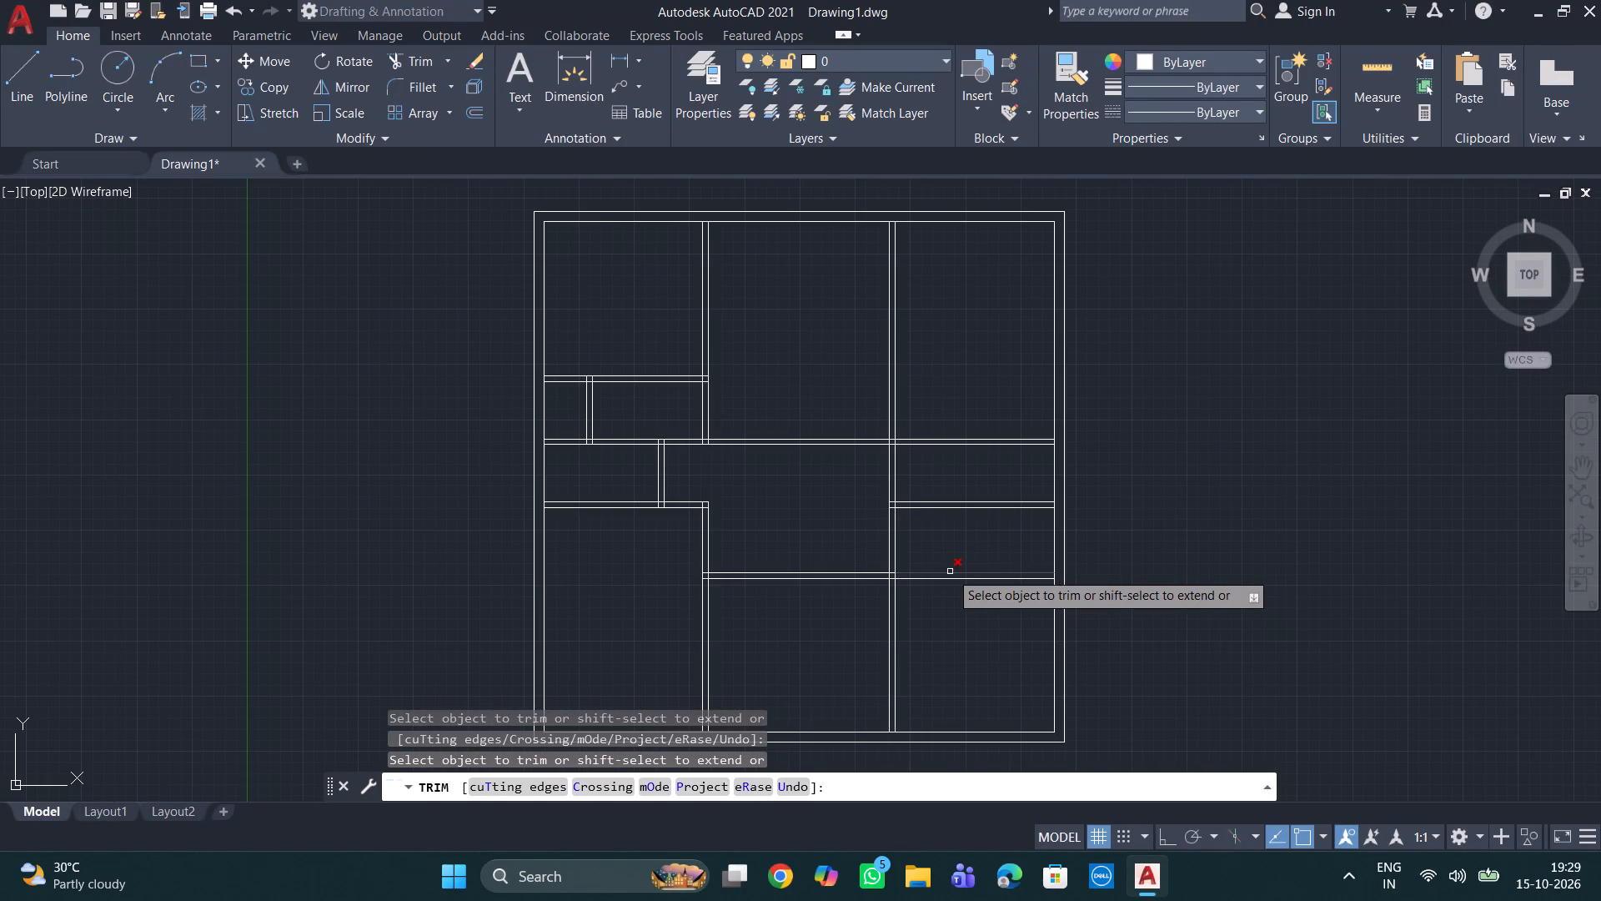
pyautogui.moveTo(800, 526); pyautogui.dragTo(921, 459, button='middle')
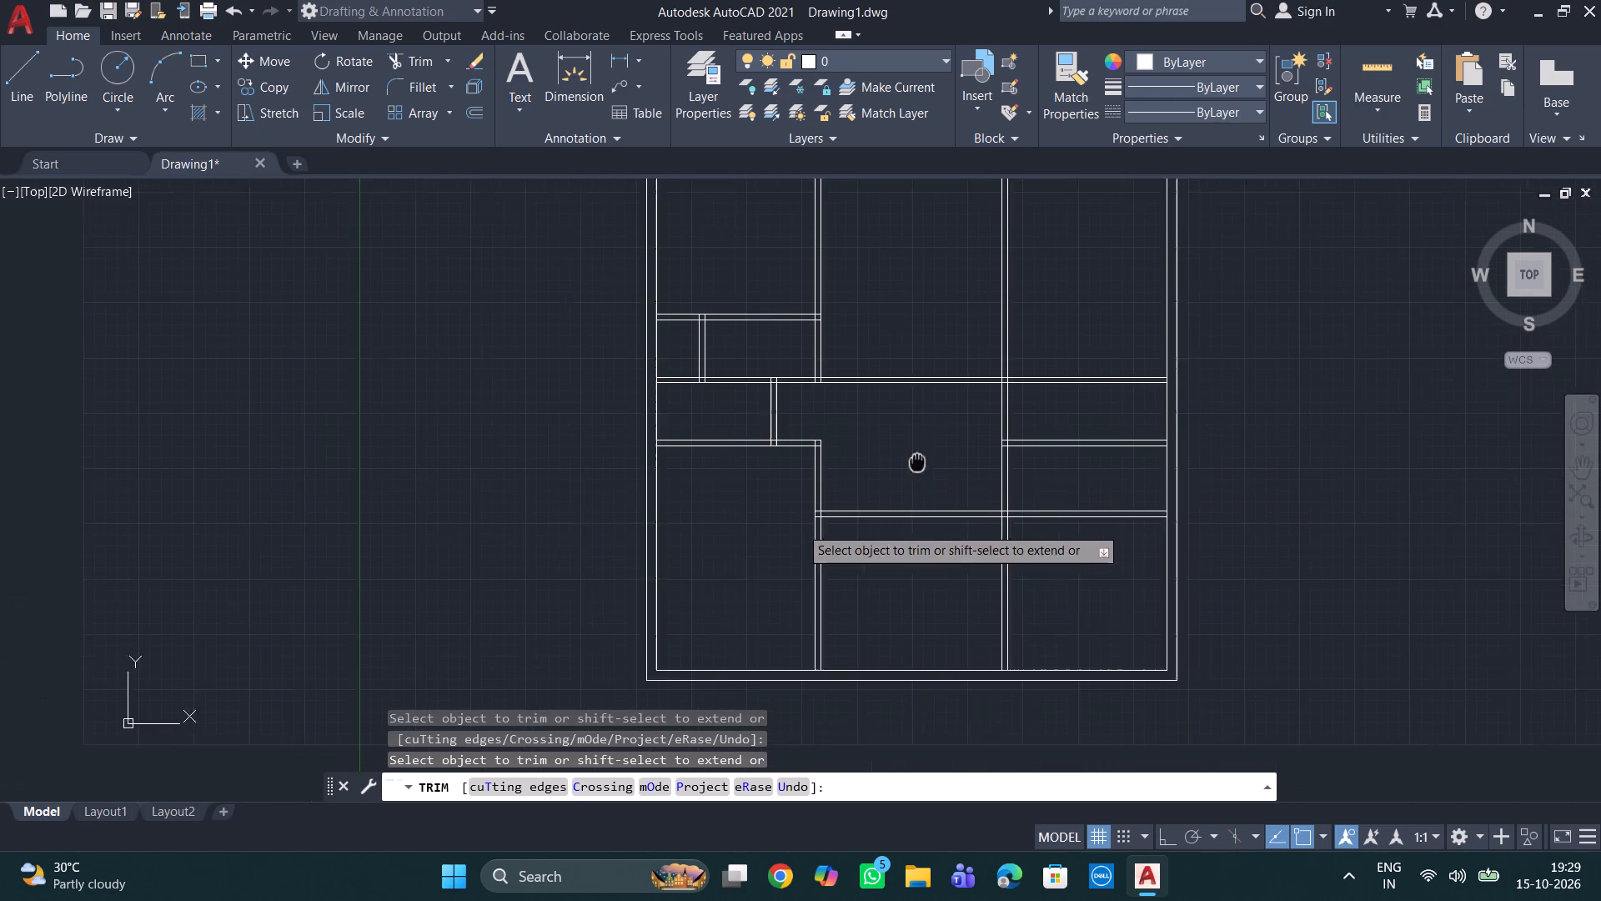
pyautogui.moveTo(921, 459); pyautogui.dragTo(922, 457, button='middle')
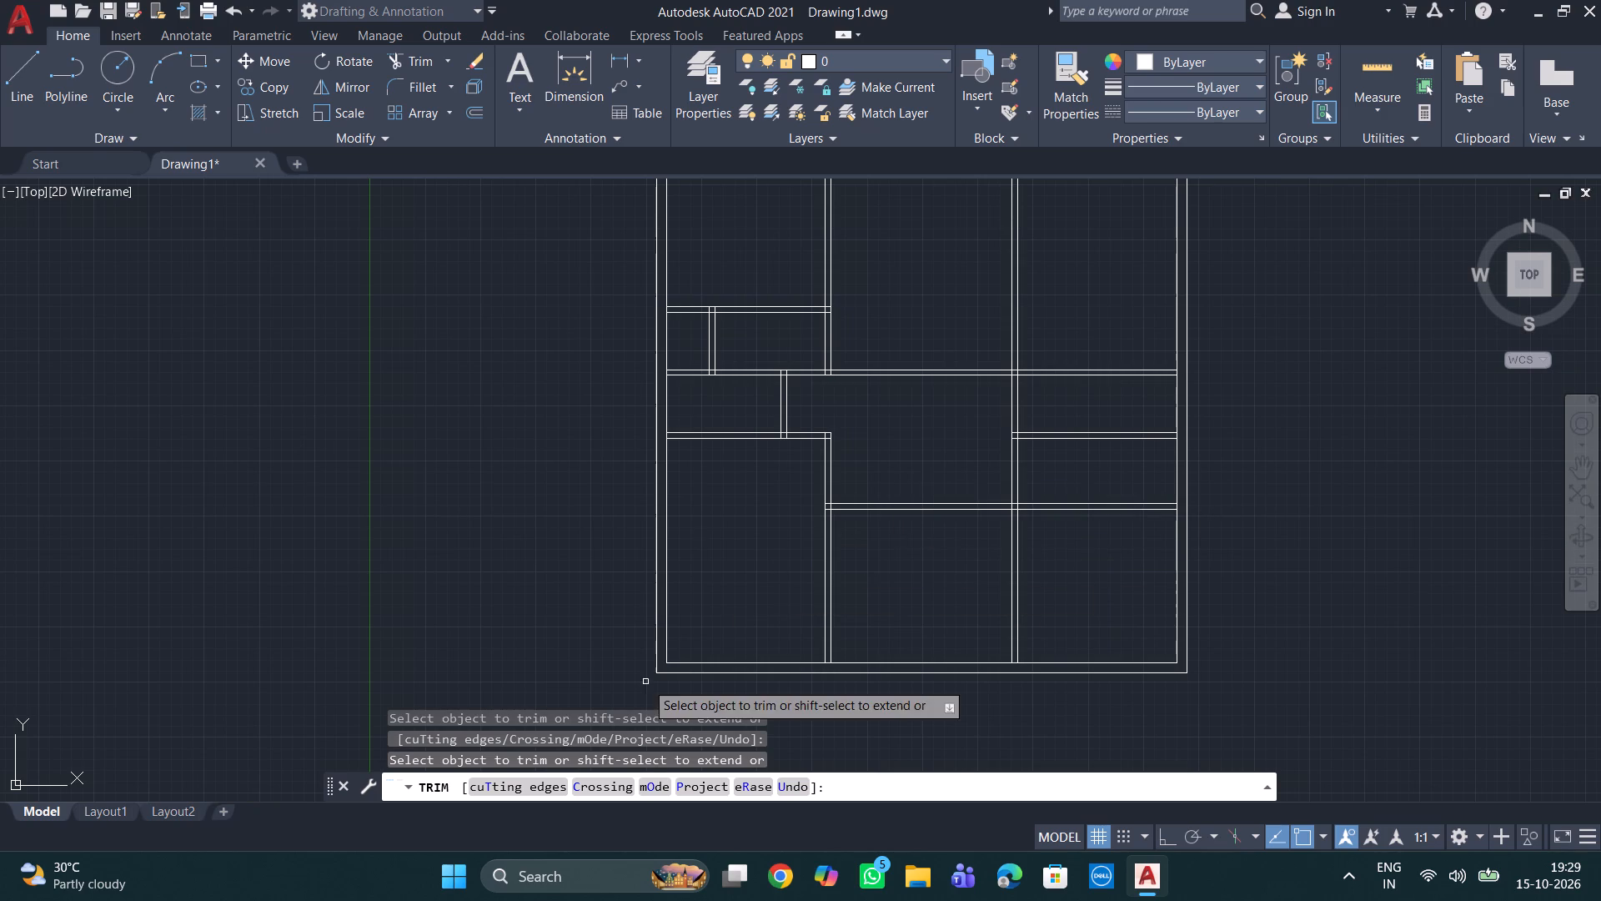
pyautogui.scroll(3, 846, 516)
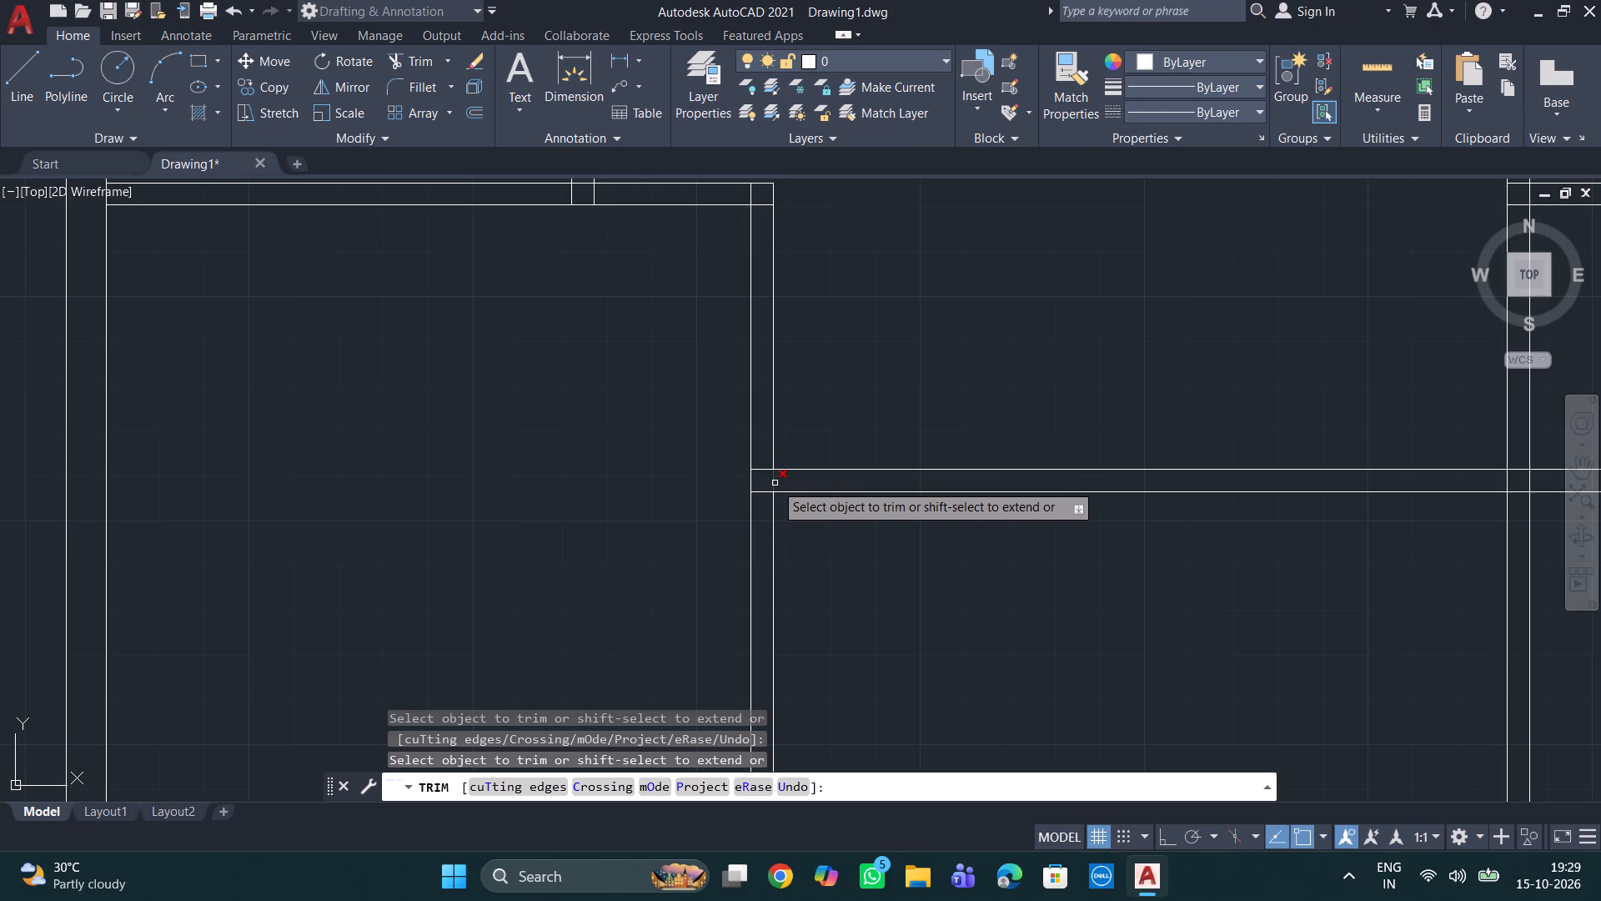
pyautogui.scroll(-3, 863, 445)
pyautogui.moveTo(941, 434); pyautogui.dragTo(880, 551, button='middle')
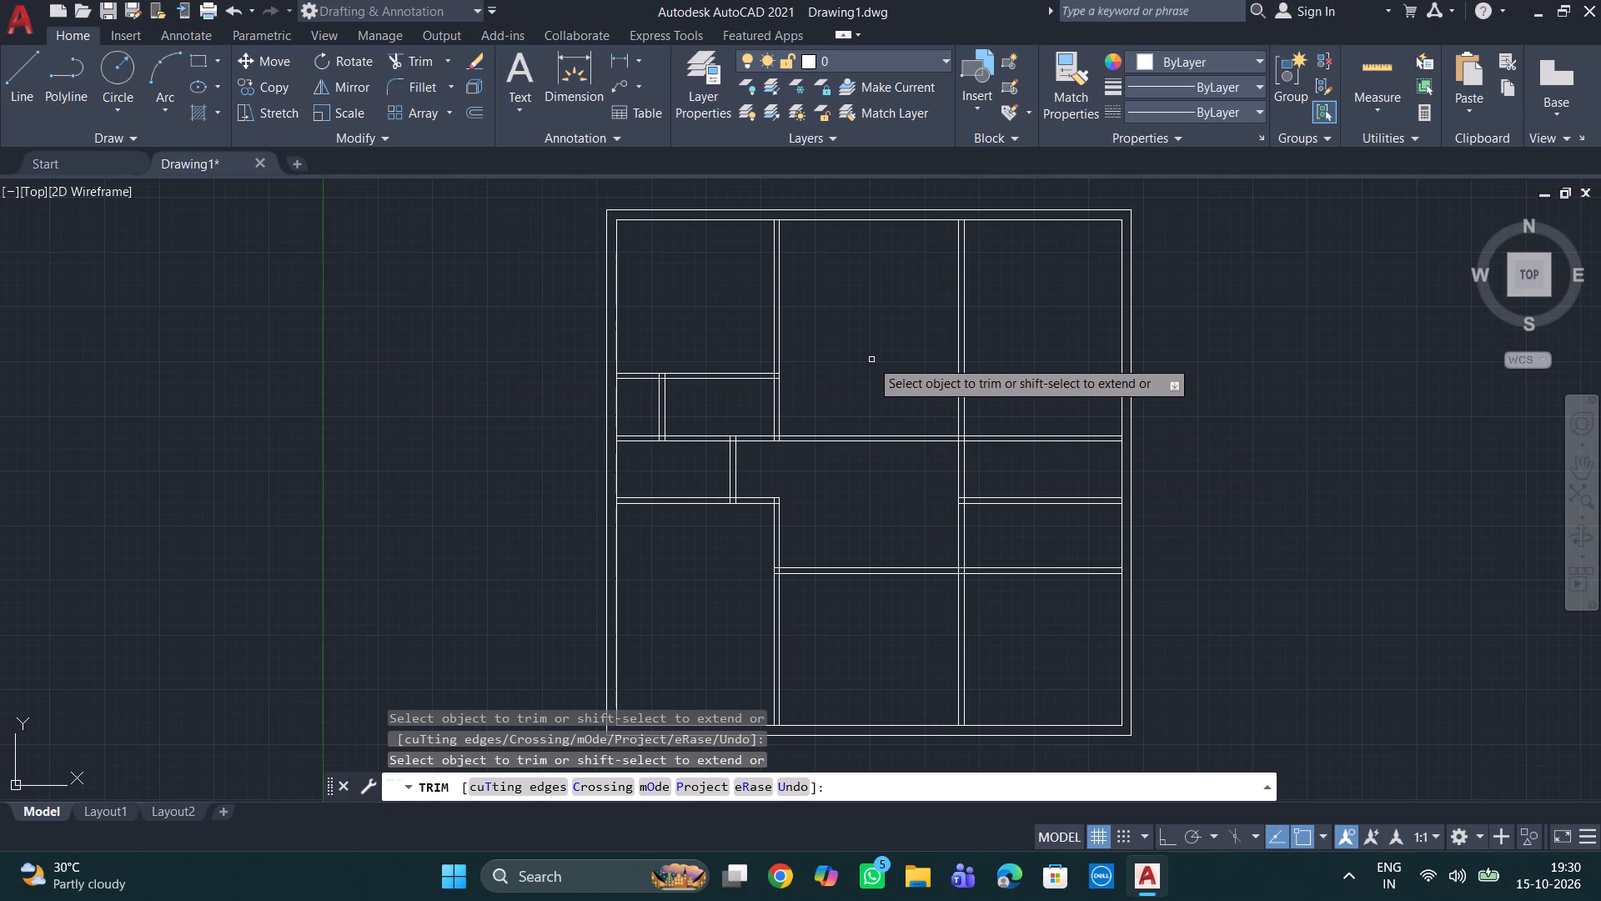
# Trim the top wall's inner line between the faces of both long vertical partitions to open the two junctions.
pyautogui.moveTo(870, 355); pyautogui.dragTo(856, 312, button='middle')
pyautogui.scroll(-1, 861, 316)
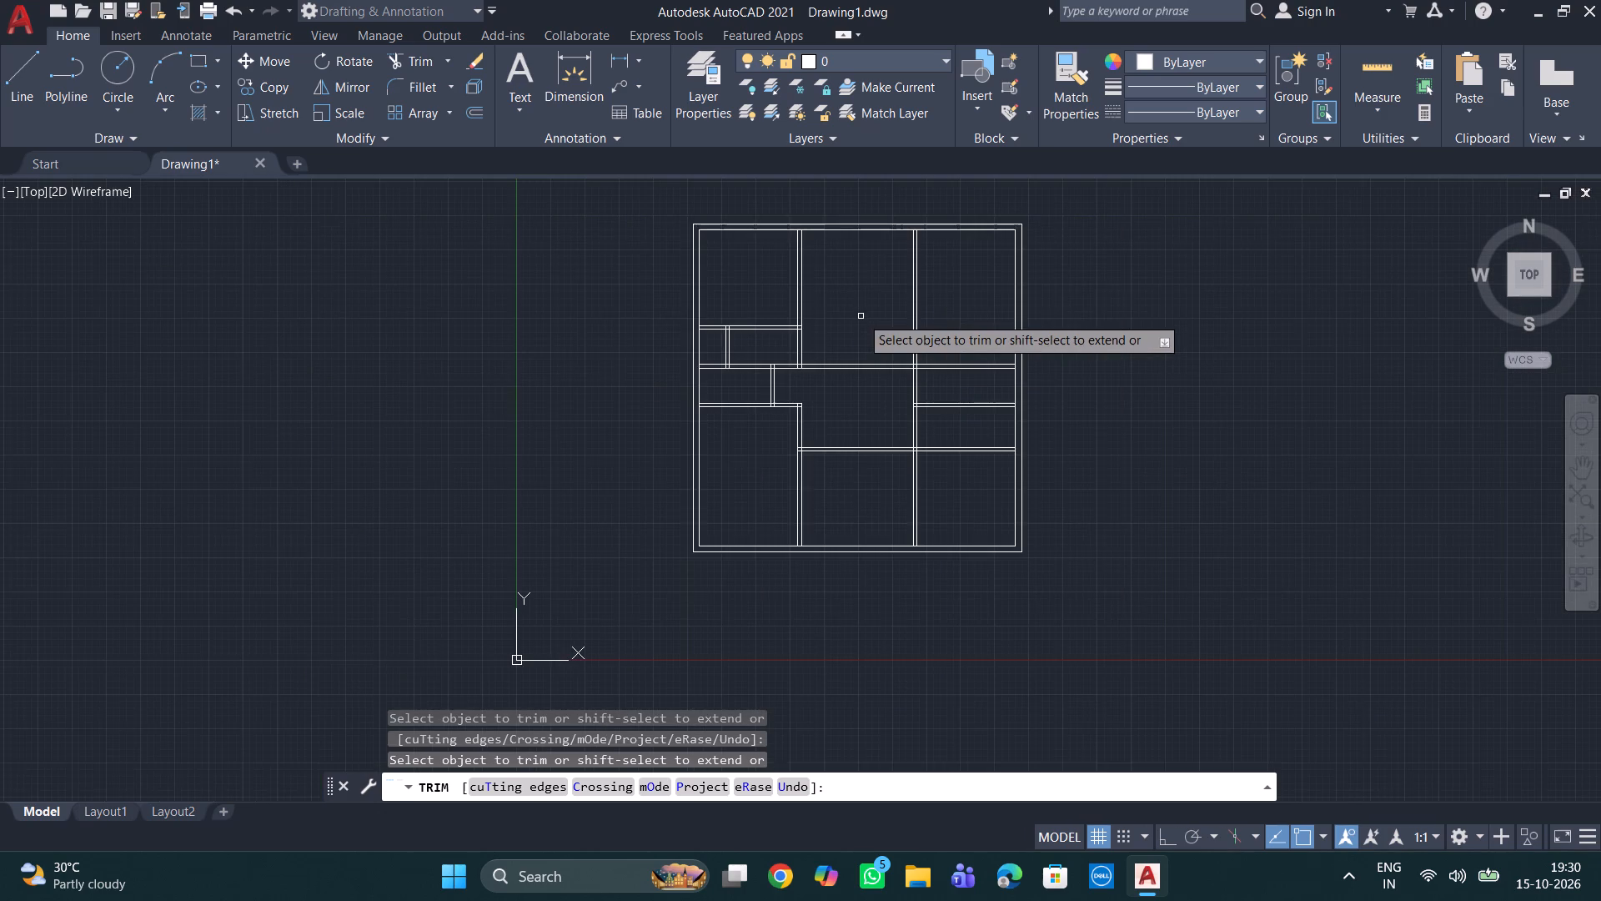
pyautogui.moveTo(863, 313); pyautogui.dragTo(889, 400, button='middle')
pyautogui.scroll(1, 862, 386)
pyautogui.moveTo(862, 386); pyautogui.dragTo(913, 466, button='middle')
pyautogui.scroll(1, 885, 410)
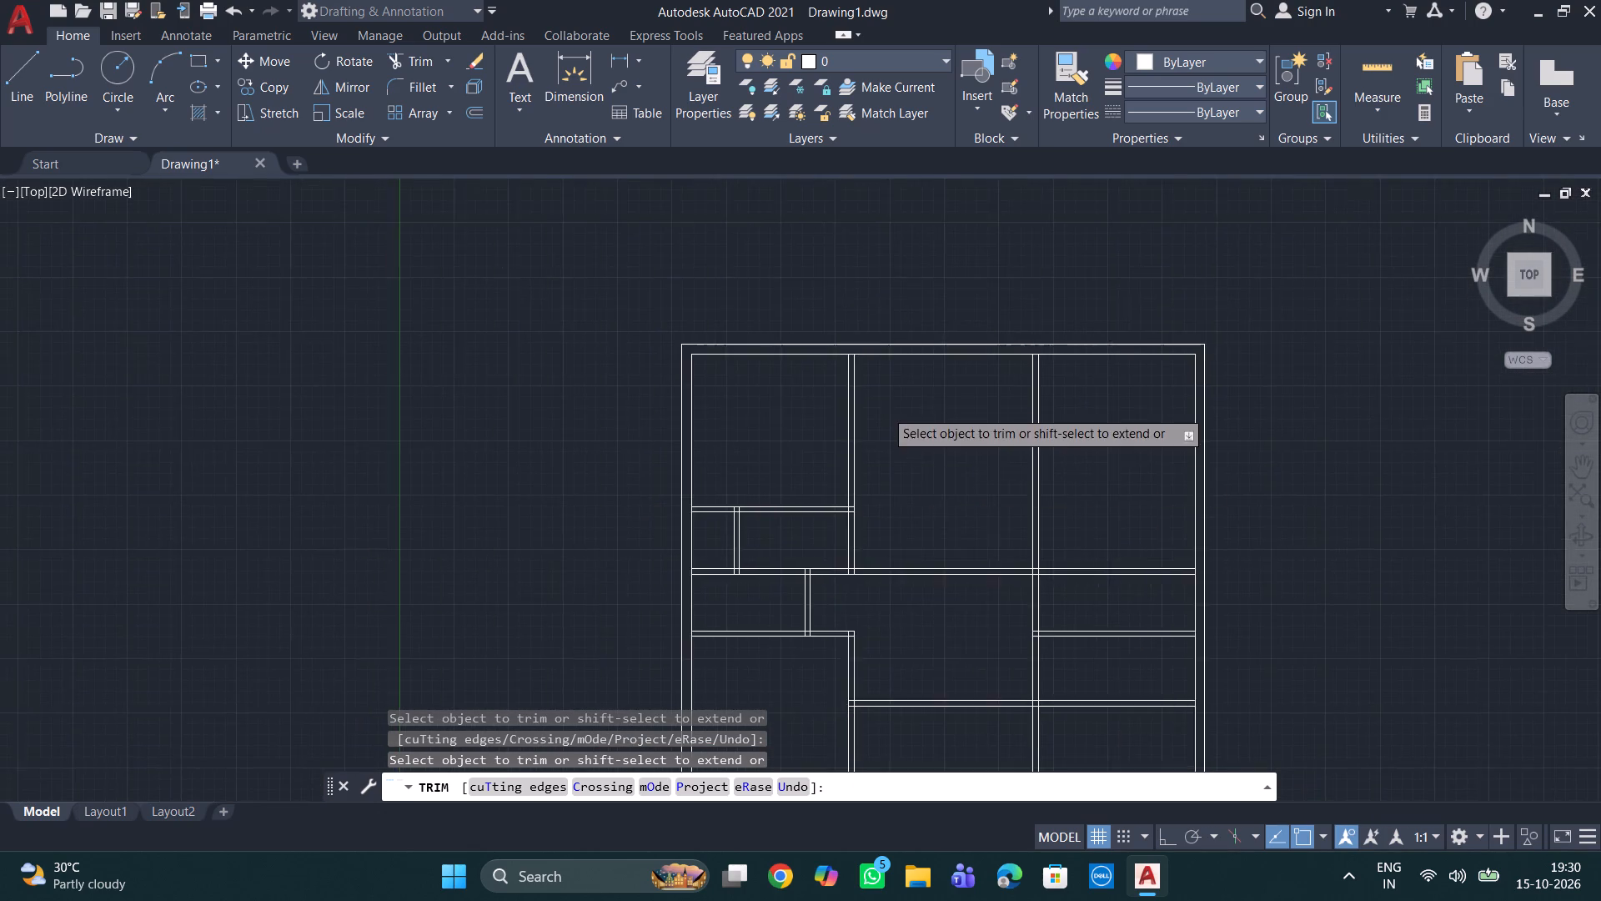
pyautogui.scroll(2, 886, 409)
pyautogui.moveTo(831, 347); pyautogui.dragTo(962, 472, button='middle')
pyautogui.scroll(-1, 960, 470)
pyautogui.scroll(2, 902, 377)
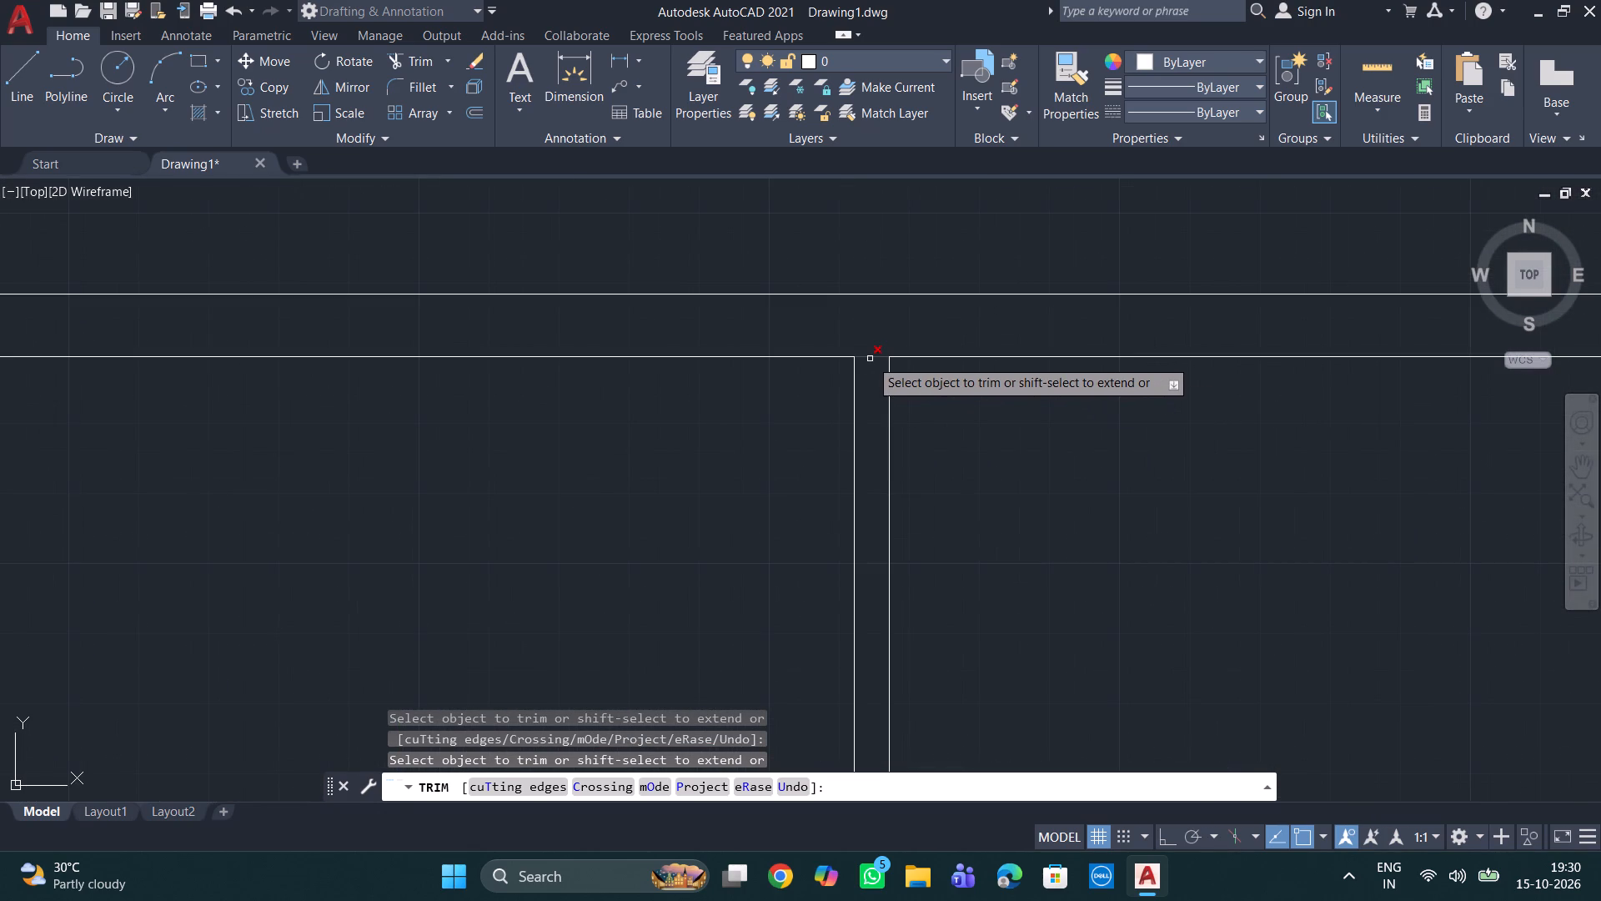
pyautogui.click(870, 355)
pyautogui.scroll(-3, 1017, 464)
pyautogui.moveTo(1049, 469); pyautogui.dragTo(1048, 468, button='middle')
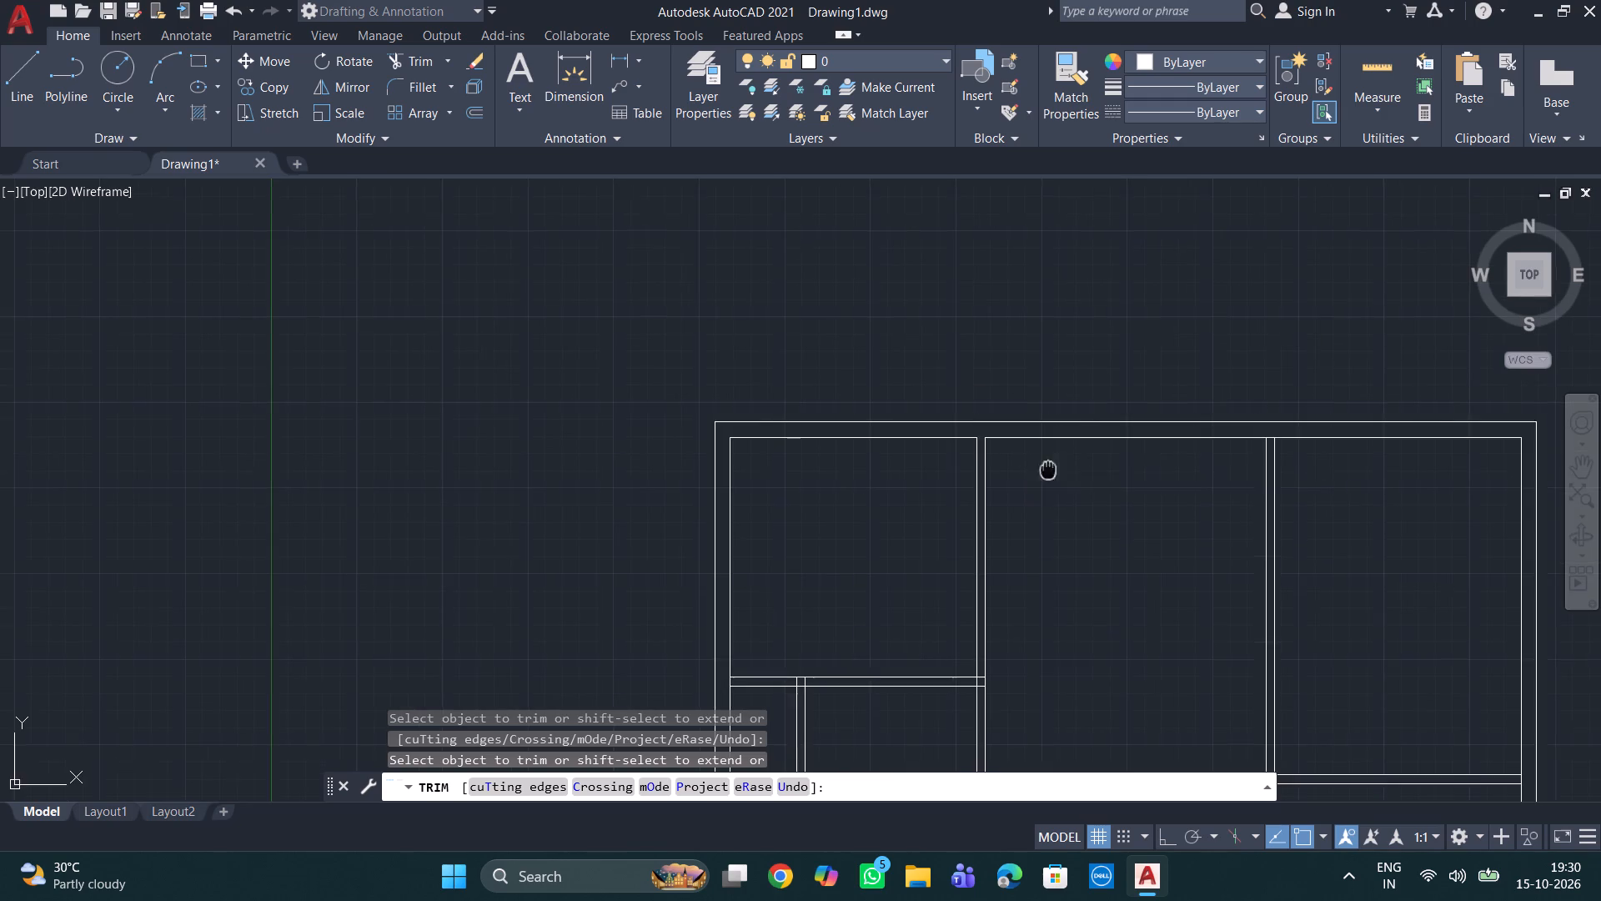
pyautogui.moveTo(1048, 468); pyautogui.dragTo(666, 506, button='middle')
pyautogui.scroll(3, 826, 481)
pyautogui.click(1063, 458)
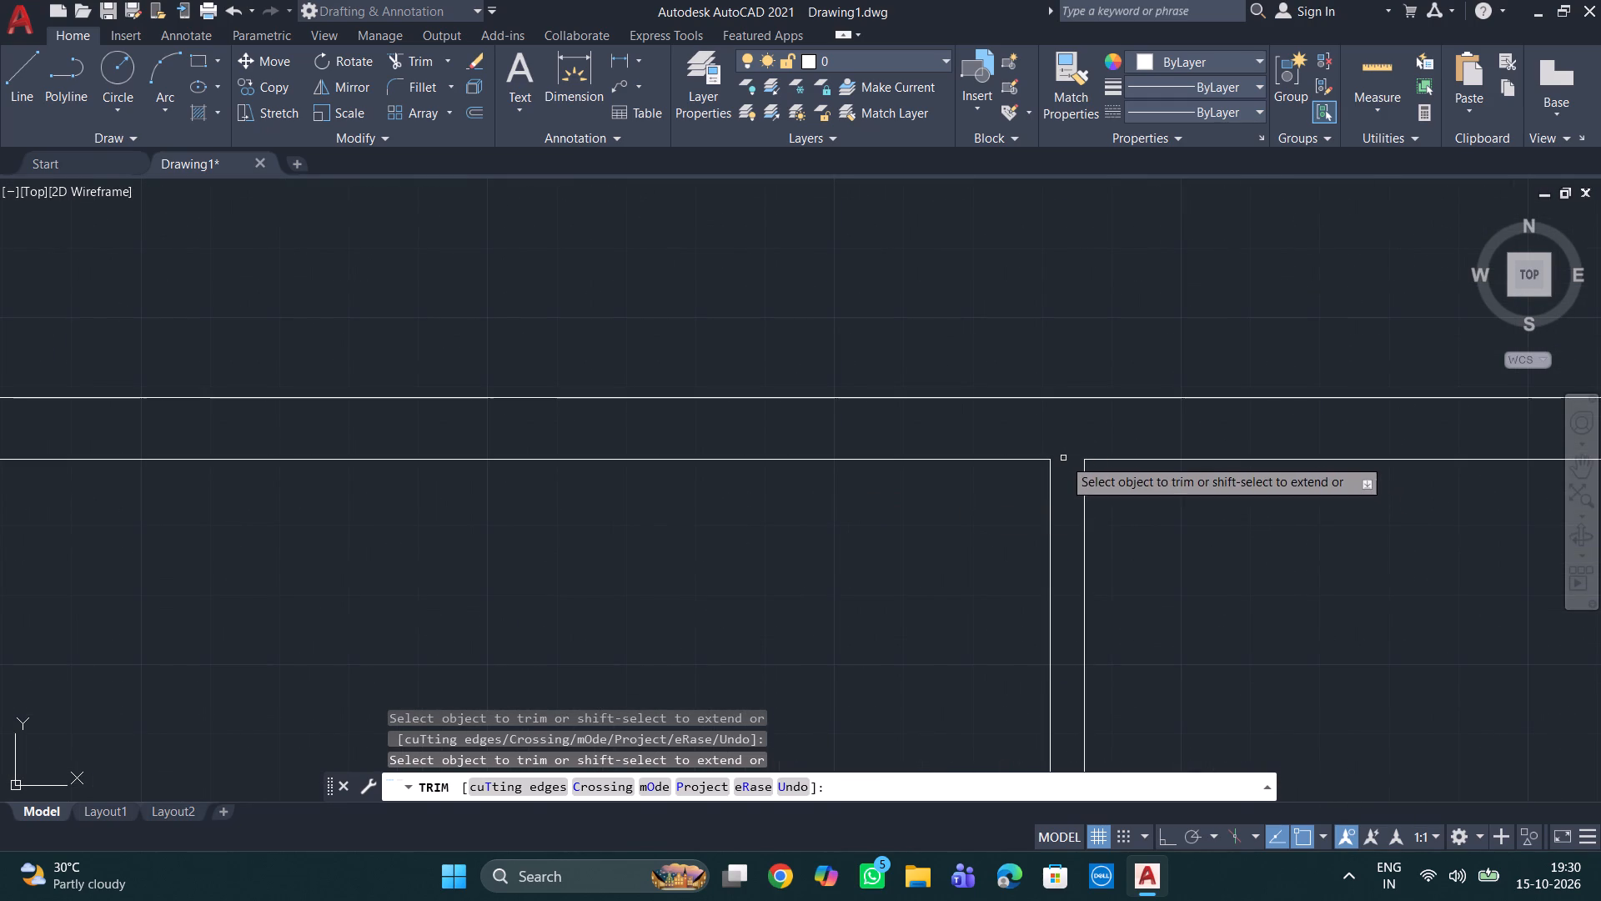
# Examine the wall junctions and room layout around the middle horizontal partition and the passage.
pyautogui.scroll(-2, 1185, 540)
pyautogui.moveTo(1163, 535); pyautogui.dragTo(852, 369, button='middle')
pyautogui.scroll(-3, 1025, 461)
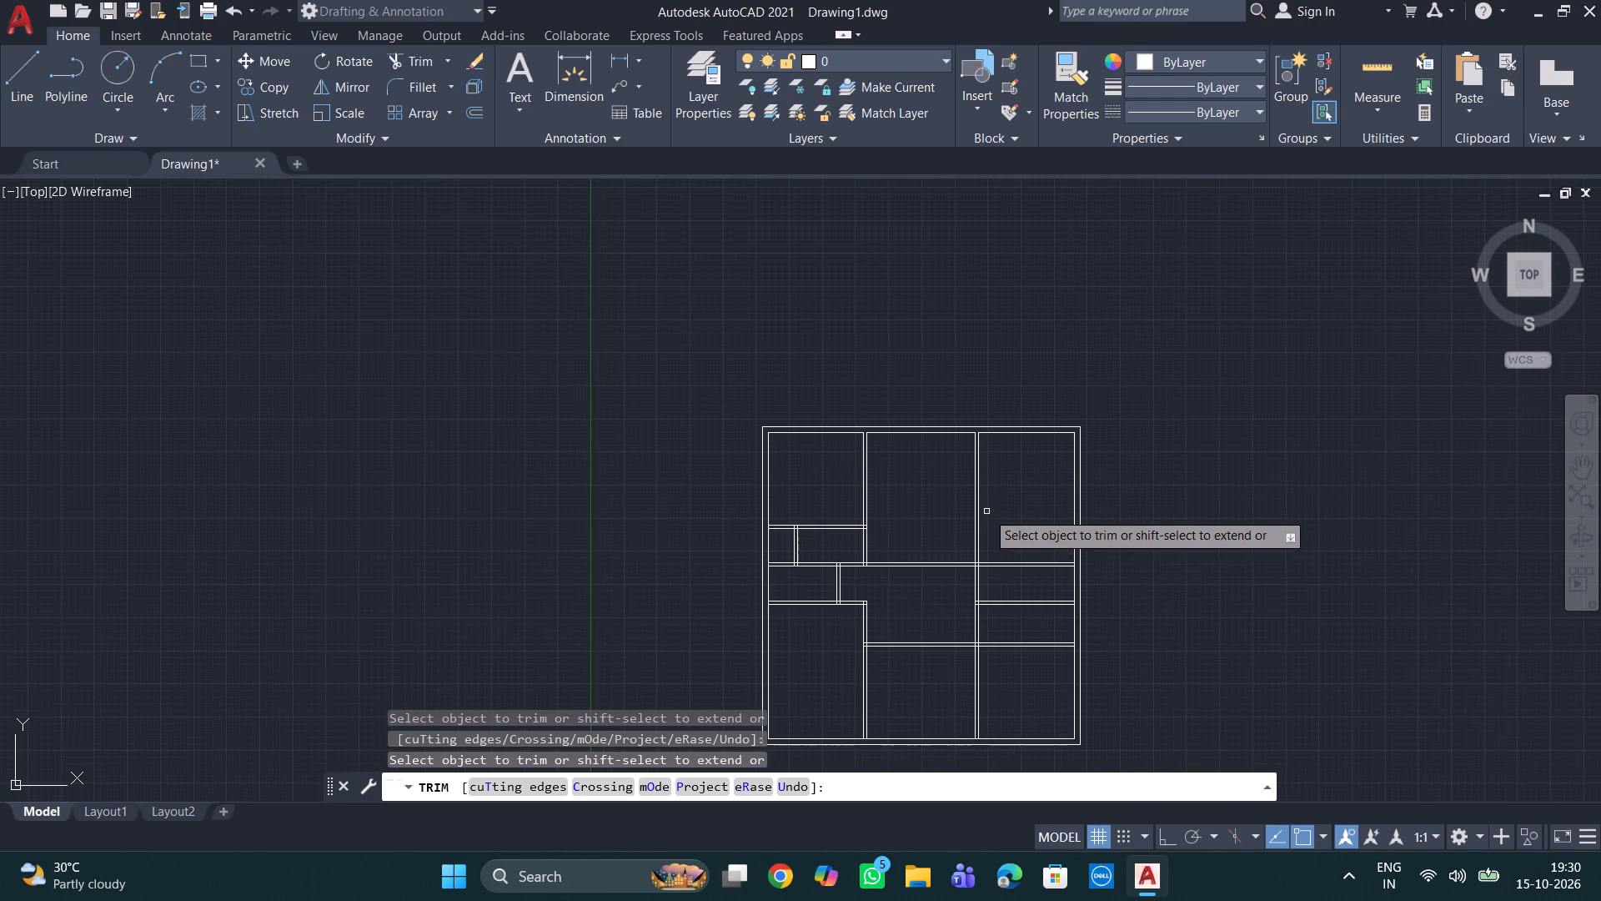
pyautogui.moveTo(987, 509); pyautogui.dragTo(1031, 466, button='middle')
pyautogui.scroll(3, 1065, 481)
pyautogui.moveTo(722, 434); pyautogui.dragTo(914, 388, button='middle')
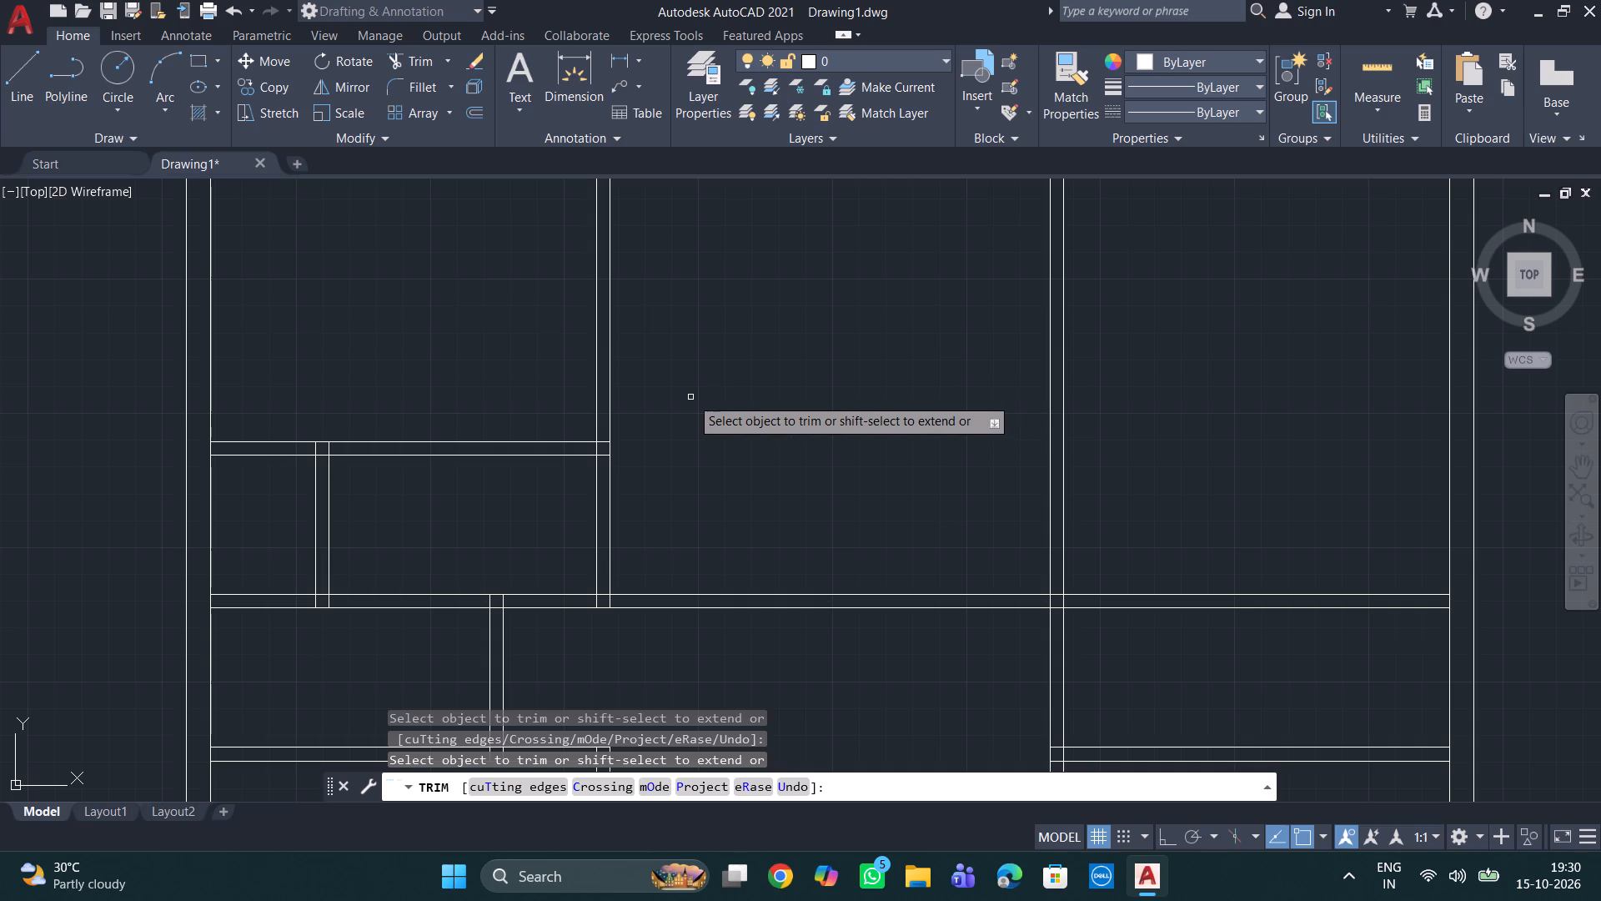
pyautogui.scroll(-1, 791, 454)
pyautogui.moveTo(780, 447); pyautogui.dragTo(804, 365, button='middle')
pyautogui.scroll(-1, 798, 430)
pyautogui.moveTo(814, 506); pyautogui.dragTo(795, 494, button='middle')
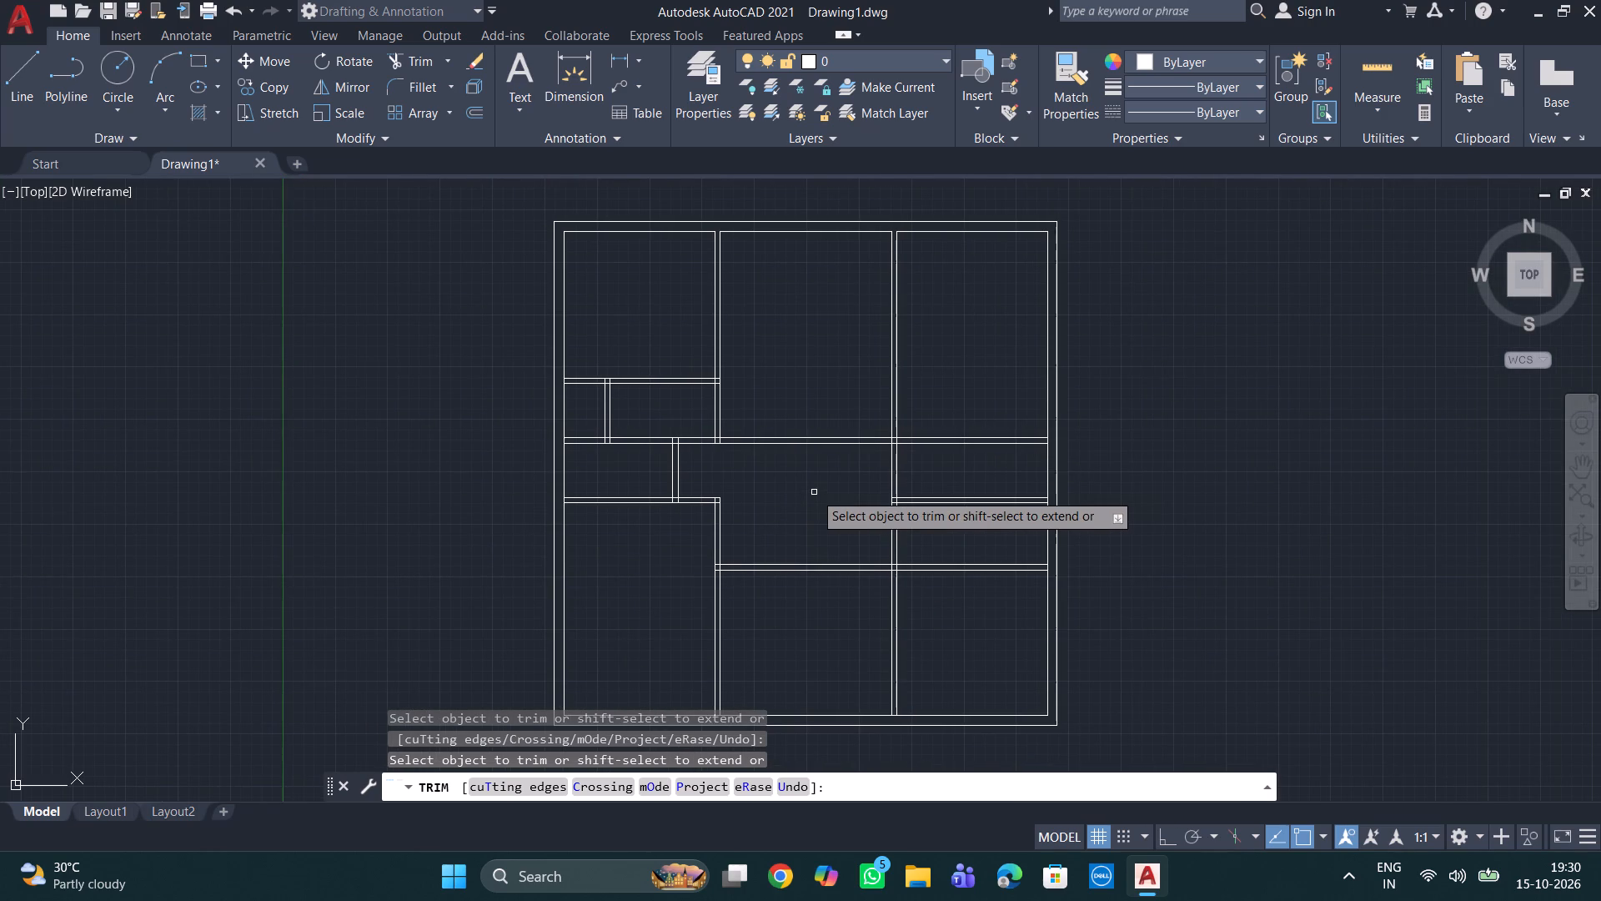
pyautogui.moveTo(775, 491); pyautogui.dragTo(811, 452, button='middle')
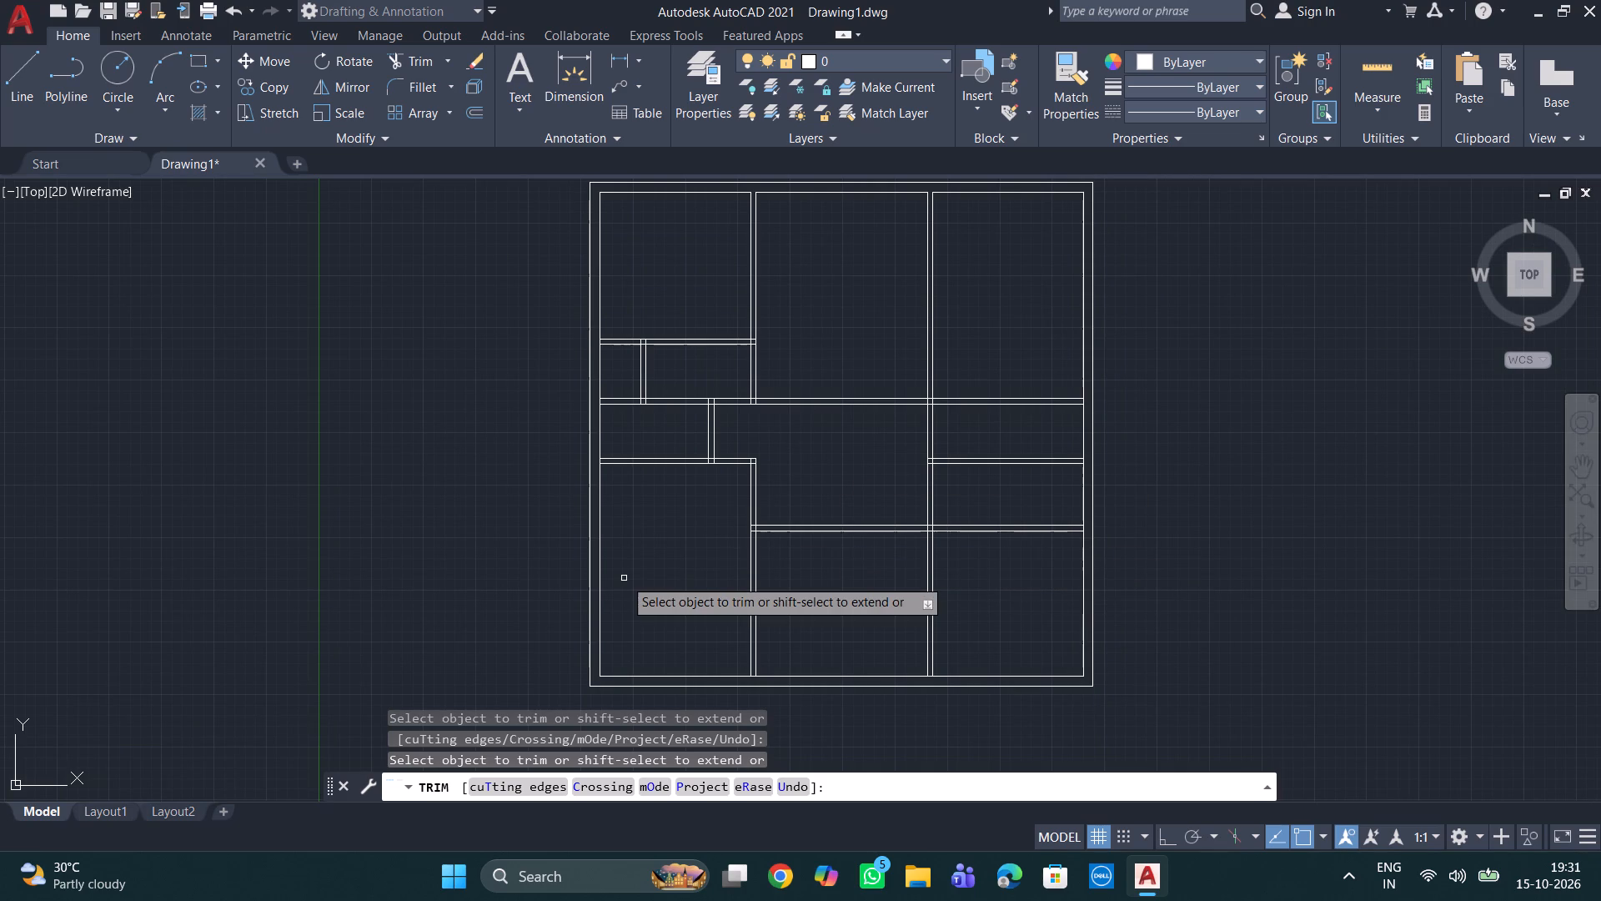
# Trim the left long vertical partition's right line between the new horizontal partition's two lines, and end the Trim command.
pyautogui.moveTo(791, 591); pyautogui.dragTo(780, 573, button='middle')
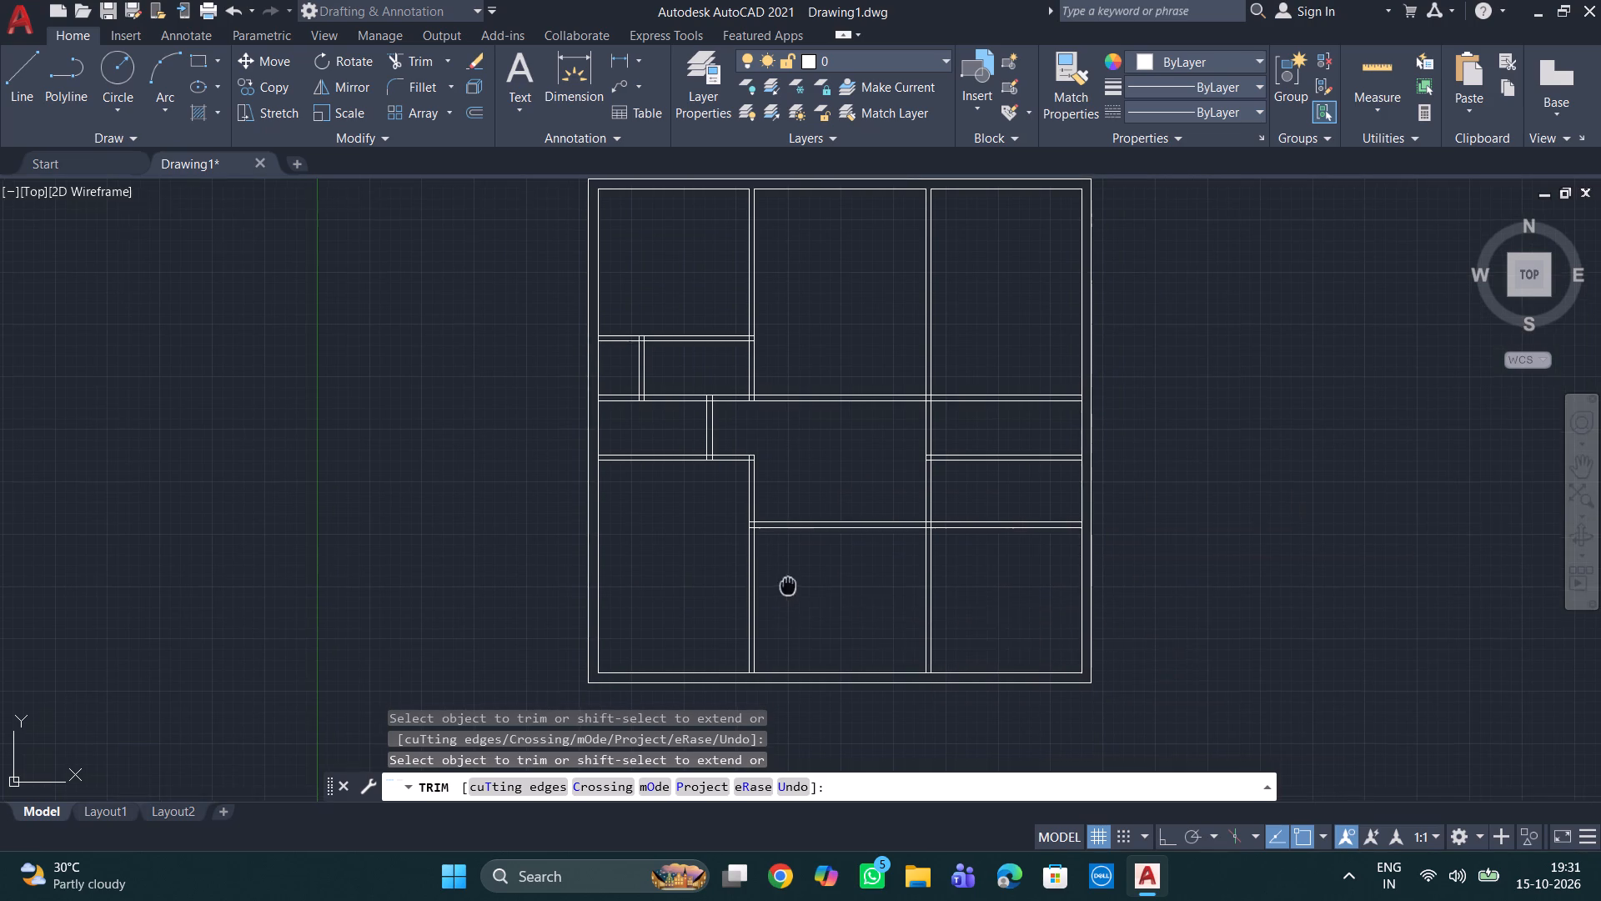
pyautogui.moveTo(780, 573); pyautogui.dragTo(775, 554, button='middle')
pyautogui.scroll(2, 772, 506)
pyautogui.moveTo(758, 535); pyautogui.dragTo(748, 491, button='middle')
pyautogui.scroll(2, 734, 446)
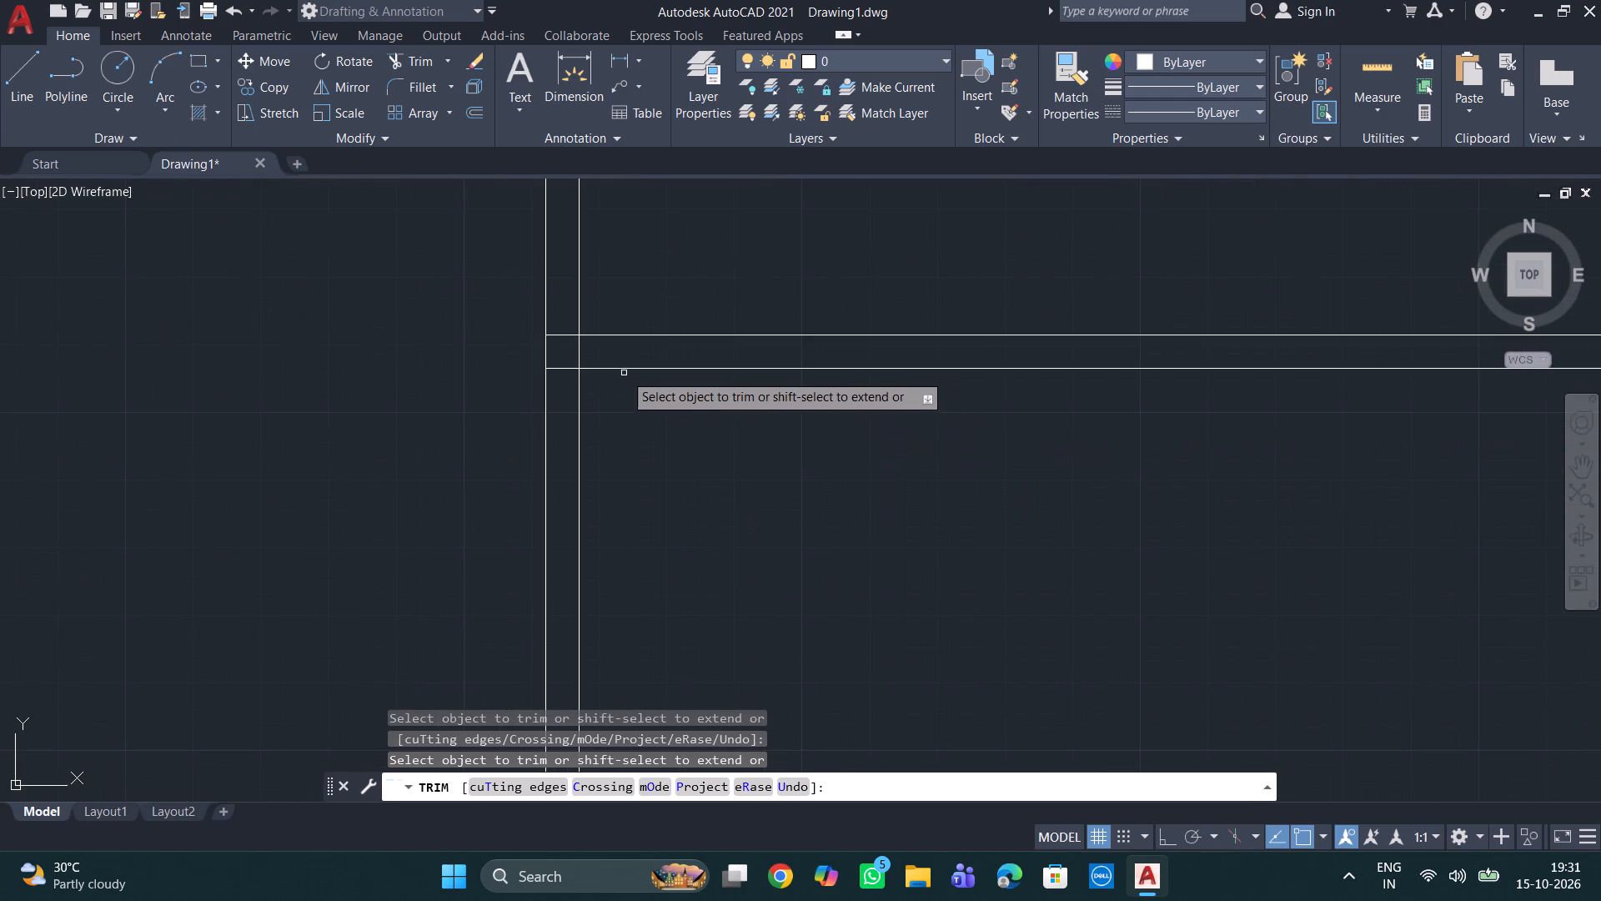
pyautogui.click(576, 353)
pyautogui.scroll(-1, 675, 531)
pyautogui.moveTo(670, 526); pyautogui.dragTo(780, 377, button='middle')
pyautogui.scroll(-1, 785, 400)
pyautogui.moveTo(803, 534); pyautogui.dragTo(831, 465, button='middle')
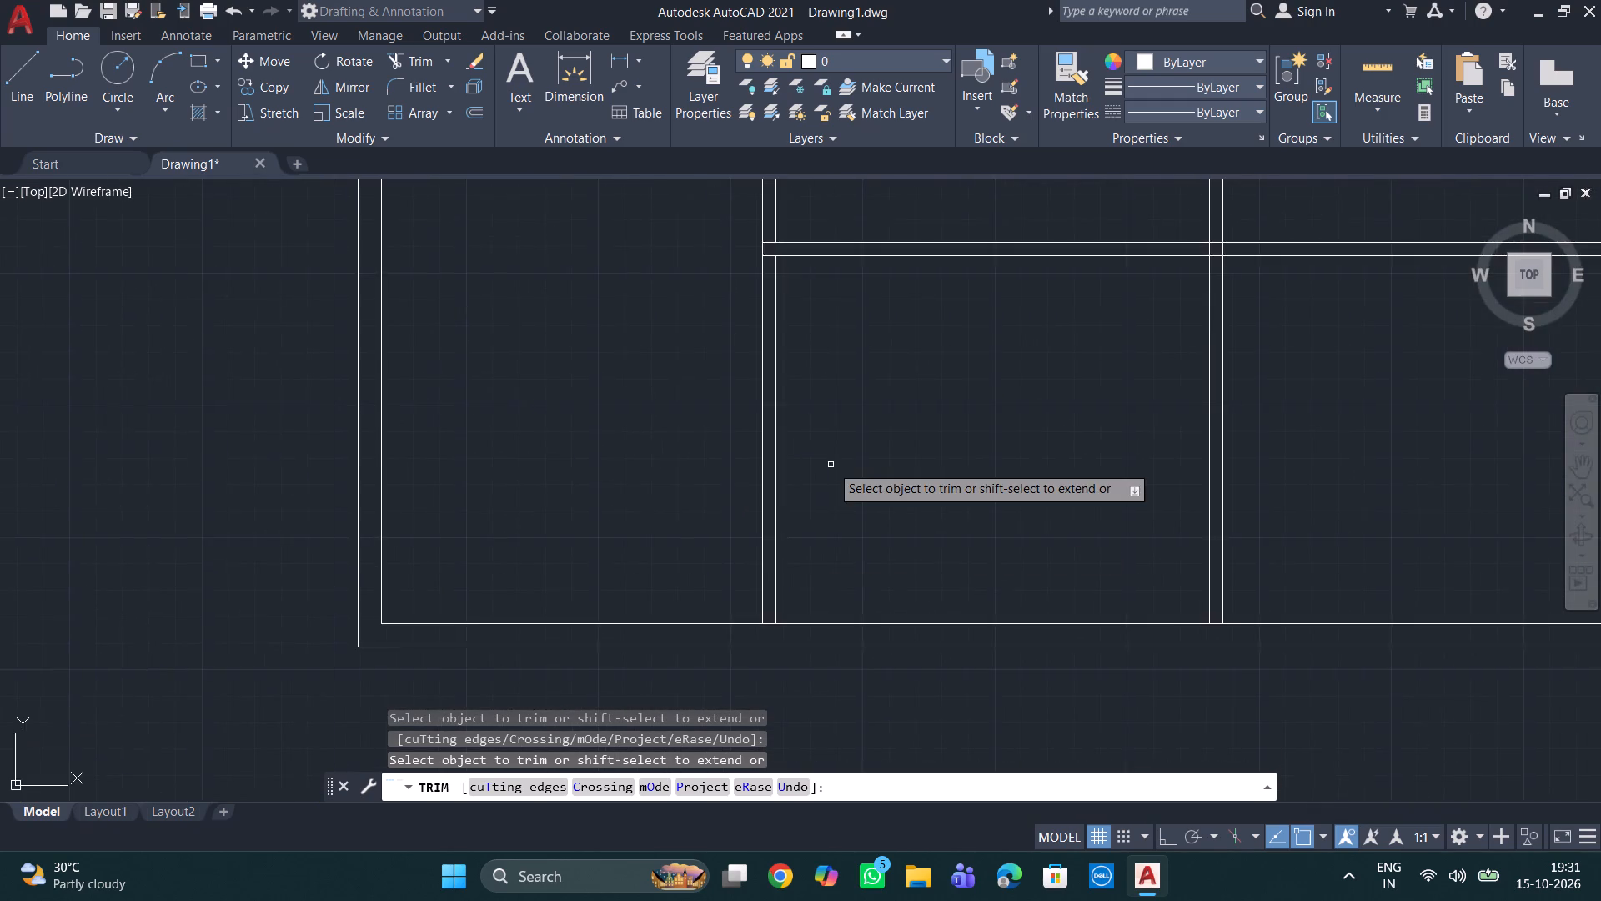
pyautogui.scroll(-1, 832, 467)
pyautogui.press('Escape')
pyautogui.press('Escape')
pyautogui.press('Escape')
pyautogui.press('Escape')
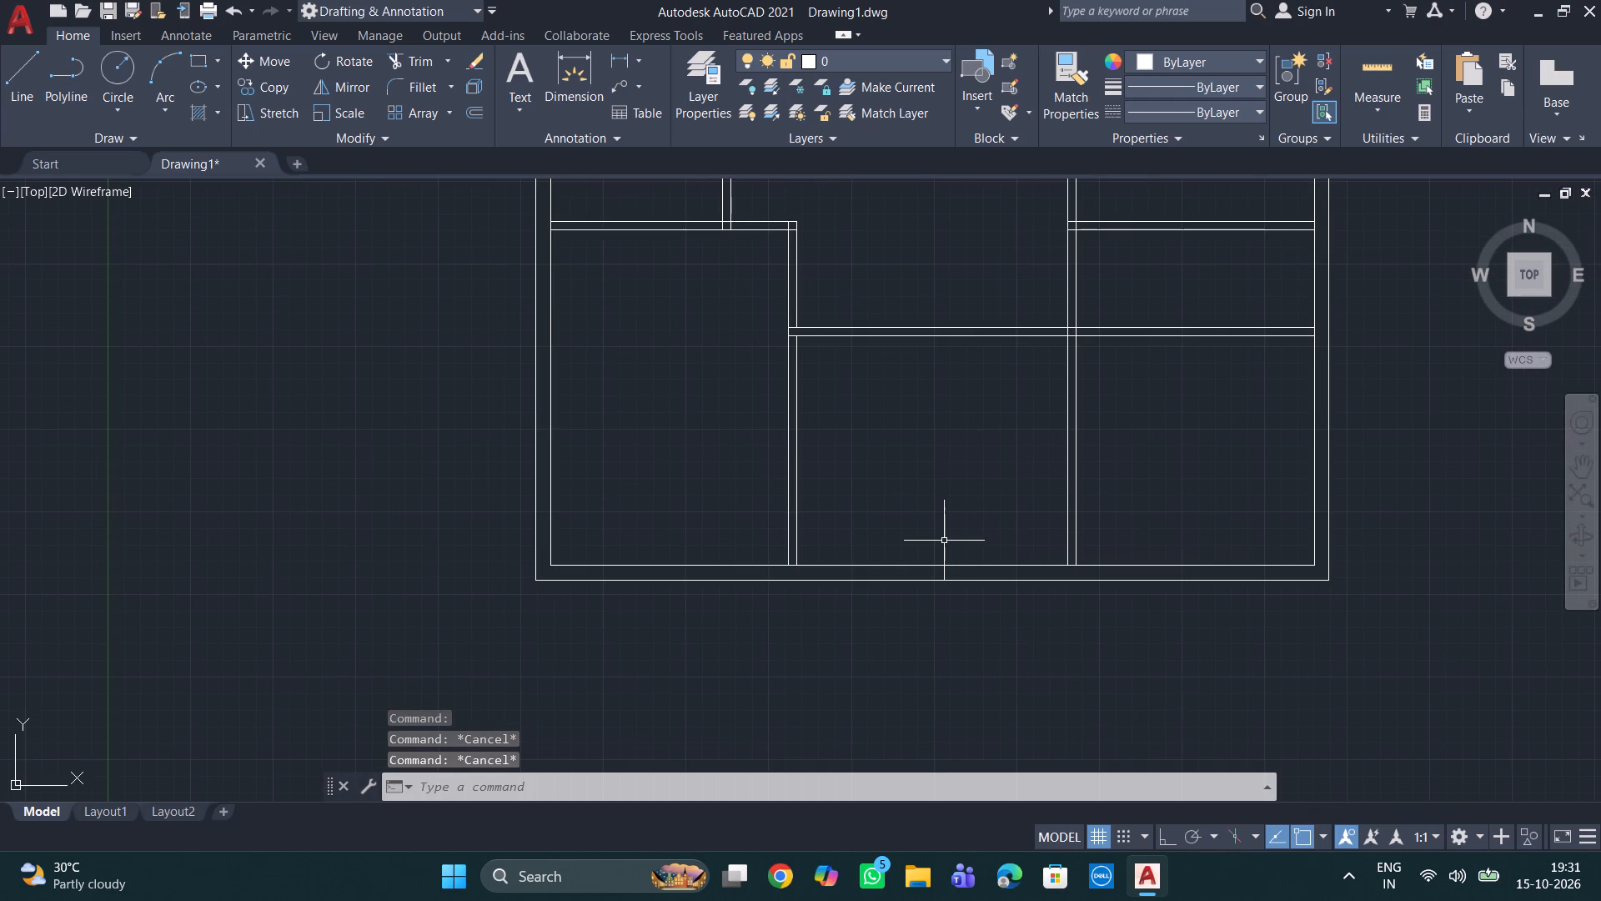
# Offset the left long vertical partition's right line 3'8" to the right below the horizontal partition, and offset the copy 5" for a new partition.
pyautogui.press('Escape')
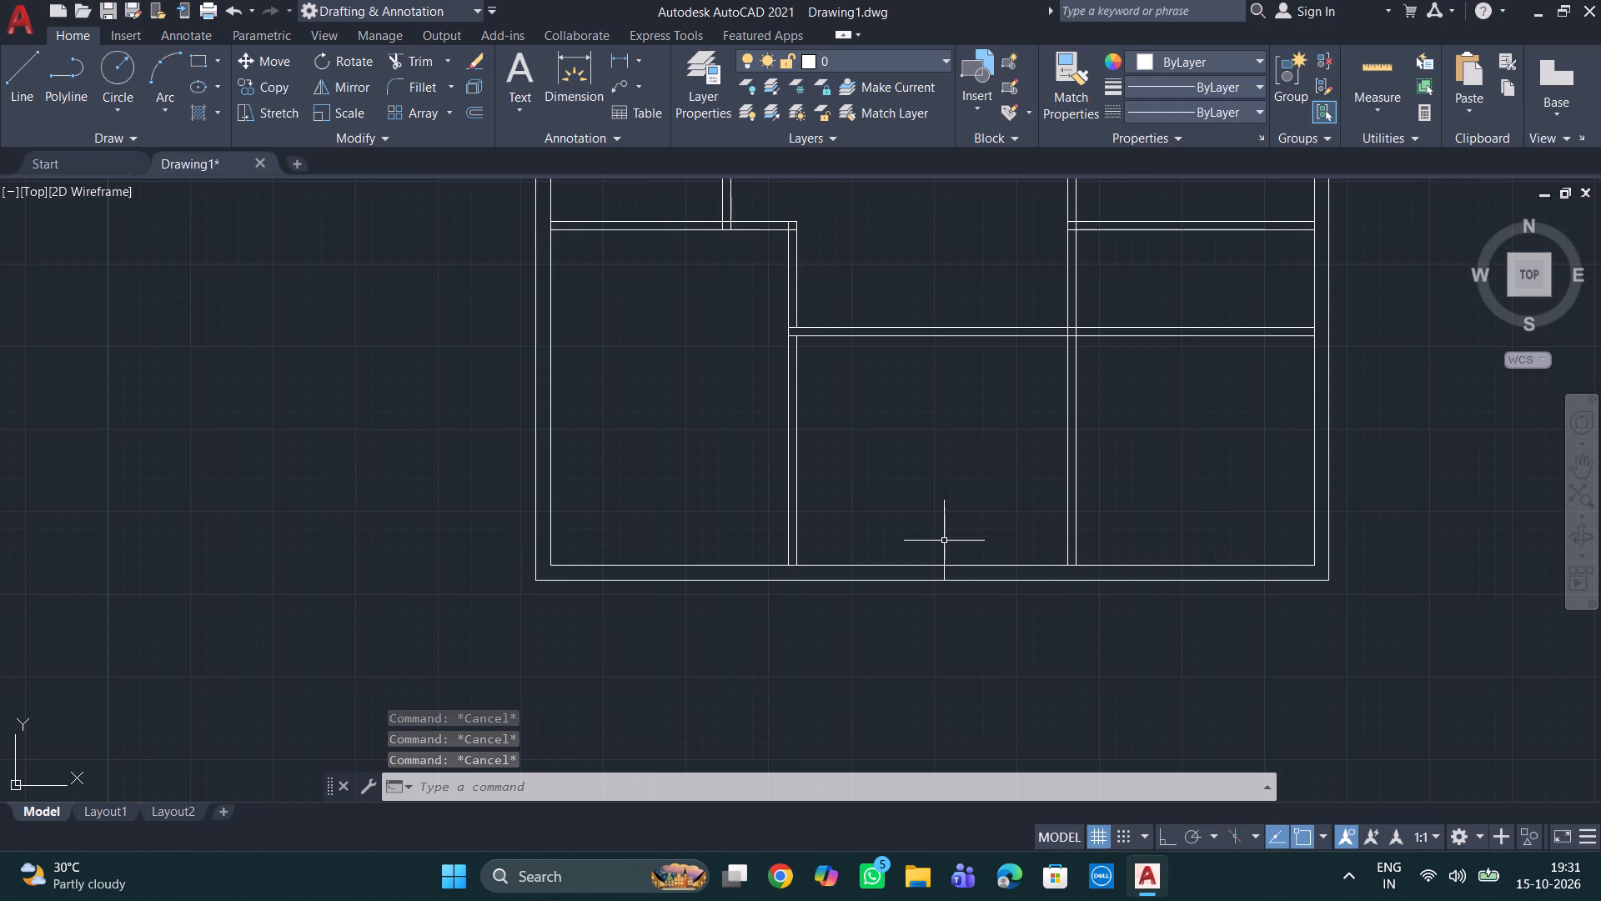
pyautogui.press('o')
pyautogui.press('Return')
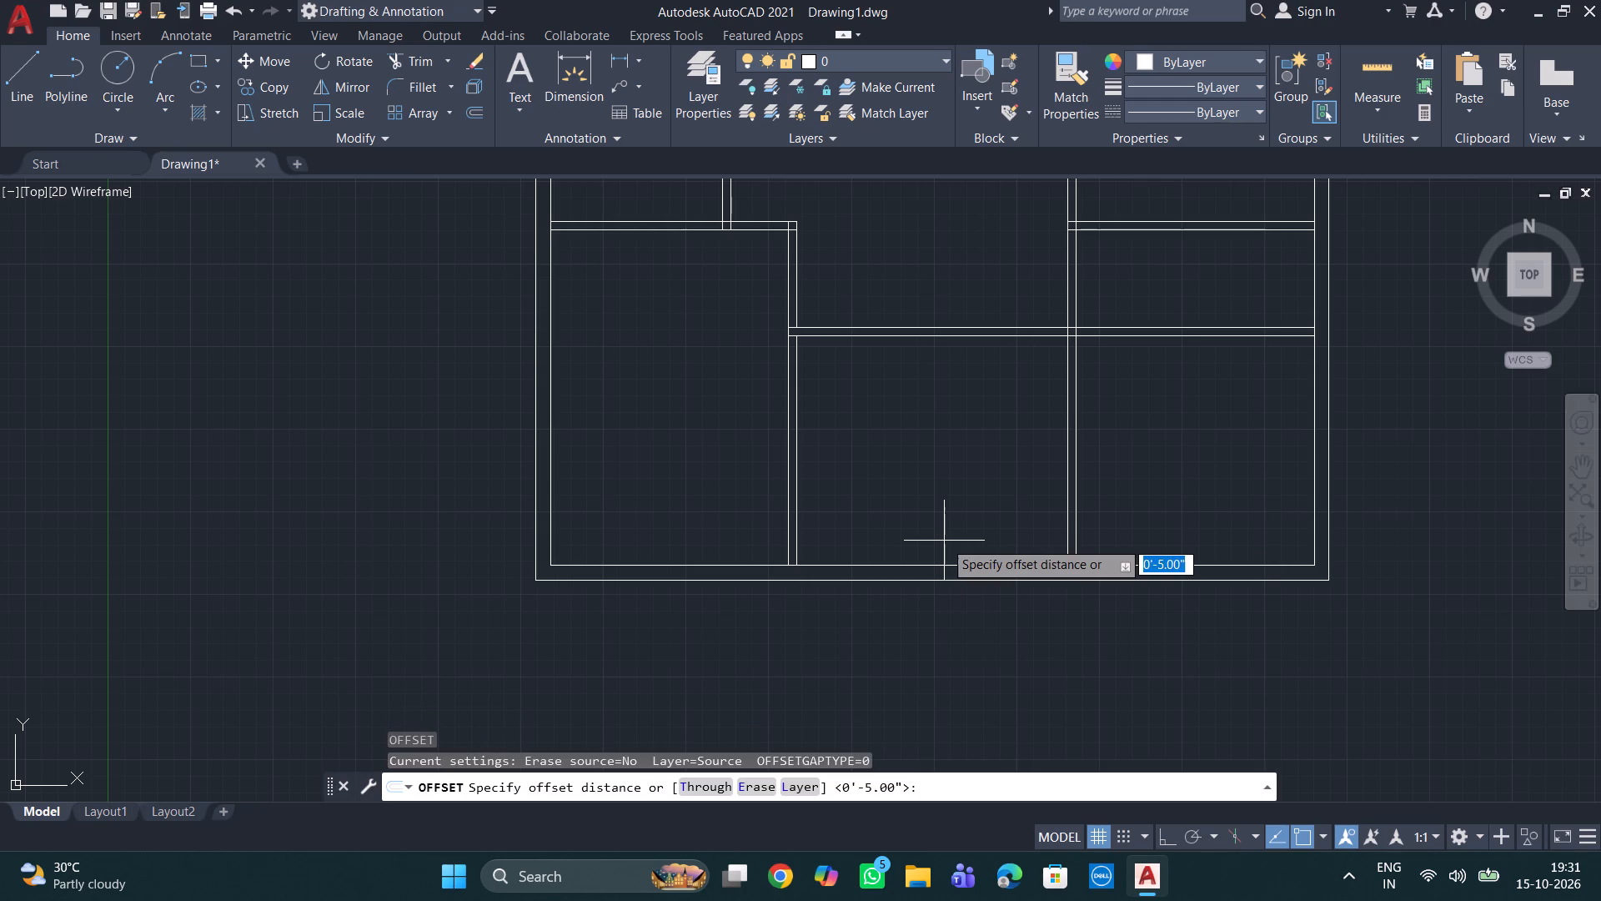
pyautogui.write("3'")
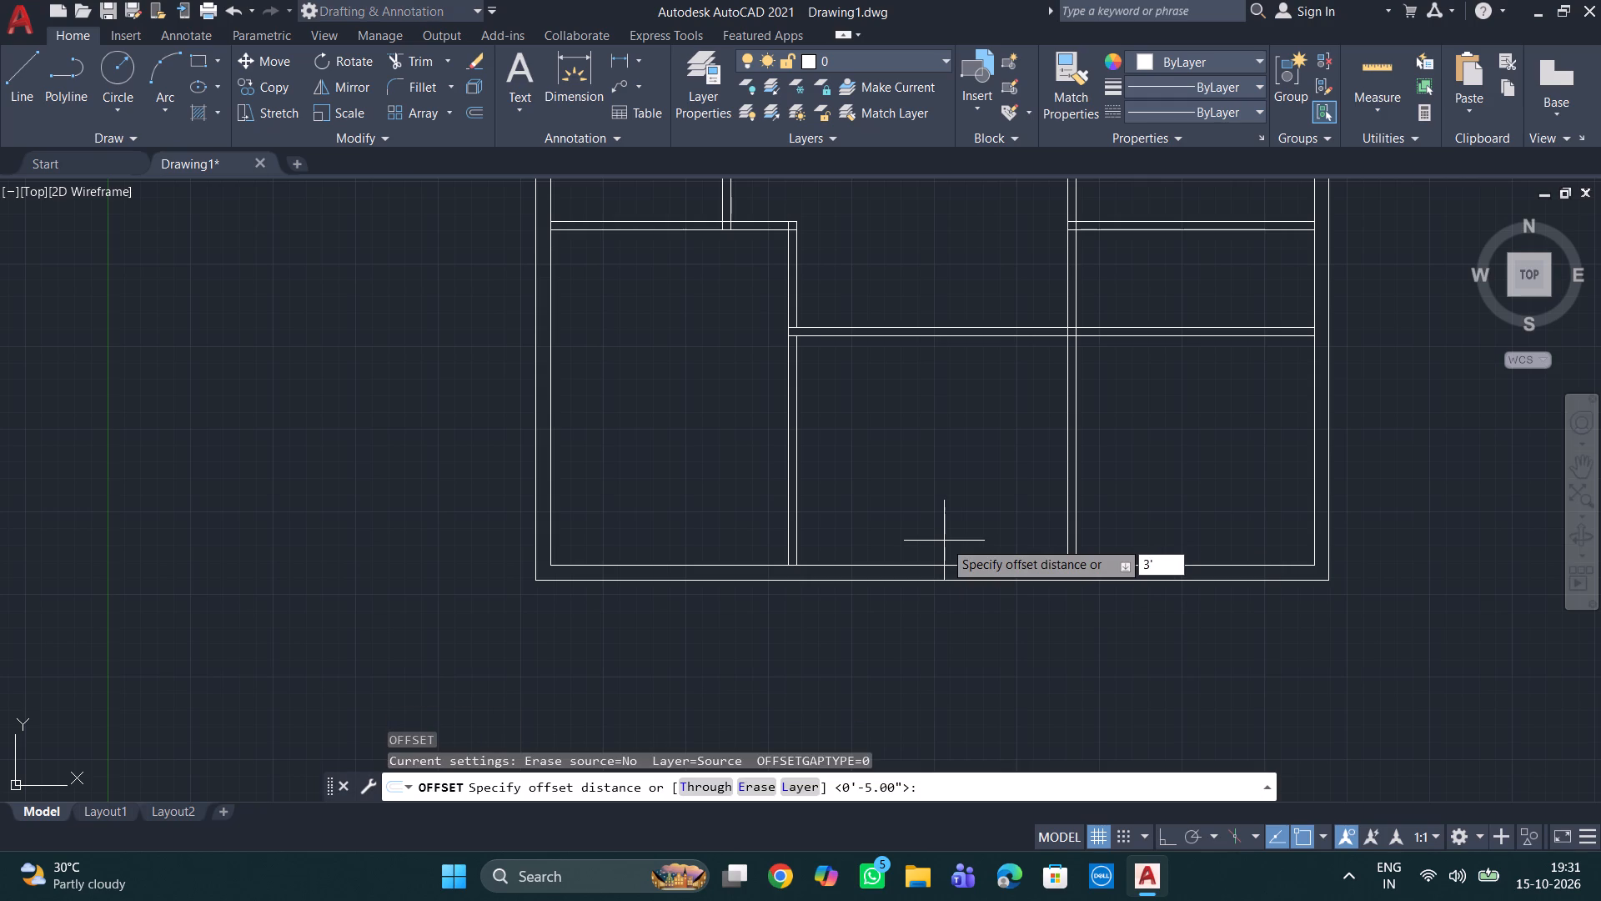
pyautogui.write('8"')
pyautogui.press('Return')
pyautogui.click(797, 476)
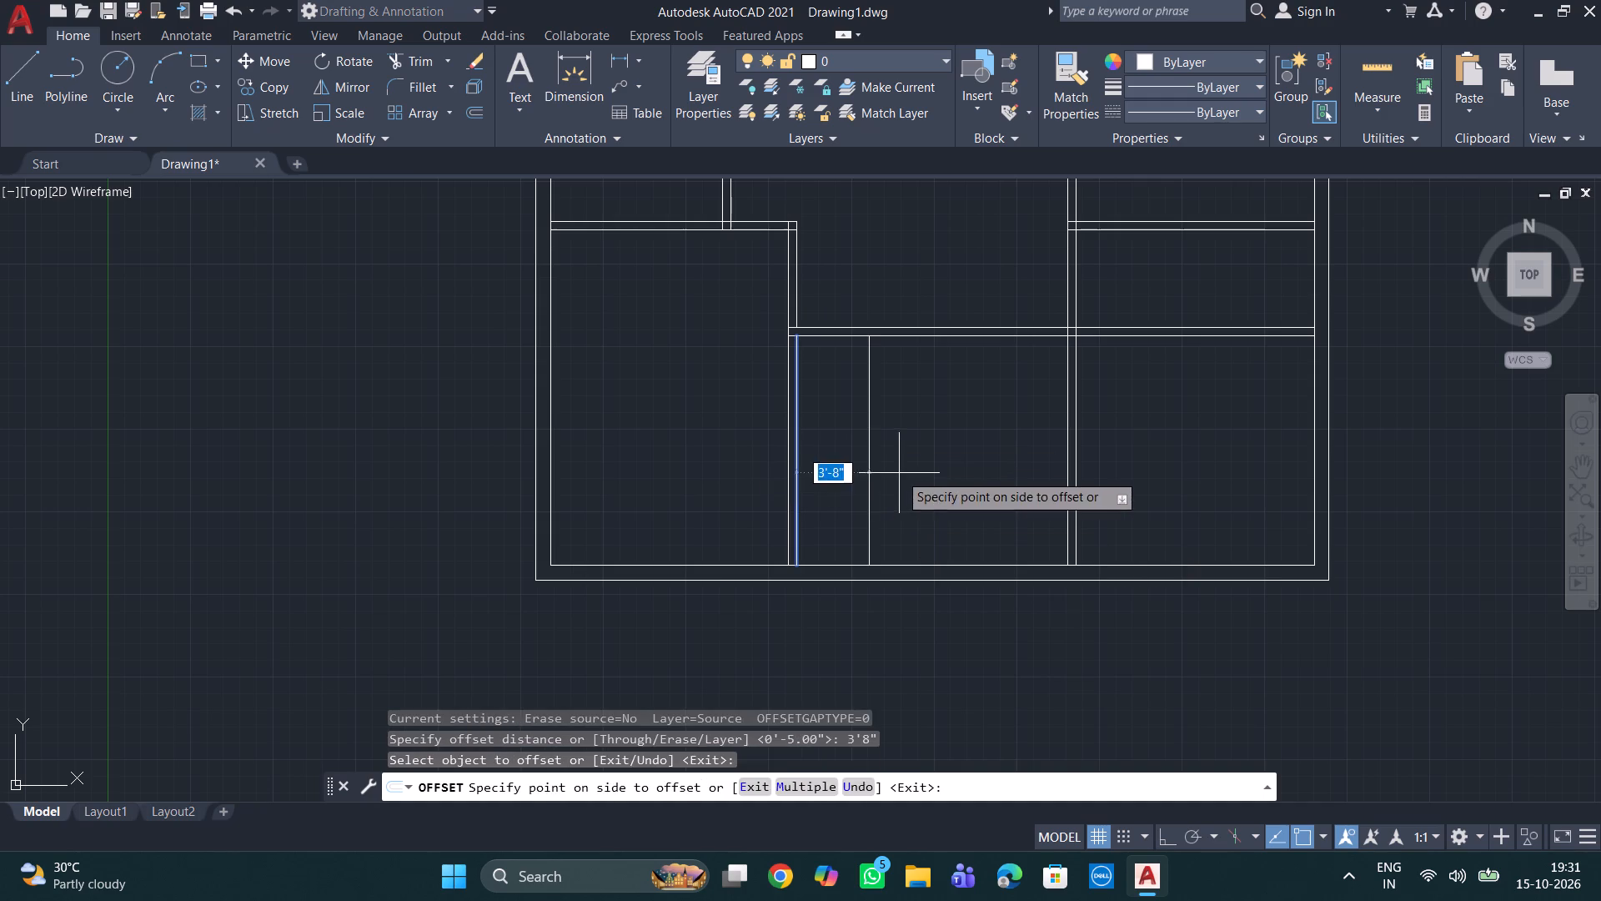
pyautogui.click(899, 473)
pyautogui.click(867, 481)
pyautogui.press('BackSpace')
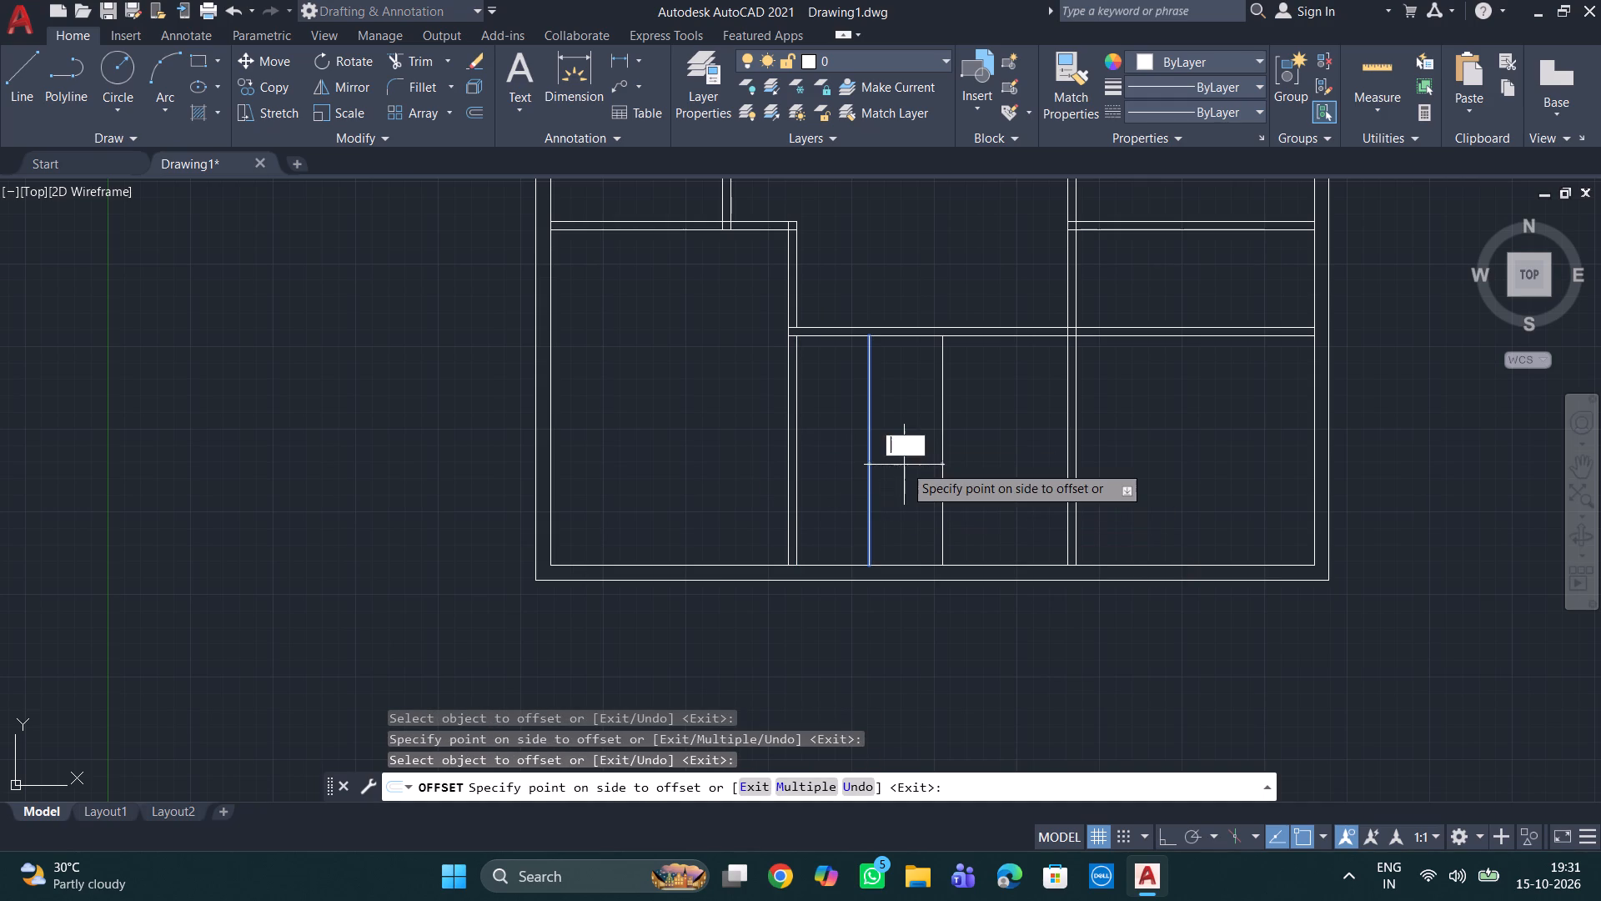
pyautogui.write('5"')
pyautogui.press('Return')
# Offset the lower line of the horizontal partition above the new vertical partition 7' down, and offset the copy 5" further down.
pyautogui.scroll(-1, 900, 467)
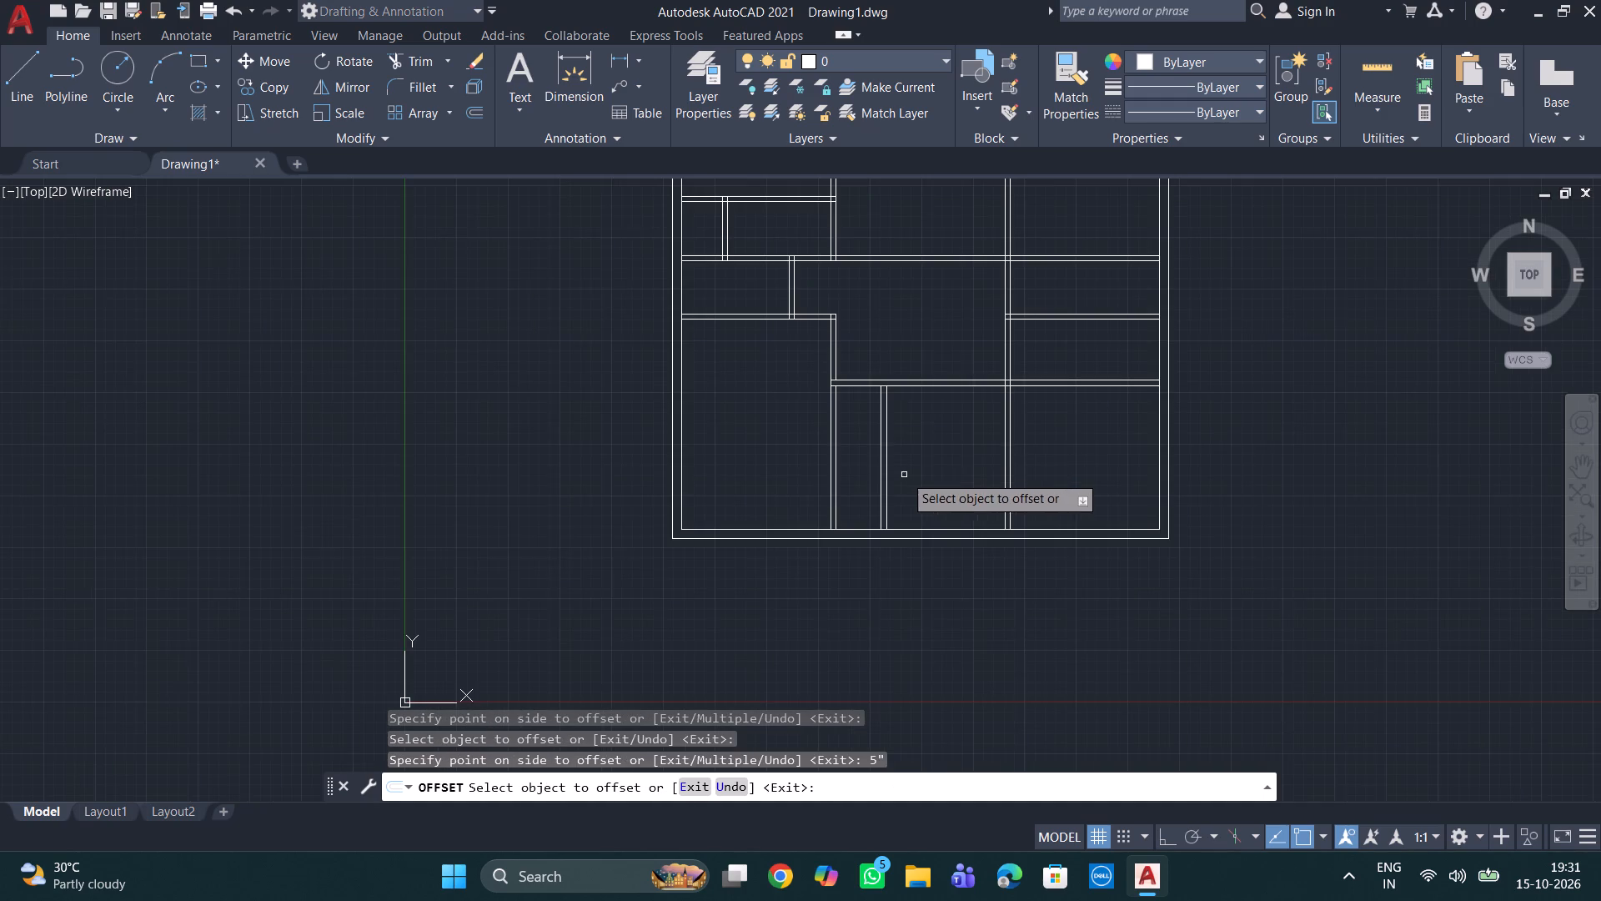
pyautogui.scroll(2, 850, 399)
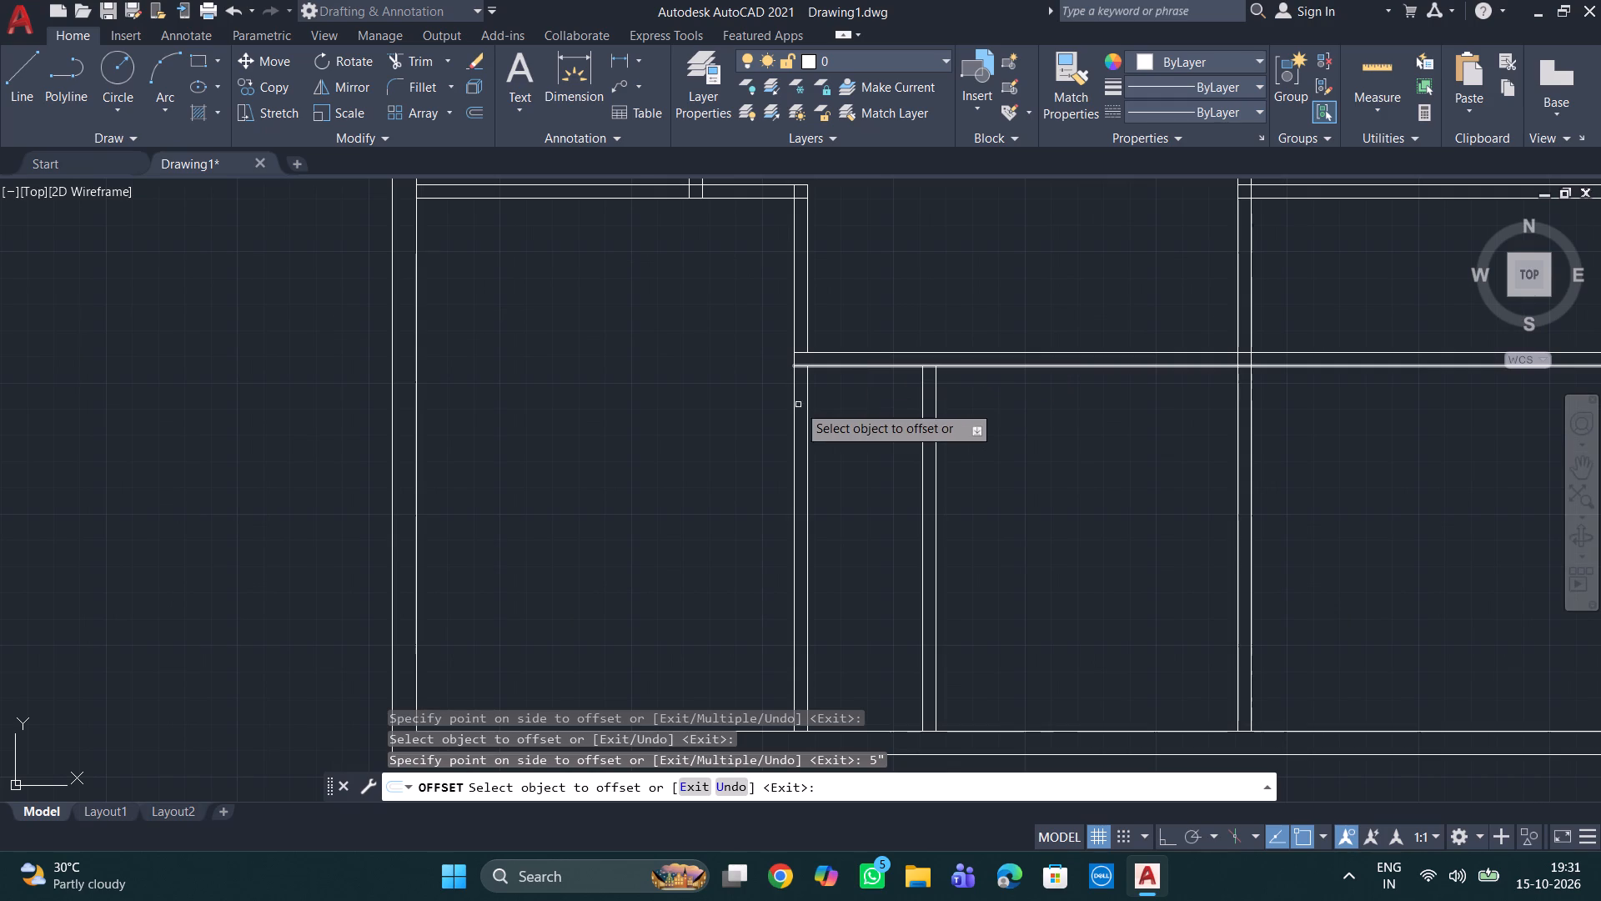
pyautogui.click(861, 364)
pyautogui.press('BackSpace')
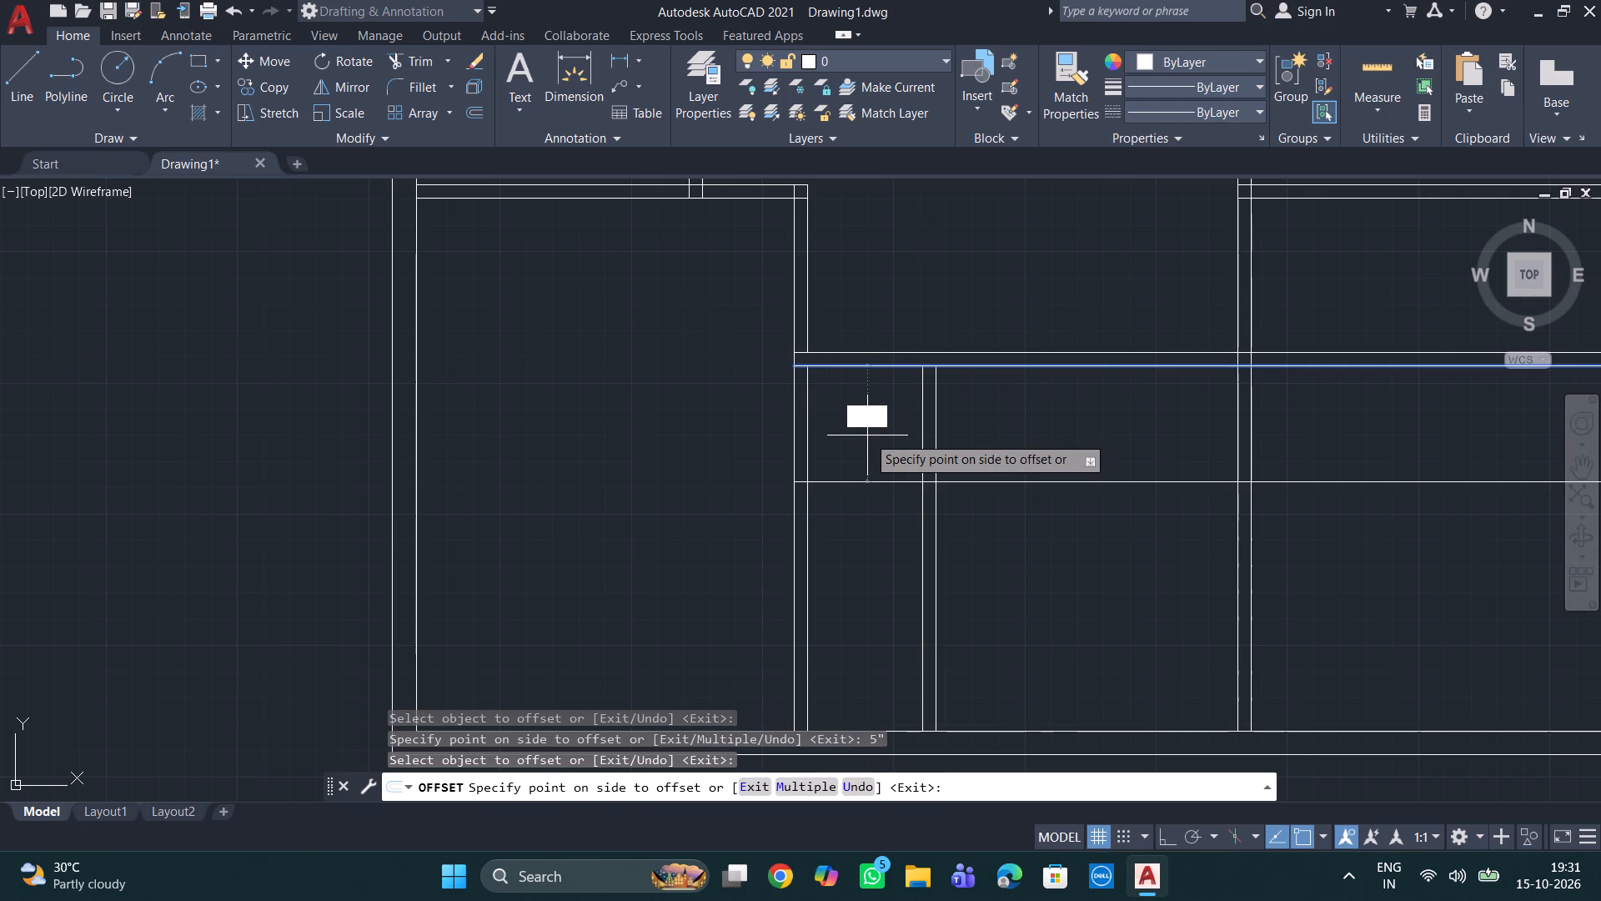
pyautogui.write("7'")
pyautogui.press('Return')
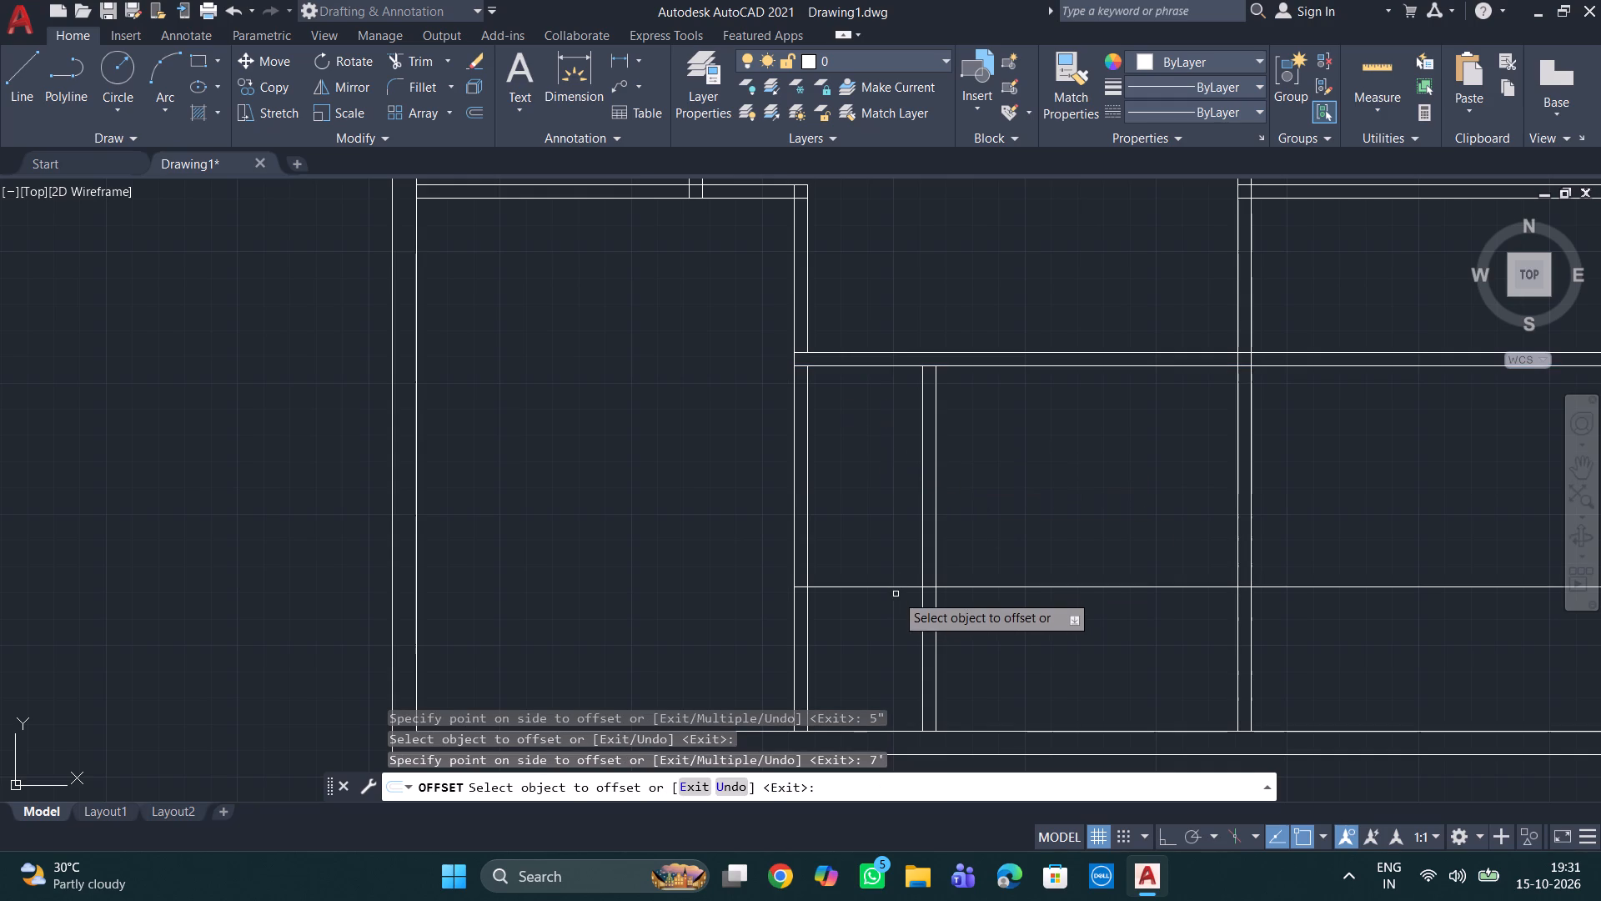
pyautogui.click(886, 589)
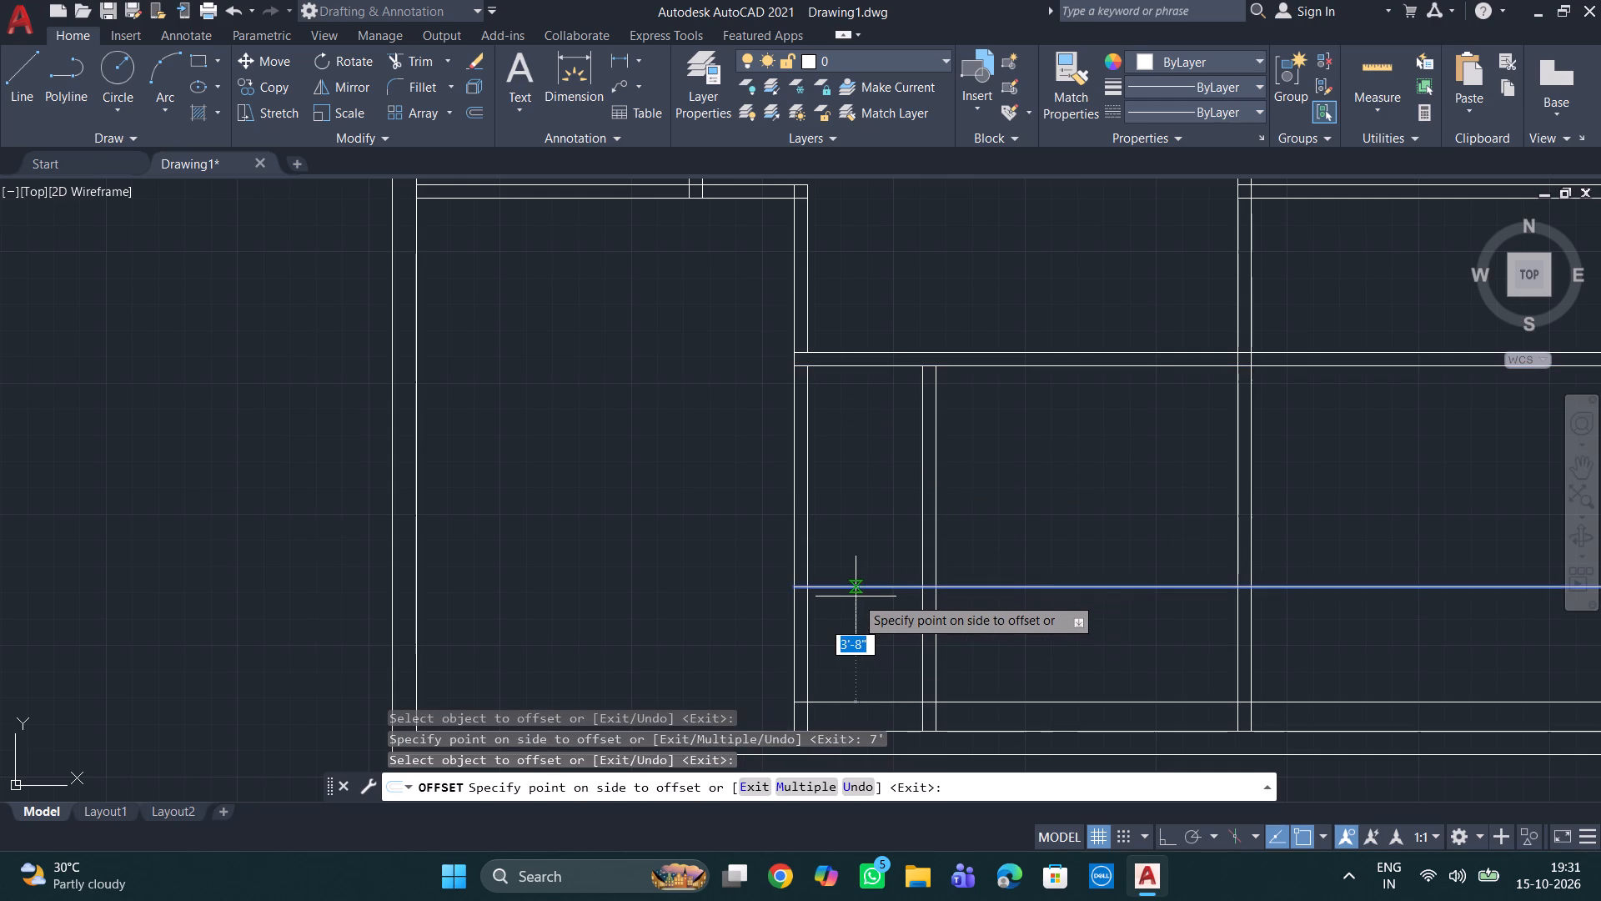
pyautogui.press('BackSpace')
pyautogui.write('5"')
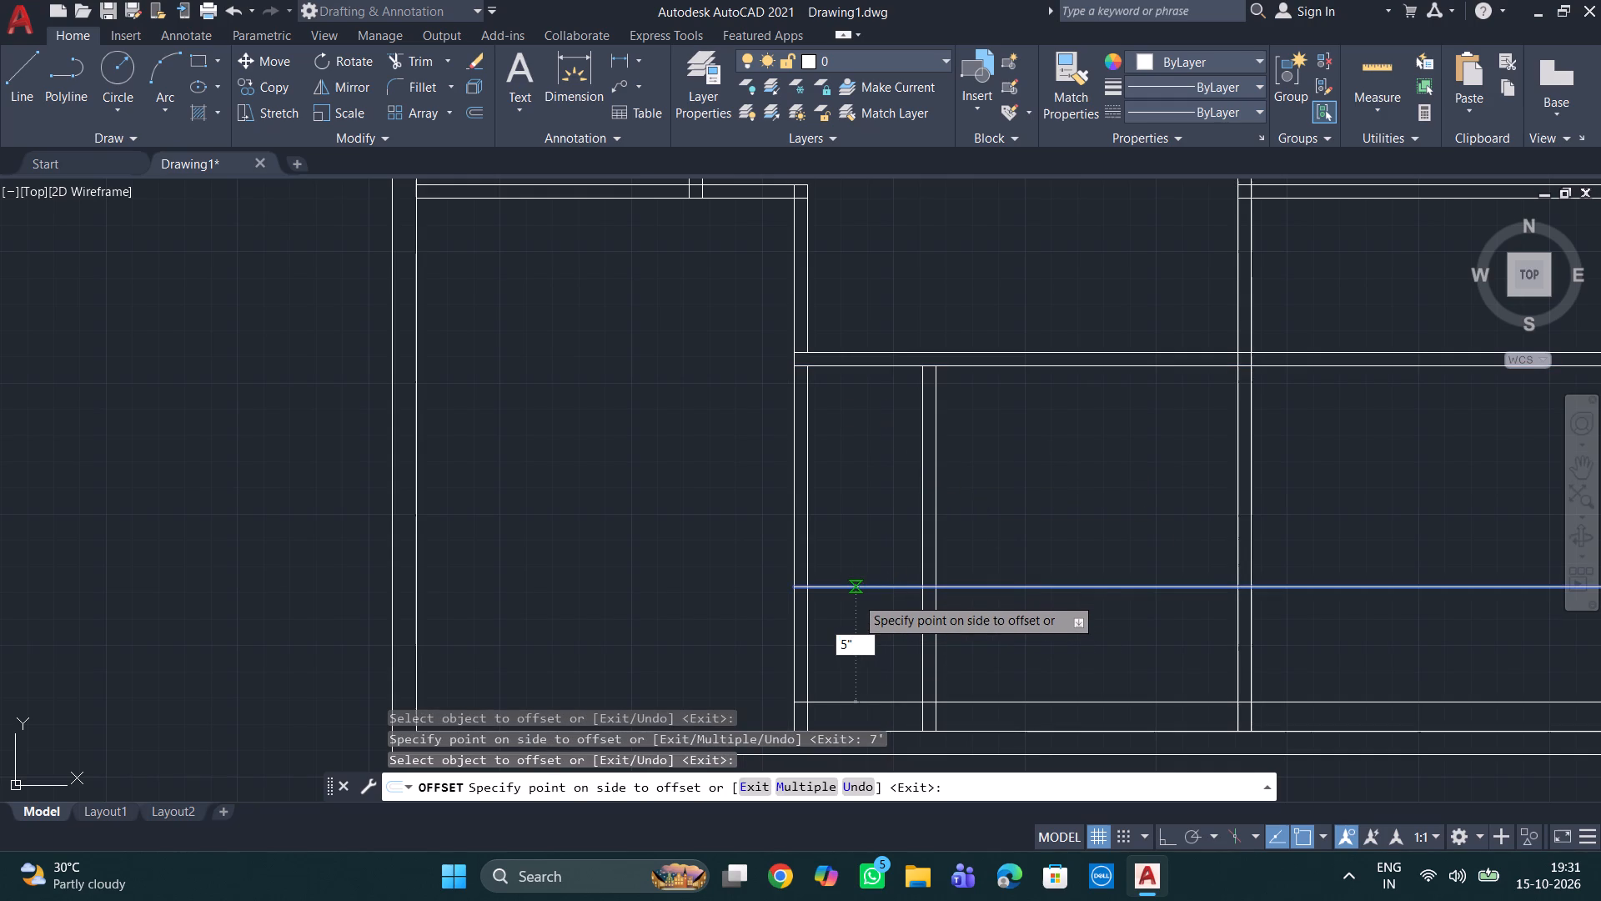
pyautogui.press('Return')
# Examine the layout of the lower rooms around the two new partitions, and end the Offset command.
pyautogui.moveTo(1036, 675); pyautogui.dragTo(1001, 652, button='middle')
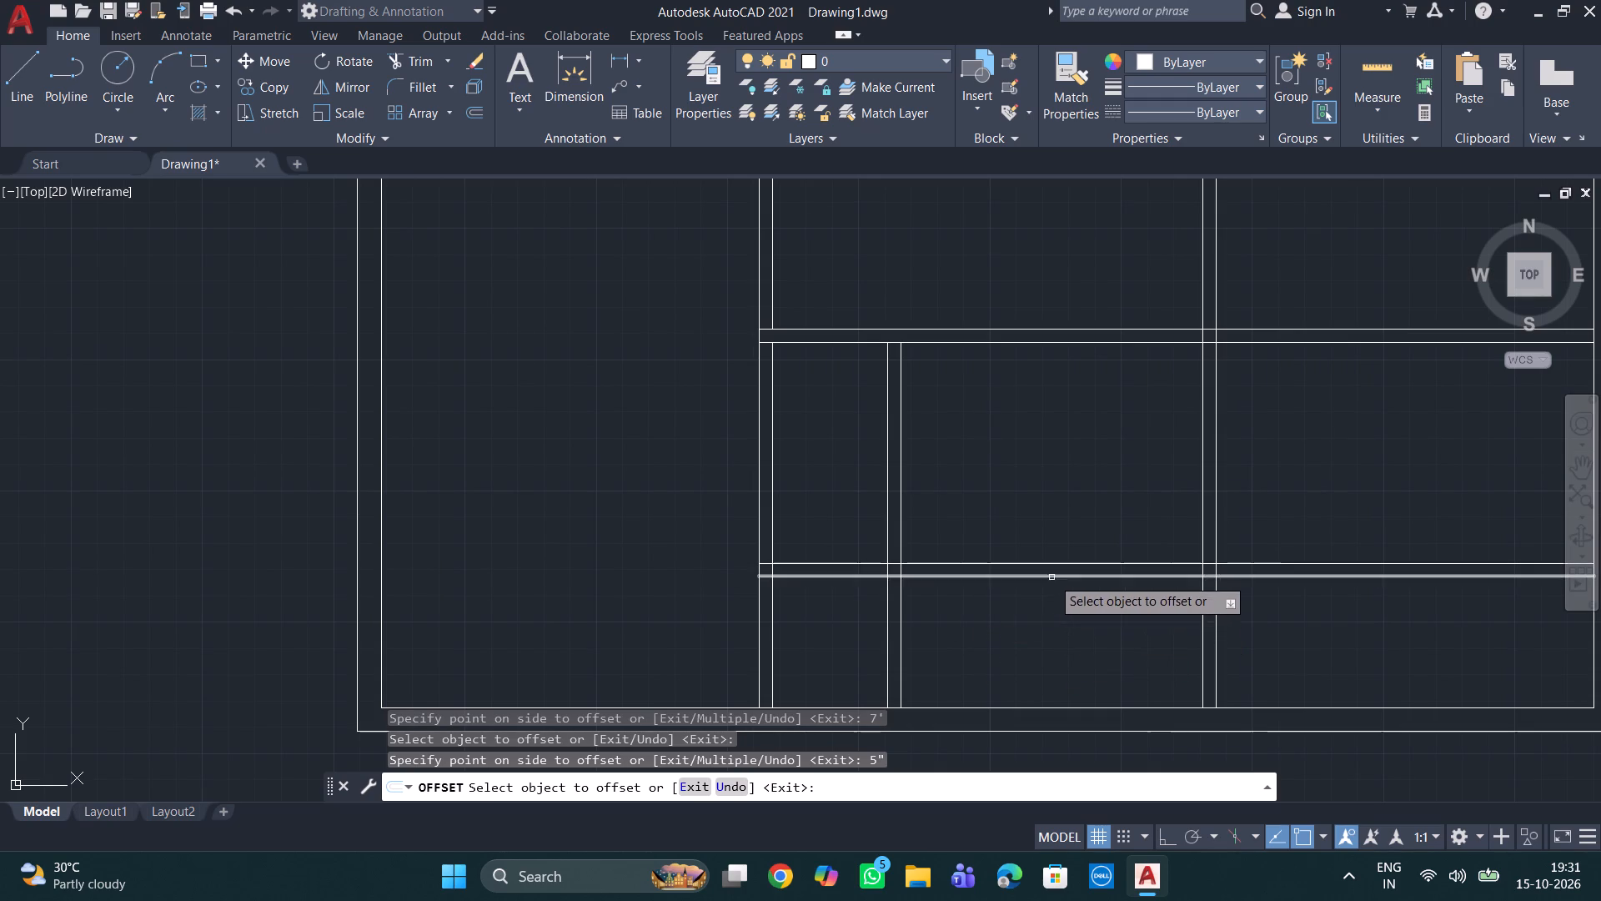
pyautogui.moveTo(1075, 459); pyautogui.dragTo(931, 467, button='middle')
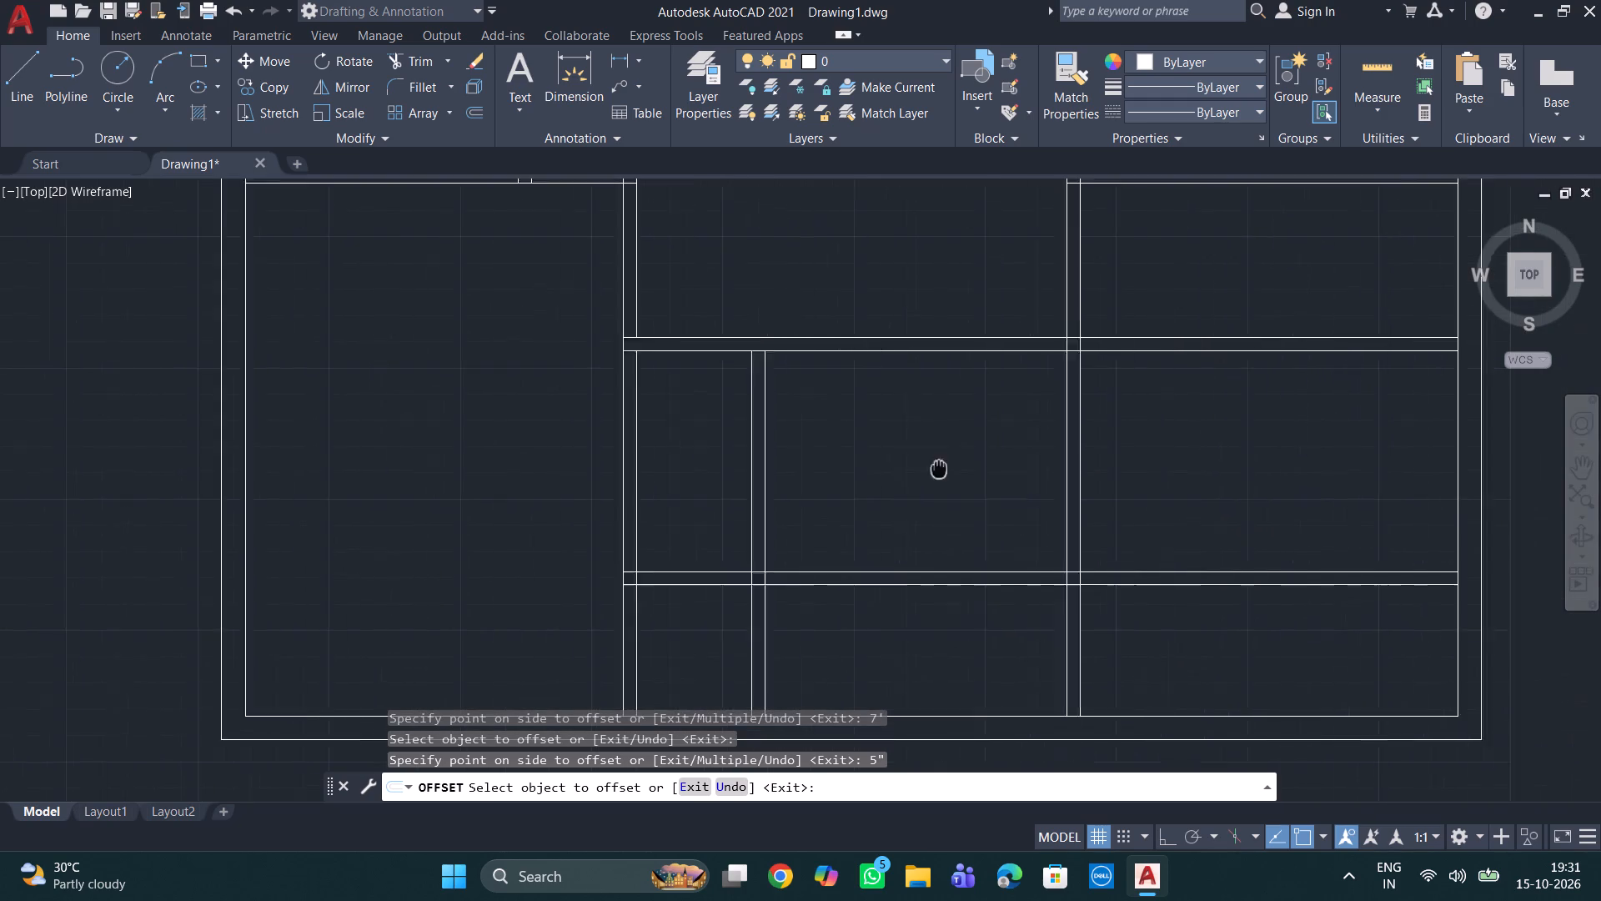
pyautogui.moveTo(931, 467); pyautogui.dragTo(896, 467, button='middle')
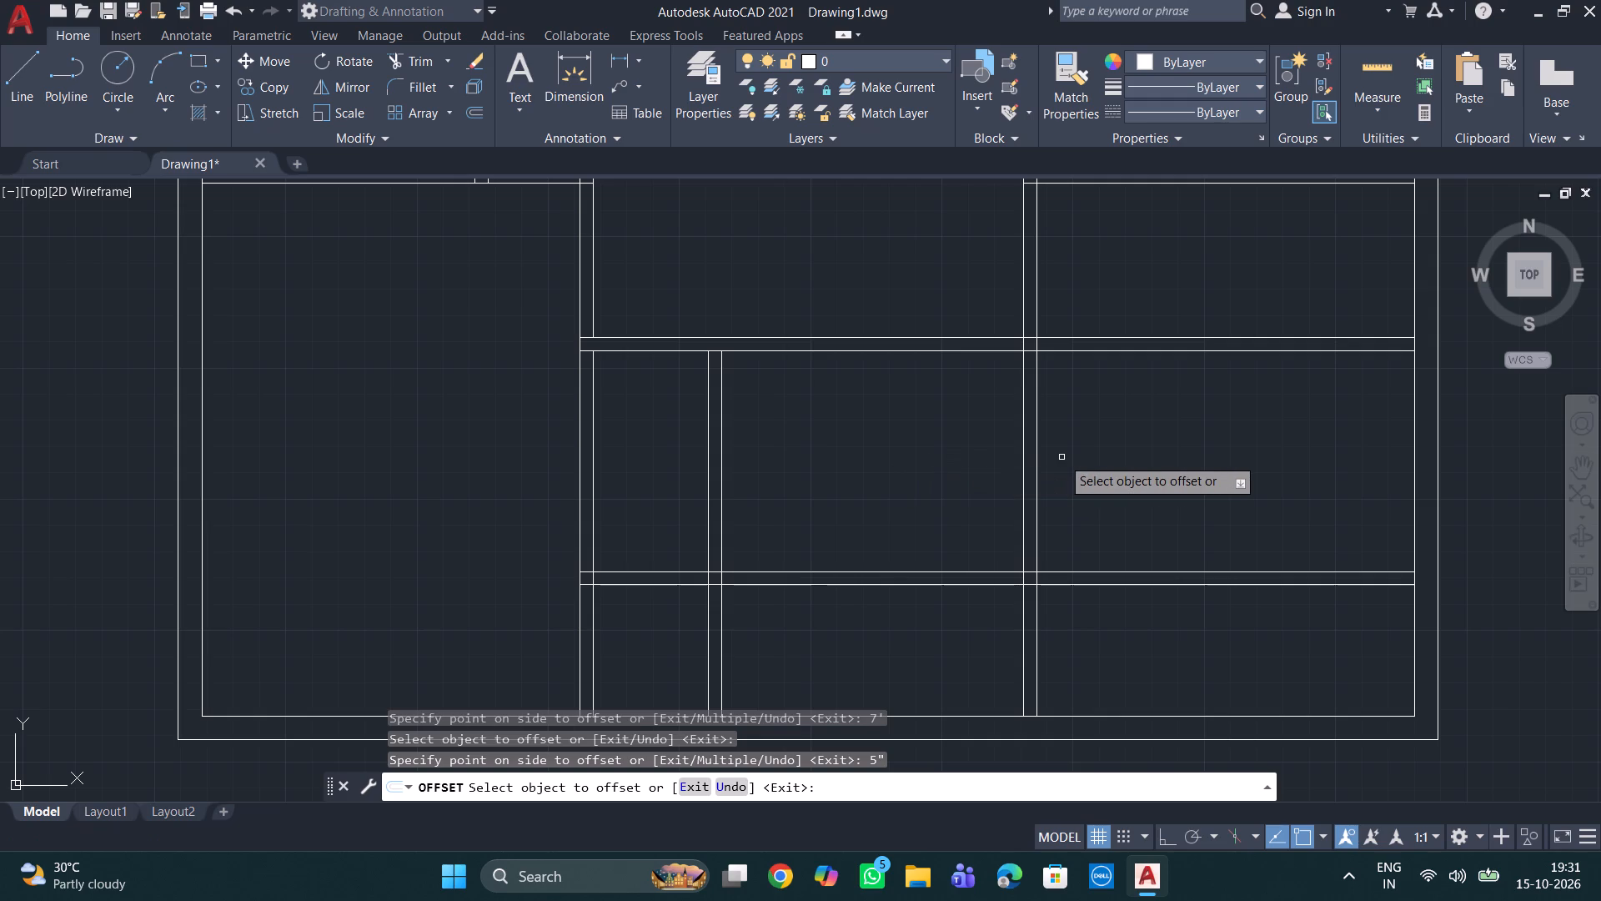
pyautogui.moveTo(906, 435); pyautogui.dragTo(893, 469, button='middle')
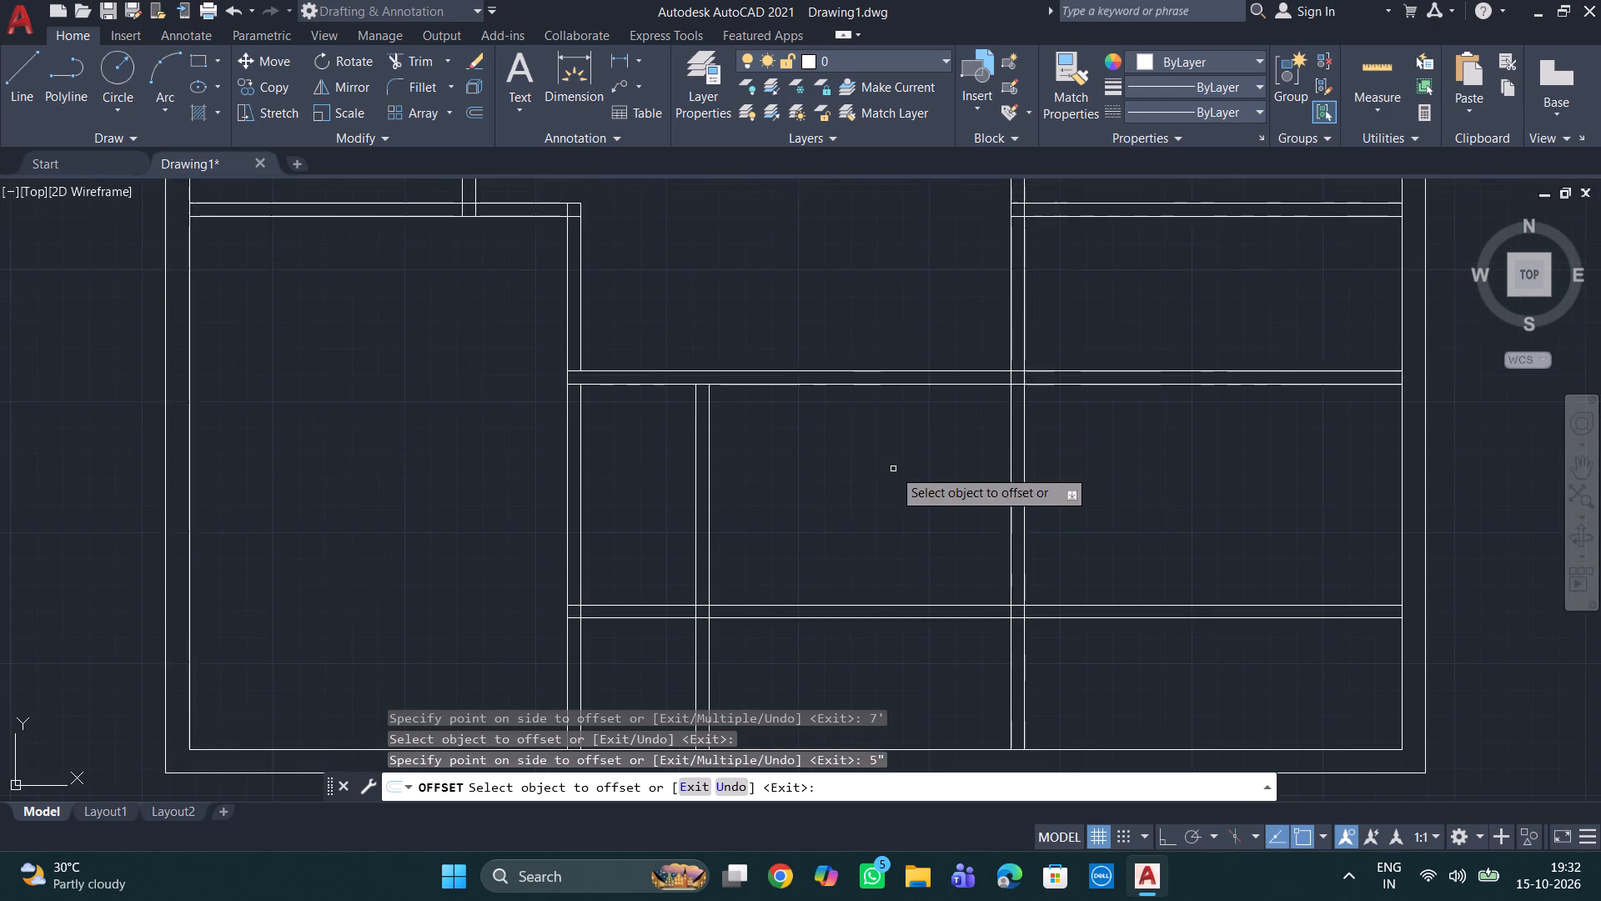
pyautogui.scroll(-1, 893, 469)
pyautogui.moveTo(878, 483); pyautogui.dragTo(866, 407, button='middle')
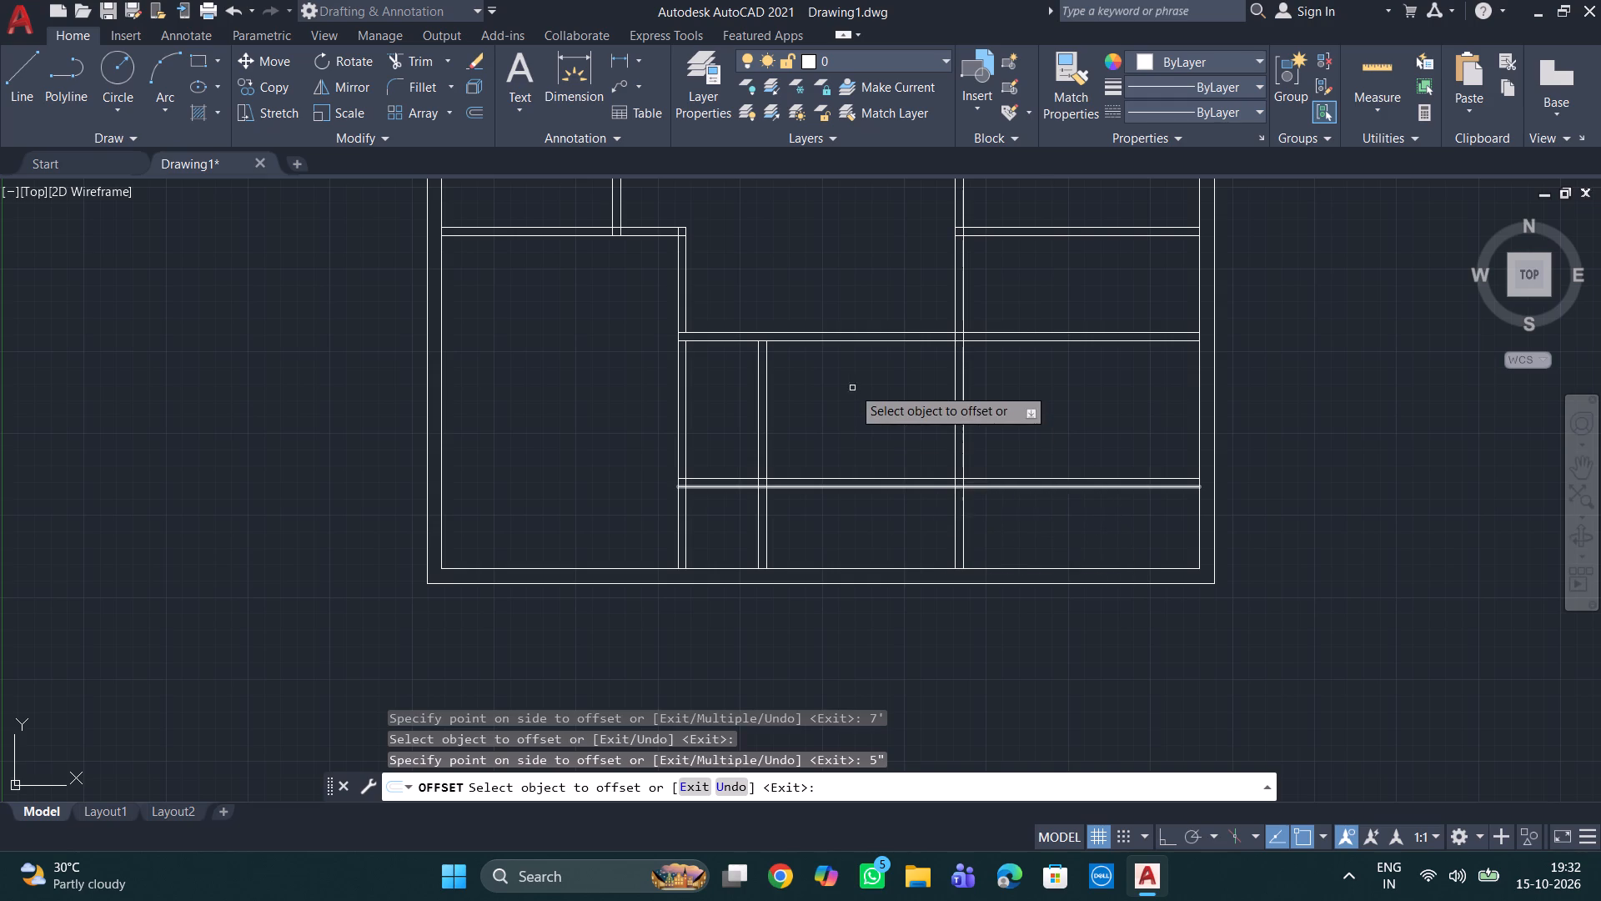
pyautogui.scroll(3, 830, 354)
pyautogui.scroll(-2, 821, 354)
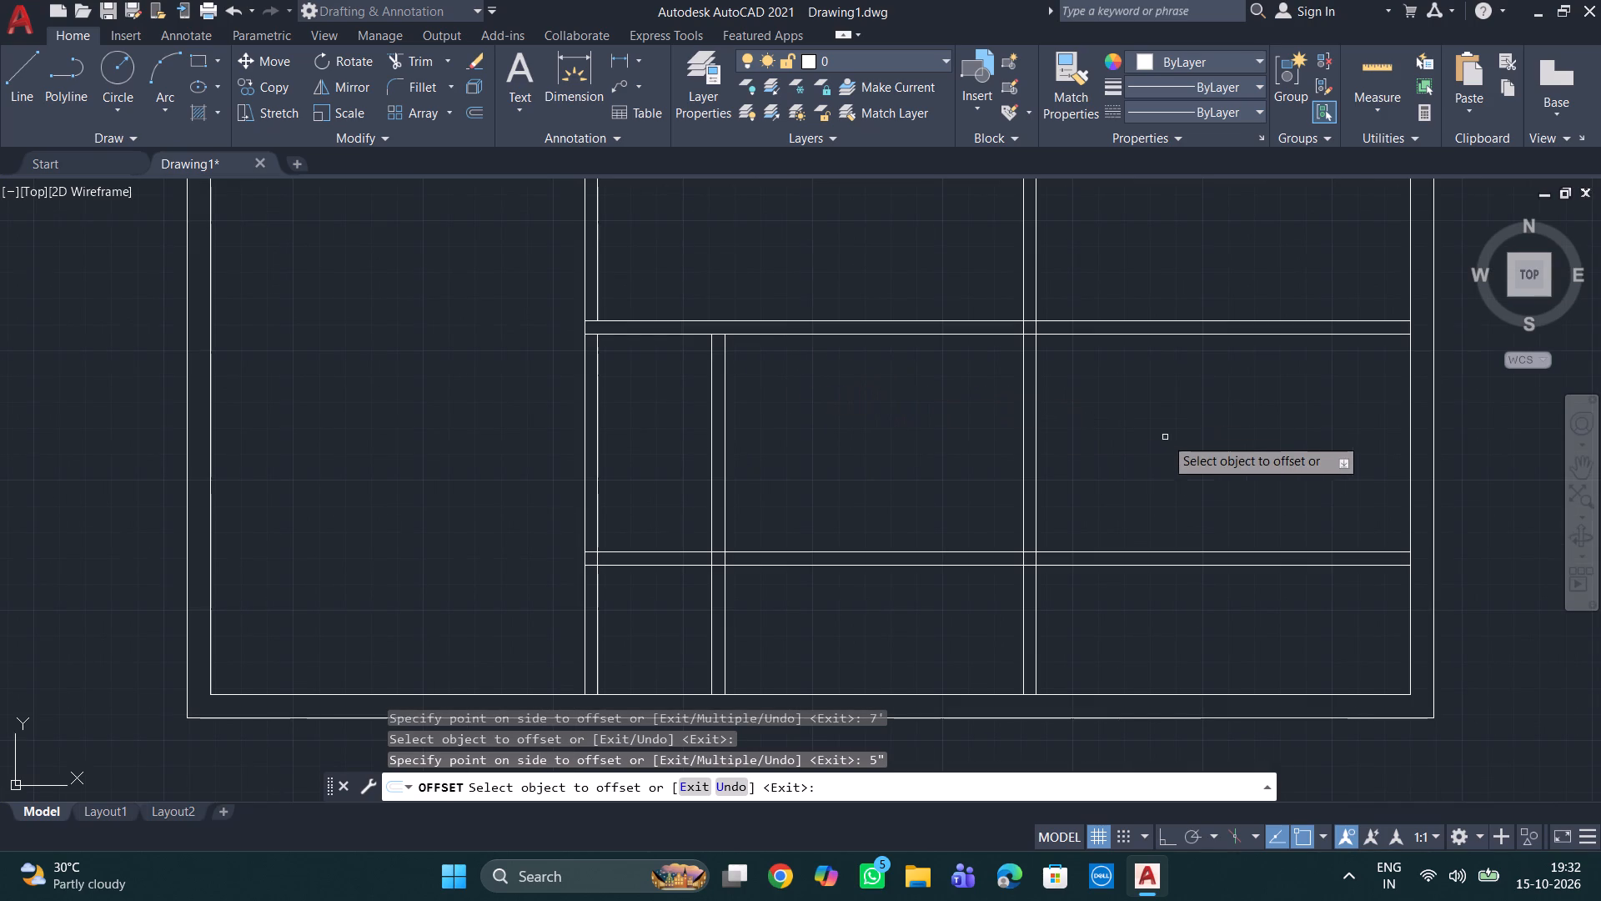
pyautogui.scroll(-1, 1220, 440)
pyautogui.moveTo(1228, 426); pyautogui.dragTo(1124, 537, button='middle')
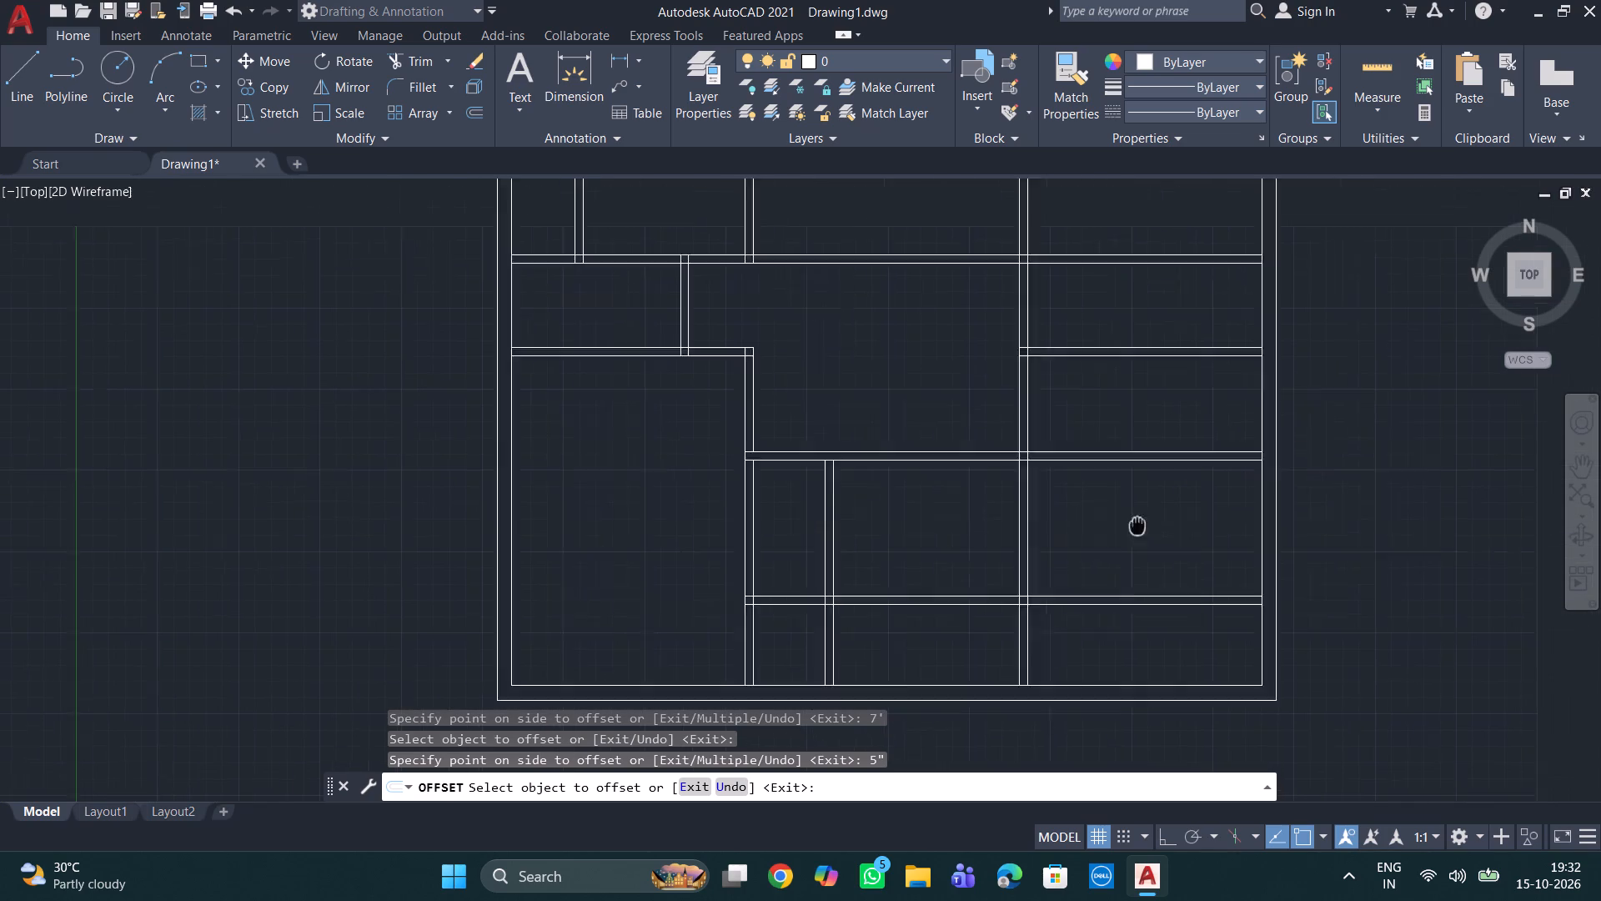
pyautogui.moveTo(1124, 537); pyautogui.dragTo(1078, 587, button='middle')
pyautogui.middleClick(1076, 479)
pyautogui.scroll(-1, 1081, 477)
pyautogui.scroll(2, 930, 550)
pyautogui.moveTo(934, 548); pyautogui.dragTo(953, 429, button='middle')
pyautogui.scroll(-1, 952, 456)
pyautogui.press('Escape')
pyautogui.press('Escape')
pyautogui.press('Escape')
pyautogui.press('Escape')
pyautogui.press('Escape')
pyautogui.press('Escape')
pyautogui.press('Escape')
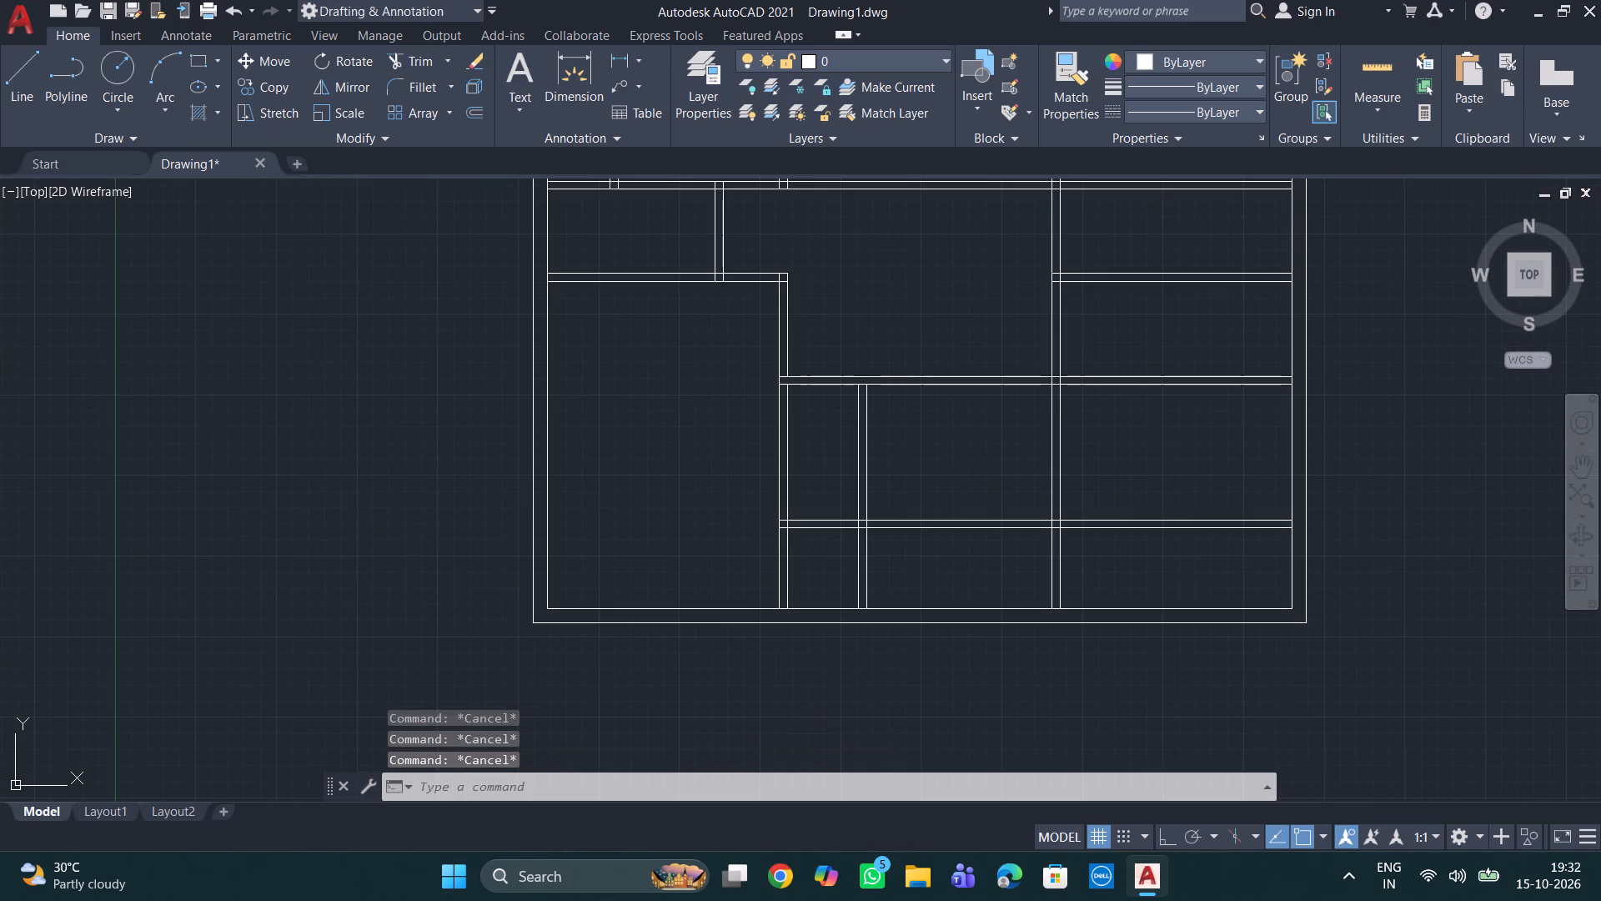
pyautogui.press('Escape')
pyautogui.press('Escape')
pyautogui.press('Escape')
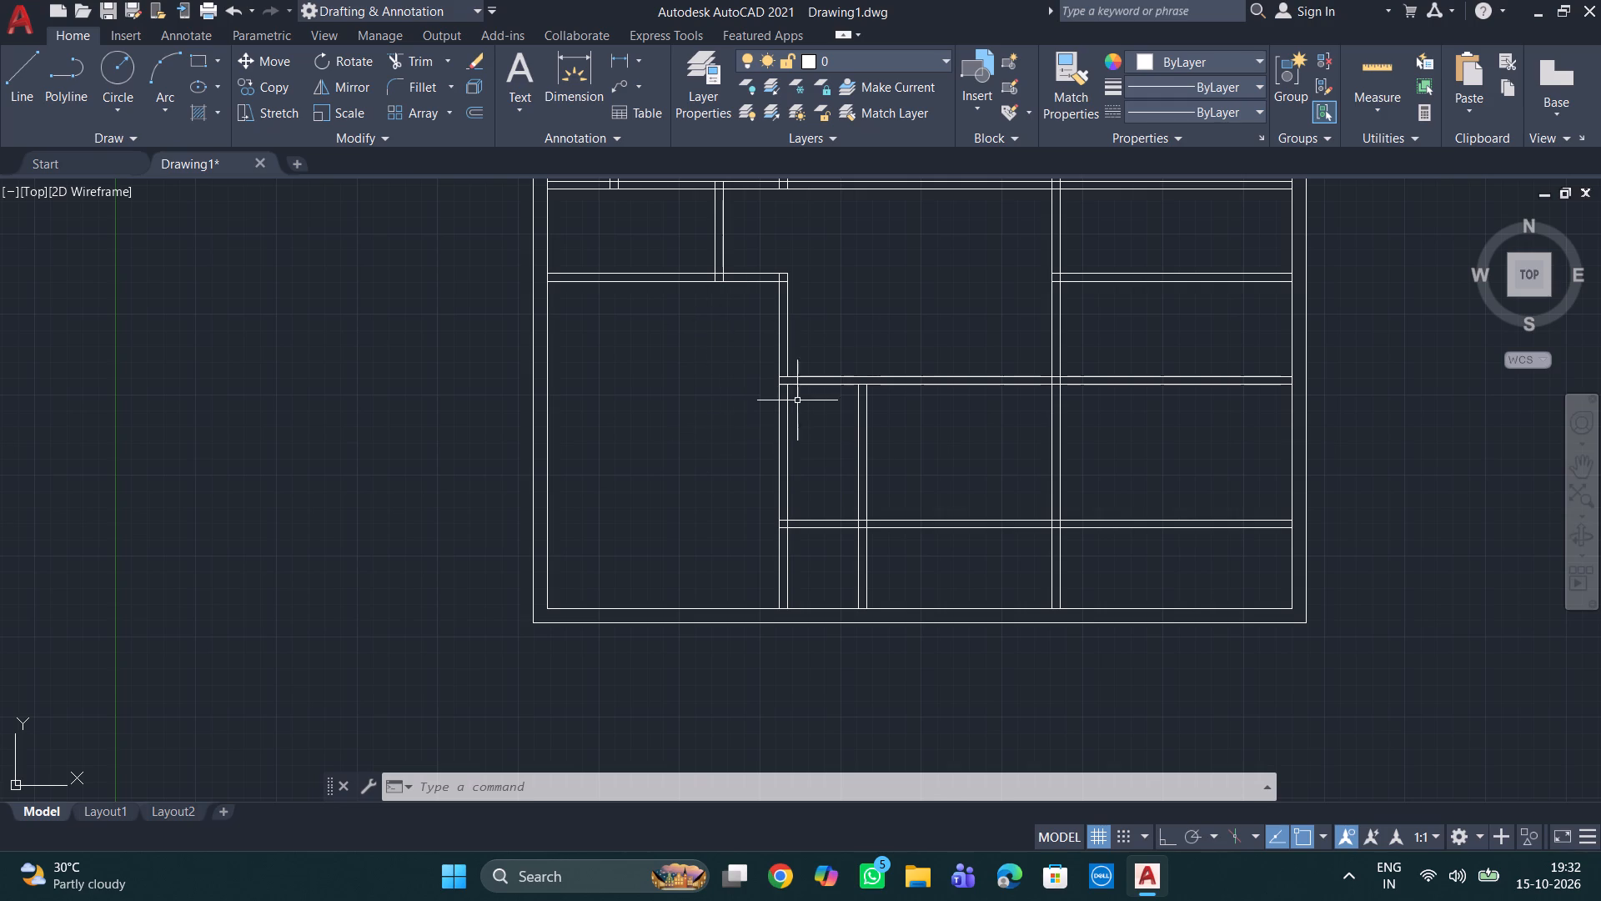
# Offset the lower line of the large lower-left room's top partition 14'10" down, and offset the copy 9" further down for a wall.
pyautogui.press('o')
pyautogui.press('Return')
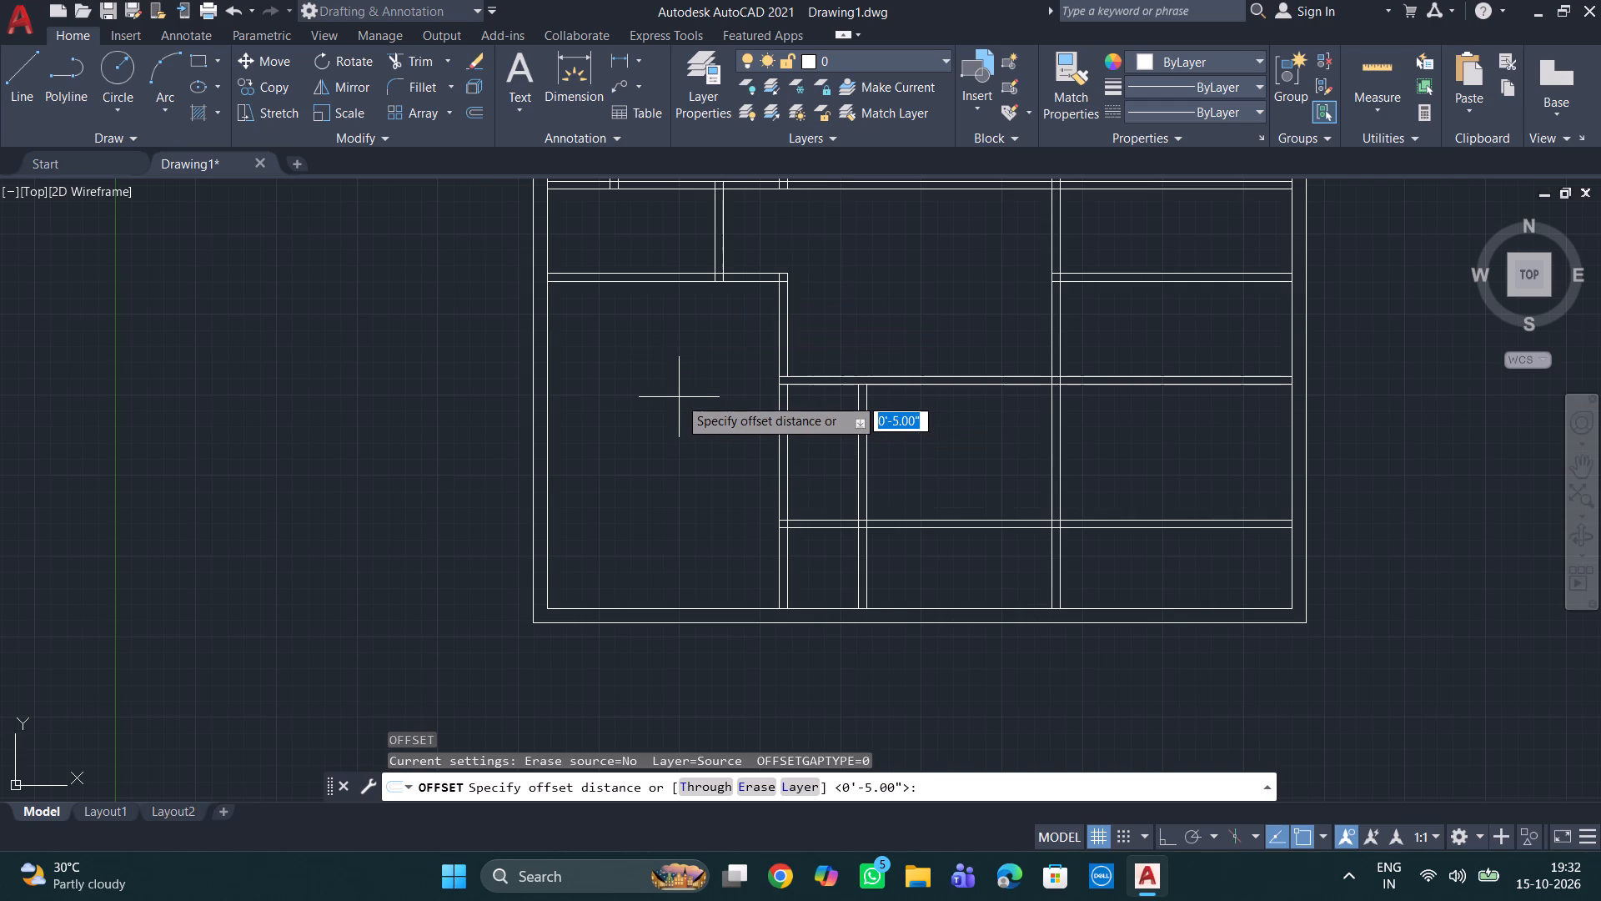
pyautogui.write("14'")
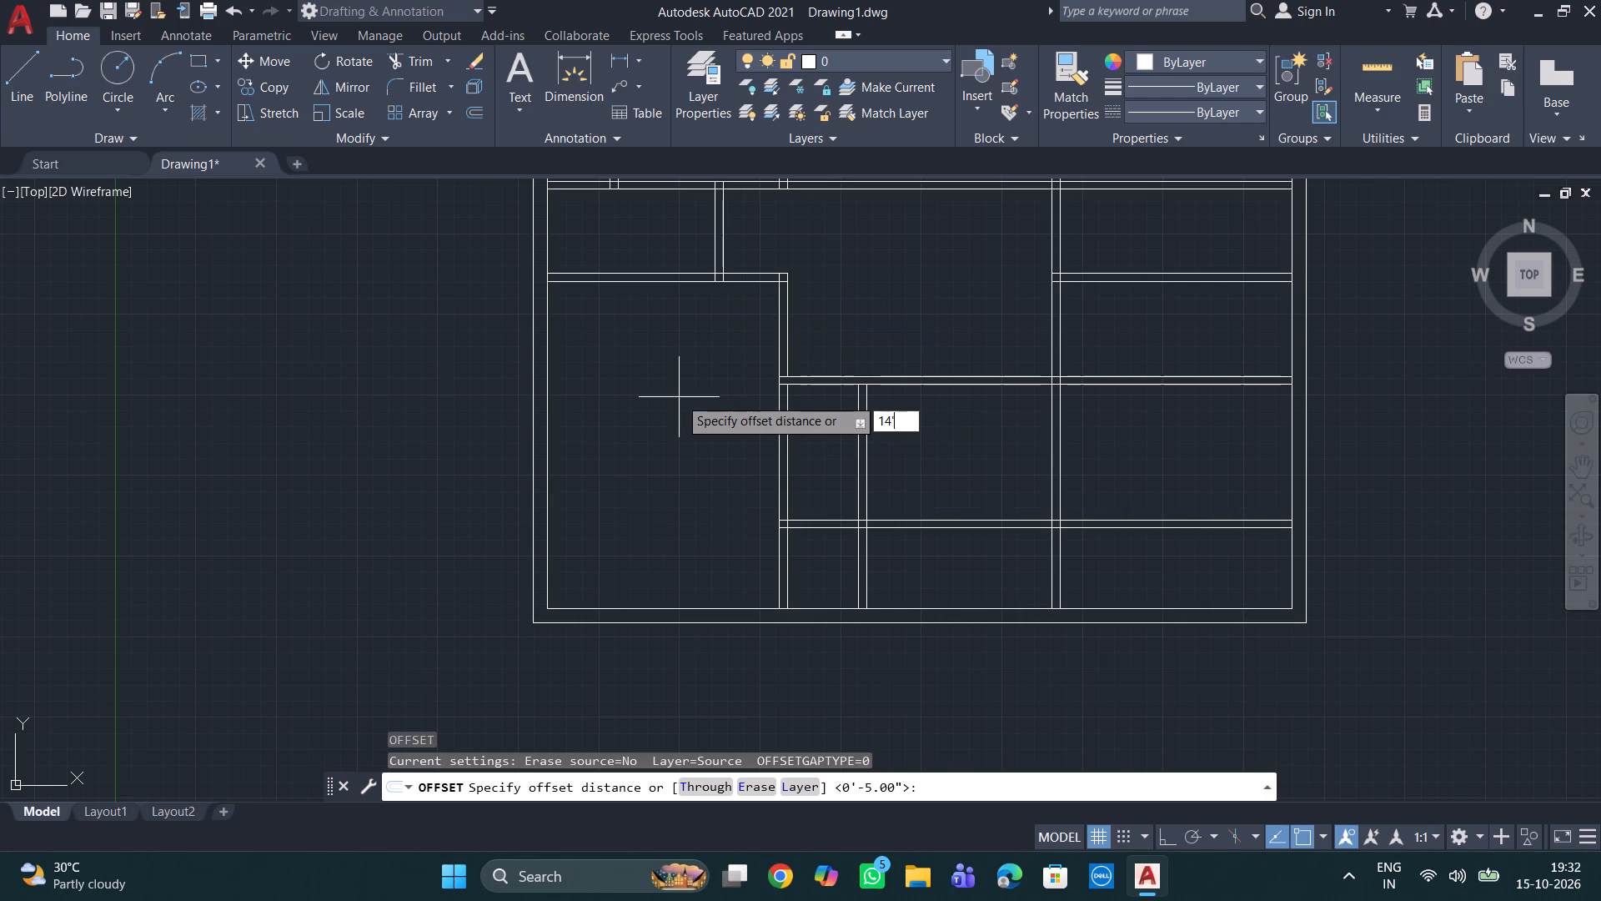
pyautogui.write('10"')
pyautogui.press('Return')
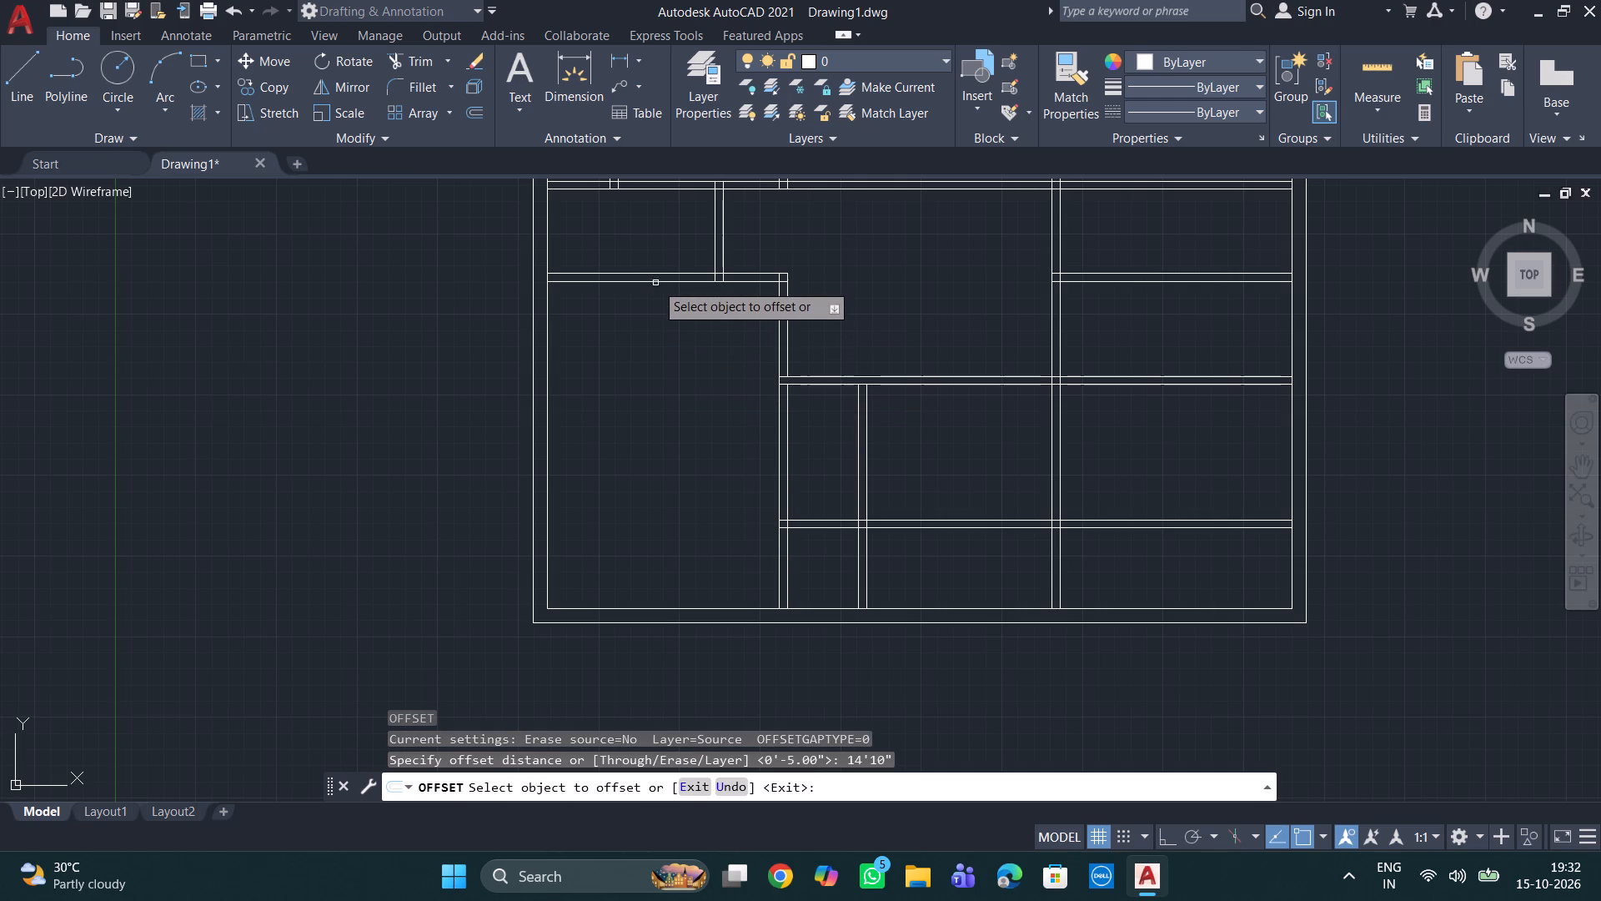
pyautogui.click(651, 283)
pyautogui.click(660, 509)
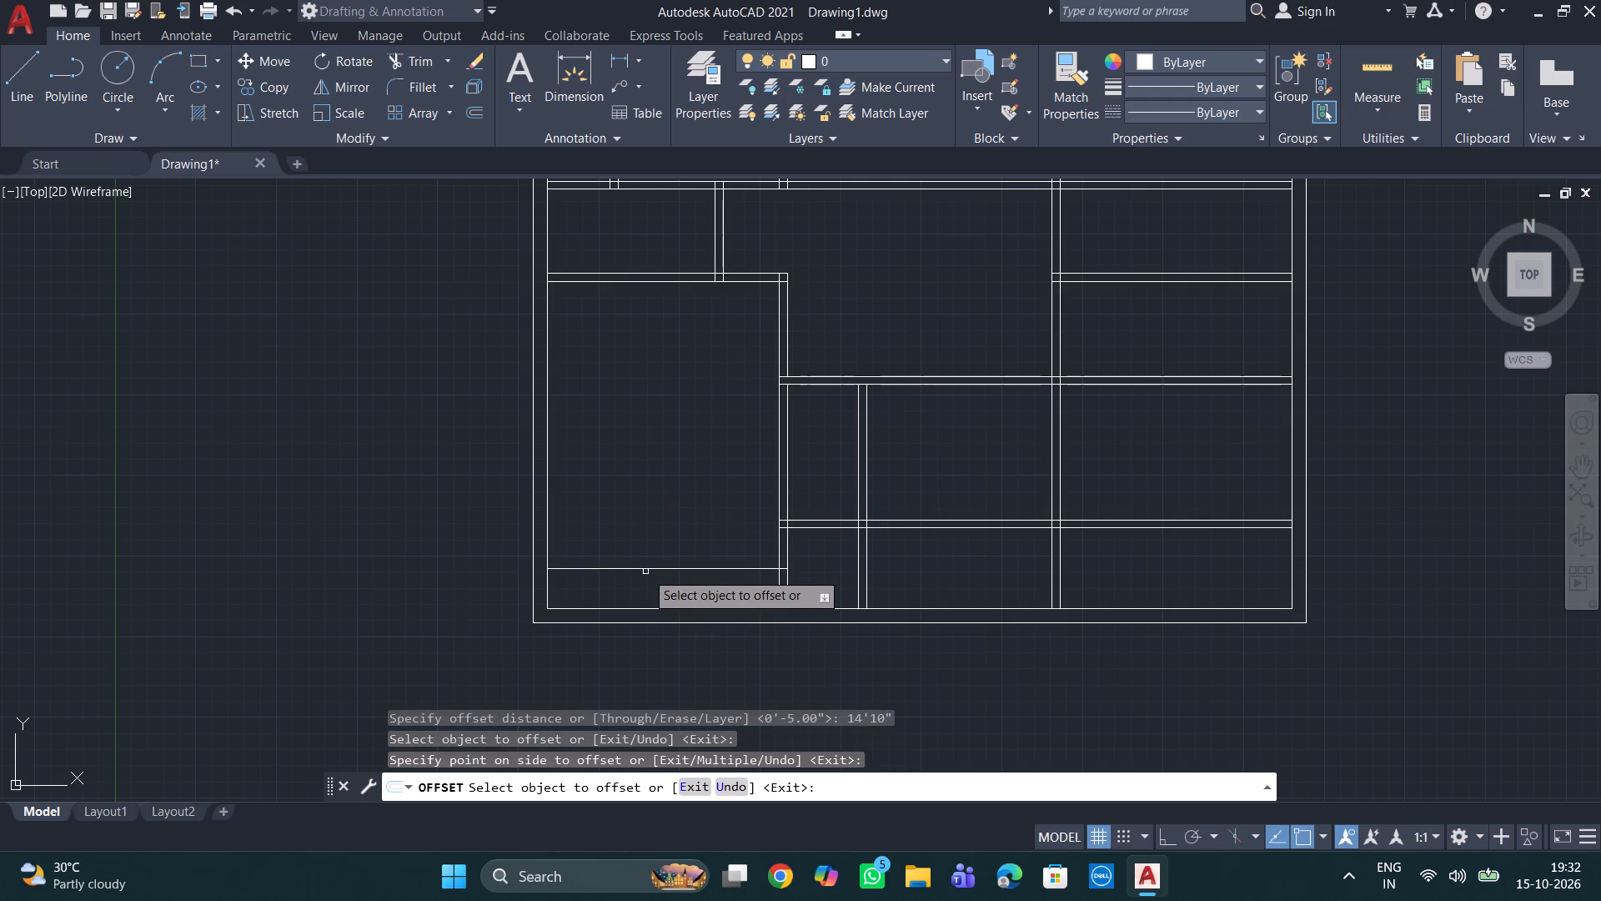
pyautogui.click(645, 567)
pyautogui.press('BackSpace')
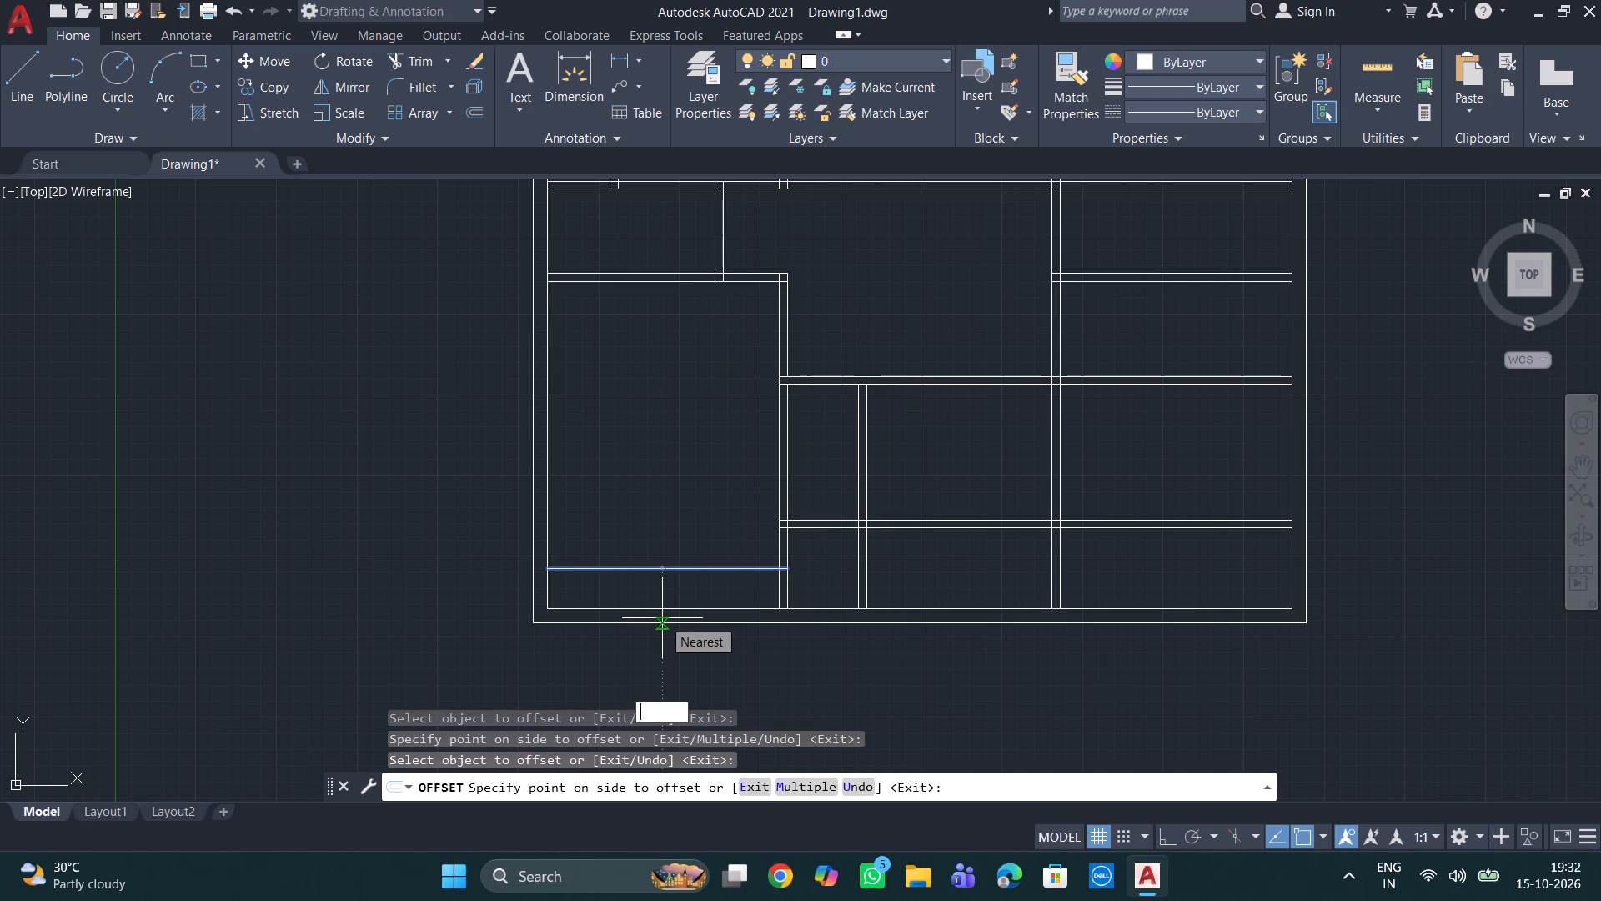
pyautogui.write('9"')
pyautogui.press('Return')
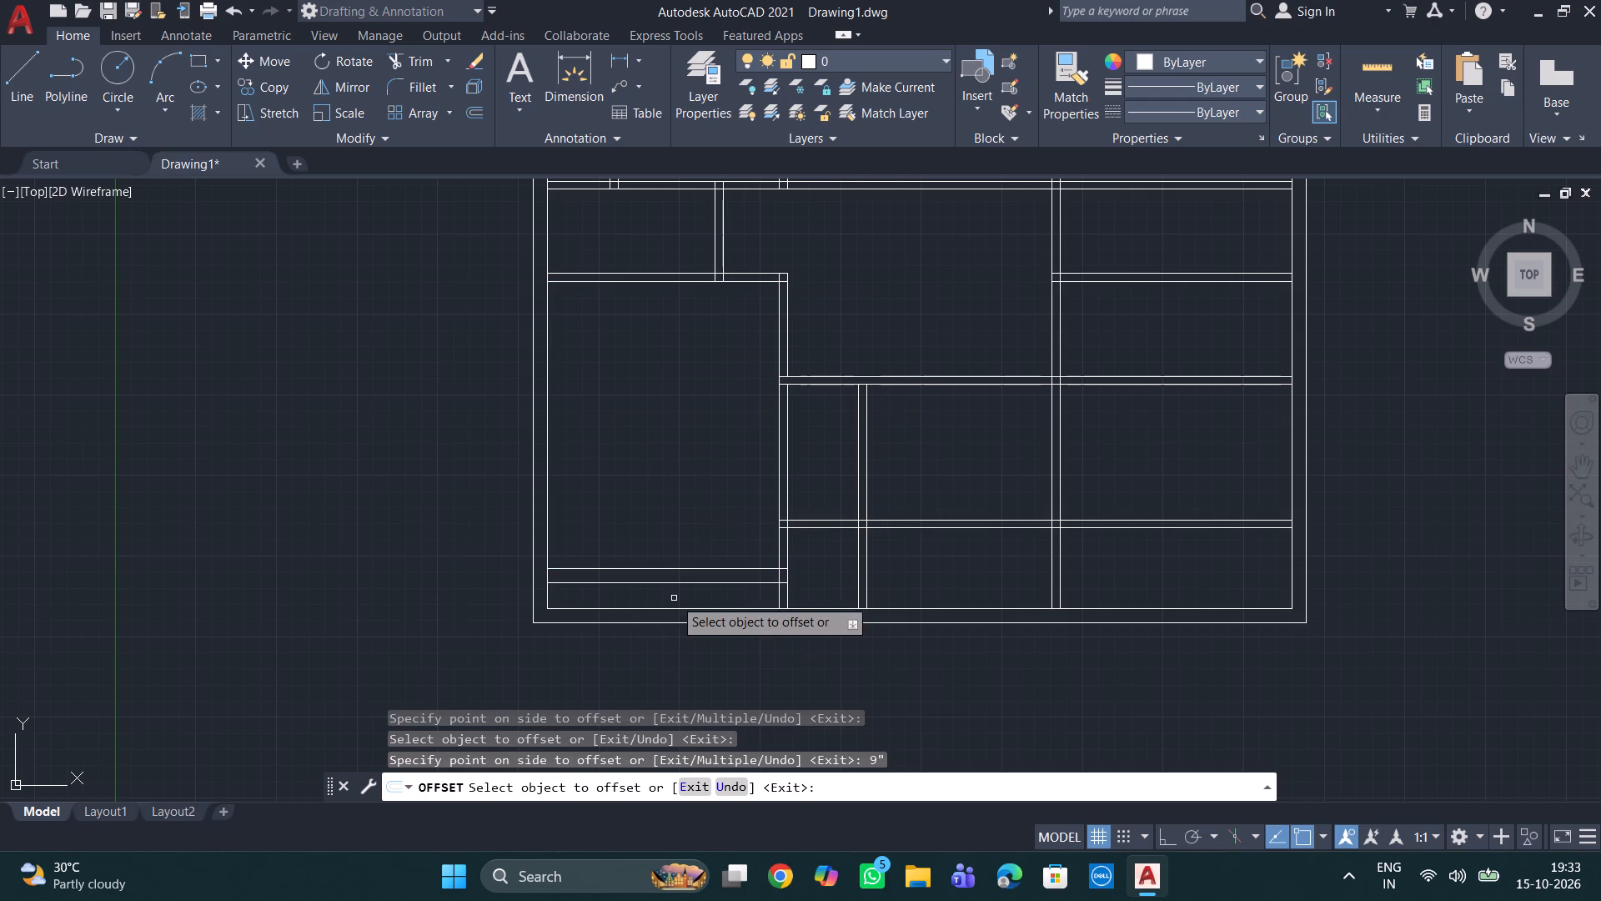
pyautogui.press('Escape')
pyautogui.press('Escape')
pyautogui.press('Escape')
pyautogui.press('Escape')
pyautogui.press('Escape')
pyautogui.press('Escape')
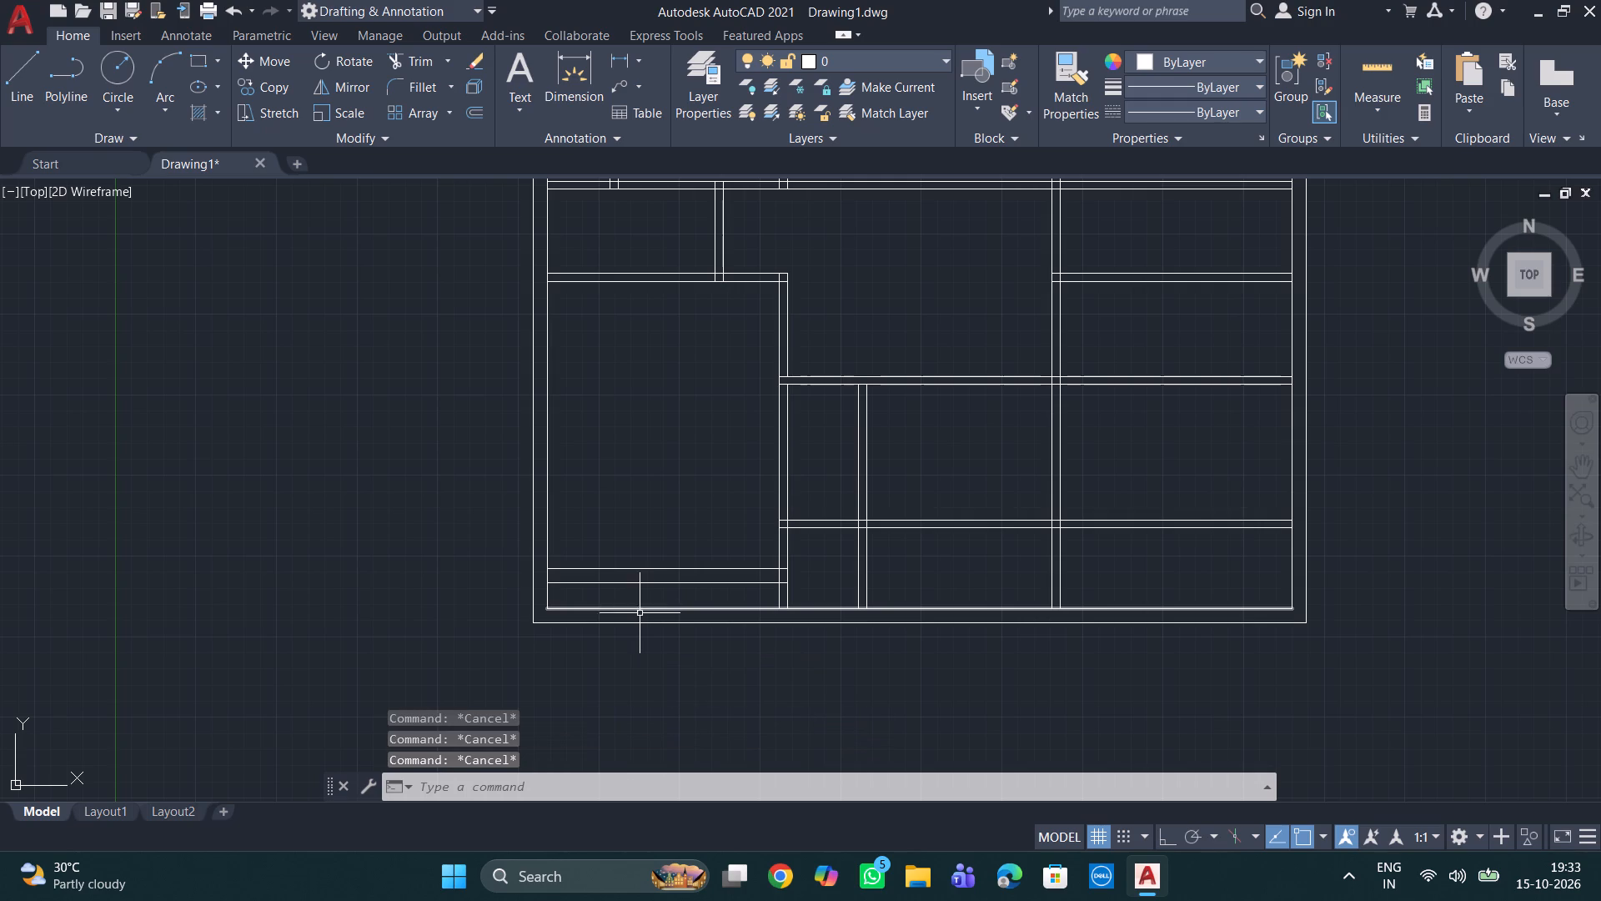
# Extend both lines of the new 9" wall leftward to the building's outer wall line.
pyautogui.press('e')
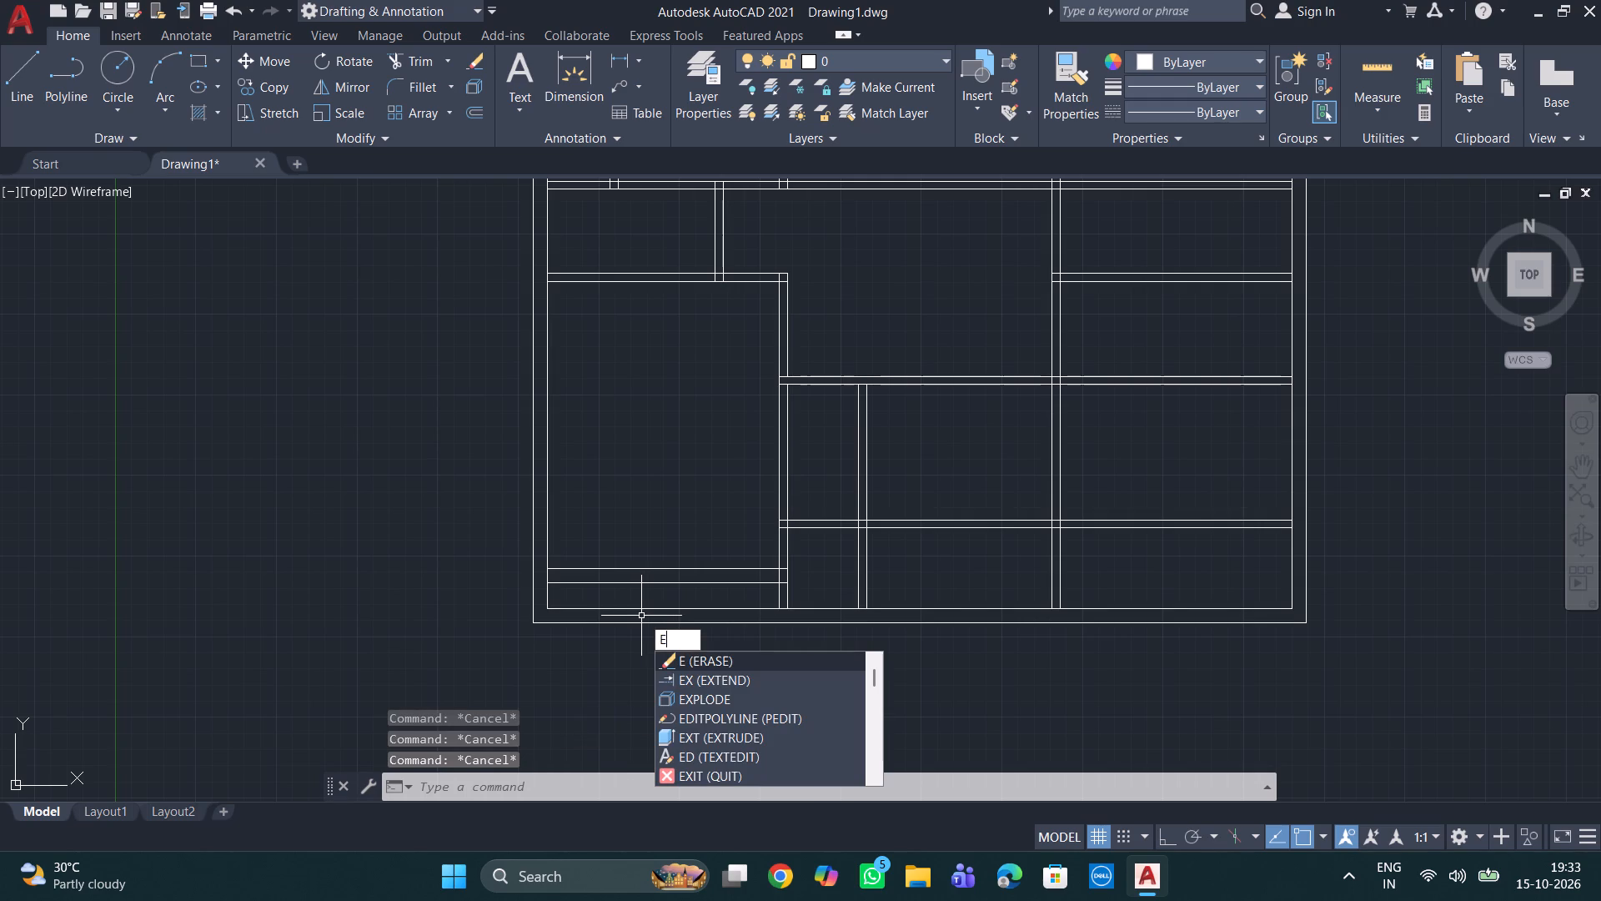
pyautogui.press('x')
pyautogui.press('Return')
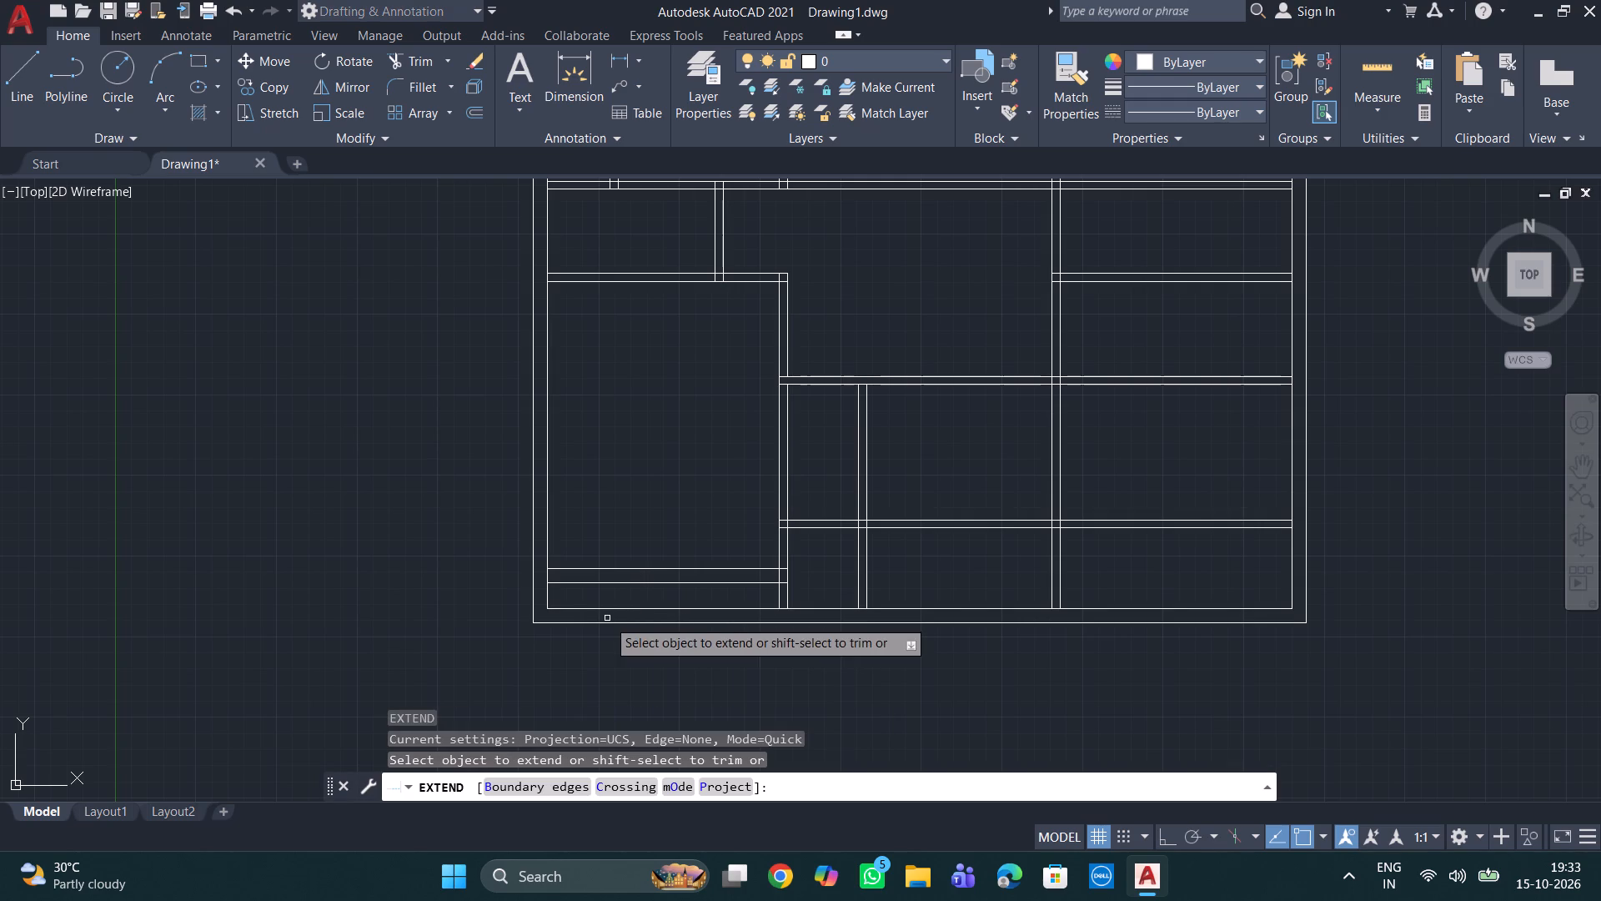
pyautogui.click(572, 581)
pyautogui.click(574, 570)
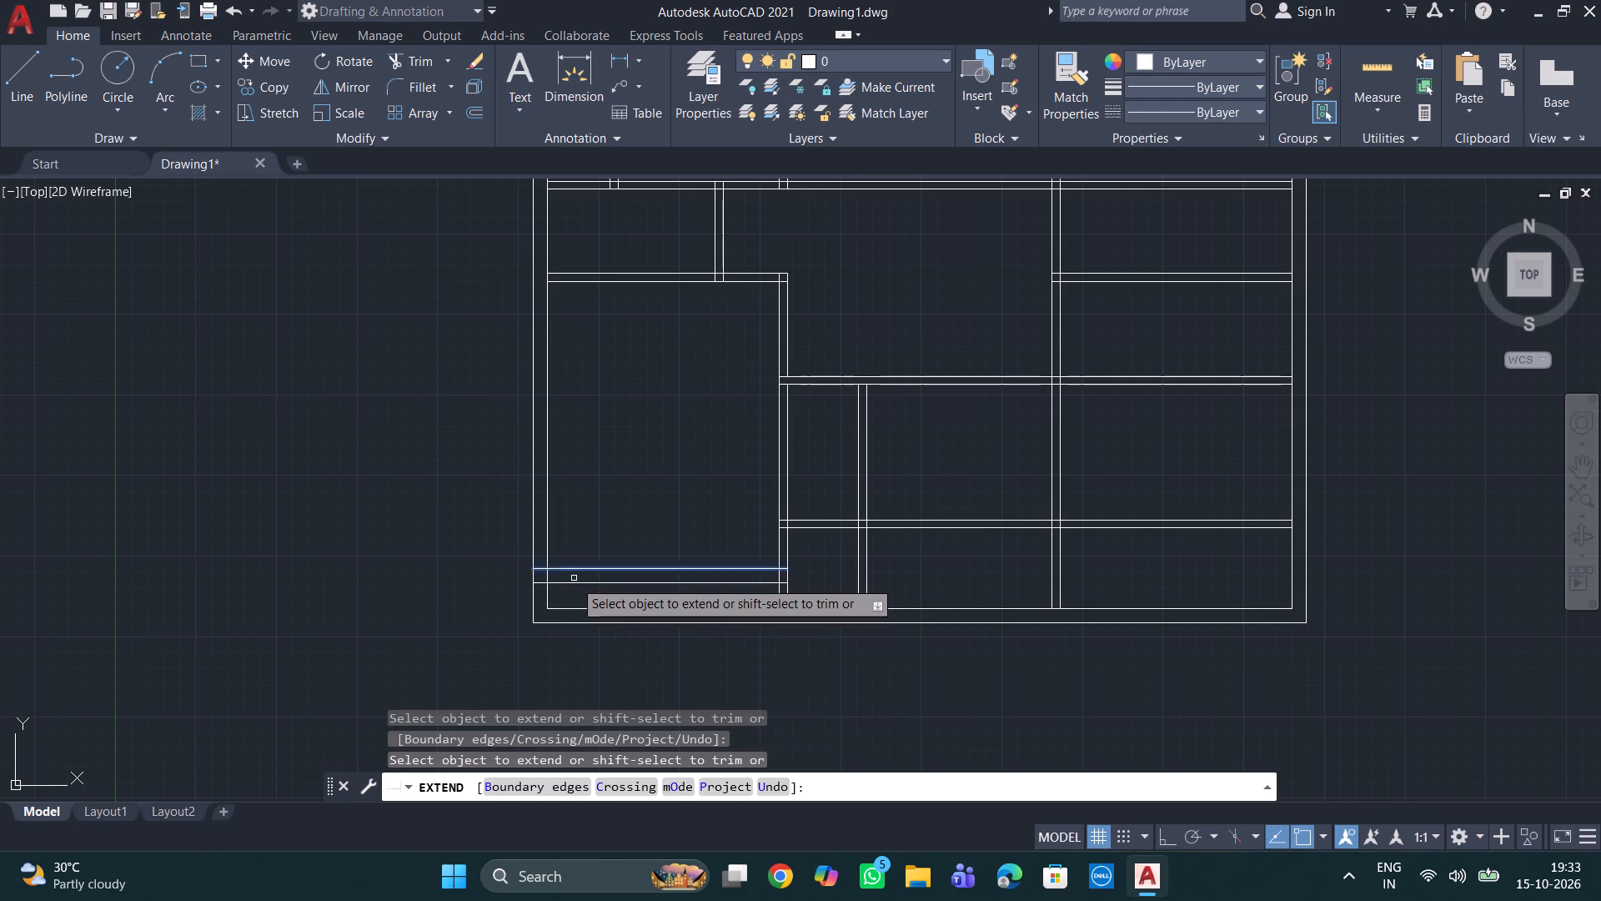
pyautogui.press('Escape')
pyautogui.press('Escape')
pyautogui.press('Escape')
pyautogui.press('Escape')
pyautogui.press('Escape')
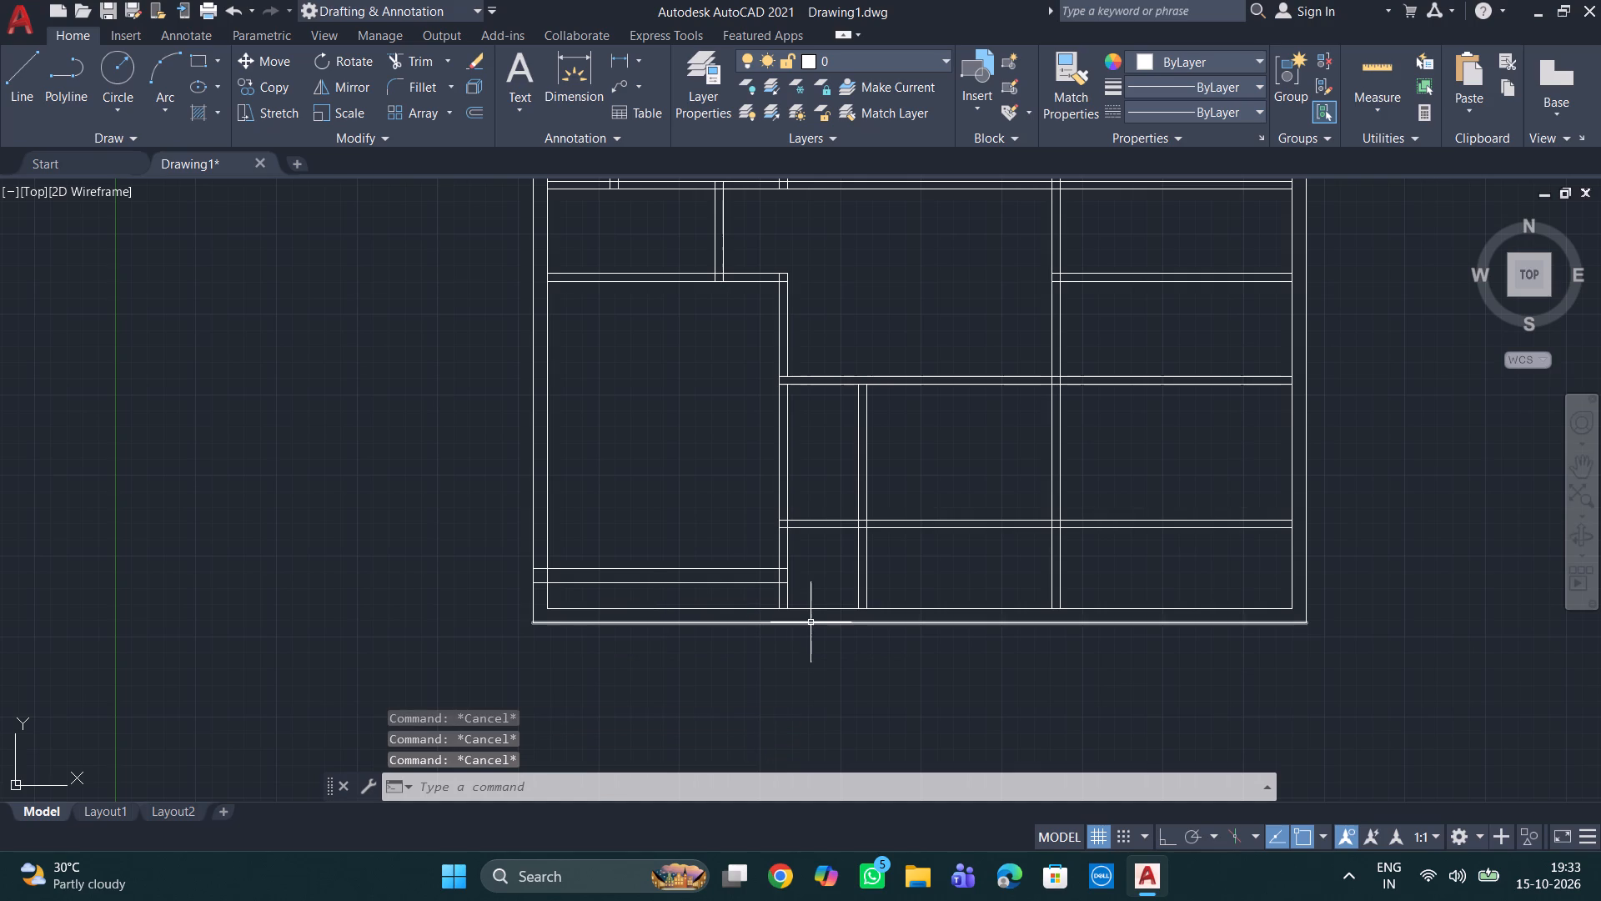
pyautogui.press('Escape')
pyautogui.press('Escape')
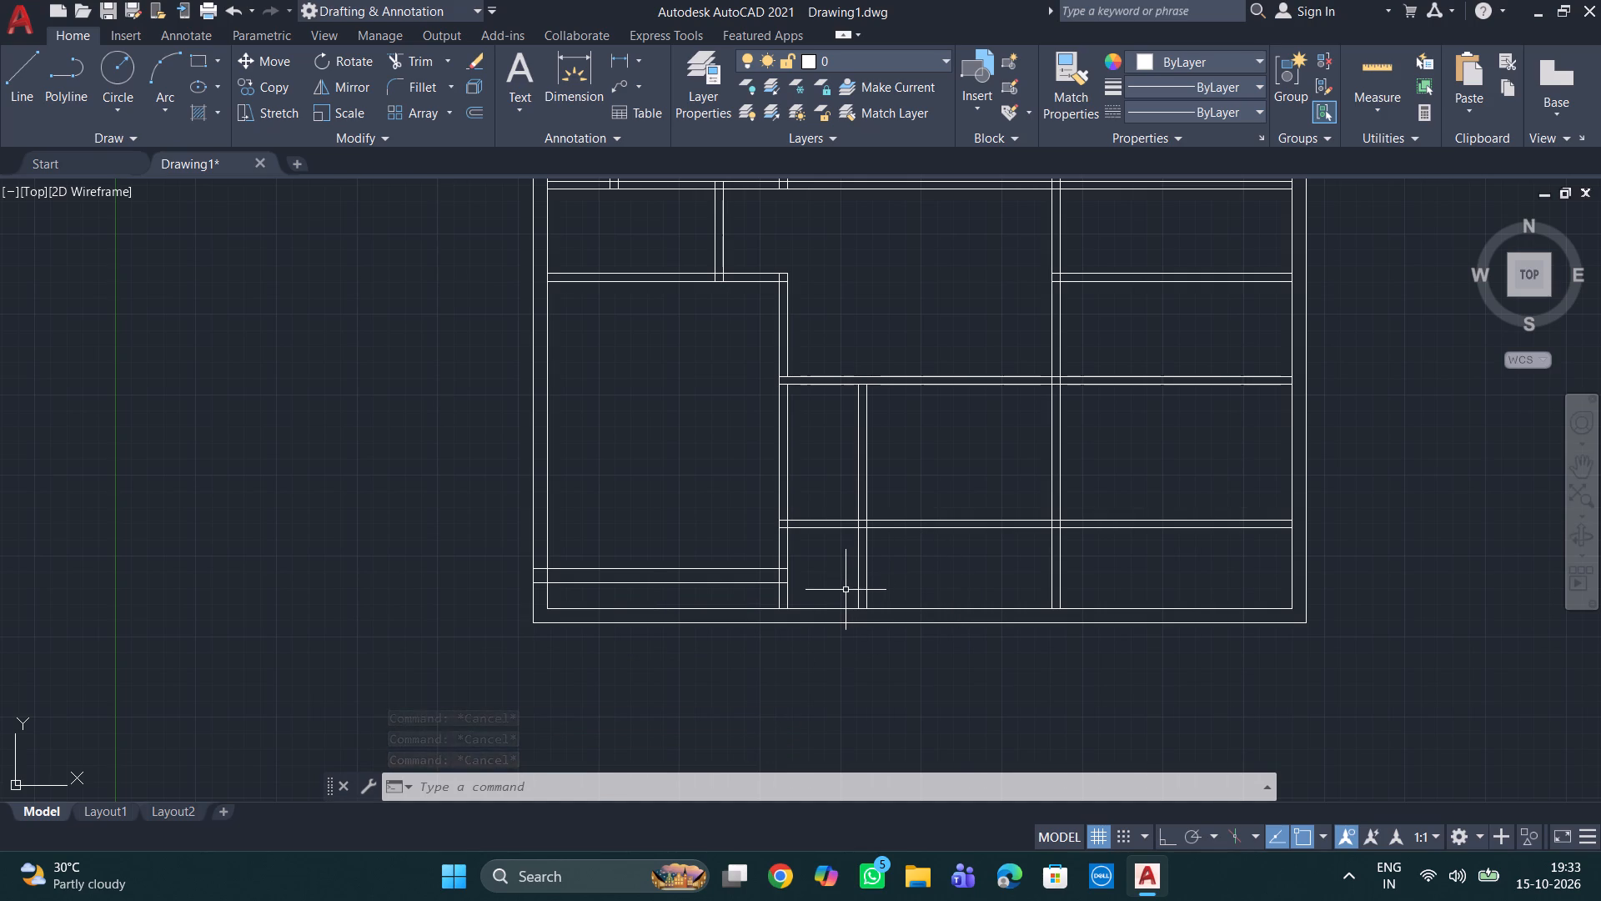
# Extend the lower line of the new 9" wall in the lower-left room rightward to the short vertical partition.
pyautogui.press('e')
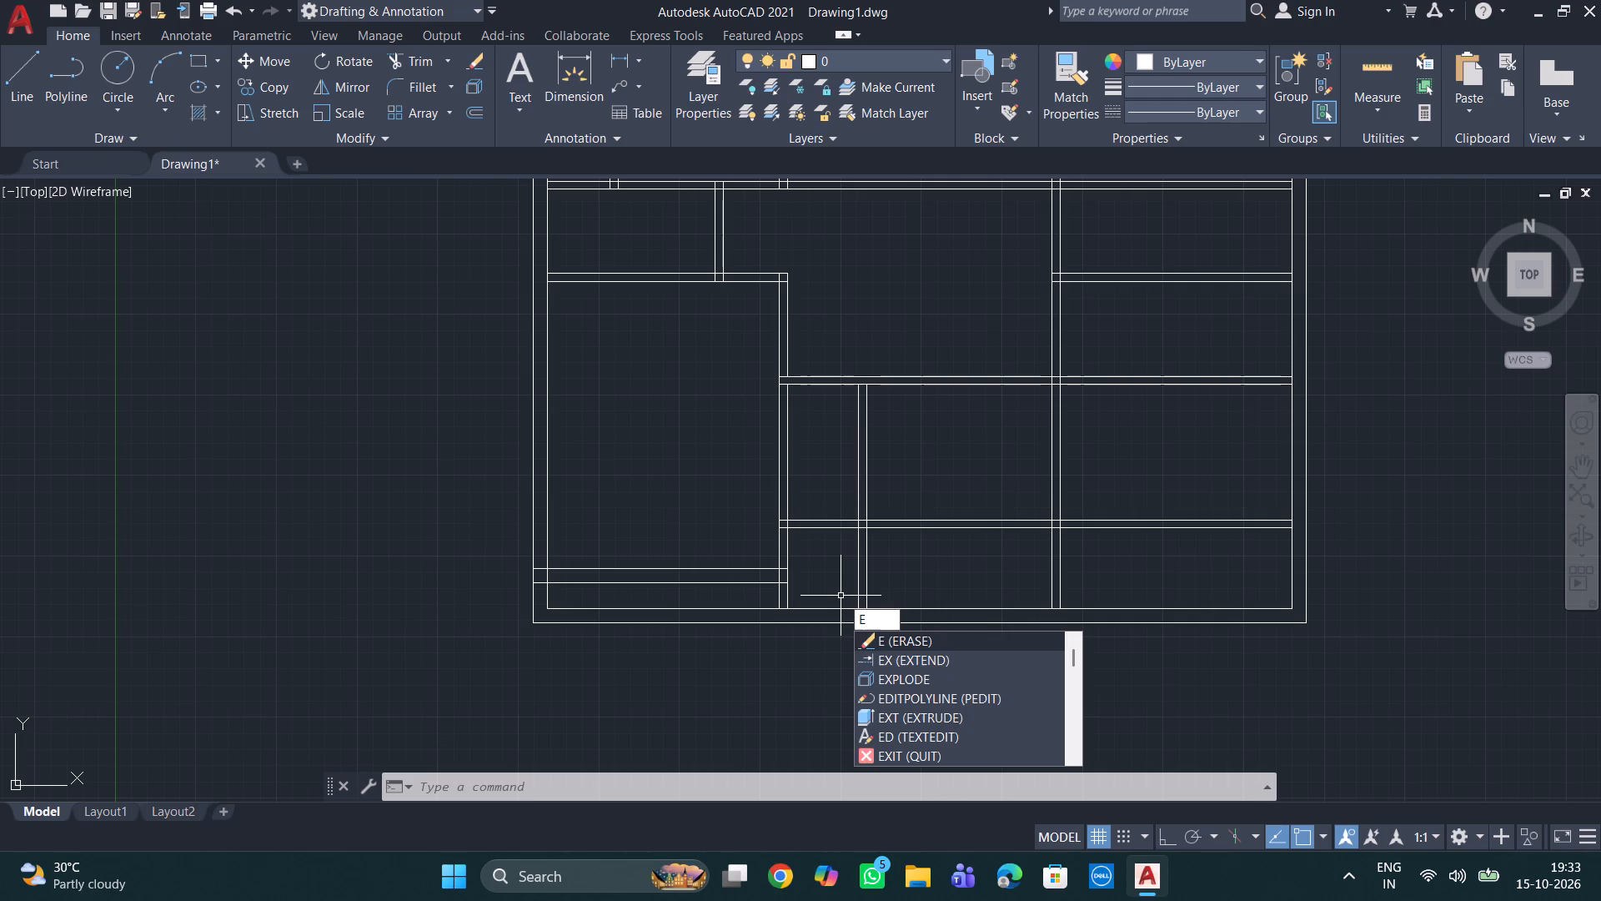
pyautogui.press('x')
pyautogui.press('Return')
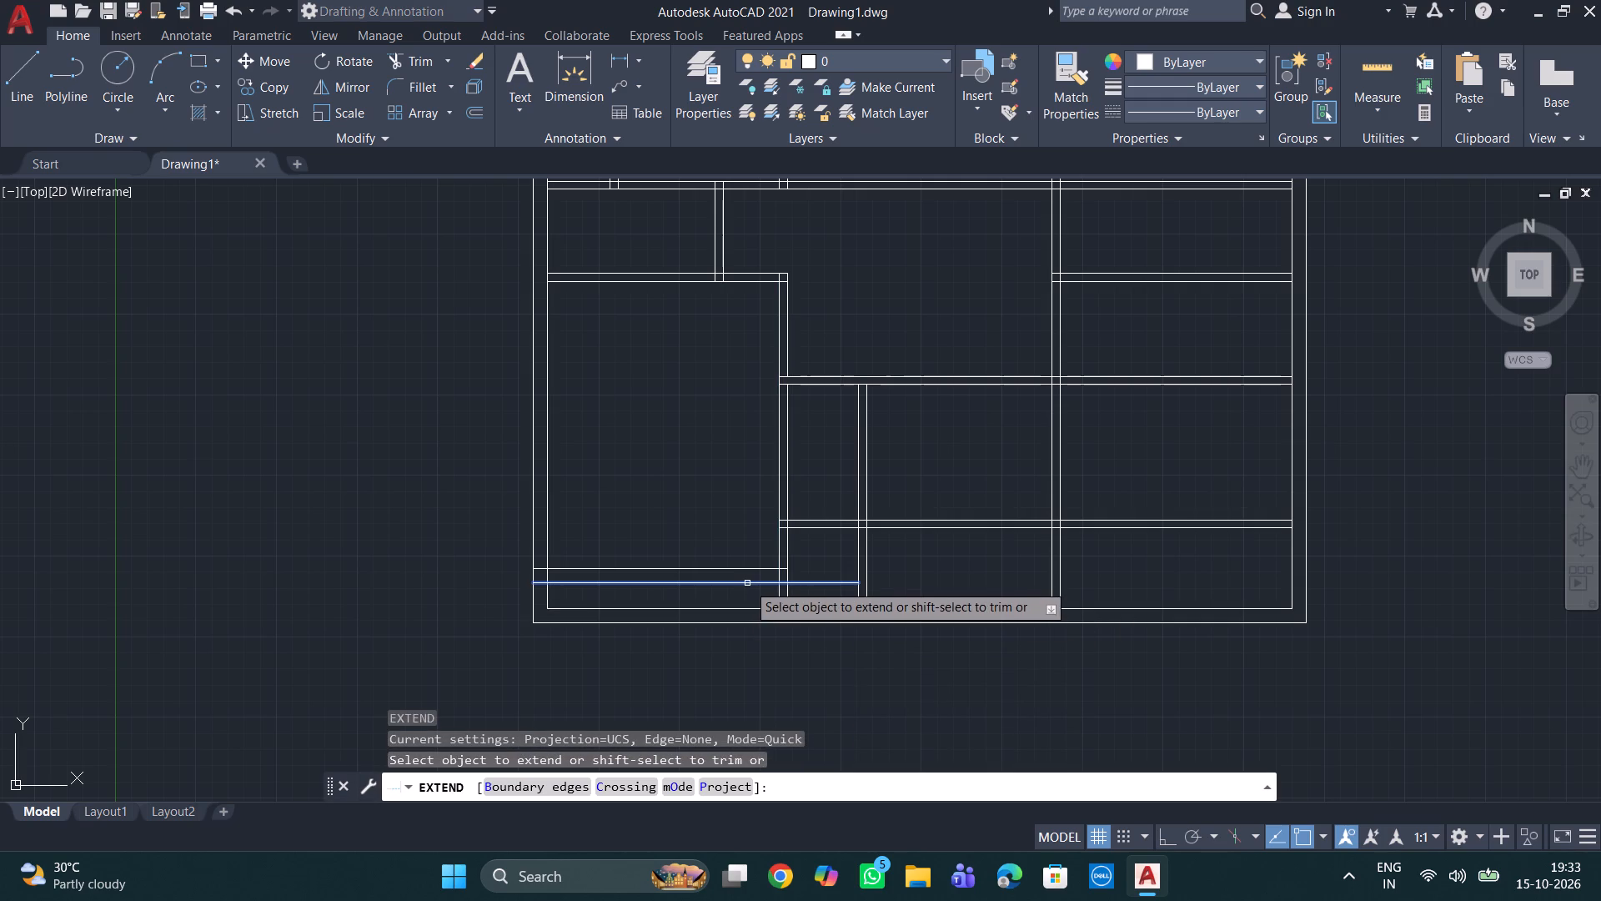
pyautogui.click(746, 583)
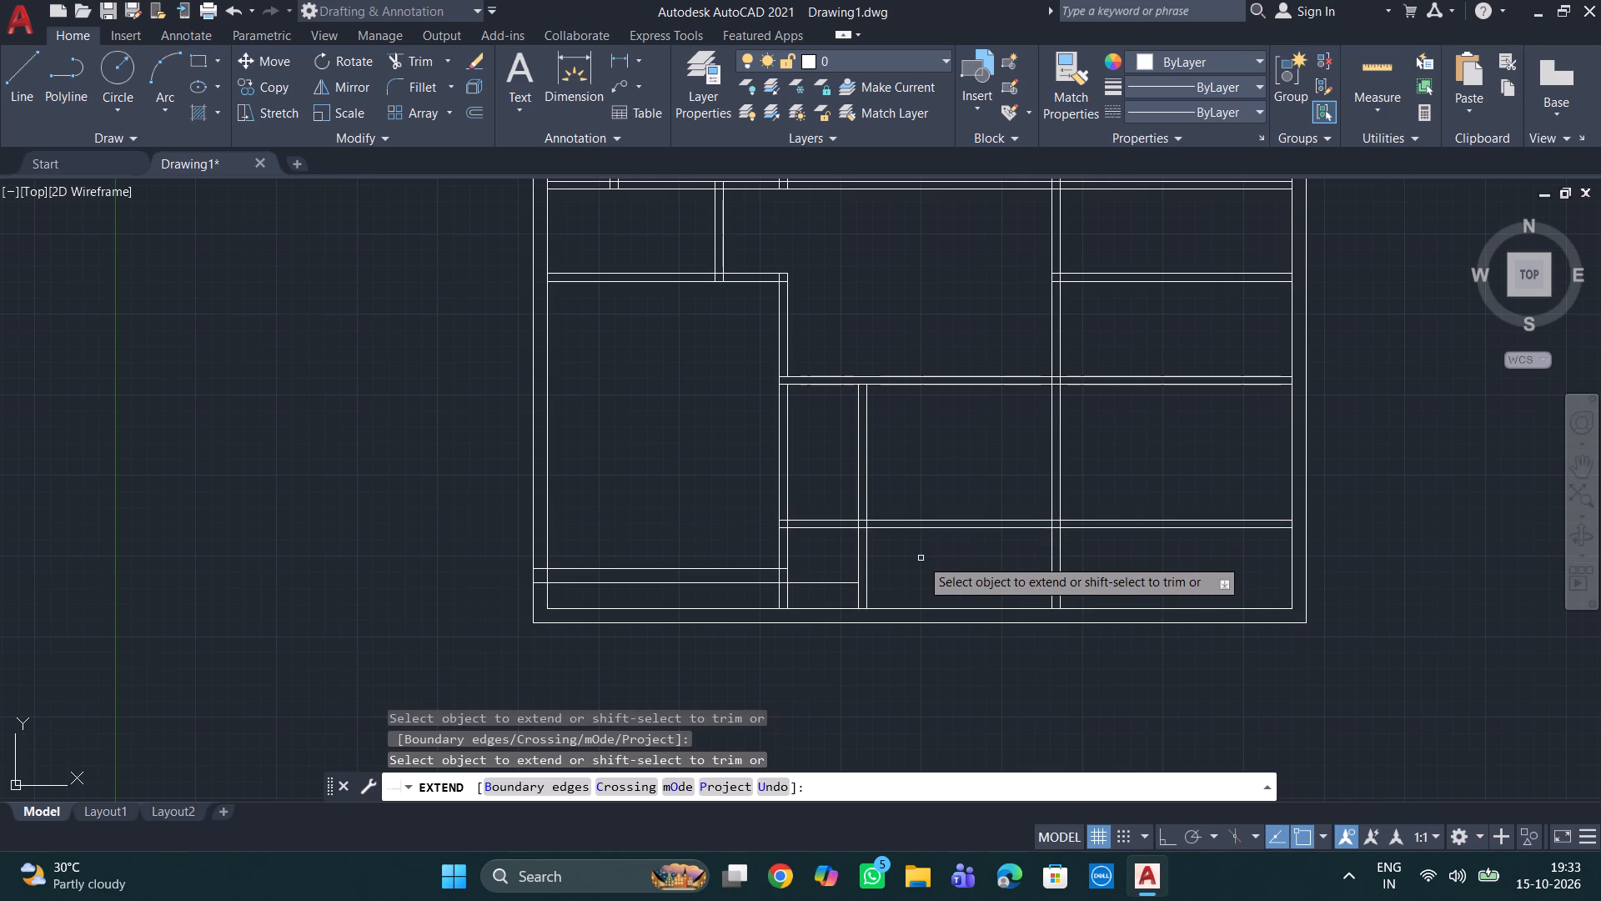
pyautogui.press('Escape')
pyautogui.press('Escape')
pyautogui.press('Escape')
pyautogui.press('Escape')
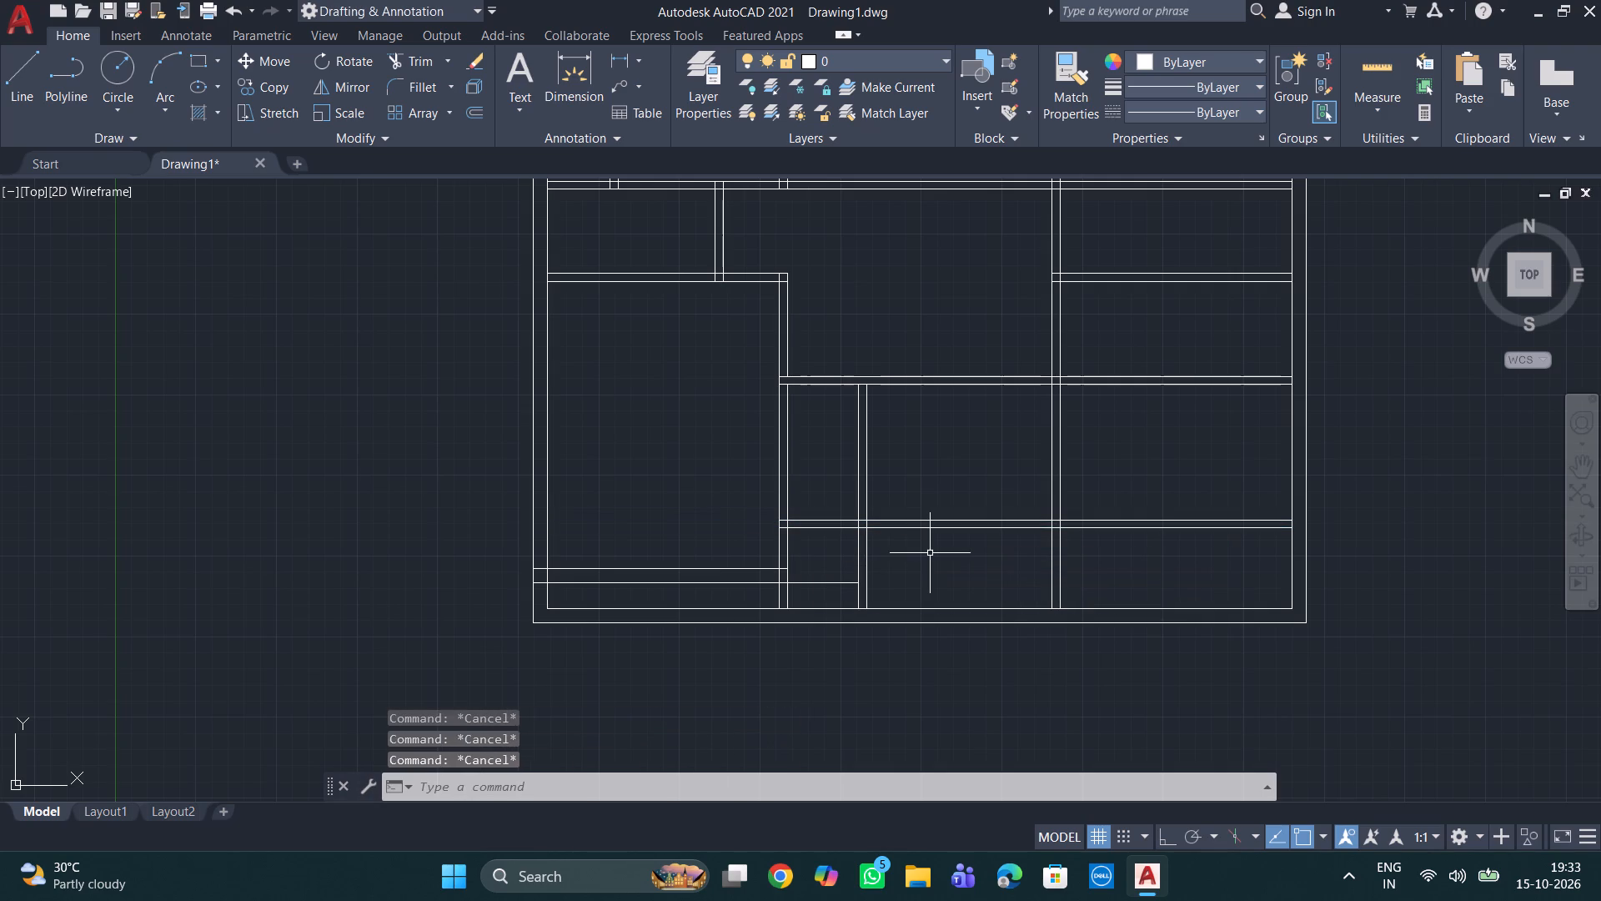
pyautogui.press('Escape')
pyautogui.press('Escape')
# Delete both lines of the 5" horizontal partition that crosses the lower middle and lower-right rooms.
pyautogui.click(931, 540)
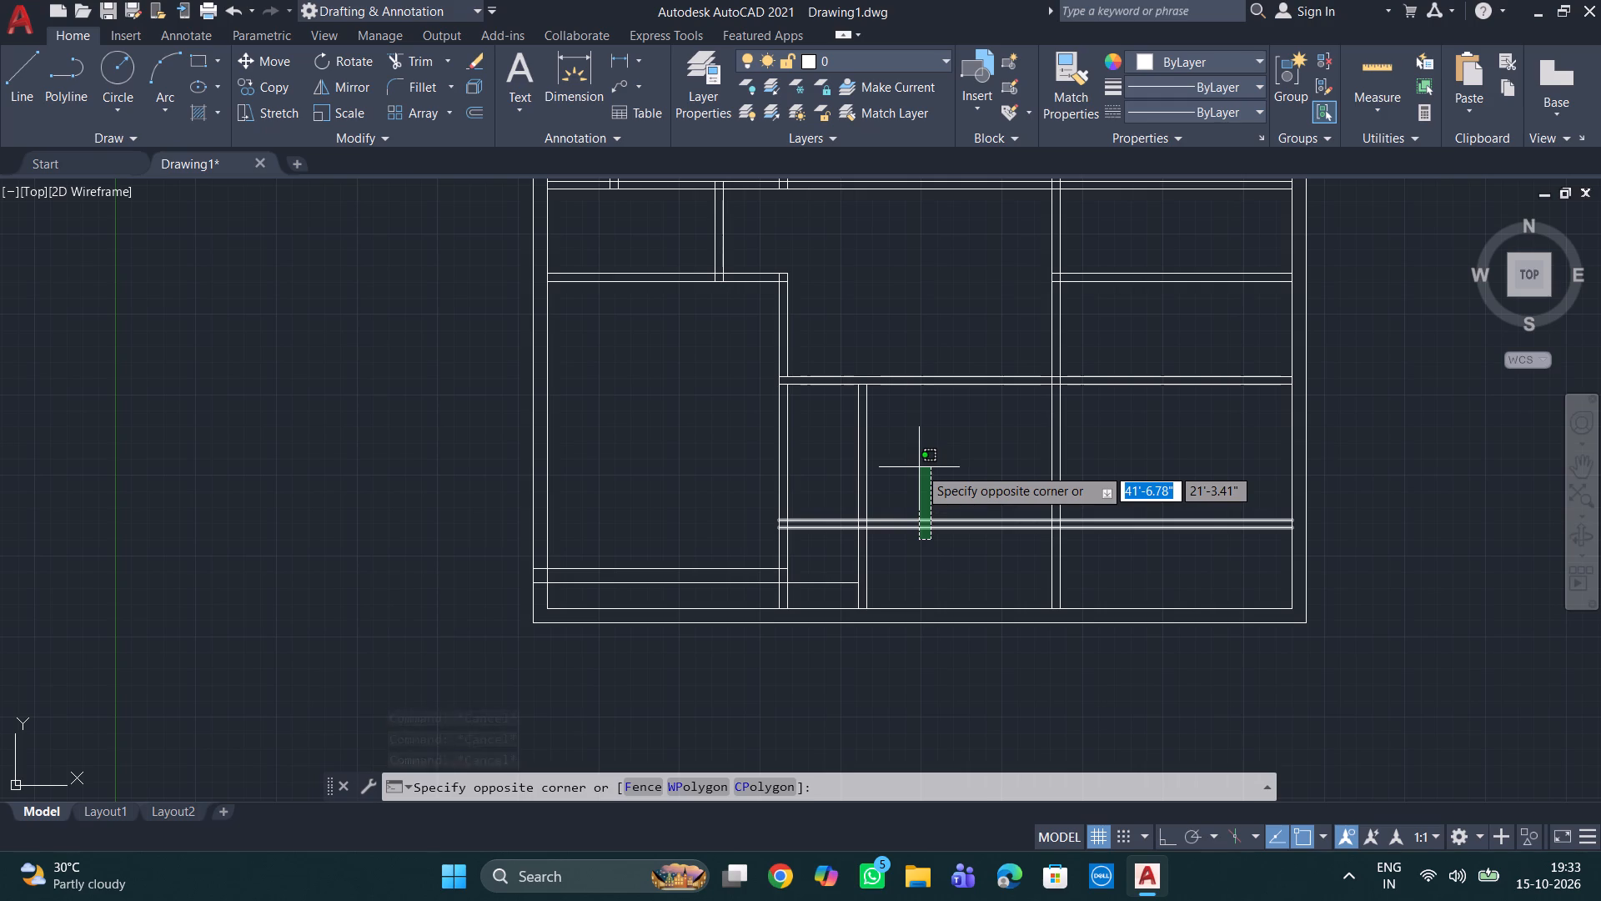
pyautogui.click(919, 467)
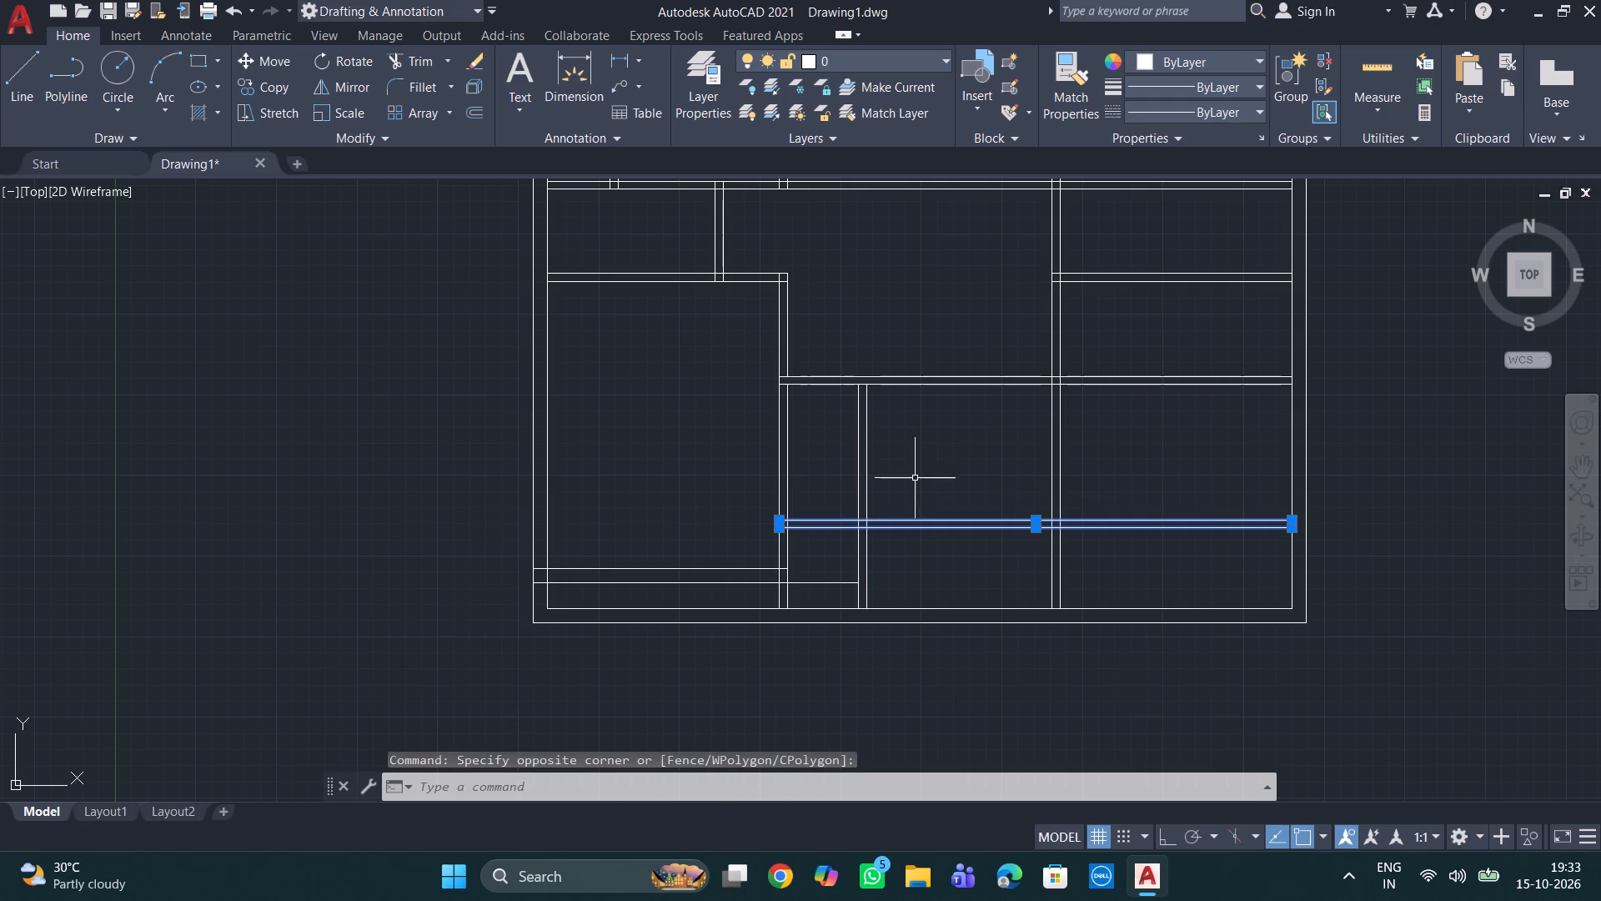
pyautogui.press('Delete')
# Offset the lower line of the horizontal partition above the short vertical partition 7' down, and offset the copy 9" further down.
pyautogui.press('o')
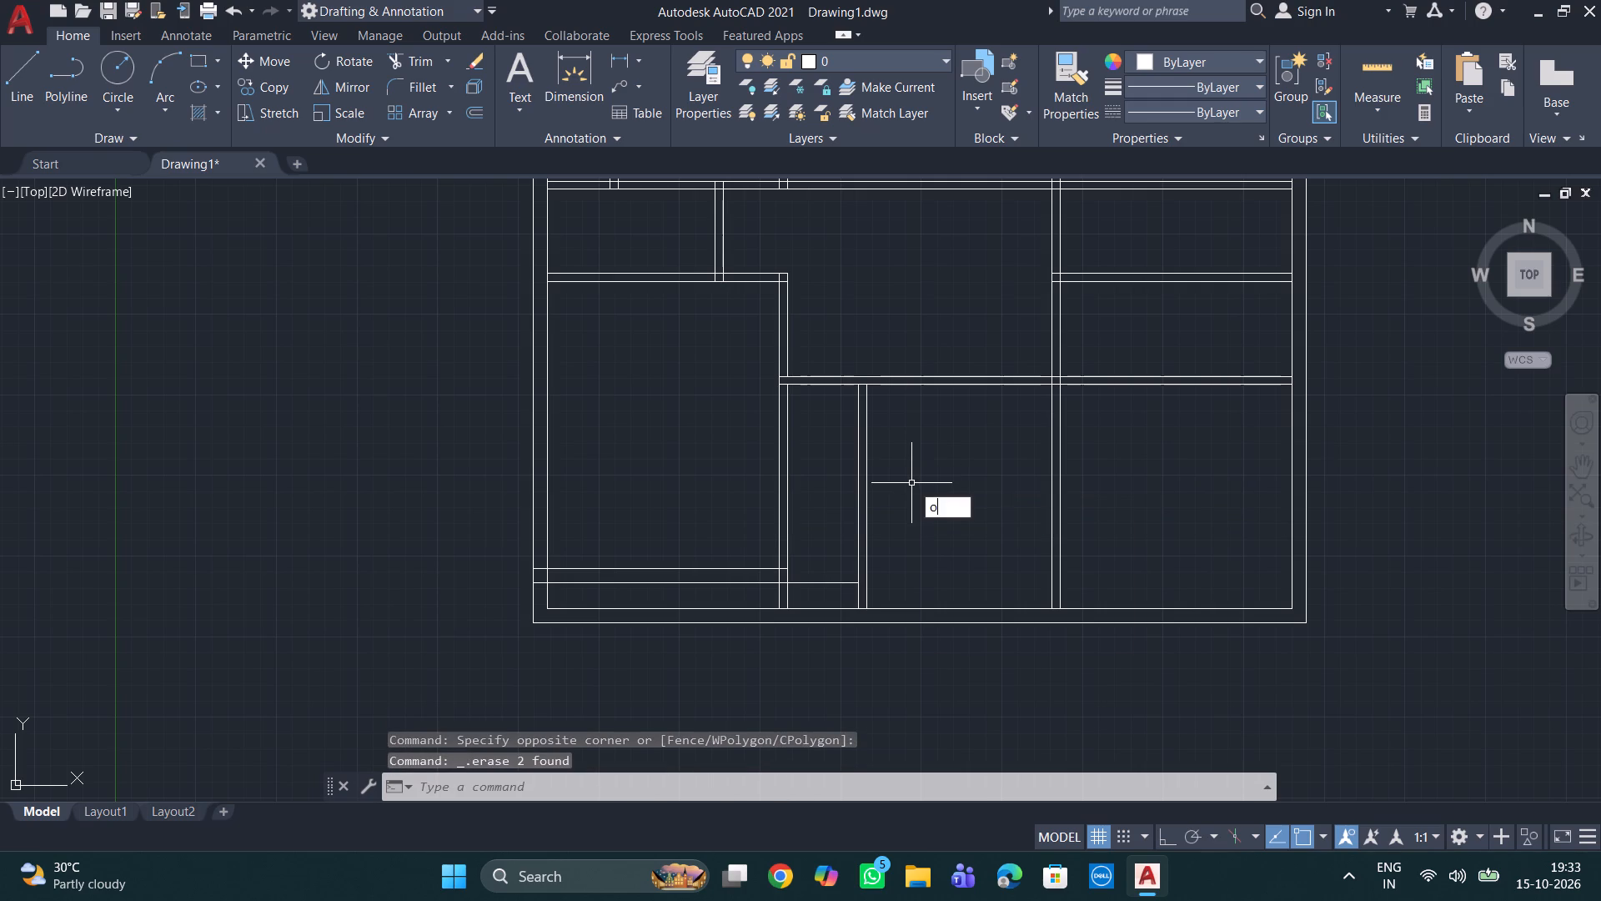
pyautogui.press('Return')
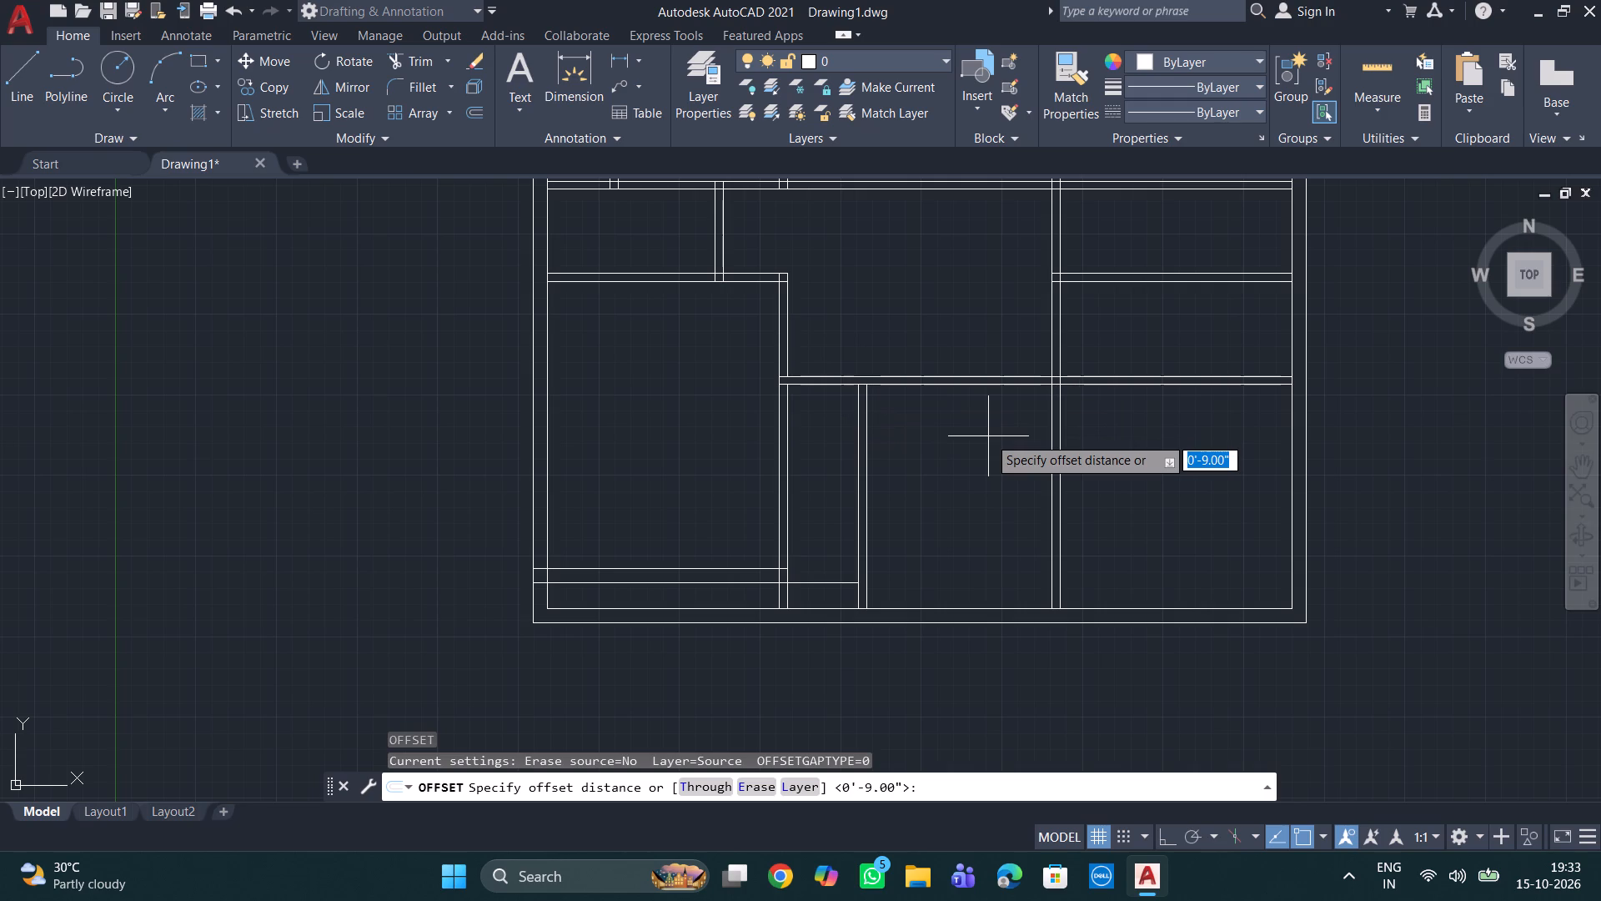
pyautogui.write("7'")
pyautogui.press('Return')
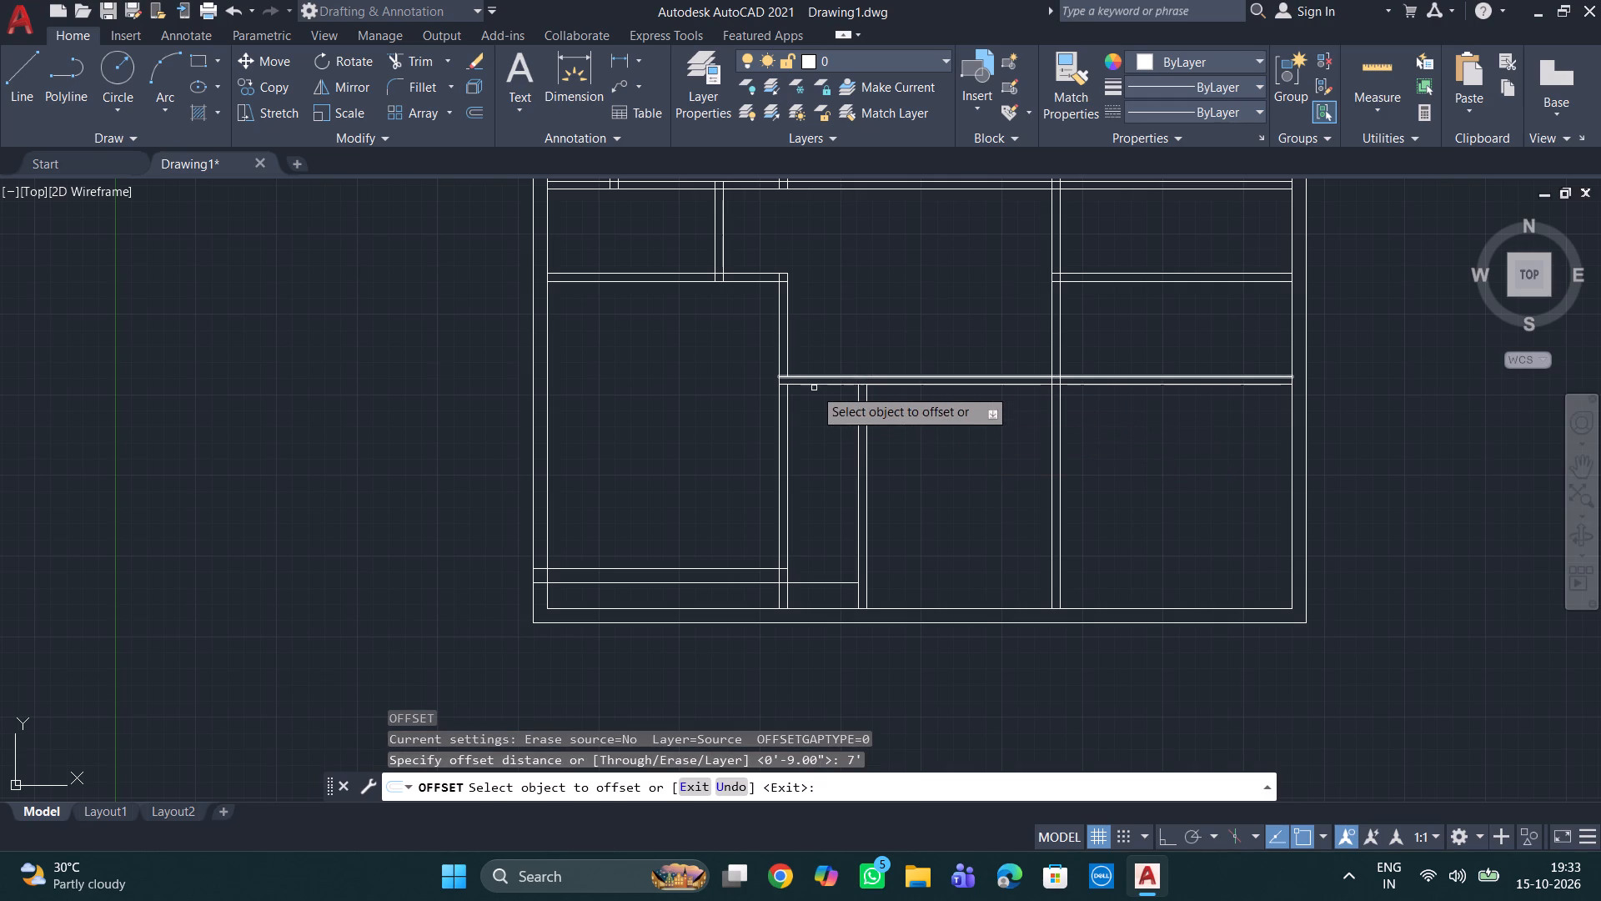
pyautogui.click(820, 385)
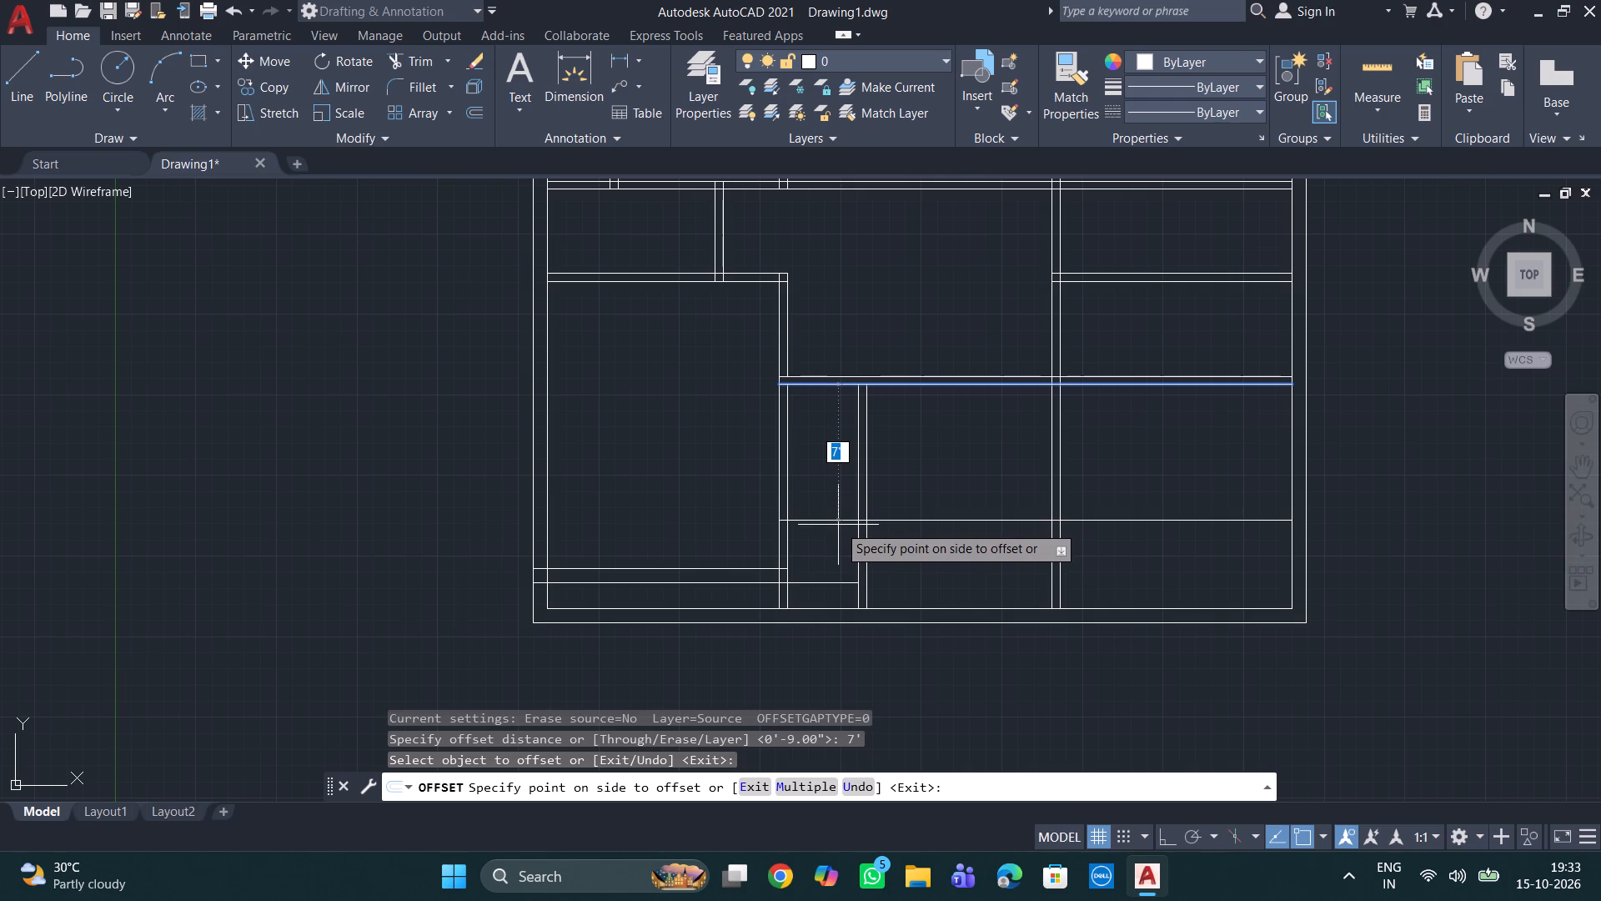
pyautogui.click(839, 525)
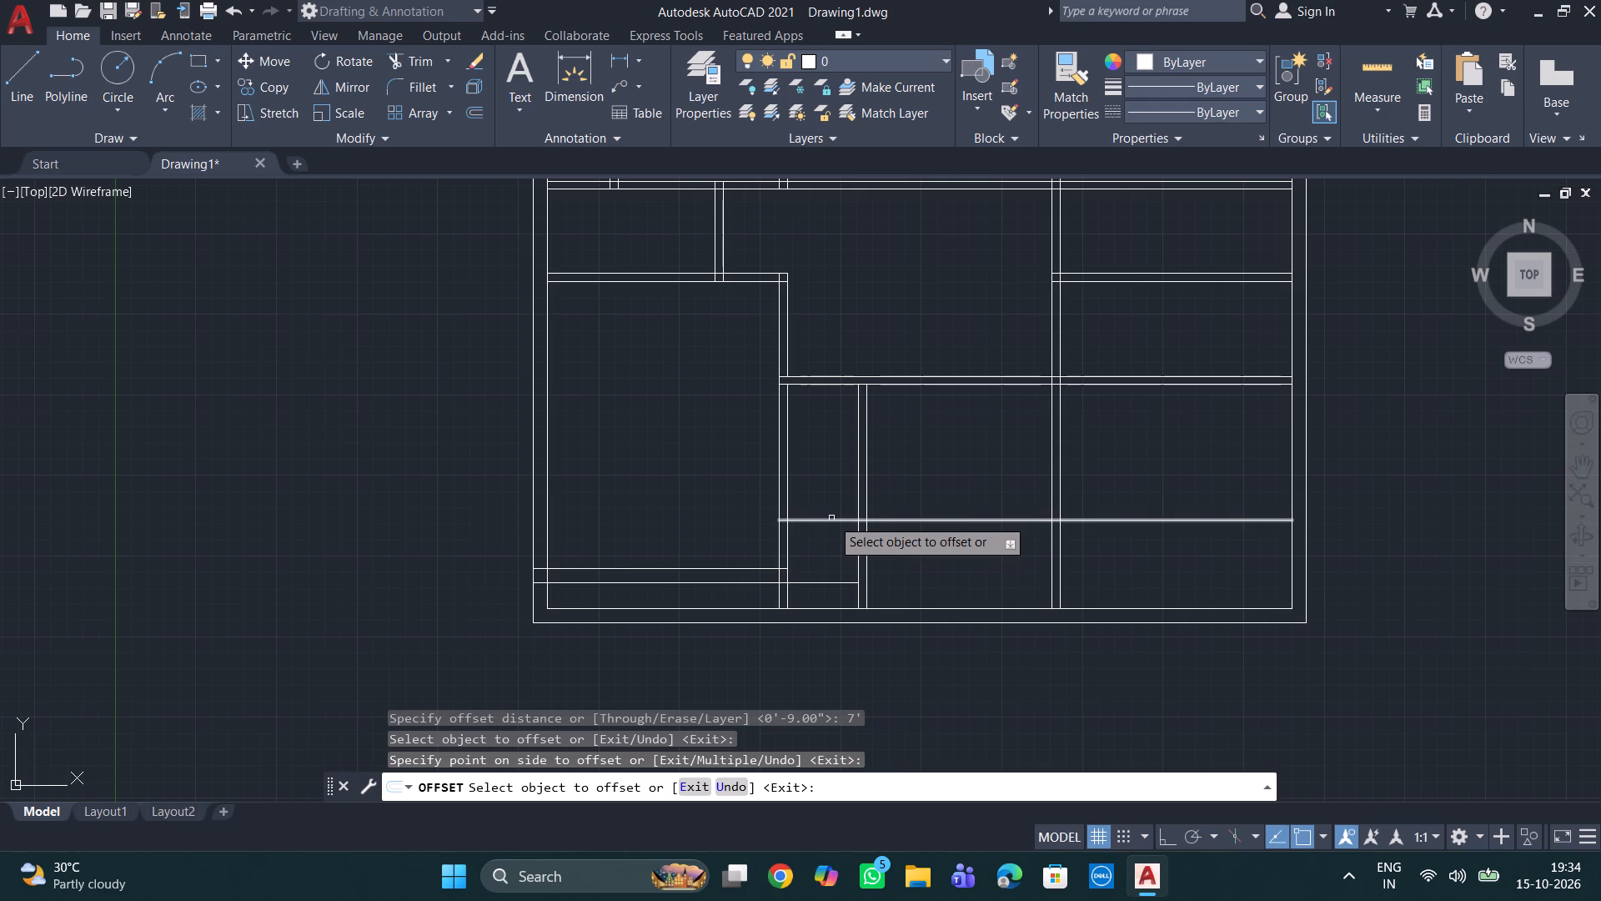
pyautogui.click(831, 518)
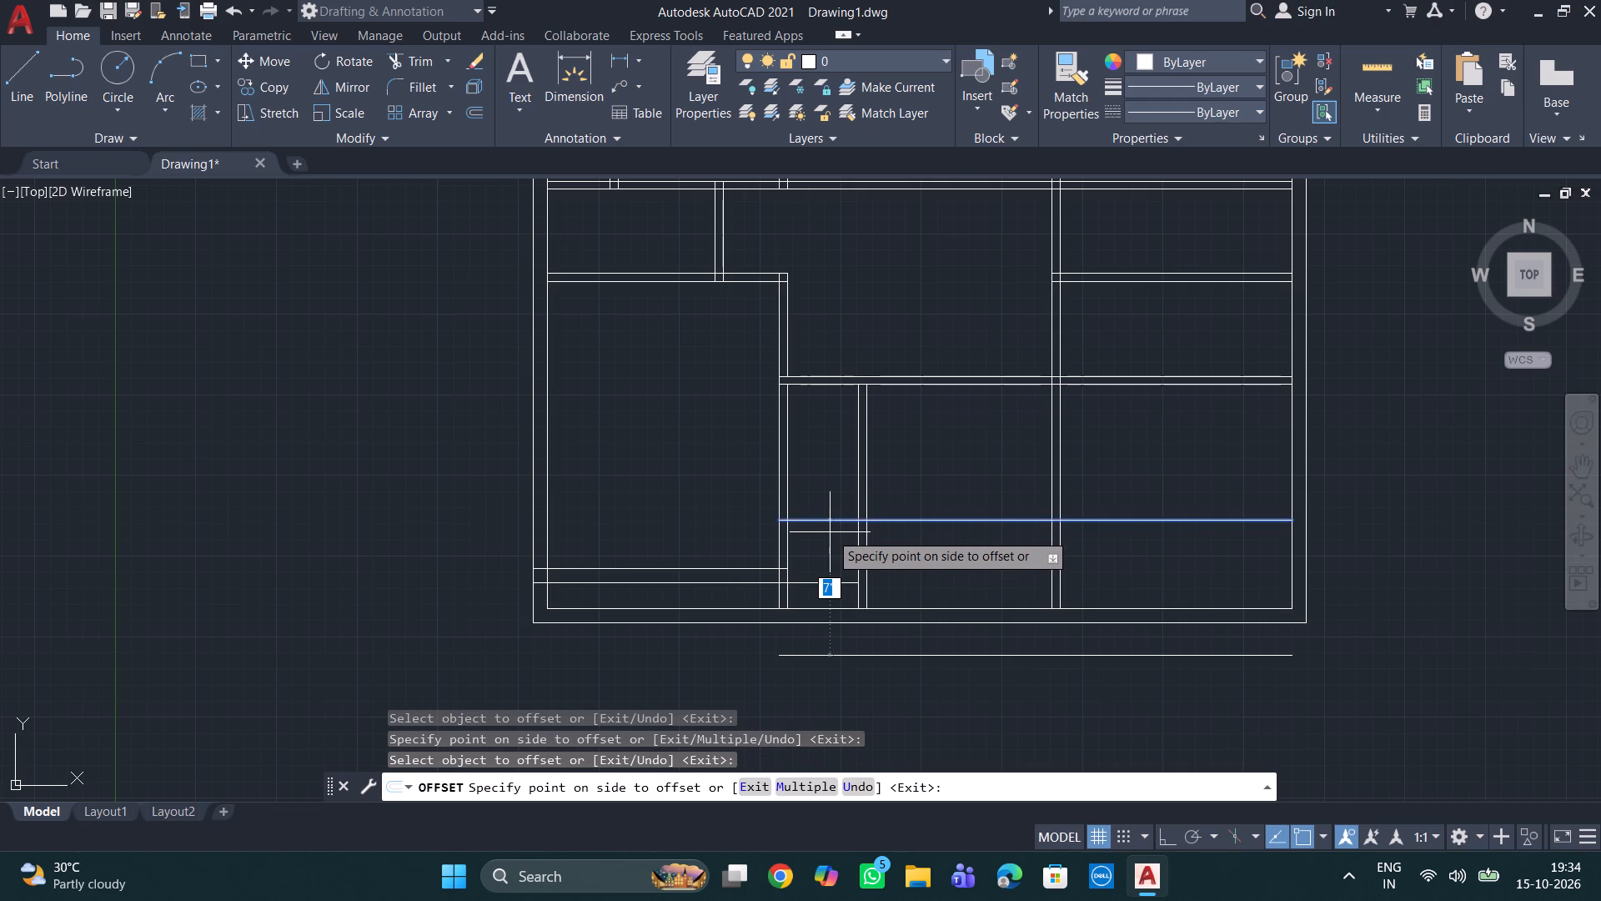
pyautogui.press('BackSpace')
pyautogui.write('9"')
pyautogui.press('Return')
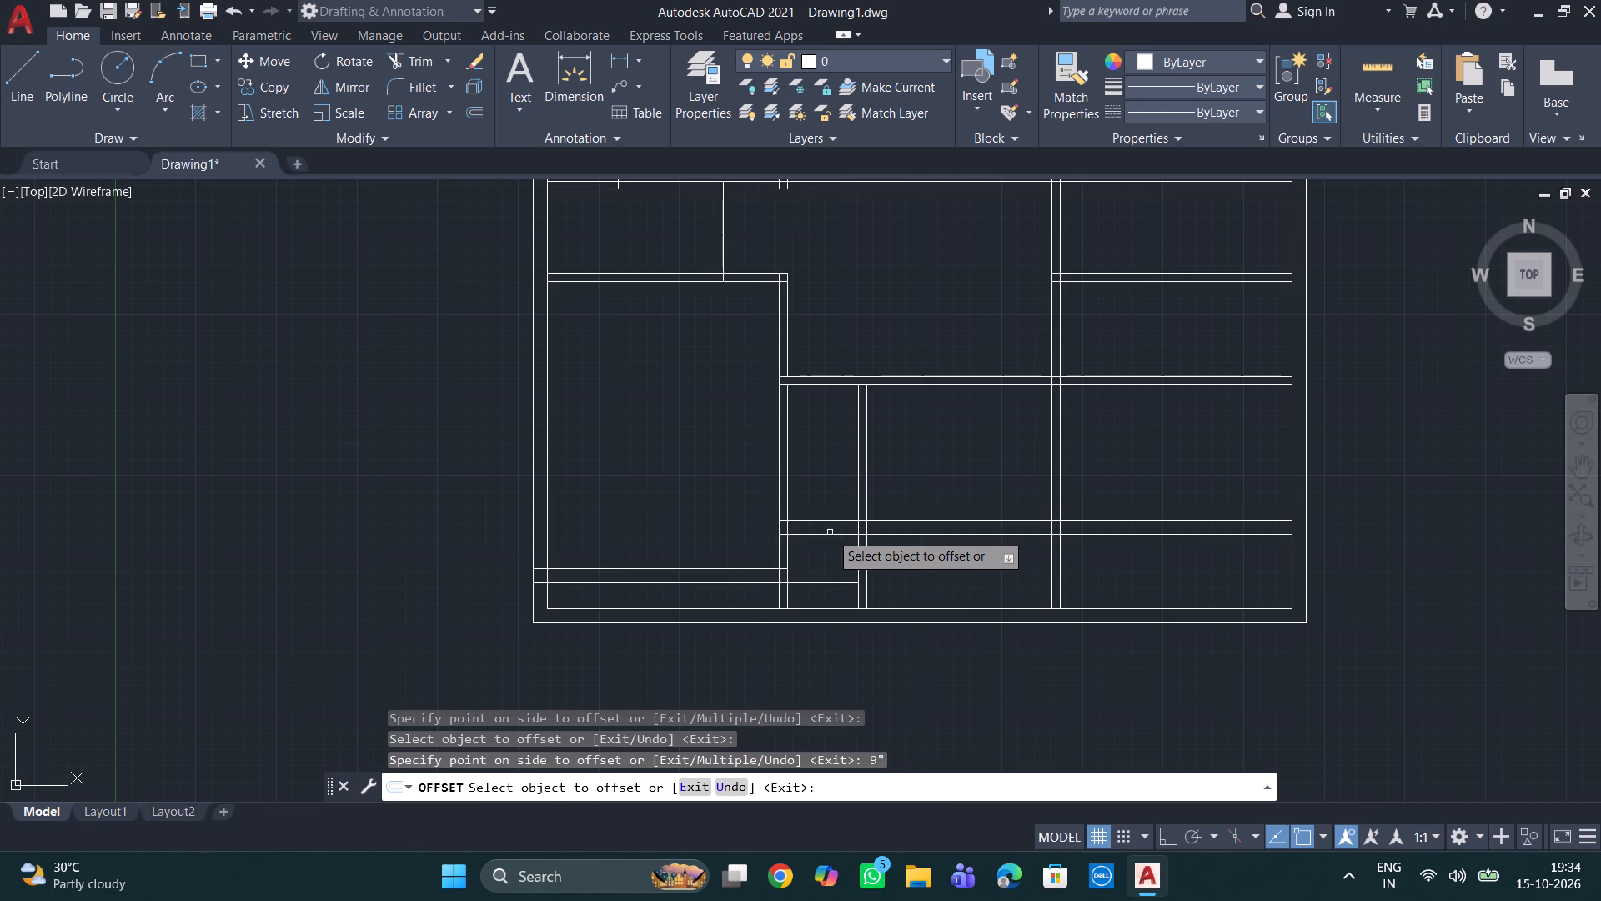
pyautogui.press('Escape')
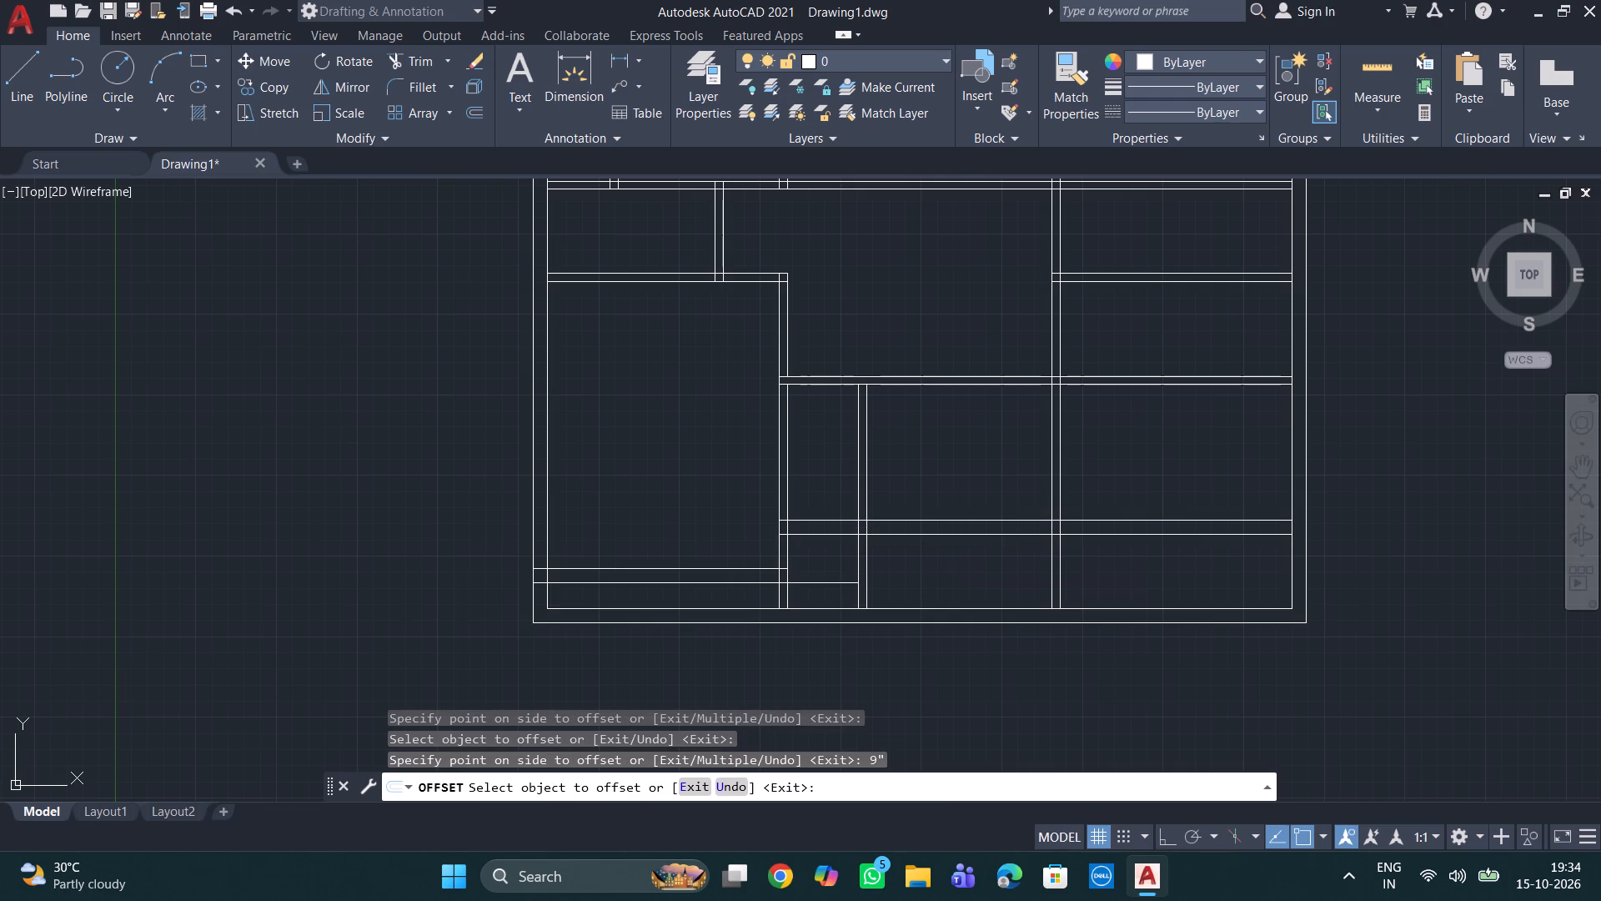
pyautogui.press('Escape')
pyautogui.press('Escape')
pyautogui.press('Escape')
pyautogui.press('Escape')
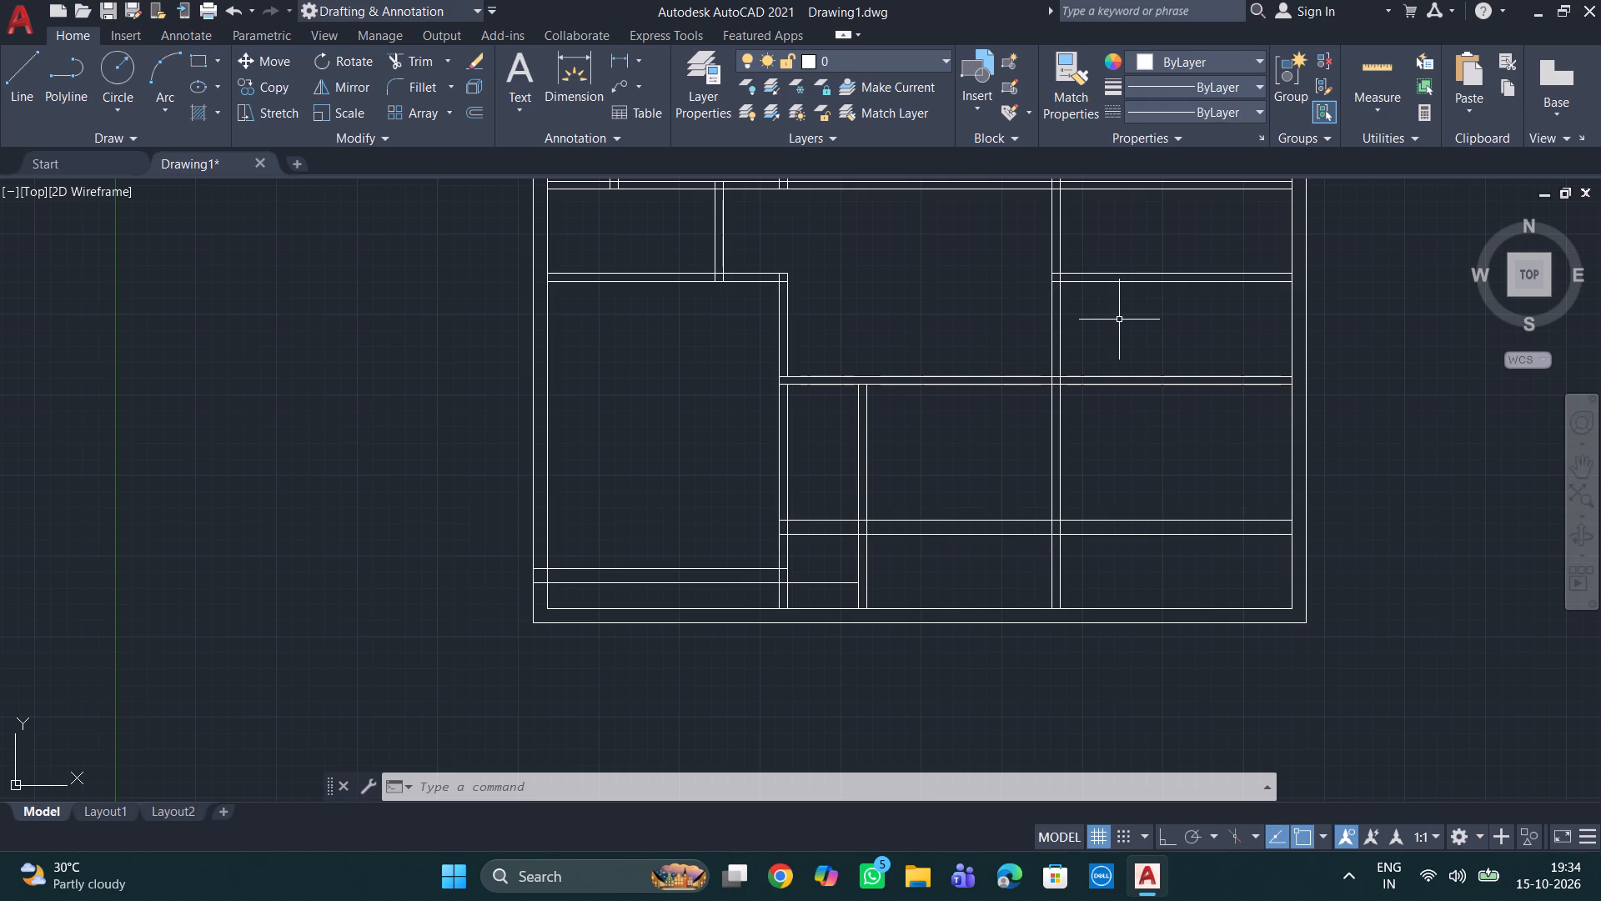
# Trim all four horizontal walls out of the plan's right-hand column, between the long vertical partition and the outer wall.
pyautogui.scroll(-2, 1120, 315)
pyautogui.moveTo(1117, 311); pyautogui.dragTo(1035, 358, button='middle')
pyautogui.scroll(3, 1038, 364)
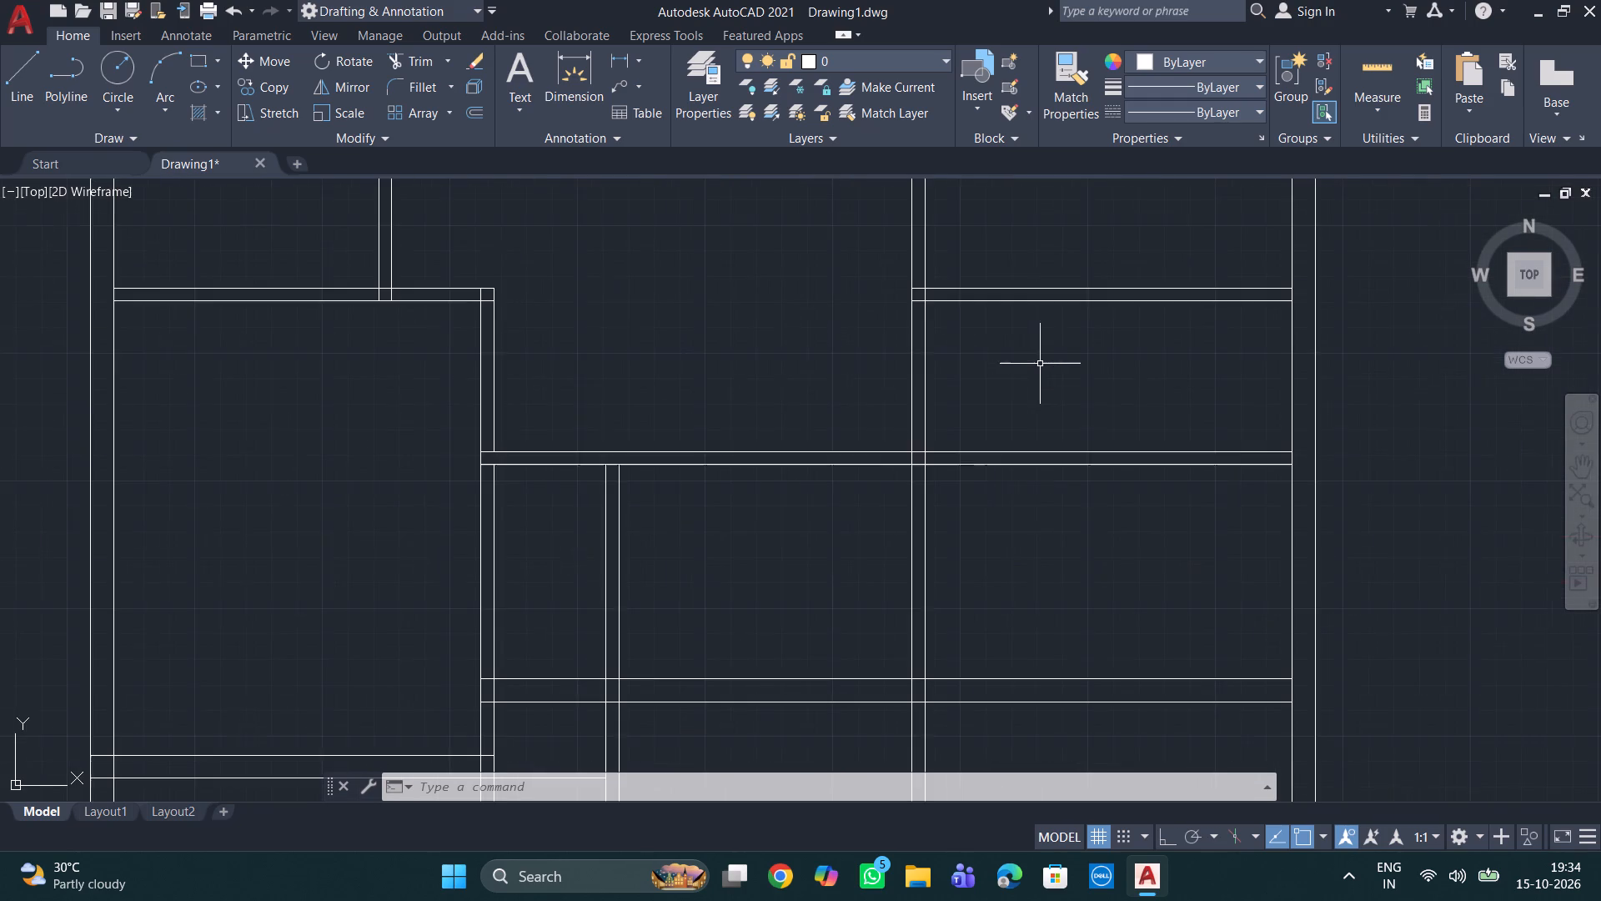
pyautogui.moveTo(1066, 361); pyautogui.dragTo(854, 416, button='middle')
pyautogui.scroll(-1, 854, 416)
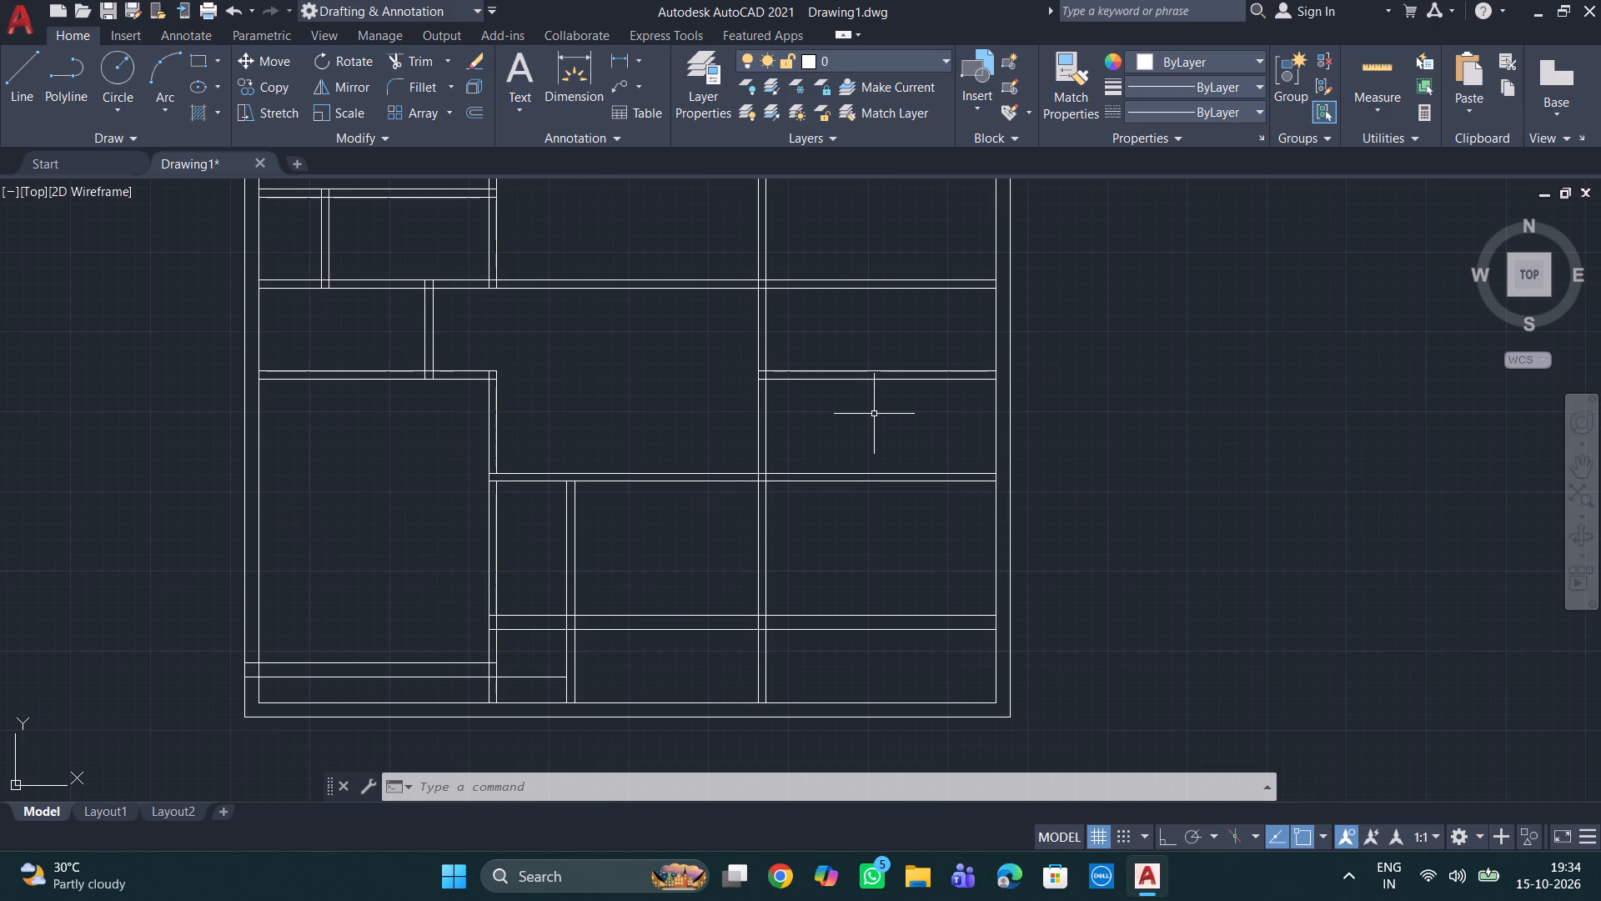
pyautogui.scroll(-2, 880, 415)
pyautogui.middleClick(891, 421)
pyautogui.scroll(1, 888, 427)
pyautogui.press('Escape')
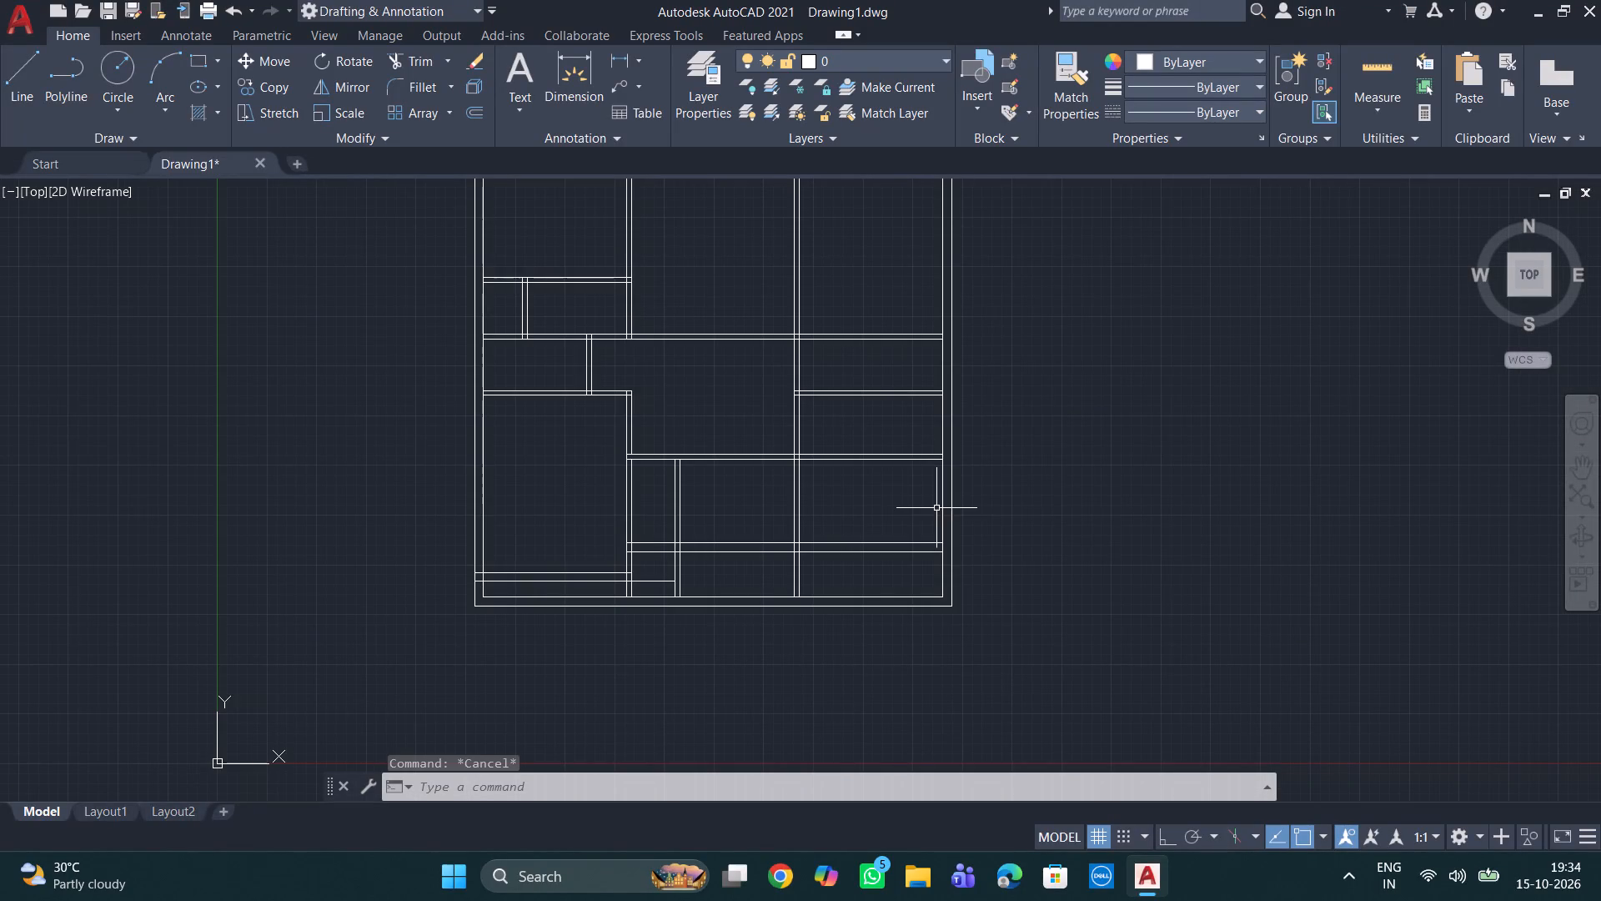
pyautogui.press('Escape')
pyautogui.press('Escape')
pyautogui.write('tr')
pyautogui.press('Return')
pyautogui.press('Return')
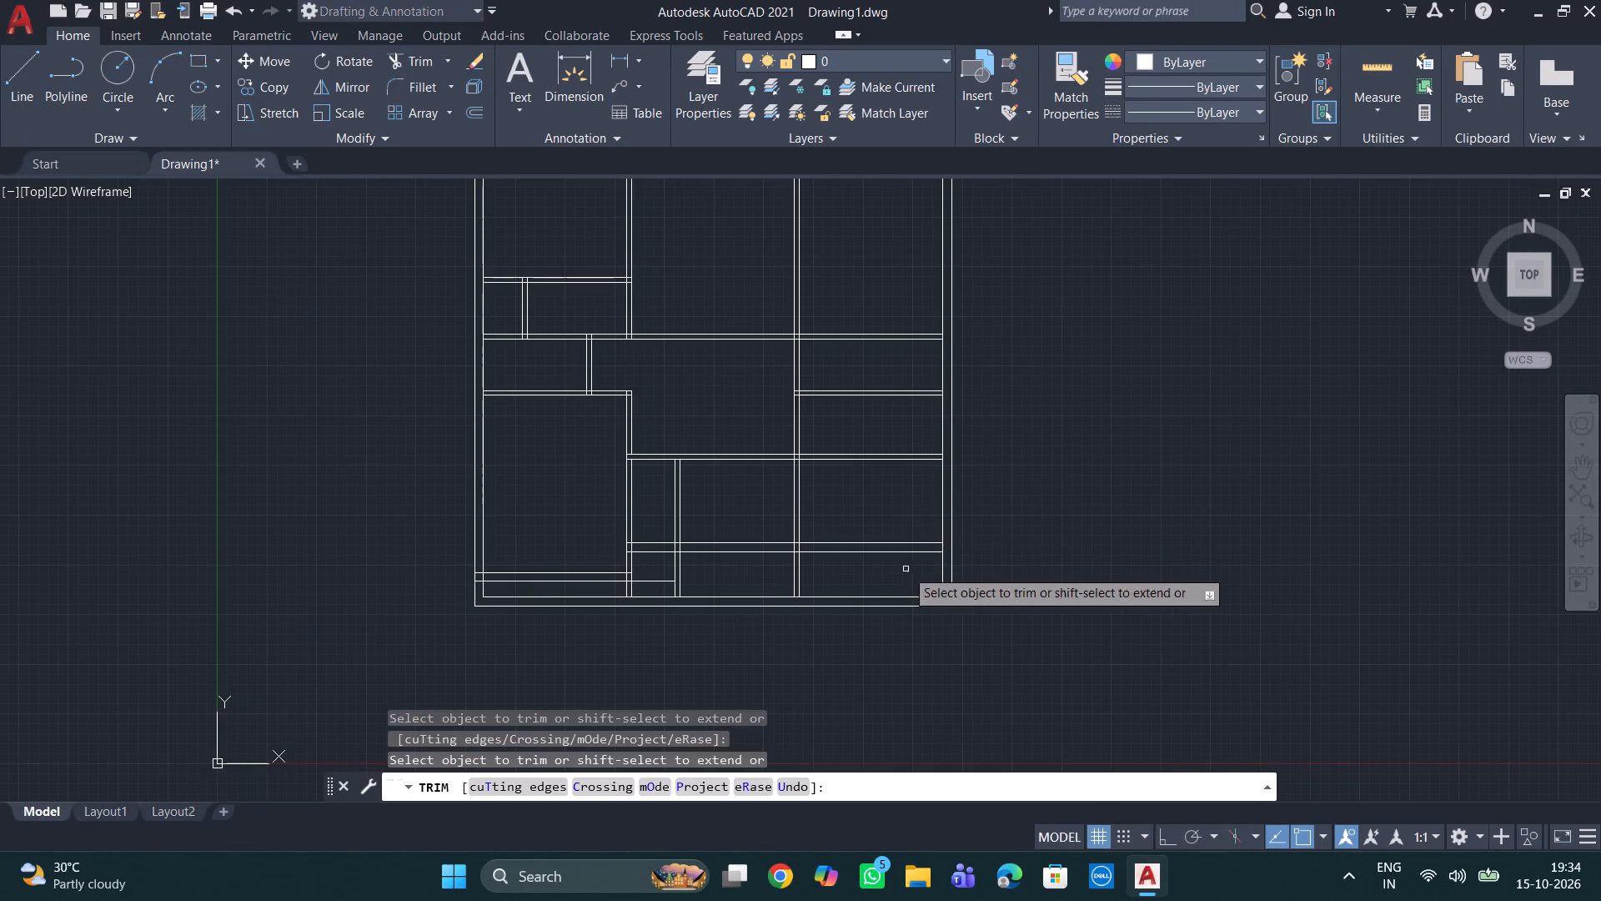
pyautogui.click(888, 577)
pyautogui.click(883, 376)
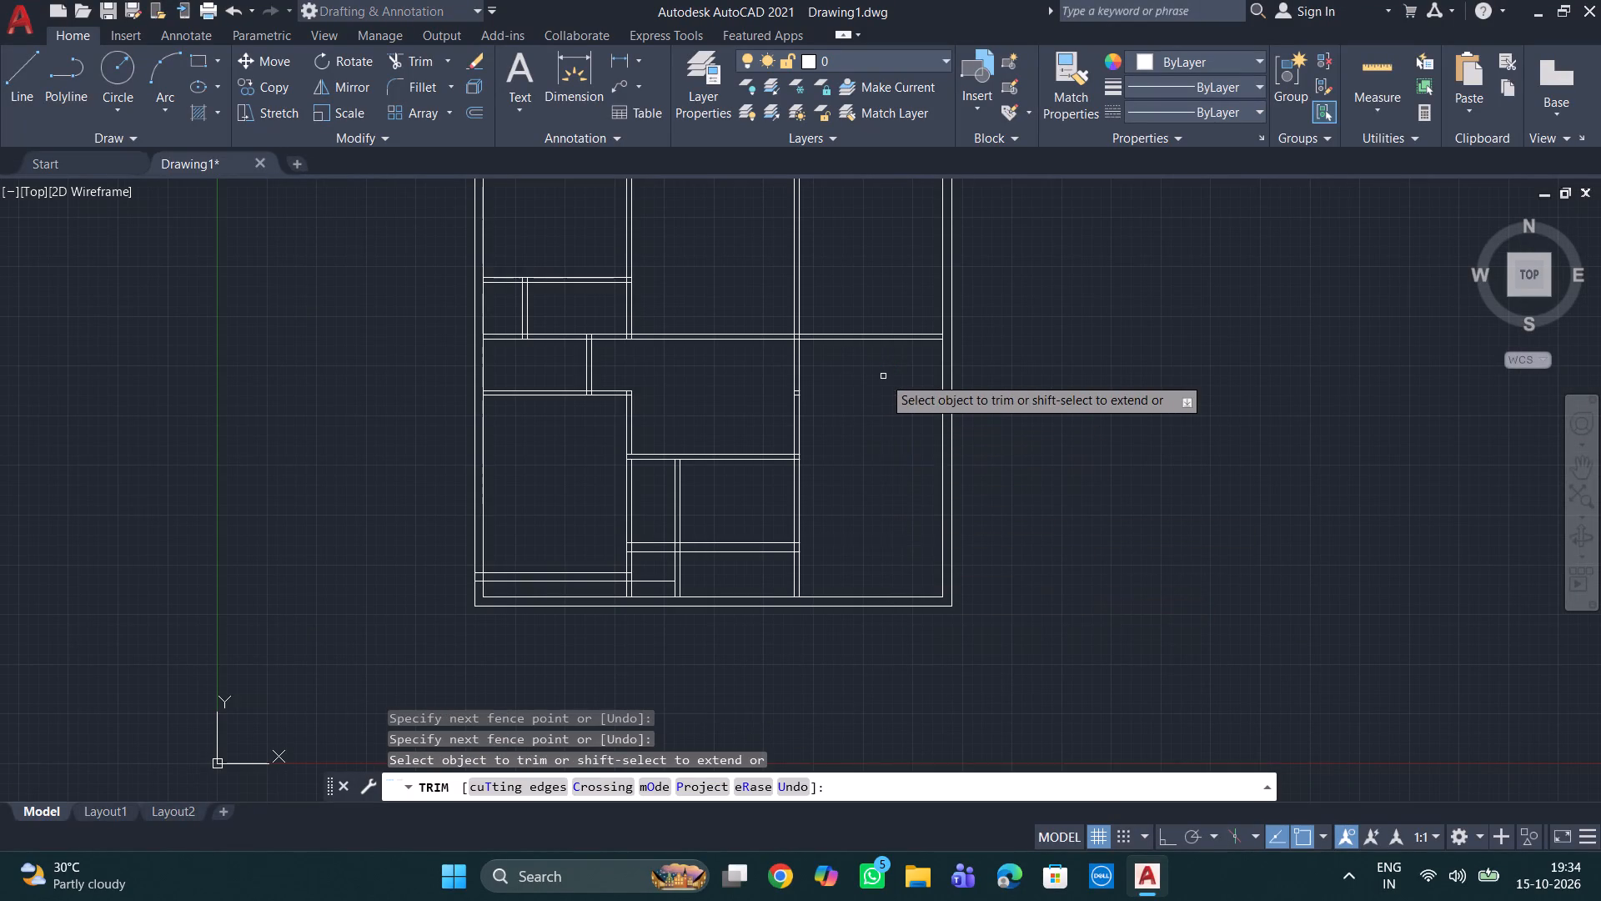
pyautogui.scroll(-1, 879, 376)
pyautogui.moveTo(875, 378); pyautogui.dragTo(841, 491, button='middle')
pyautogui.scroll(2, 848, 493)
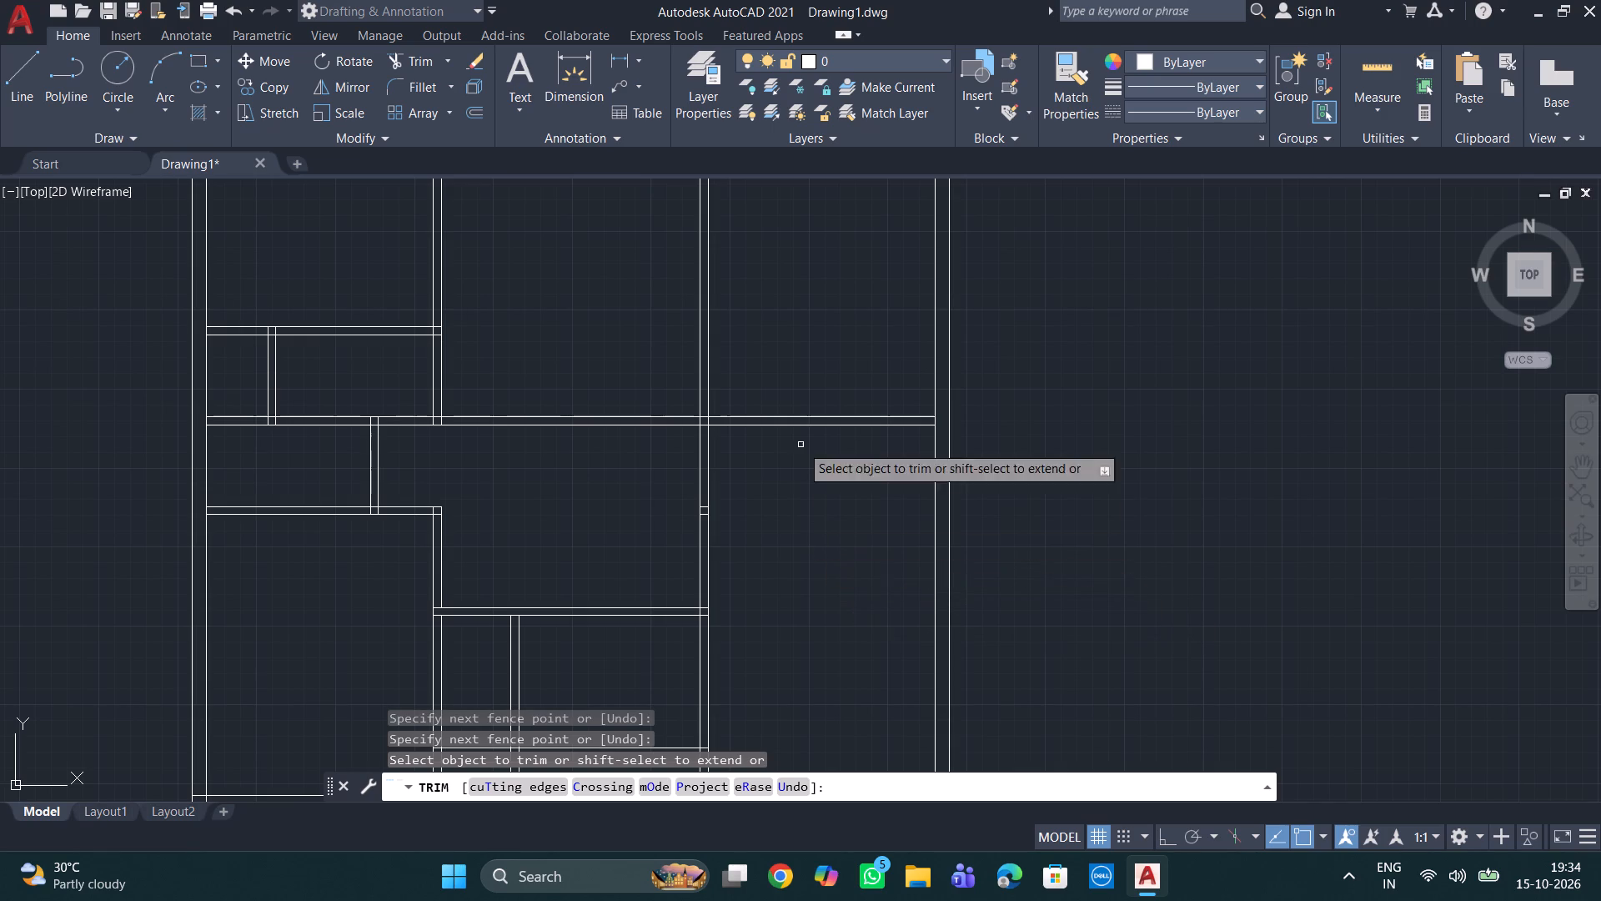
pyautogui.click(843, 426)
pyautogui.click(838, 418)
pyautogui.scroll(-3, 818, 385)
pyautogui.moveTo(815, 382); pyautogui.dragTo(802, 512, button='middle')
pyautogui.scroll(3, 802, 489)
pyautogui.scroll(-1, 811, 490)
pyautogui.moveTo(795, 479); pyautogui.dragTo(799, 341, button='middle')
pyautogui.press('Escape')
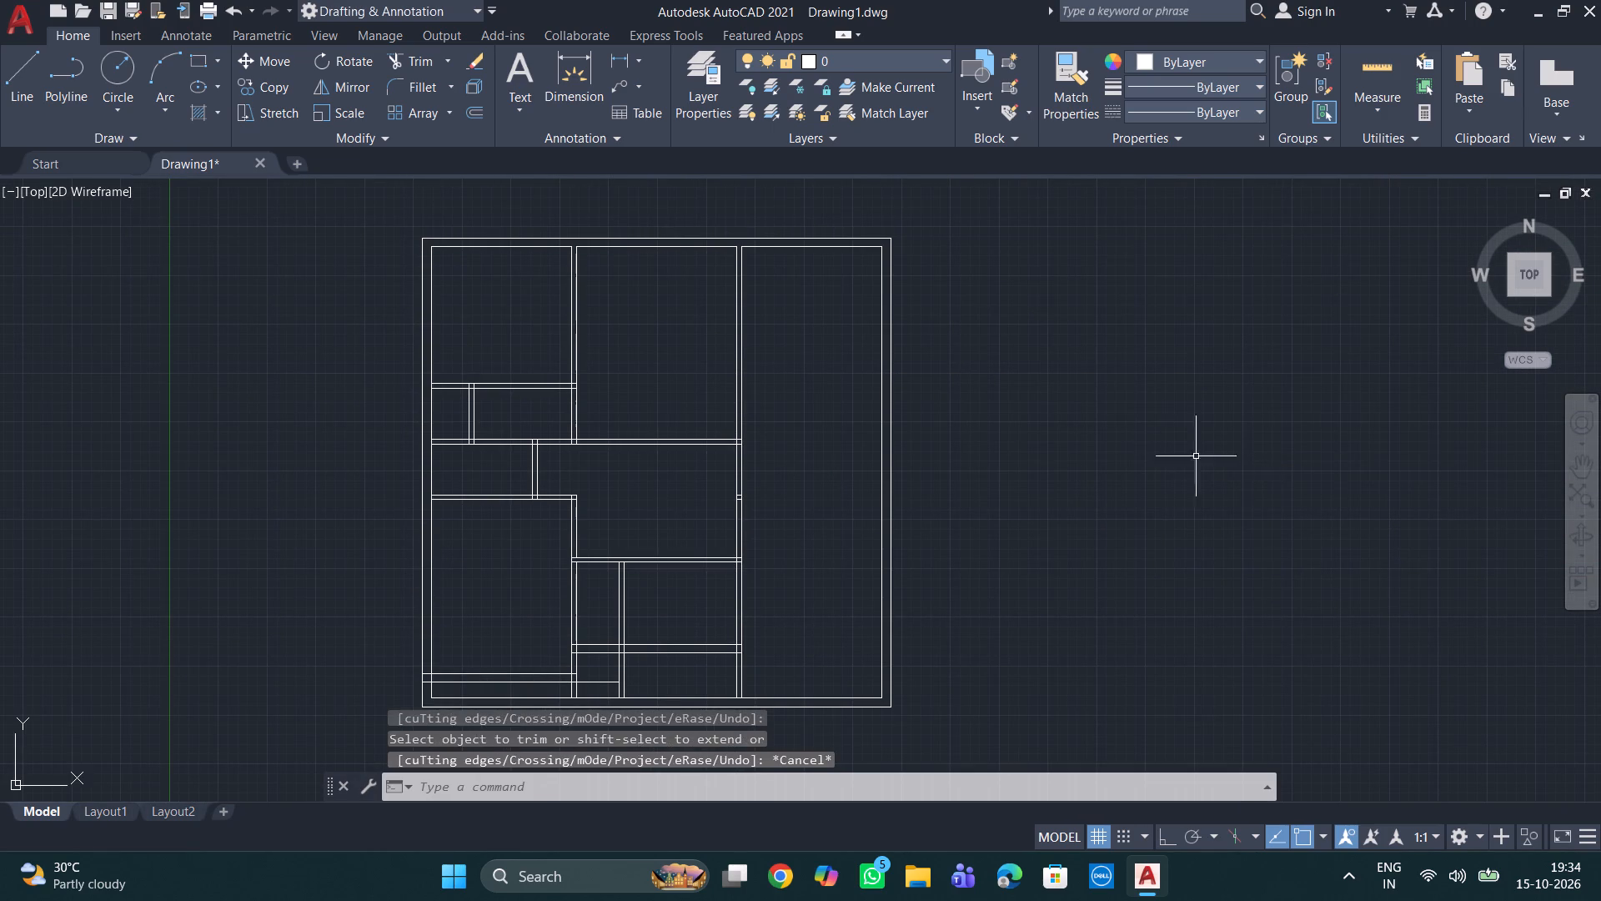
pyautogui.press('Escape')
pyautogui.press('Escape')
pyautogui.press('Escape')
pyautogui.press('Escape')
# Offset the inner top wall line of the right-hand column 18'8" down, and offset the copy 9" further down for a wall.
pyautogui.press('o')
pyautogui.press('Return')
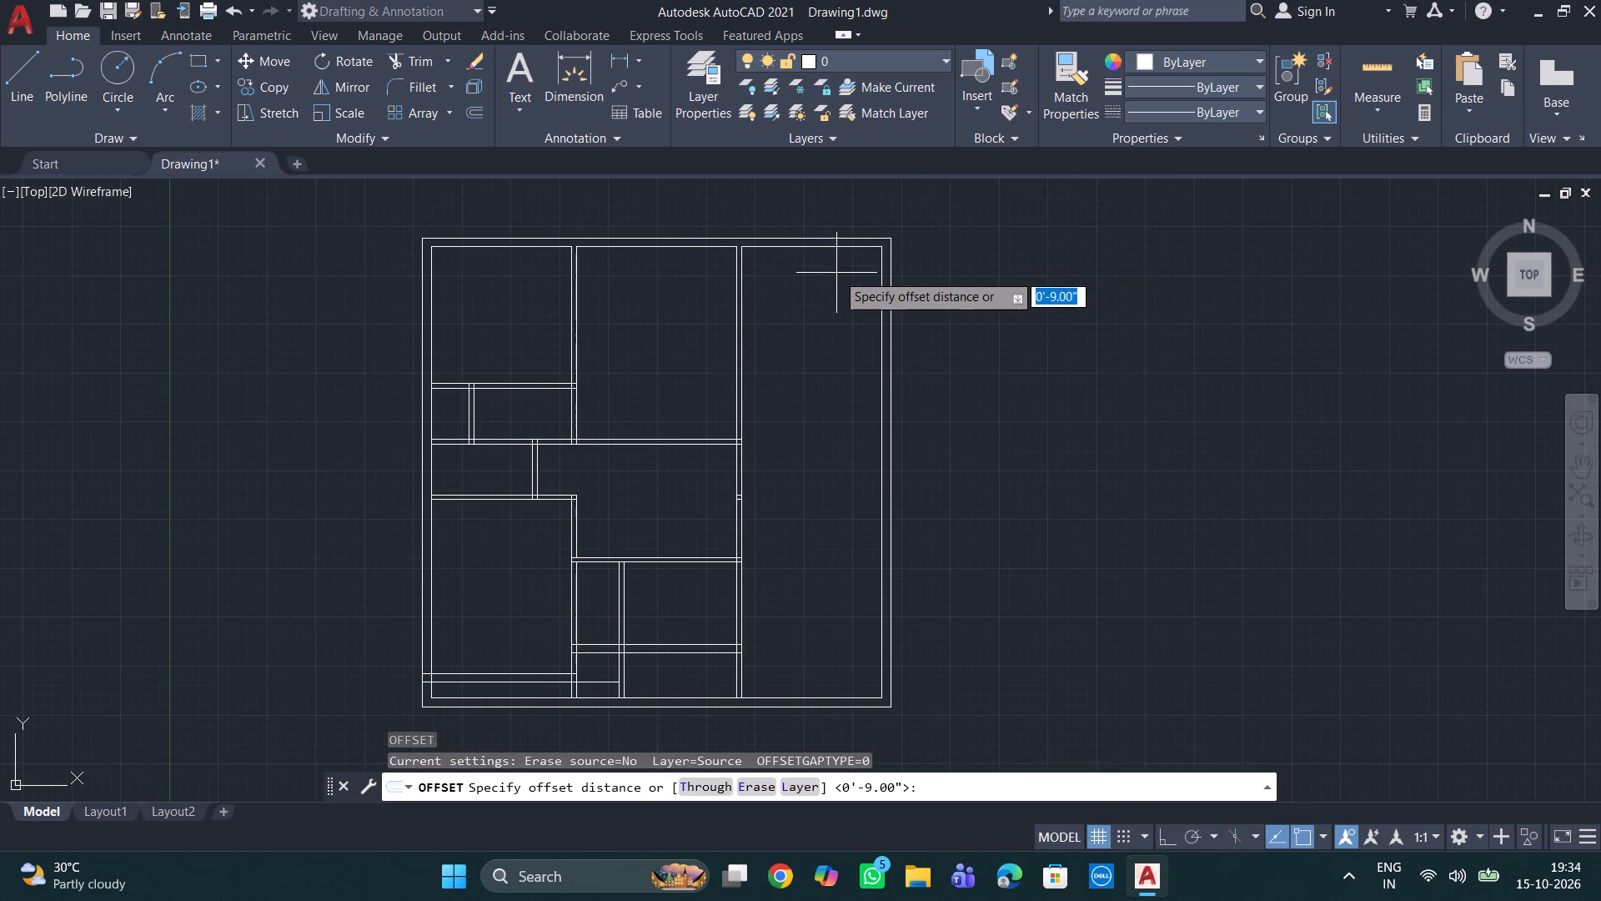
pyautogui.write("18'8")
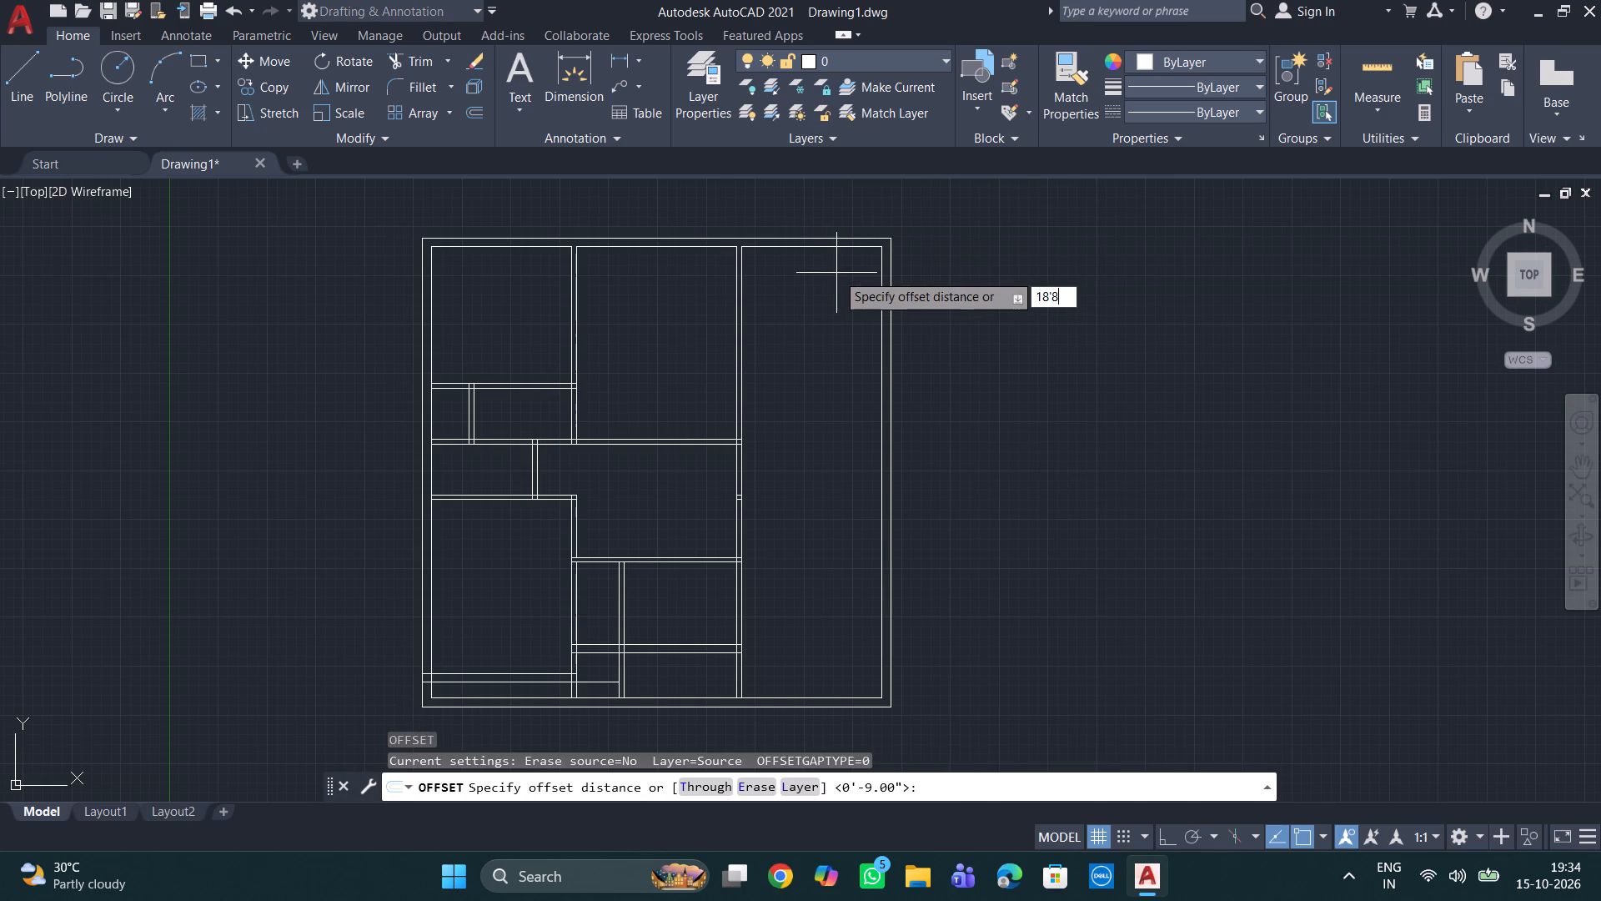
pyautogui.hotkey('shift', '"')
pyautogui.press('Return')
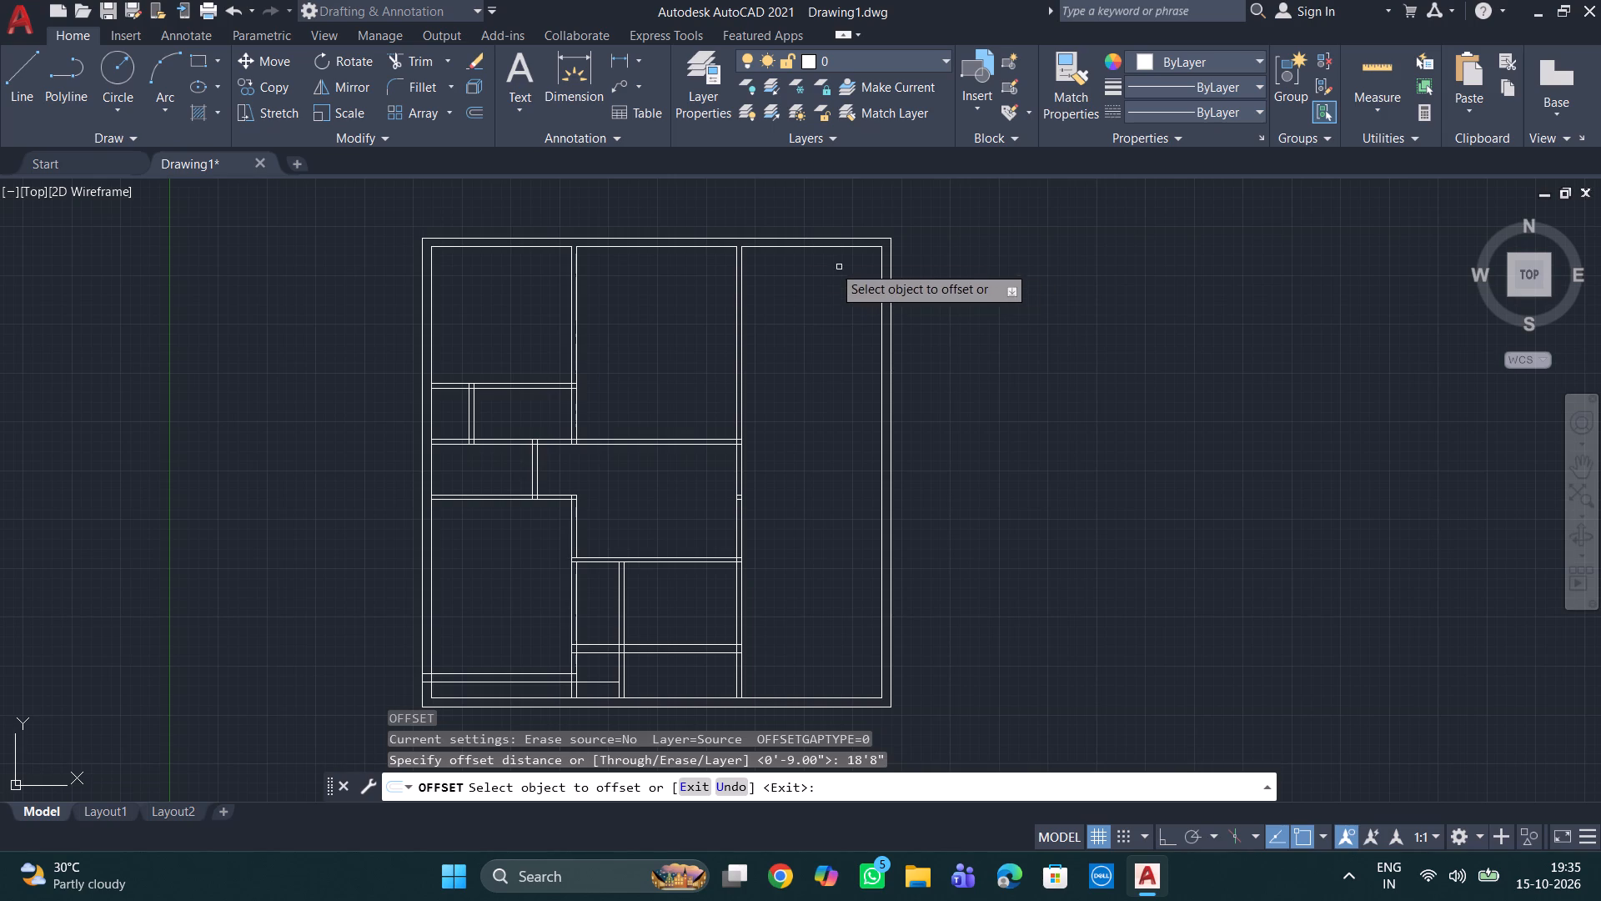
pyautogui.click(808, 245)
pyautogui.click(820, 460)
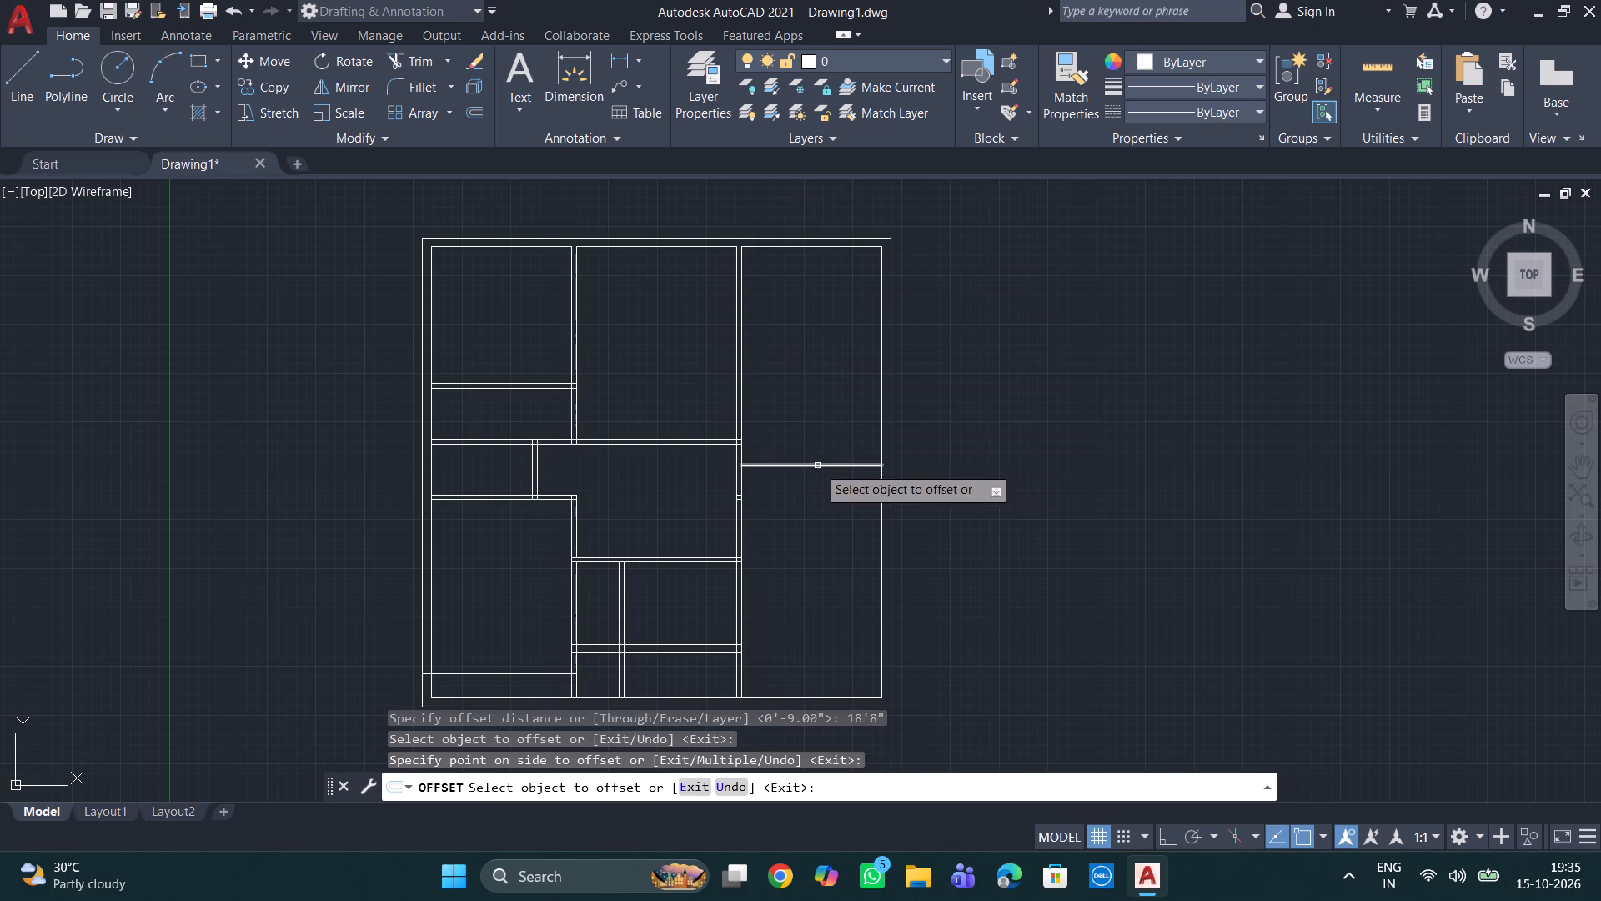
pyautogui.click(816, 466)
pyautogui.press('BackSpace')
pyautogui.write('9"')
pyautogui.press('Return')
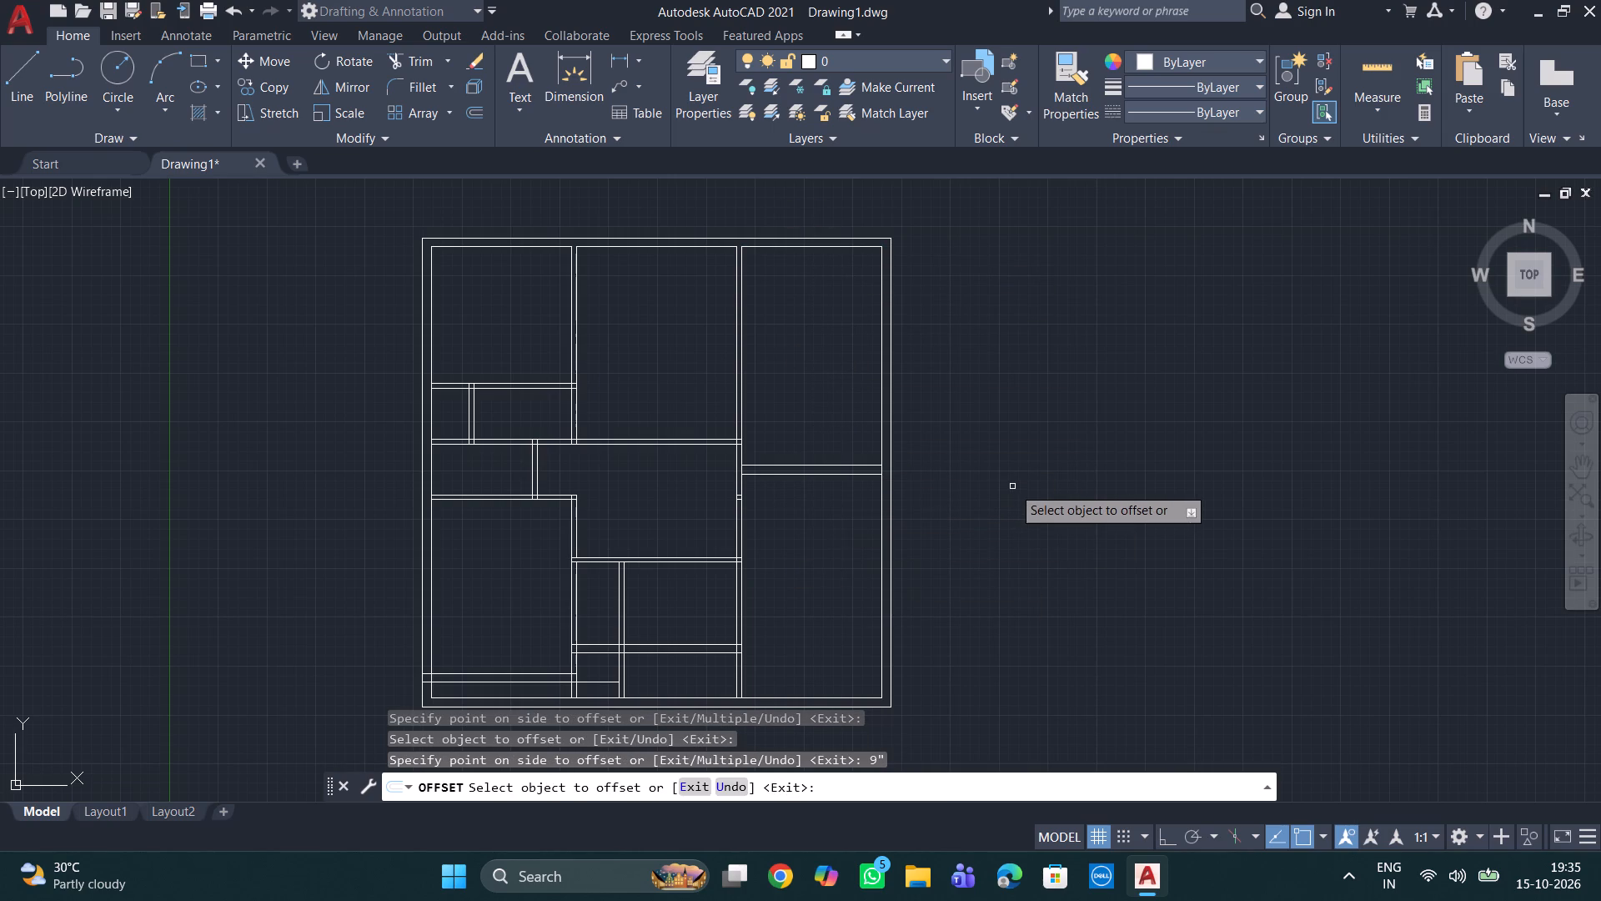
pyautogui.moveTo(1001, 506); pyautogui.dragTo(1001, 492, button='middle')
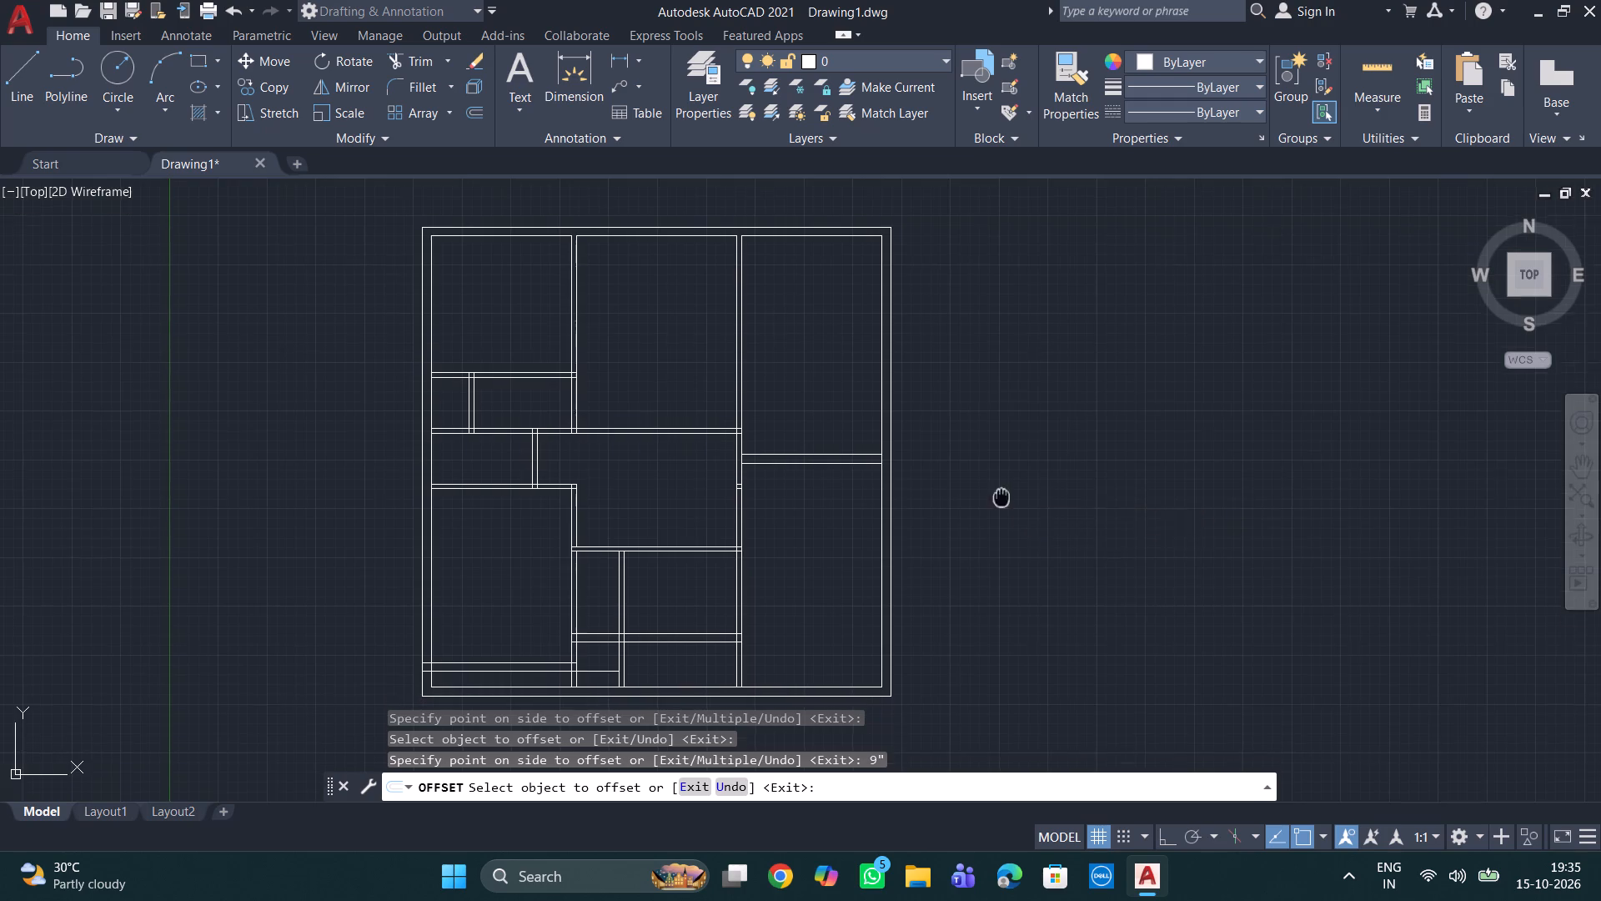
pyautogui.moveTo(1001, 492); pyautogui.dragTo(1005, 463, button='middle')
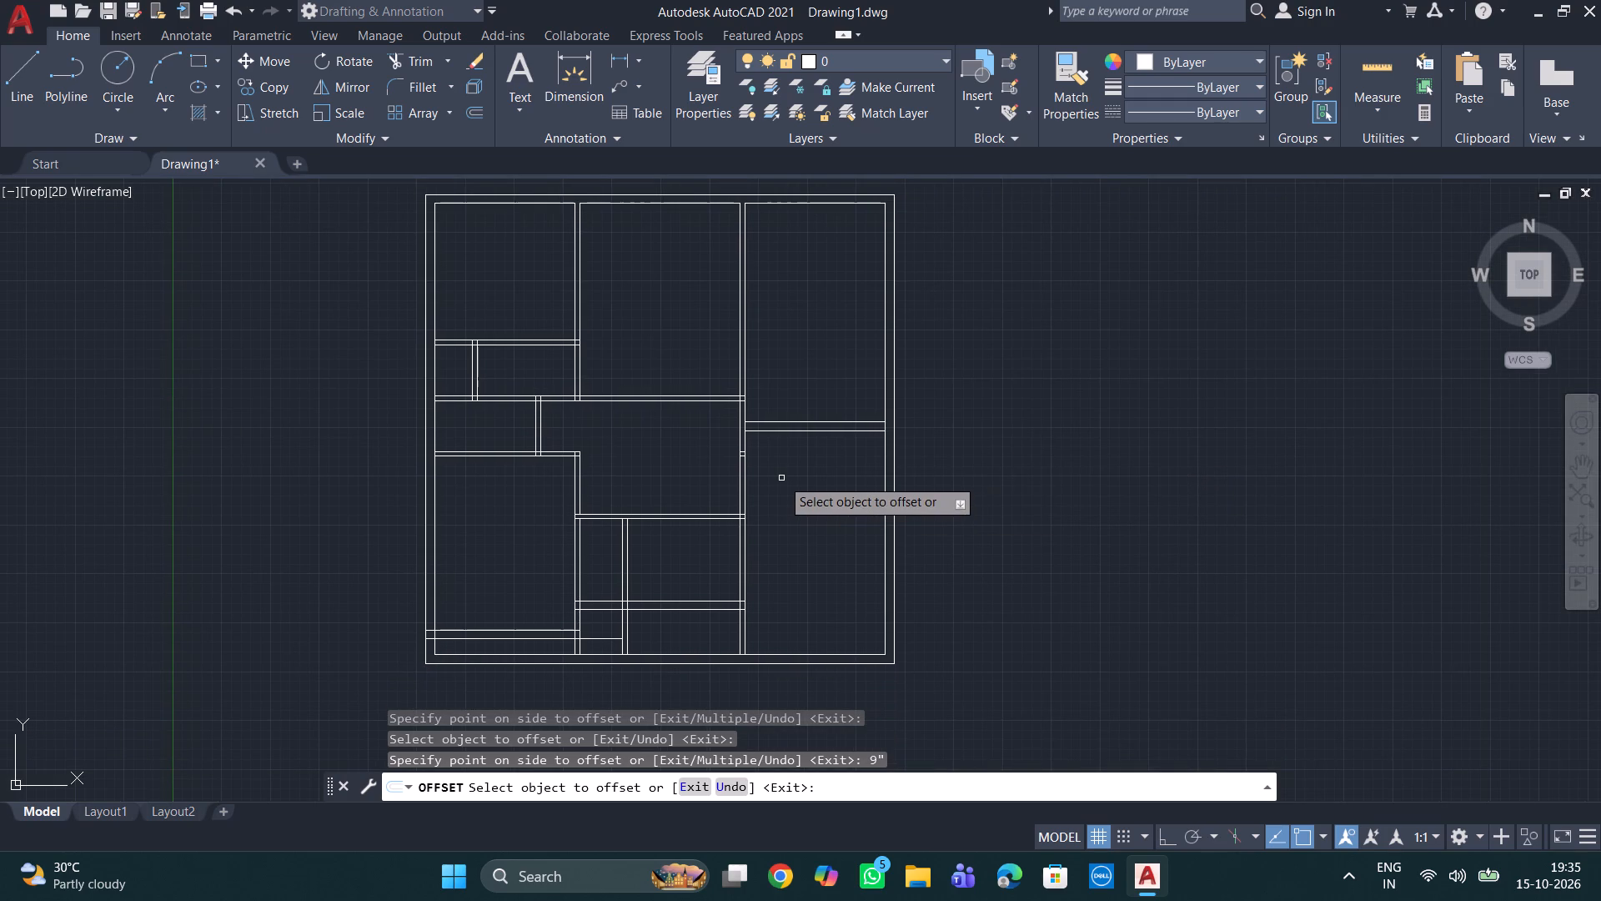
pyautogui.scroll(2, 770, 460)
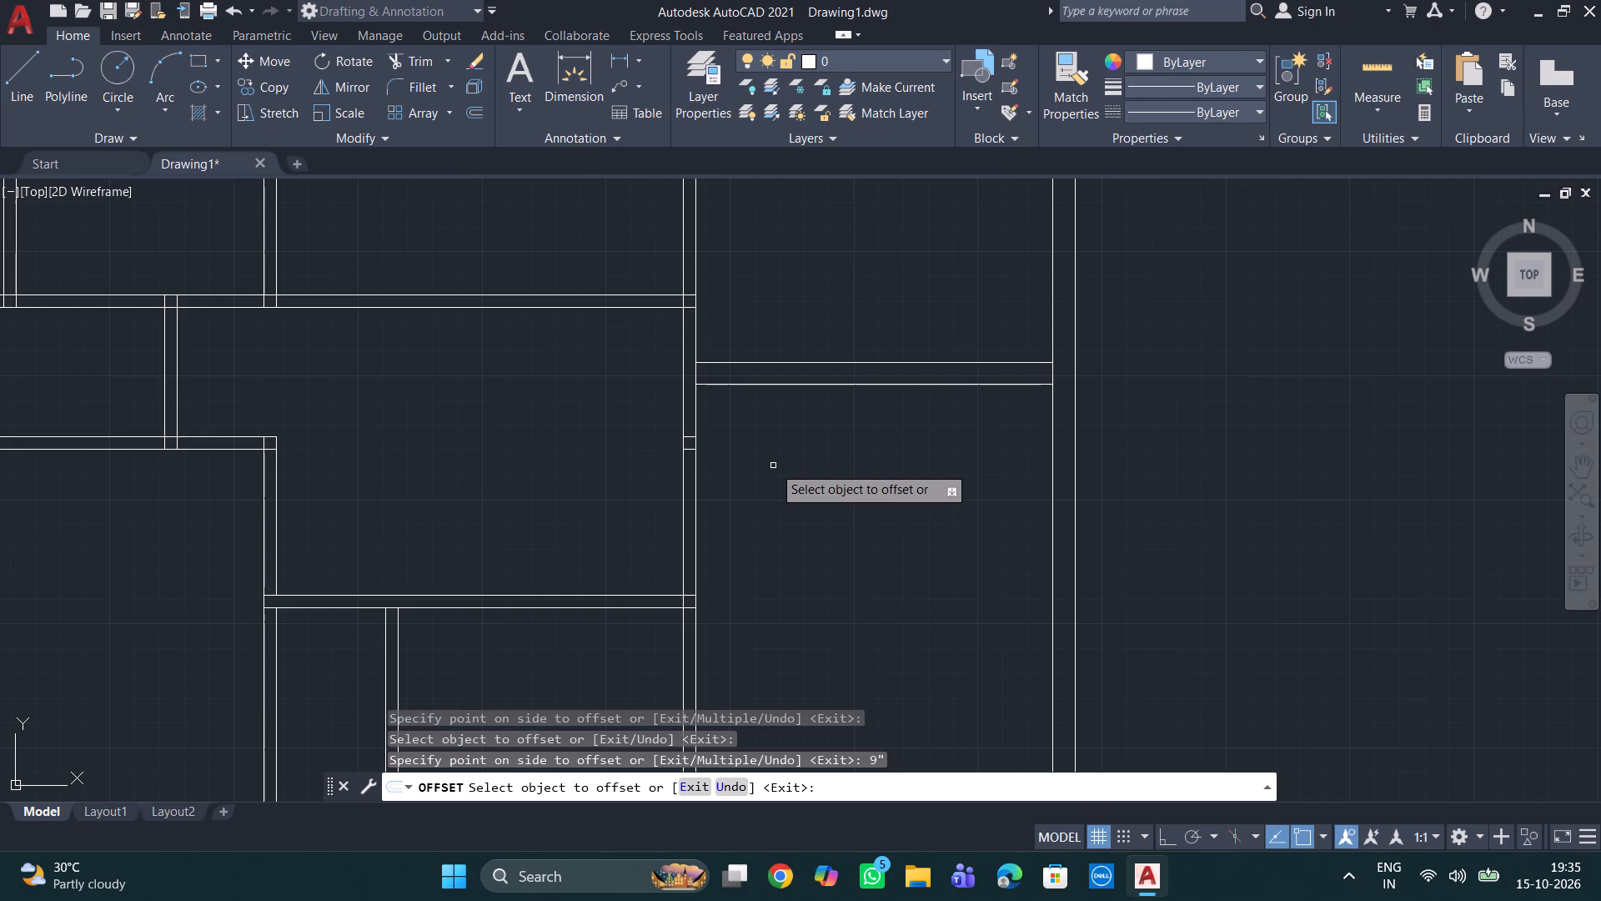
pyautogui.scroll(-2, 760, 471)
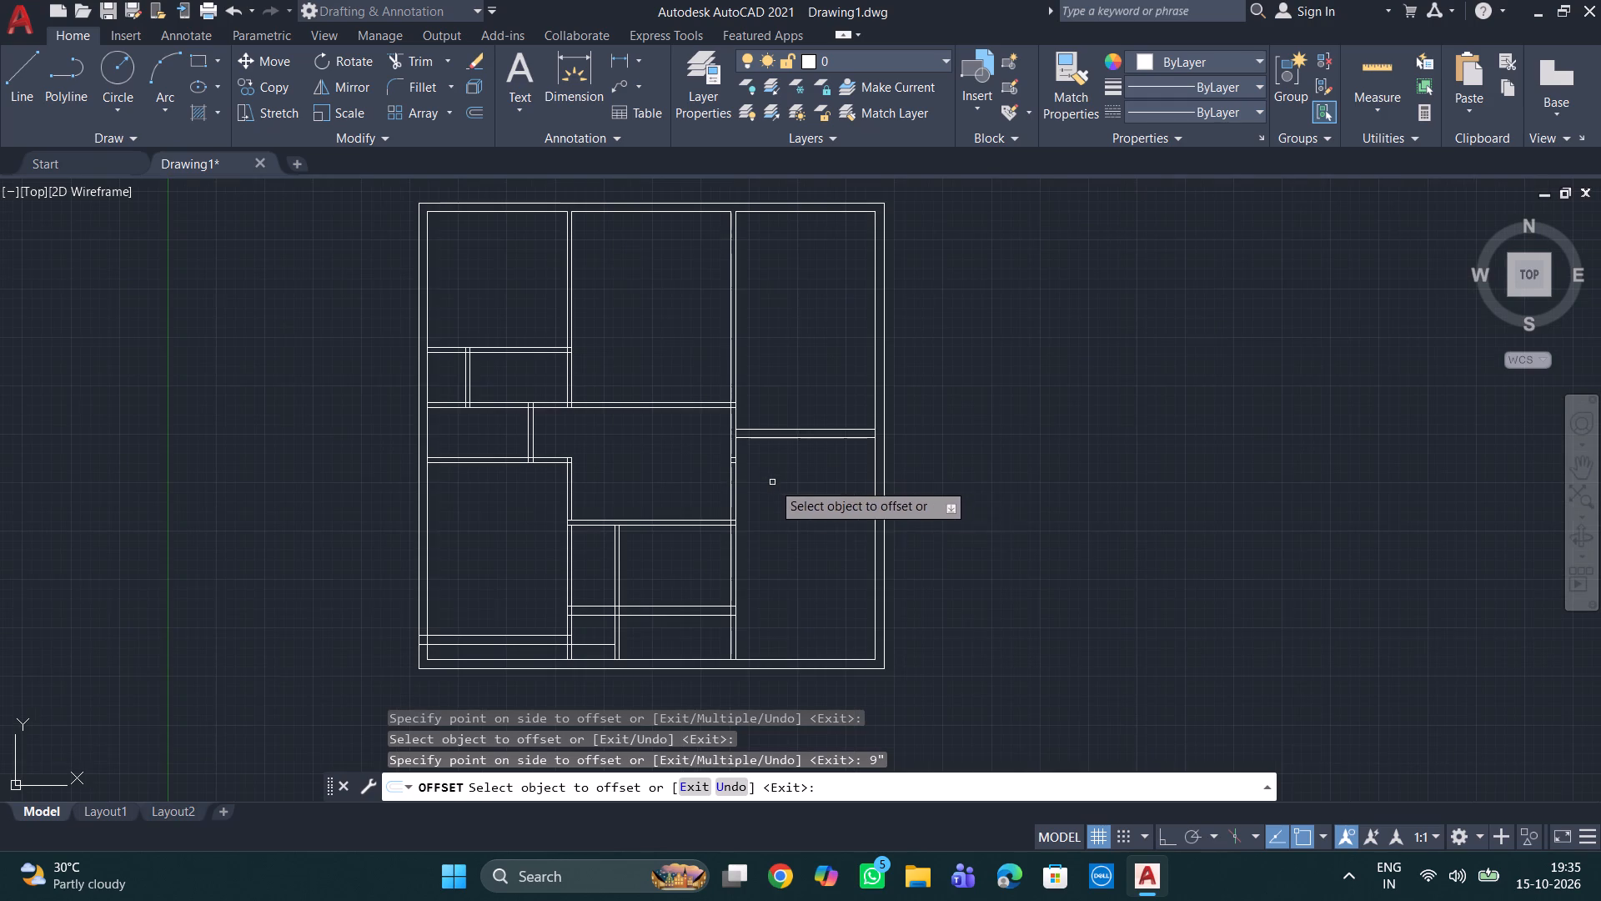
pyautogui.press('Escape')
pyautogui.press('Escape')
pyautogui.press('Escape')
# Trim the upper-middle room's lower partition lines inside the long vertical partition, and the vertical line between them, to open the T-junction.
pyautogui.scroll(2, 737, 477)
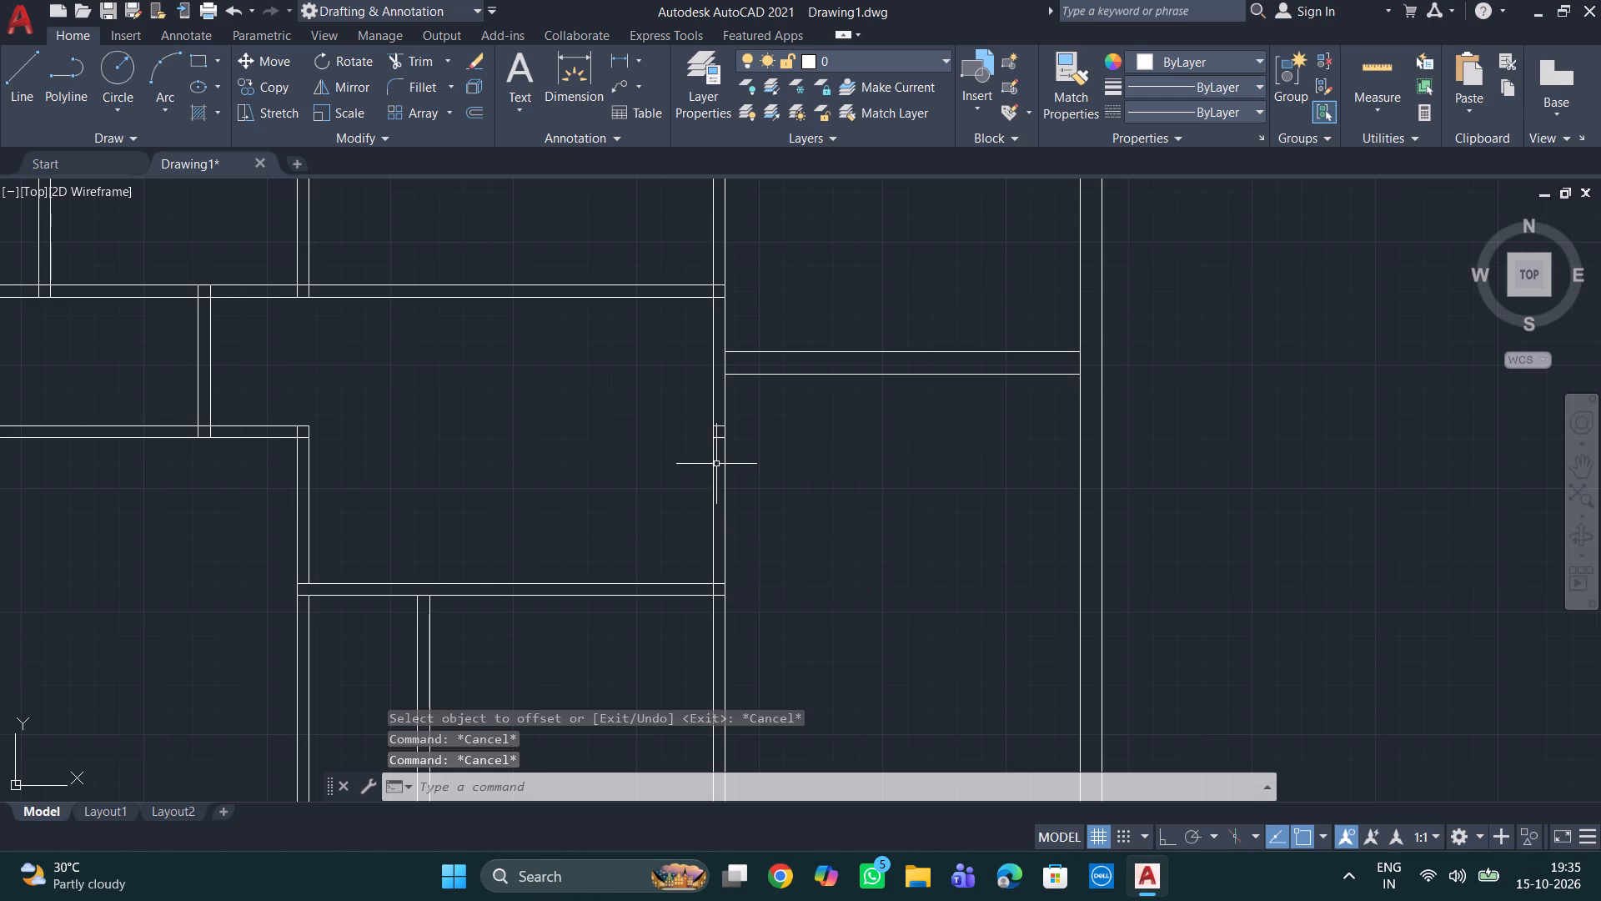
pyautogui.click(710, 466)
pyautogui.press('Escape')
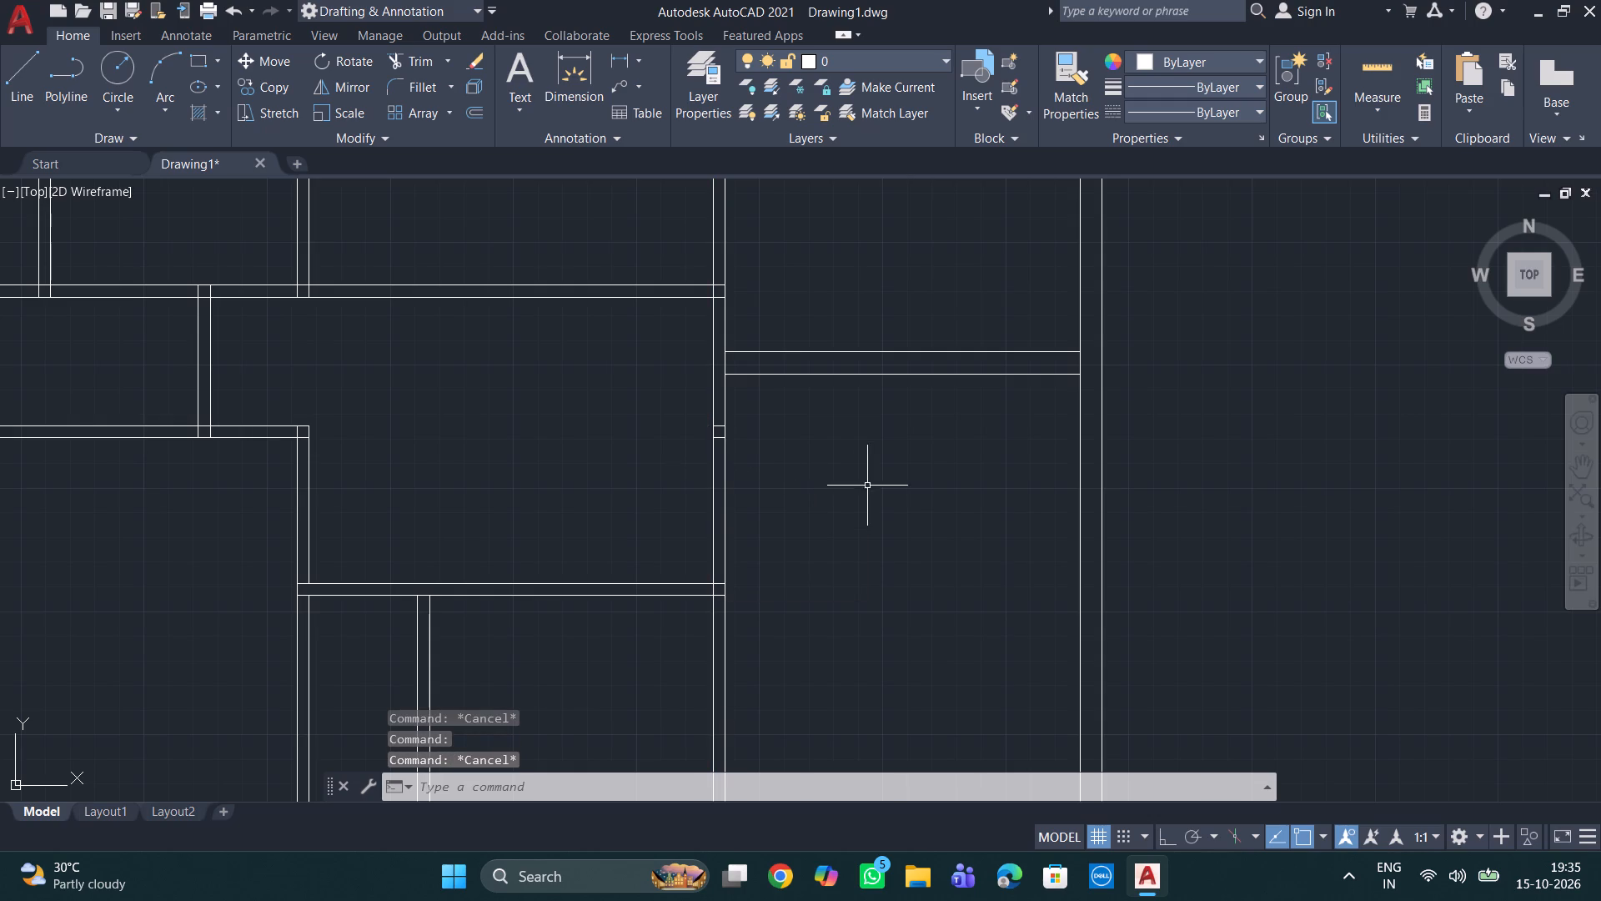
pyautogui.press('Escape')
pyautogui.press('Escape')
pyautogui.press('Escape')
pyautogui.write('tr')
pyautogui.press('Return')
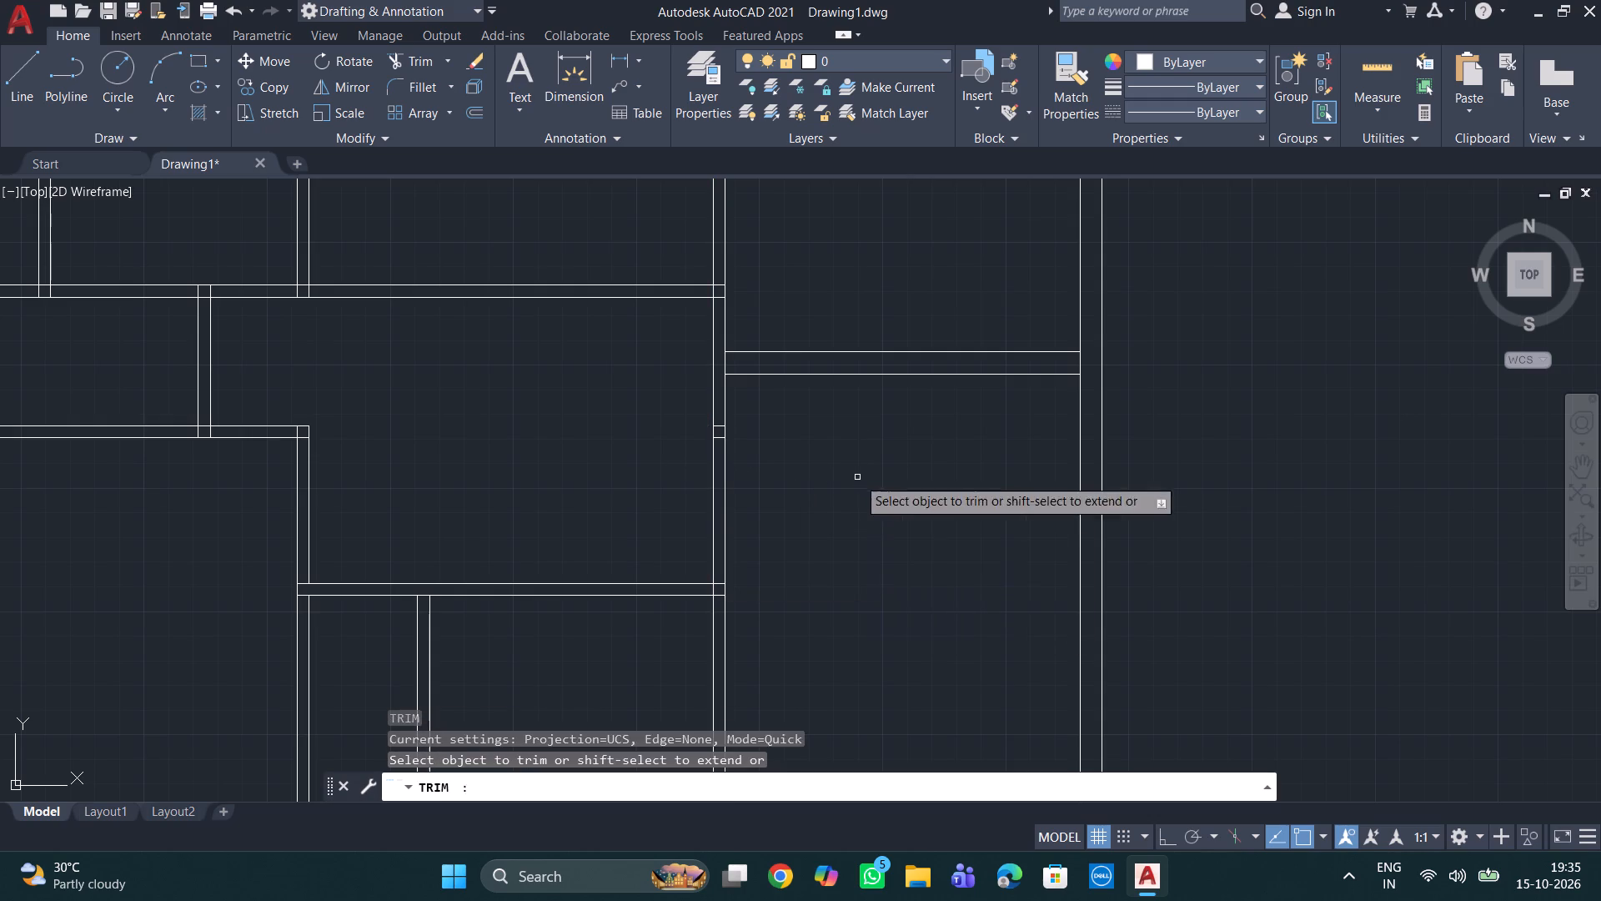
pyautogui.press('Return')
pyautogui.scroll(-1, 816, 239)
pyautogui.moveTo(817, 239); pyautogui.dragTo(852, 461, button='middle')
pyautogui.scroll(-1, 866, 446)
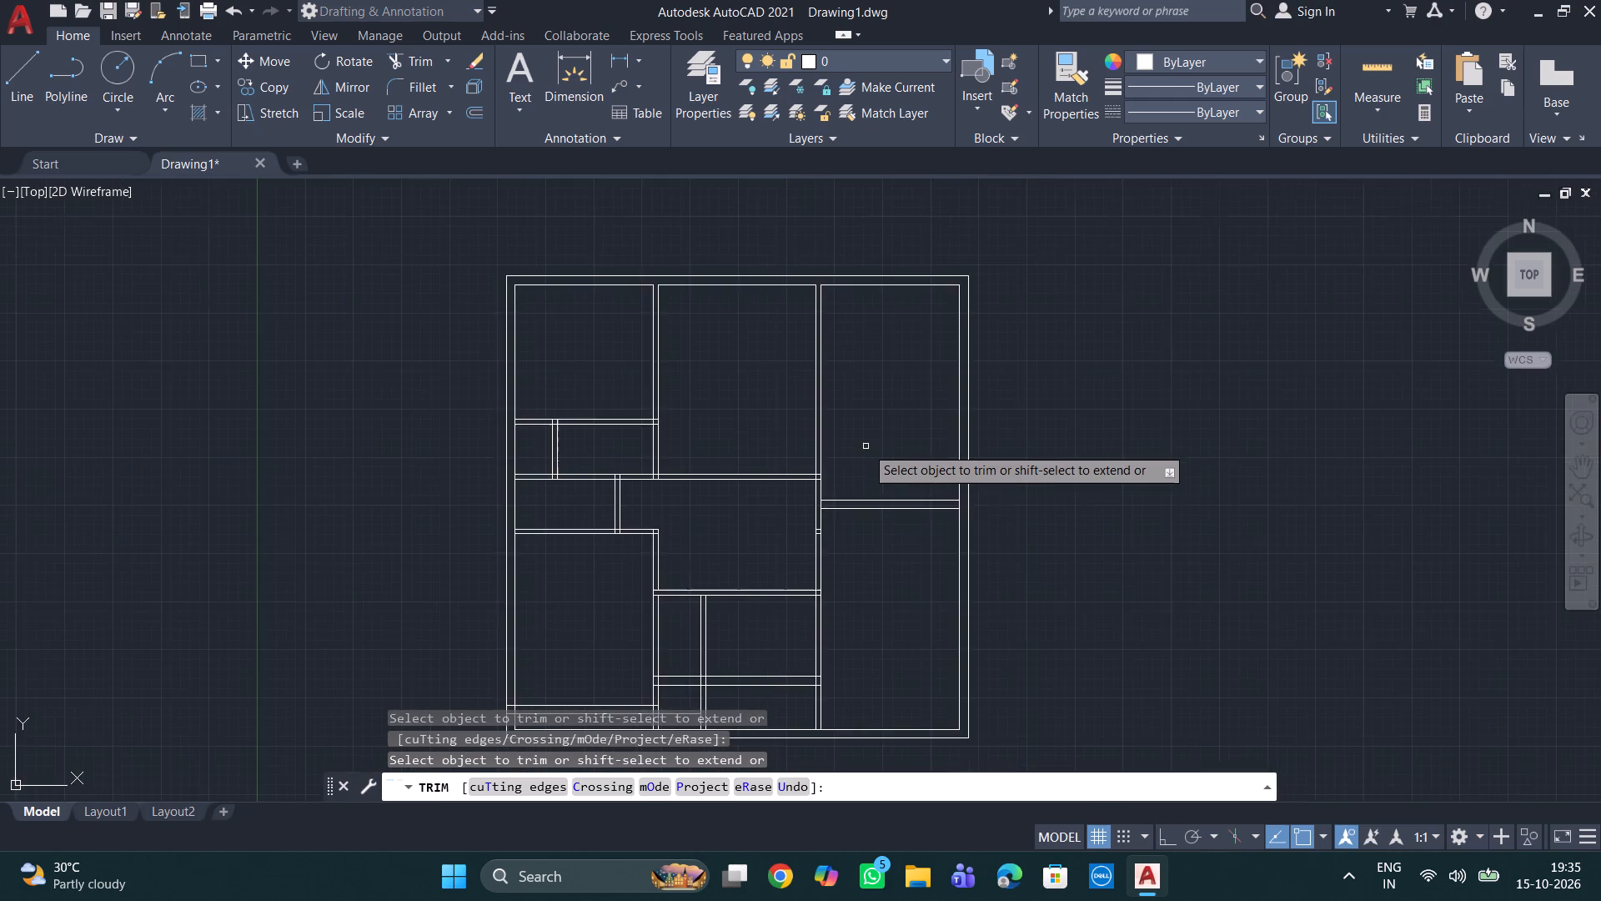
pyautogui.scroll(1, 866, 446)
pyautogui.scroll(2, 785, 495)
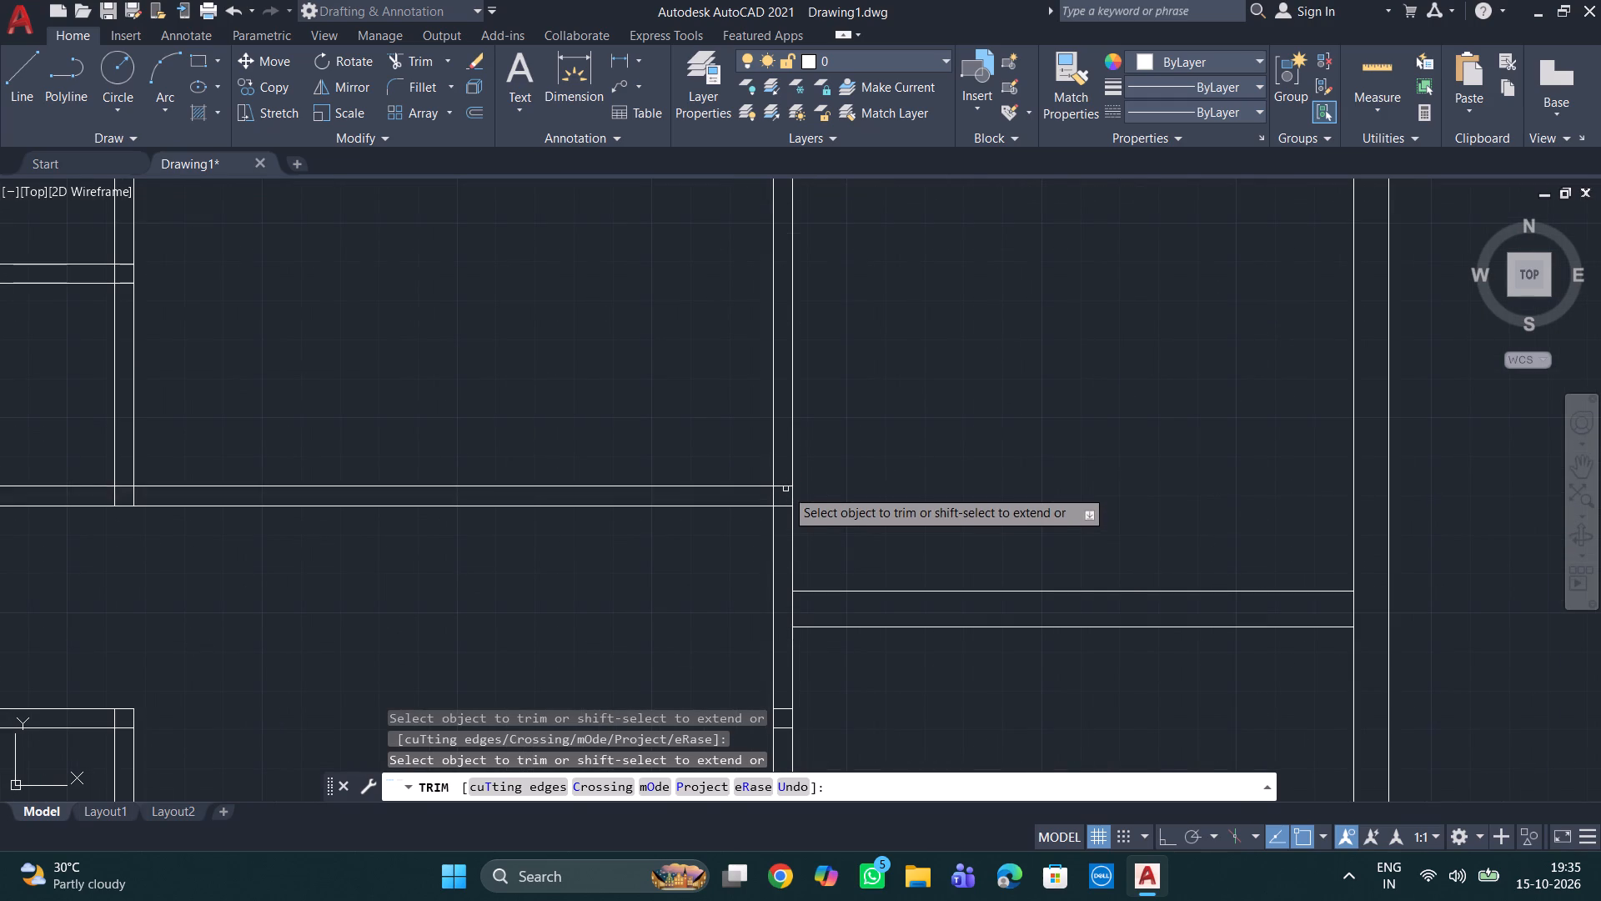
pyautogui.click(785, 488)
pyautogui.click(780, 506)
pyautogui.click(770, 496)
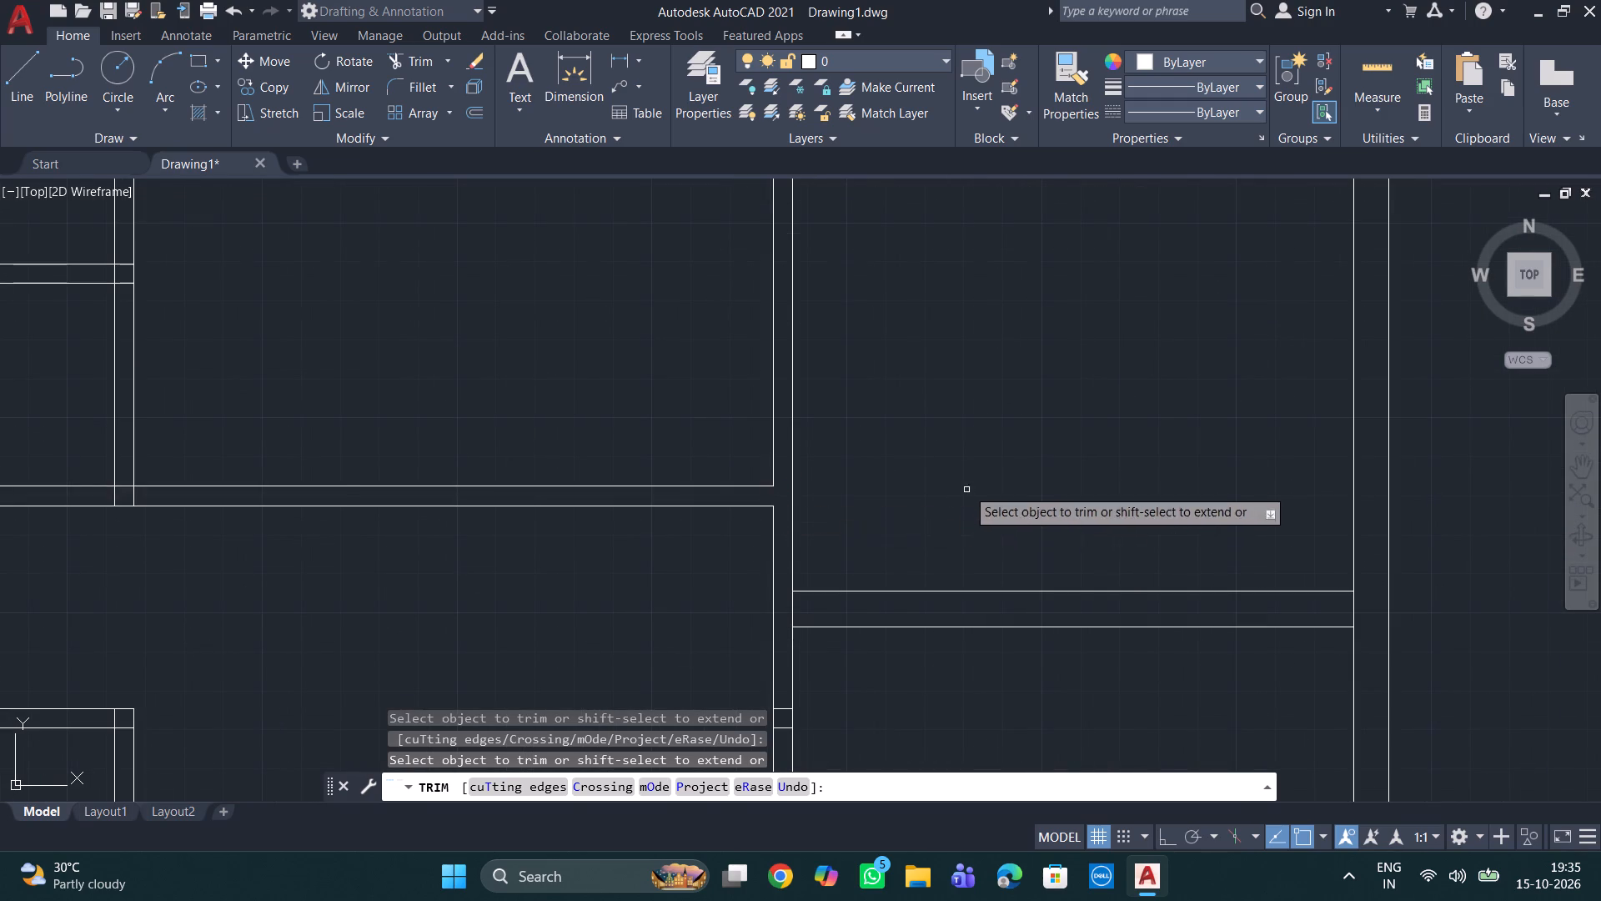
# Trim the long vertical partition's line where the right-hand column's 9" wall meets it, plus the two short stubs inside the partition below.
pyautogui.scroll(-1, 961, 485)
pyautogui.moveTo(953, 478); pyautogui.dragTo(944, 368, button='middle')
pyautogui.scroll(2, 867, 439)
pyautogui.click(805, 477)
pyautogui.scroll(-2, 1032, 594)
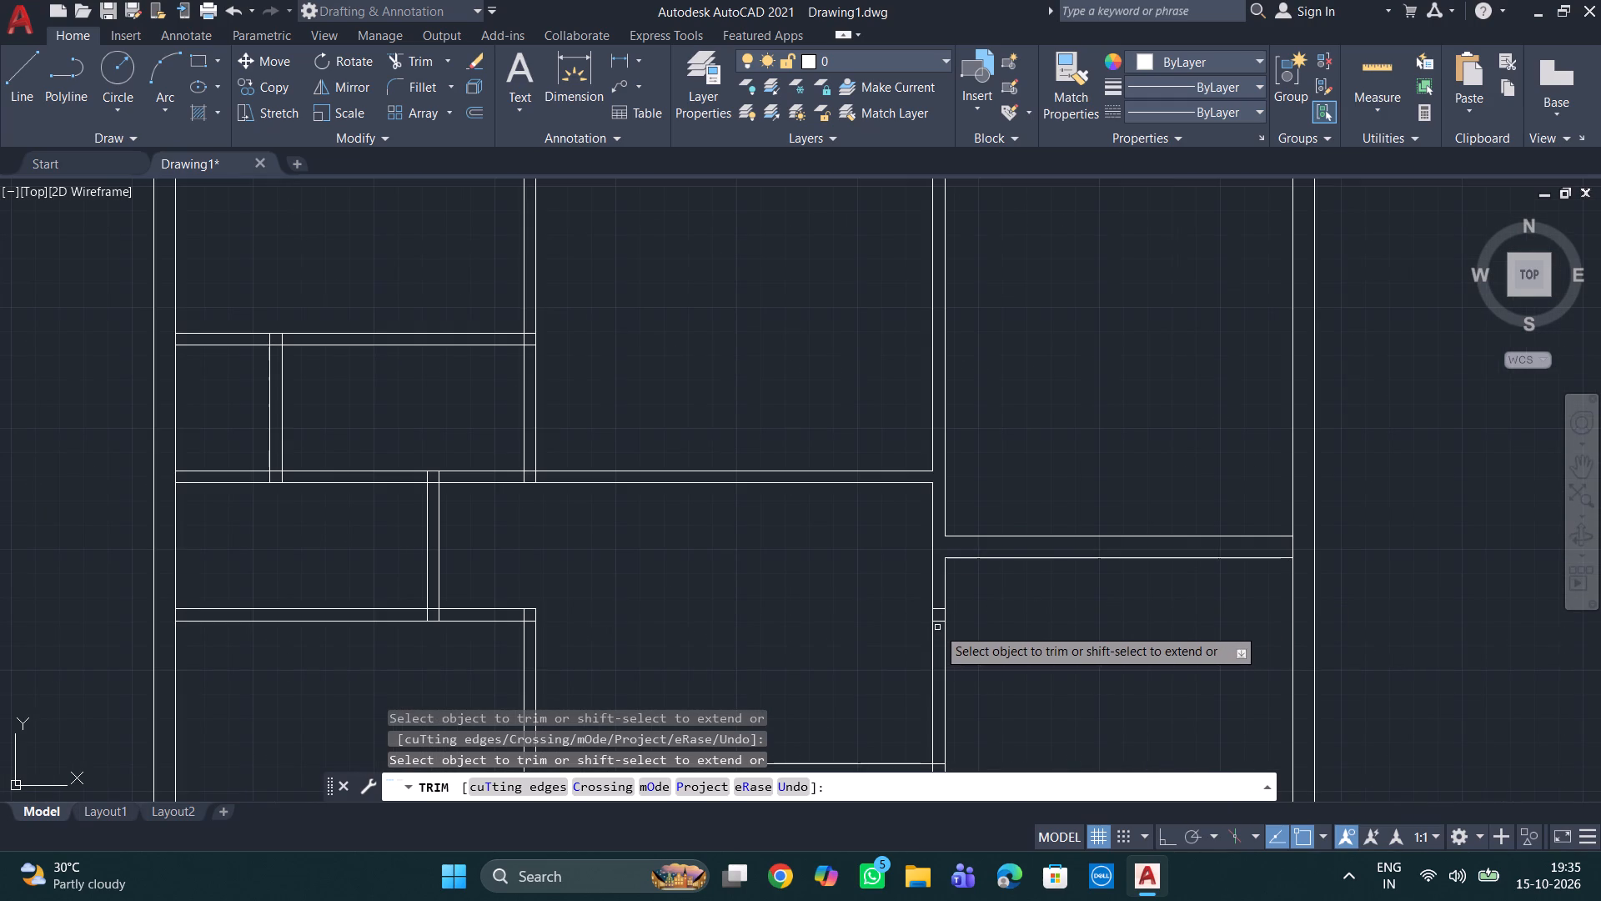
pyautogui.scroll(2, 939, 617)
pyautogui.click(931, 597)
pyautogui.click(936, 630)
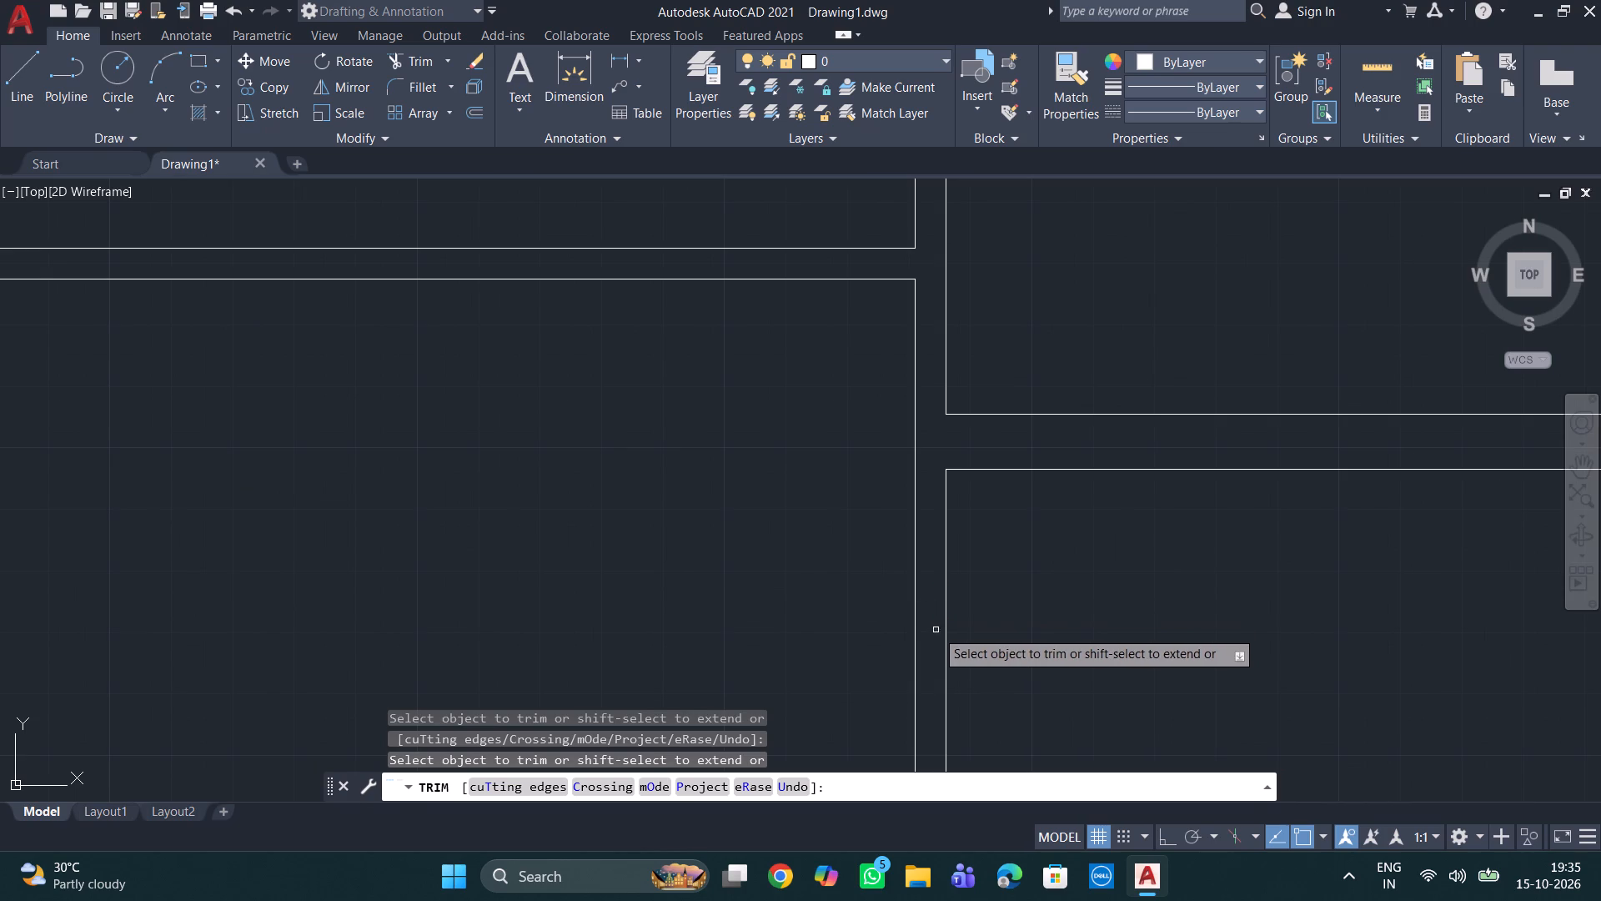
# Trim the inner line of the right outer wall between the two lines of the right-hand column's 9" wall.
pyautogui.scroll(-3, 1041, 615)
pyautogui.moveTo(1097, 624); pyautogui.dragTo(833, 592, button='middle')
pyautogui.scroll(3, 962, 593)
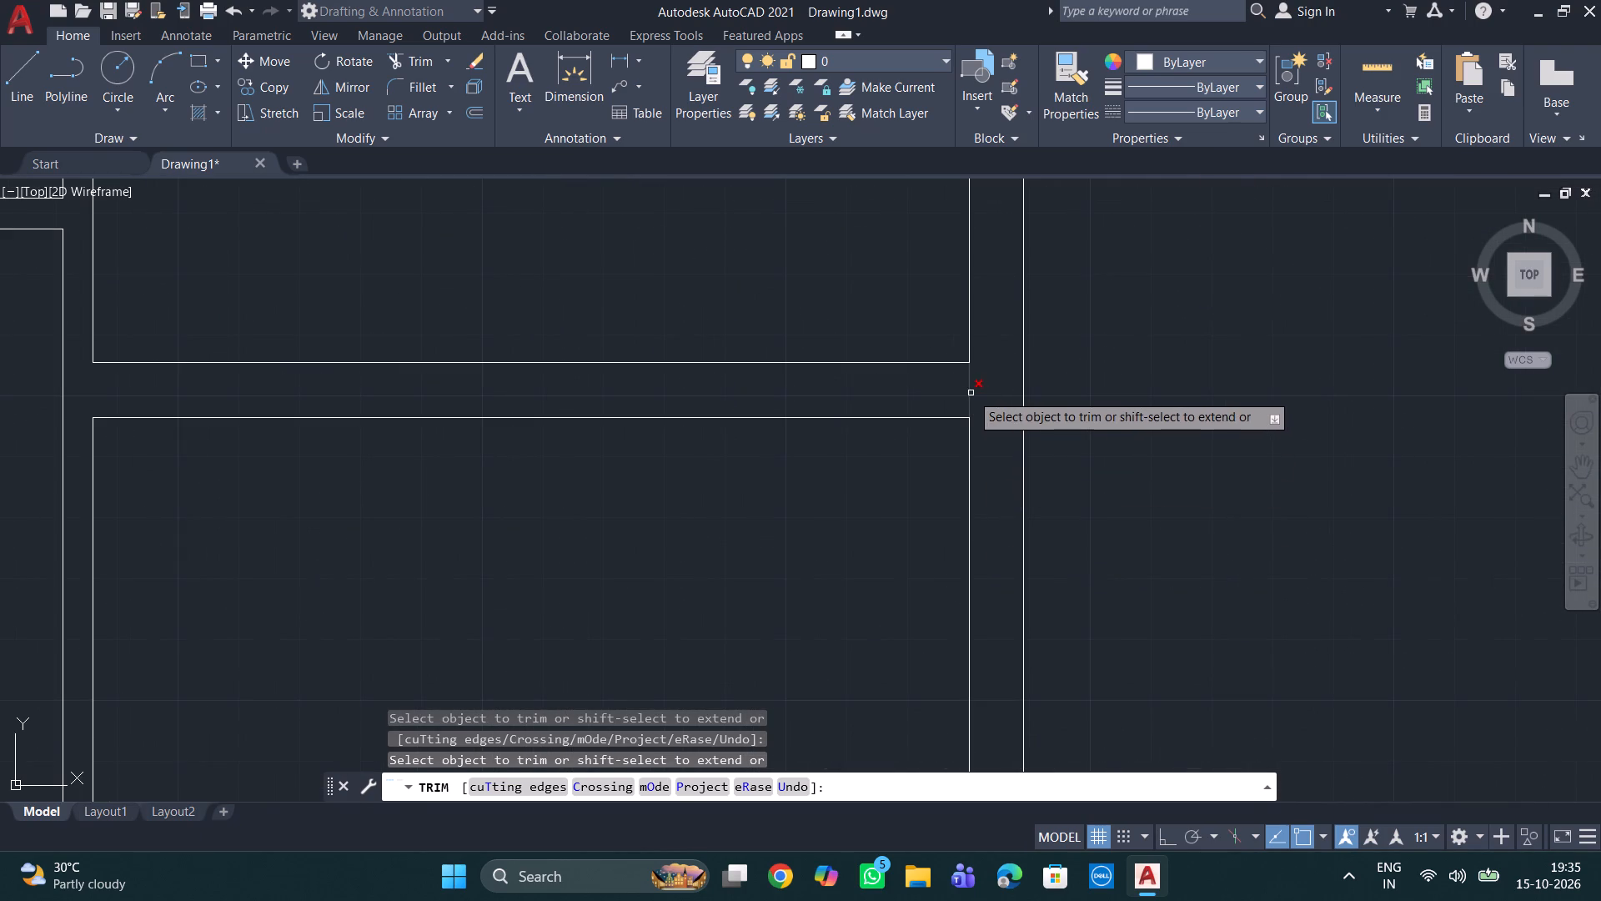
pyautogui.scroll(-2, 1082, 490)
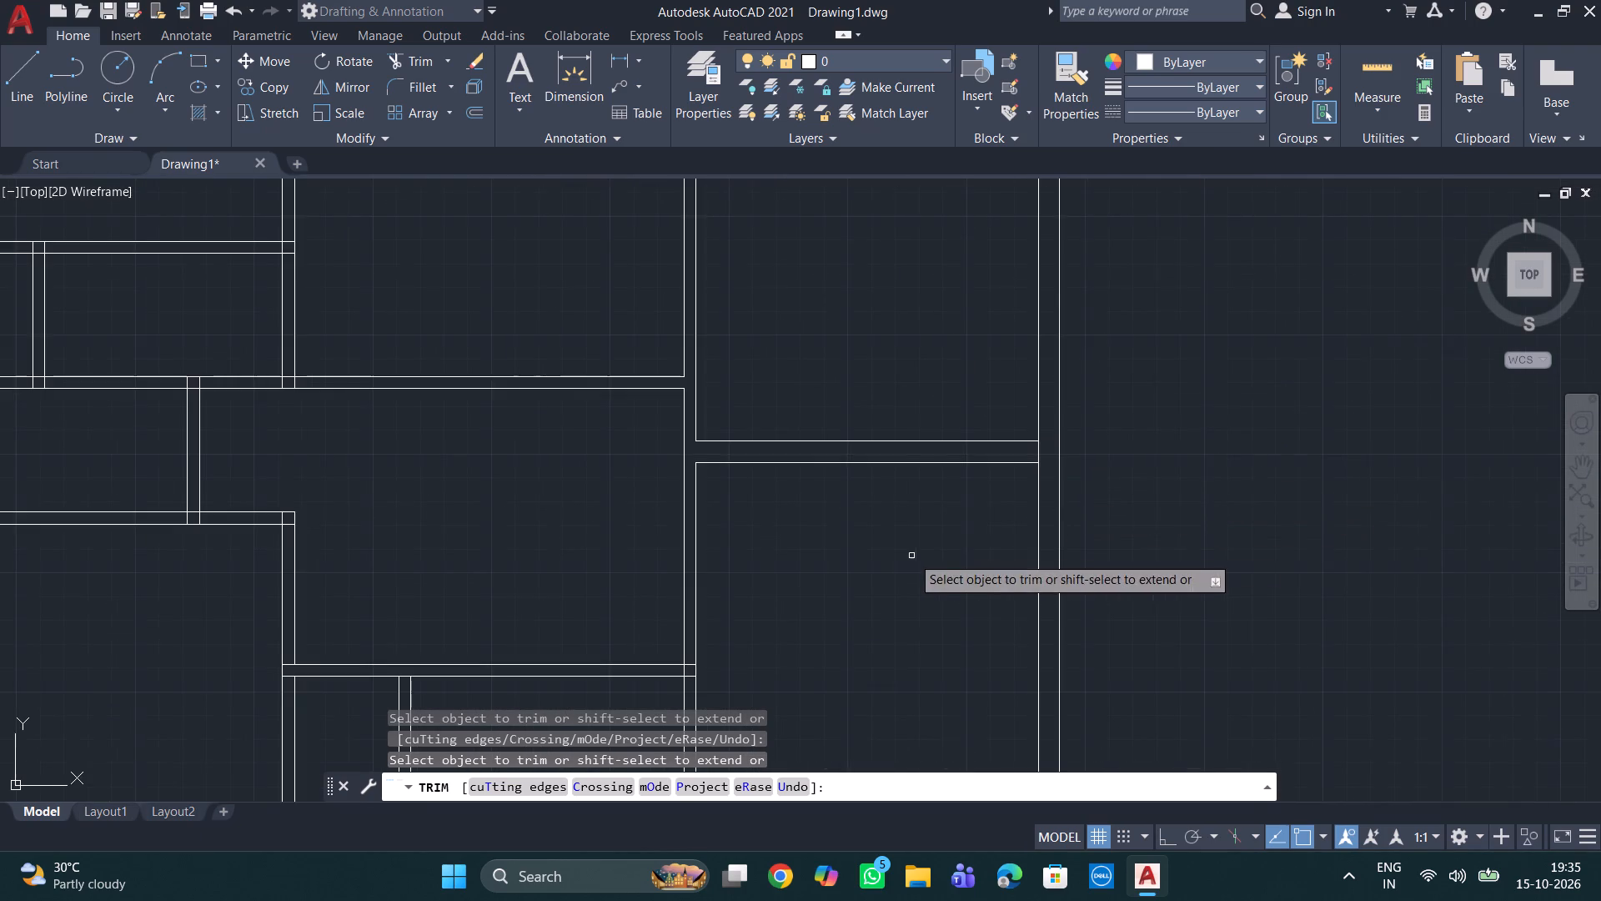
pyautogui.scroll(-2, 911, 556)
pyautogui.scroll(4, 968, 506)
pyautogui.click(889, 571)
# Trim the long vertical partition's left line between the two horizontal partition lines at the middle room's lower edge.
pyautogui.scroll(-6, 745, 537)
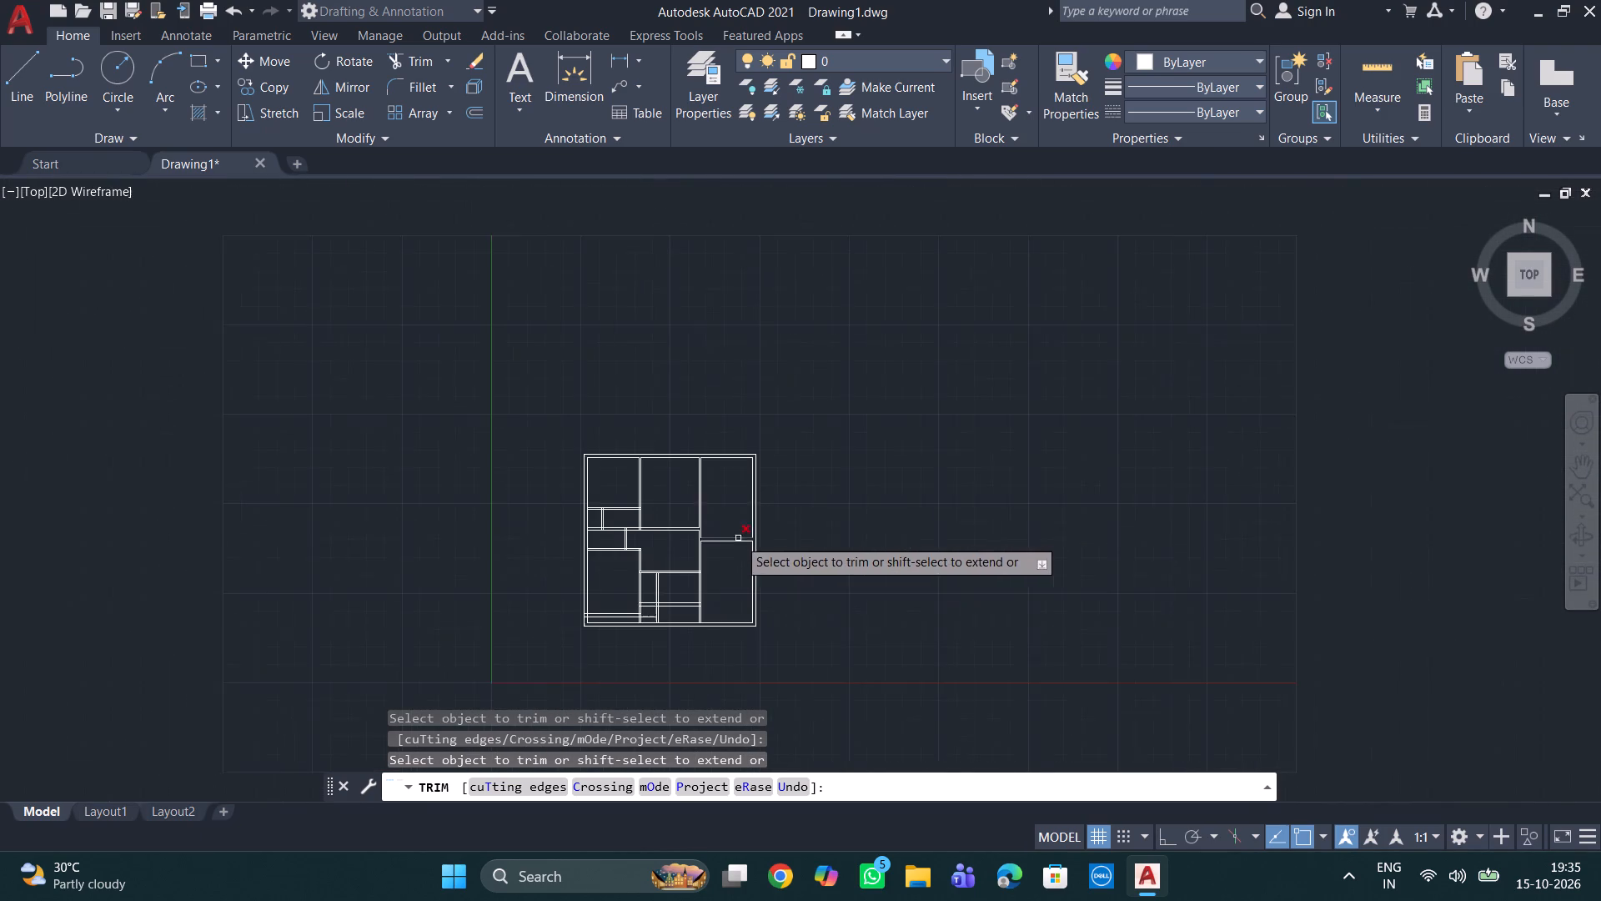
pyautogui.moveTo(733, 580); pyautogui.dragTo(806, 591, button='middle')
pyautogui.scroll(3, 777, 563)
pyautogui.moveTo(790, 581); pyautogui.dragTo(888, 556, button='middle')
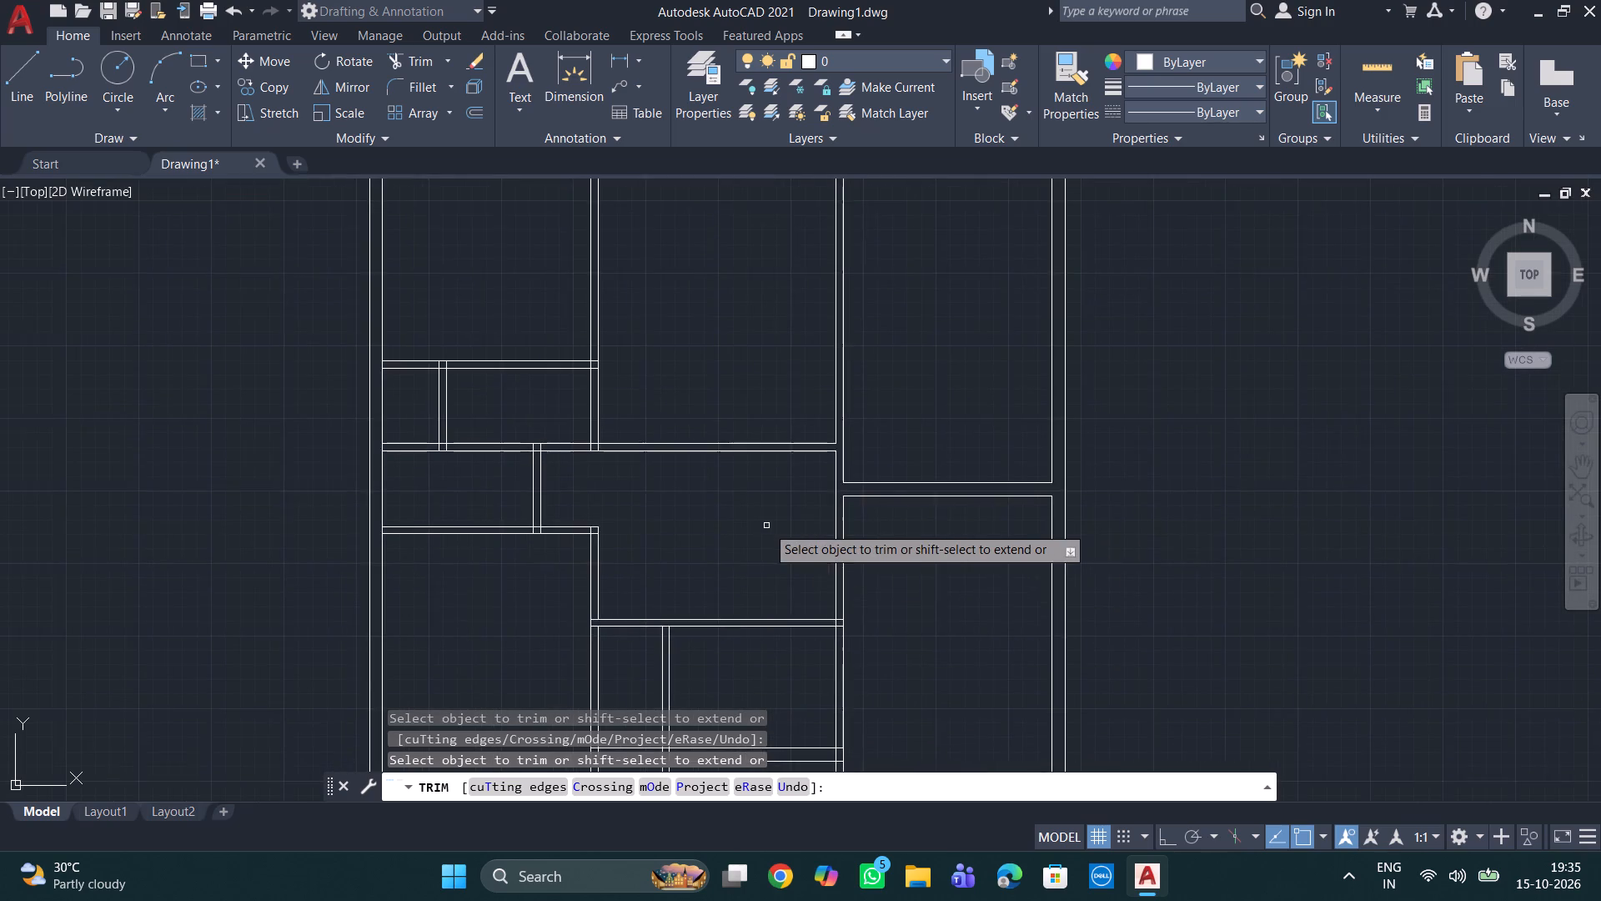
pyautogui.scroll(1, 766, 525)
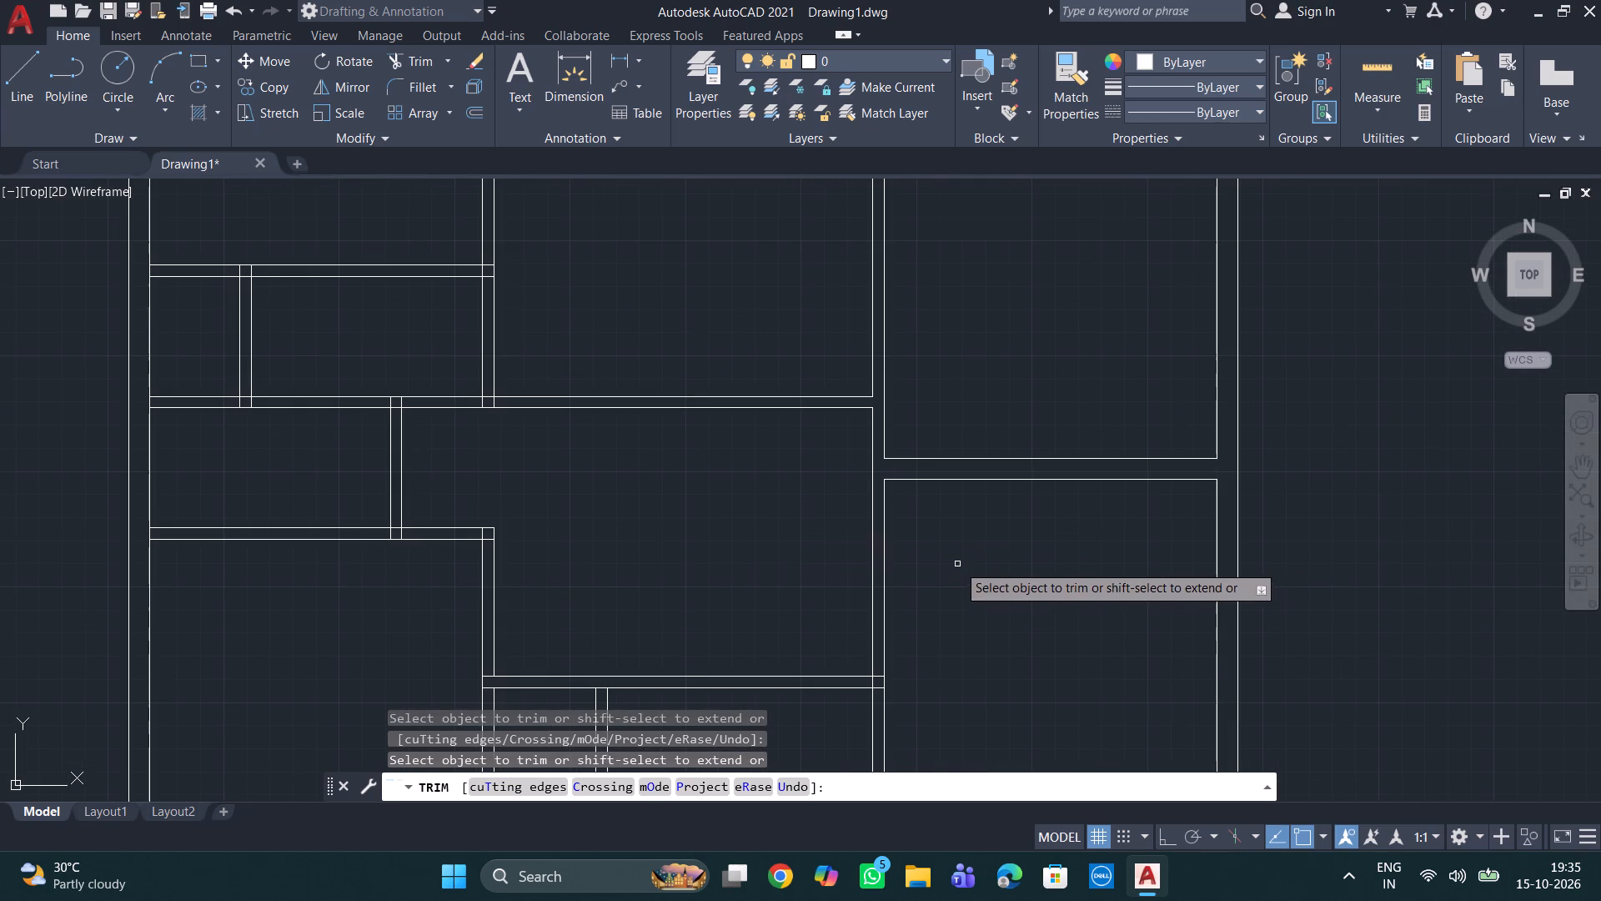
pyautogui.moveTo(946, 541); pyautogui.dragTo(945, 471, button='middle')
pyautogui.scroll(-2, 901, 524)
pyautogui.moveTo(927, 531); pyautogui.dragTo(935, 503, button='middle')
pyautogui.scroll(1, 934, 508)
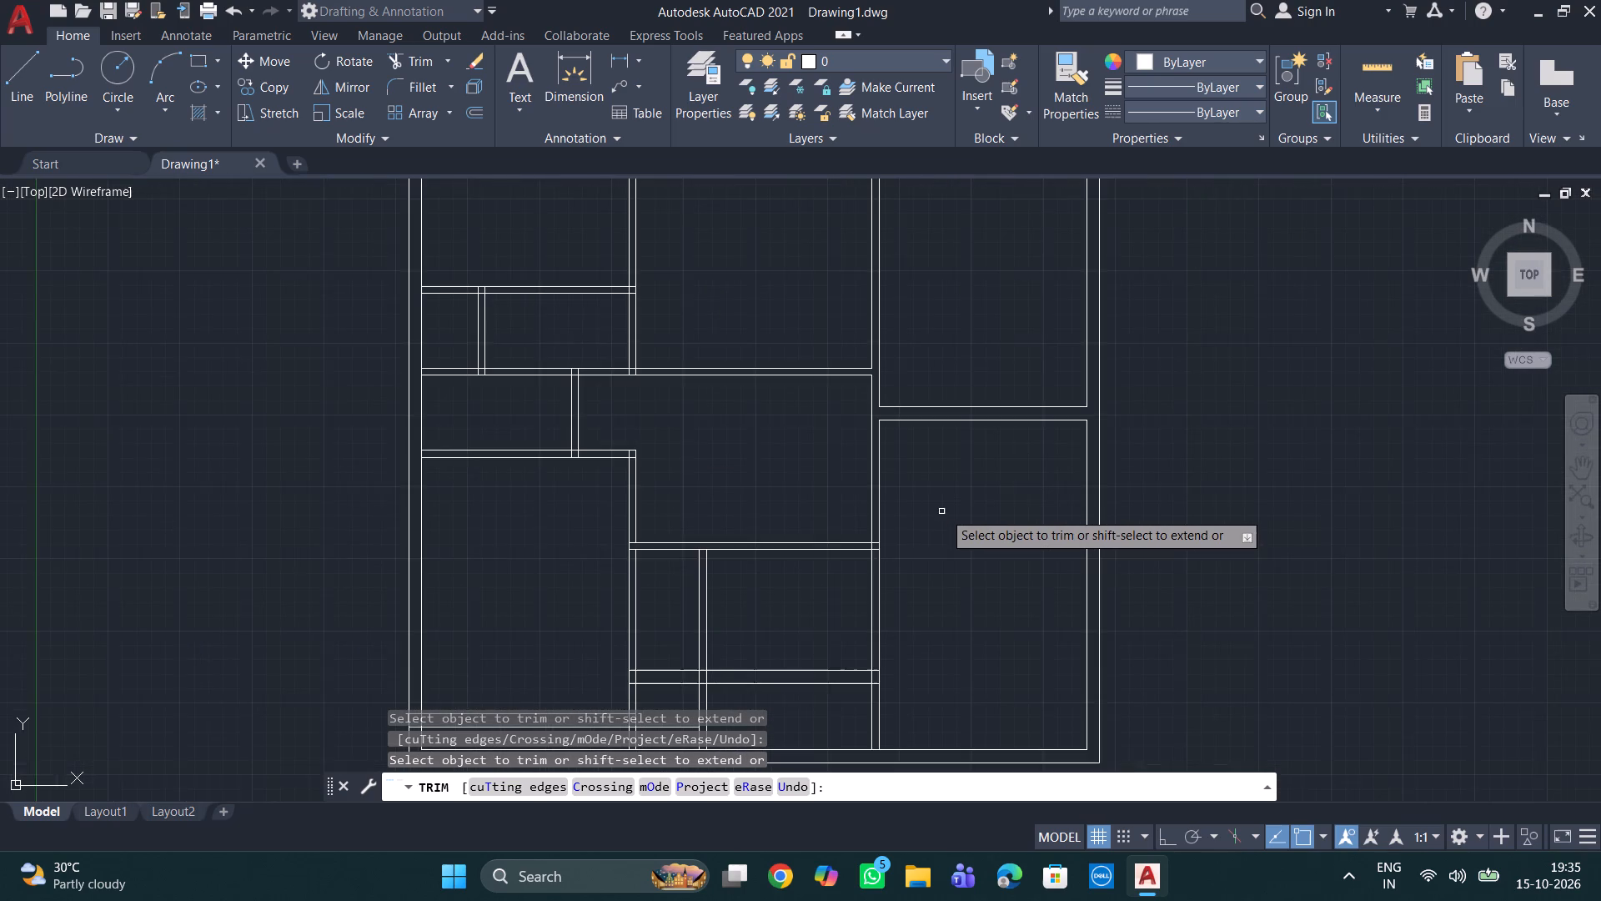
pyautogui.scroll(2, 943, 511)
pyautogui.scroll(-1, 893, 497)
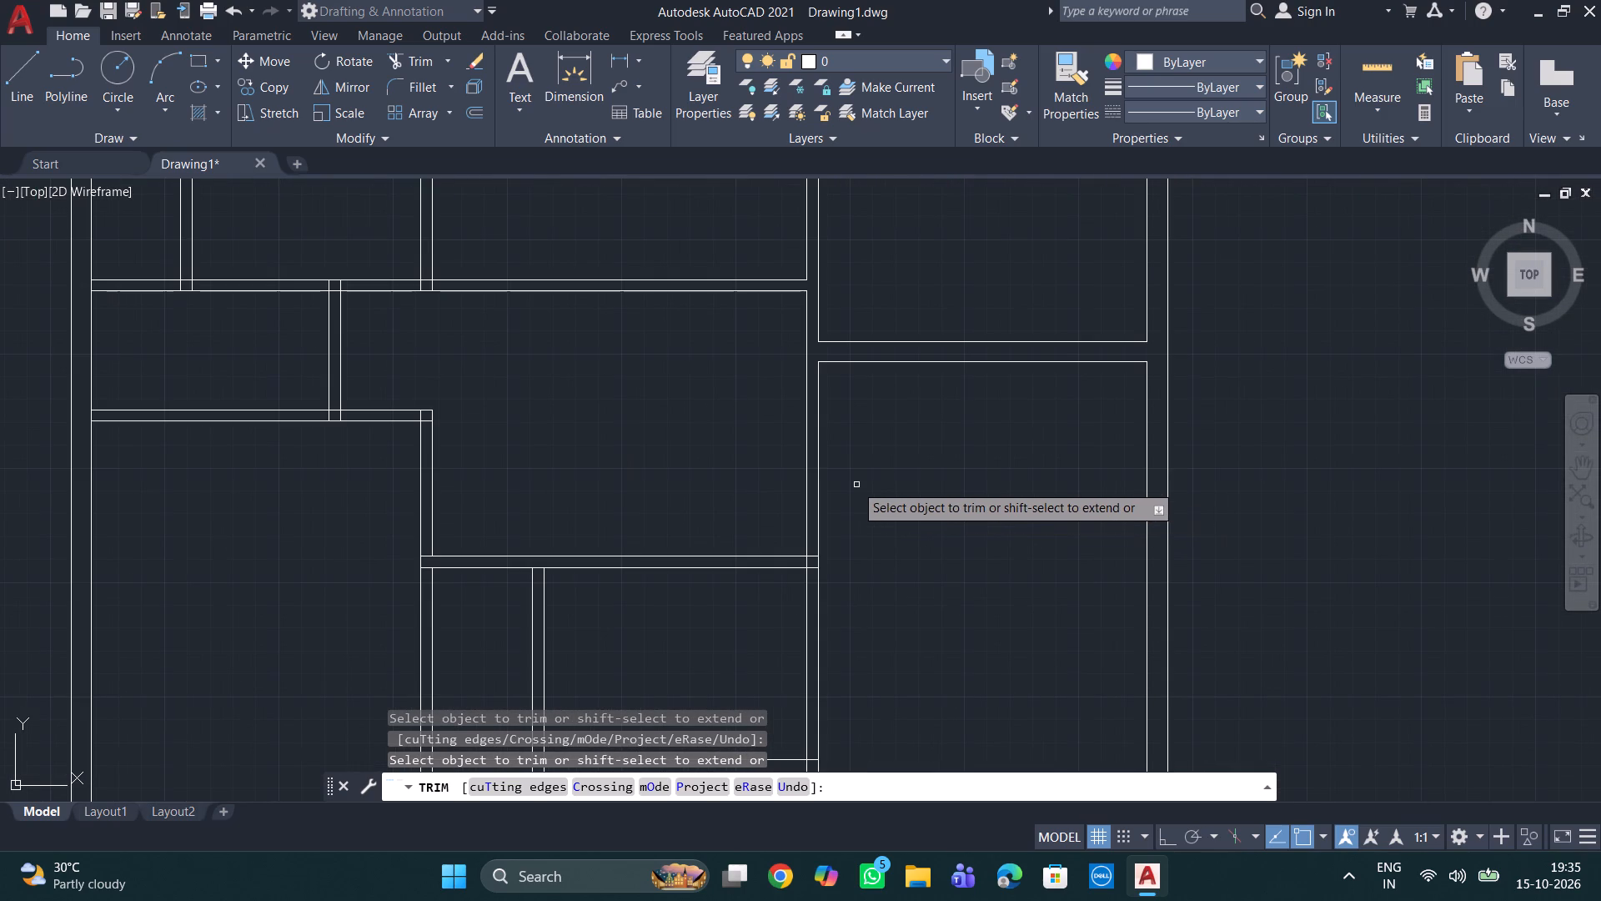
pyautogui.scroll(-1, 856, 478)
pyautogui.scroll(1, 869, 476)
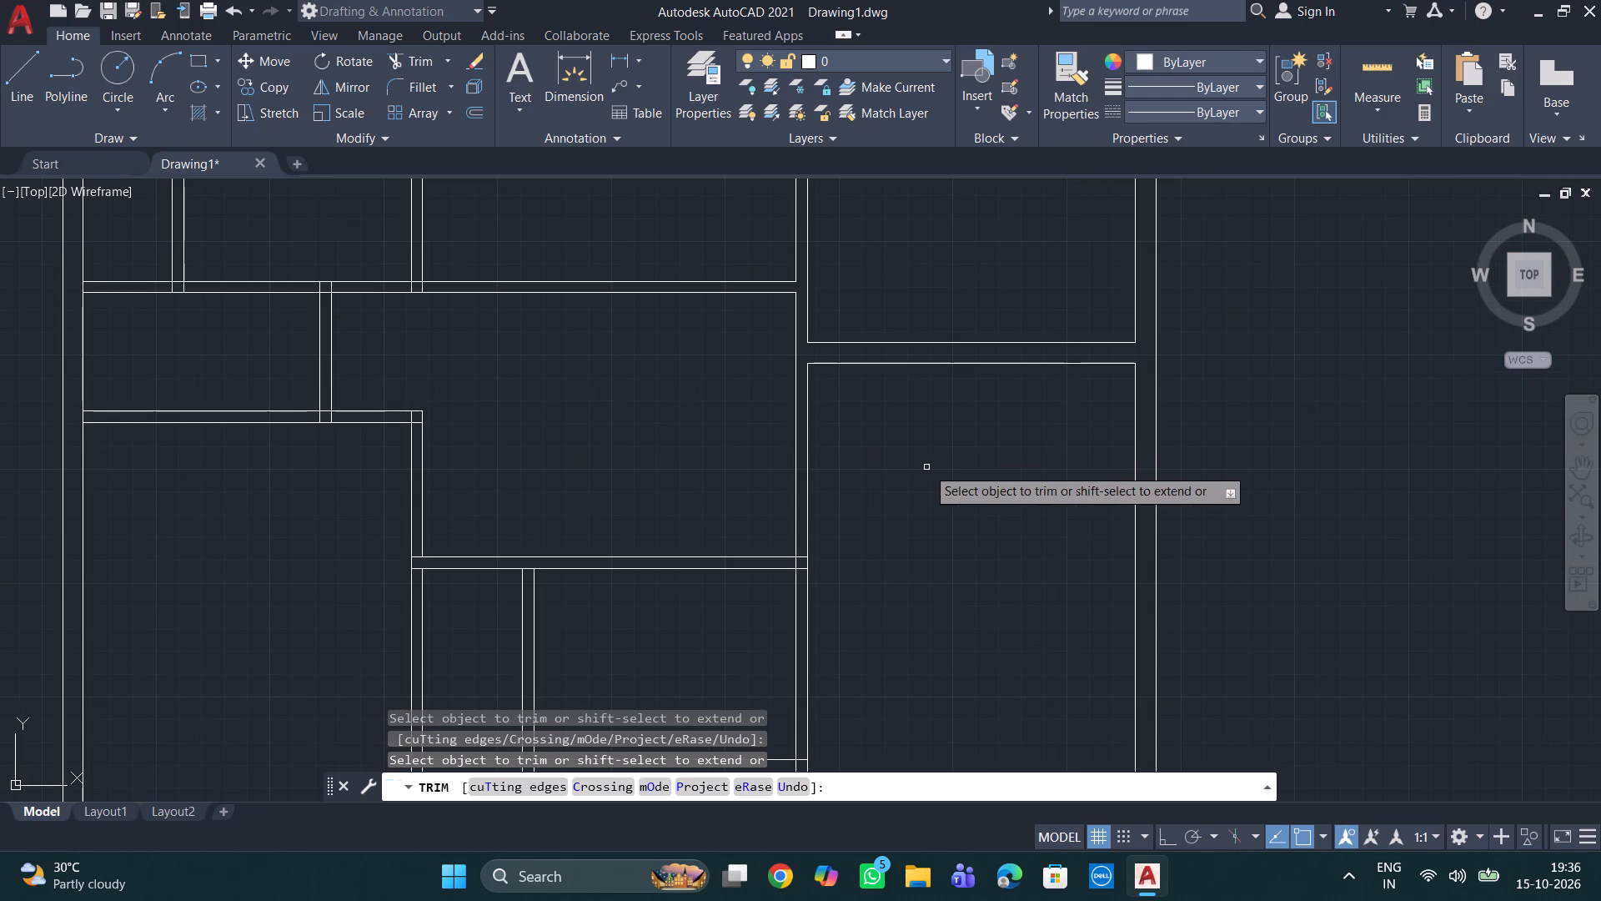
pyautogui.scroll(2, 765, 556)
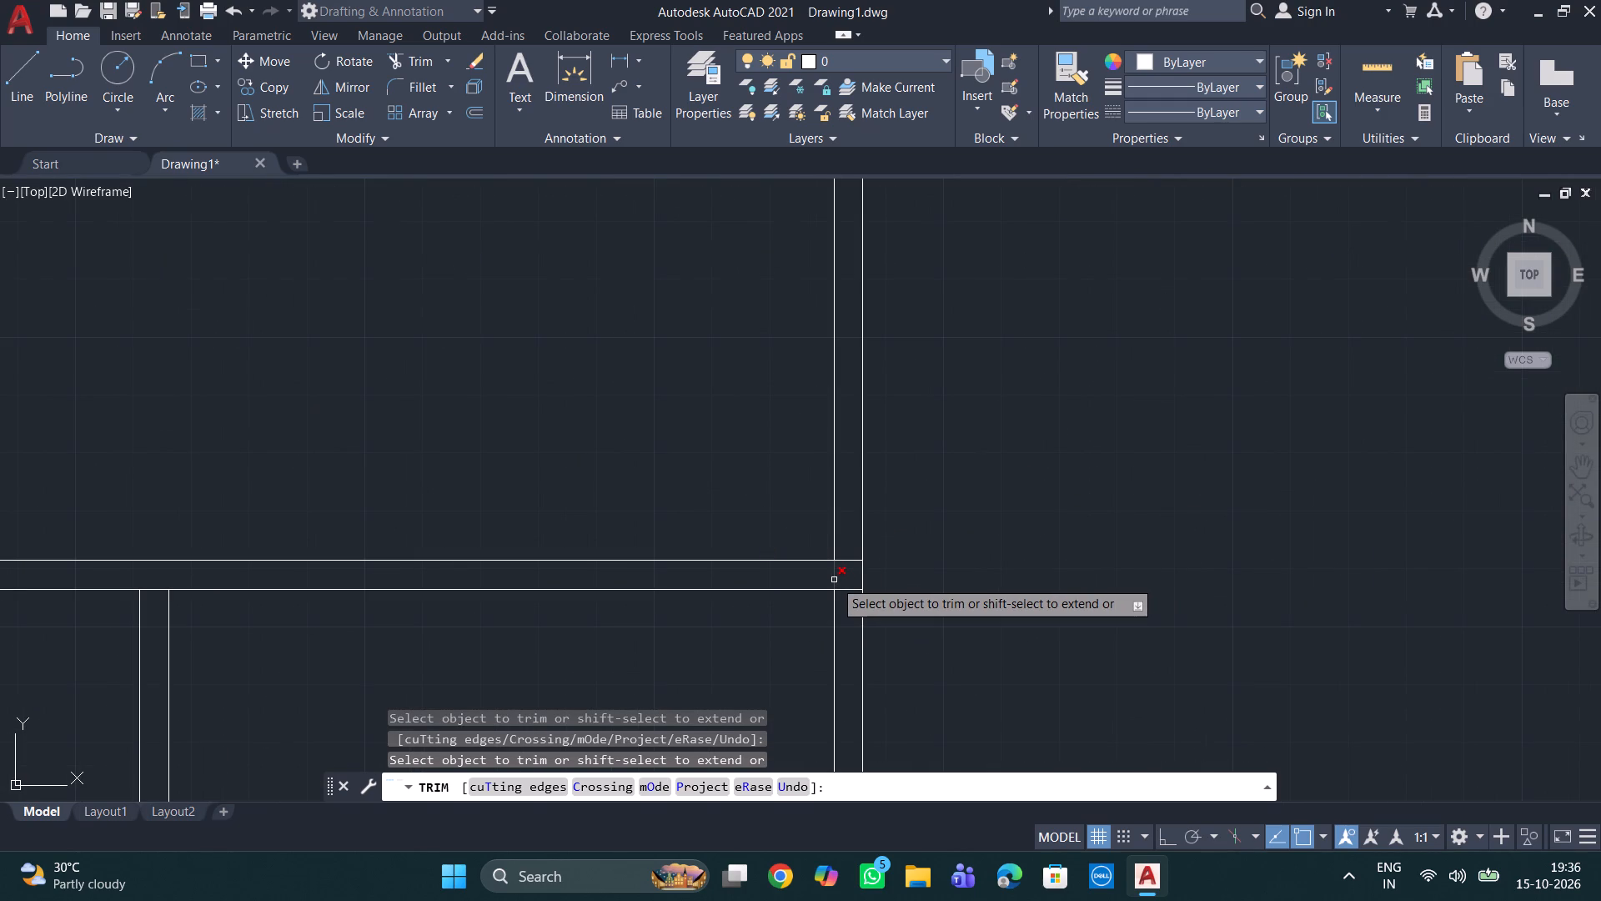
pyautogui.click(834, 580)
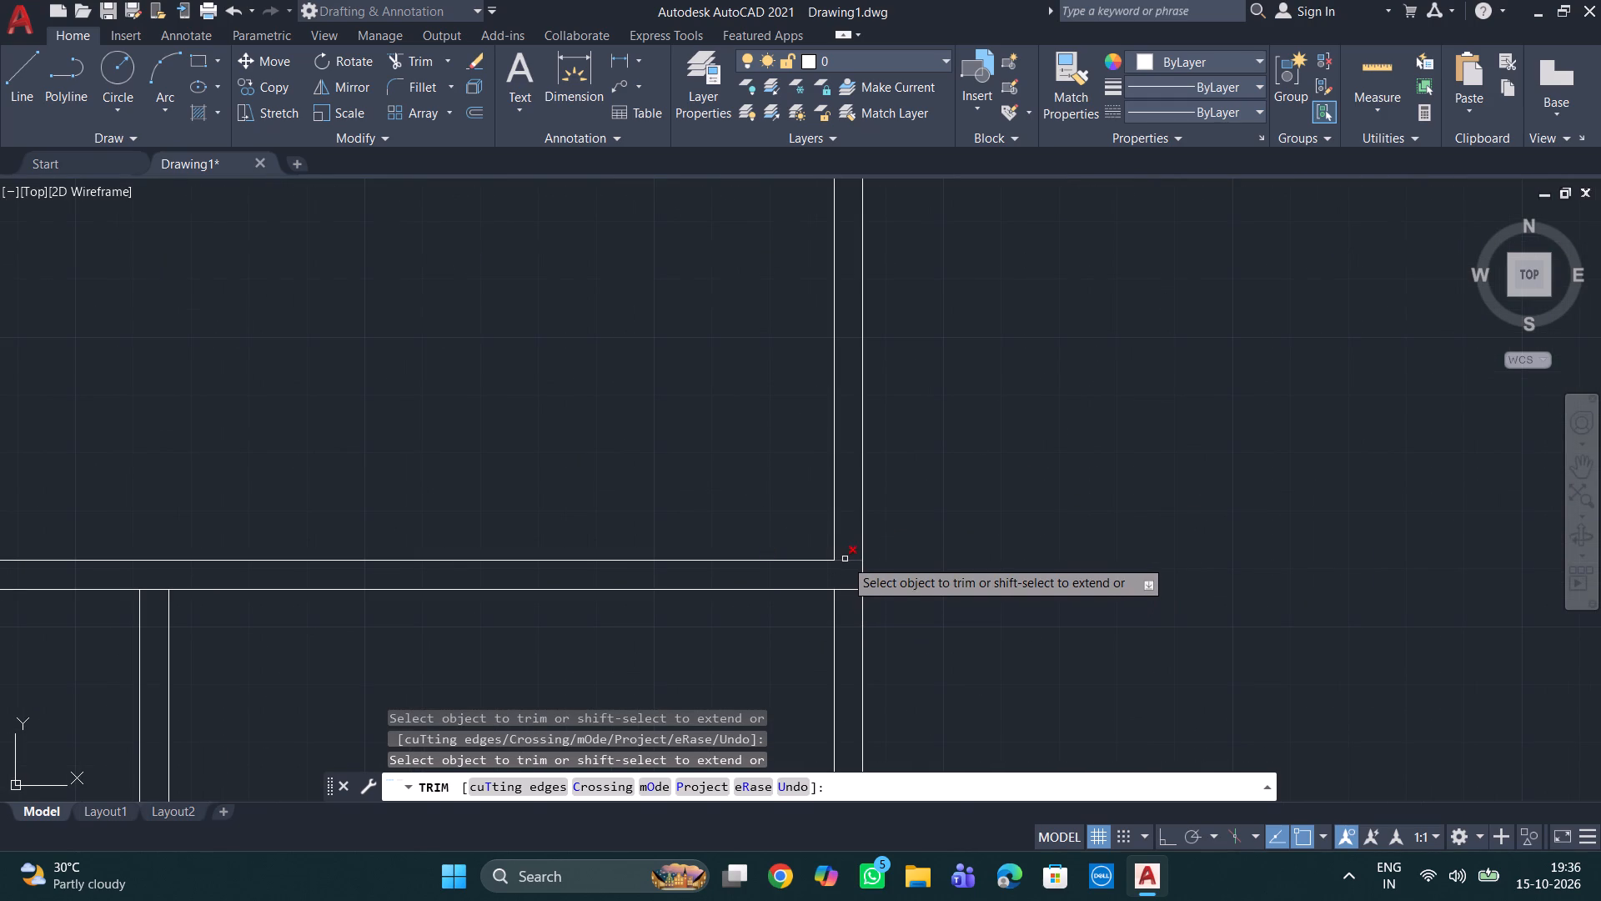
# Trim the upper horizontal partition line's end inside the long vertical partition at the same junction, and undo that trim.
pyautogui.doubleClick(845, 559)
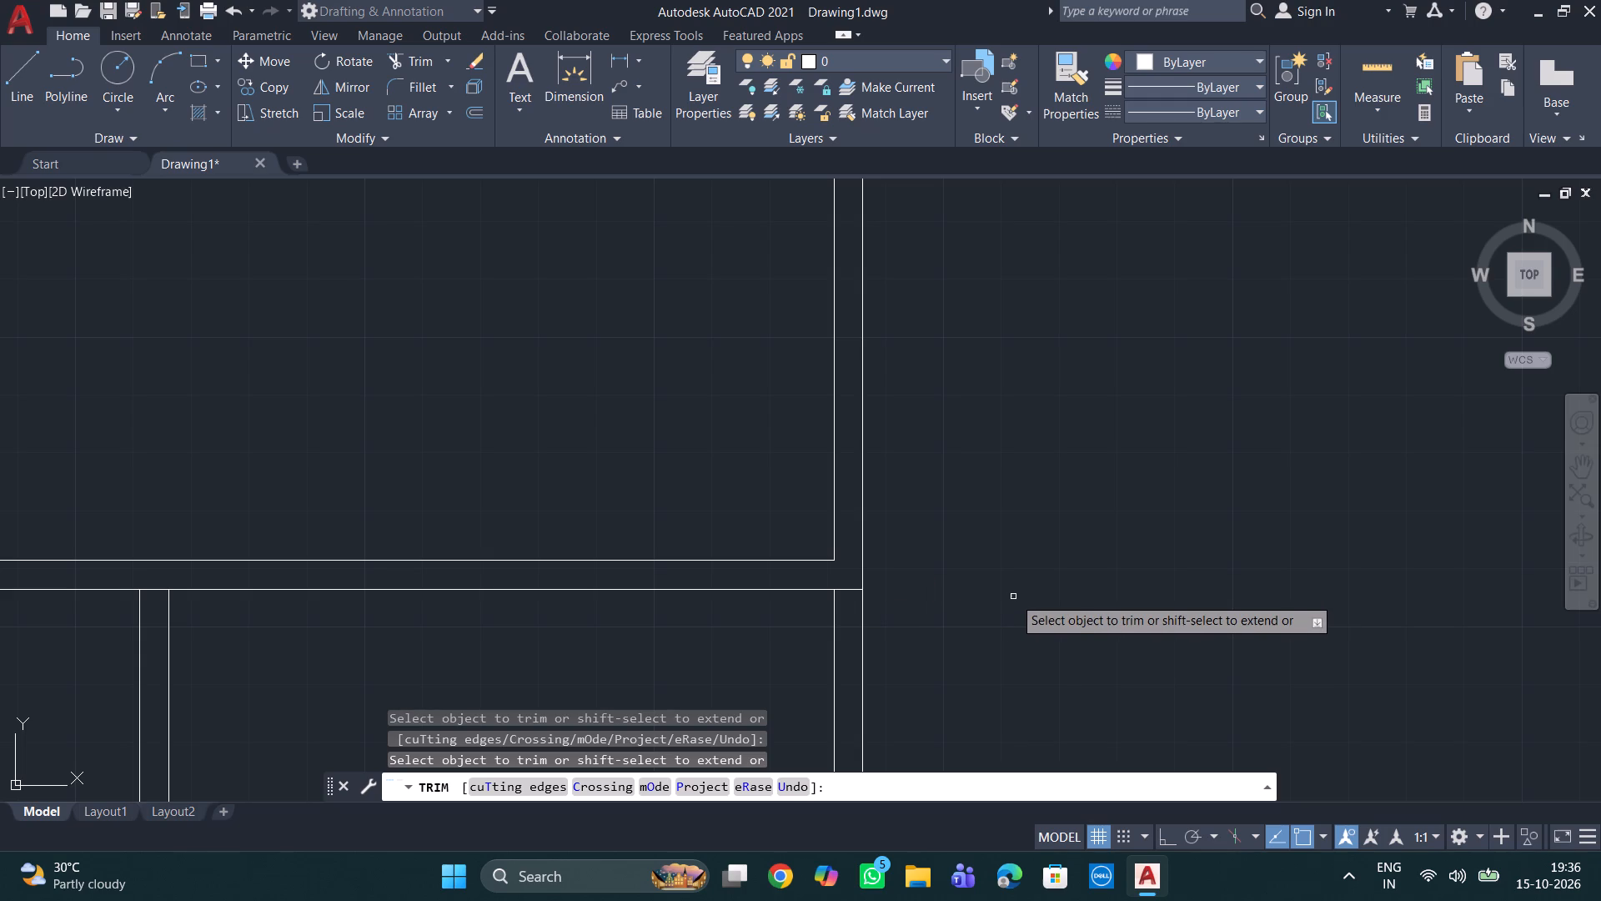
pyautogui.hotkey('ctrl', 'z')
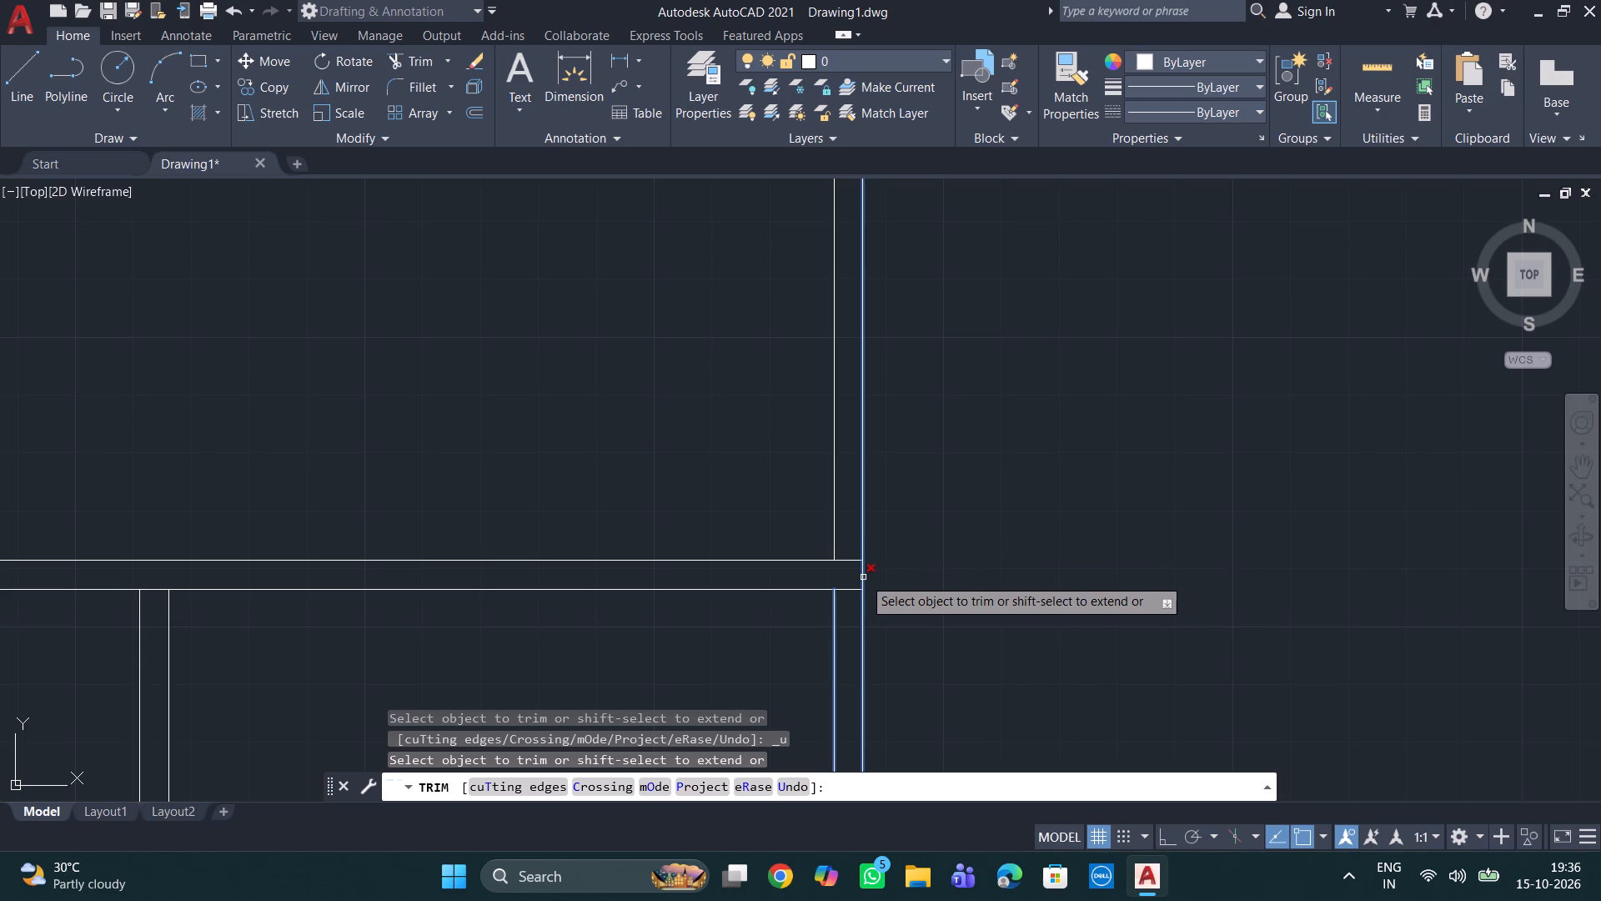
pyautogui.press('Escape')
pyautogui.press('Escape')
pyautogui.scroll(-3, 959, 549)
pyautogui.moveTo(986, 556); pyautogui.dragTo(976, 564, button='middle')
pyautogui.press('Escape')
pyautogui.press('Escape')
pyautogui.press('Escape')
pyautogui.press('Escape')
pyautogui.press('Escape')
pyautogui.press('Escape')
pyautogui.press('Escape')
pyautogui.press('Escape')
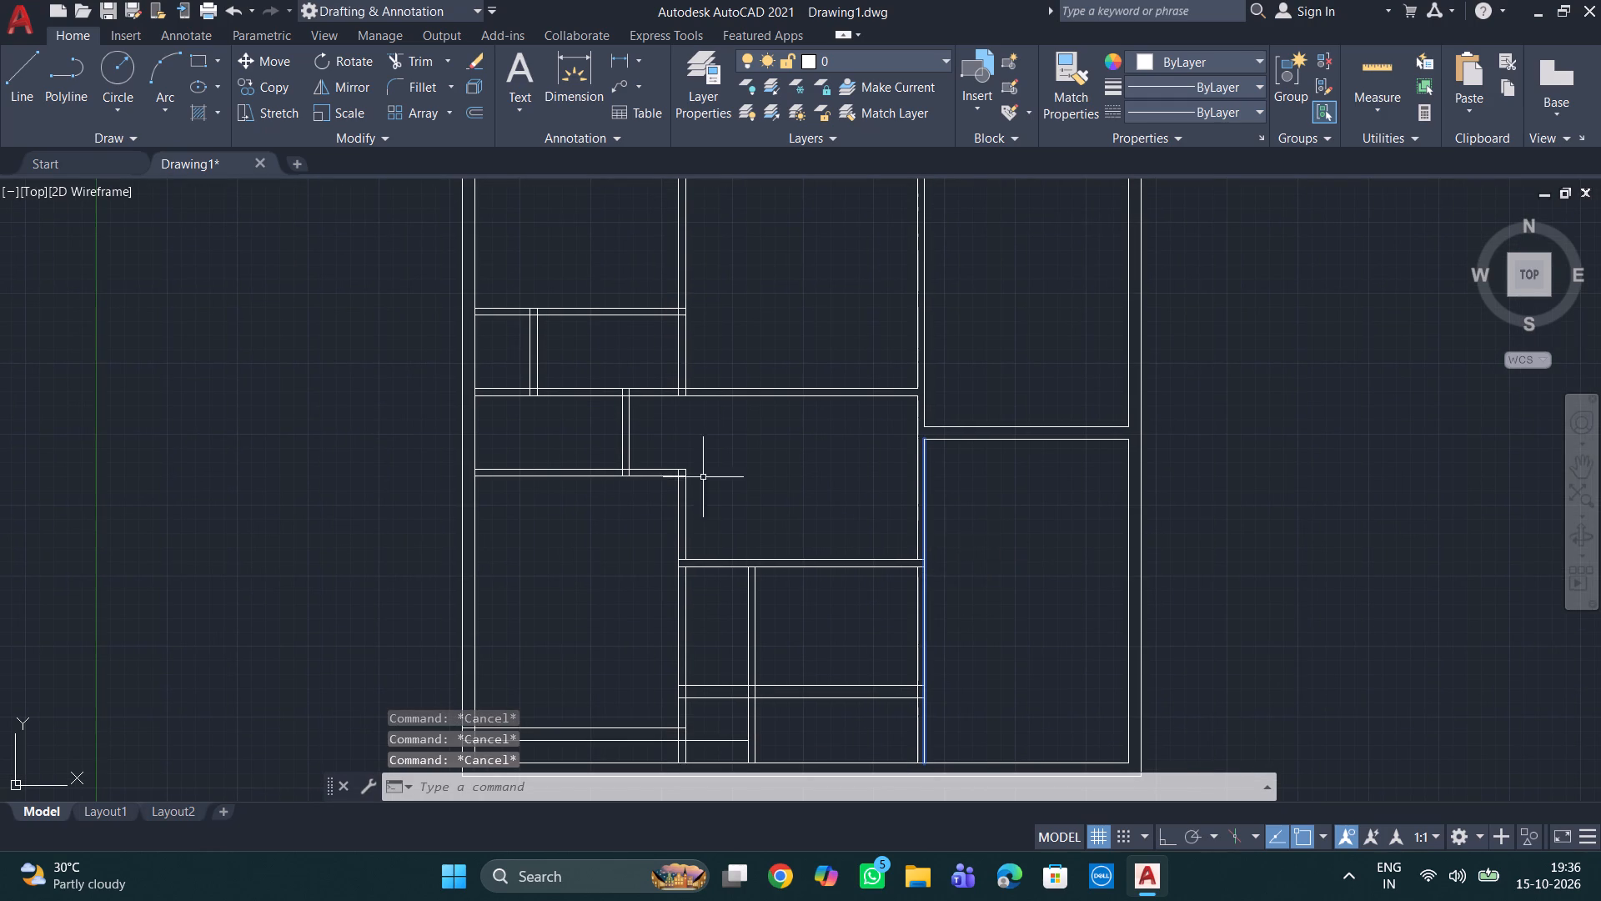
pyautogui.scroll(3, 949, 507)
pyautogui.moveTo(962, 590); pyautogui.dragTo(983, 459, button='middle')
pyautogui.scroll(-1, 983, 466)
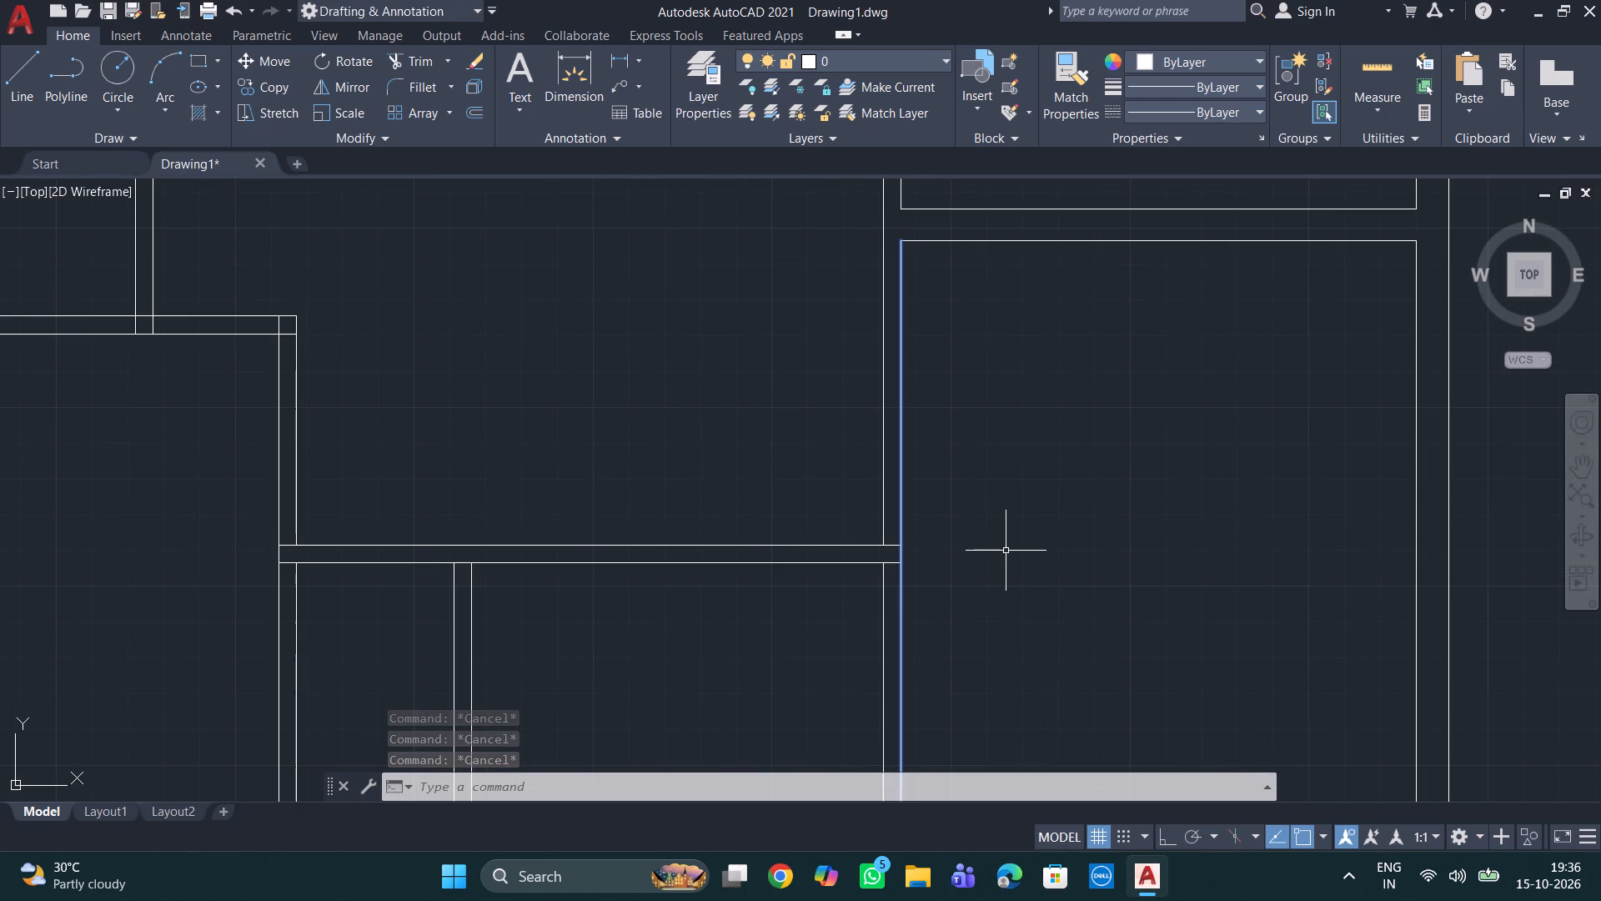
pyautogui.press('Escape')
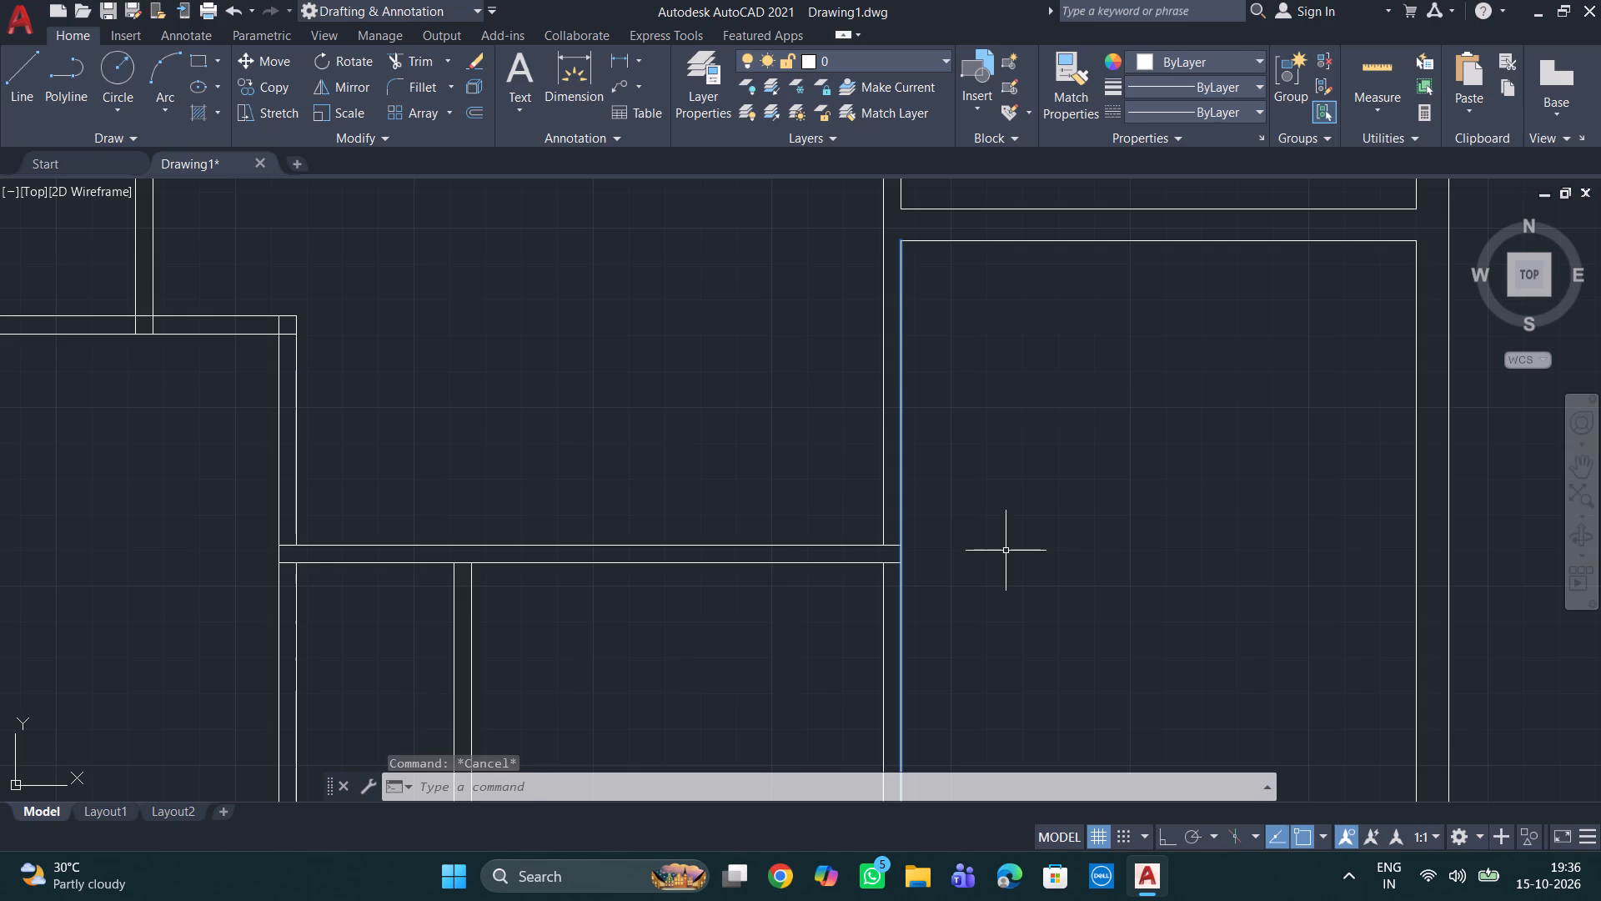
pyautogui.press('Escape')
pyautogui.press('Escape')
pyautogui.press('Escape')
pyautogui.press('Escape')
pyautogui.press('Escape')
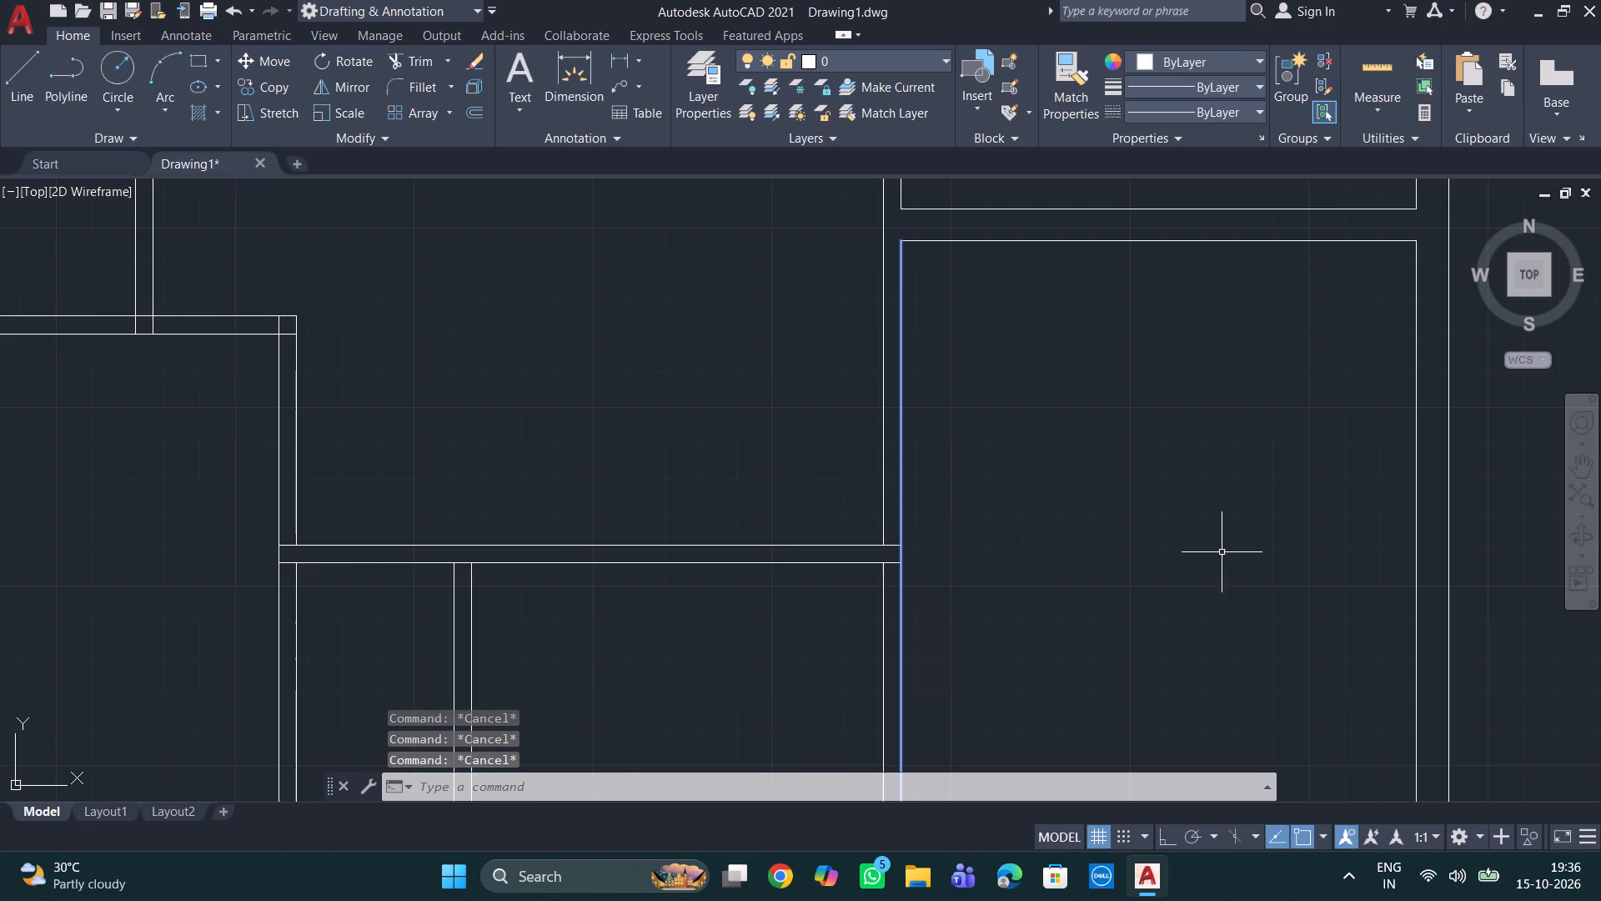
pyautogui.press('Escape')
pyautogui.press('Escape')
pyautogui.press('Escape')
# Offset the left wall line of the lower room in the right-hand column 9" toward the middle room.
pyautogui.press('o')
pyautogui.press('Return')
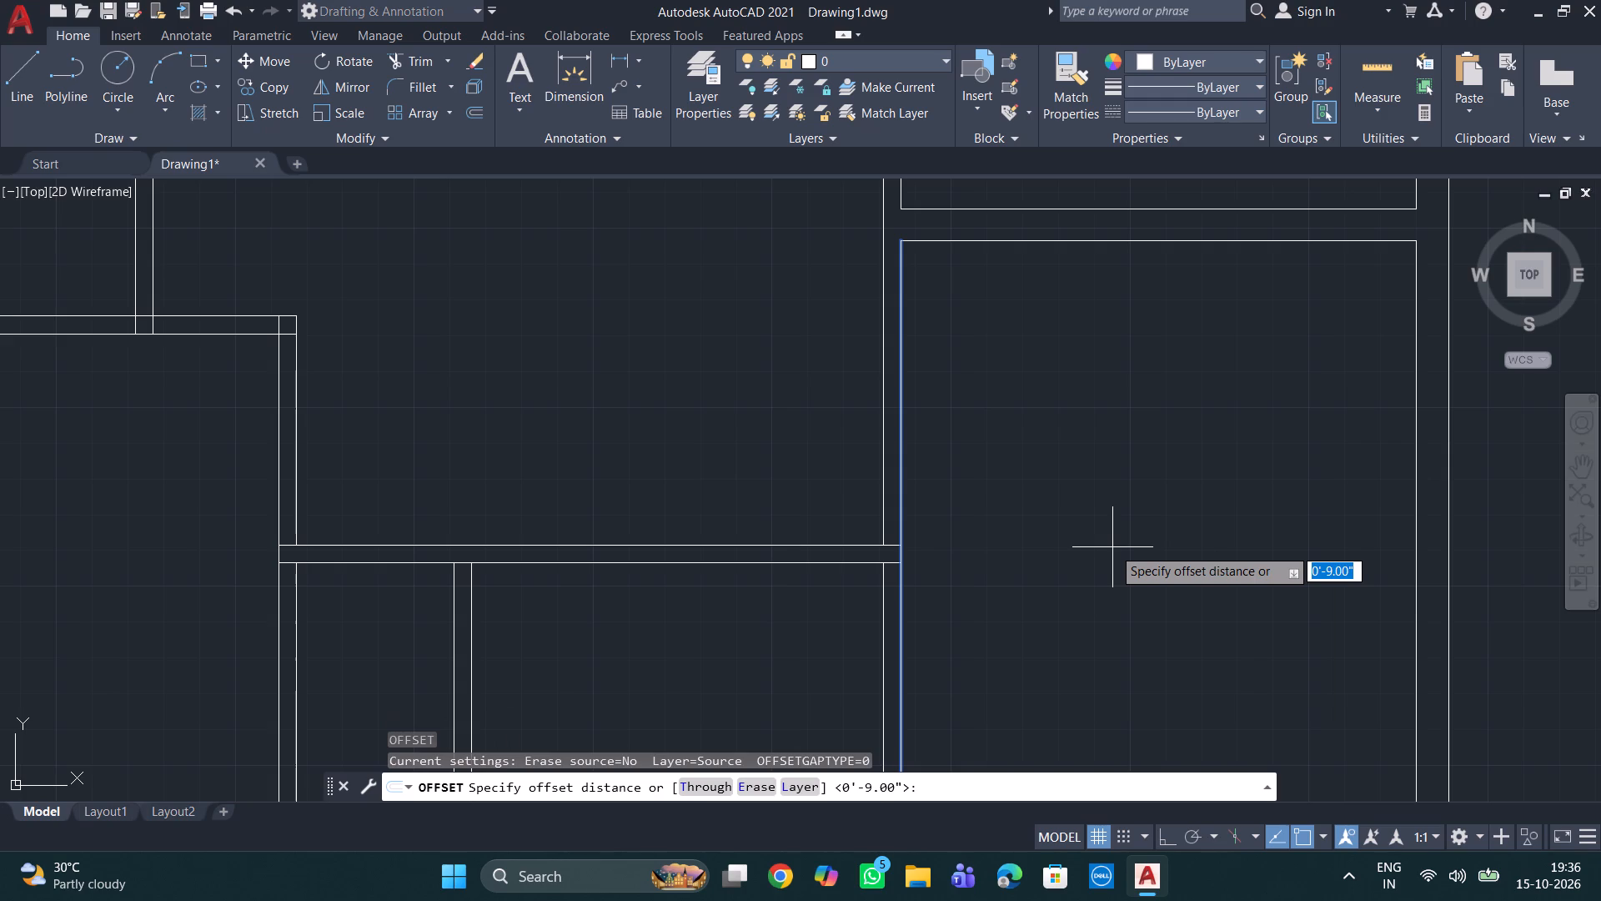
pyautogui.write('9"')
pyautogui.press('Return')
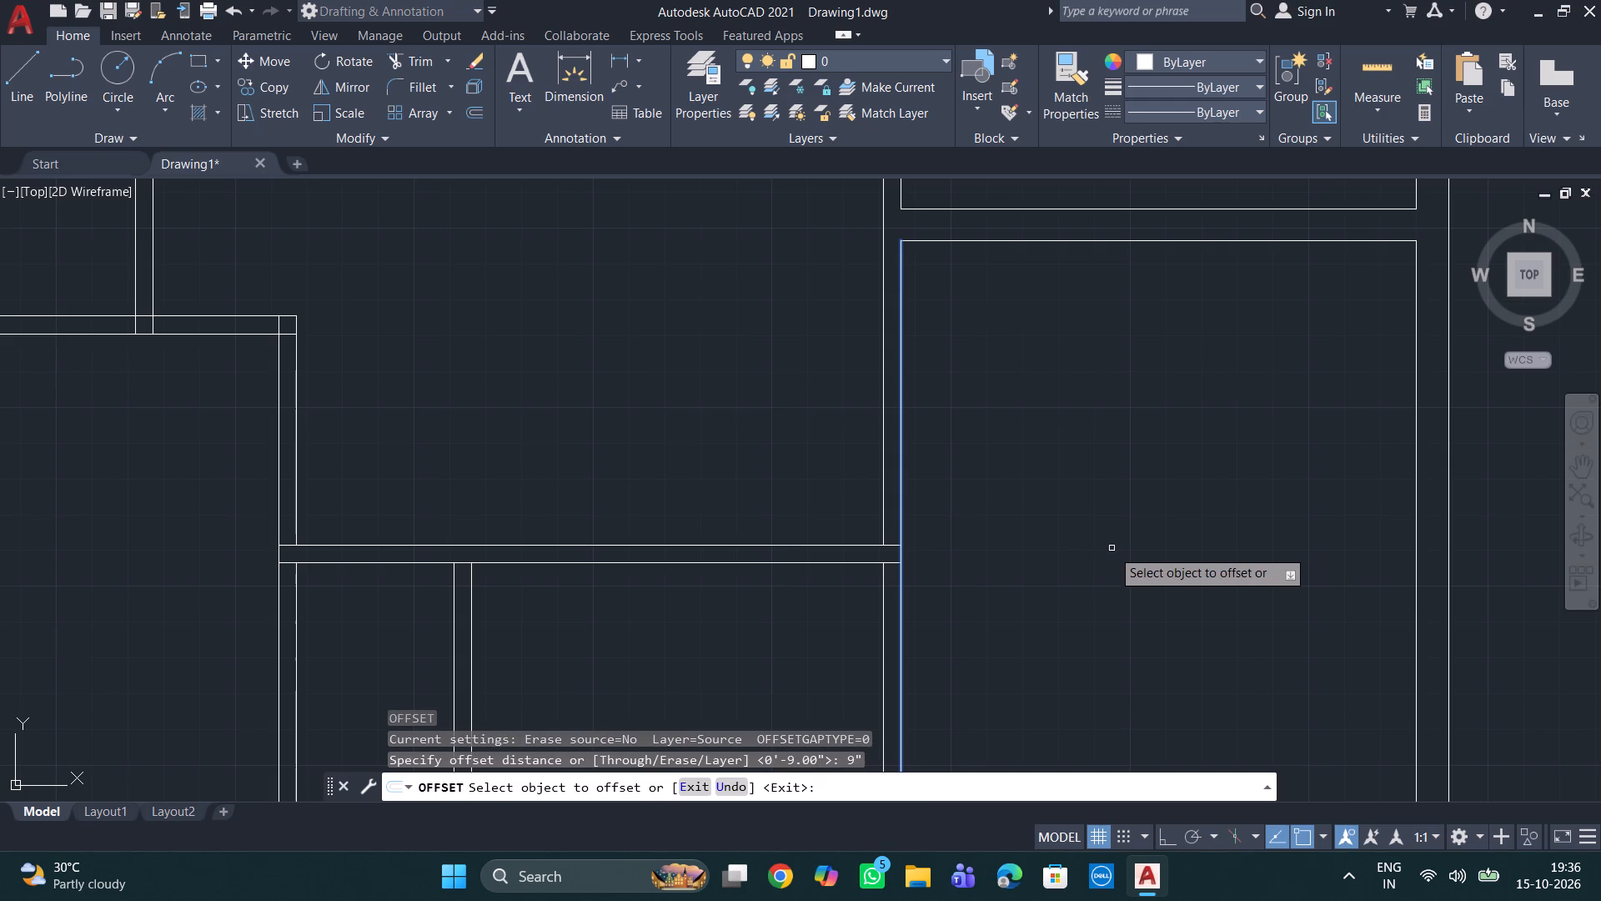
pyautogui.click(901, 435)
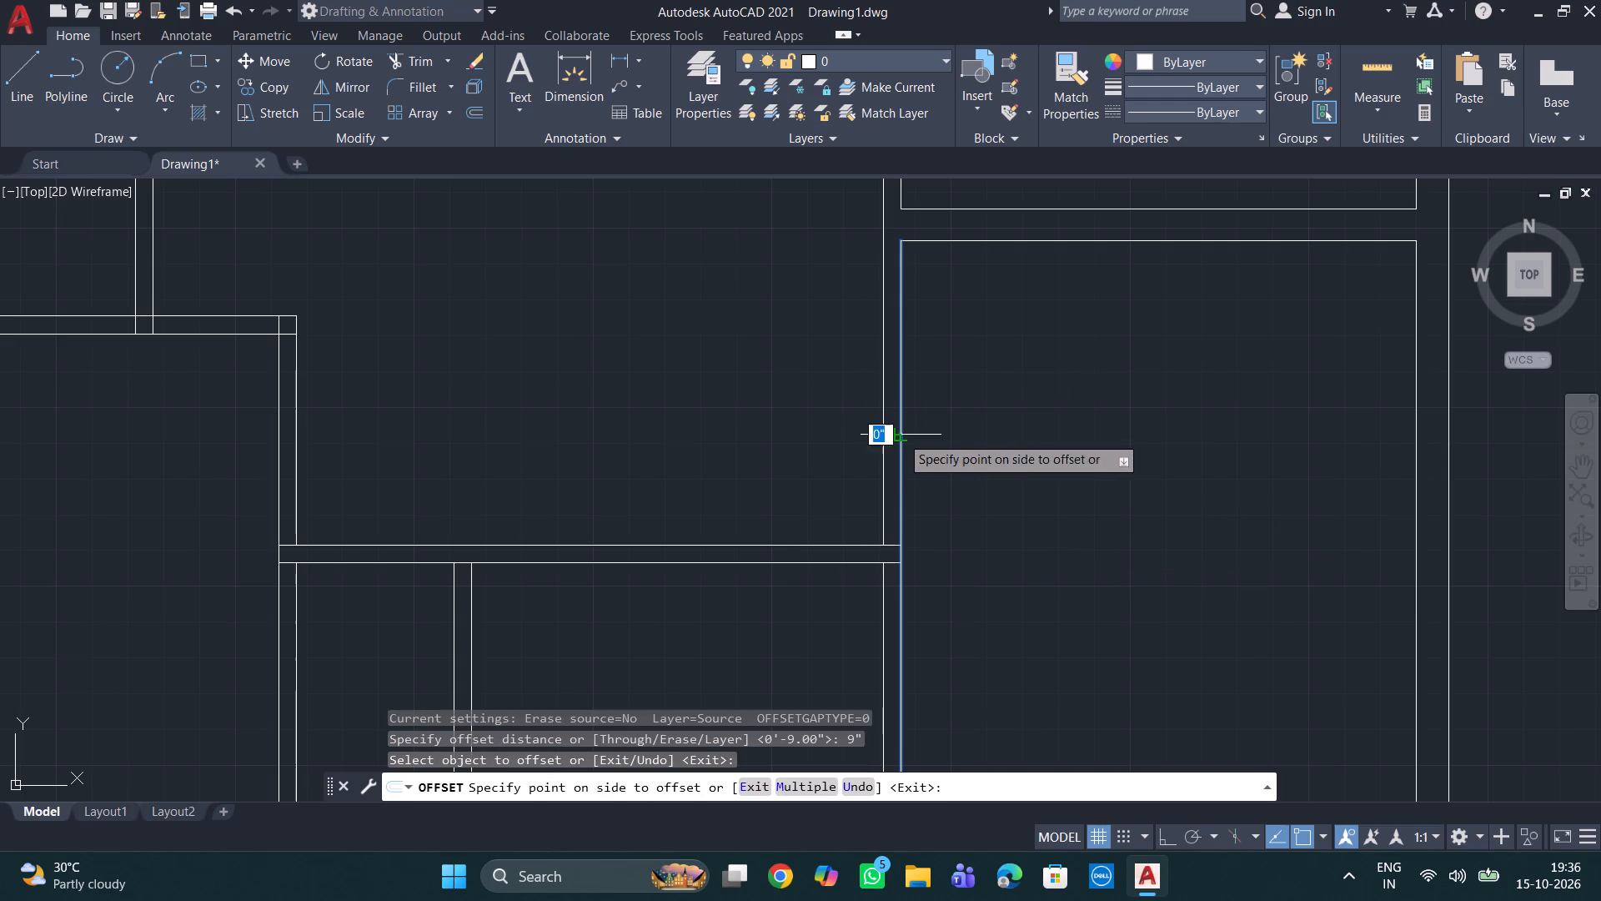
pyautogui.click(834, 446)
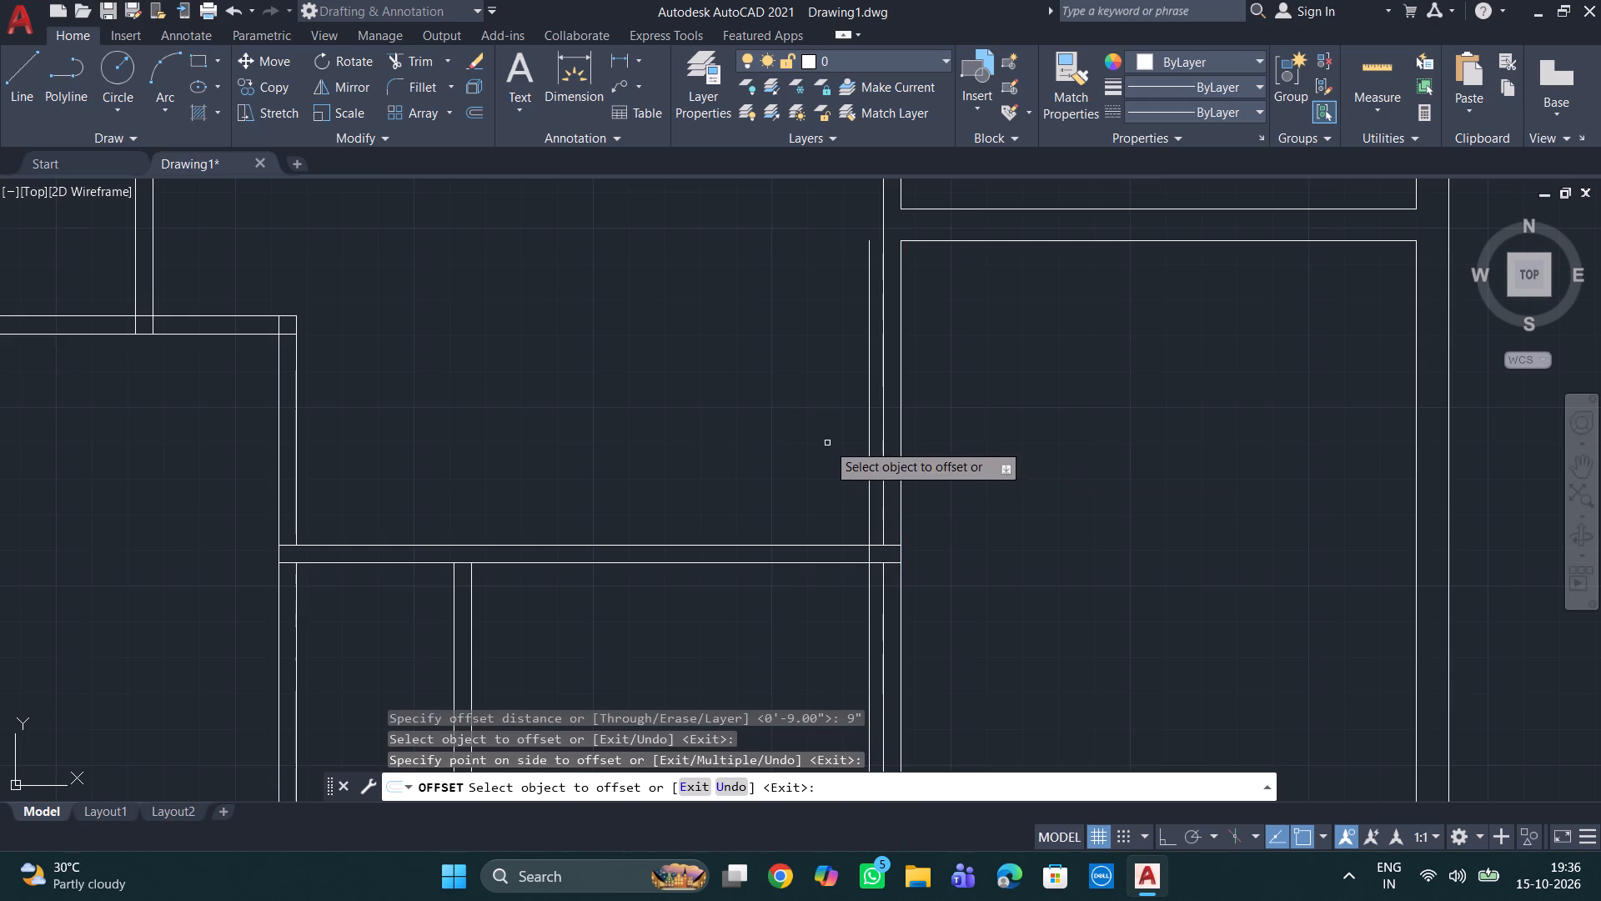
pyautogui.scroll(-2, 1087, 475)
pyautogui.moveTo(1070, 465); pyautogui.dragTo(1064, 548, button='middle')
pyautogui.scroll(2, 1064, 548)
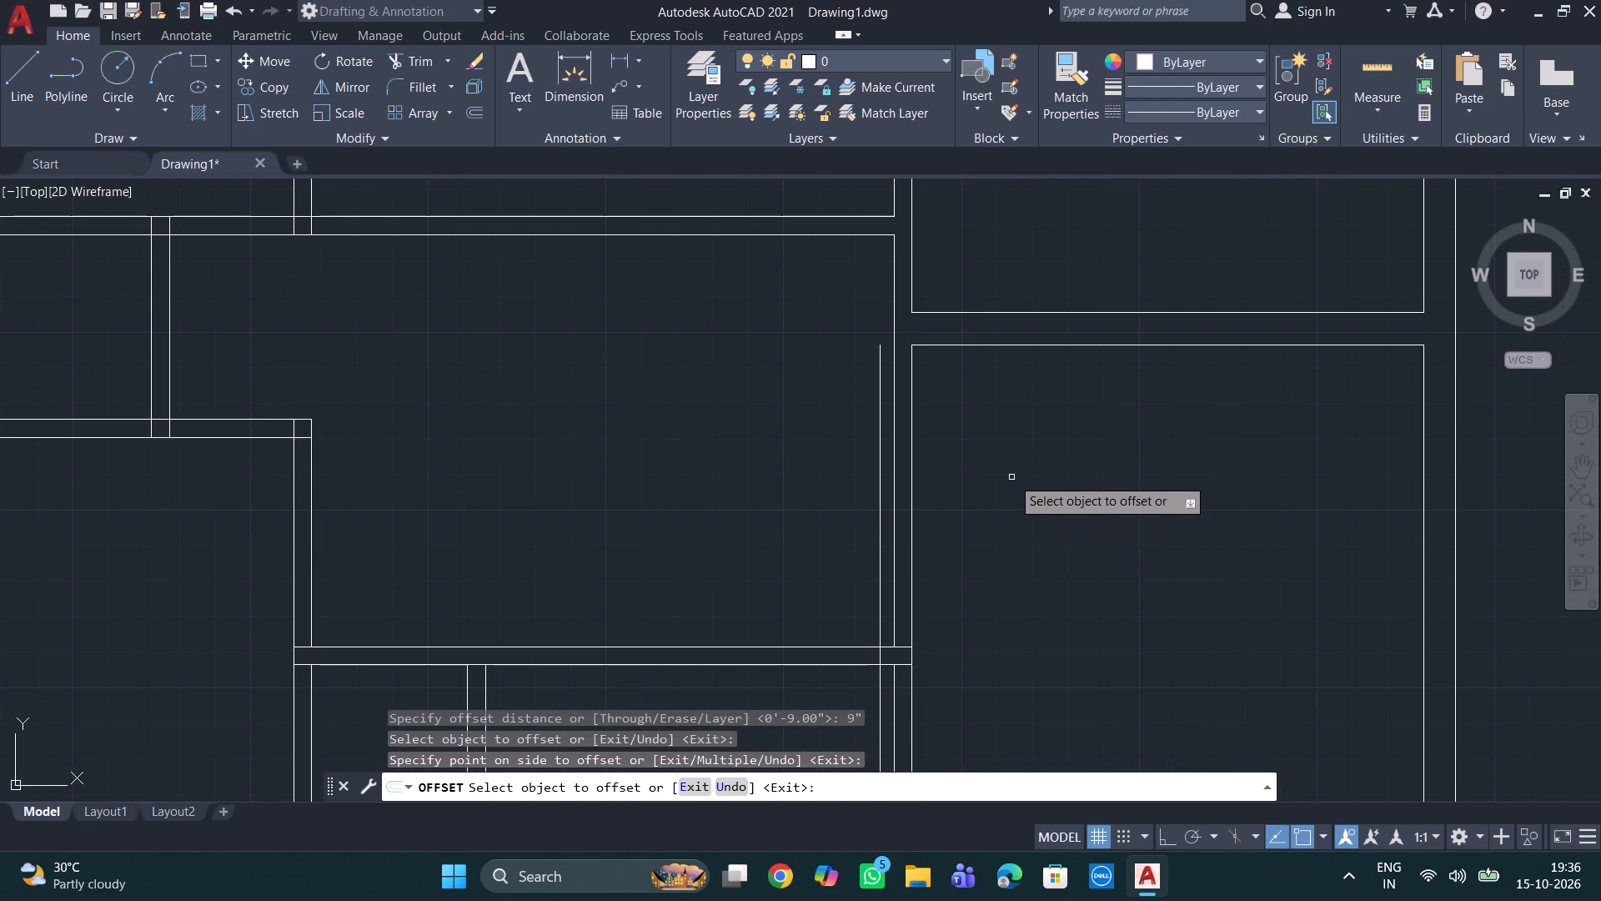
pyautogui.moveTo(963, 425); pyautogui.dragTo(956, 368, button='middle')
pyautogui.scroll(-1, 957, 390)
pyautogui.scroll(1, 981, 494)
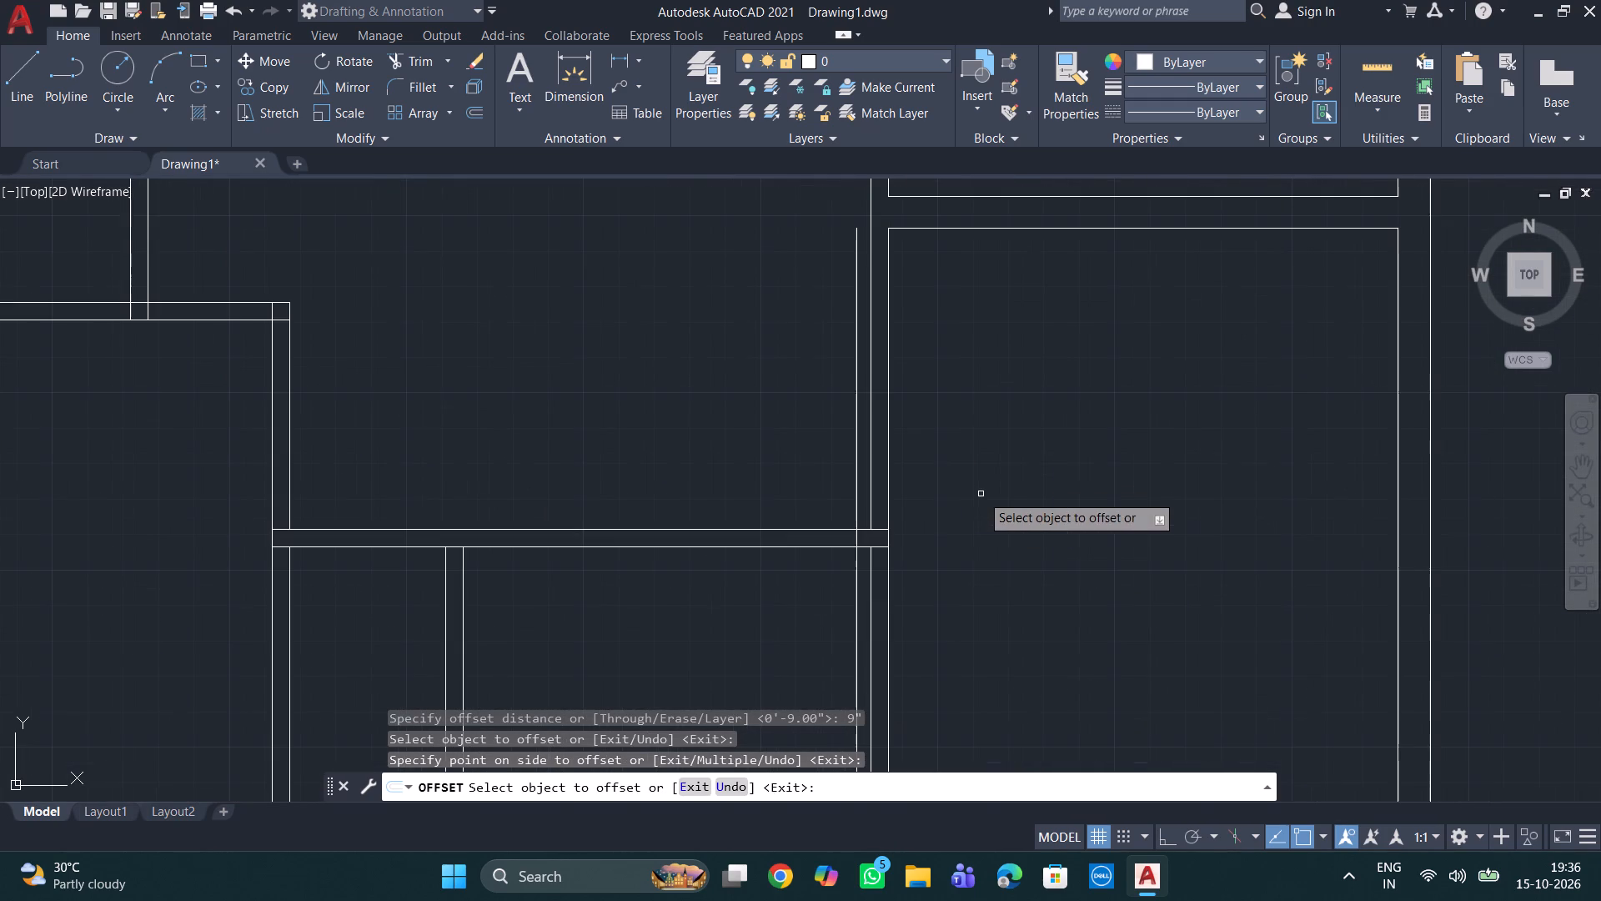
pyautogui.press('Escape')
pyautogui.press('Escape')
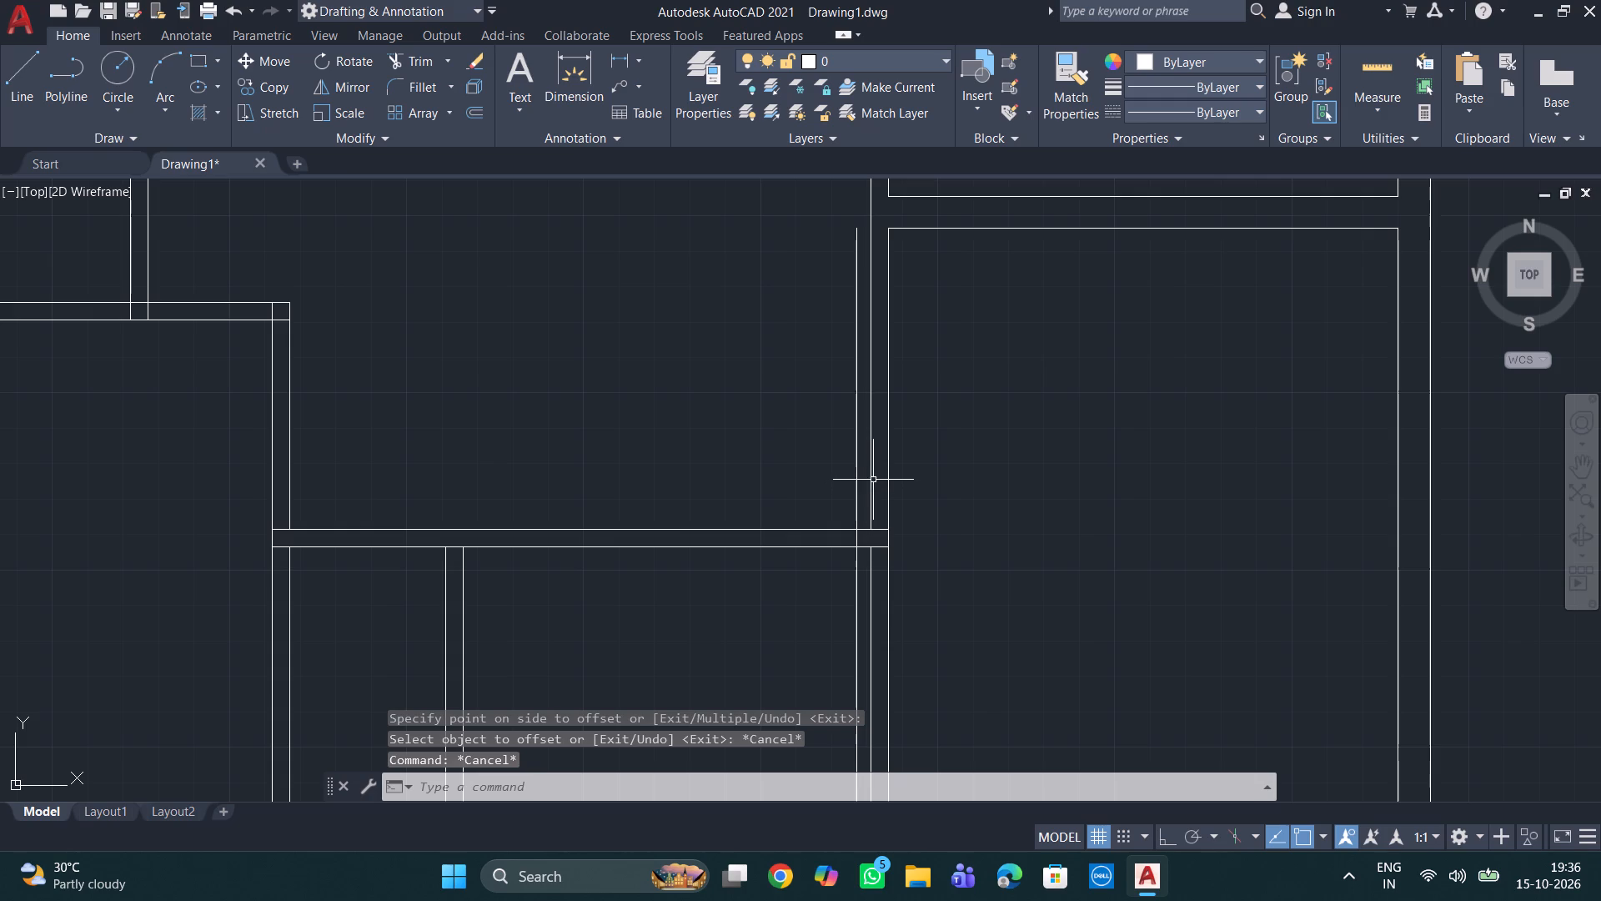
# Delete the long vertical partition's old left line segment alongside the middle room, between the new 9" offset line and the right-hand room.
pyautogui.click(869, 481)
pyautogui.scroll(-1, 966, 521)
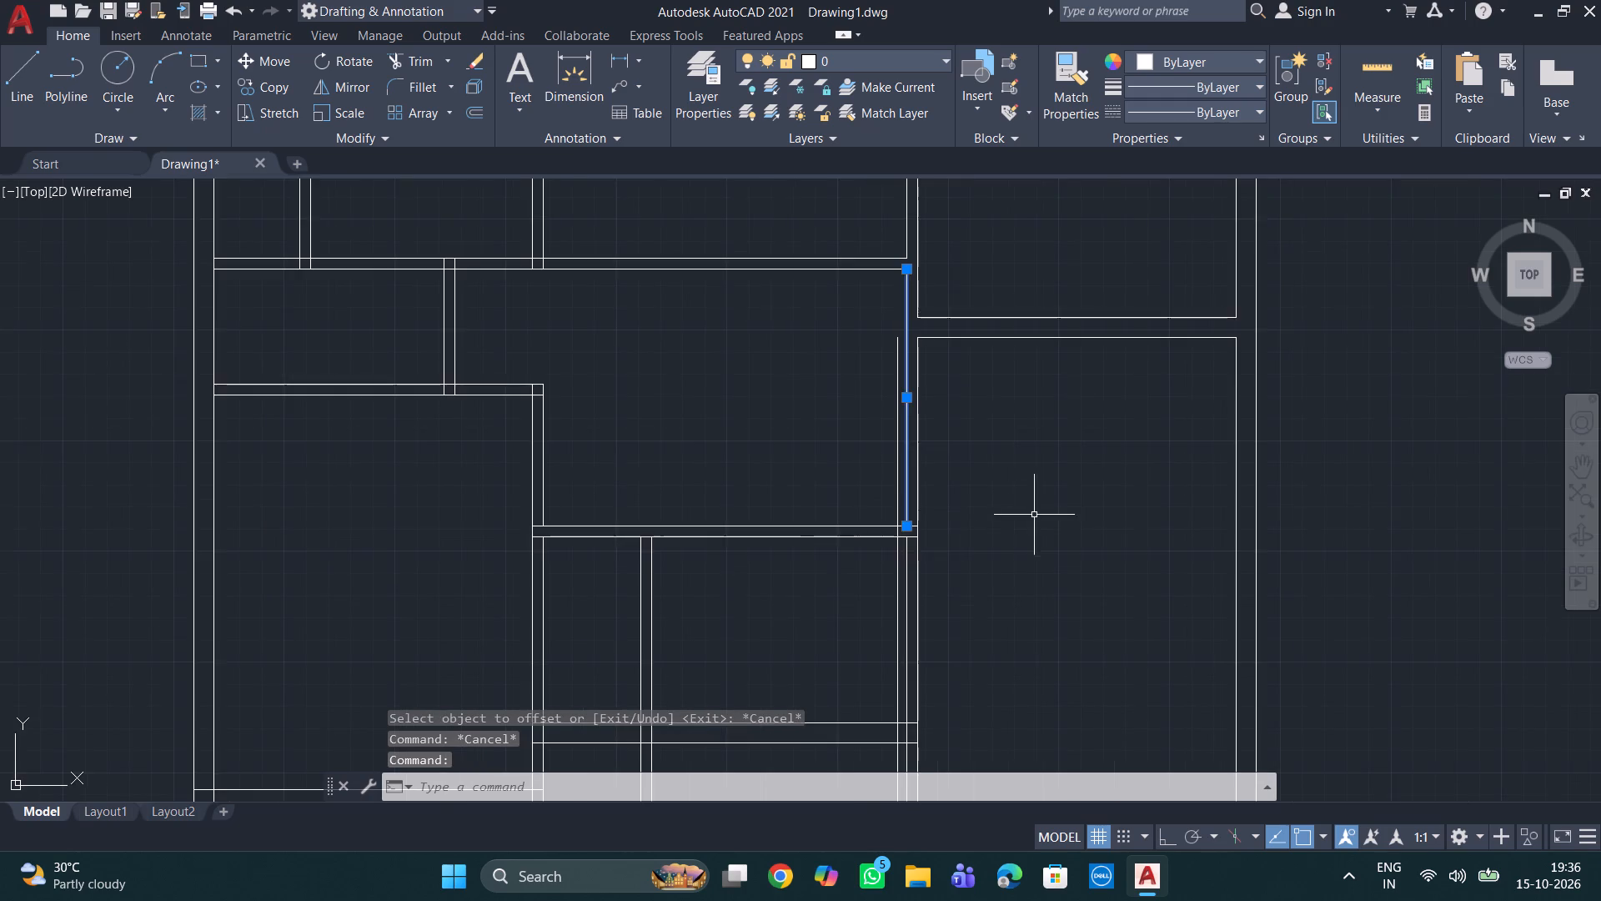
pyautogui.moveTo(1034, 509); pyautogui.dragTo(1001, 597, button='middle')
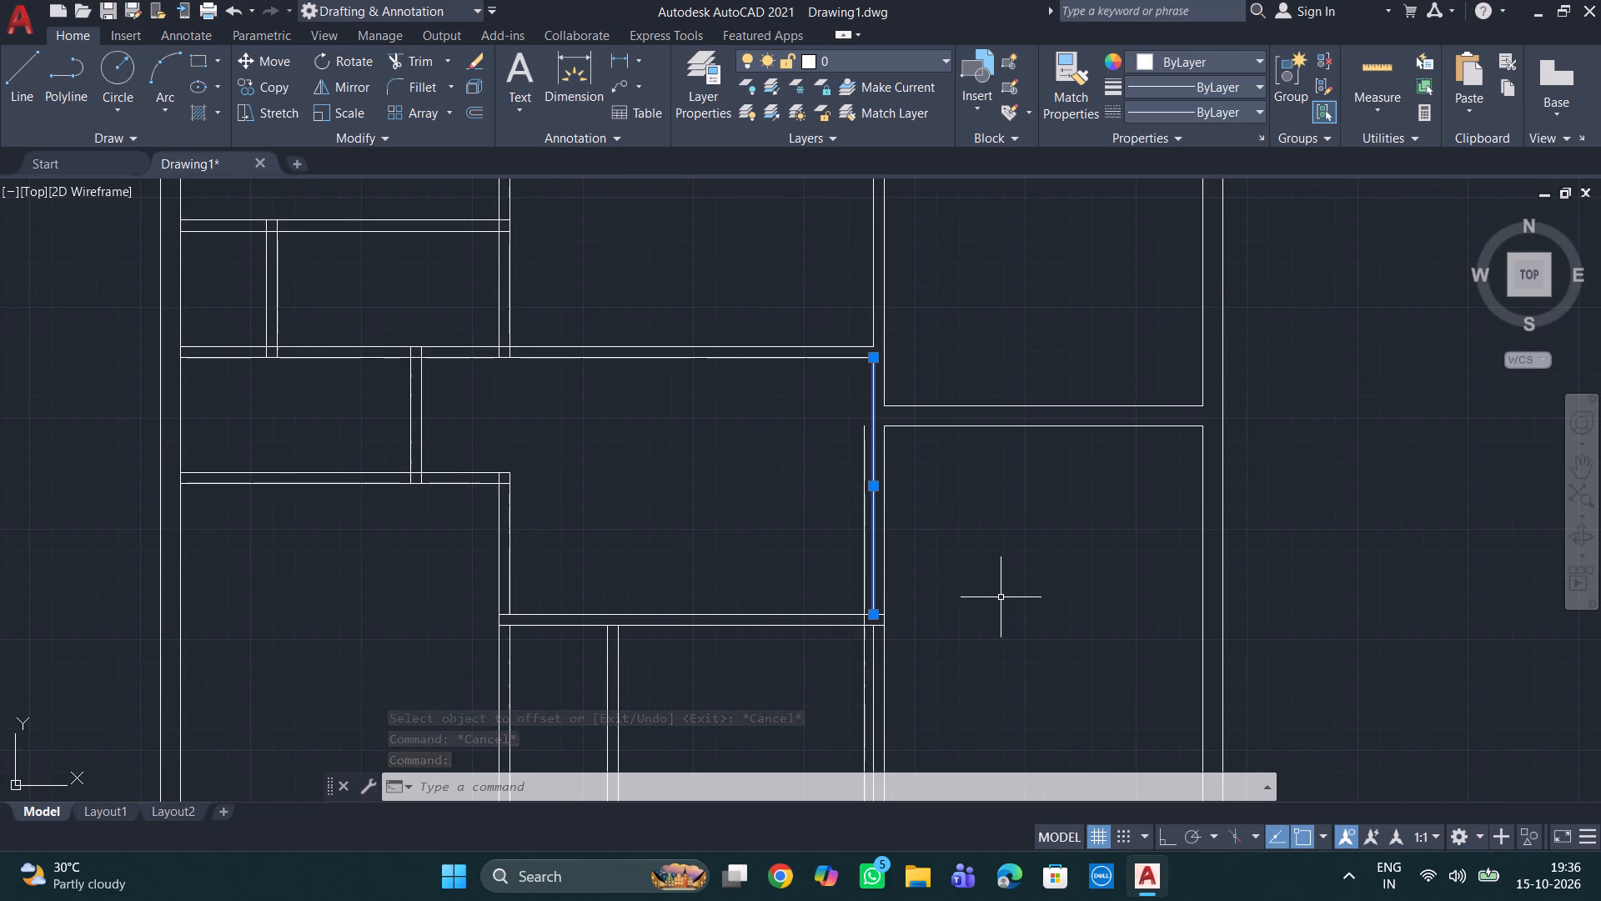
pyautogui.press('Delete')
pyautogui.scroll(-2, 973, 595)
pyautogui.moveTo(960, 570); pyautogui.dragTo(966, 466, button='middle')
pyautogui.scroll(4, 951, 516)
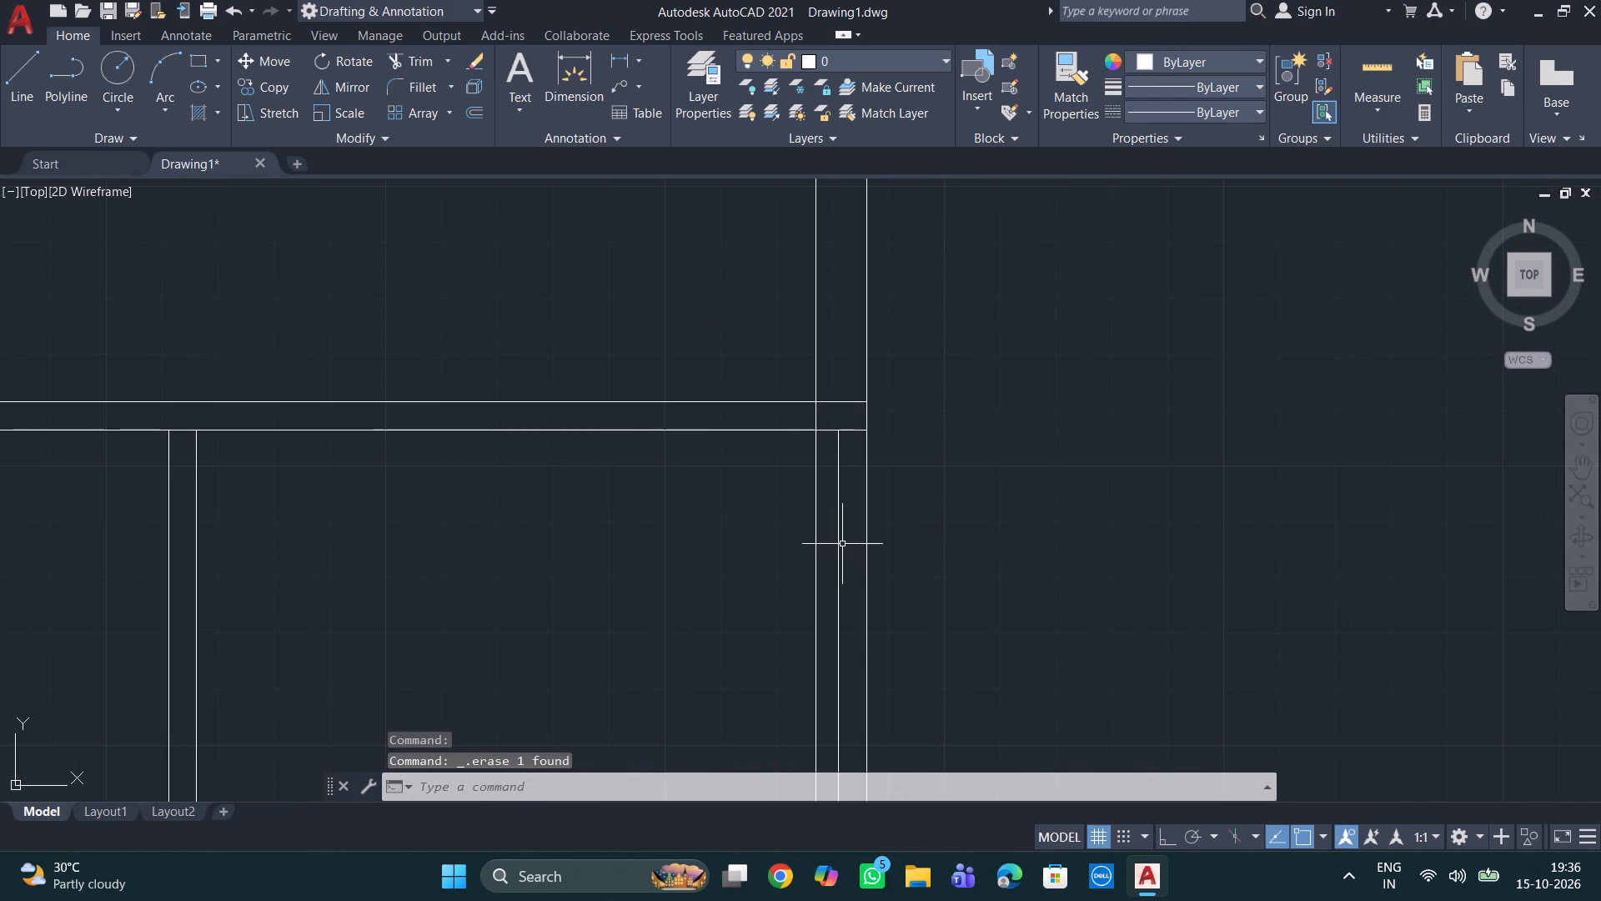
# Delete the old vertical partition line inside the 9" wall strip, below the horizontal partition at the middle room's lower edge.
pyautogui.click(840, 546)
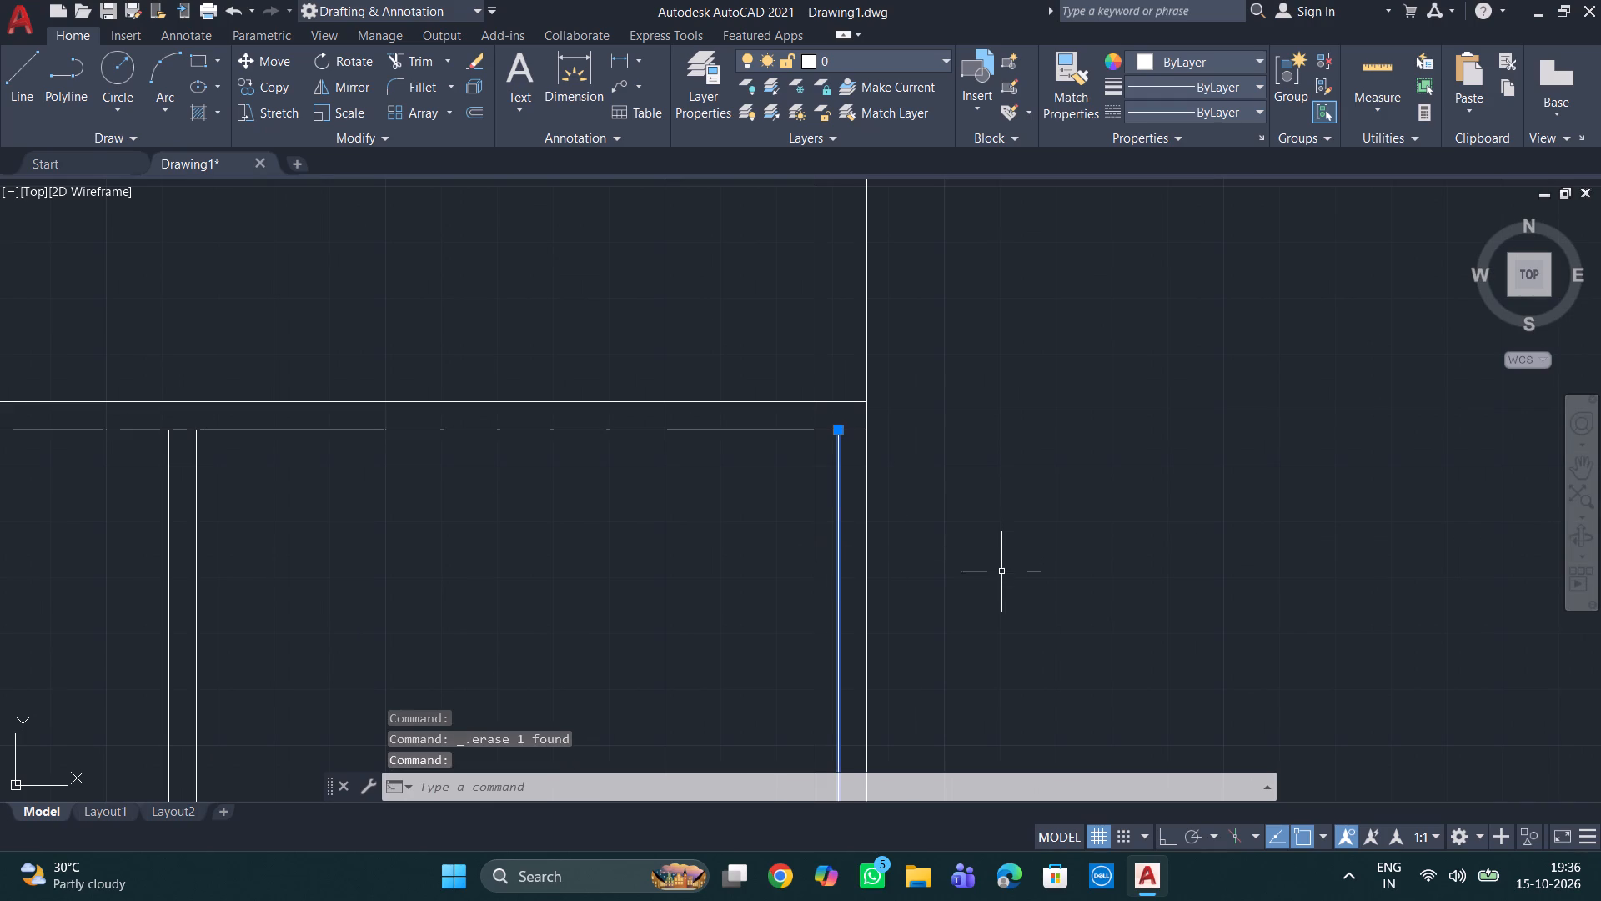
pyautogui.press('Delete')
# Extend the 9" offset wall line up to the lower line of the horizontal partition at the middle room's upper edge.
pyautogui.scroll(-3, 996, 571)
pyautogui.moveTo(982, 563); pyautogui.dragTo(1039, 427, button='middle')
pyautogui.scroll(1, 1023, 493)
pyautogui.moveTo(1072, 496); pyautogui.dragTo(1040, 725, button='middle')
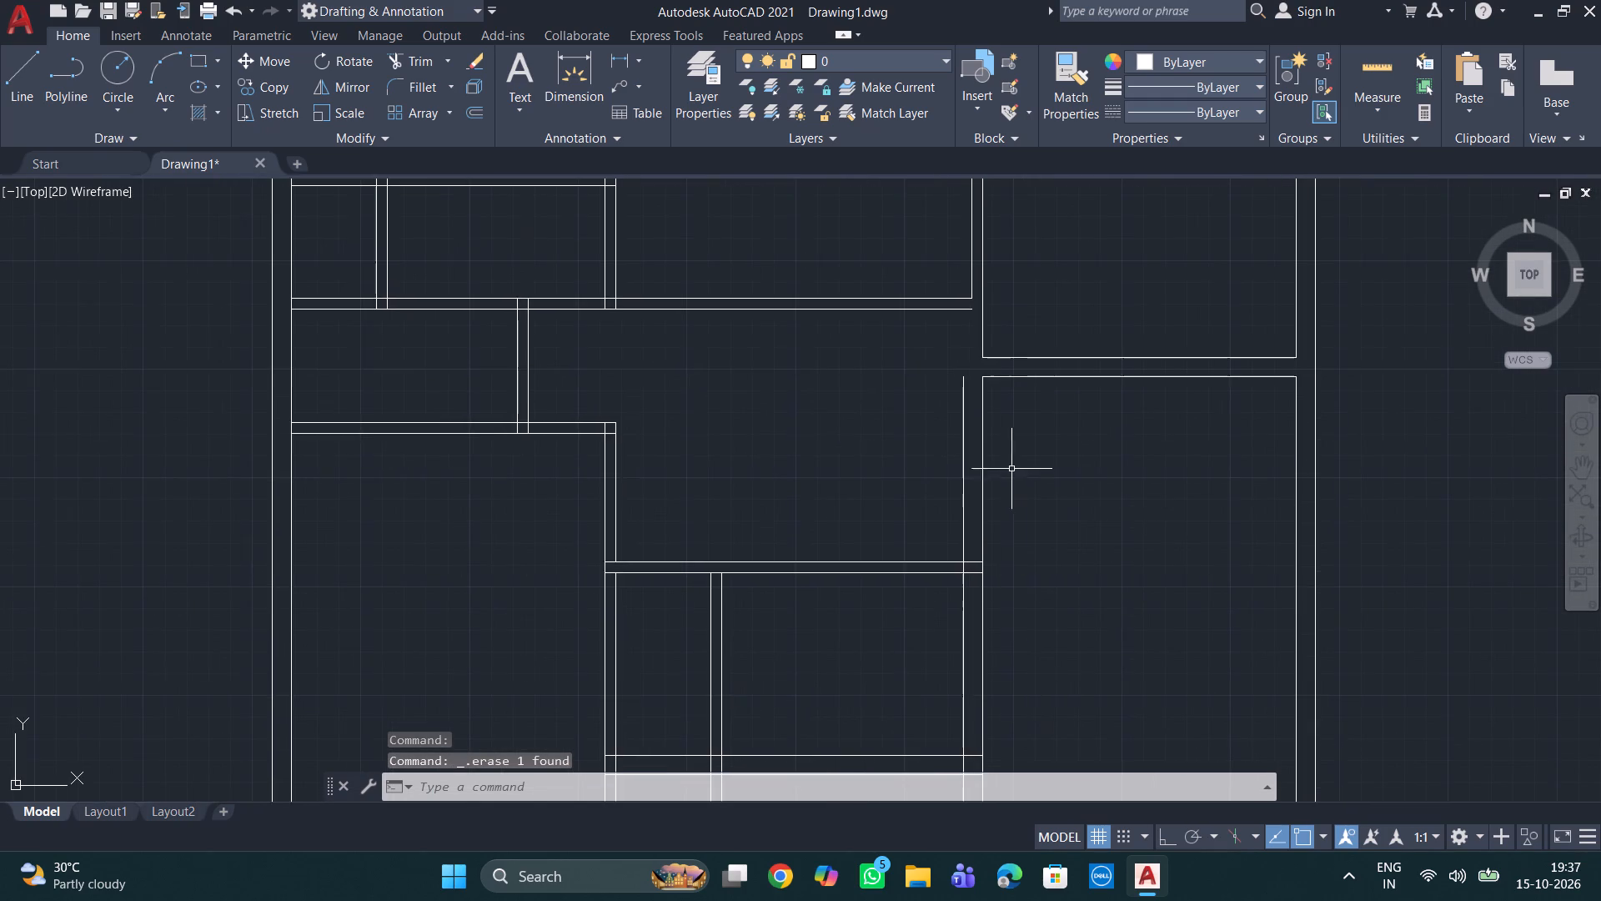
pyautogui.scroll(2, 1005, 456)
pyautogui.scroll(-2, 965, 448)
pyautogui.press('Escape')
pyautogui.press('Escape')
pyautogui.press('Escape')
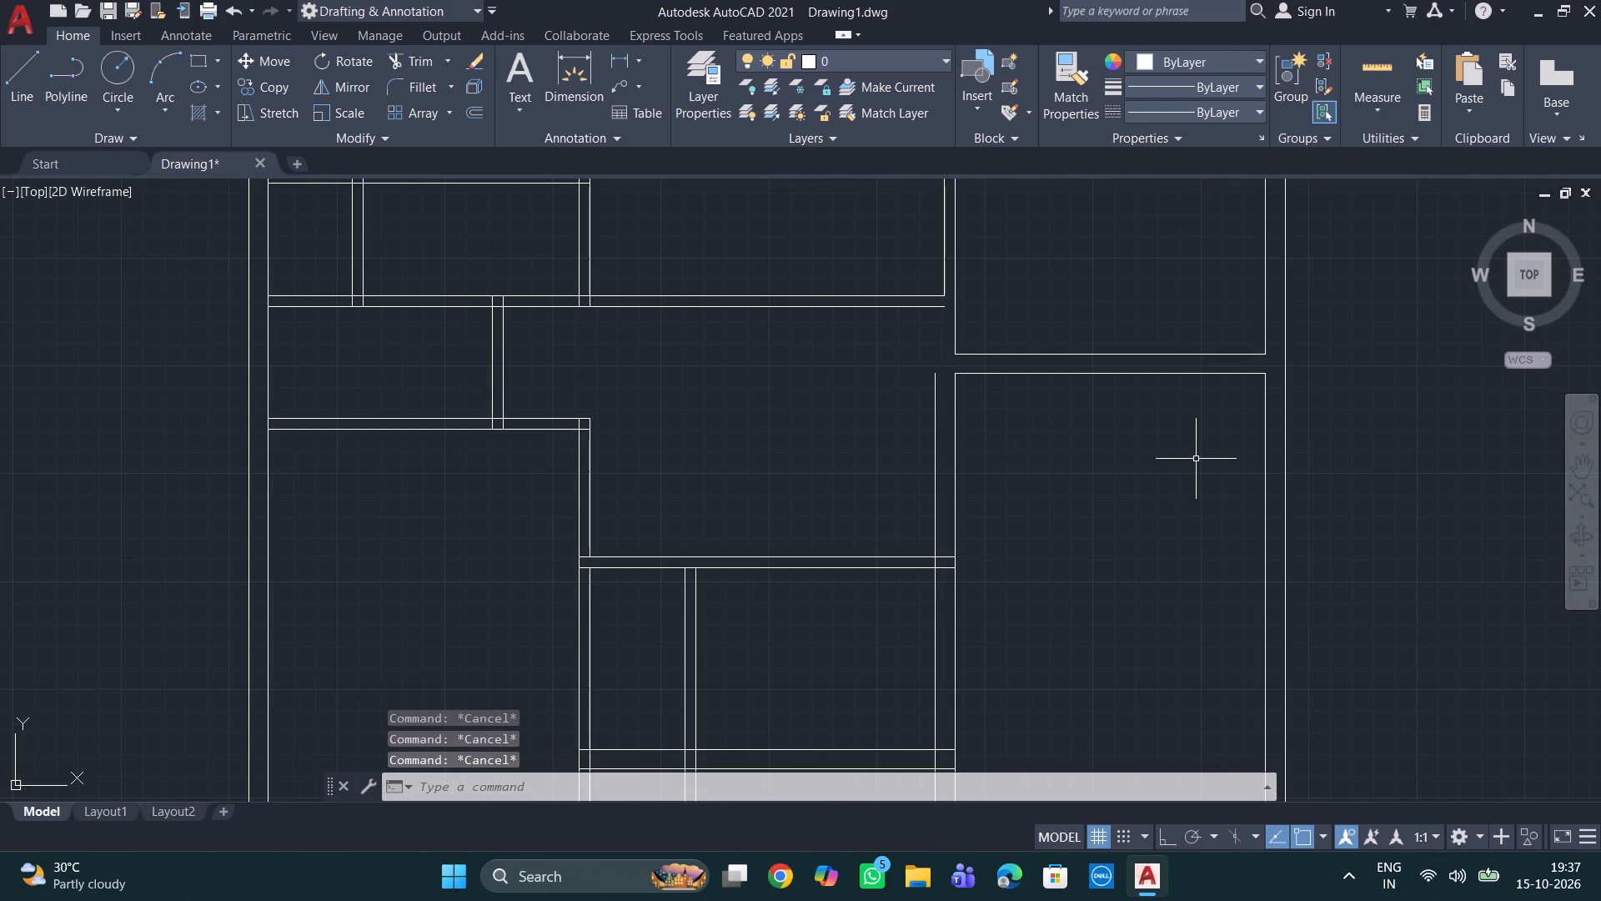
pyautogui.write('ex')
pyautogui.press('Return')
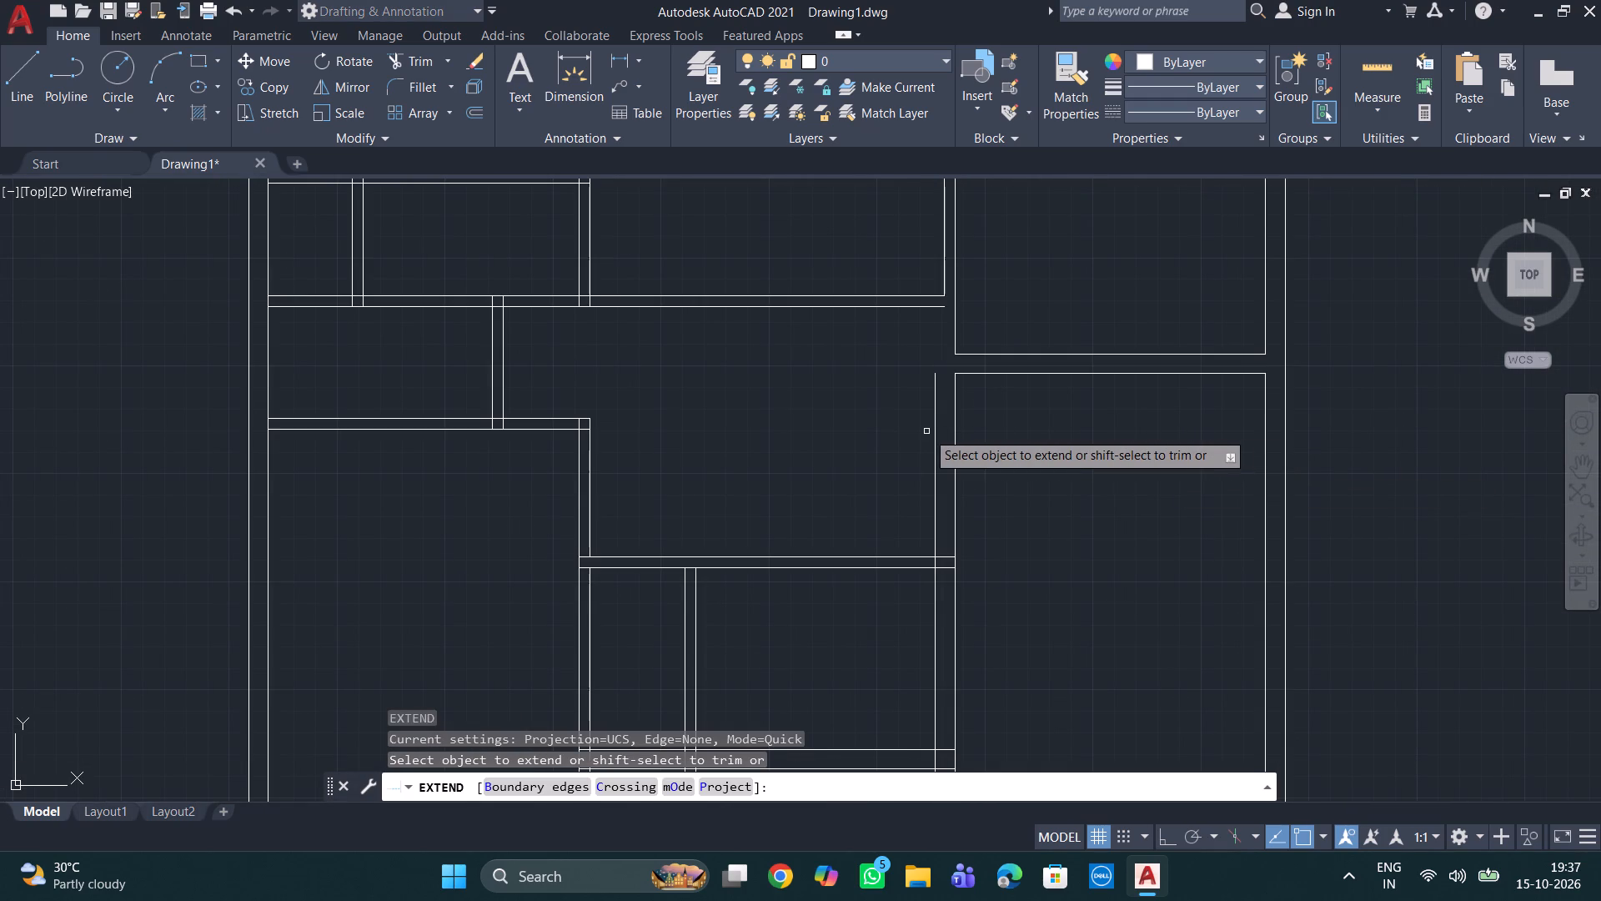
pyautogui.click(933, 434)
pyautogui.scroll(2, 1003, 388)
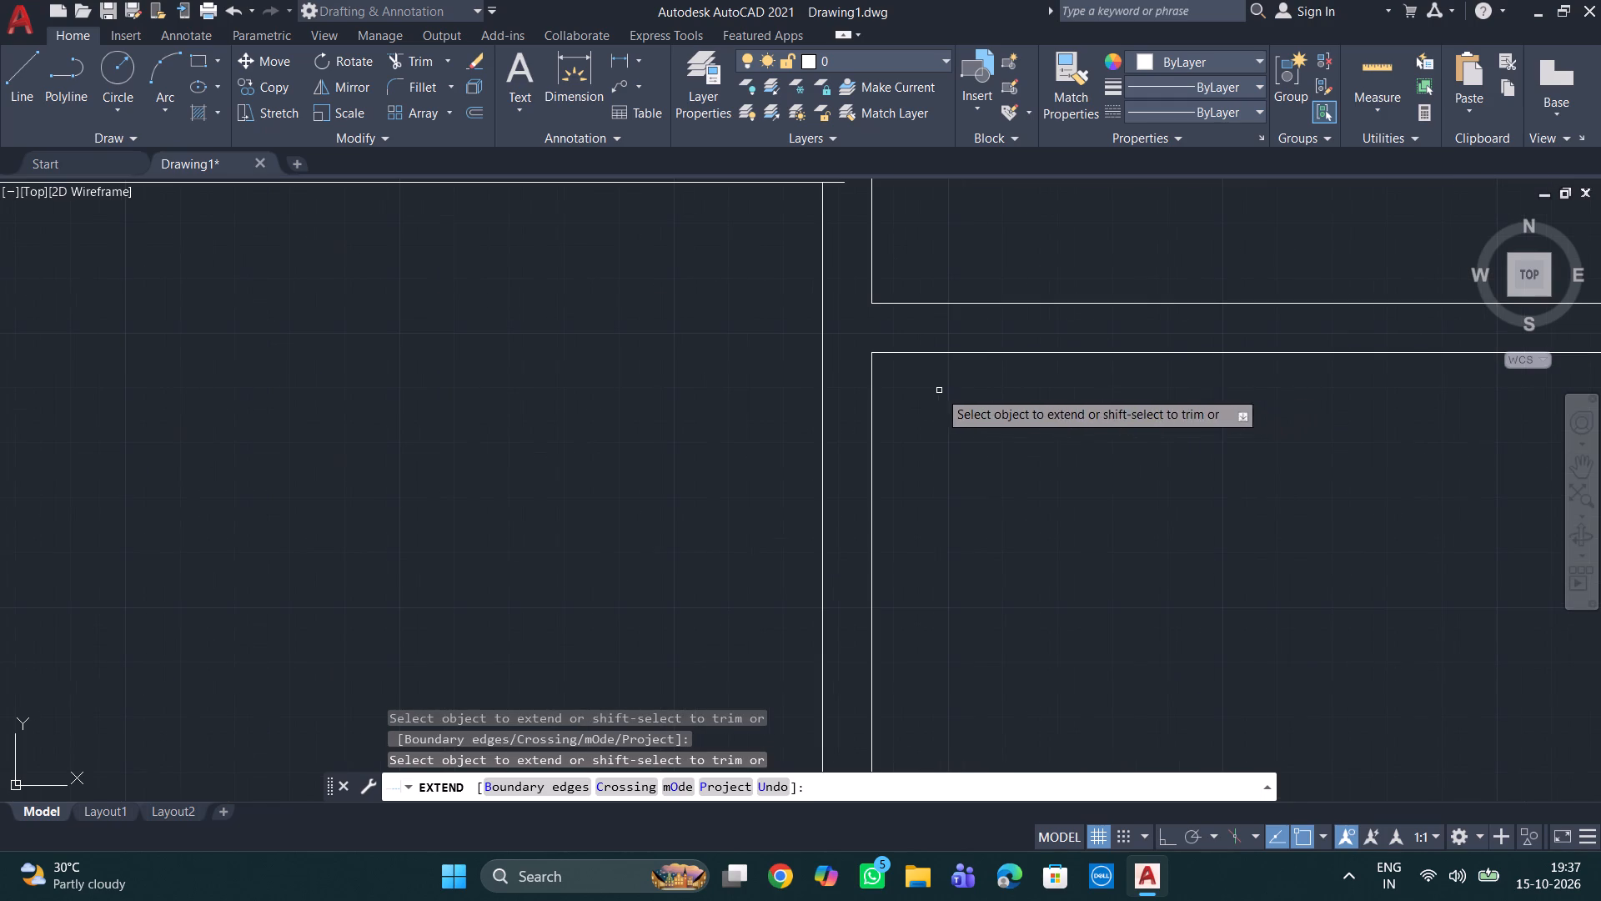
pyautogui.press('Escape')
pyautogui.press('Escape')
pyautogui.press('Escape')
# Trim the end of the middle room's upper horizontal partition line that projects past the extended 9" wall line.
pyautogui.write('tr')
pyautogui.press('Return')
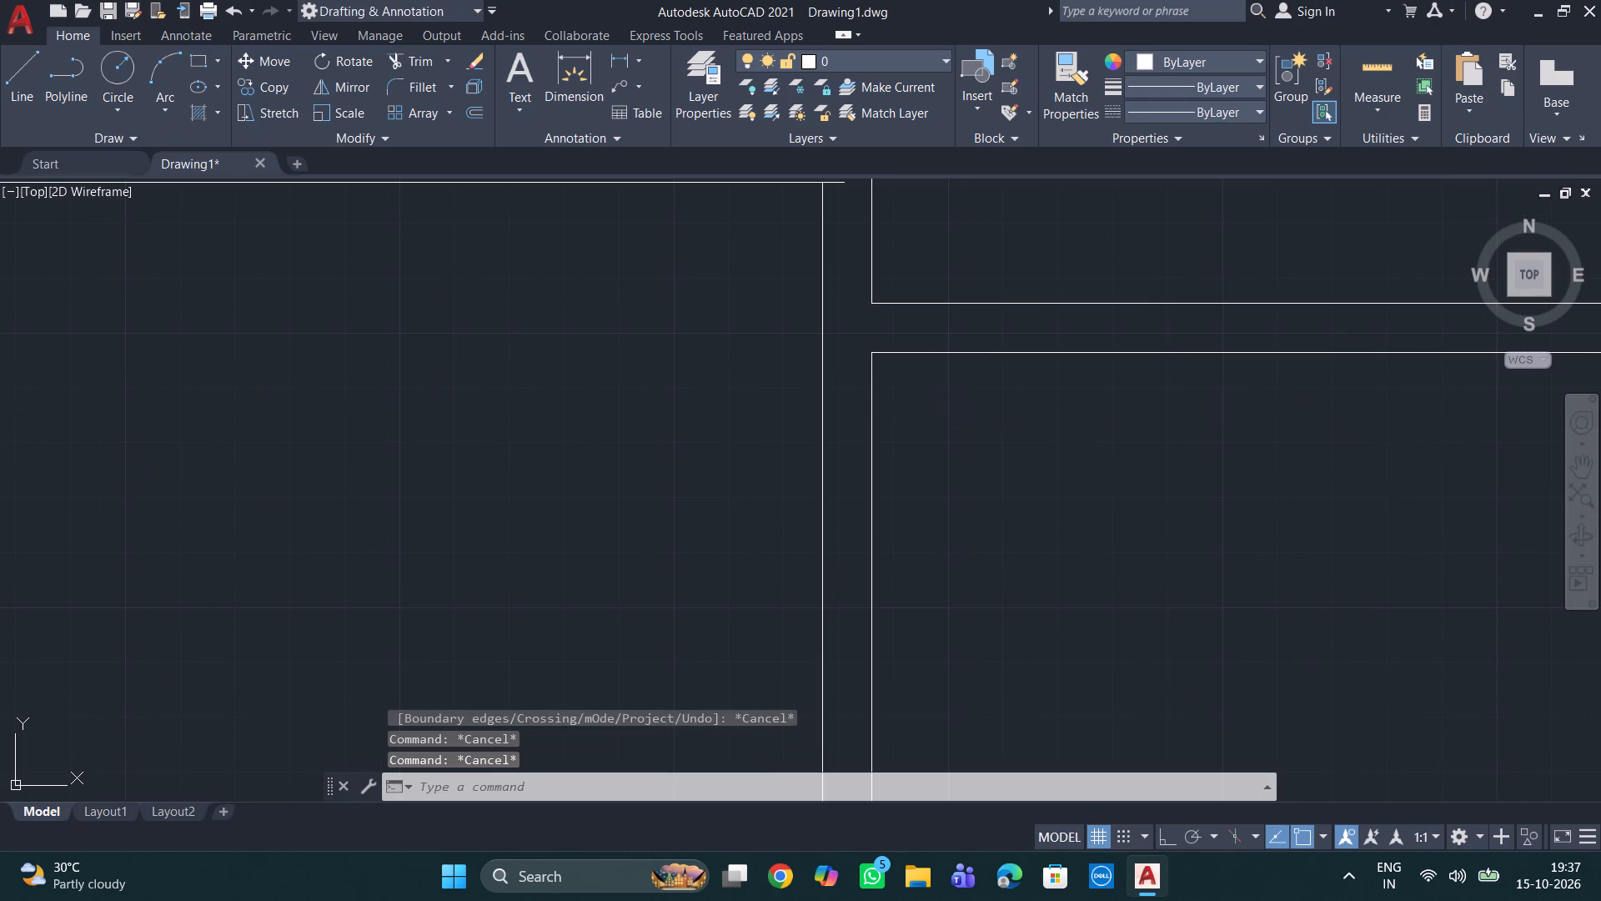
pyautogui.press('Return')
pyautogui.moveTo(845, 315); pyautogui.dragTo(846, 481, button='middle')
pyautogui.click(842, 349)
# Trim both horizontal partition lines at the middle room's lower edge where they run inside the 9" vertical wall.
pyautogui.scroll(-2, 1051, 372)
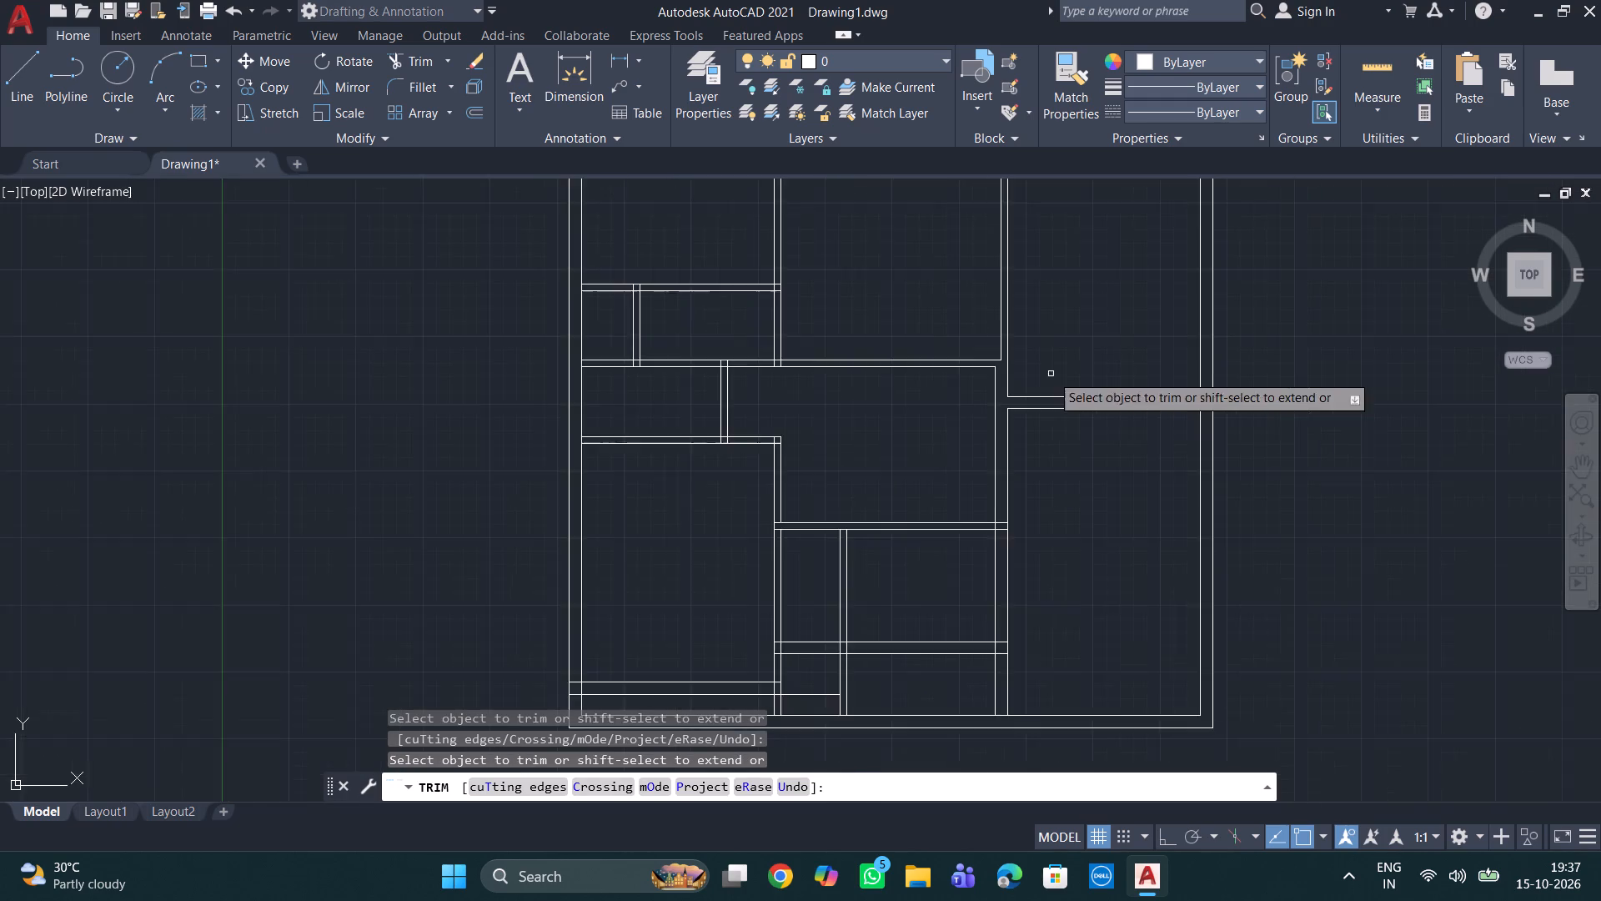
pyautogui.scroll(-2, 1051, 374)
pyautogui.moveTo(1061, 497); pyautogui.dragTo(1049, 484, button='middle')
pyautogui.scroll(2, 1040, 446)
pyautogui.moveTo(1040, 488); pyautogui.dragTo(998, 434, button='middle')
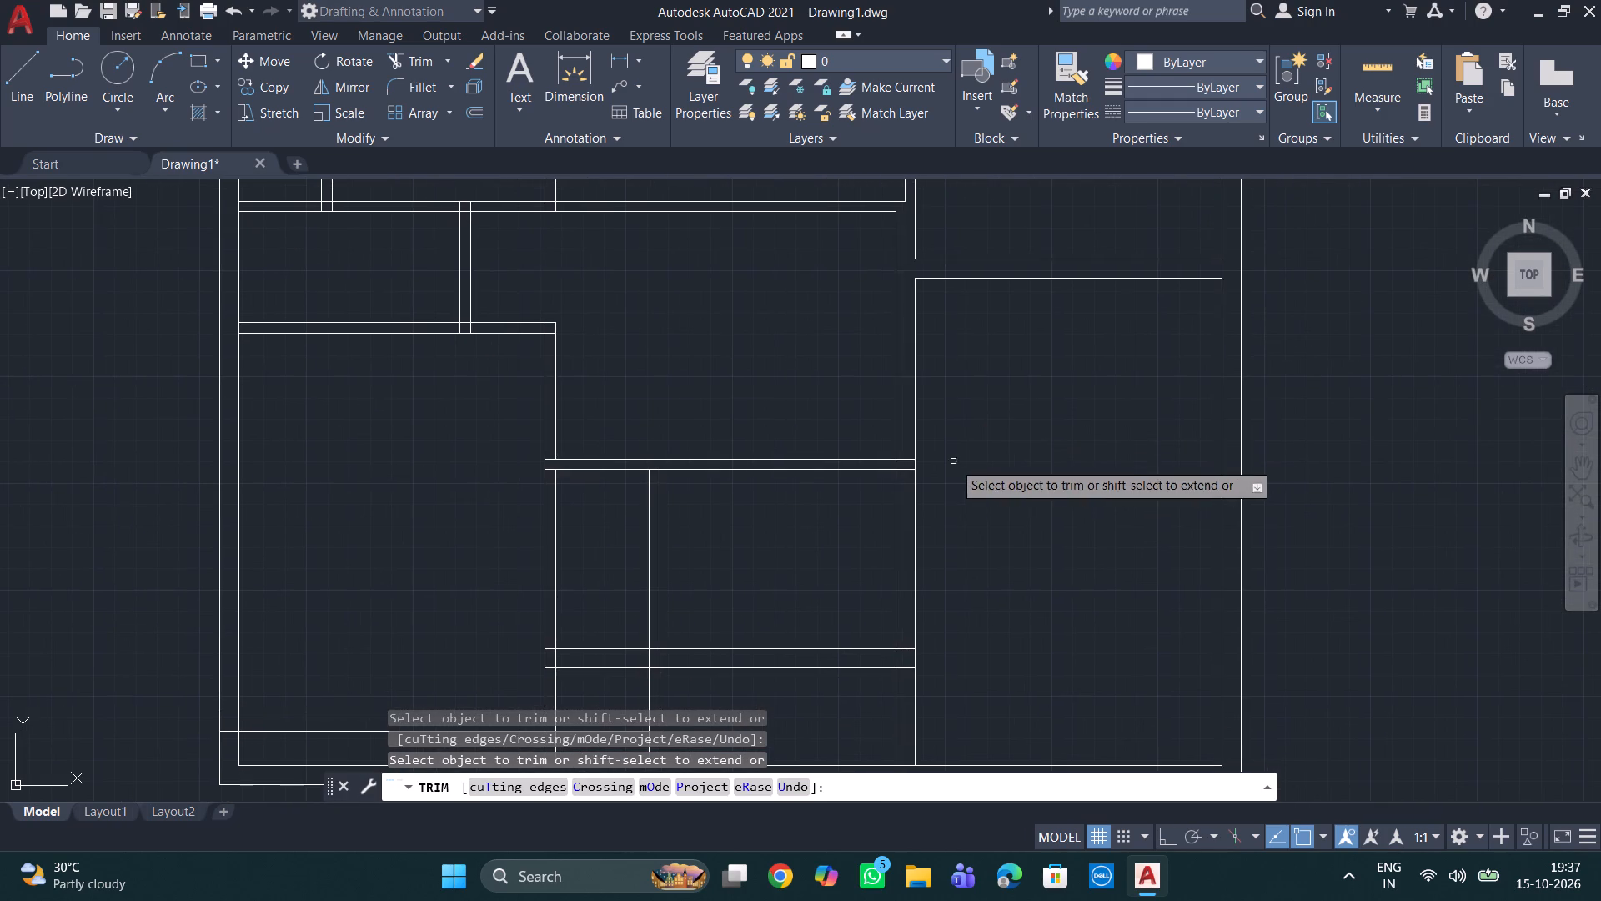
pyautogui.click(900, 476)
pyautogui.click(902, 446)
pyautogui.scroll(-1, 1004, 469)
pyautogui.moveTo(1002, 470); pyautogui.dragTo(1006, 397, button='middle')
pyautogui.moveTo(1000, 438); pyautogui.dragTo(975, 476, button='middle')
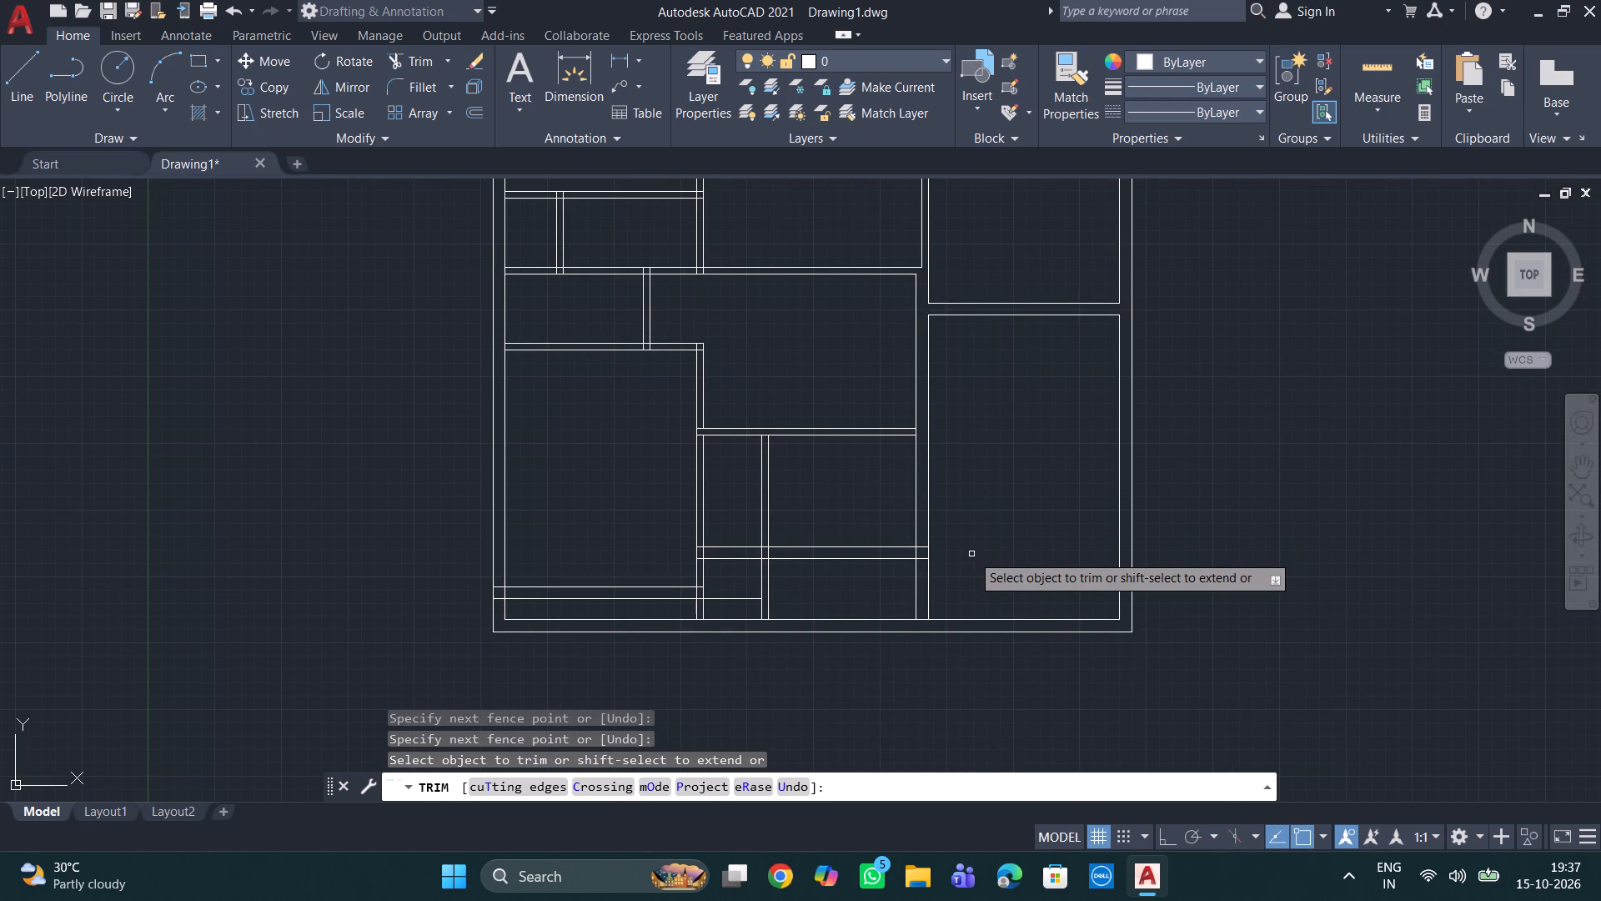
pyautogui.scroll(1, 991, 519)
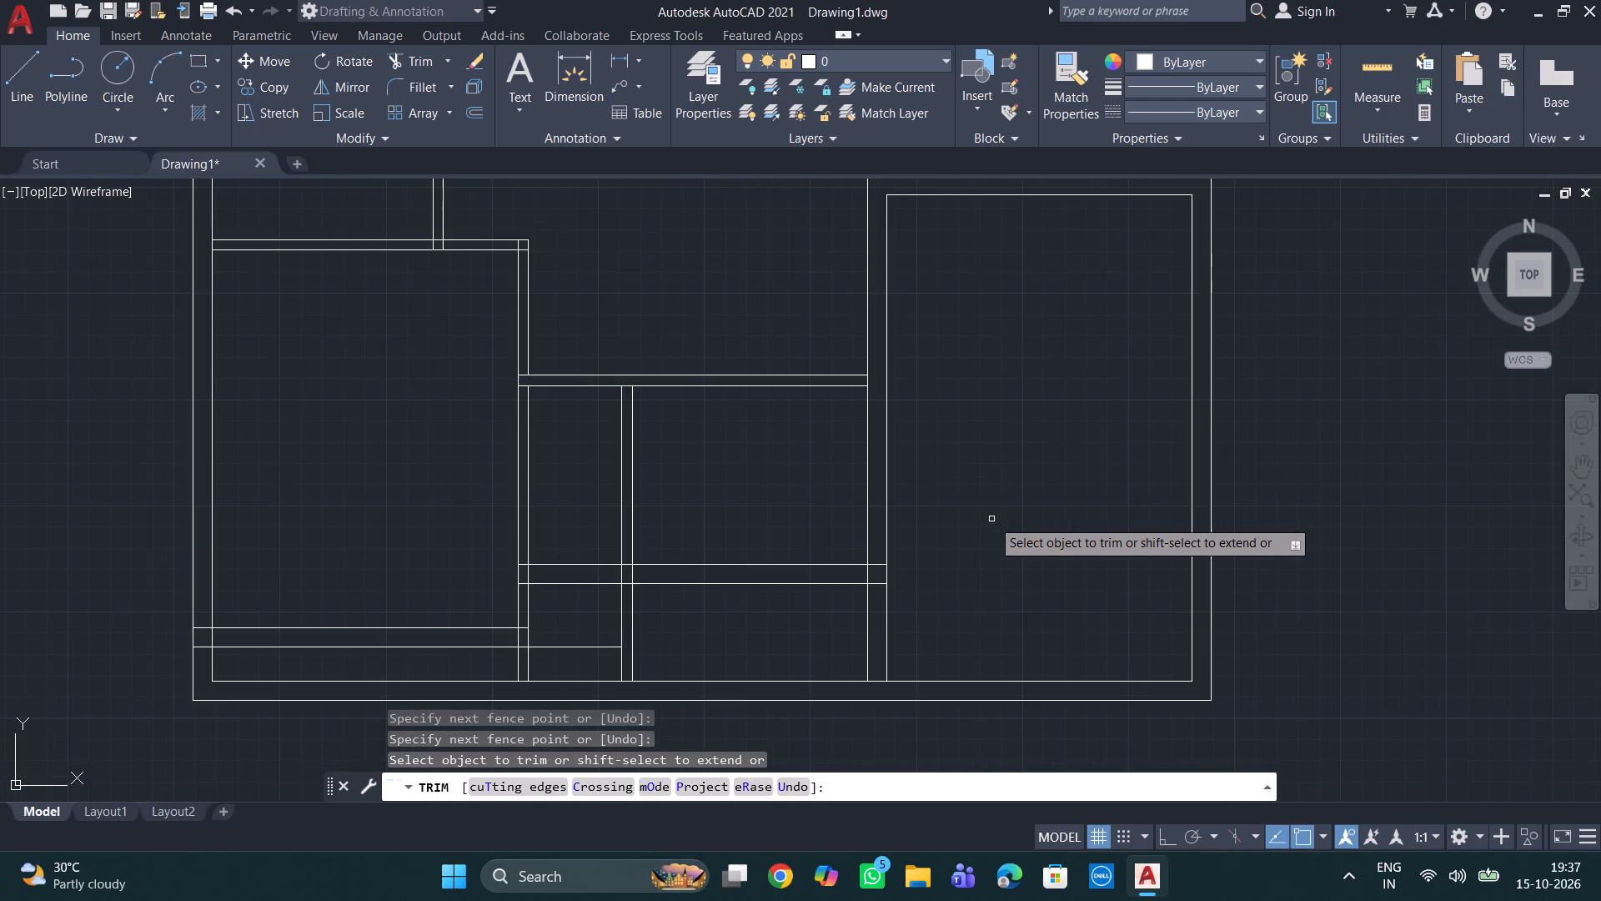
pyautogui.scroll(1, 933, 443)
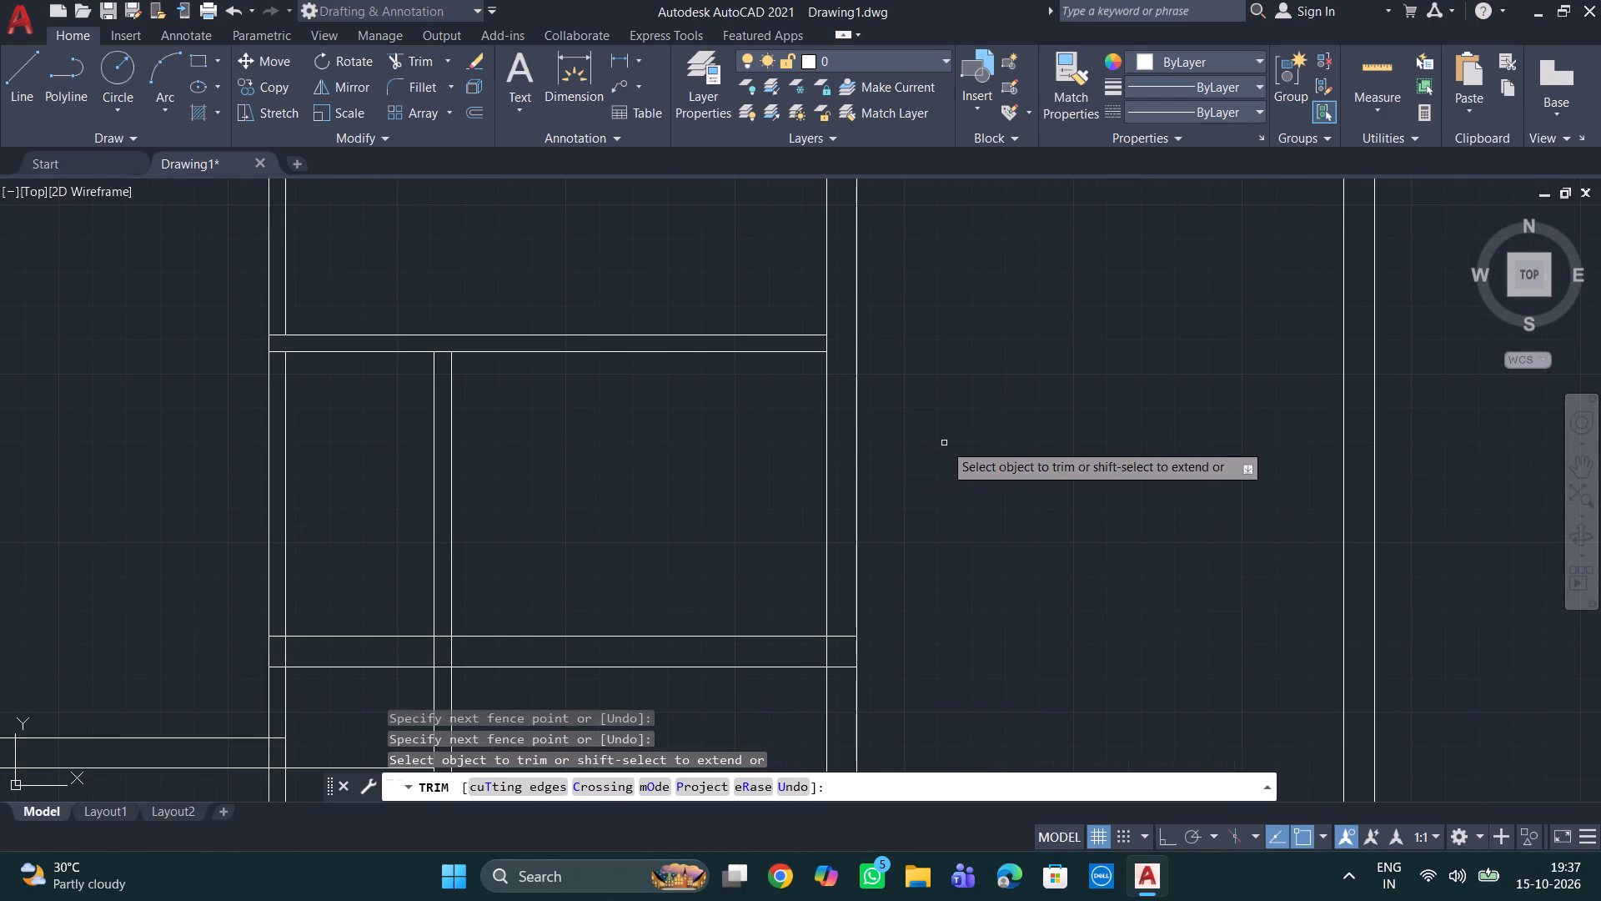
pyautogui.press('Escape')
pyautogui.press('Escape')
pyautogui.press('Escape')
pyautogui.press('Escape')
pyautogui.press('Escape')
pyautogui.press('Escape')
pyautogui.press('Escape')
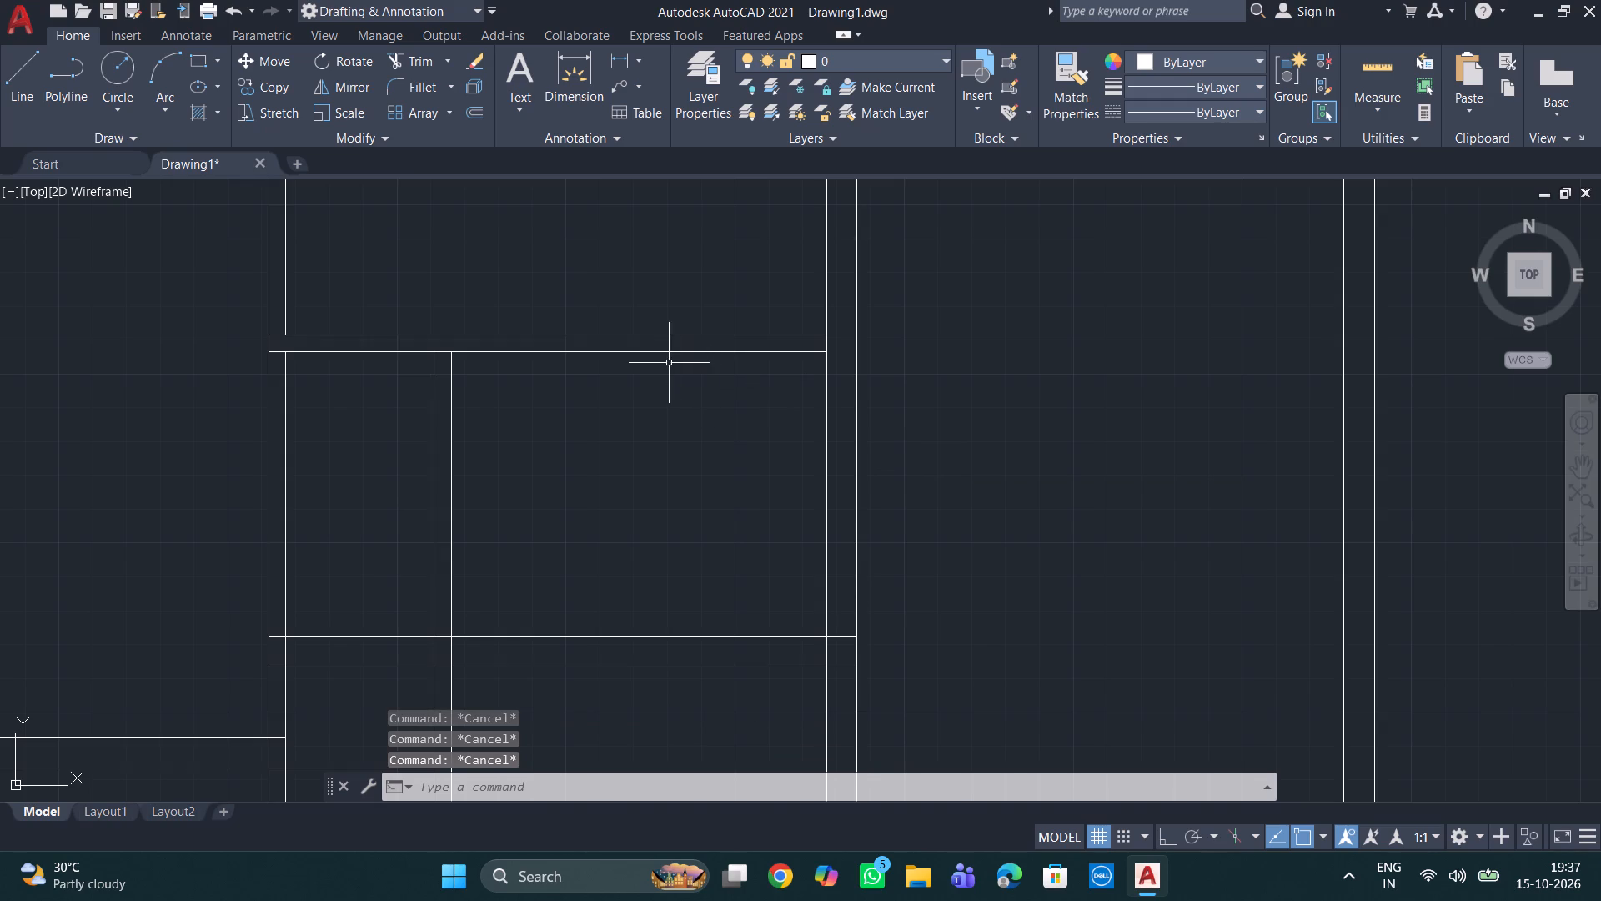
# Extend both lines of the short vertical partition below the middle room up to the upper line of the horizontal partition.
pyautogui.scroll(1, 475, 359)
pyautogui.press('Escape')
pyautogui.press('Escape')
pyautogui.press('Escape')
pyautogui.press('Escape')
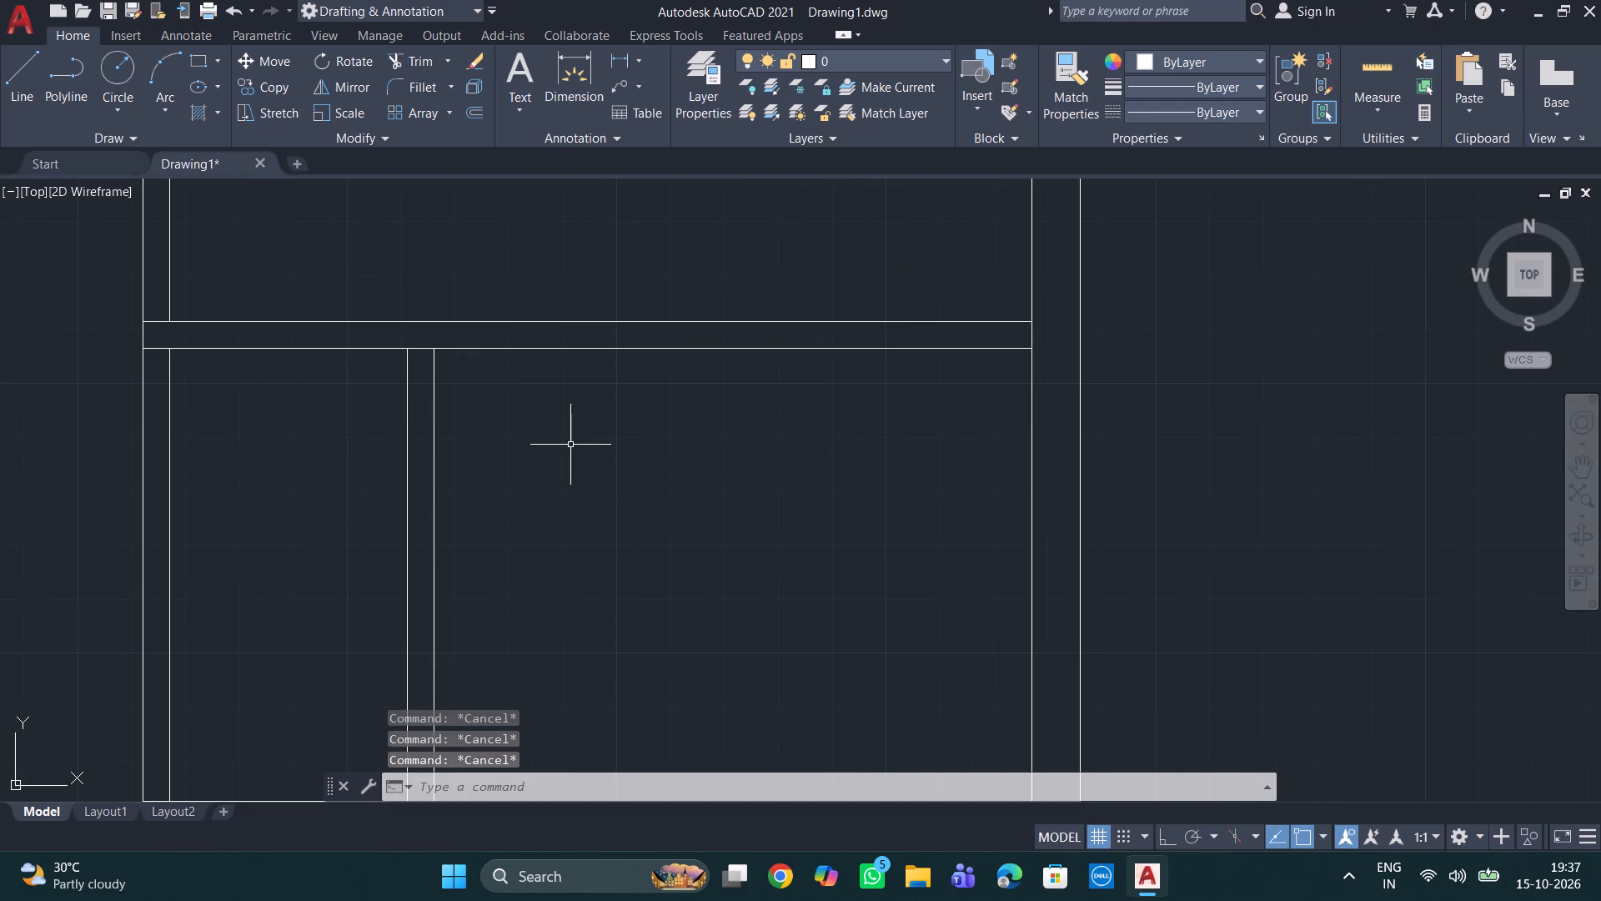
pyautogui.press('Escape')
pyautogui.press('Escape')
pyautogui.press('Escape')
pyautogui.press('e')
pyautogui.press('x')
pyautogui.press('Return')
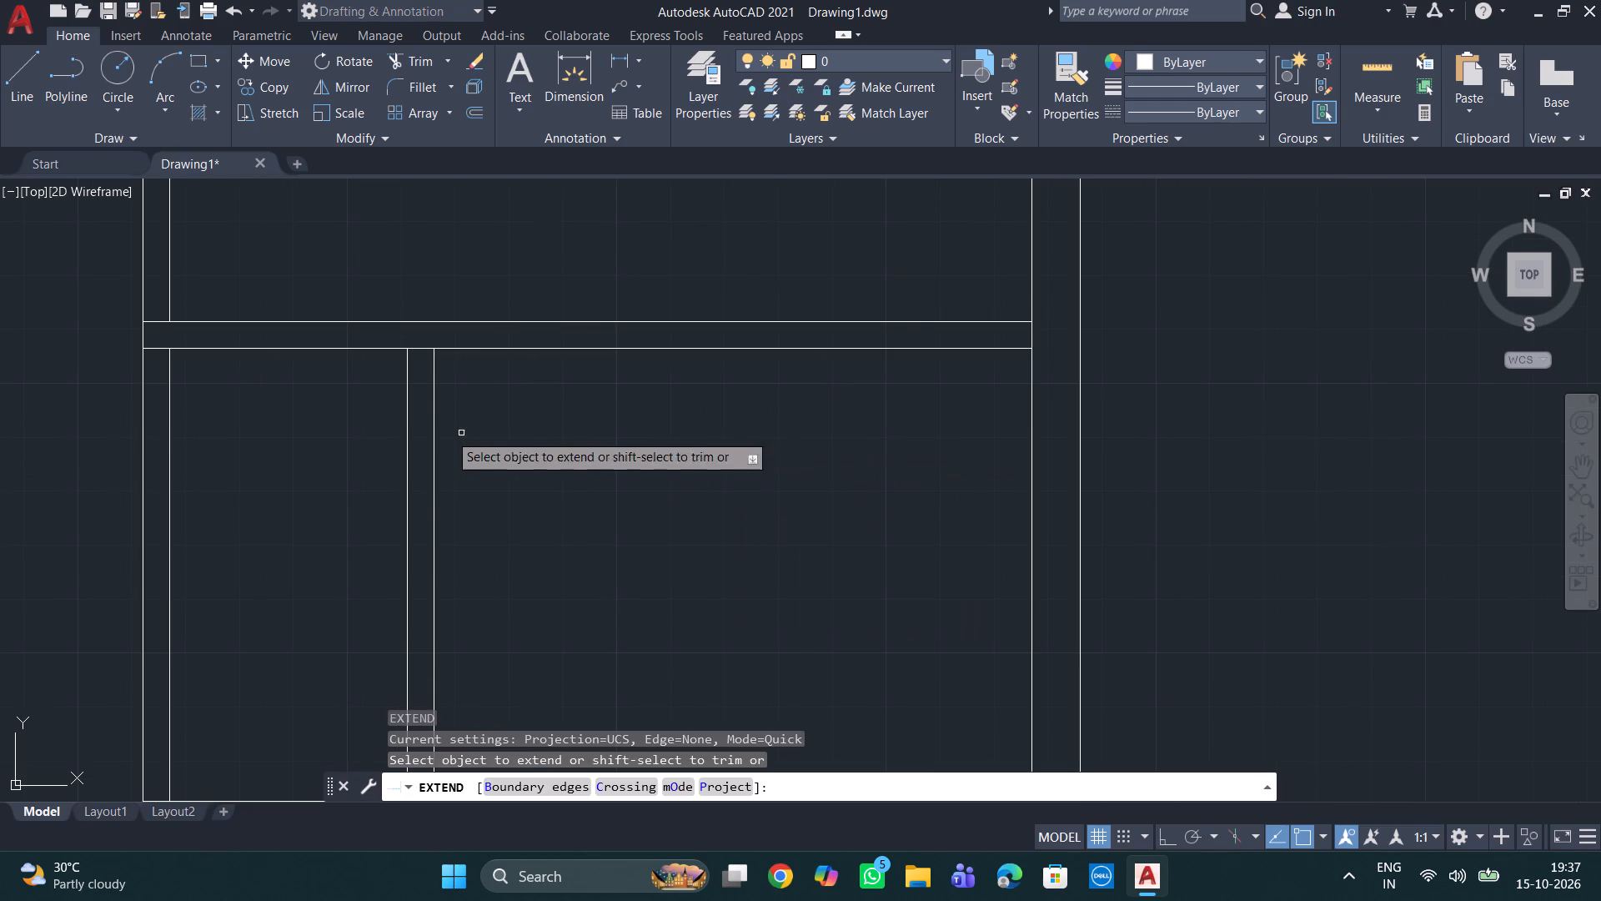
pyautogui.click(437, 429)
pyautogui.click(426, 427)
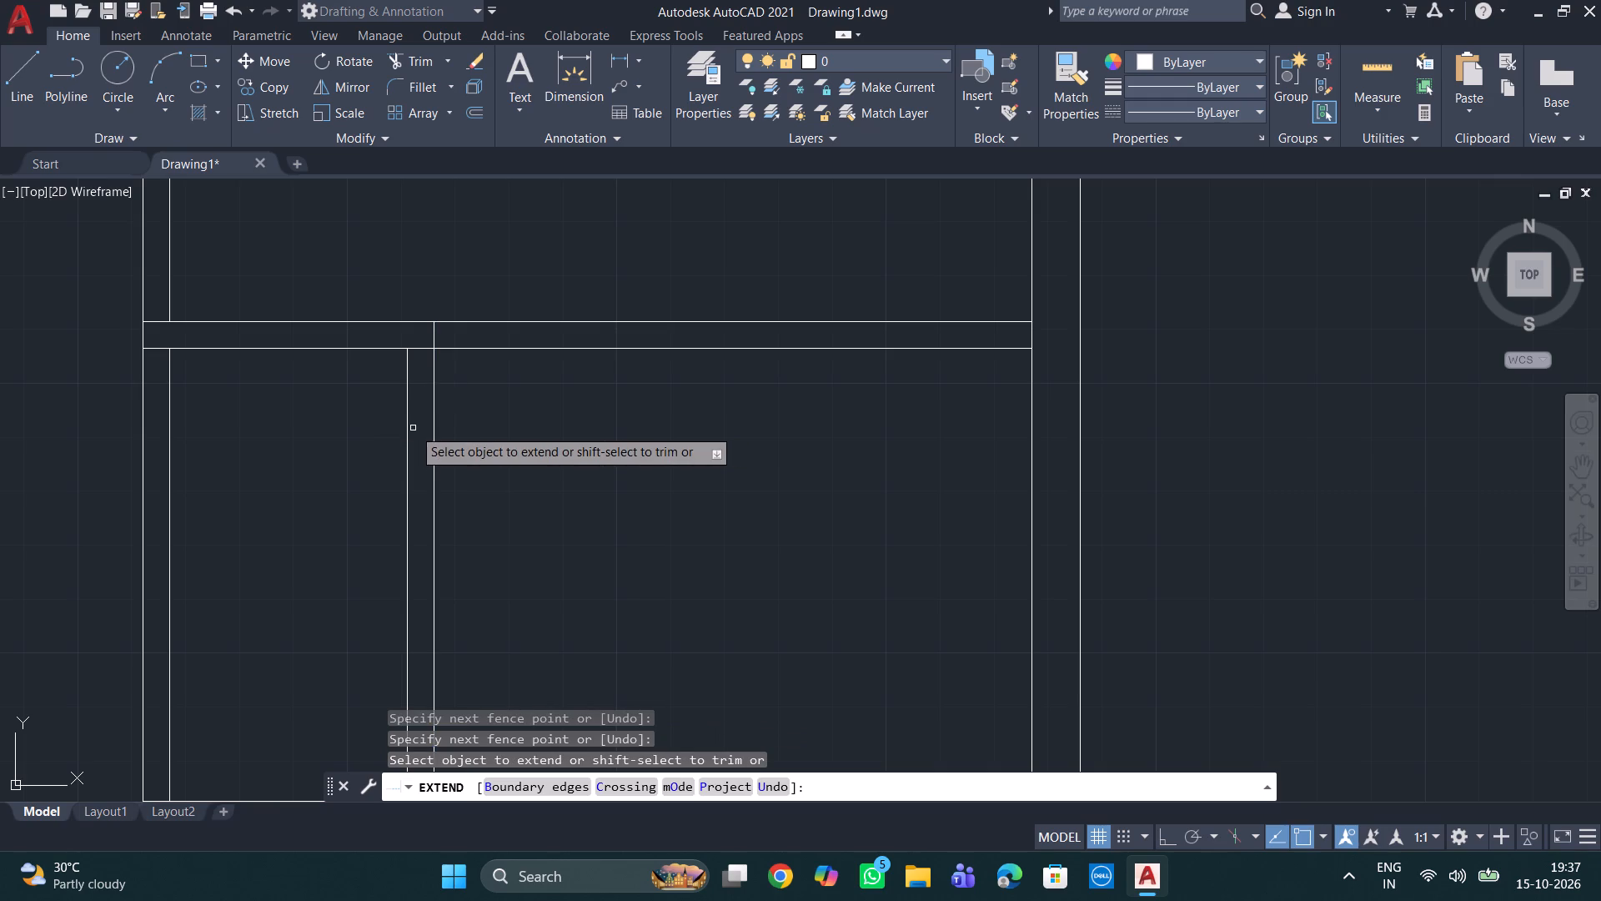
pyautogui.click(407, 435)
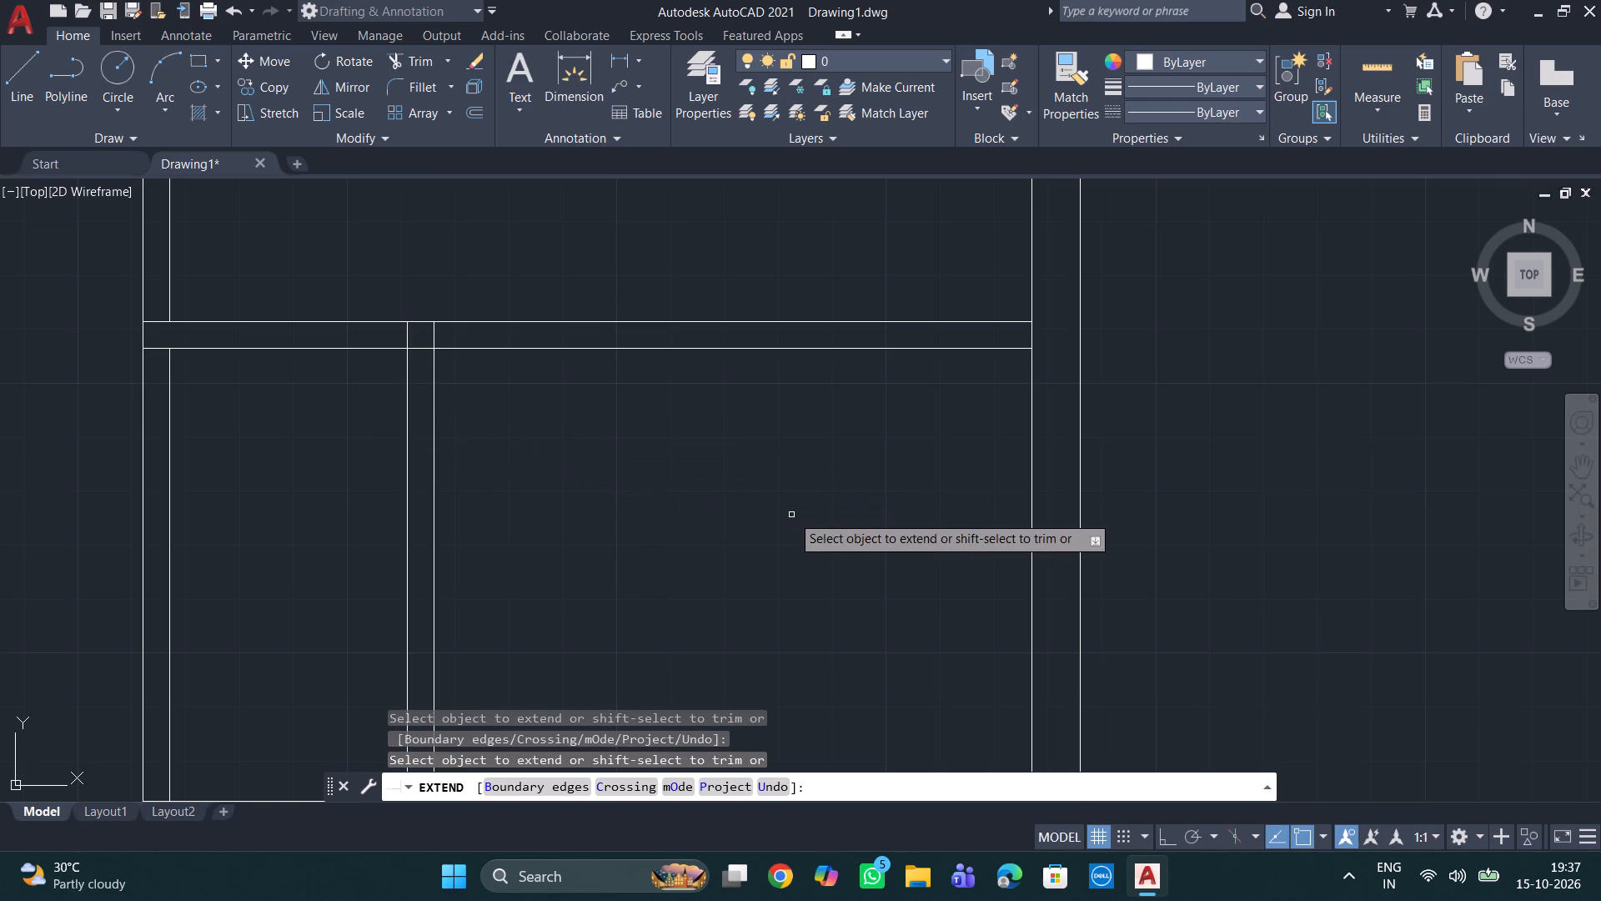
pyautogui.press('Escape')
pyautogui.press('Escape')
pyautogui.press('Escape')
# Trim the horizontal partition's lower line between the two lines of the short vertical partition below the middle room.
pyautogui.scroll(-2, 774, 490)
pyautogui.press('Escape')
pyautogui.scroll(1, 777, 482)
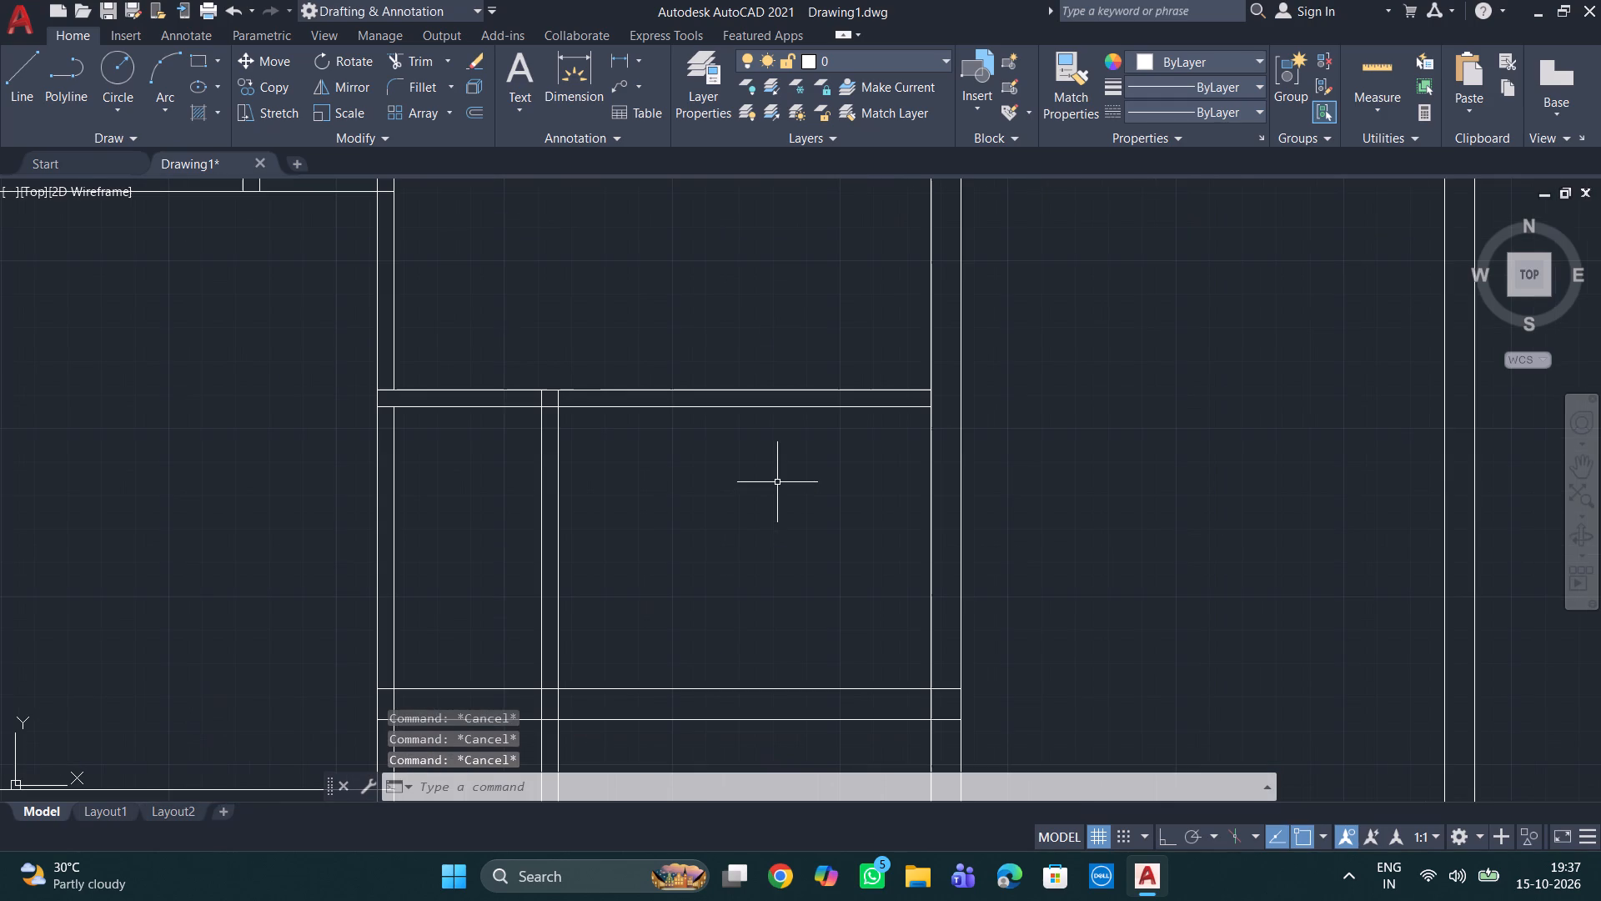
pyautogui.scroll(-1, 775, 487)
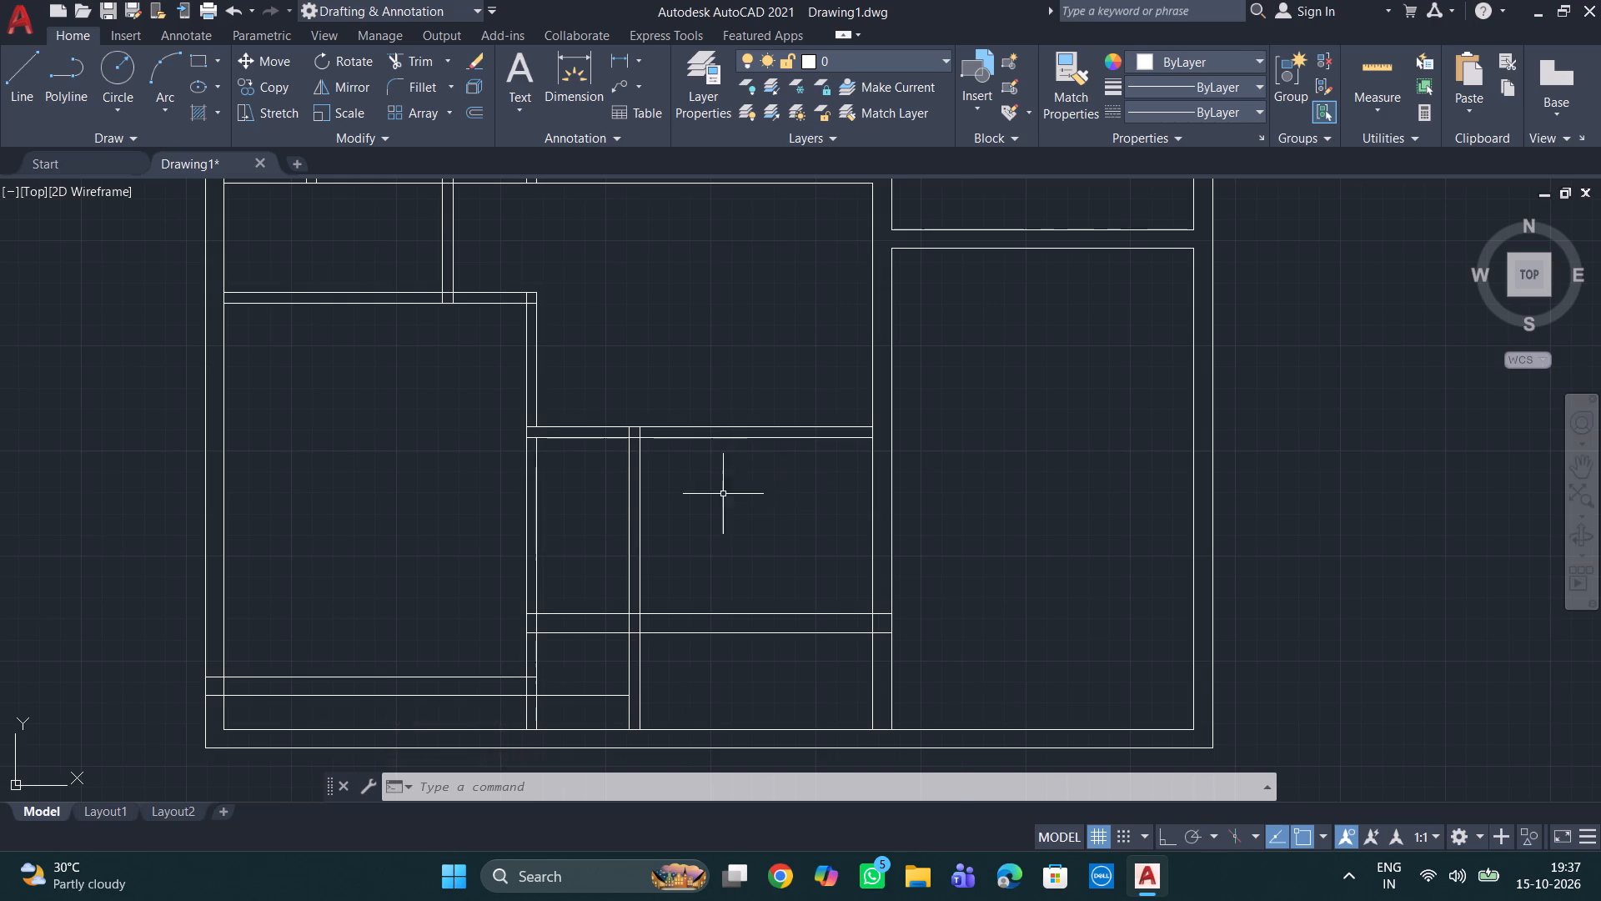
pyautogui.scroll(1, 720, 492)
pyautogui.moveTo(721, 492); pyautogui.dragTo(713, 448, button='middle')
pyautogui.scroll(-1, 711, 440)
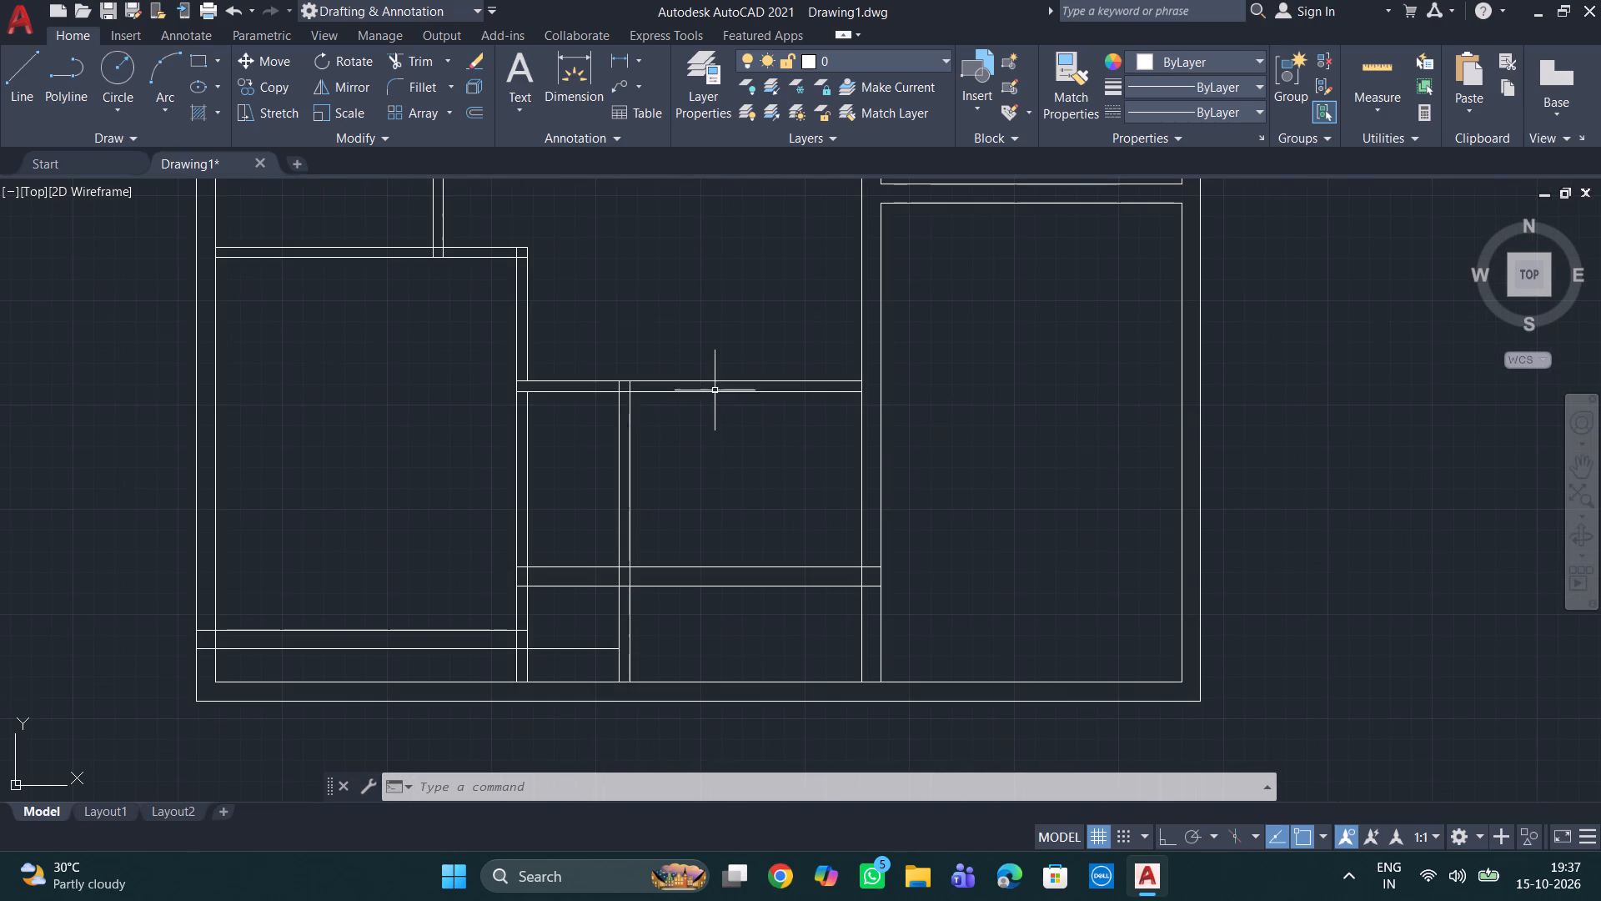
pyautogui.press('Escape')
pyautogui.press('Escape')
pyautogui.press('Escape')
pyautogui.scroll(2, 657, 421)
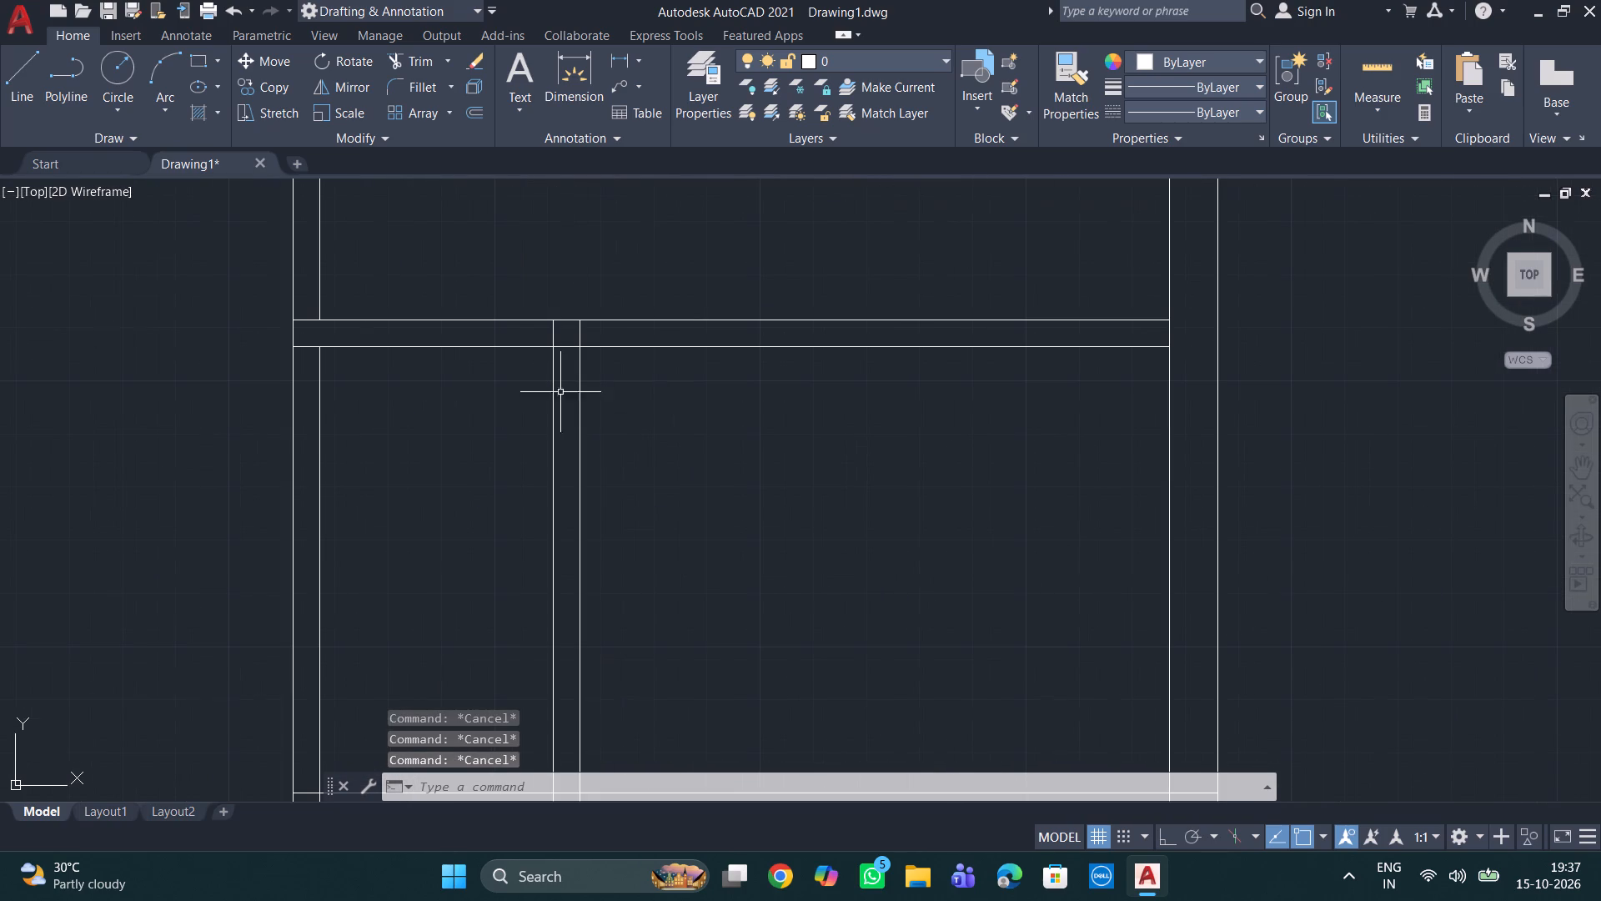
pyautogui.write('tr')
pyautogui.press('Return')
pyautogui.press('Return')
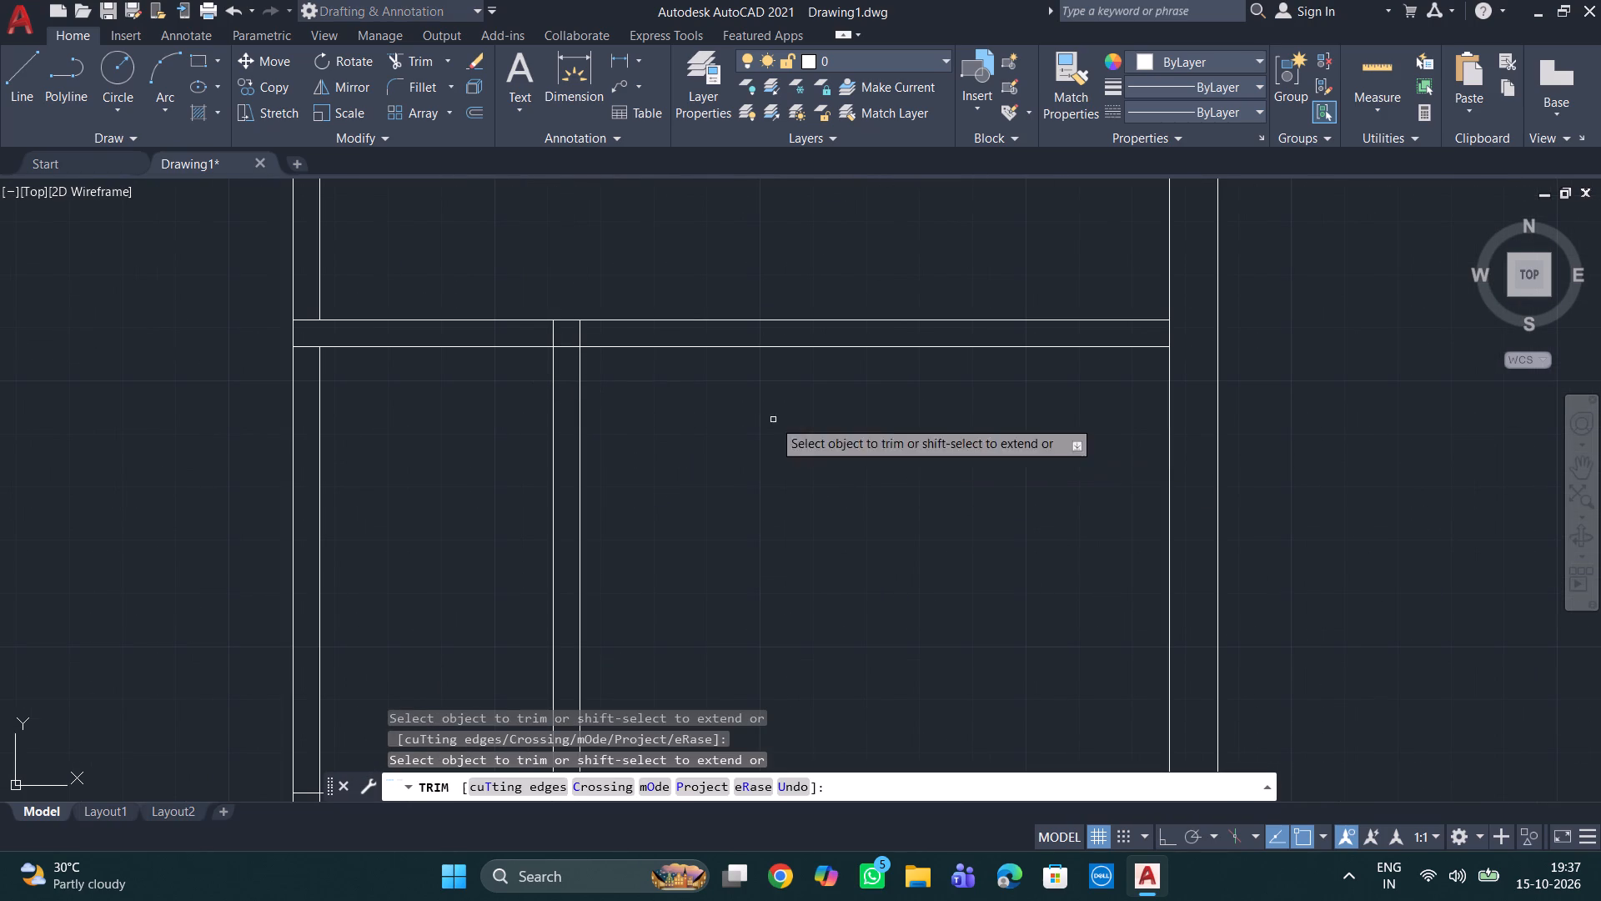
pyautogui.click(560, 348)
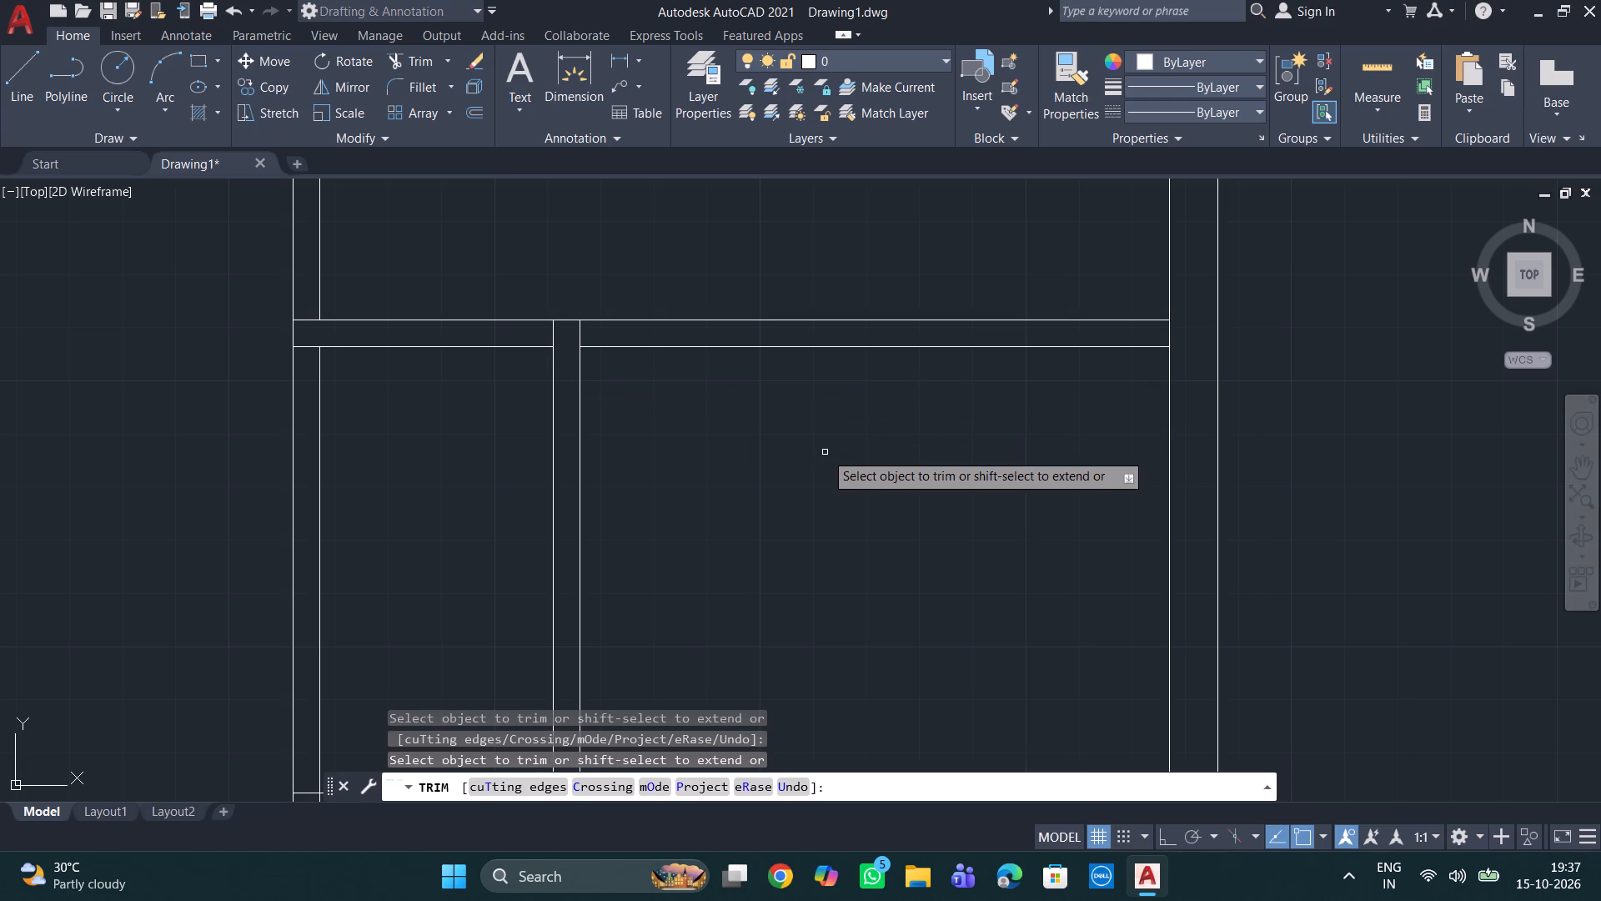
pyautogui.press('Escape')
pyautogui.press('Escape')
pyautogui.press('Escape')
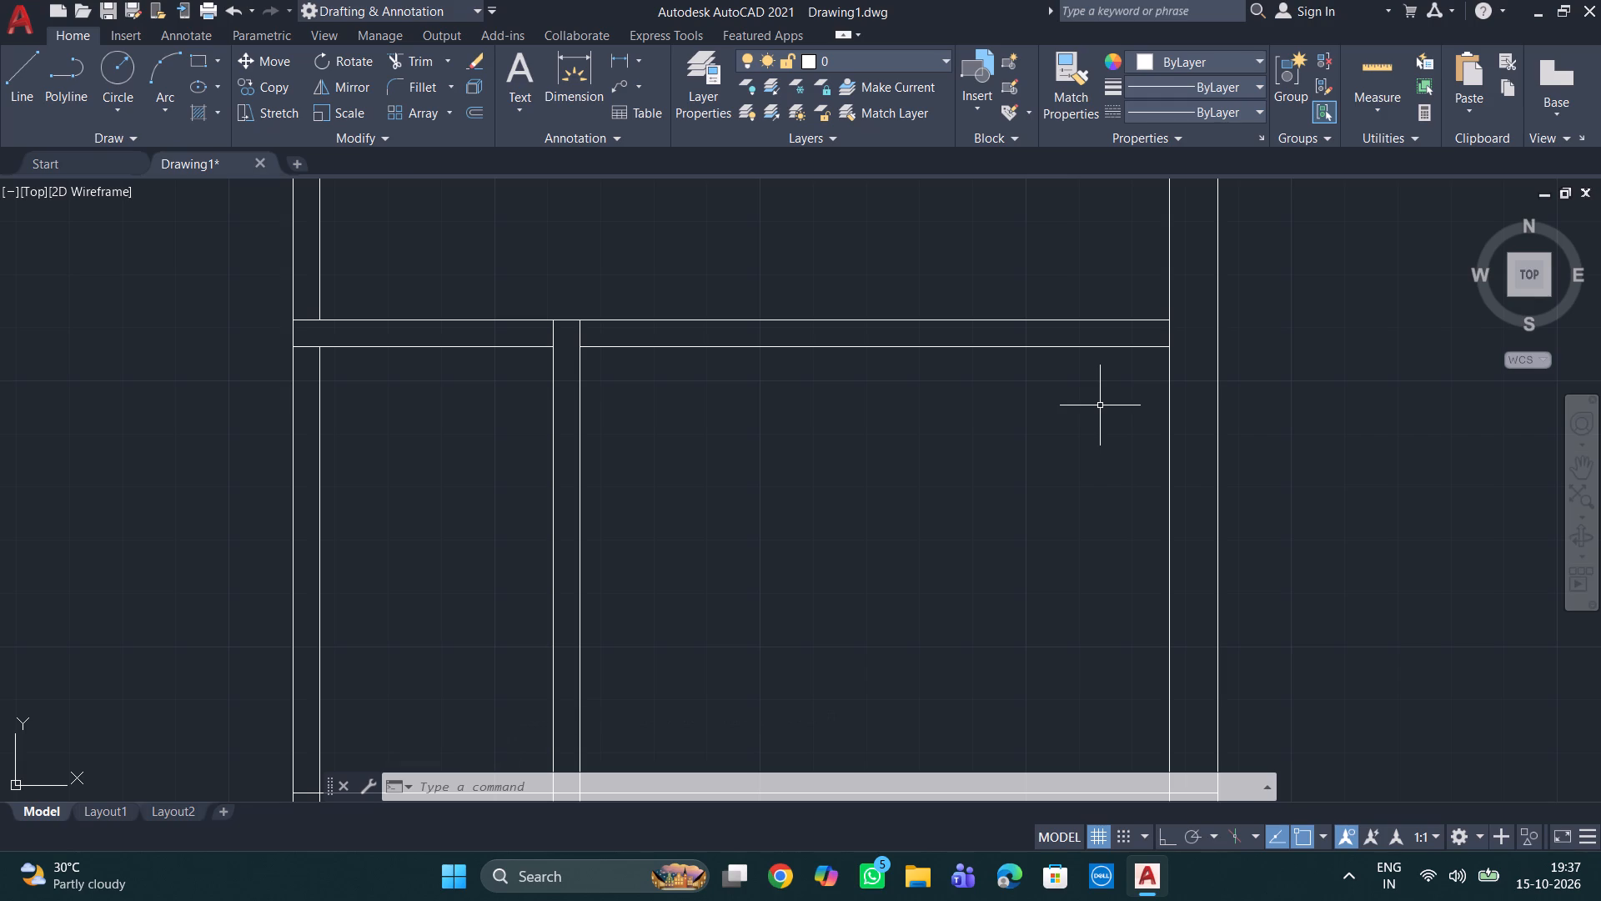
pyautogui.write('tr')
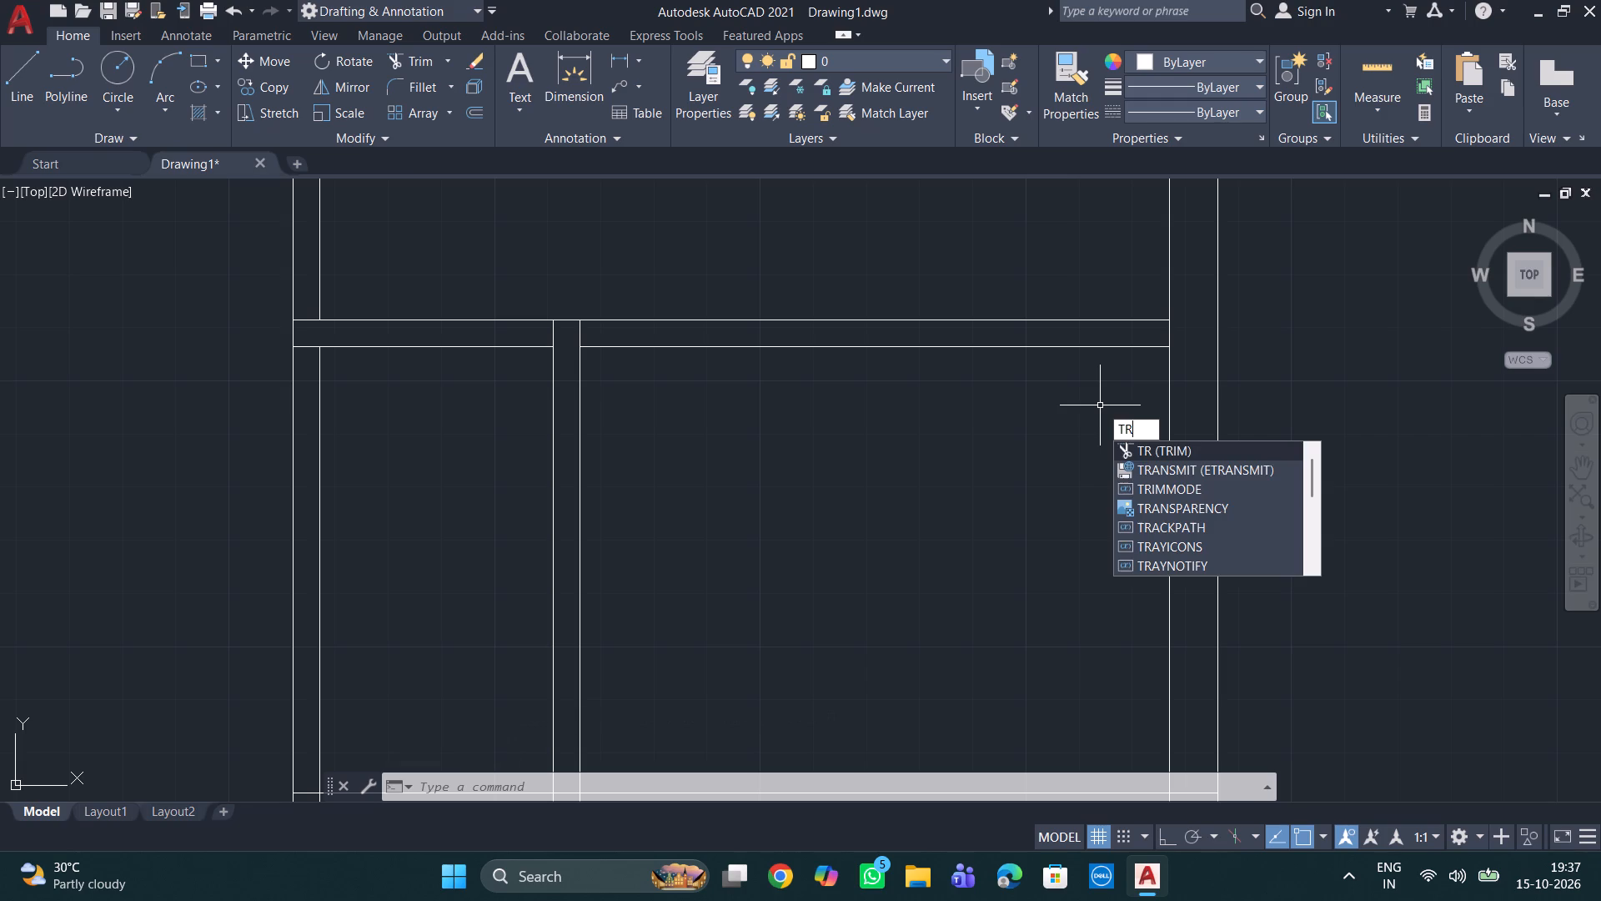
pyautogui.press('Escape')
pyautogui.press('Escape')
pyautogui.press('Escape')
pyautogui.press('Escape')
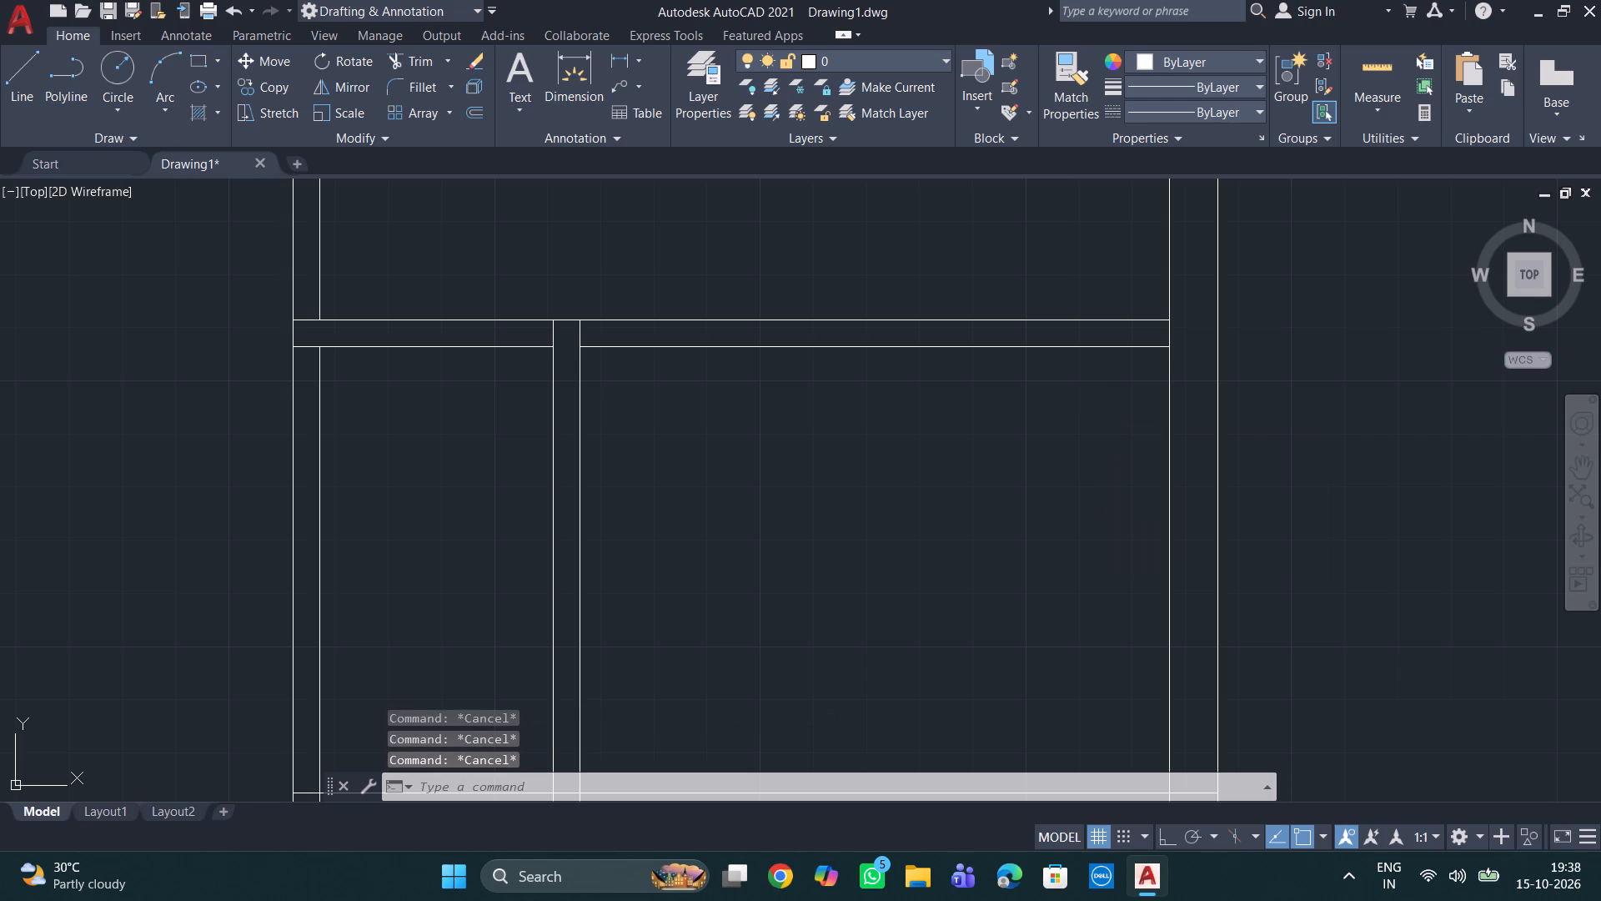
# Offset the horizontal partition's lower line 4" downward, between the short vertical partition and the 9" vertical wall.
pyautogui.press('o')
pyautogui.press('Return')
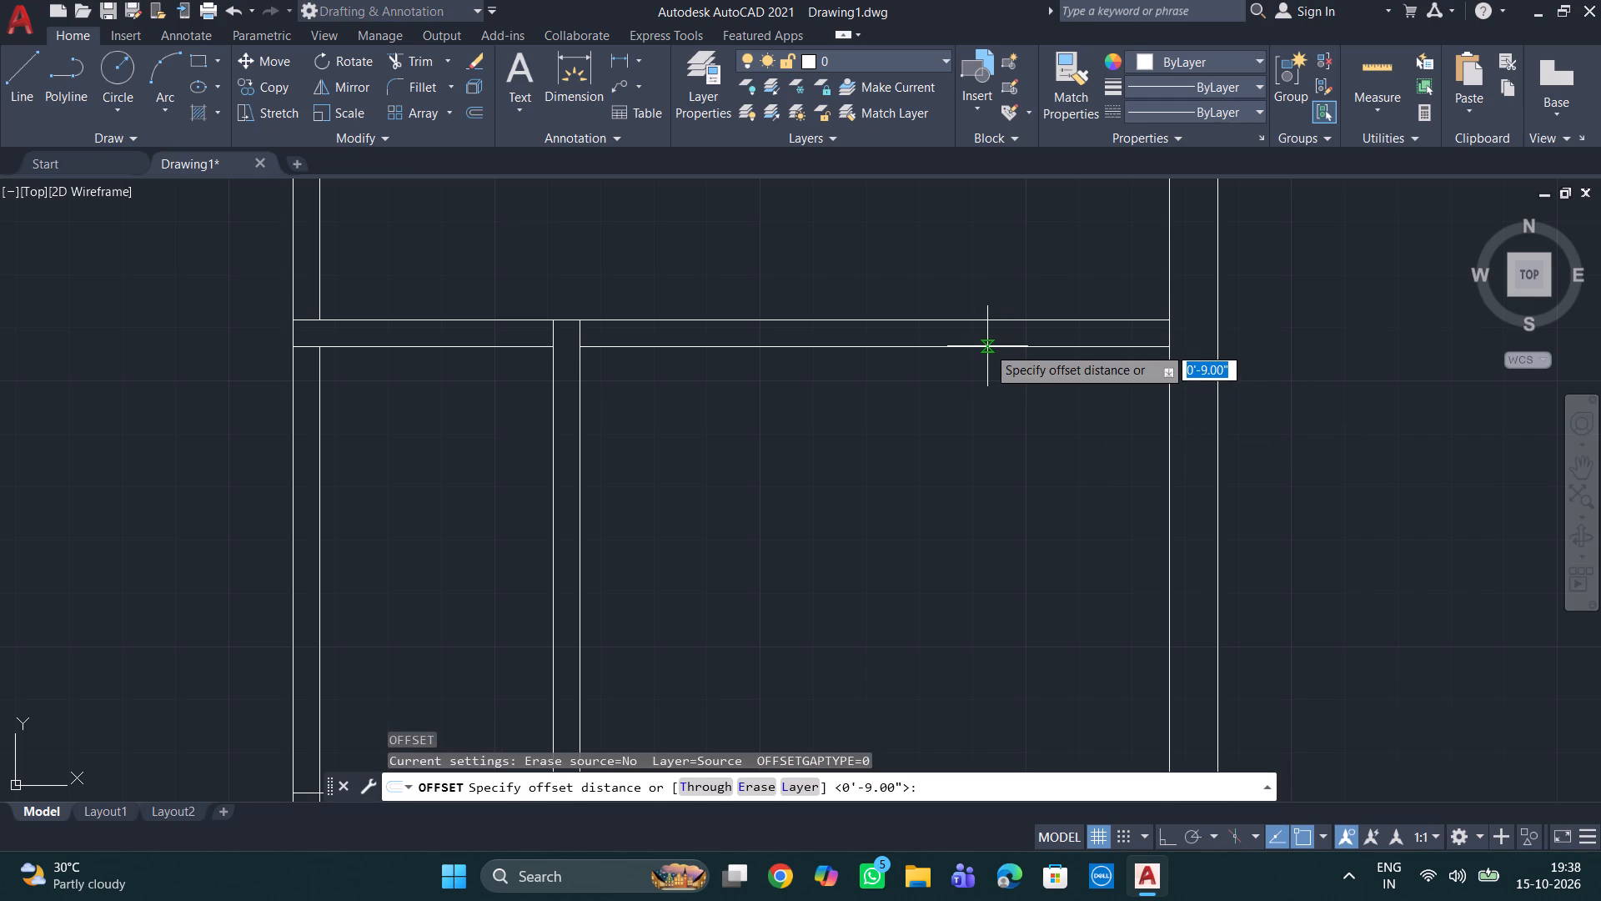
pyautogui.write('4"')
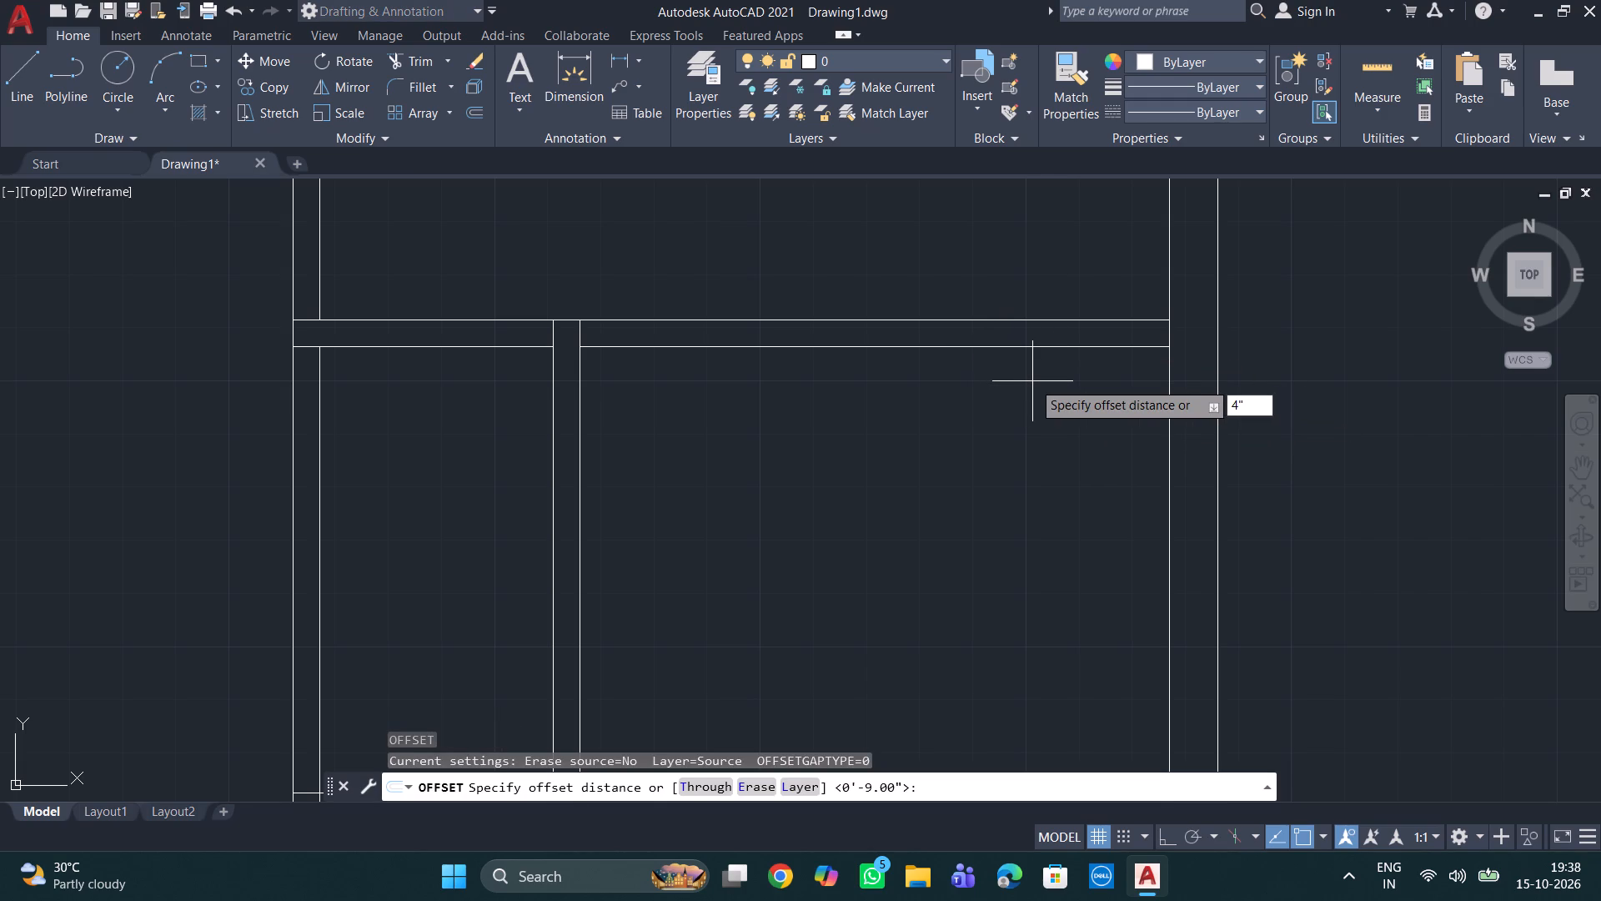
pyautogui.press('Return')
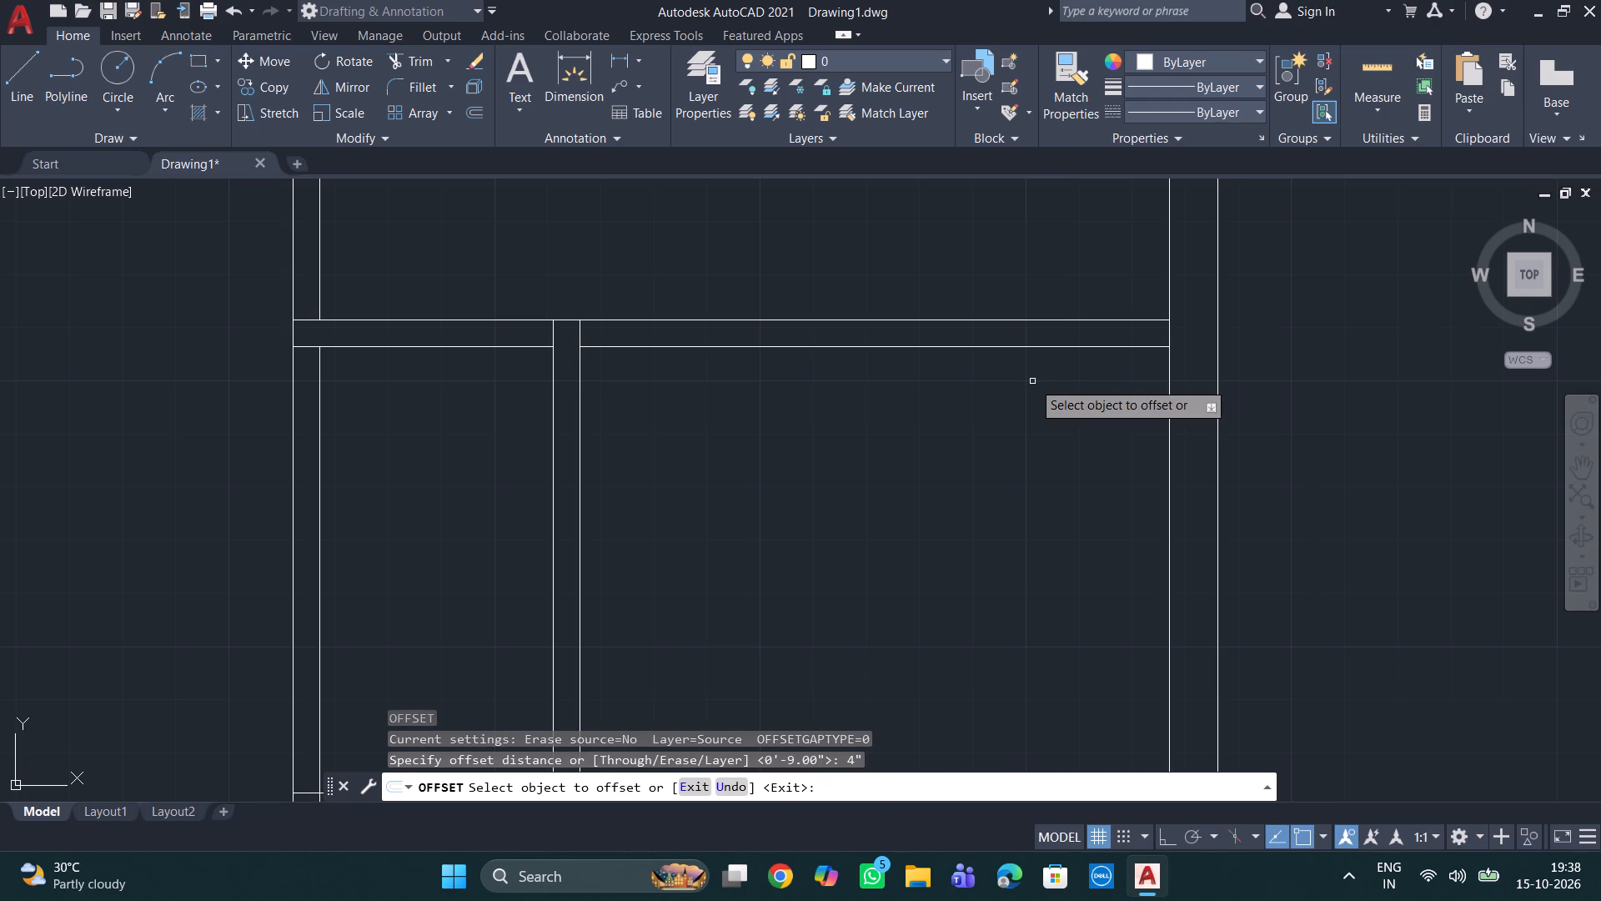
pyautogui.click(990, 349)
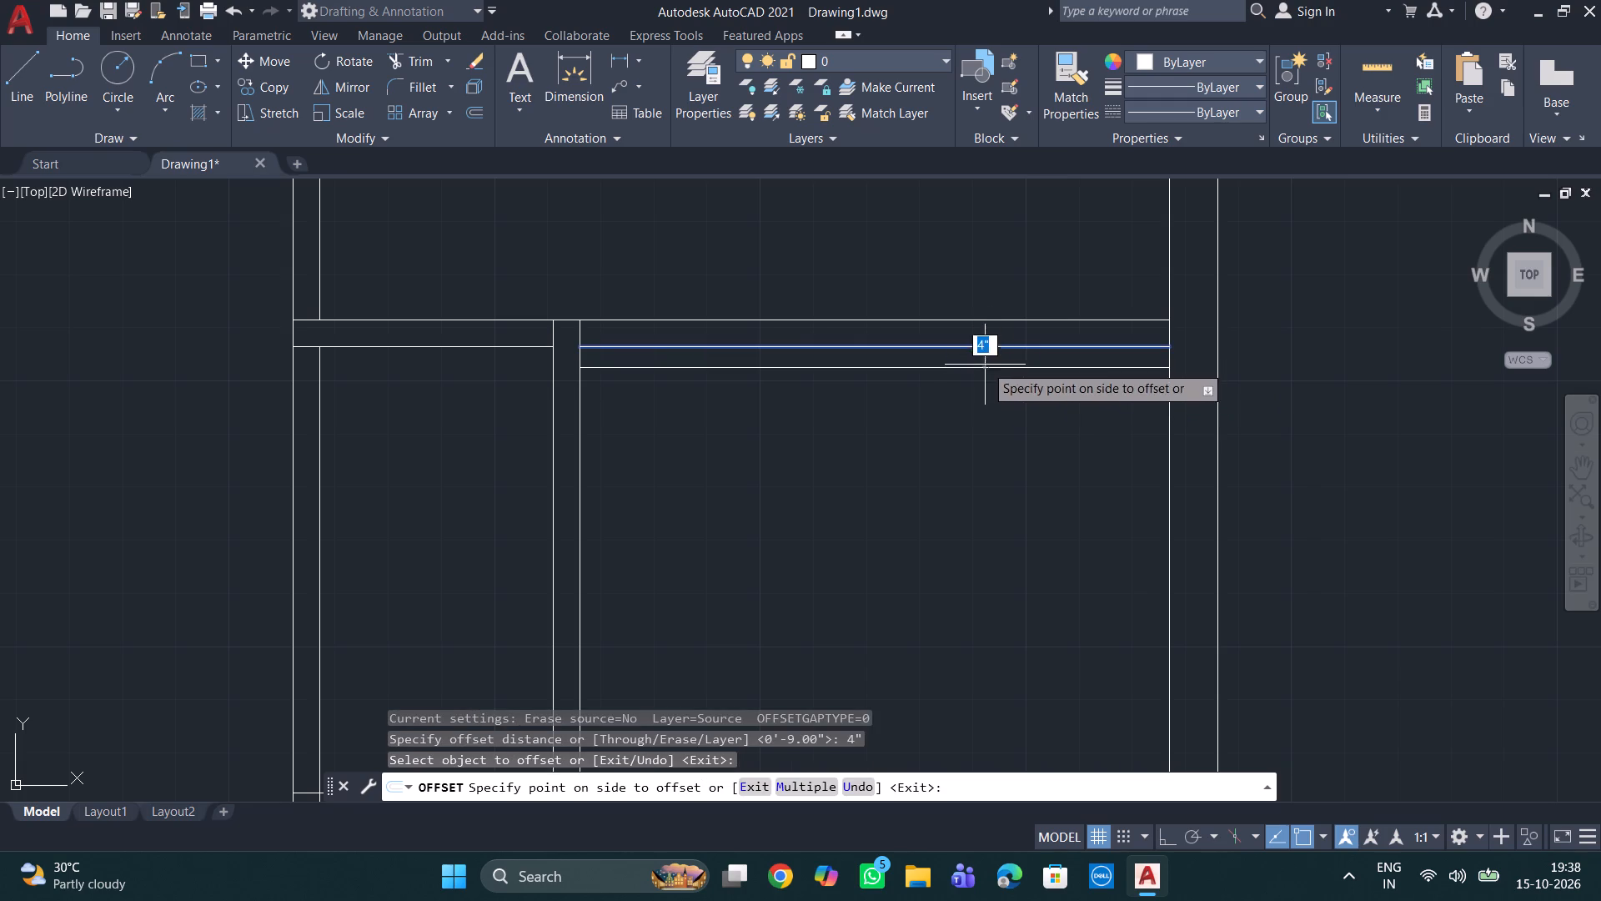
pyautogui.click(983, 380)
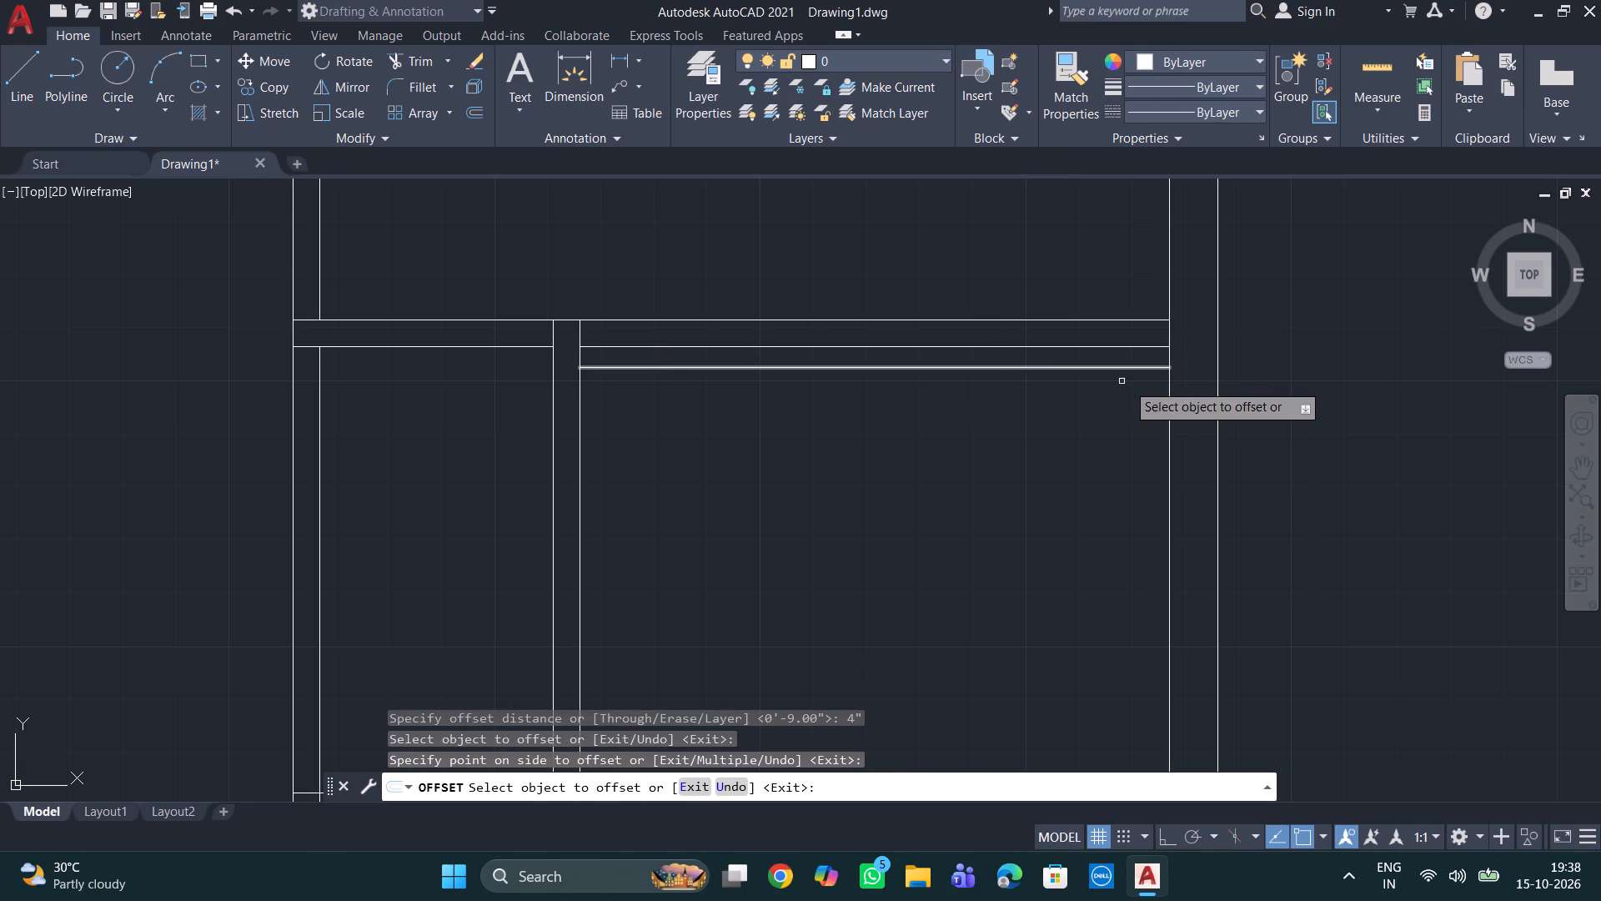
pyautogui.press('Escape')
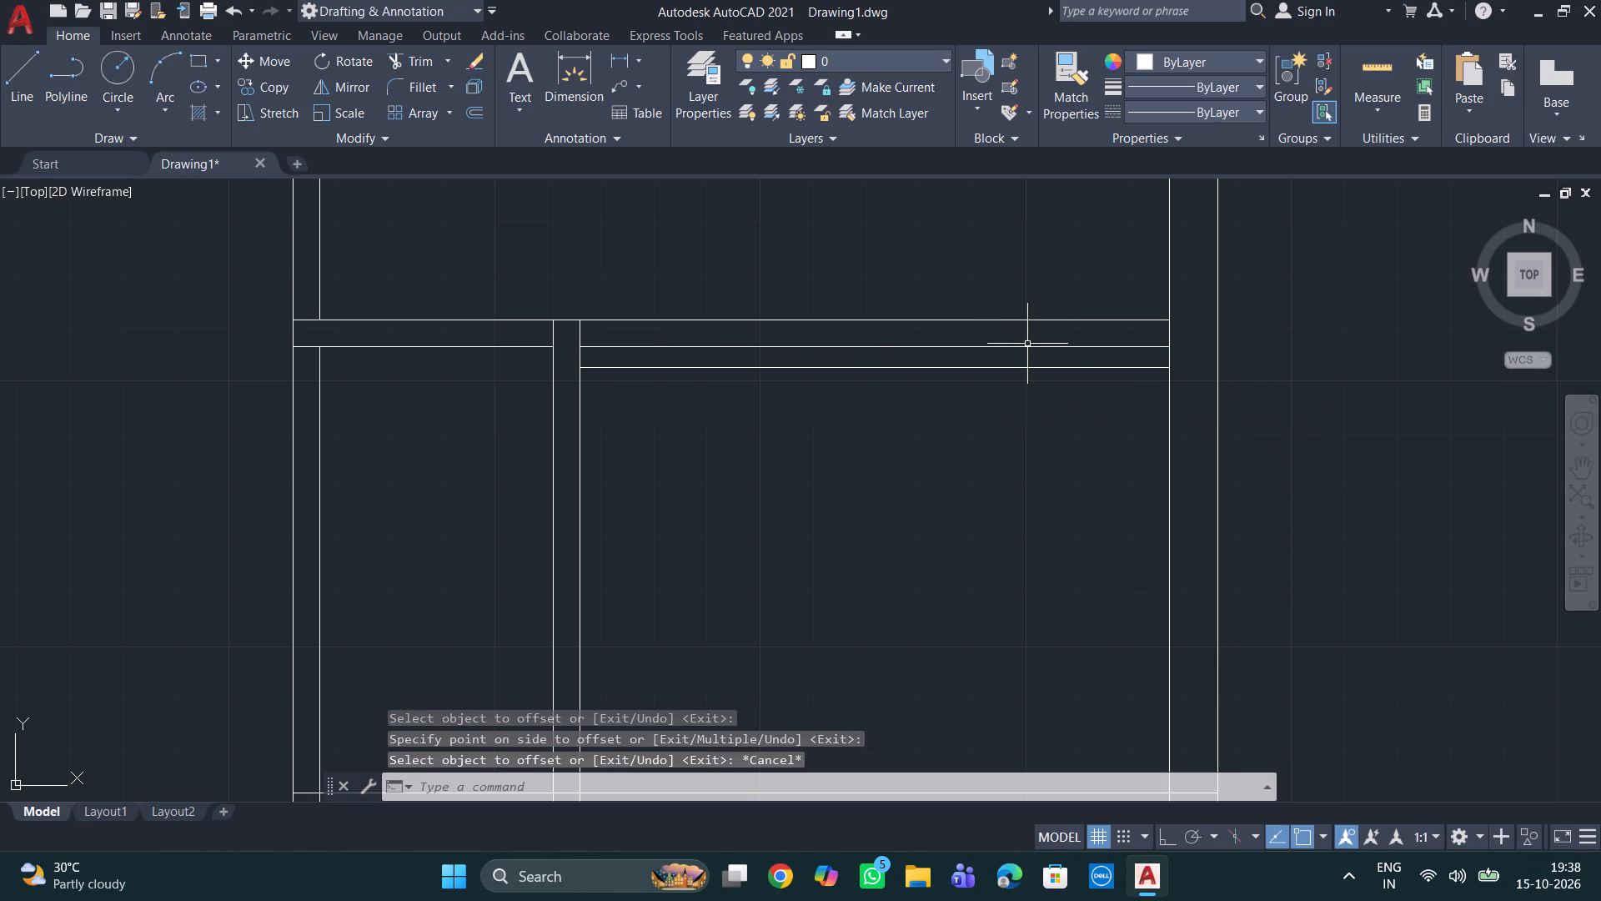
# Delete the horizontal partition's original lower line above the 4" offset, between the short vertical partition and the 9" wall.
pyautogui.click(1027, 345)
pyautogui.press('Delete')
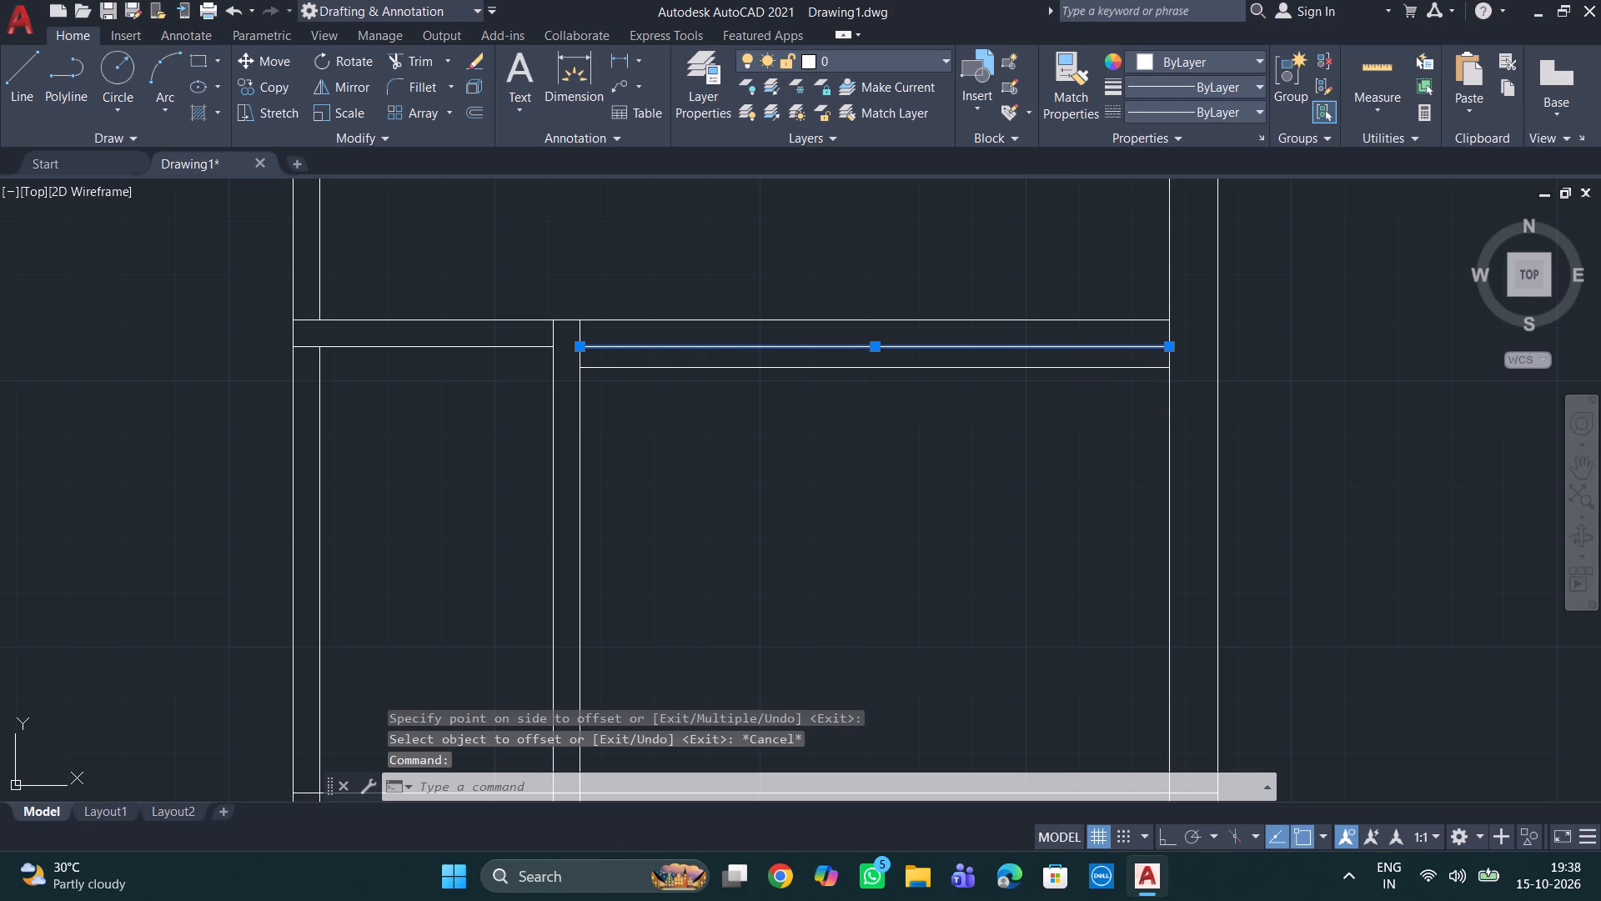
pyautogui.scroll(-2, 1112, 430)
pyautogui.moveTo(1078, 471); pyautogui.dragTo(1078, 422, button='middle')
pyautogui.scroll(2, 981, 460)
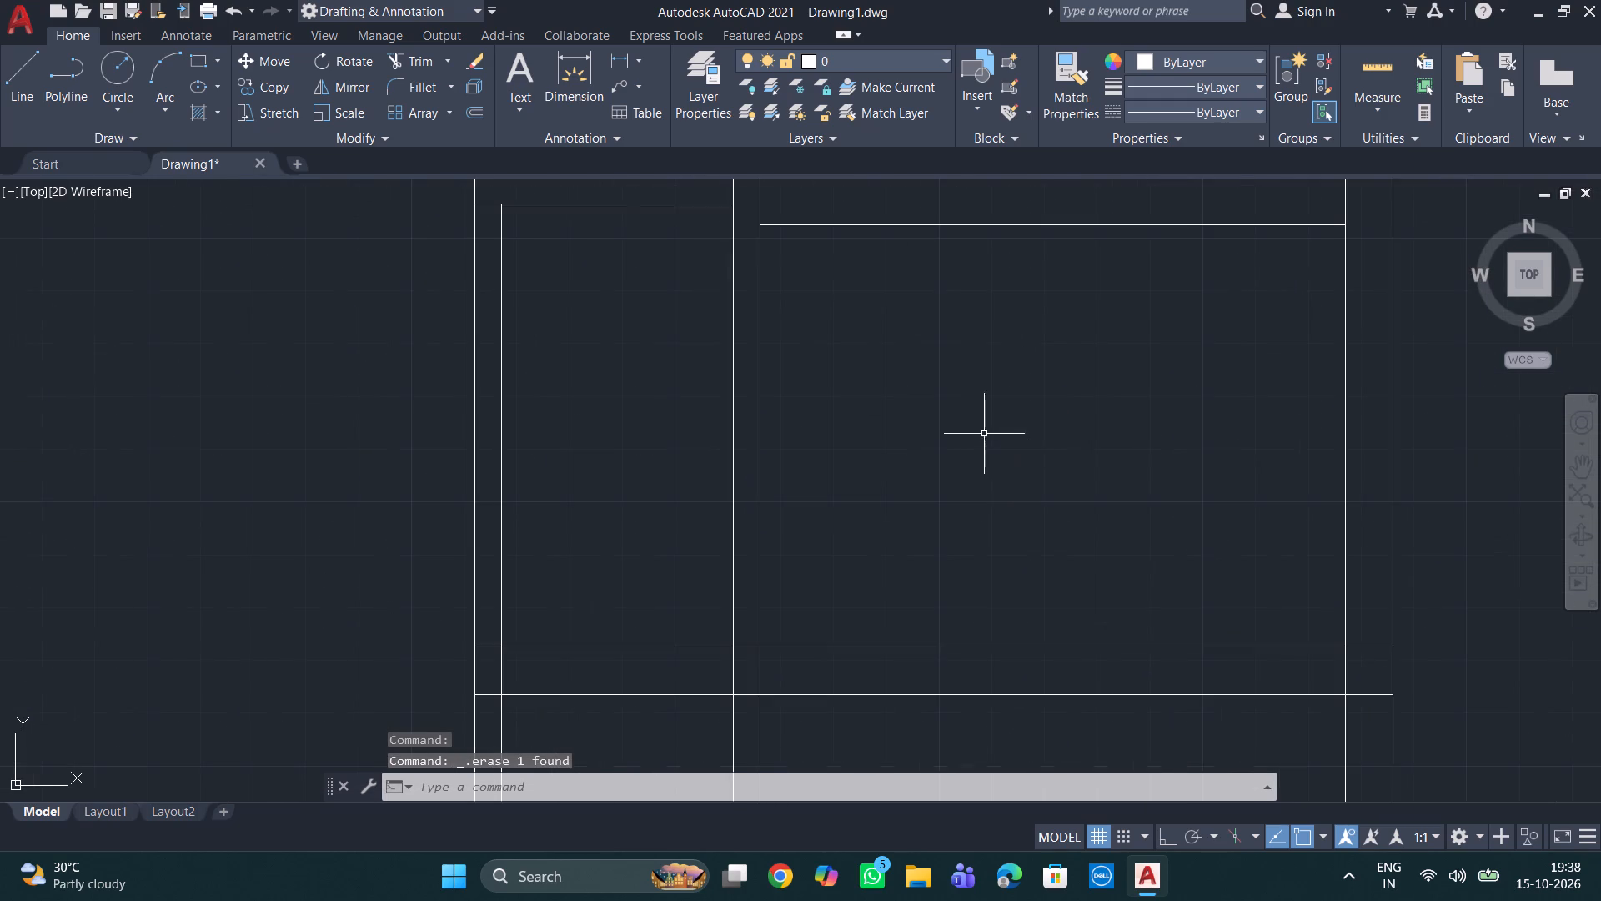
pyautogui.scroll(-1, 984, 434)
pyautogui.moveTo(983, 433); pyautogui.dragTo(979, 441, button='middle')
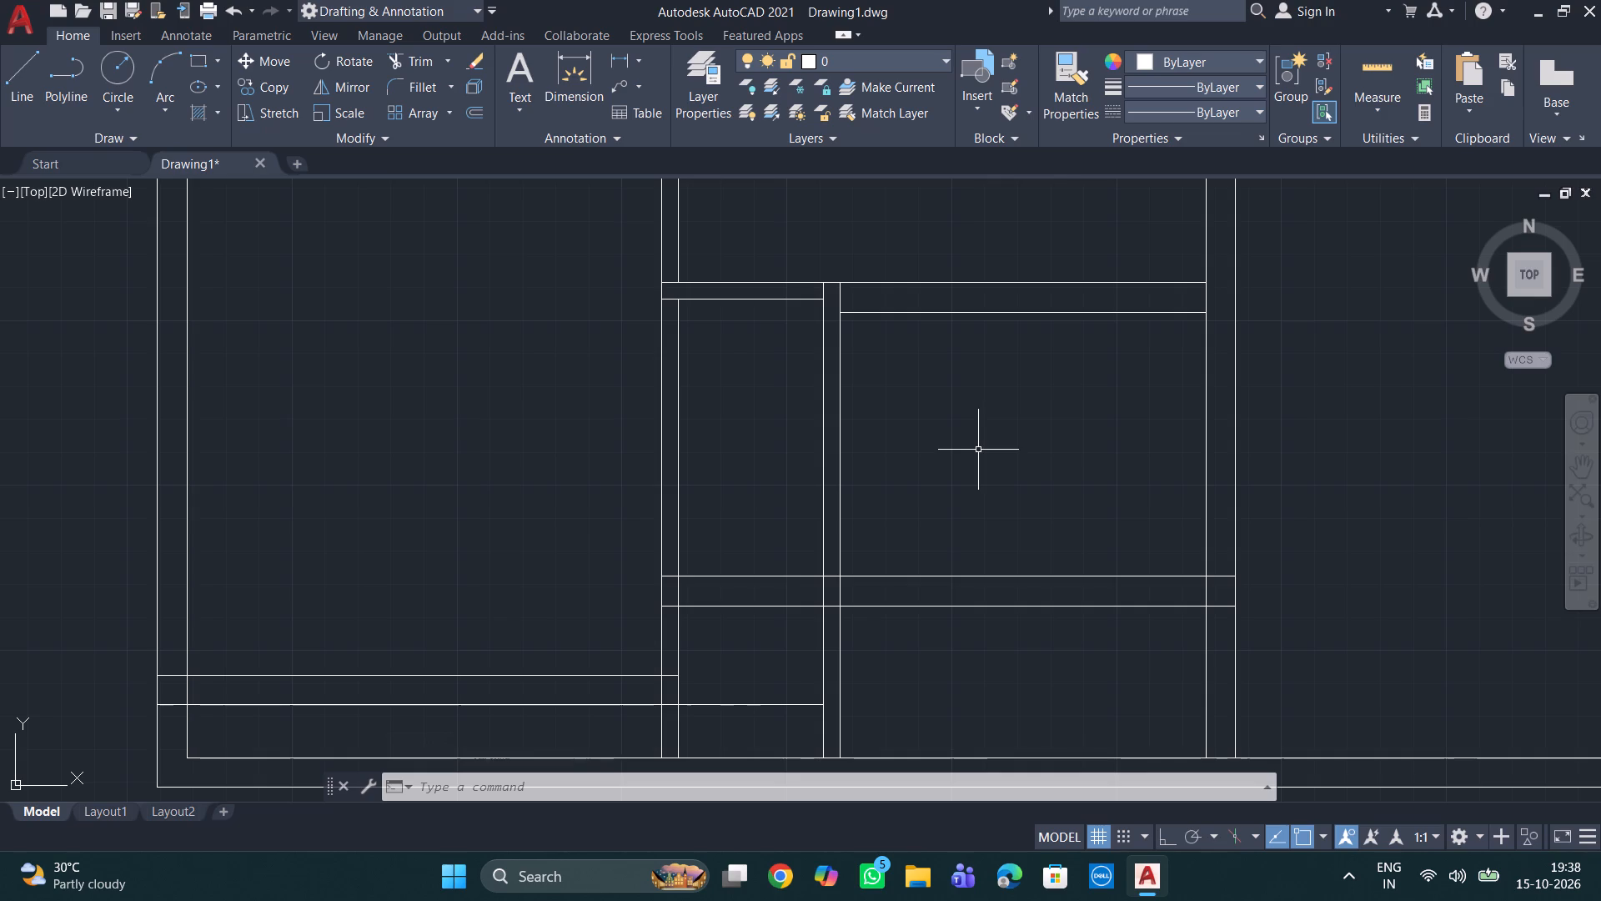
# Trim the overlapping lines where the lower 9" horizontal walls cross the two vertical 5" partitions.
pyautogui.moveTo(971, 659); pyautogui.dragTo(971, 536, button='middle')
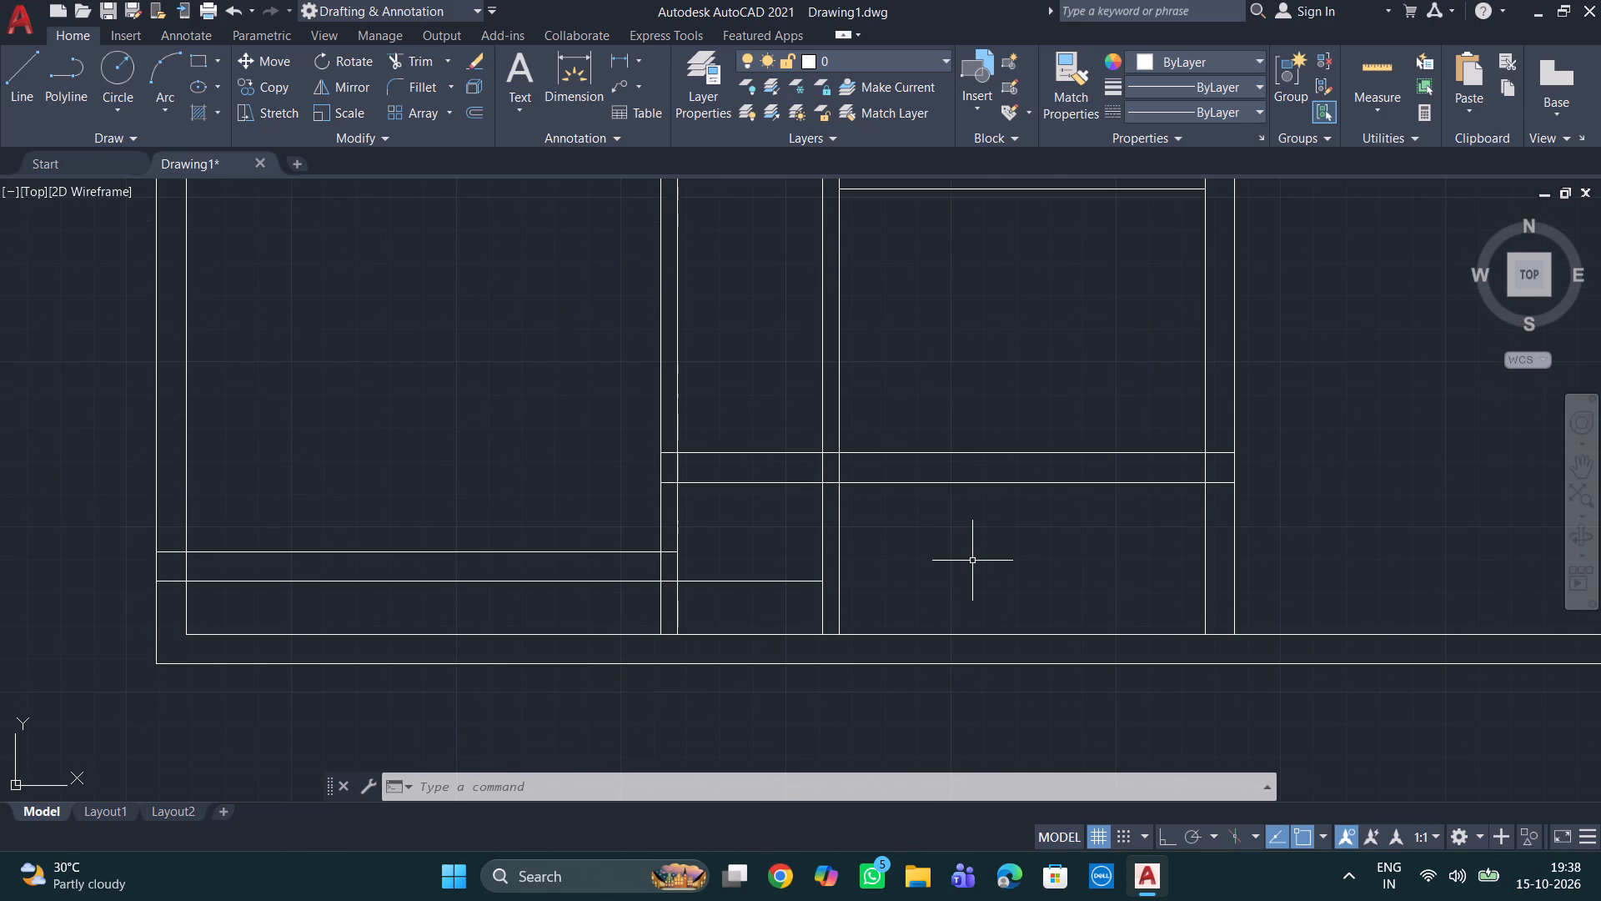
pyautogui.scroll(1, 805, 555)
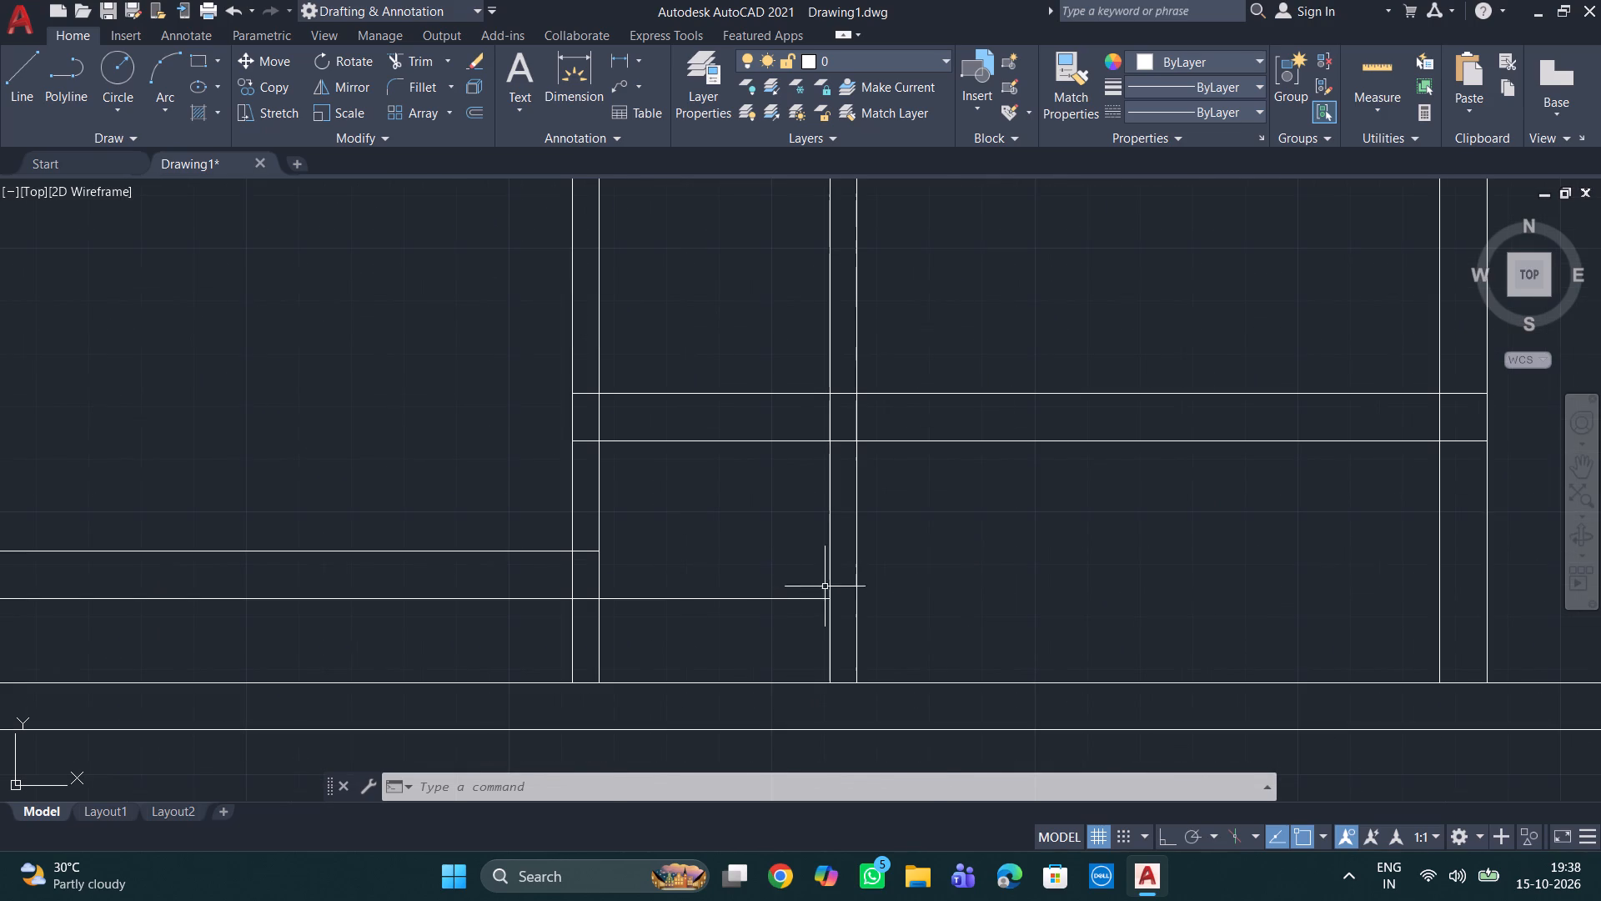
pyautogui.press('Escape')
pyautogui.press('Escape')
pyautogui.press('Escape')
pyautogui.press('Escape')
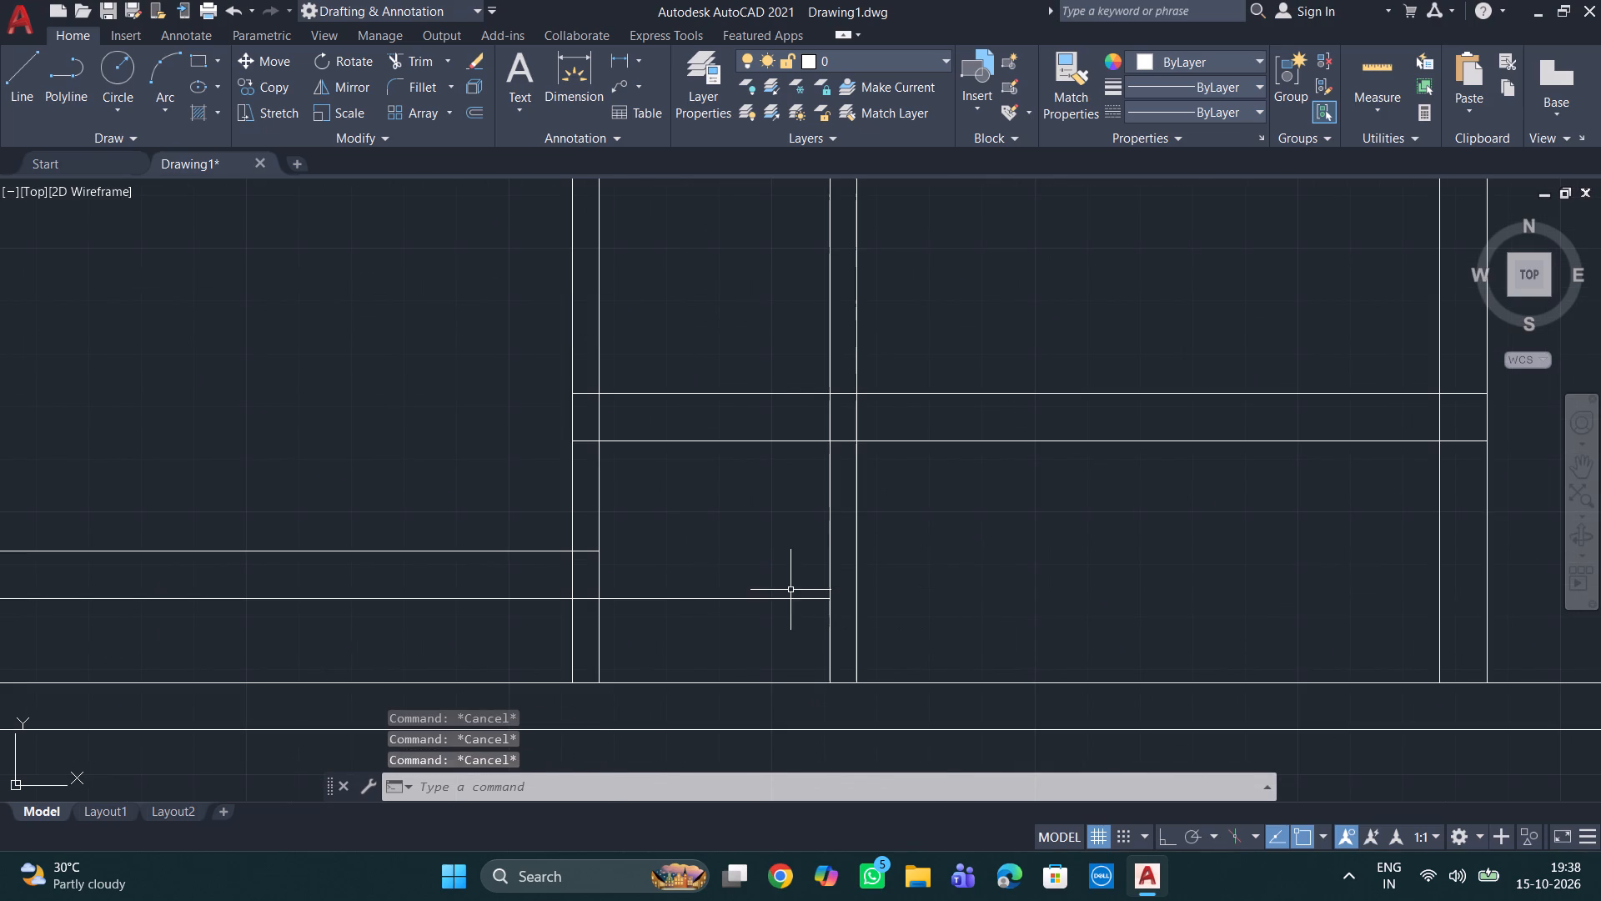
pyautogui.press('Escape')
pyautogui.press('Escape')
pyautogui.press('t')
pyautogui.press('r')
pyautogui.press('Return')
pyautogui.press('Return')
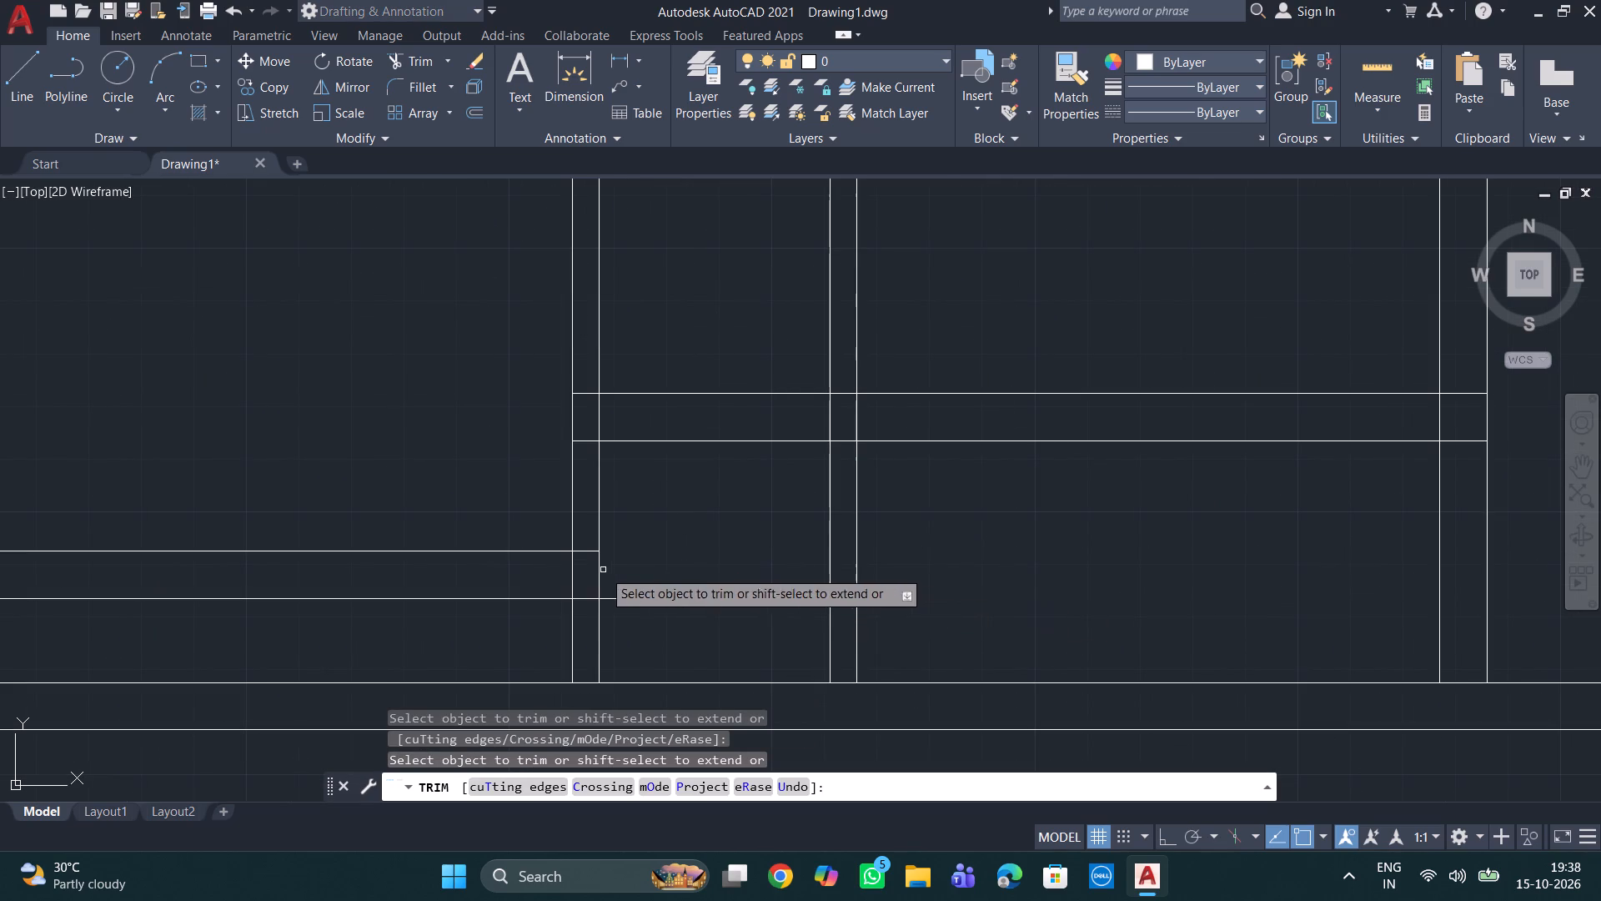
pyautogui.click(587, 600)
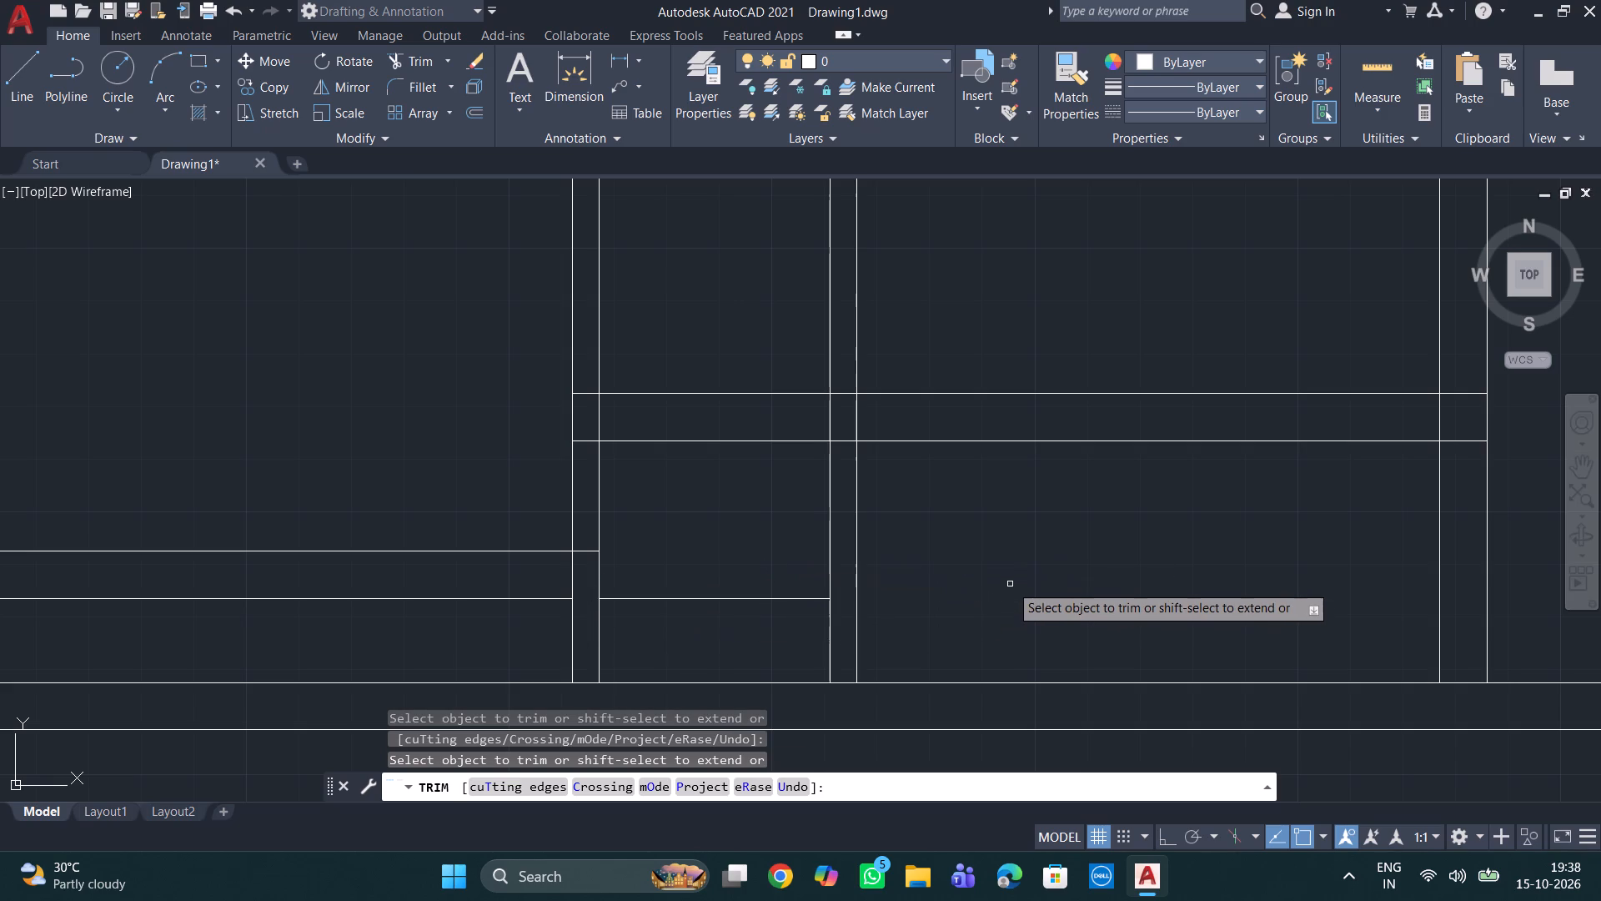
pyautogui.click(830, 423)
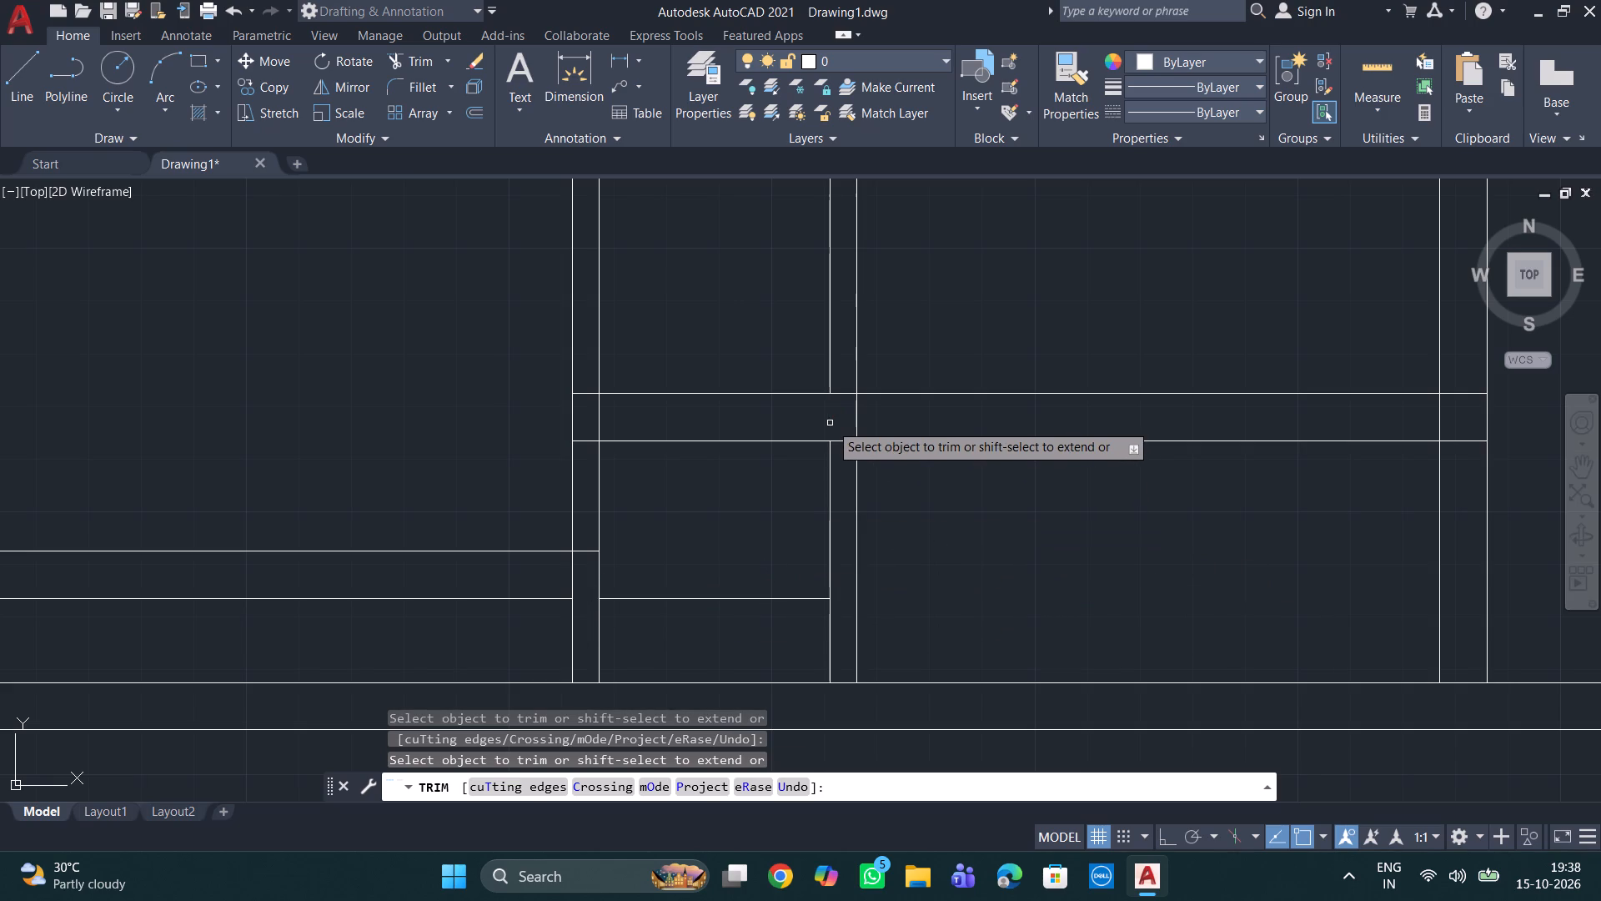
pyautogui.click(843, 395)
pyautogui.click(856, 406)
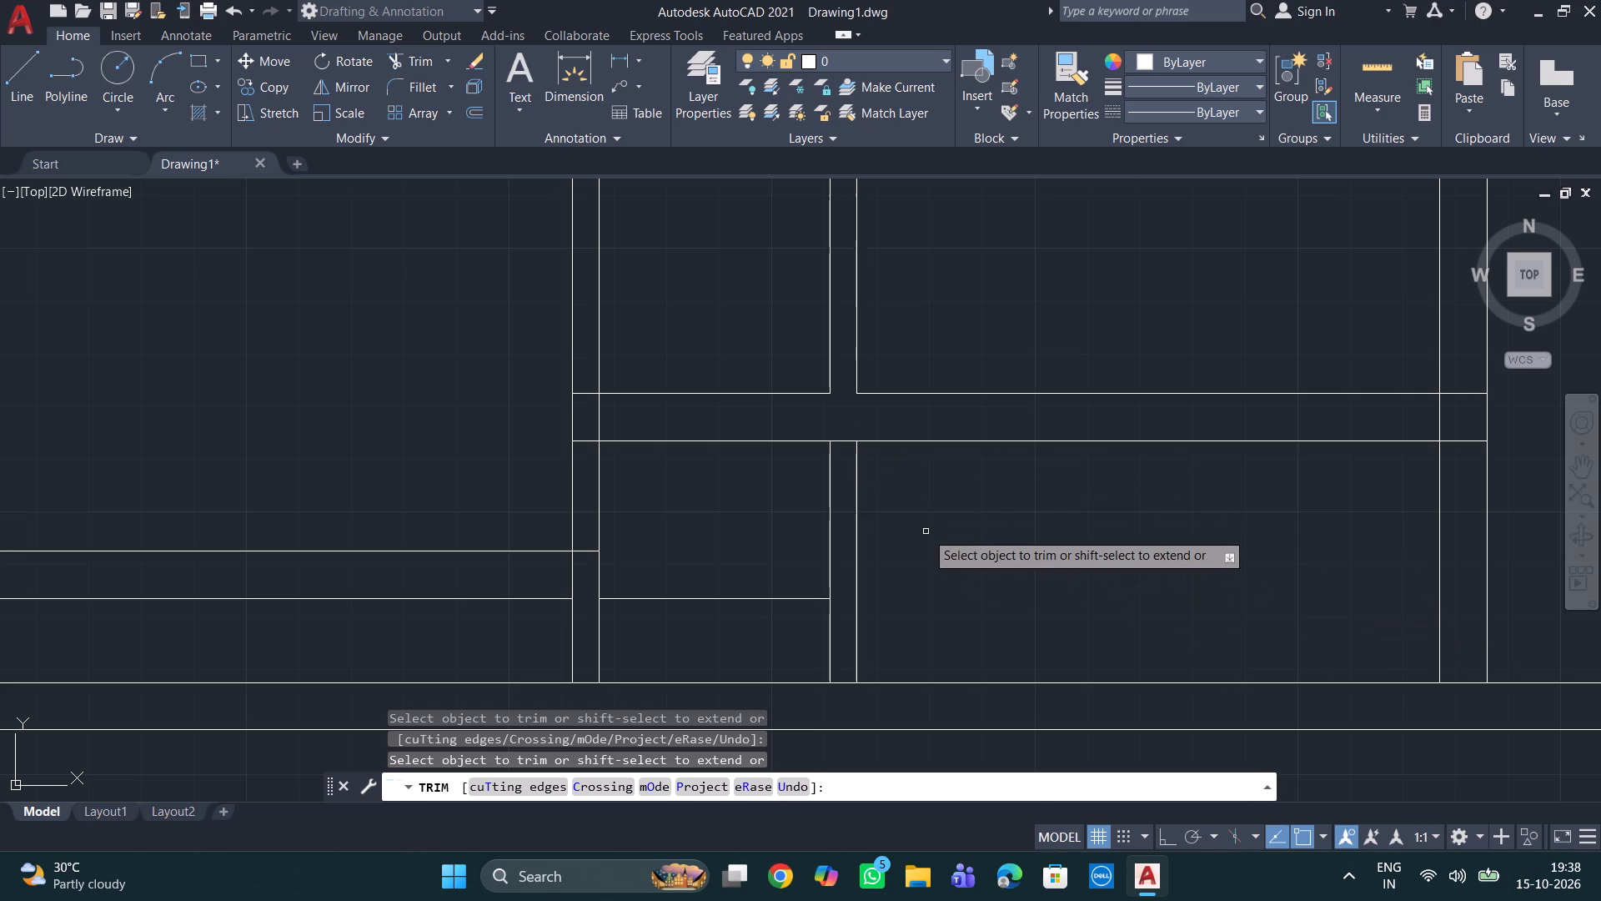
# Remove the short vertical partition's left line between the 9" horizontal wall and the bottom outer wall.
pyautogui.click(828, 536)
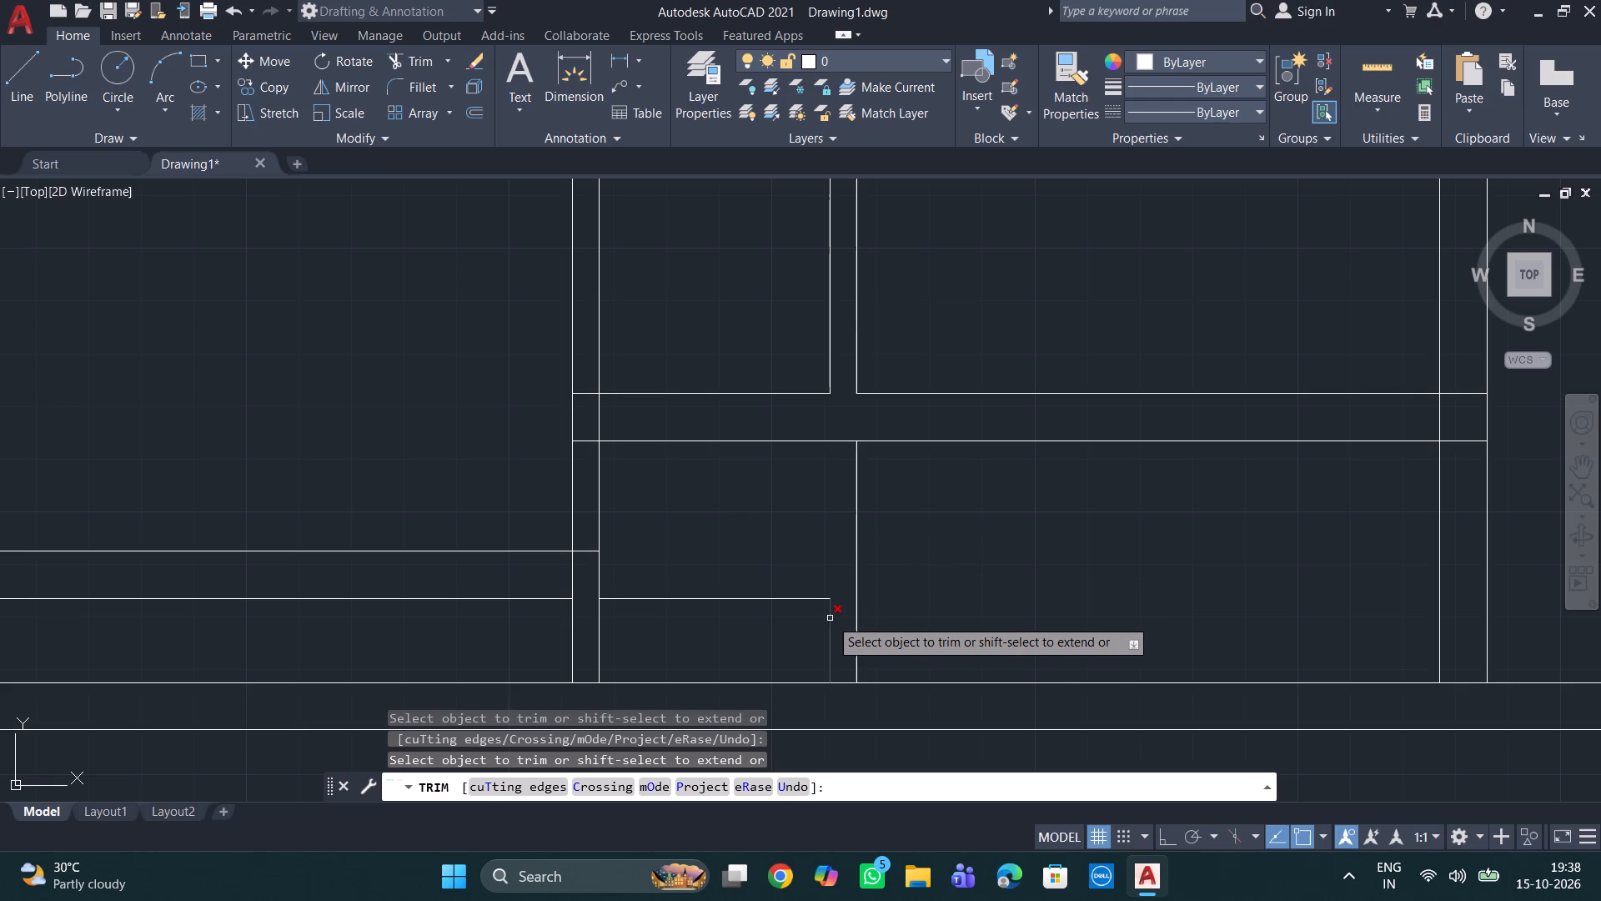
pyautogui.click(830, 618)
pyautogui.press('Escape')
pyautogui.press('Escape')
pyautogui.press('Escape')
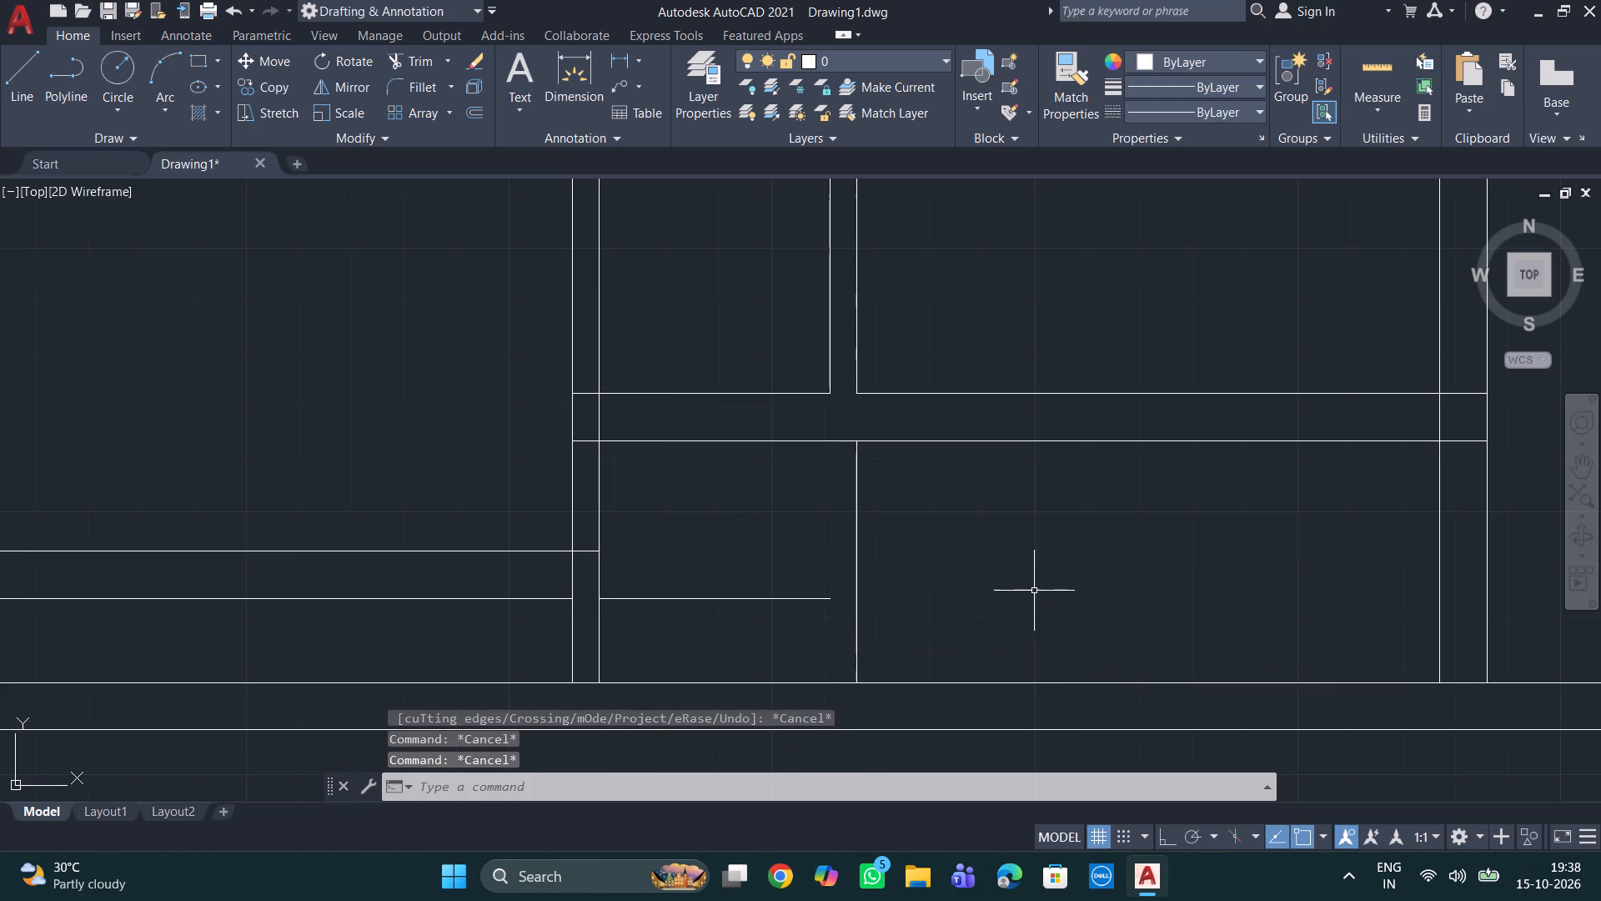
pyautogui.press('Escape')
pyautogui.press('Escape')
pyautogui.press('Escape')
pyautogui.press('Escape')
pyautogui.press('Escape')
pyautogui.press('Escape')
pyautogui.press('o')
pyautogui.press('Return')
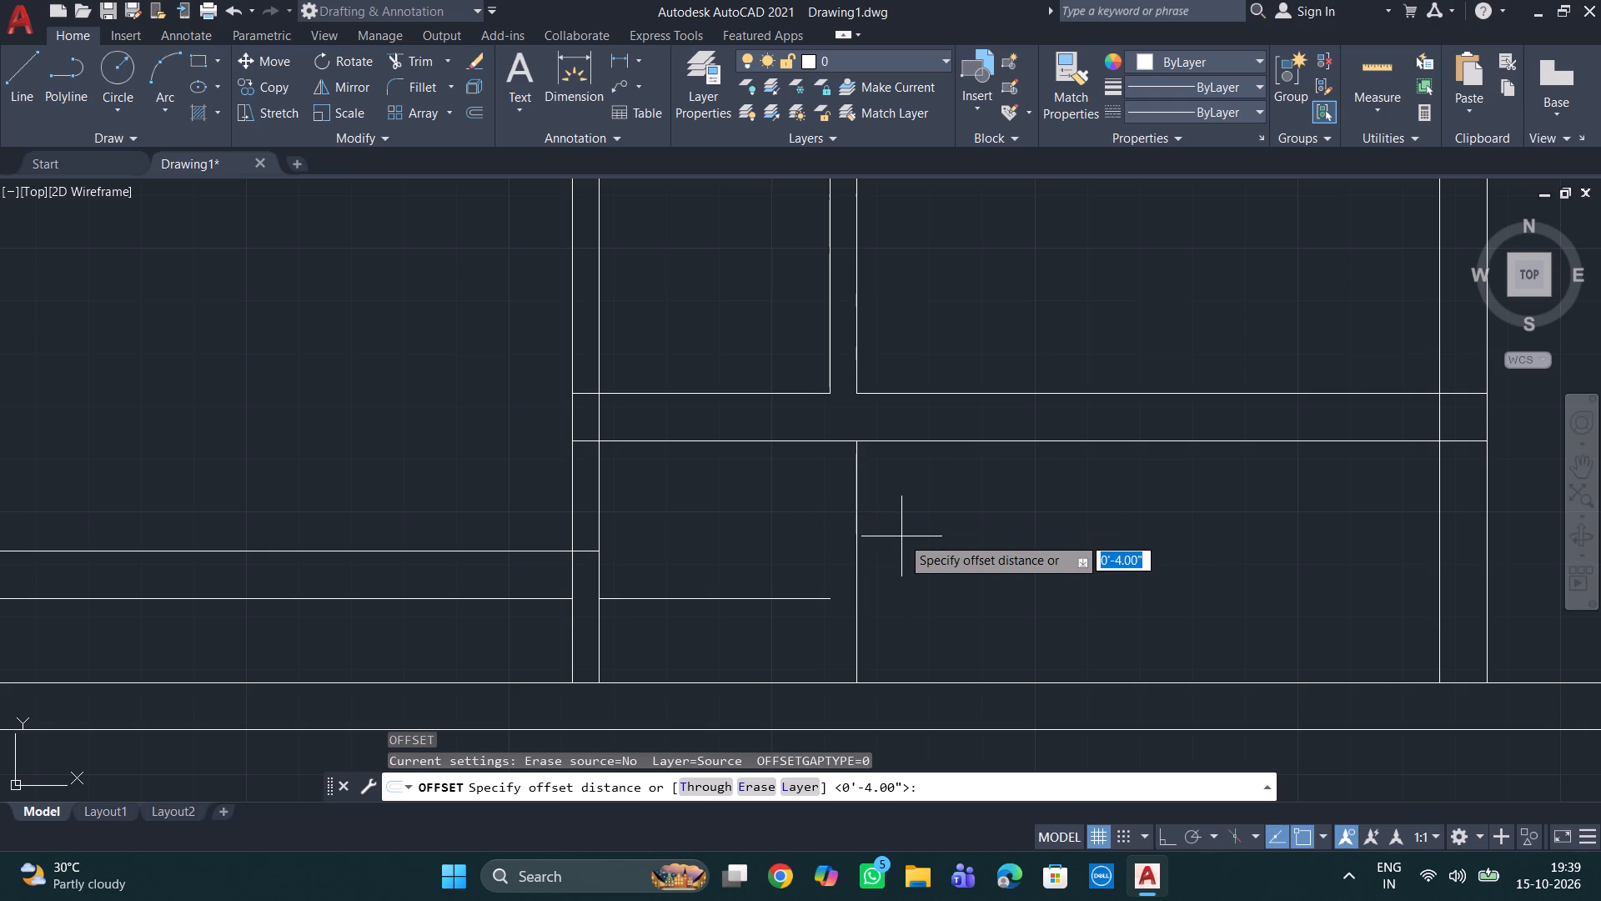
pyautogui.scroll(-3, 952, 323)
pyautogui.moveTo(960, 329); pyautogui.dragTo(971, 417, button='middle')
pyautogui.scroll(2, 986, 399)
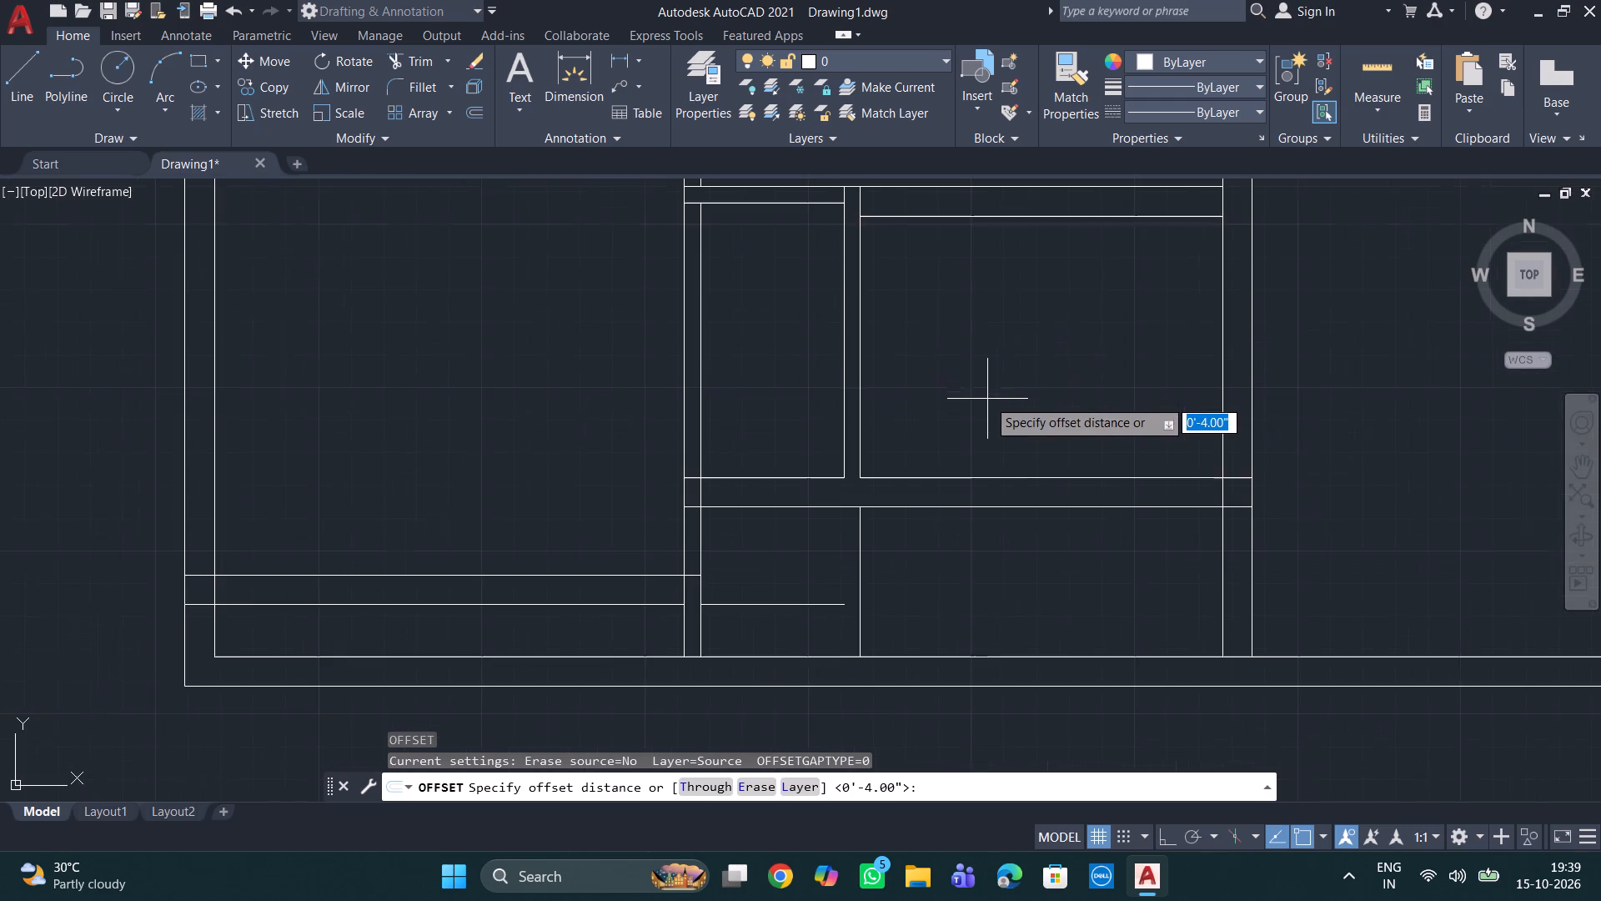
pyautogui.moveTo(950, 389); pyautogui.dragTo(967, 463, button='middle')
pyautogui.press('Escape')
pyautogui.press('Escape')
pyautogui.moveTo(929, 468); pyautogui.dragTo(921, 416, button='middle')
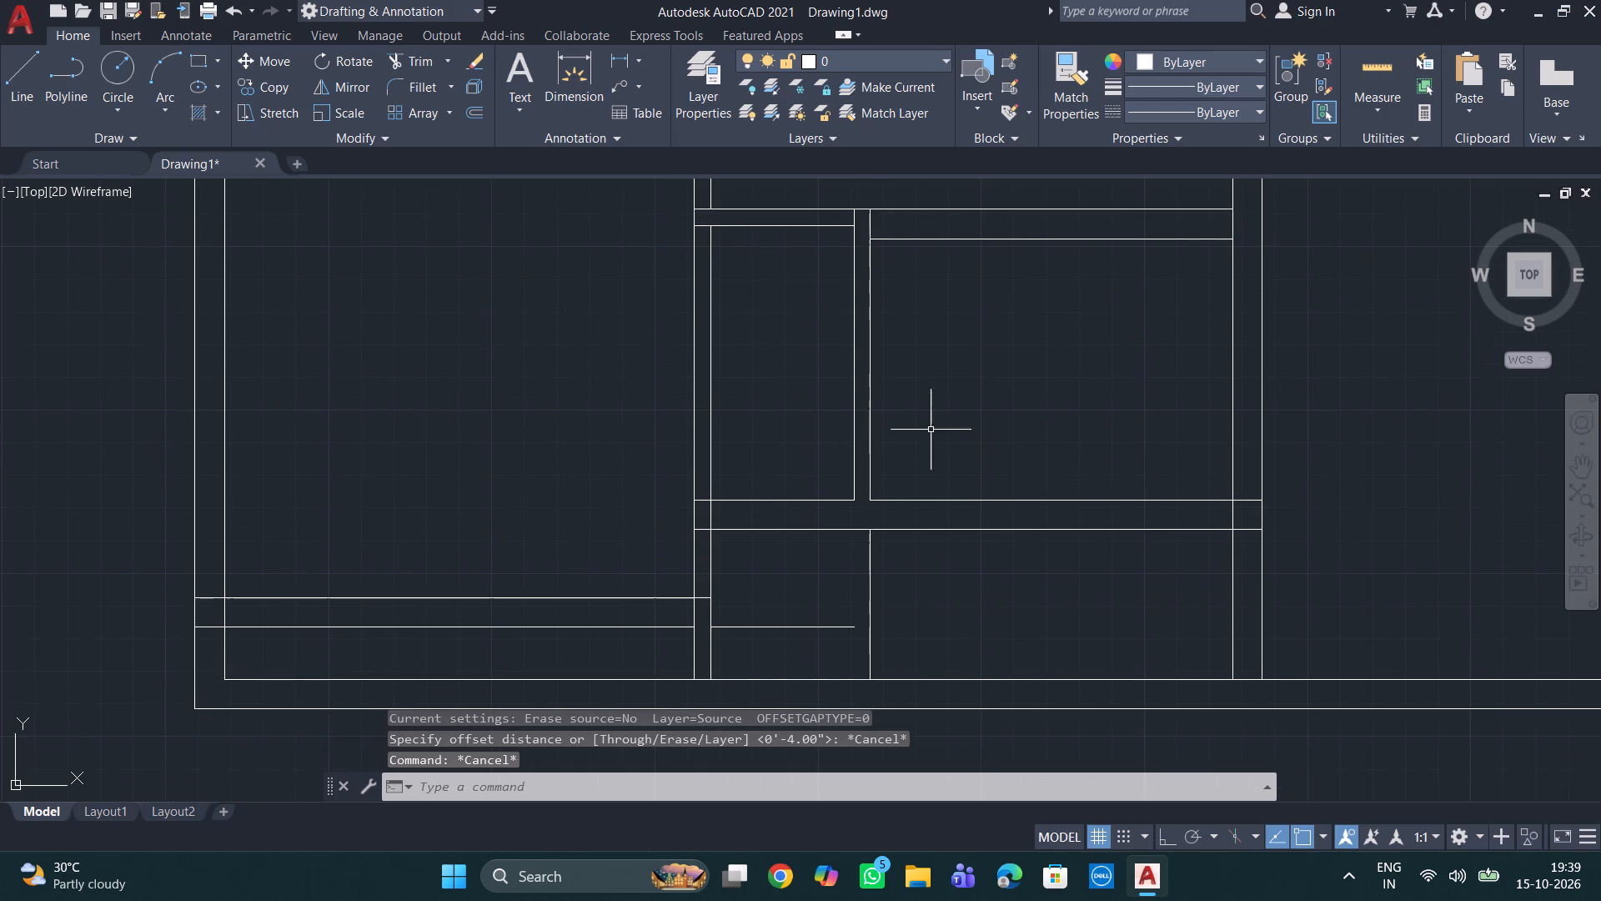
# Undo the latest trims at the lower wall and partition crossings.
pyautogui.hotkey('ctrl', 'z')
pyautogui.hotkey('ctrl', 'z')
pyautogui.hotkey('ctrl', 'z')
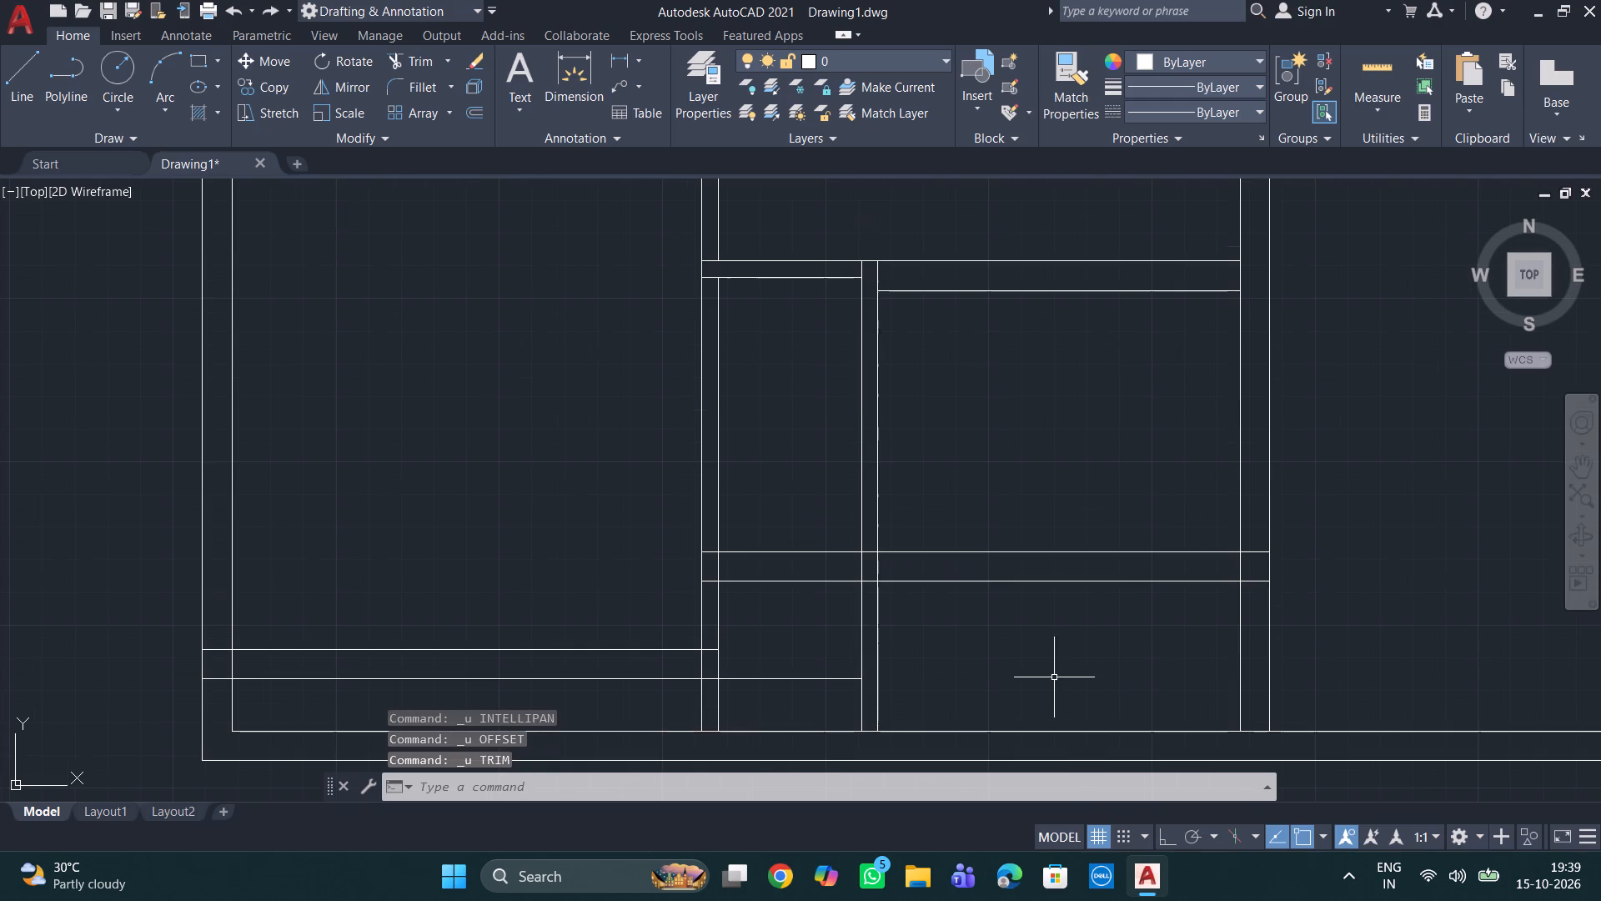
# Trim the lower-left horizontal wall's lower line between the two lines of the vertical partition it crosses.
pyautogui.scroll(-1, 1016, 660)
pyautogui.moveTo(1003, 639); pyautogui.dragTo(1016, 578, button='middle')
pyautogui.scroll(2, 909, 566)
pyautogui.moveTo(1061, 625); pyautogui.dragTo(1072, 539, button='middle')
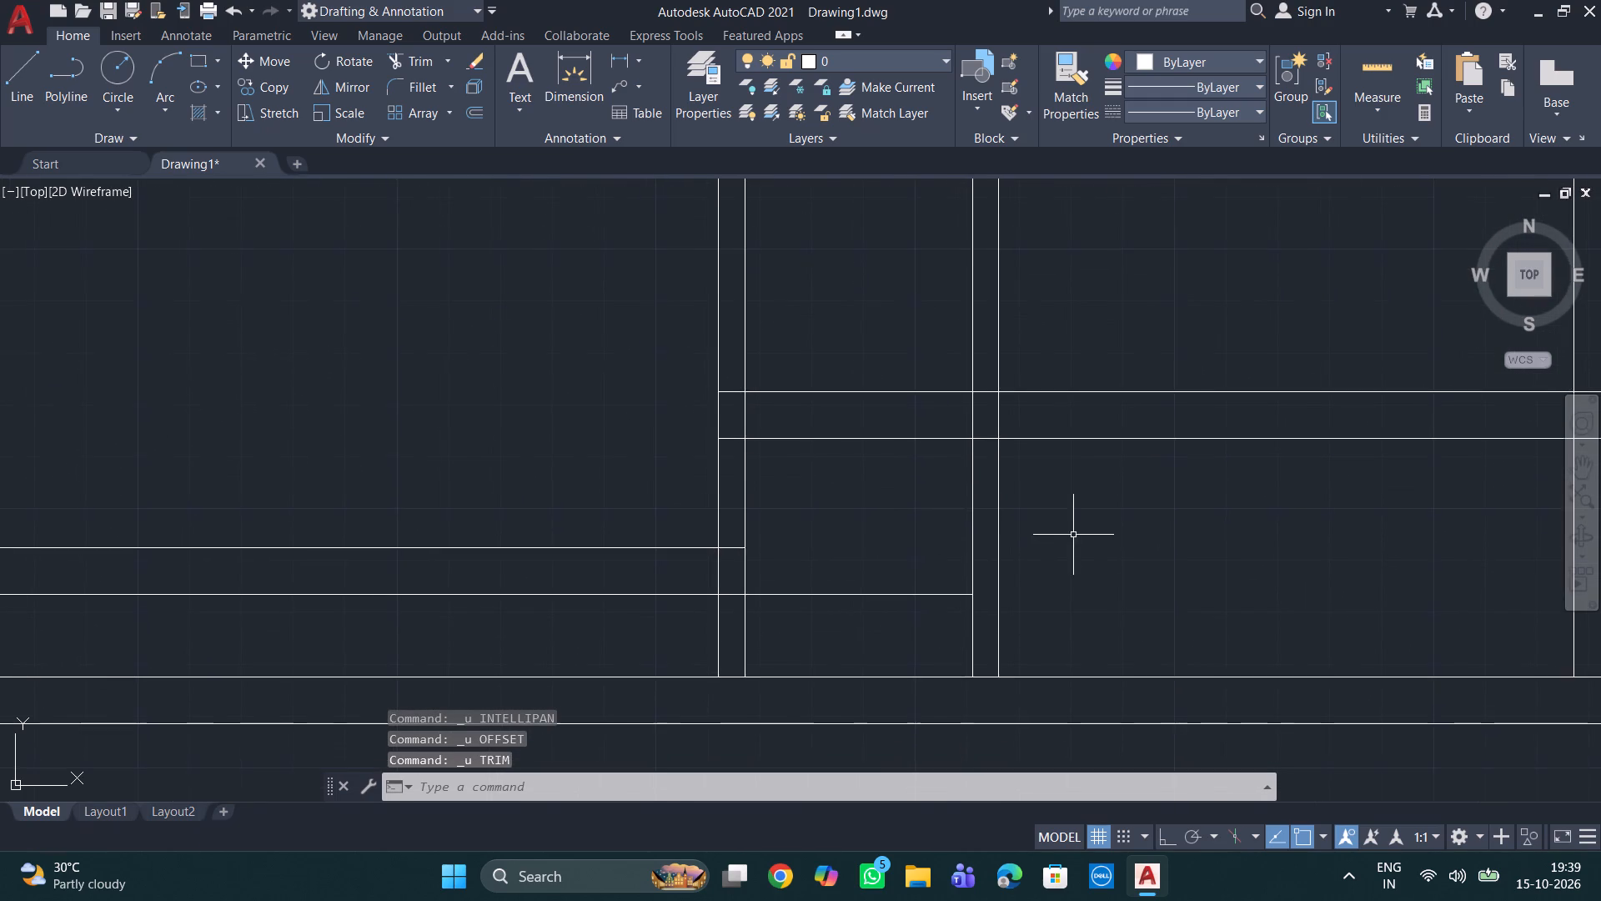
pyautogui.scroll(-1, 1078, 548)
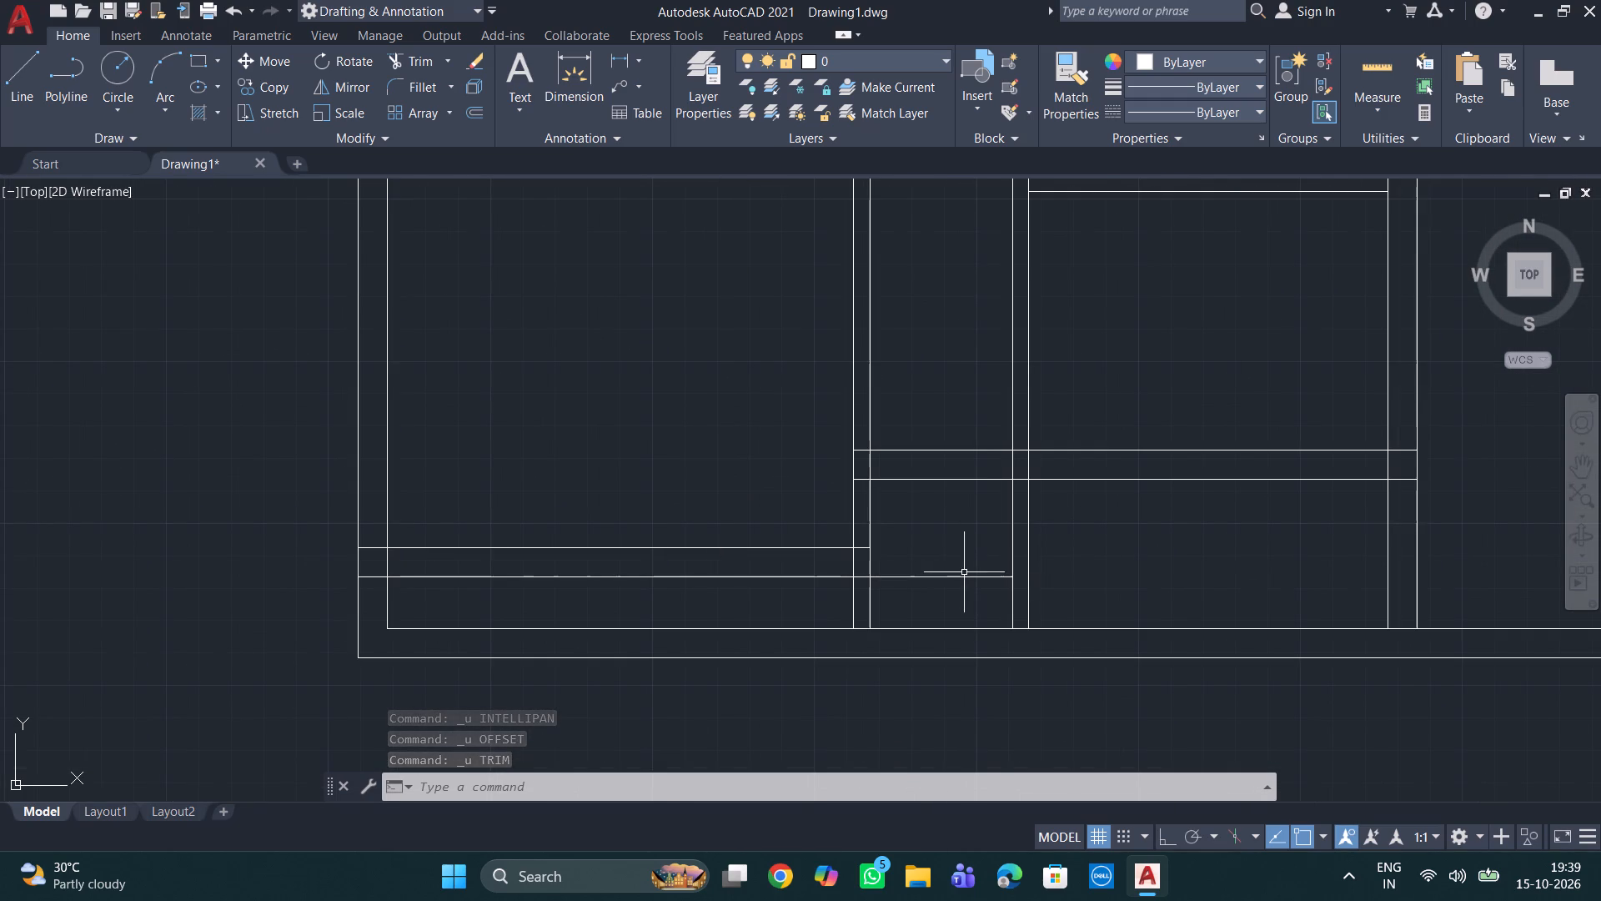
pyautogui.scroll(2, 918, 567)
pyautogui.scroll(-1, 918, 566)
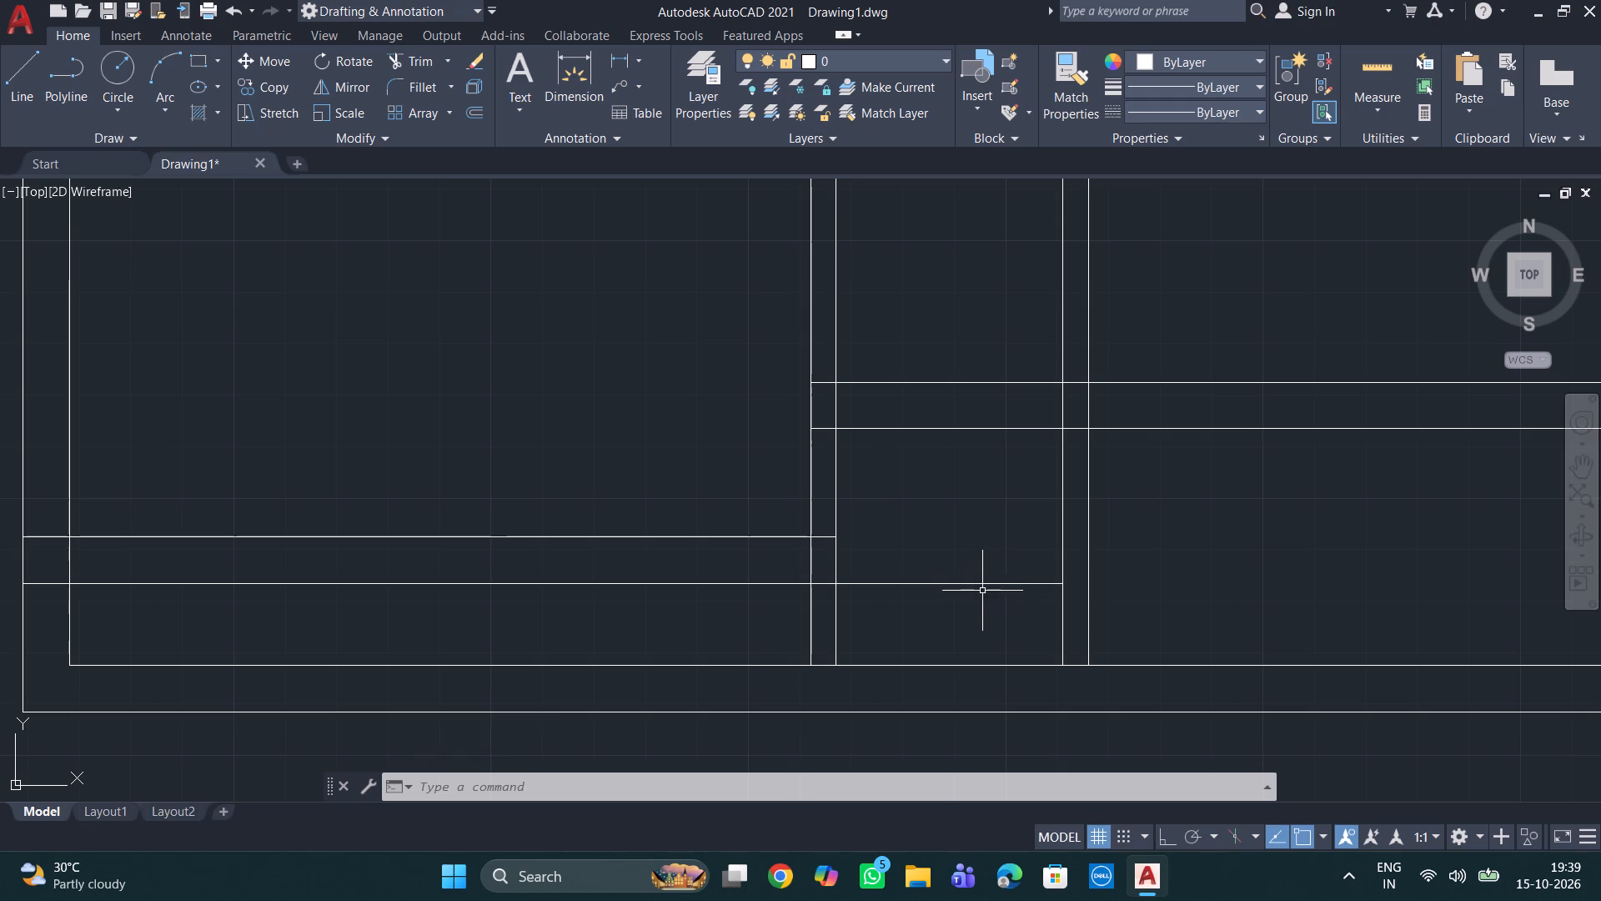
pyautogui.write('tr')
pyautogui.press('Return')
pyautogui.press('Return')
pyautogui.click(825, 582)
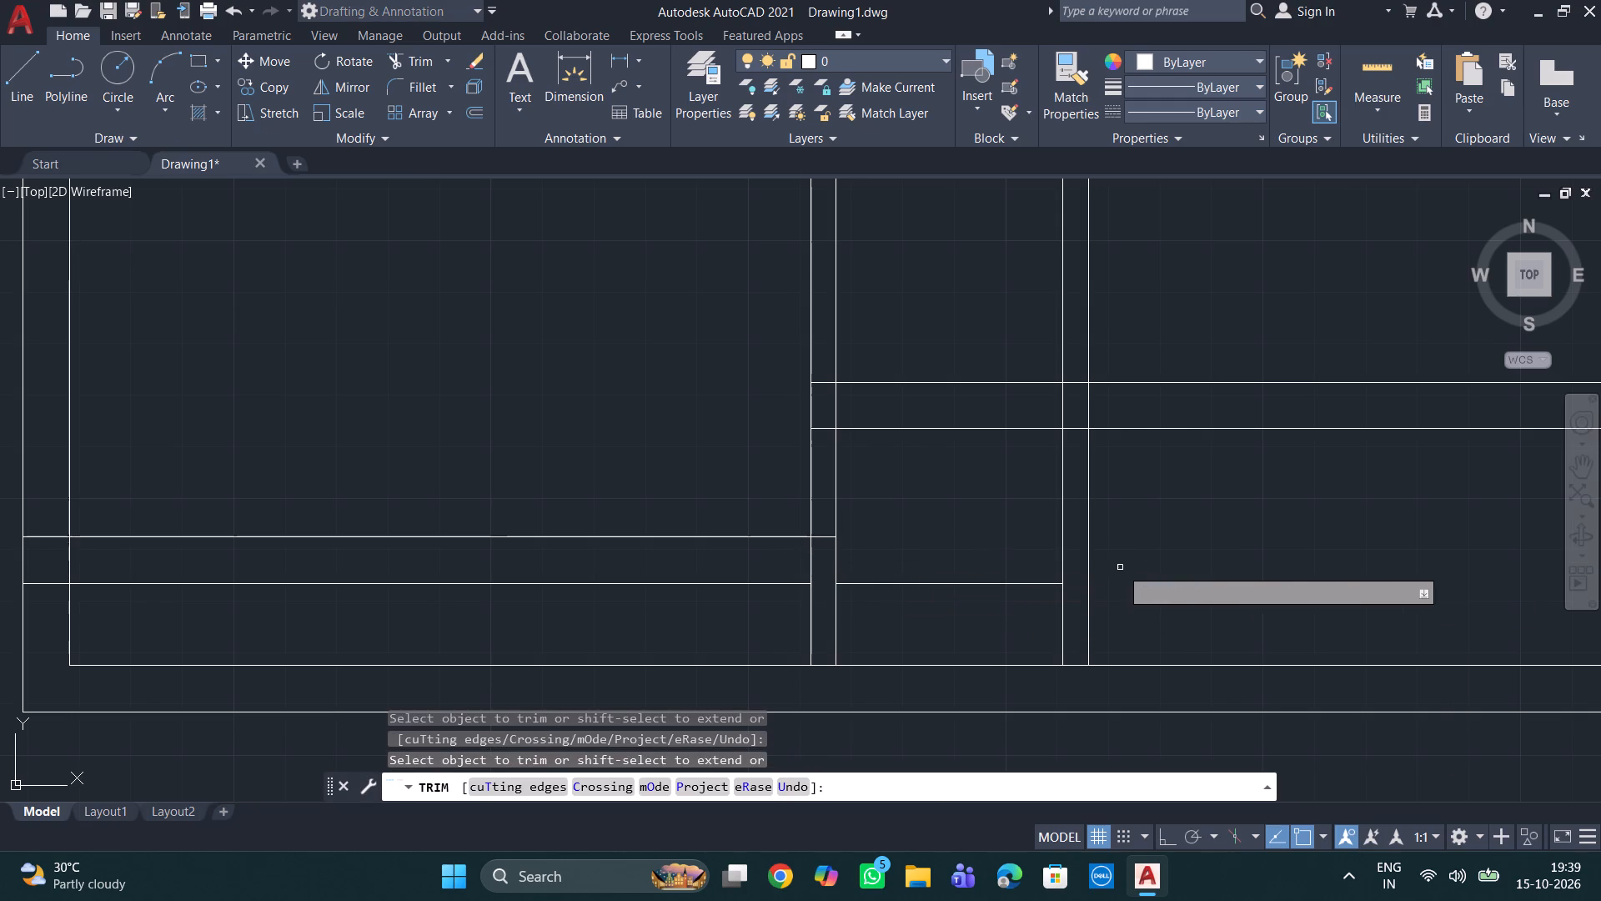
pyautogui.press('Escape')
pyautogui.press('Escape')
pyautogui.press('Escape')
pyautogui.press('Escape')
# Offset the short line between the two vertical partitions, just above the bottom outer wall, 5" upward.
pyautogui.press('o')
pyautogui.press('Return')
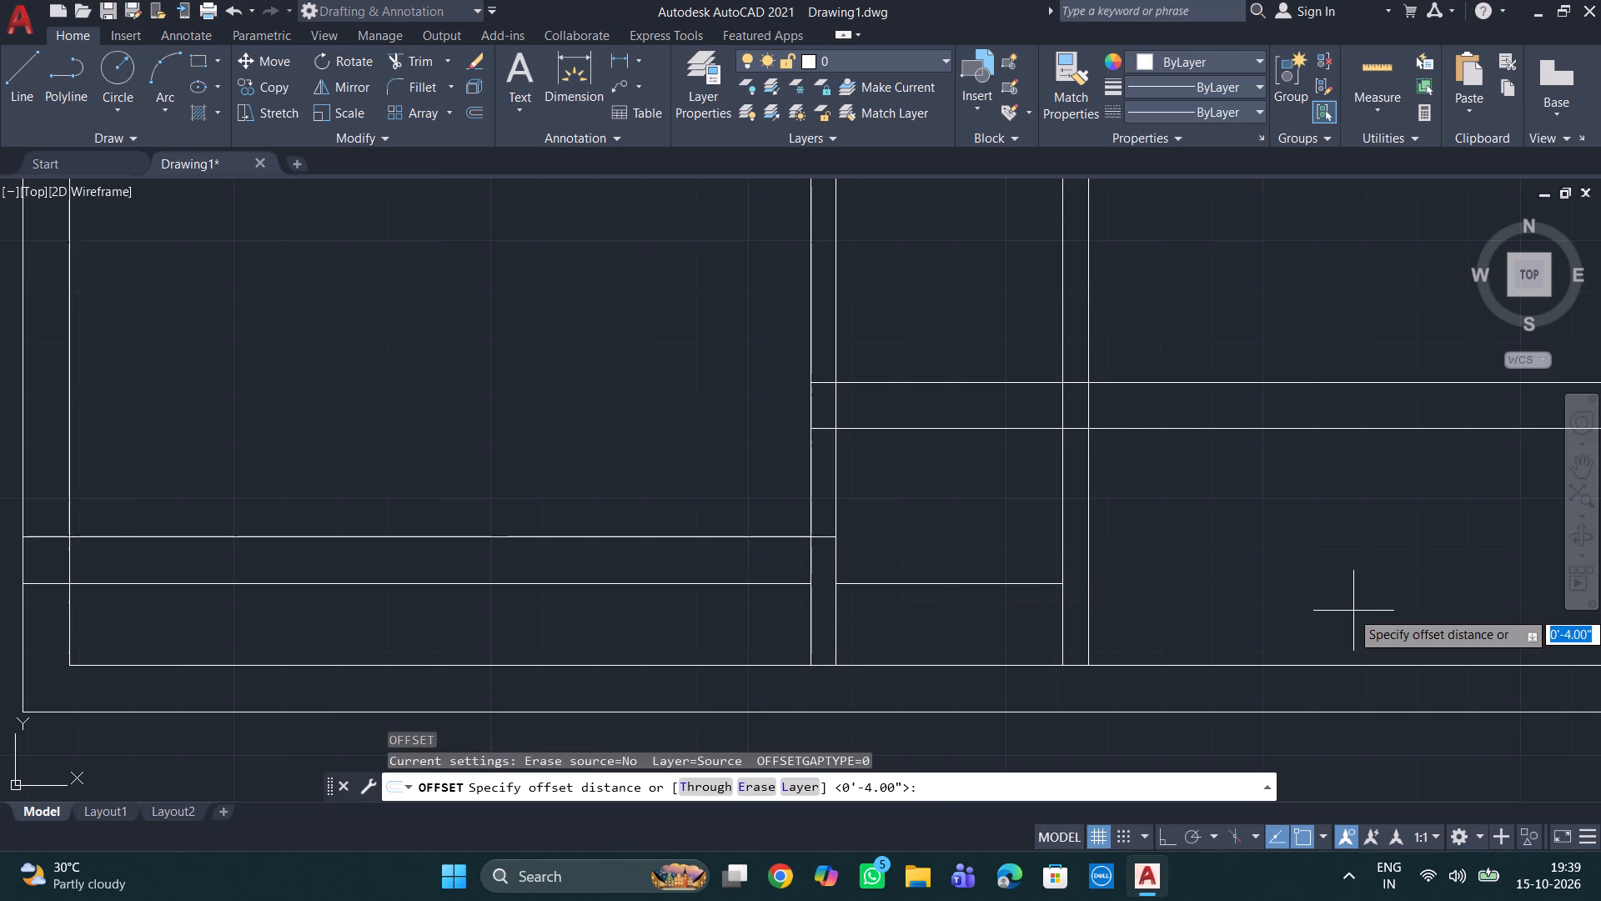
pyautogui.write('5"')
pyautogui.press('Return')
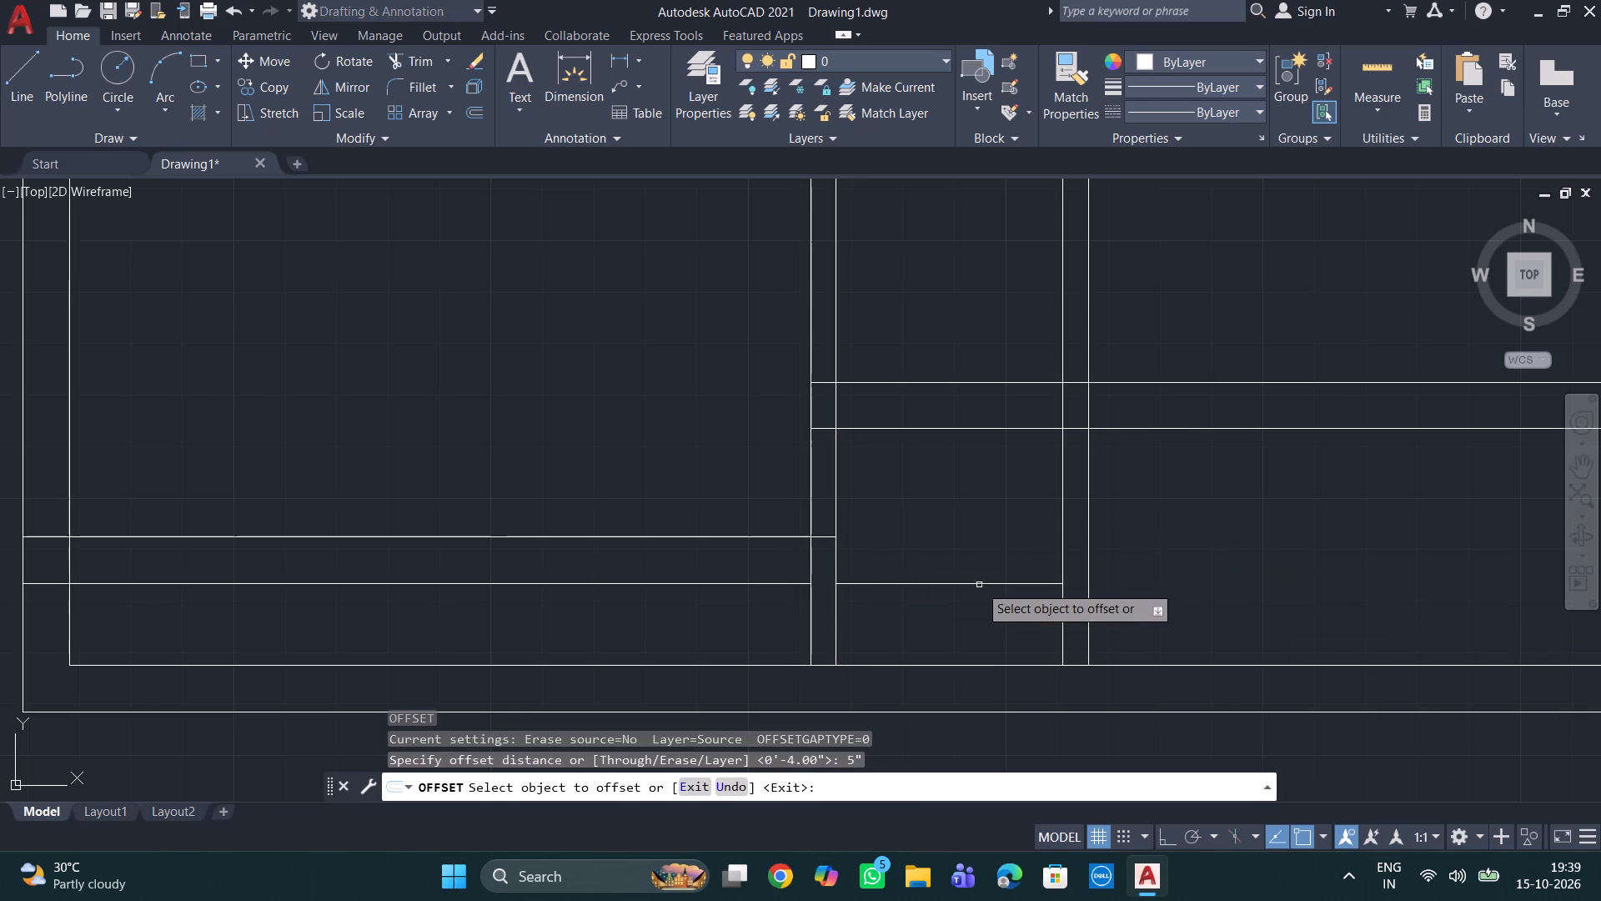
pyautogui.click(979, 584)
pyautogui.click(966, 523)
pyautogui.press('Escape')
pyautogui.press('Escape')
pyautogui.press('Escape')
pyautogui.scroll(-1, 1213, 578)
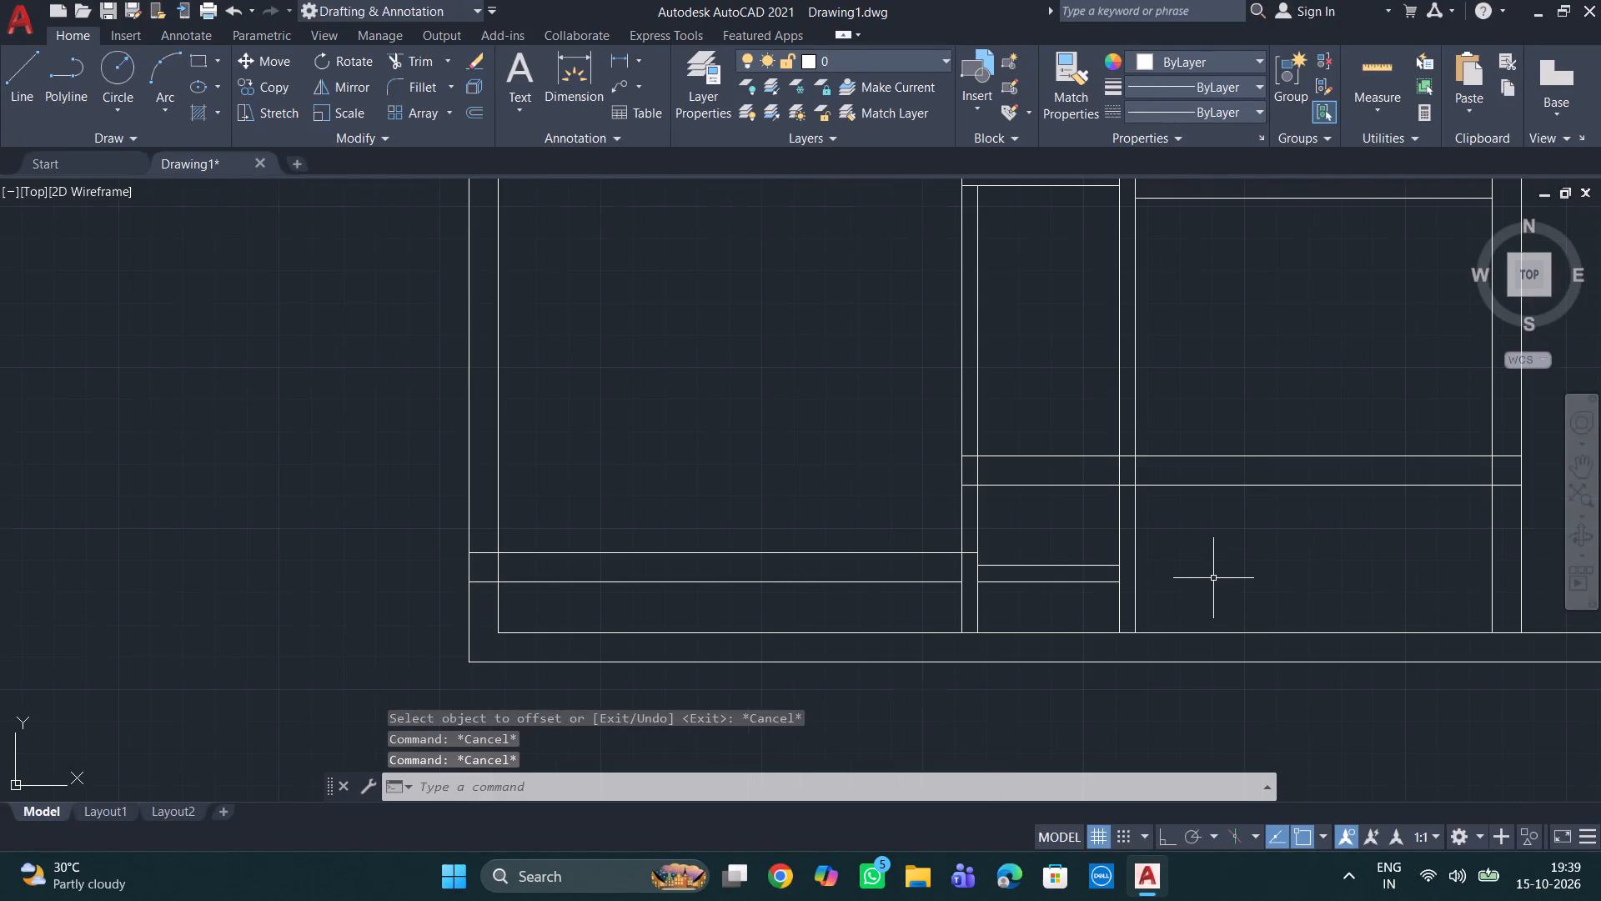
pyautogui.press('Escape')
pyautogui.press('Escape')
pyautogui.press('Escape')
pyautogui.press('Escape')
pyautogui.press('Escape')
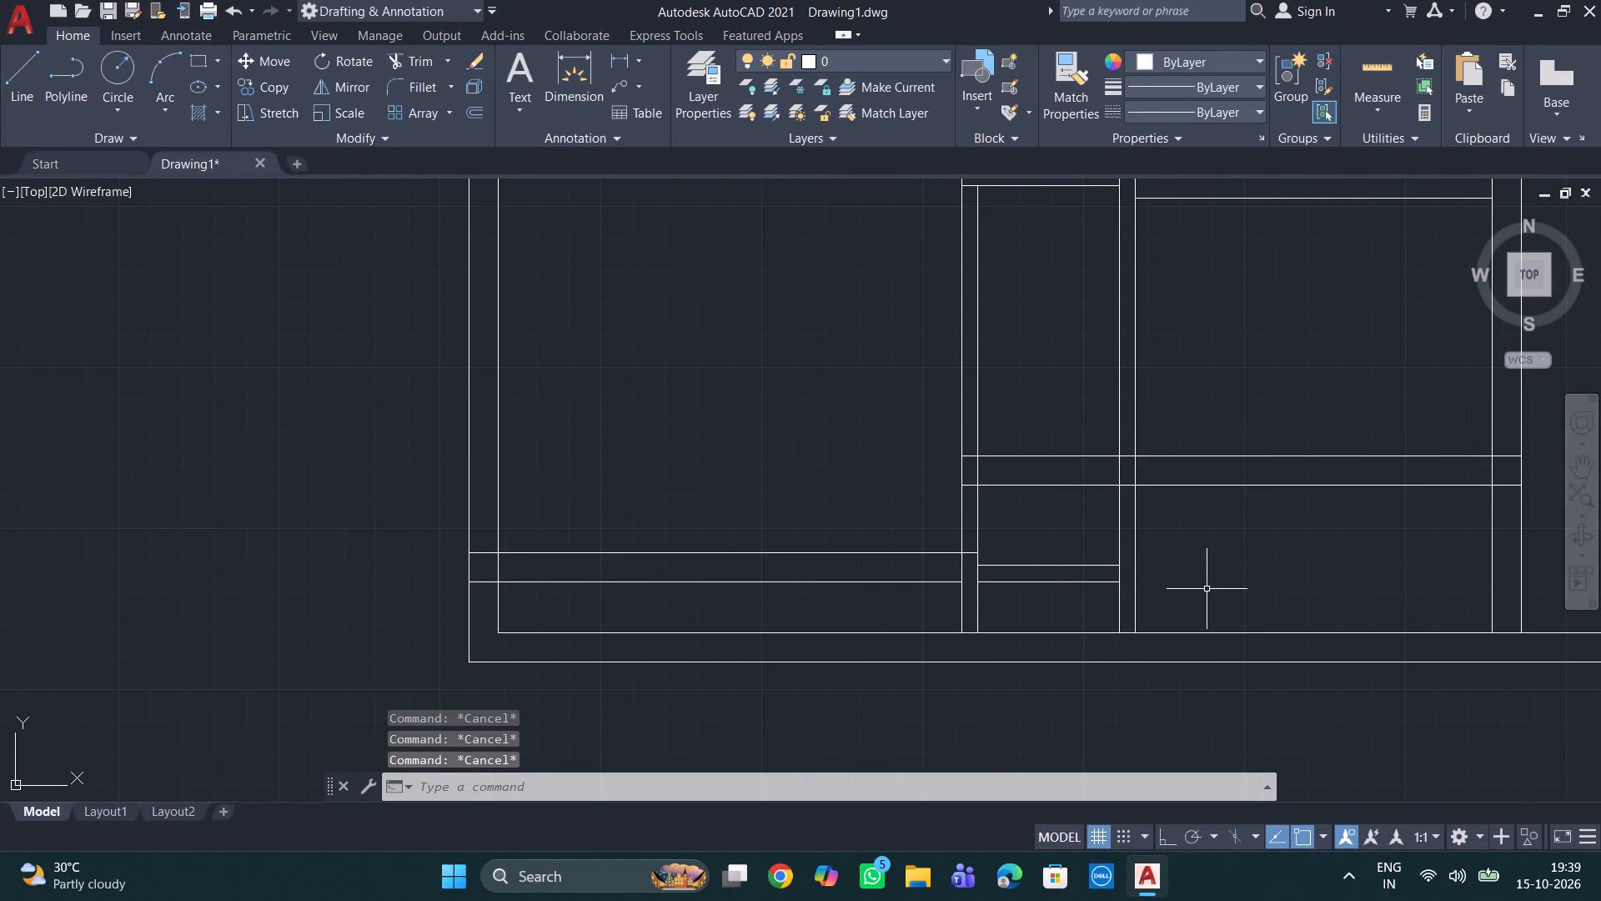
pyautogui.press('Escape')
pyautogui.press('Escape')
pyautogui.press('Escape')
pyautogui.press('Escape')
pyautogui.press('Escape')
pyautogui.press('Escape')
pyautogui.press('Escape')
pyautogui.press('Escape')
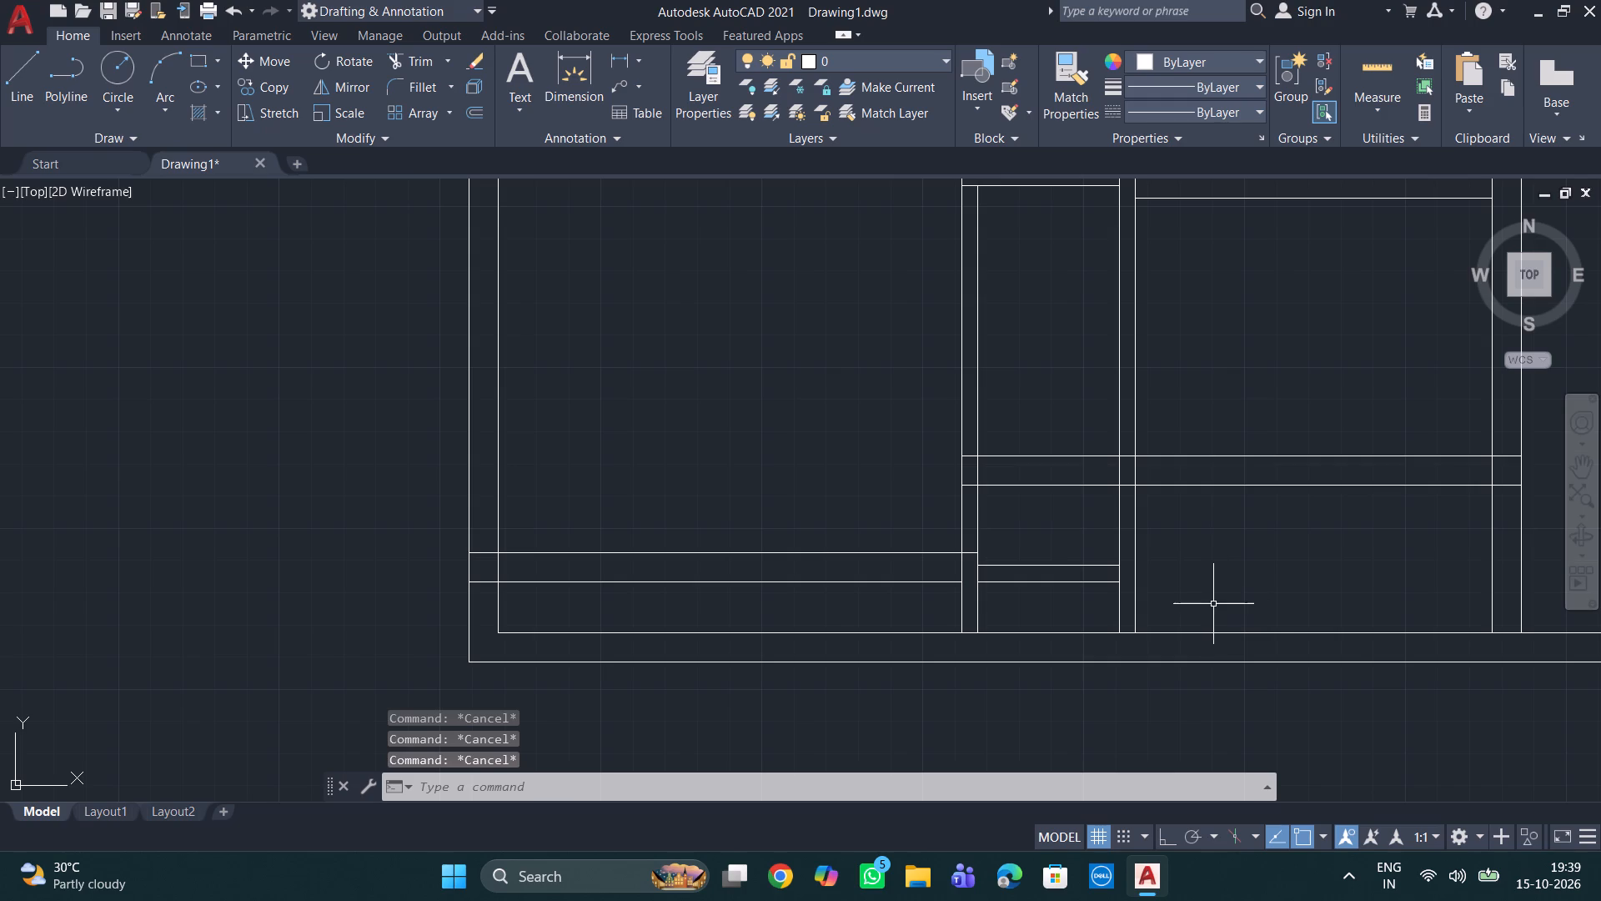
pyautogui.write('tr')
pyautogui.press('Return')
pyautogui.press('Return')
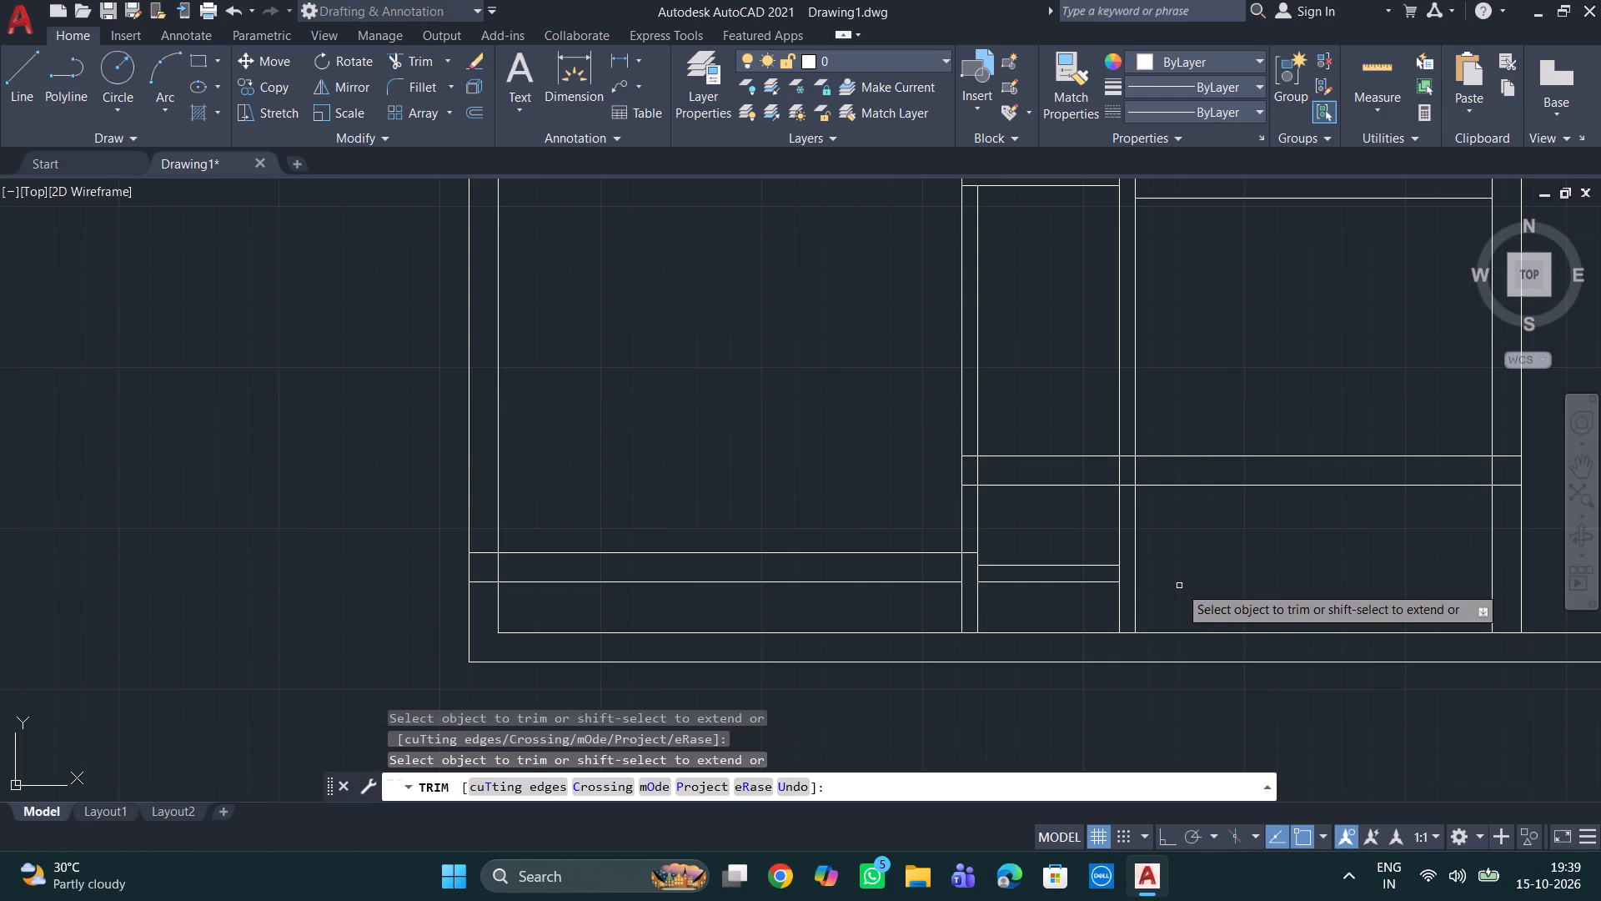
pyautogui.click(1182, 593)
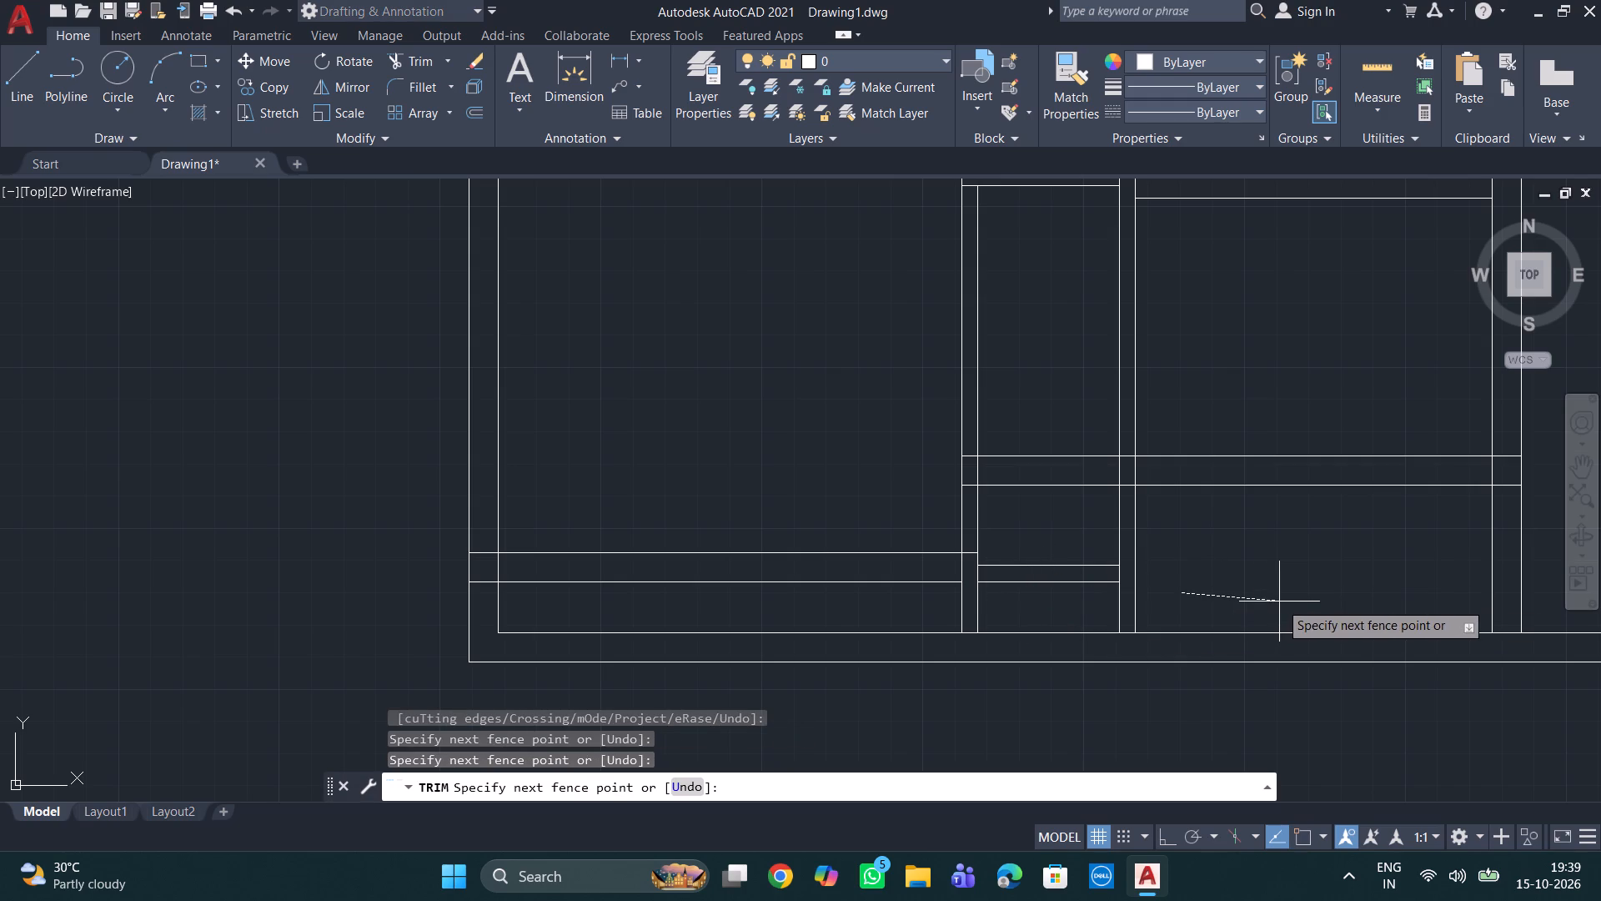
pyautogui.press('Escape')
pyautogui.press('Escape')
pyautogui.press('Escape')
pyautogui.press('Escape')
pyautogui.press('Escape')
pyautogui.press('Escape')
# Extend both short 5" partition lines to the right vertical partition's far line, and the lower one also to the left partition's far line.
pyautogui.press('e')
pyautogui.press('x')
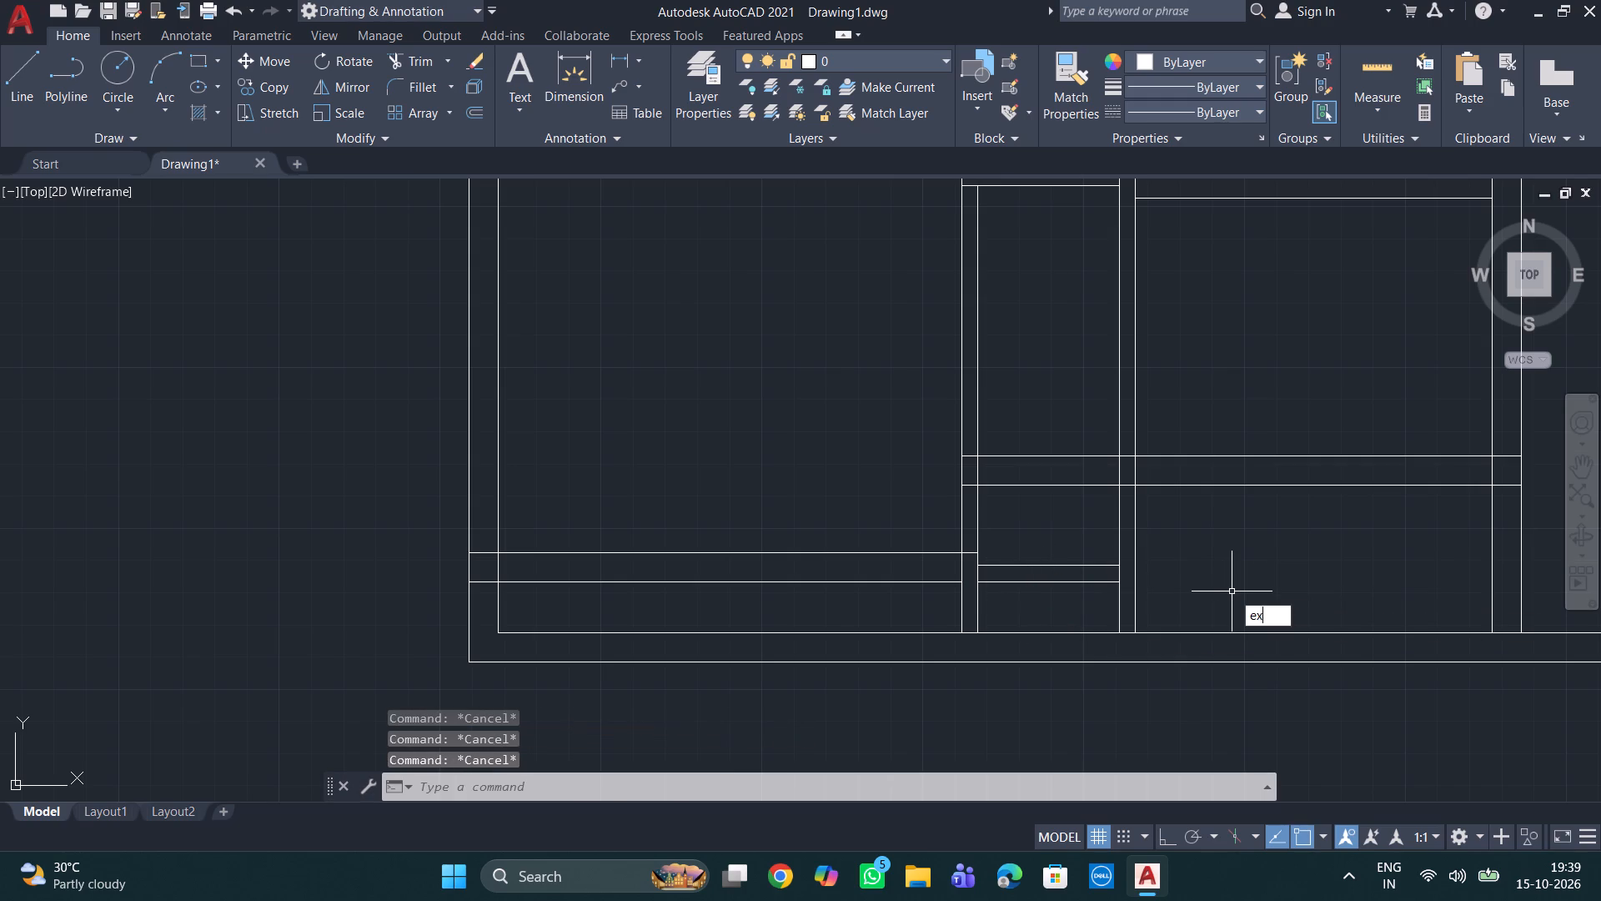
pyautogui.press('Return')
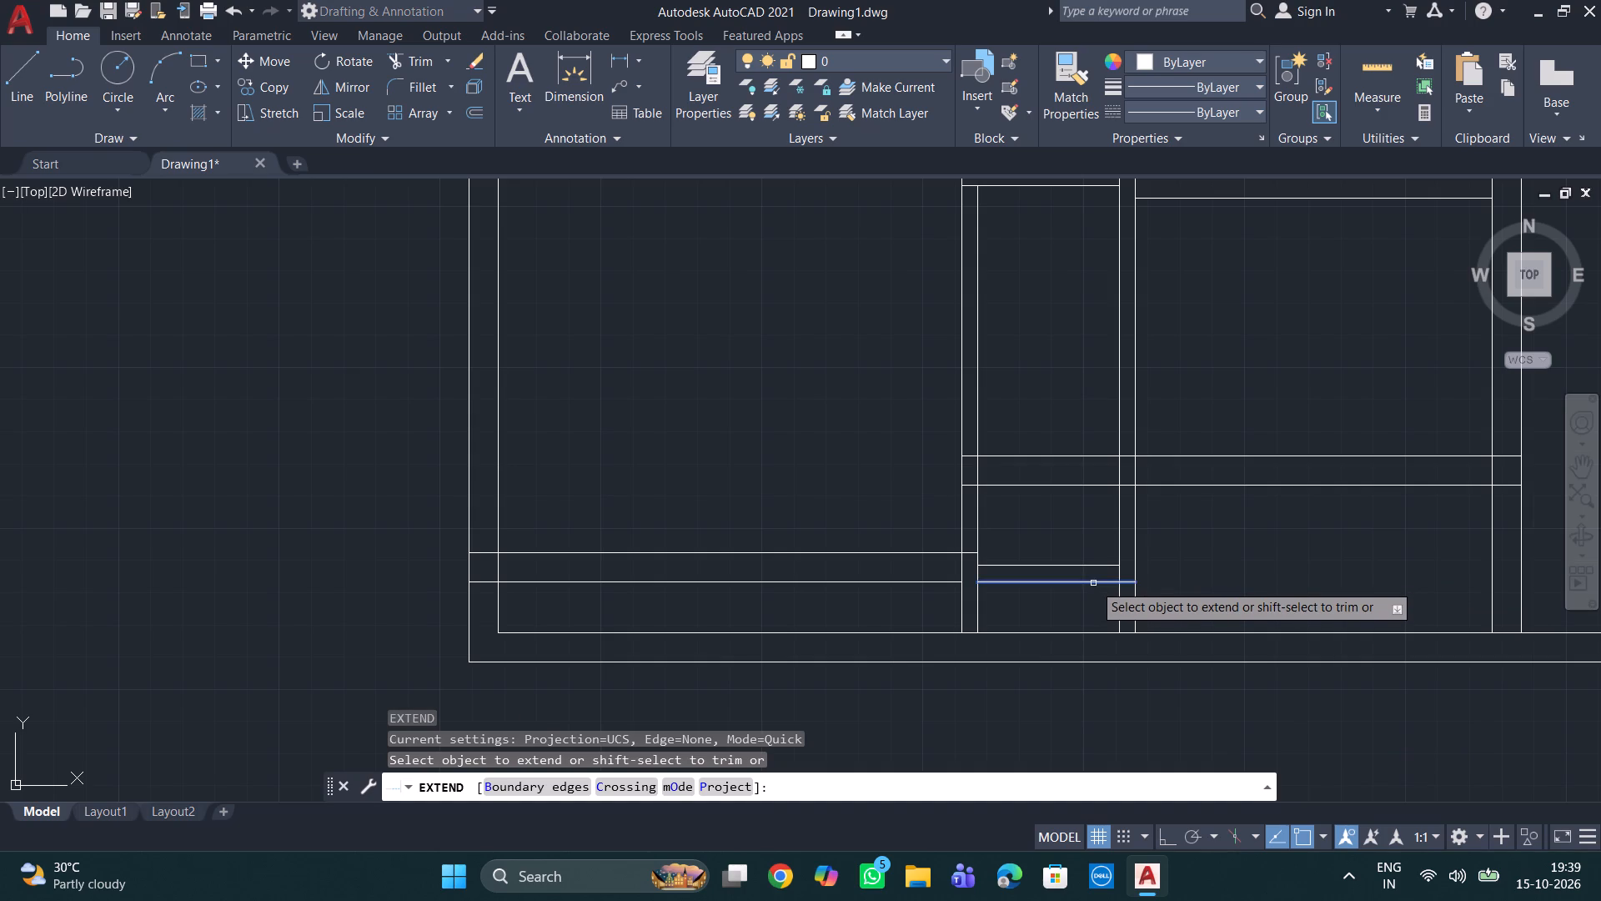
pyautogui.click(1093, 582)
pyautogui.click(1091, 566)
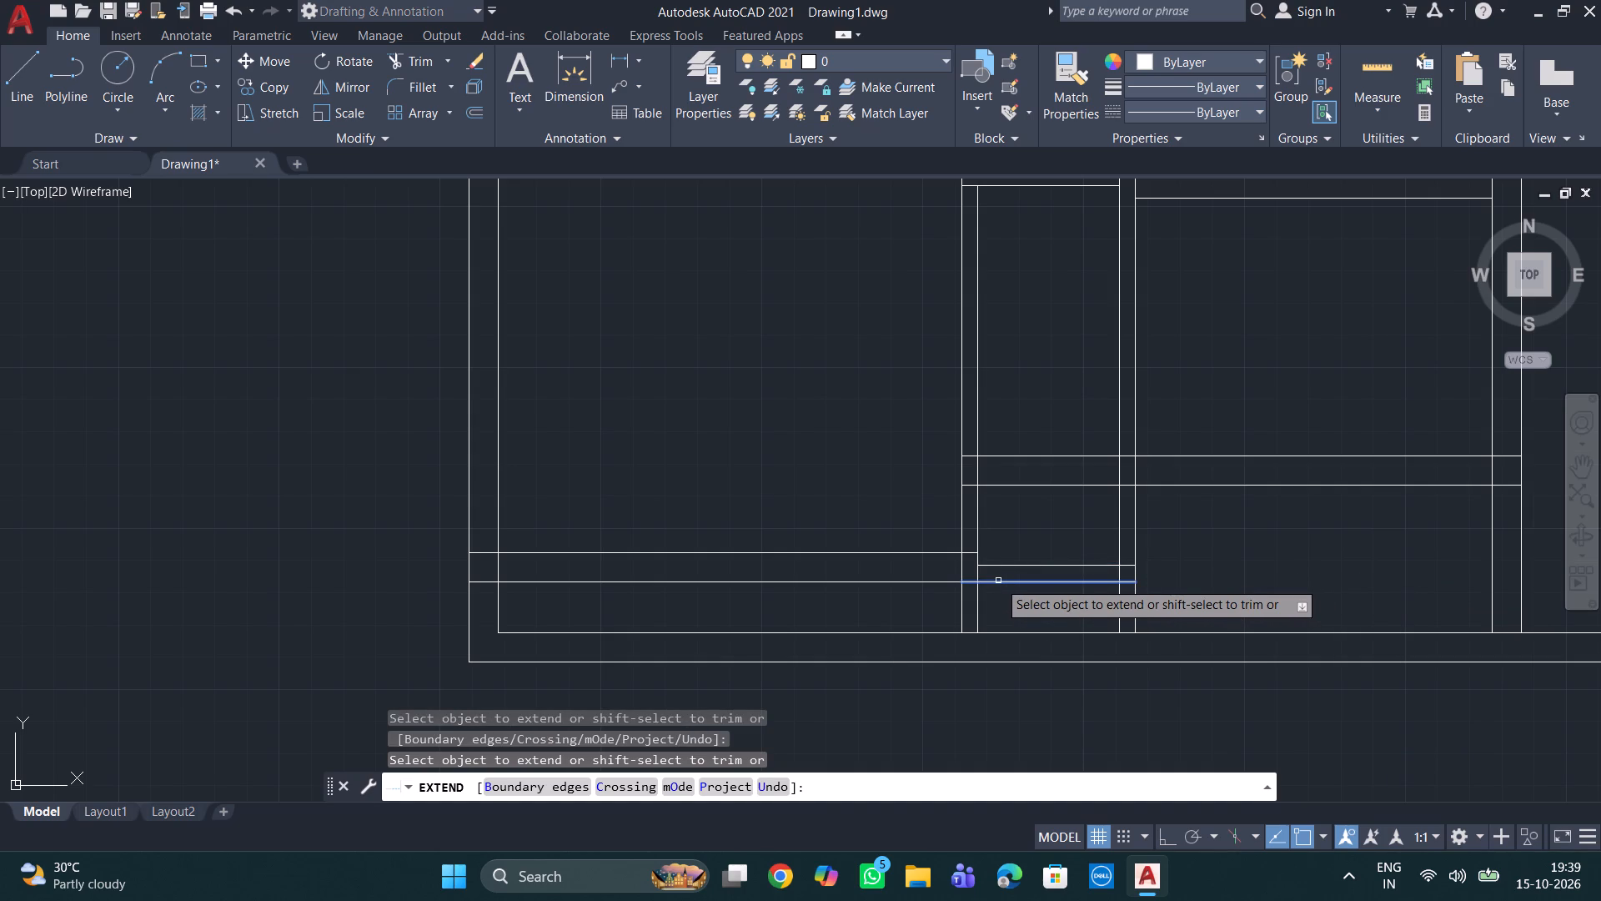
pyautogui.click(998, 581)
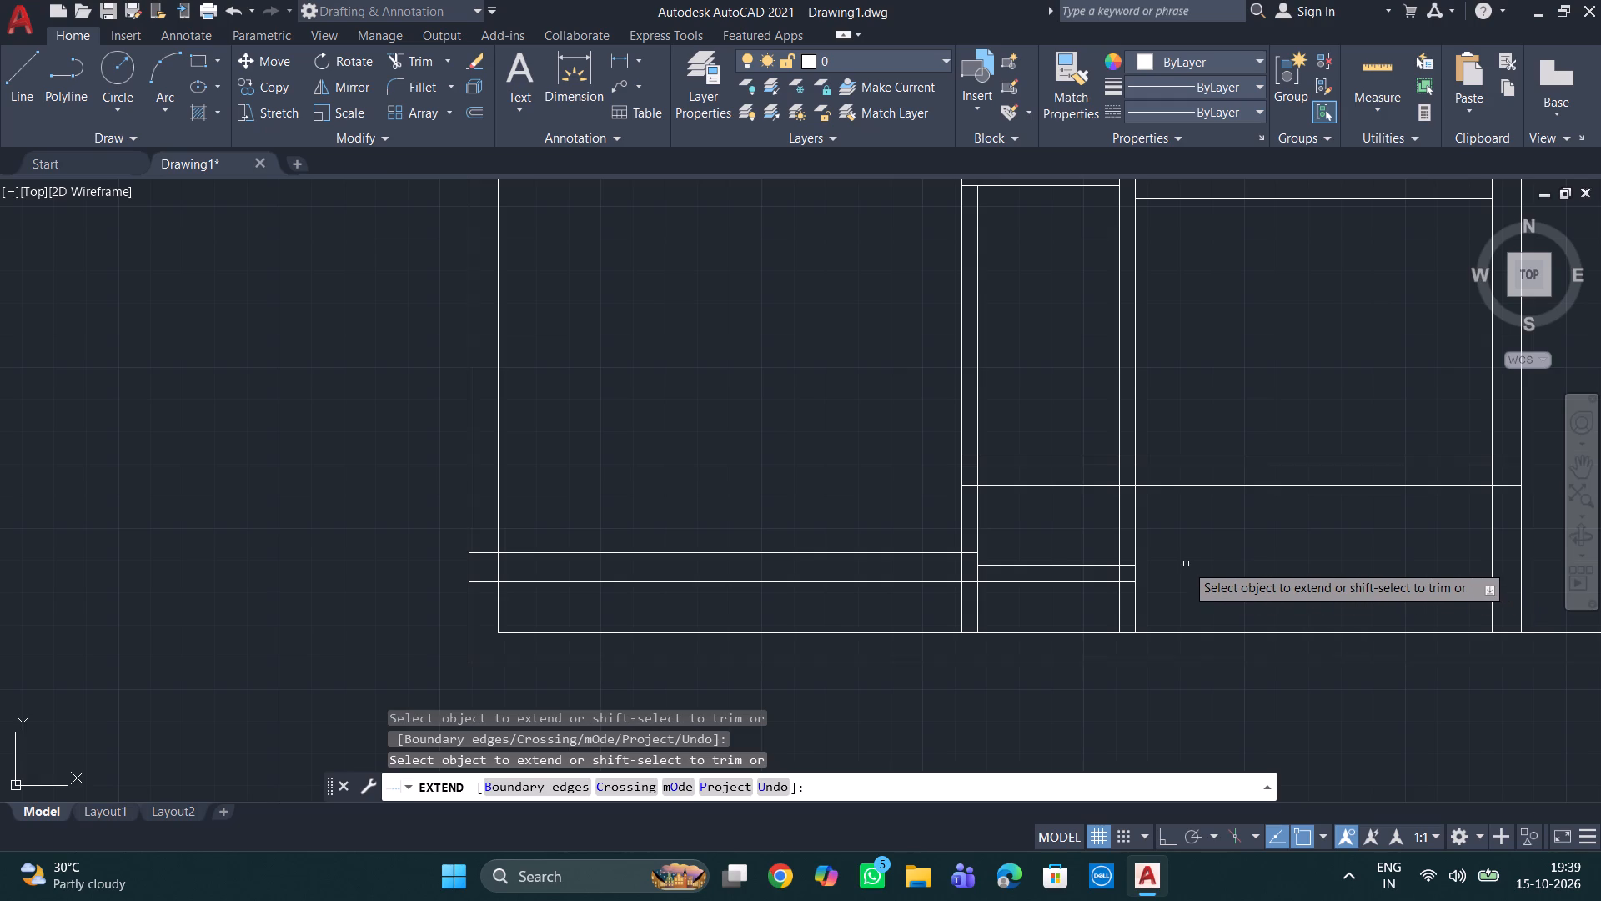
pyautogui.press('Escape')
pyautogui.press('Escape')
pyautogui.press('Escape')
pyautogui.press('Escape')
pyautogui.press('Escape')
pyautogui.press('Escape')
# Trim both lines of the two vertical partitions between the short 5" horizontal partition and the bottom outer wall.
pyautogui.scroll(-2, 1213, 575)
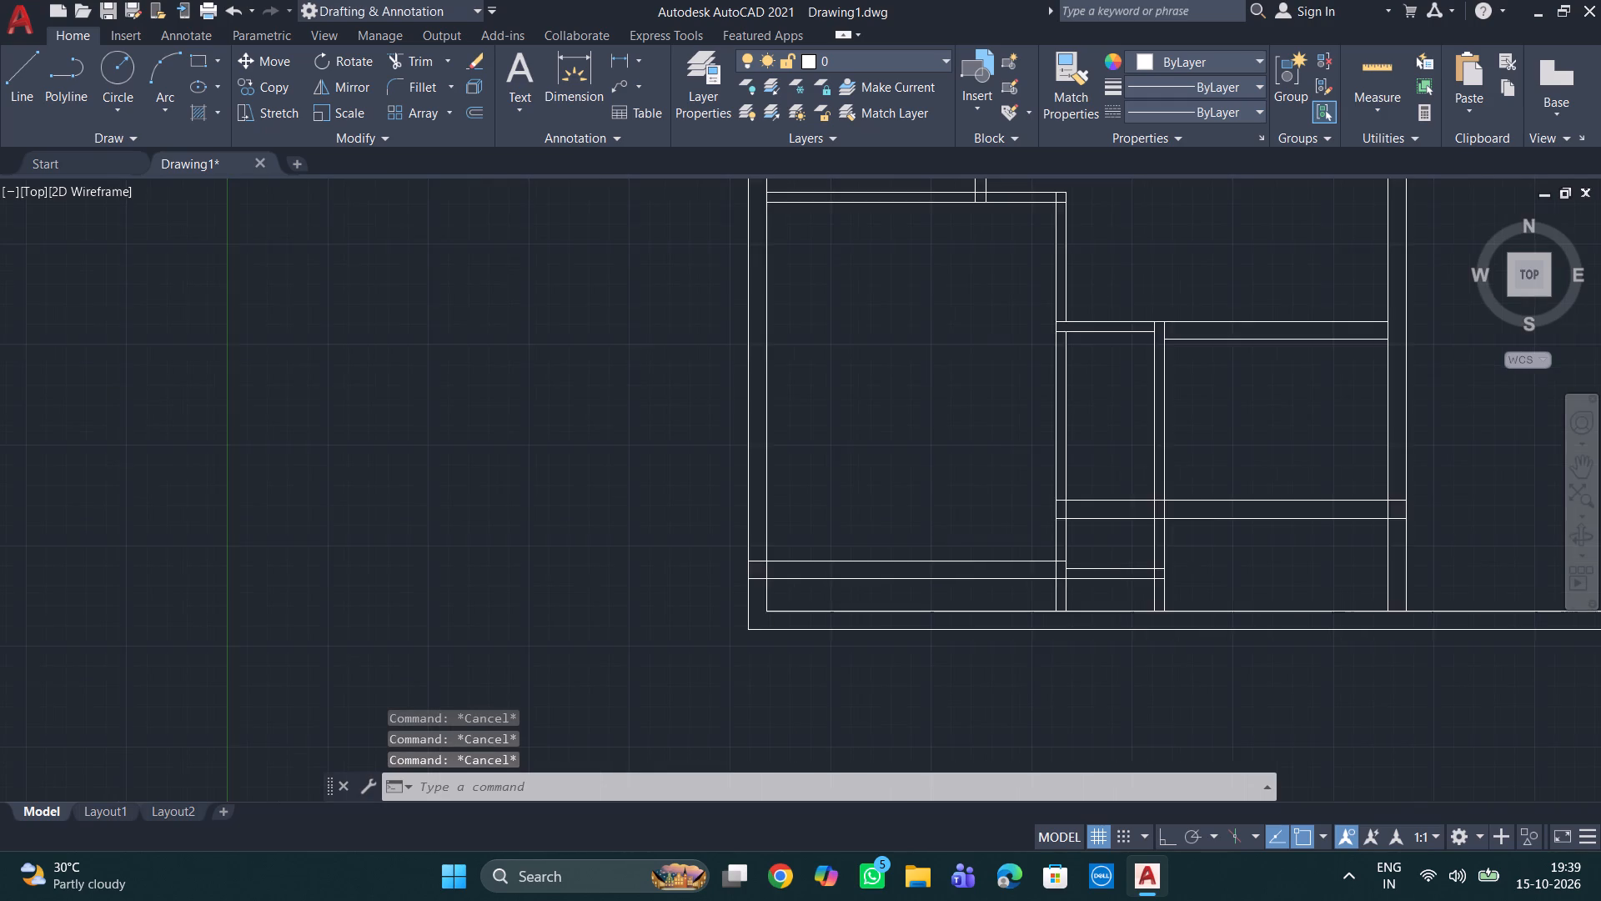
pyautogui.write('tr')
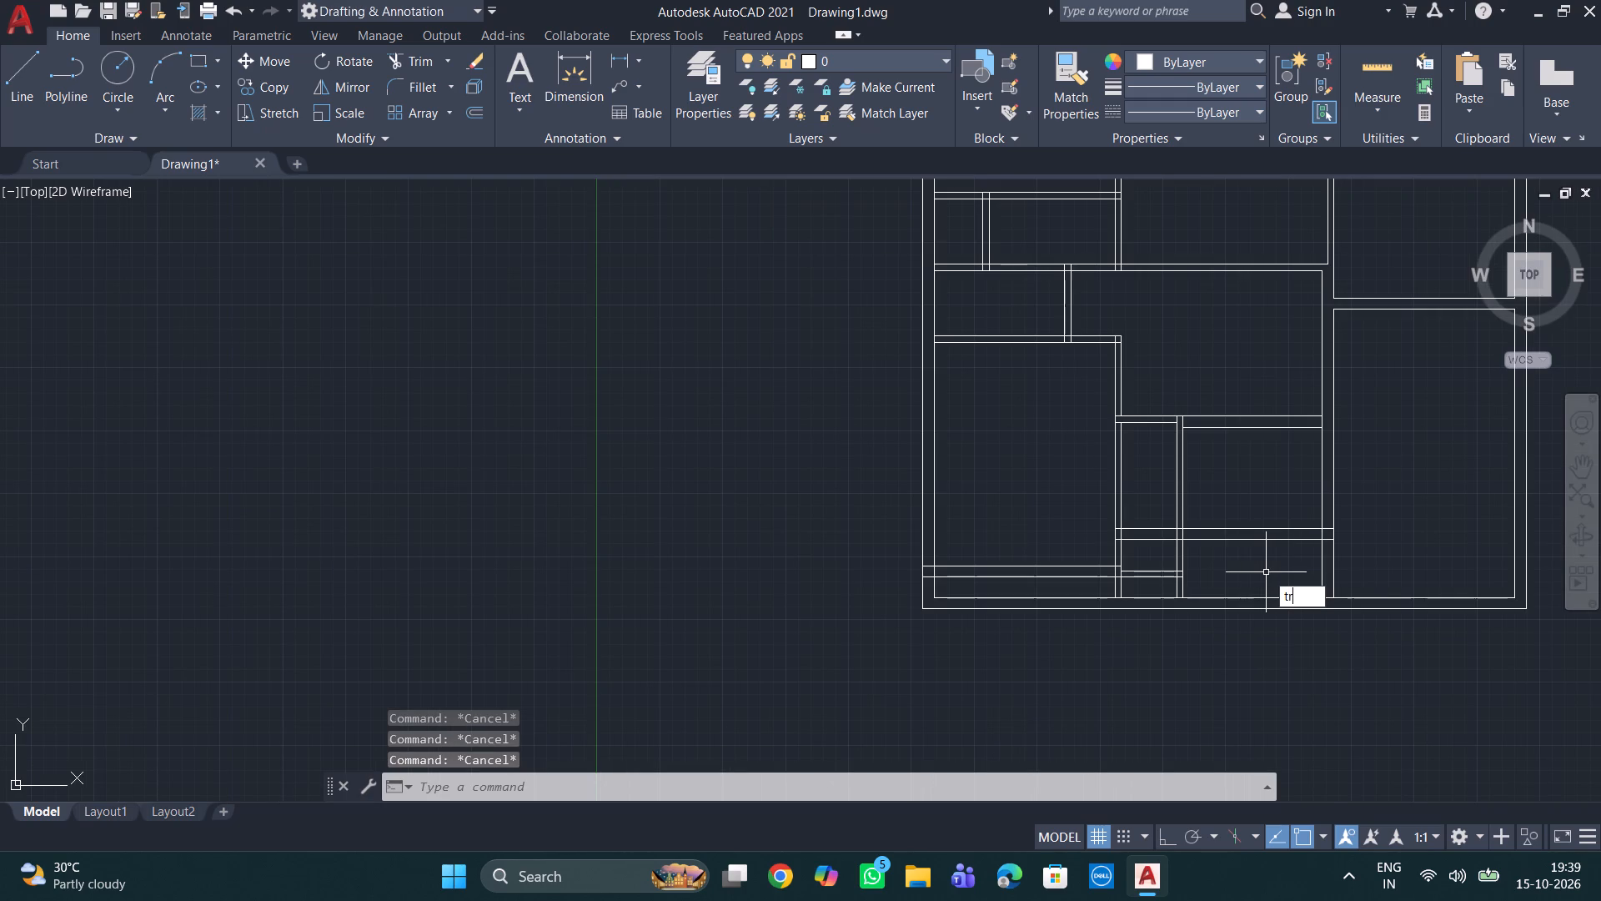
pyautogui.press('Return')
pyautogui.press('Return')
pyautogui.click(1204, 586)
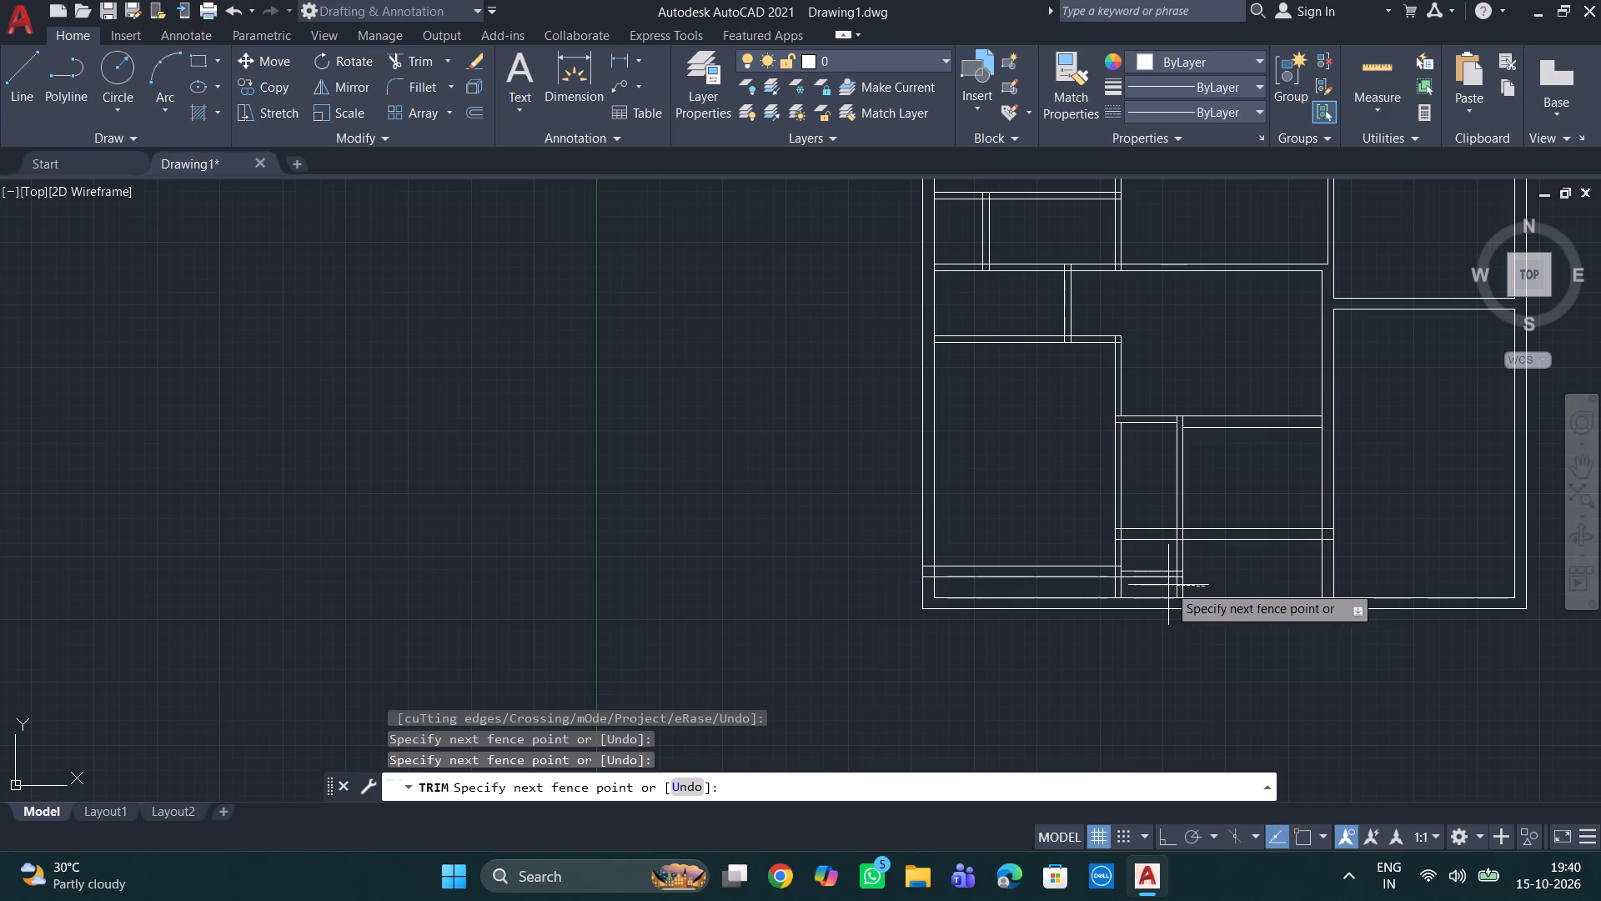
pyautogui.click(1087, 587)
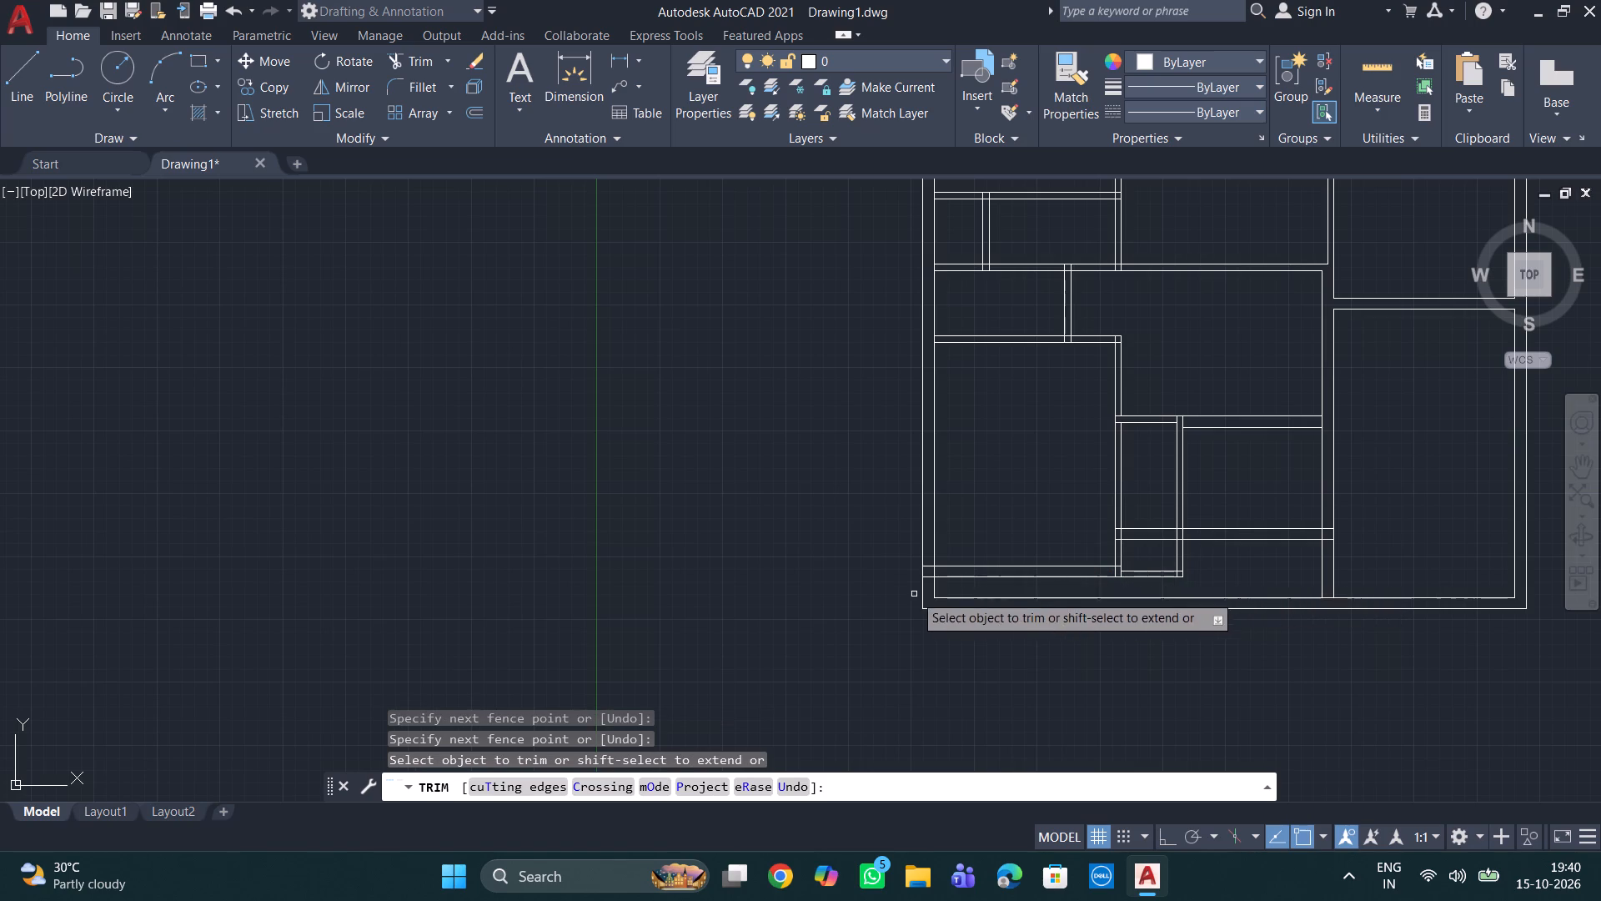
pyautogui.scroll(2, 966, 575)
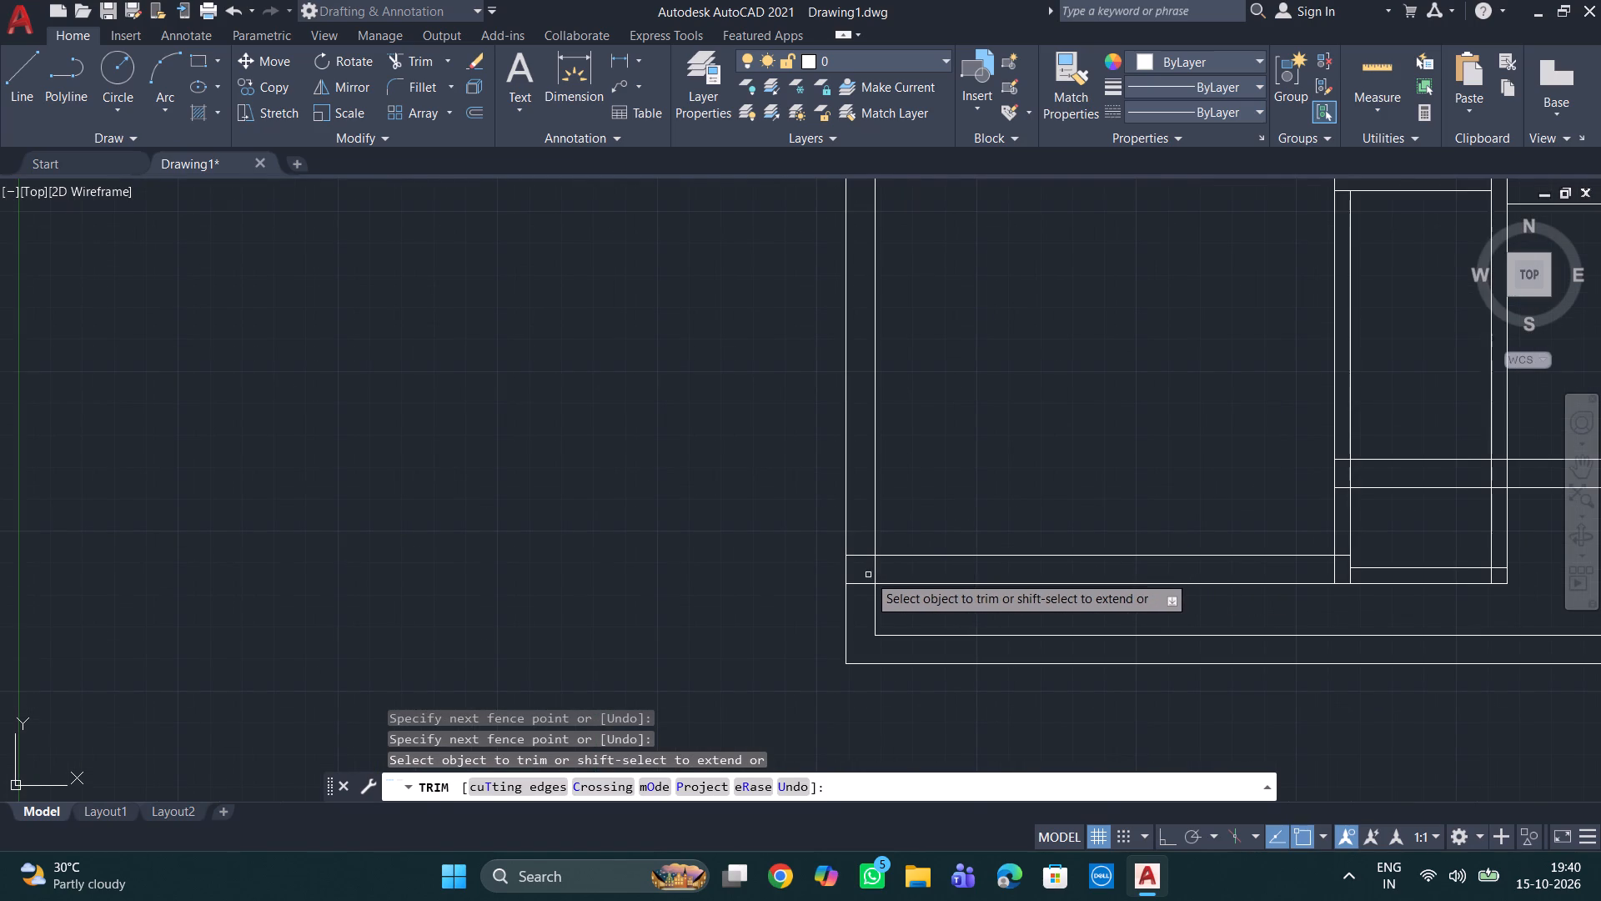
pyautogui.scroll(-2, 946, 613)
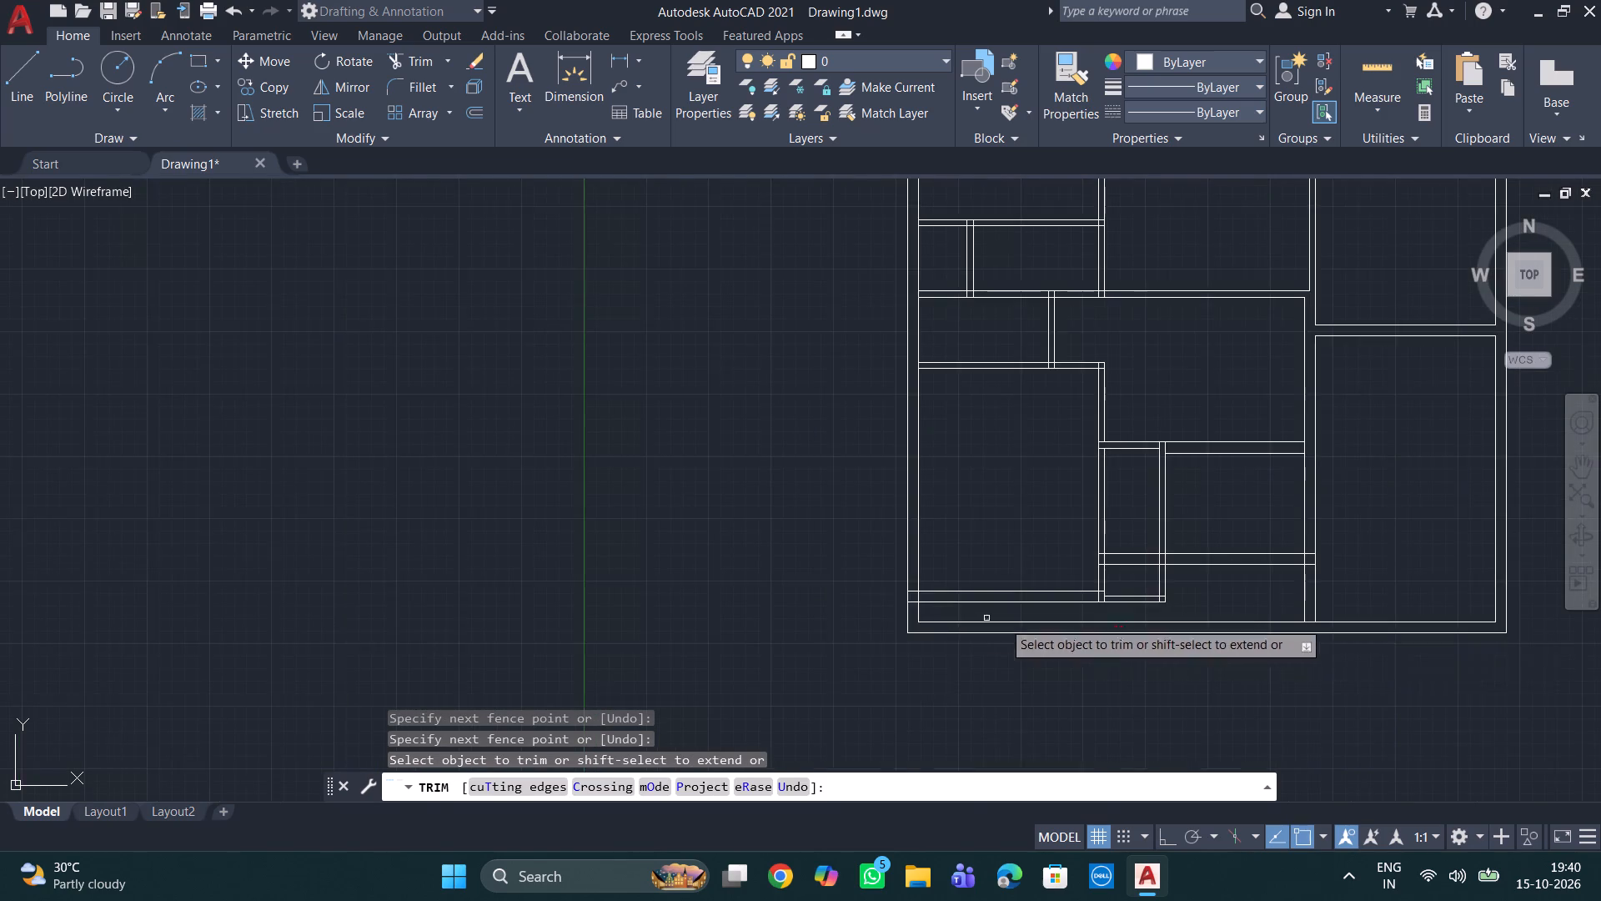
# Trim the junction where the horizontal partition below the top-left room meets the vertical partition, removing both line ends and the segment between them.
pyautogui.scroll(-2, 1380, 606)
pyautogui.moveTo(1398, 570); pyautogui.dragTo(1133, 793, button='middle')
pyautogui.scroll(2, 1061, 688)
pyautogui.moveTo(1064, 682); pyautogui.dragTo(1145, 576, button='middle')
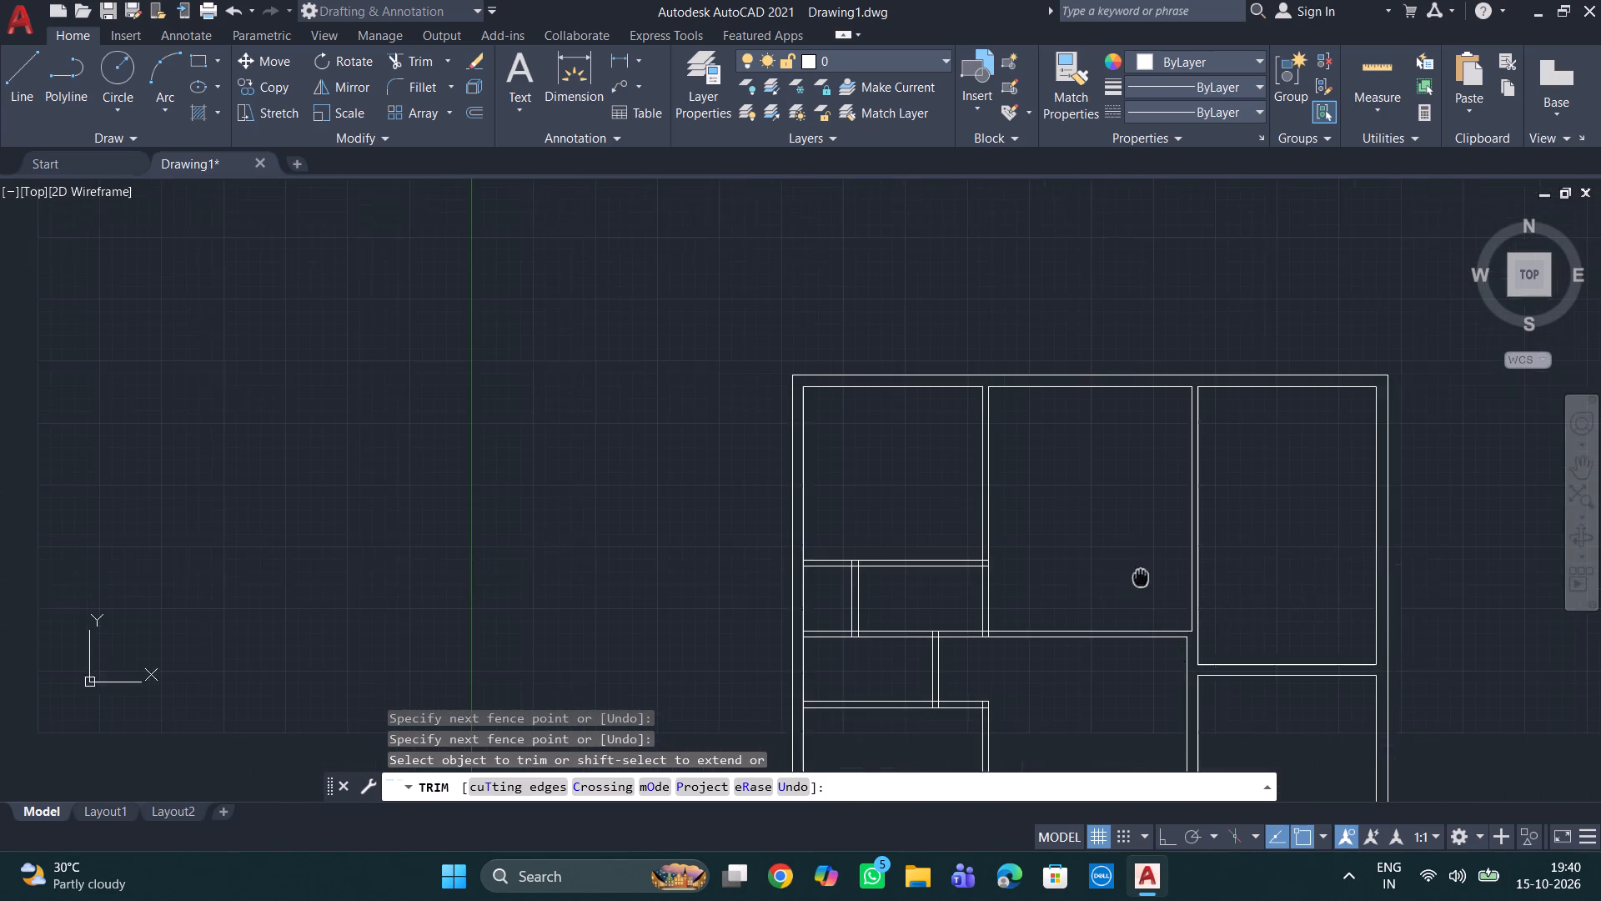
pyautogui.scroll(1, 1035, 503)
pyautogui.scroll(3, 998, 604)
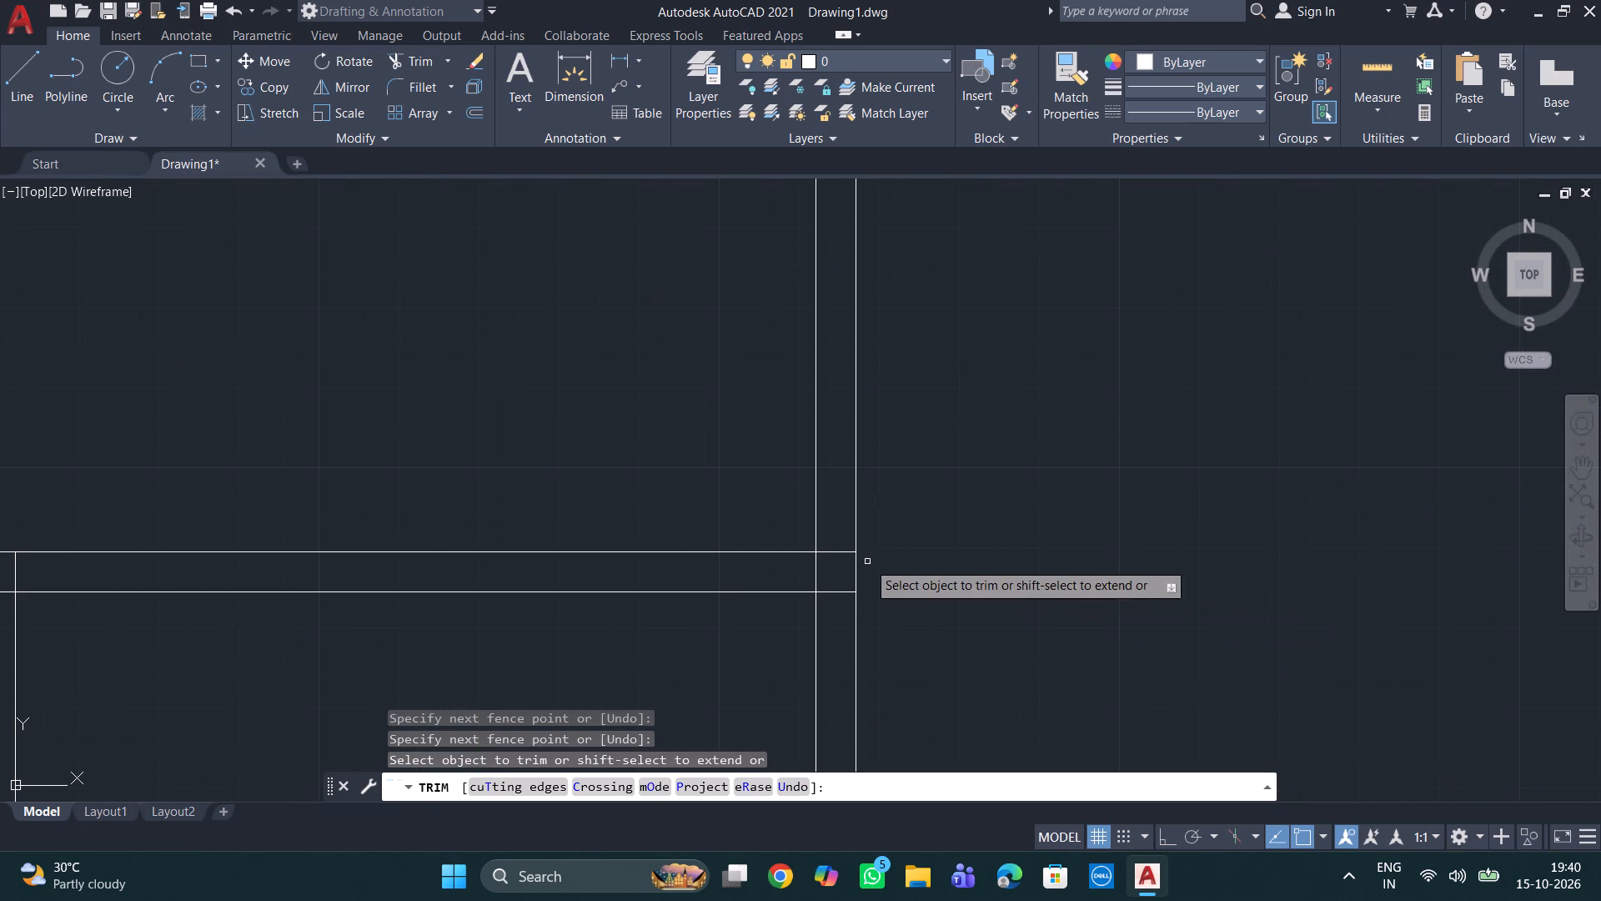
pyautogui.click(831, 551)
pyautogui.click(841, 592)
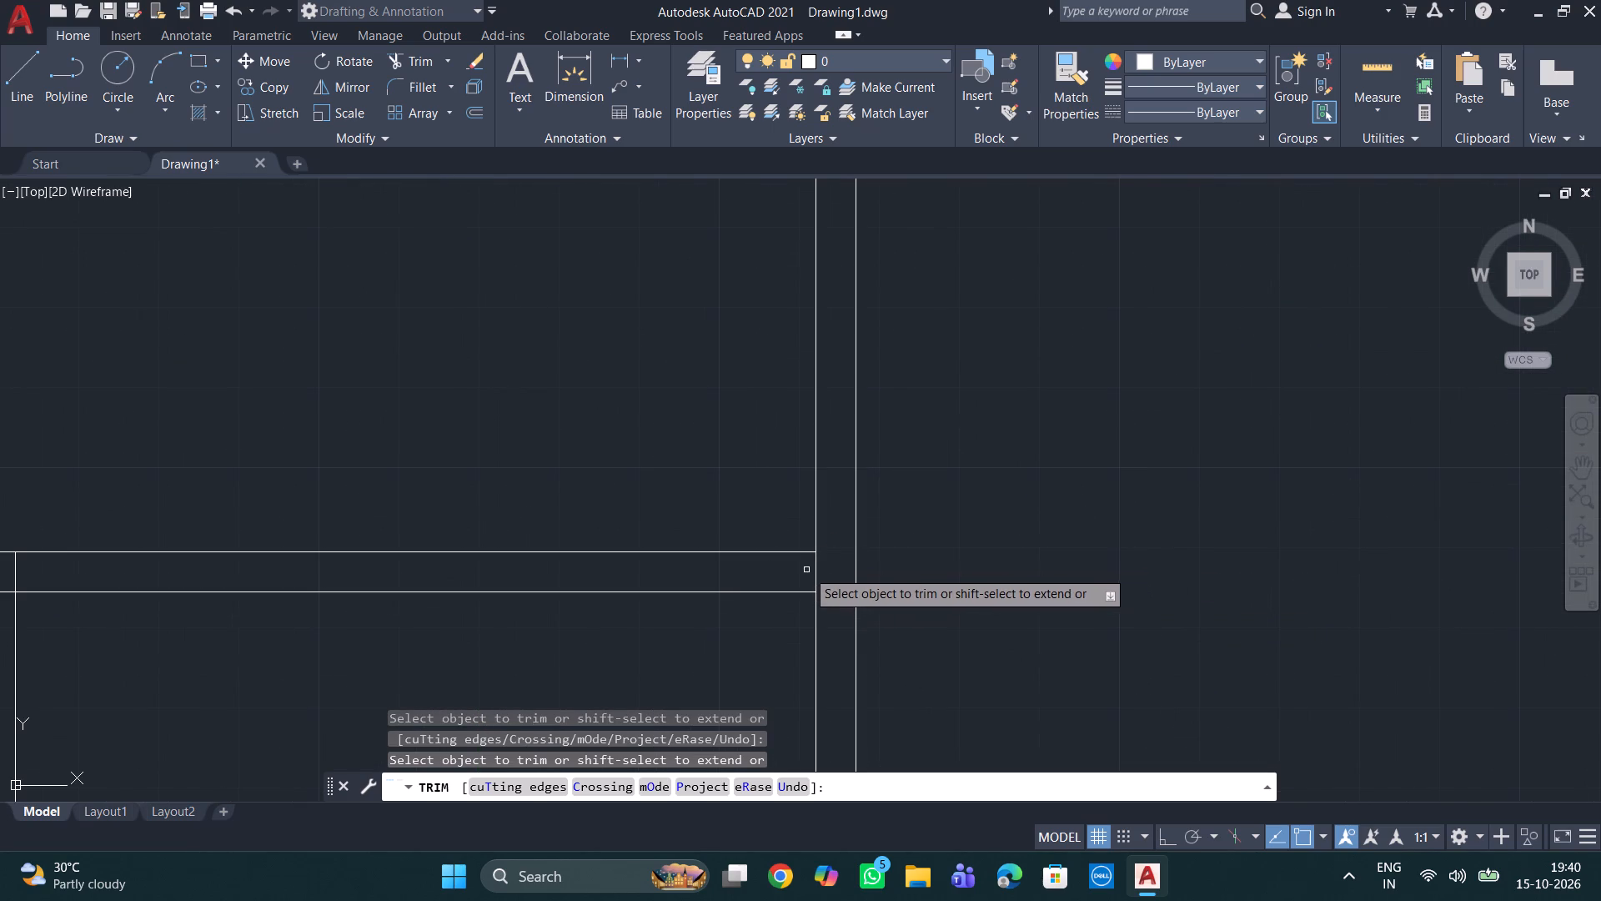
pyautogui.click(815, 572)
# Trim the same horizontal partition's junctions with the left outer wall and the short vertical partition below it.
pyautogui.scroll(-4, 893, 586)
pyautogui.moveTo(936, 580); pyautogui.dragTo(1260, 576, button='middle')
pyautogui.scroll(4, 1023, 570)
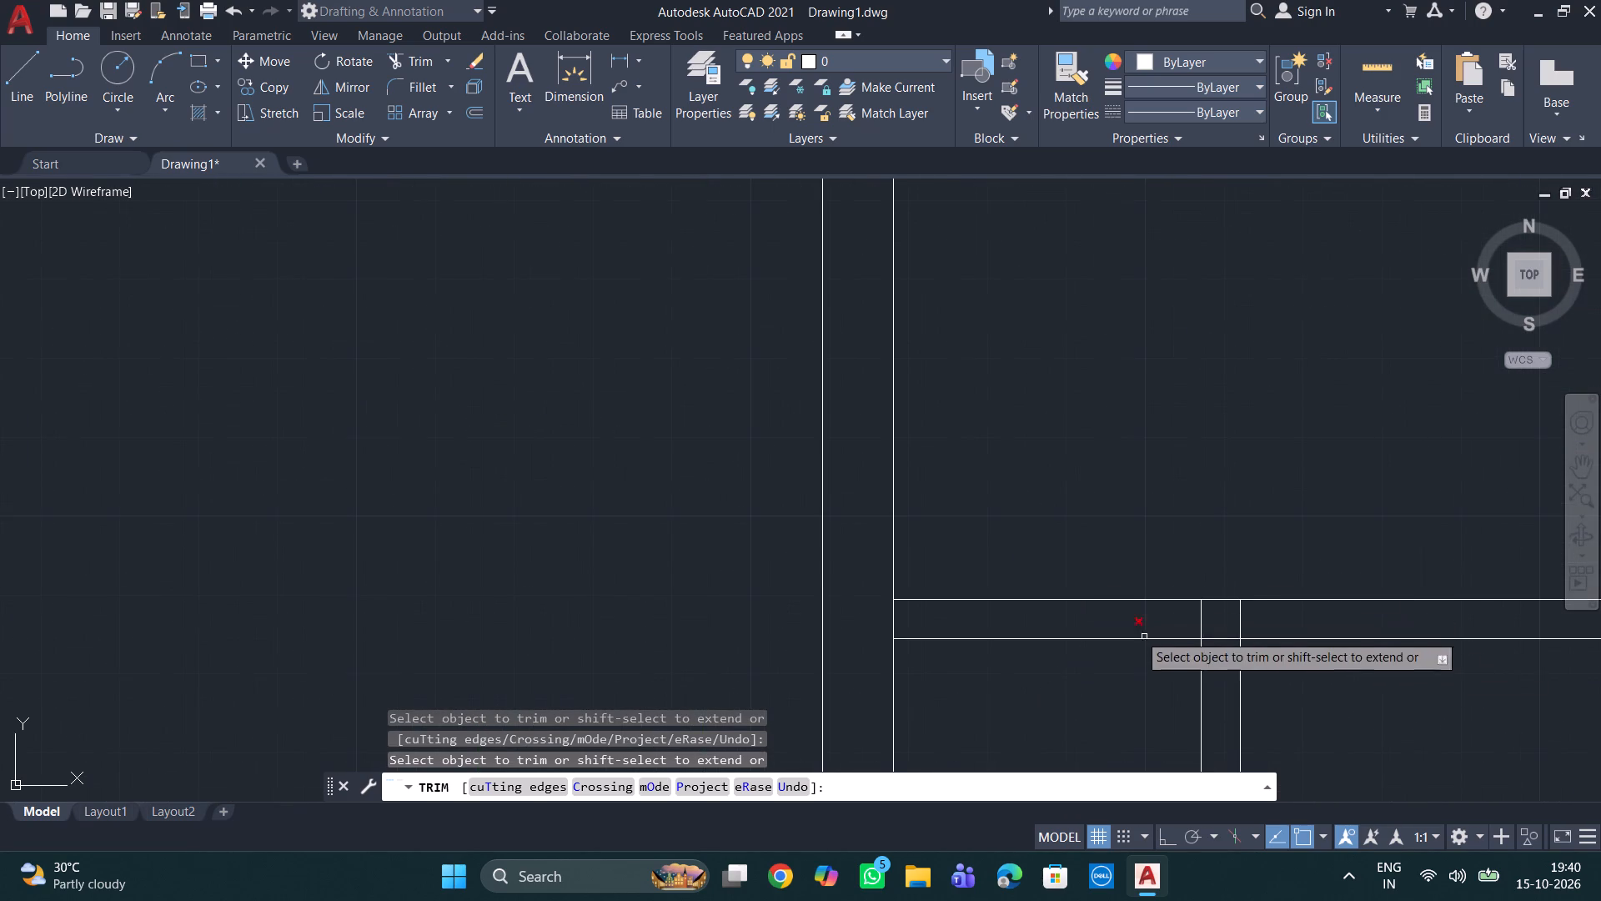
pyautogui.click(1141, 620)
pyautogui.click(1342, 622)
pyautogui.click(899, 618)
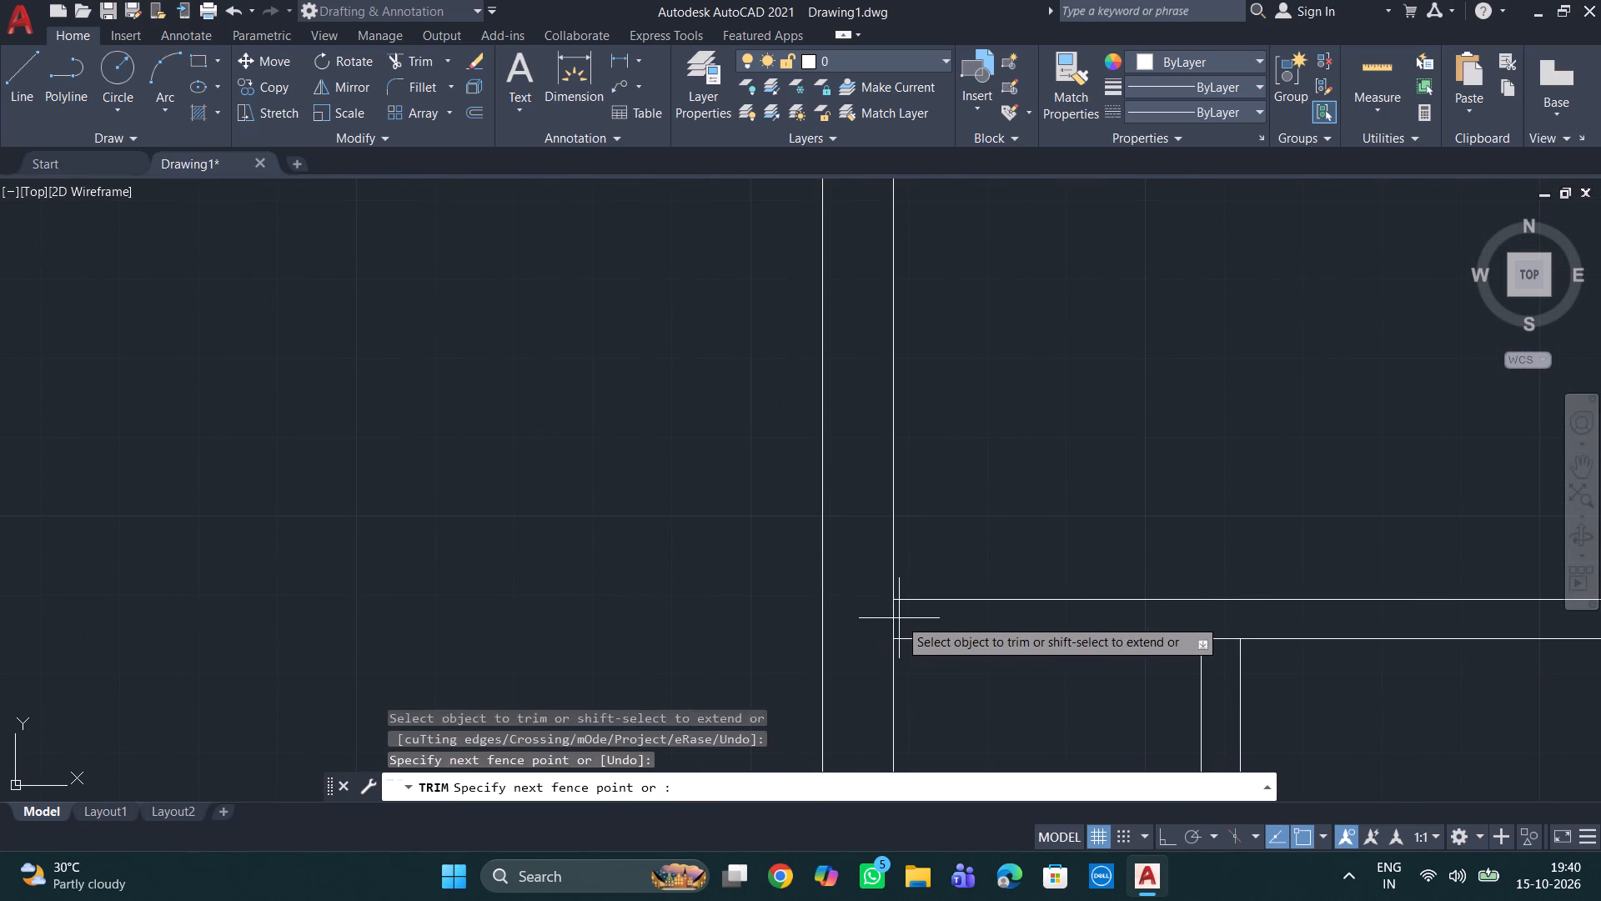
pyautogui.click(878, 616)
pyautogui.scroll(-3, 1016, 649)
pyautogui.moveTo(1037, 662); pyautogui.dragTo(1028, 612, button='middle')
pyautogui.scroll(3, 1070, 612)
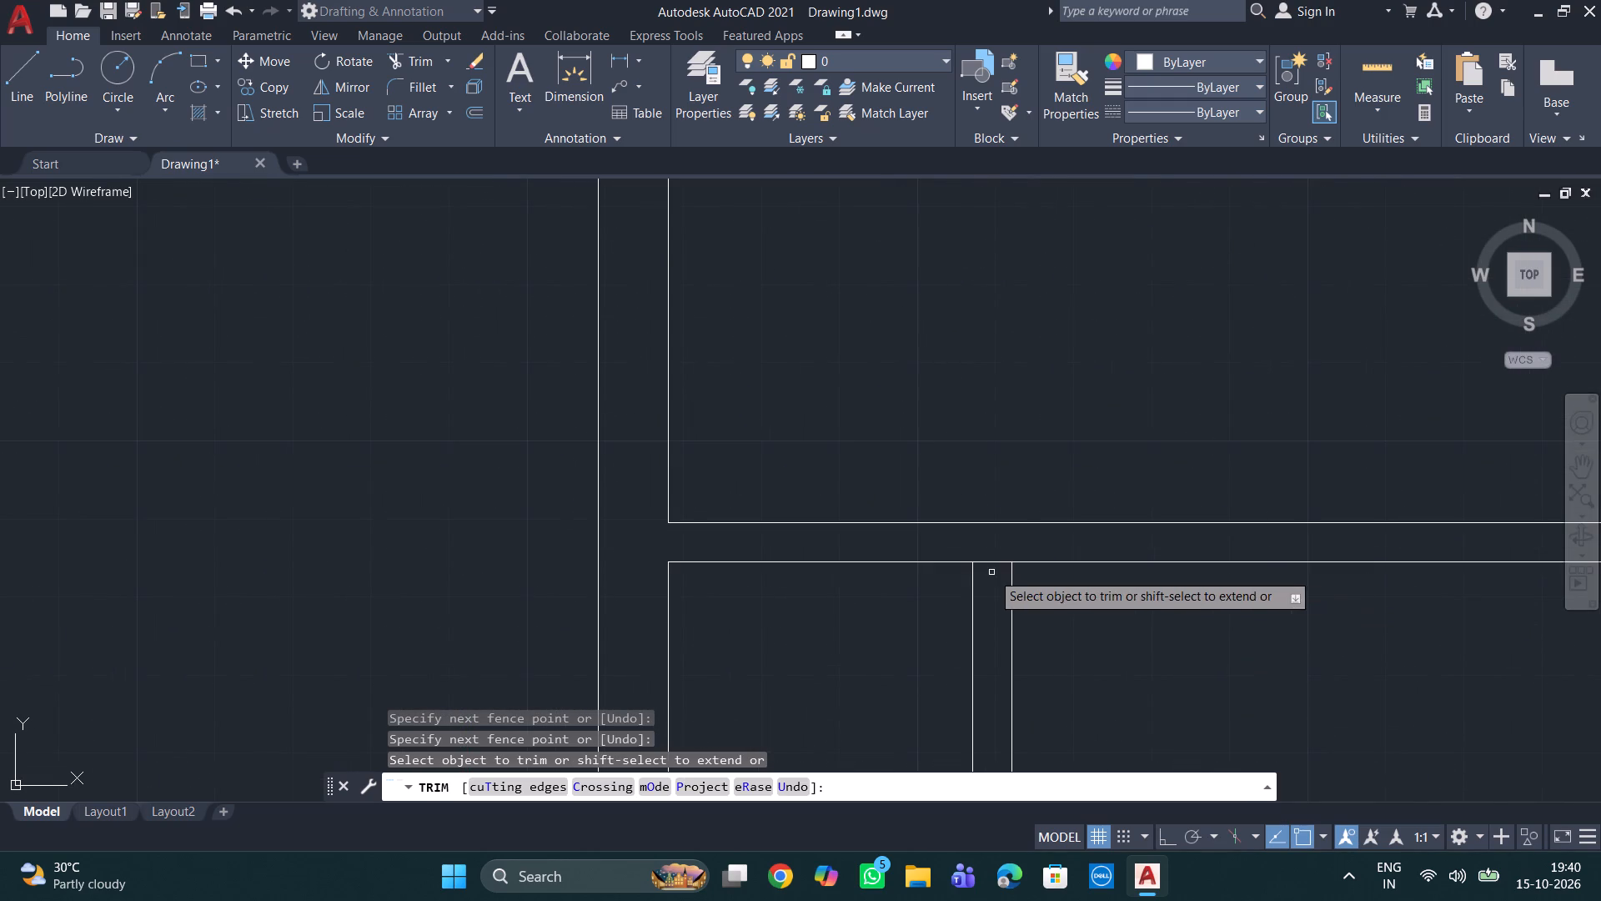
pyautogui.click(991, 564)
# Trim the junctions at the short vertical partition's lower end and where that lower horizontal partition meets the left outer wall.
pyautogui.scroll(-3, 1083, 614)
pyautogui.moveTo(1086, 612); pyautogui.dragTo(1070, 534, button='middle')
pyautogui.scroll(3, 1085, 617)
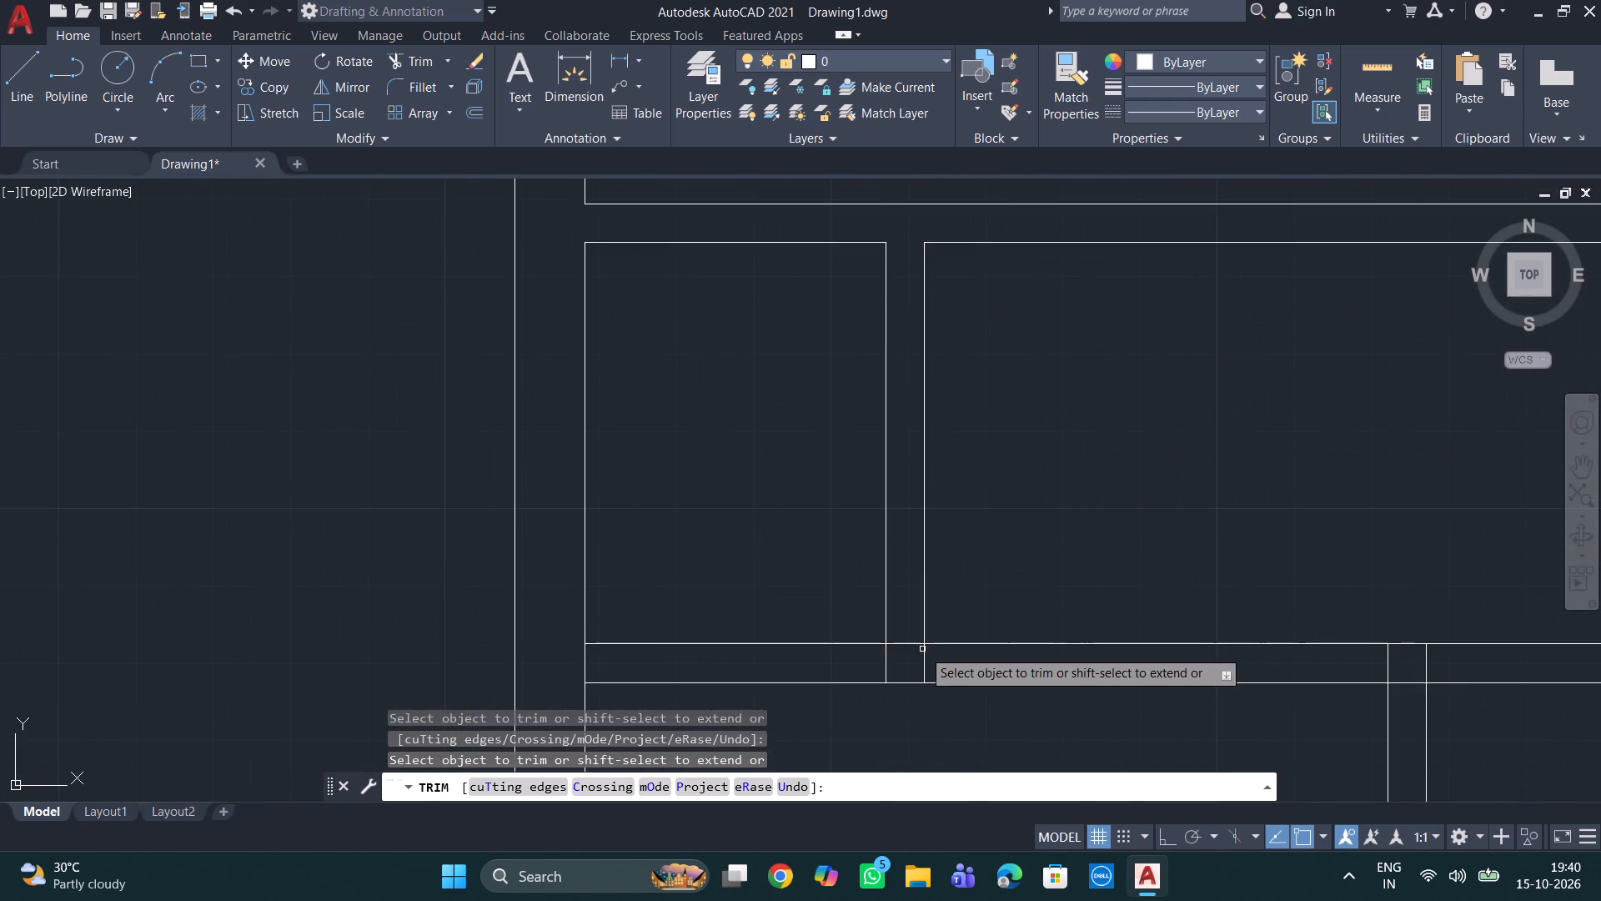
pyautogui.click(903, 642)
pyautogui.moveTo(864, 657); pyautogui.dragTo(876, 657)
pyautogui.moveTo(990, 662); pyautogui.dragTo(982, 662)
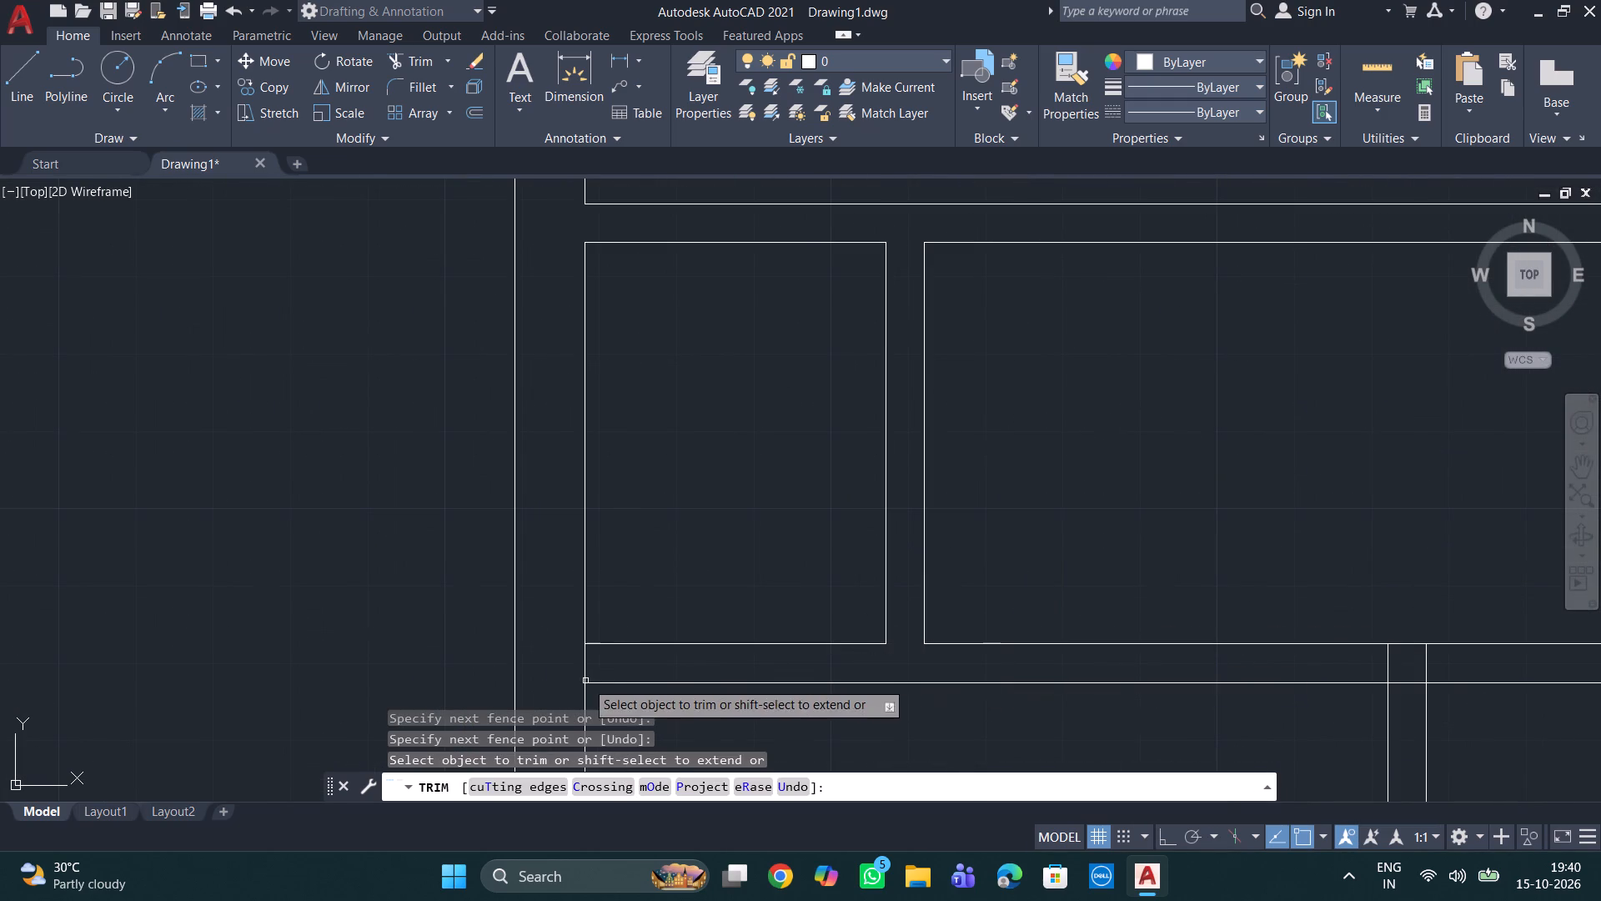
pyautogui.click(588, 661)
pyautogui.click(565, 659)
pyautogui.scroll(-4, 769, 669)
pyautogui.moveTo(981, 708); pyautogui.dragTo(852, 674, button='middle')
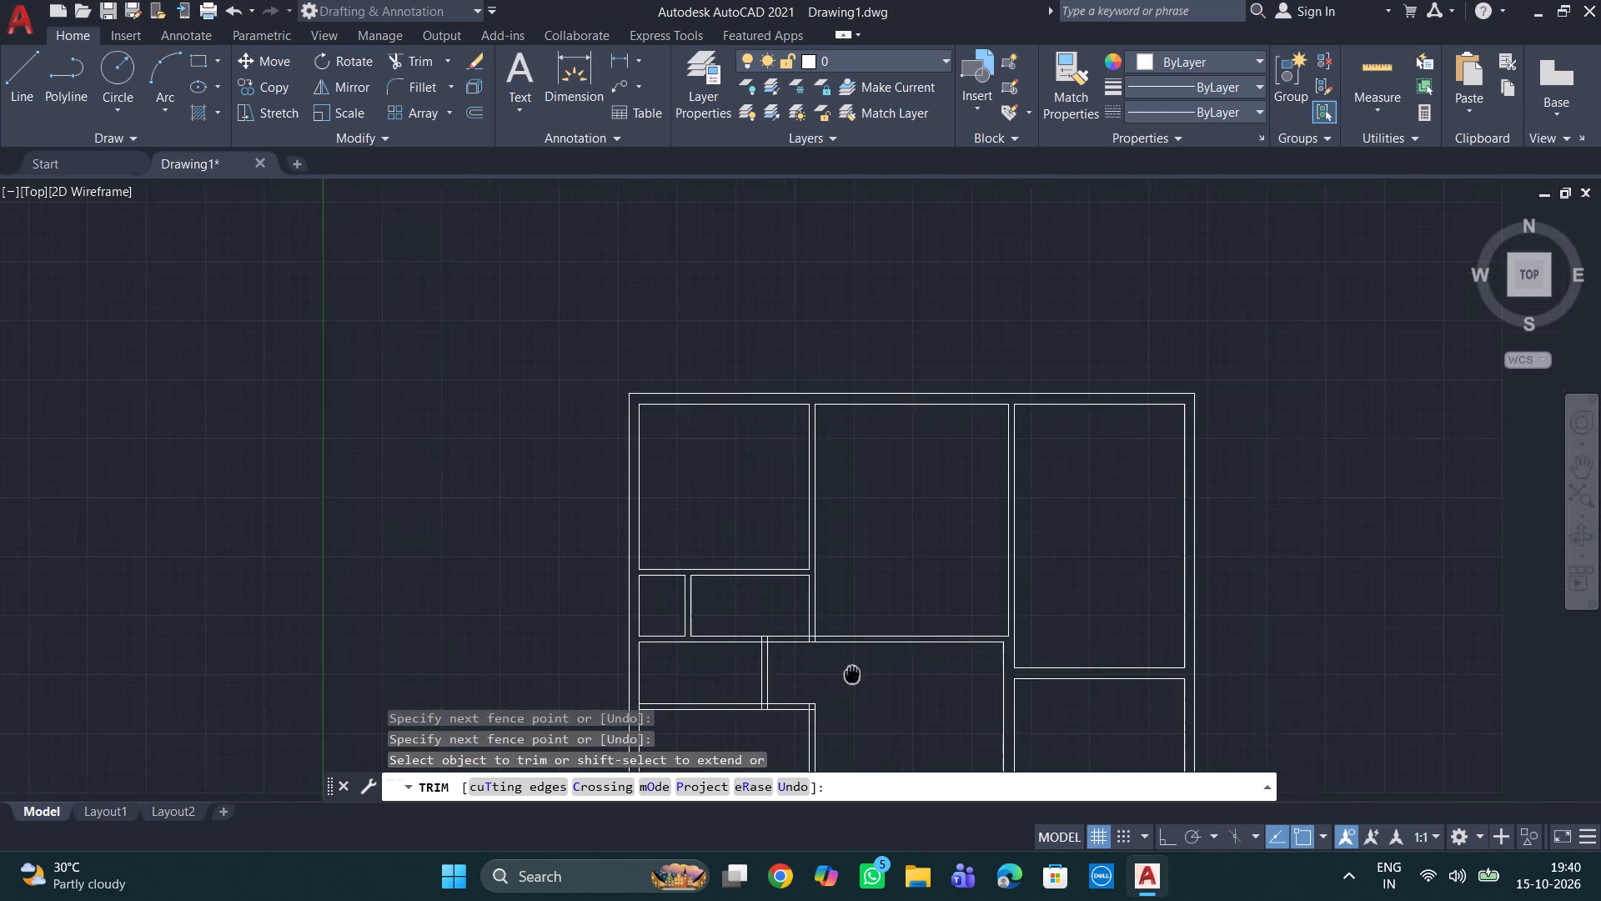
# Trim the middle horizontal partition's junctions with the long vertical partition above and the short vertical partition below, removing stubs and segments between them.
pyautogui.scroll(4, 853, 661)
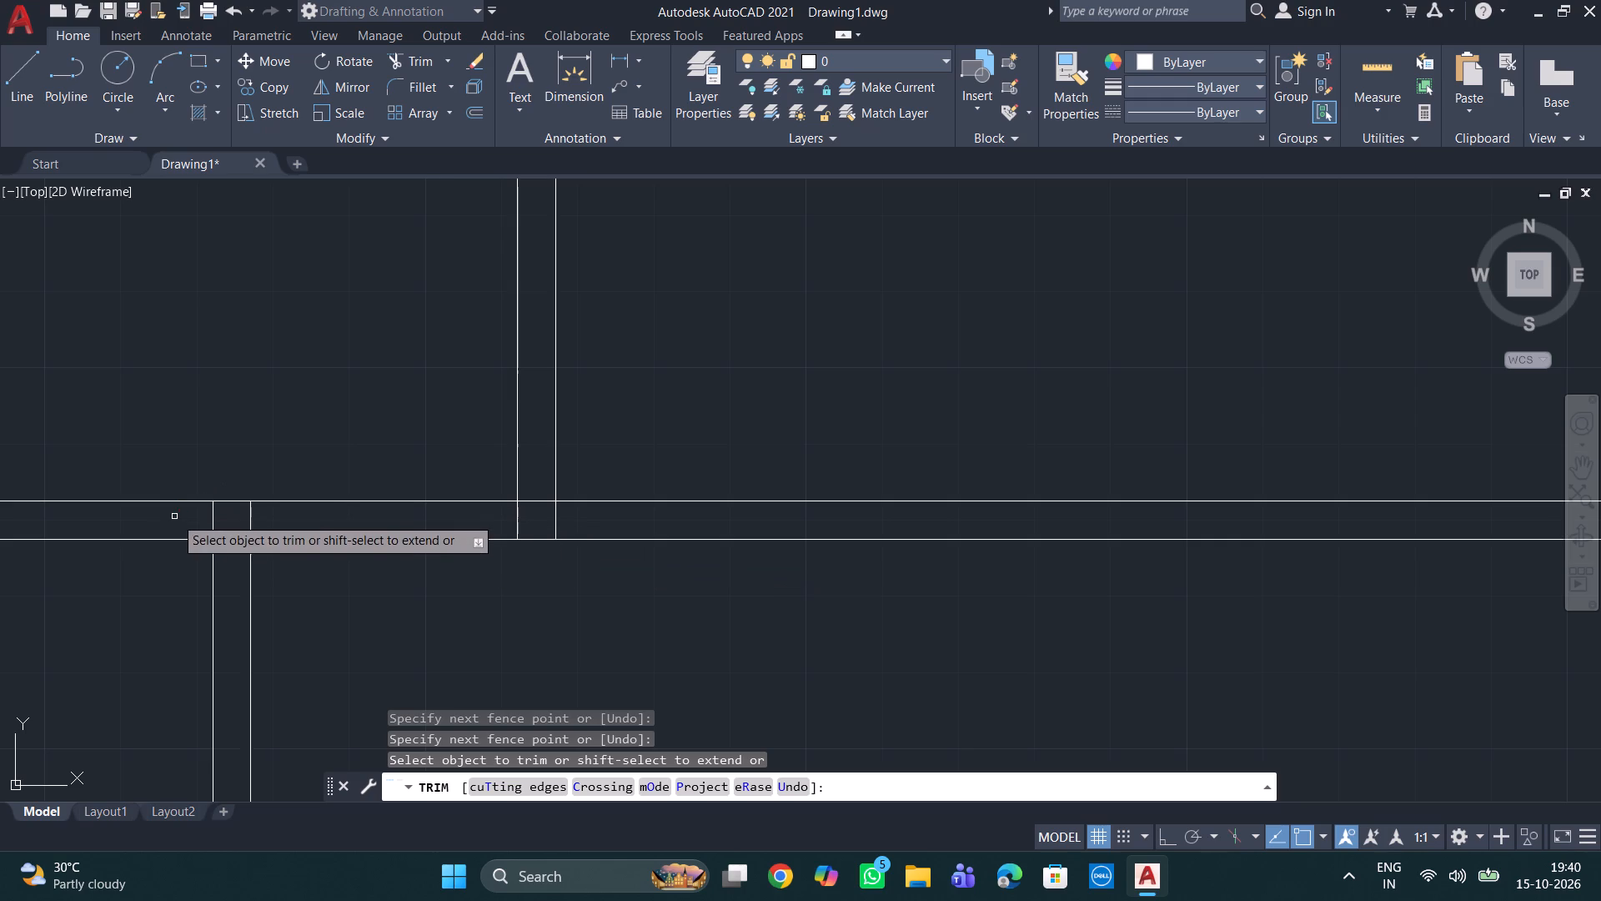
pyautogui.click(184, 524)
pyautogui.click(660, 521)
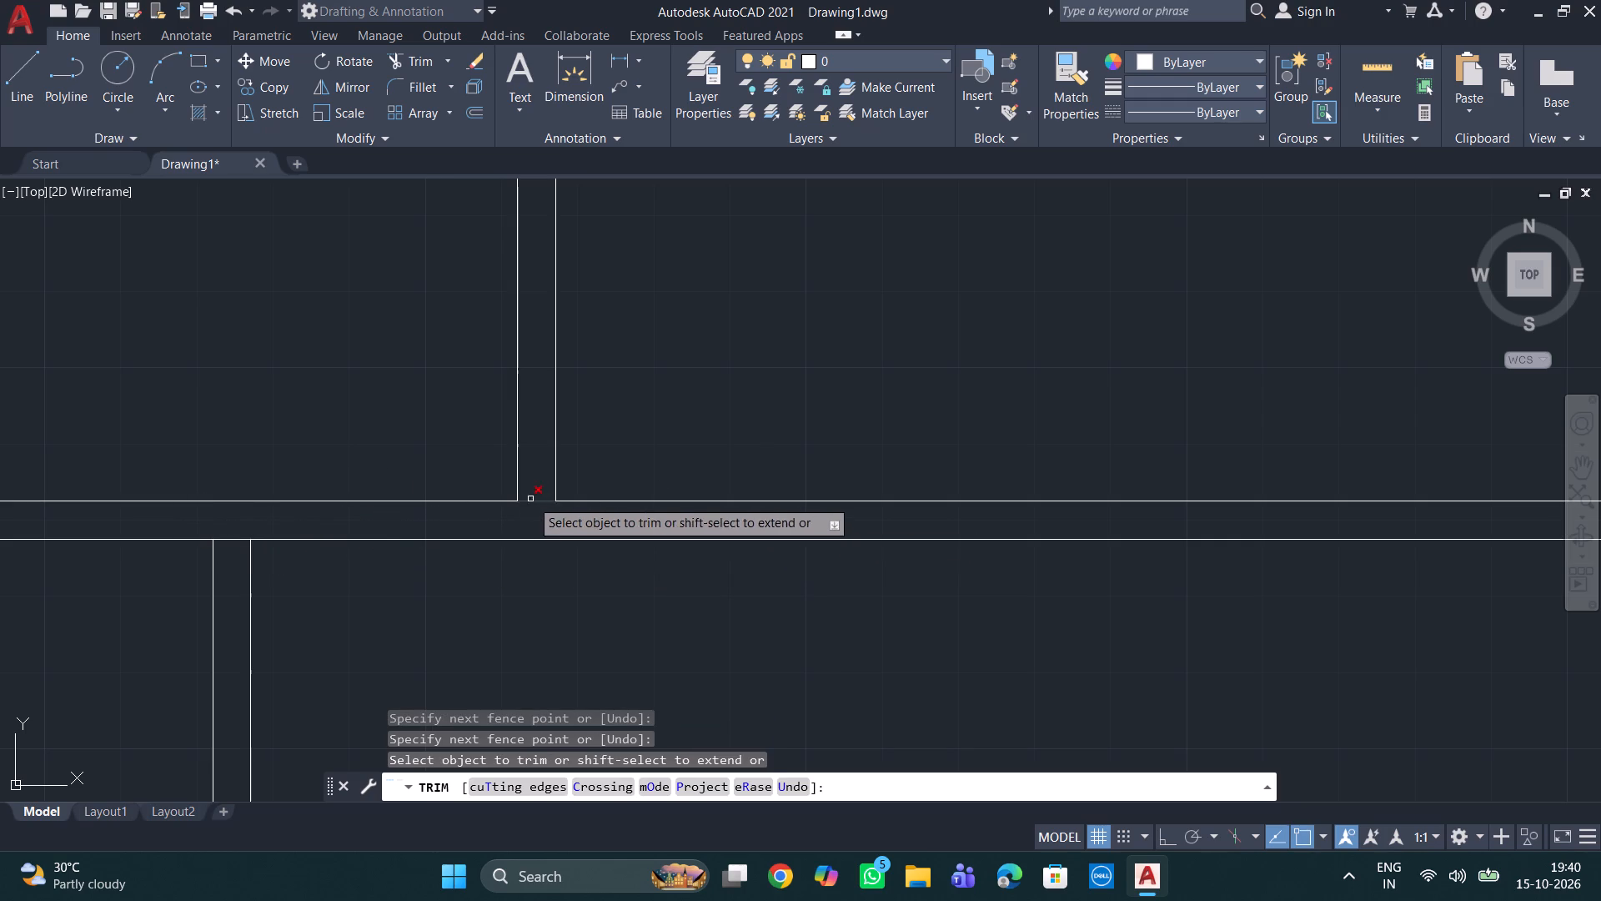
pyautogui.click(530, 497)
pyautogui.click(545, 525)
pyautogui.scroll(-4, 577, 561)
pyautogui.moveTo(620, 599); pyautogui.dragTo(670, 568, button='middle')
pyautogui.scroll(2, 580, 556)
pyautogui.scroll(3, 542, 491)
pyautogui.click(585, 476)
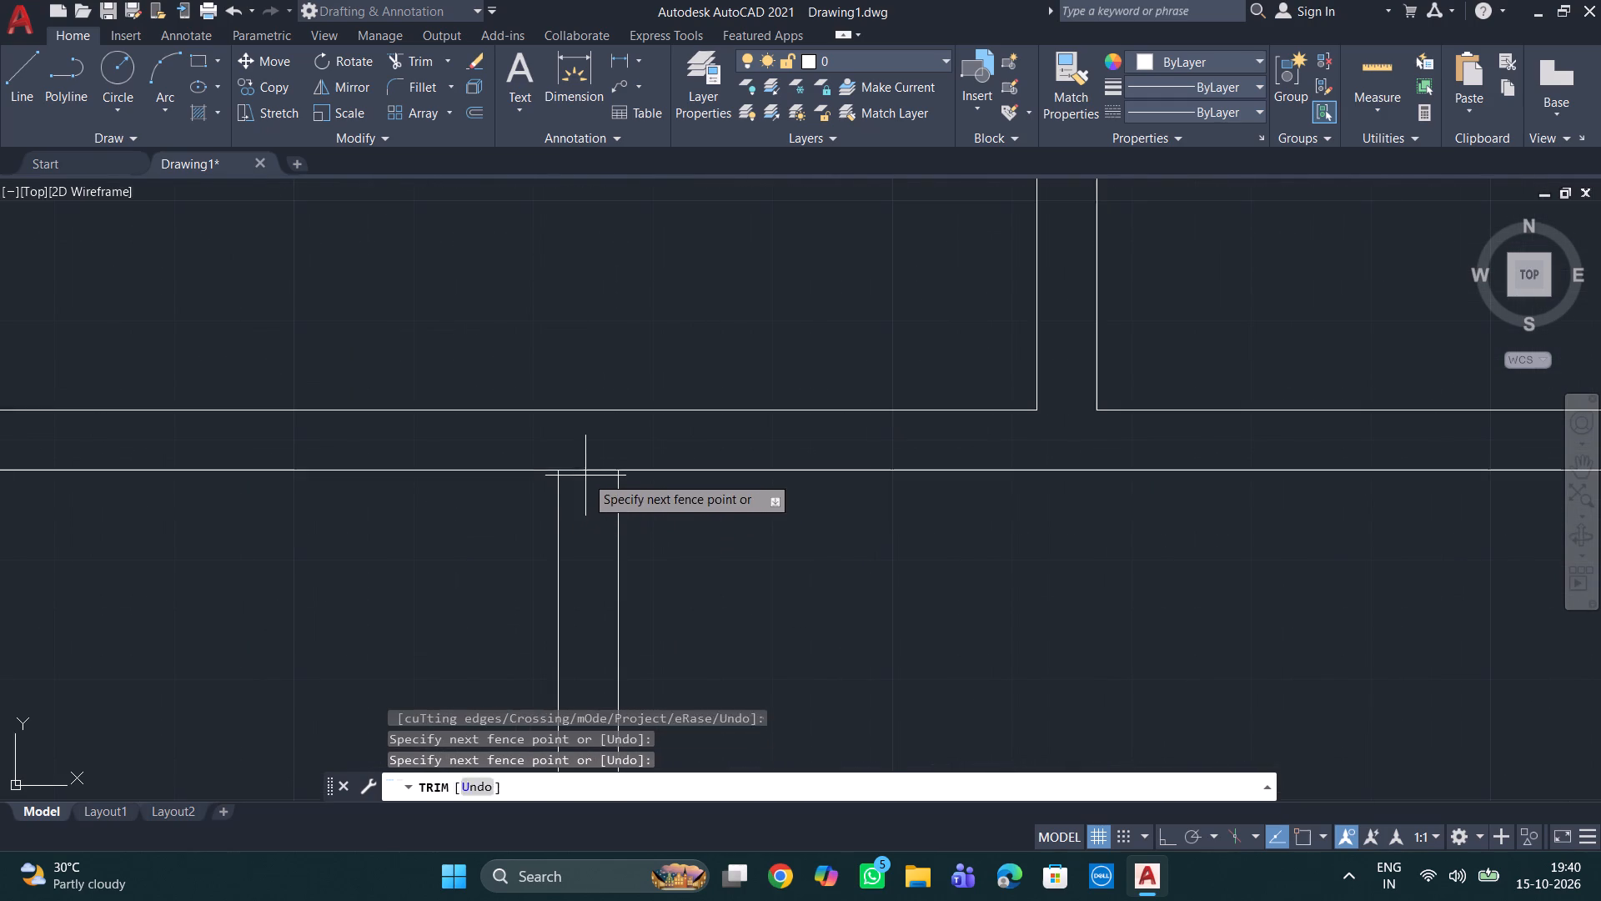
pyautogui.click(585, 461)
# Trim the T-junction at the lower end of the second short vertical partition, where it meets the horizontal partition above the lower-left room.
pyautogui.scroll(-3, 715, 517)
pyautogui.moveTo(725, 541); pyautogui.dragTo(967, 438, button='middle')
pyautogui.scroll(3, 934, 561)
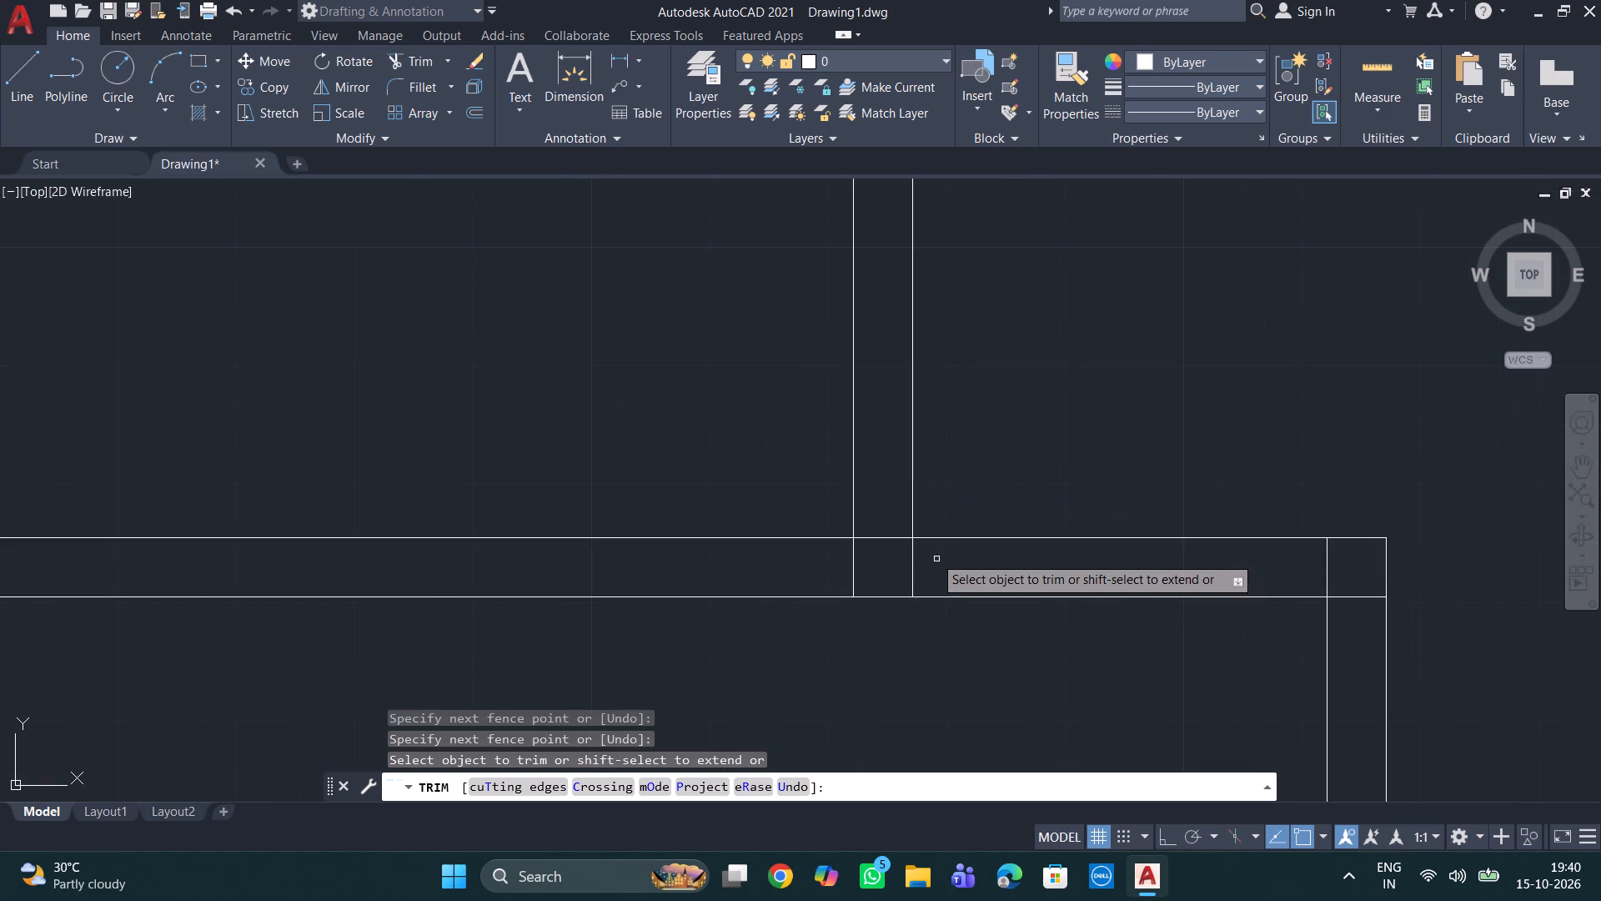
pyautogui.click(880, 538)
pyautogui.click(850, 563)
pyautogui.click(959, 560)
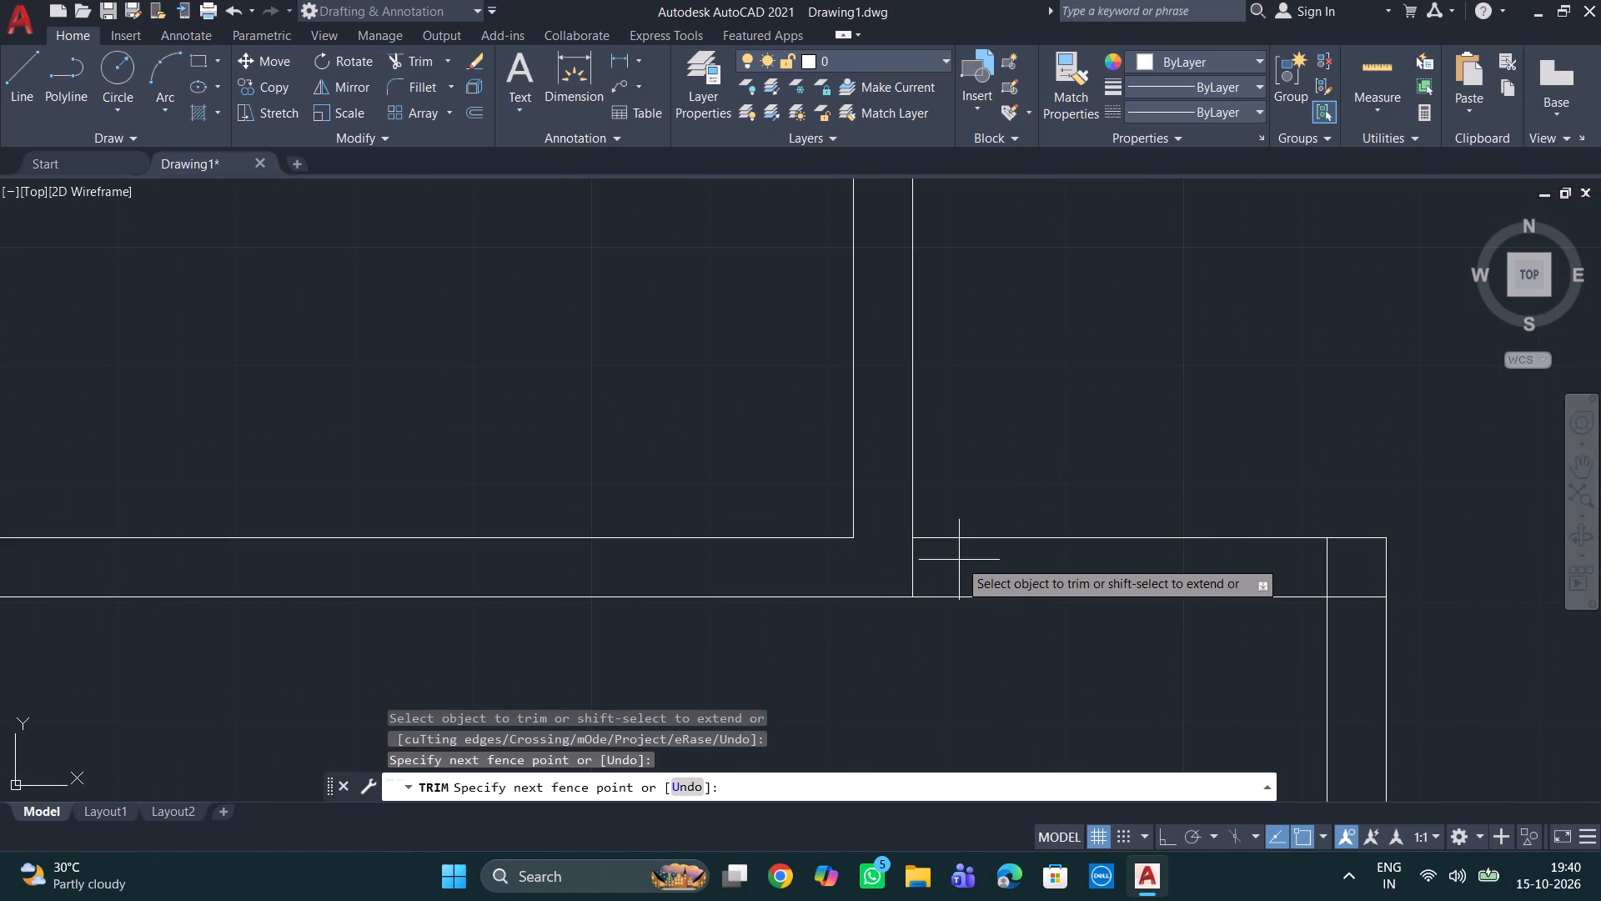
pyautogui.click(808, 572)
pyautogui.scroll(-3, 1122, 571)
pyautogui.scroll(2, 1162, 580)
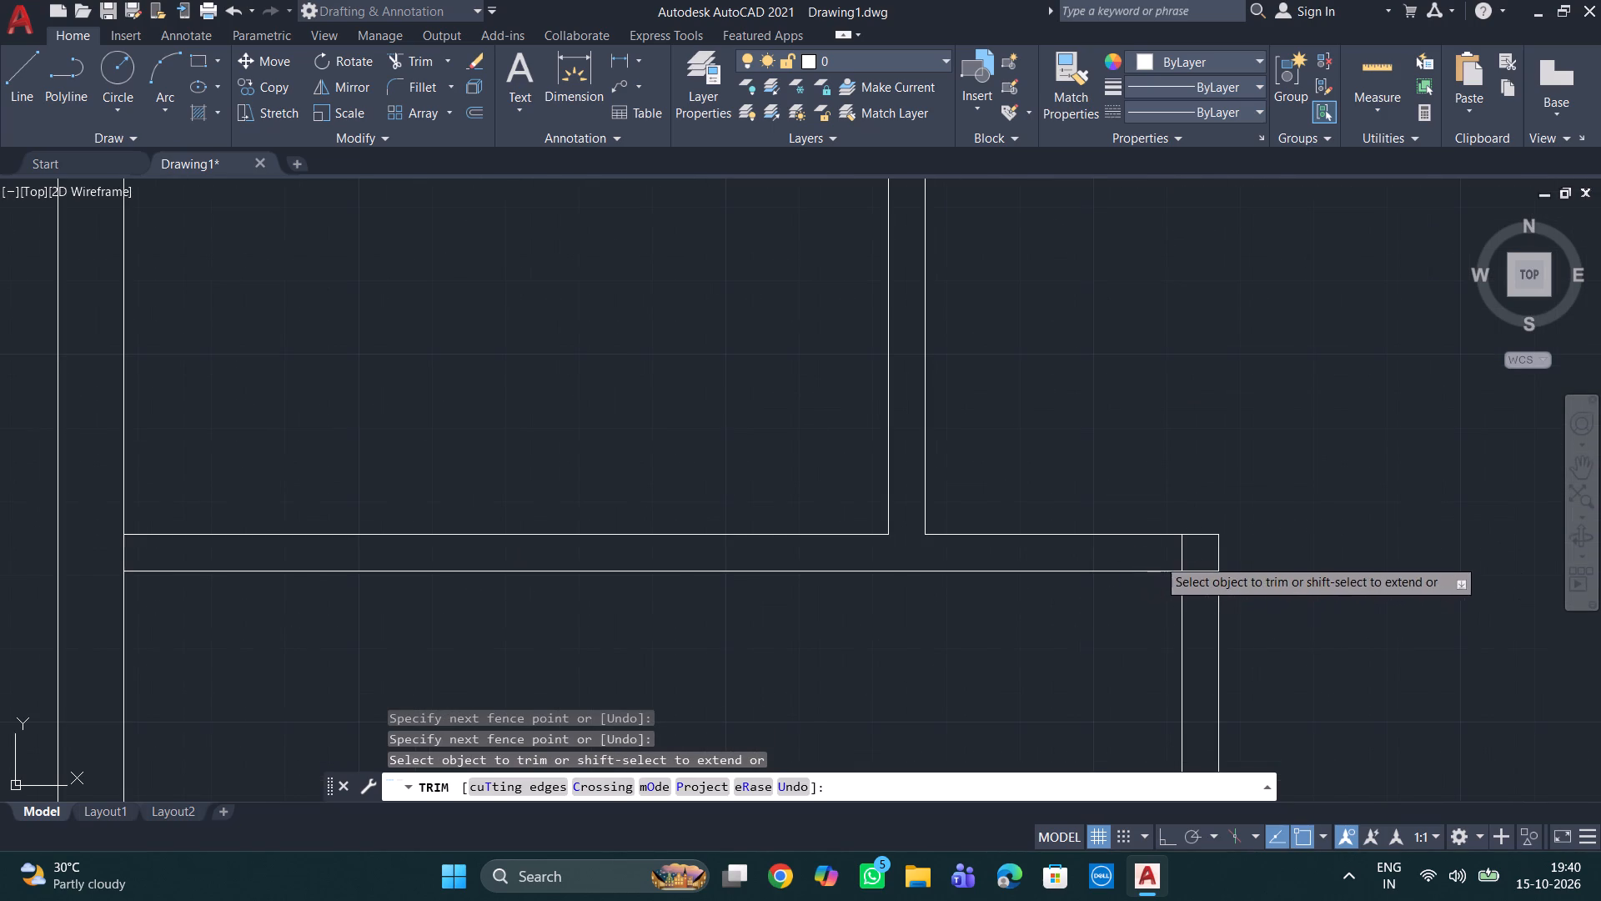
# Trim the overlapping lines at the lower-left room's upper right corner and open its upper partition's junction with the left outer wall.
pyautogui.click(1157, 558)
pyautogui.click(1192, 551)
pyautogui.click(1202, 556)
pyautogui.click(1202, 602)
pyautogui.scroll(-3, 1207, 591)
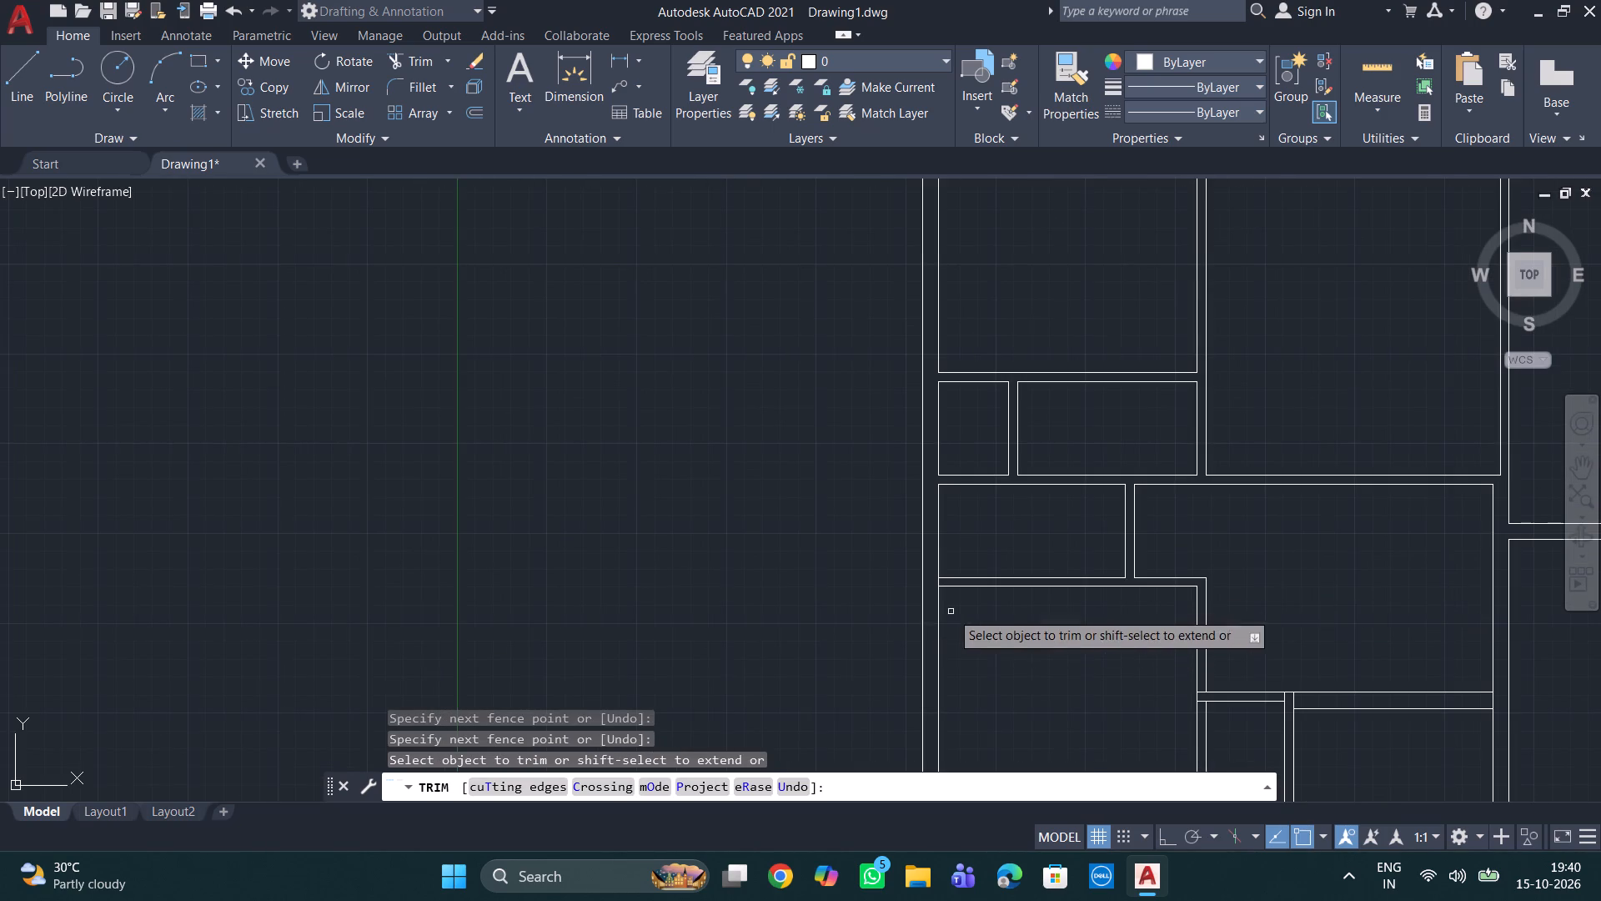
pyautogui.scroll(3, 994, 587)
pyautogui.click(750, 574)
pyautogui.scroll(-4, 910, 596)
pyautogui.moveTo(1011, 650); pyautogui.dragTo(859, 593, button='middle')
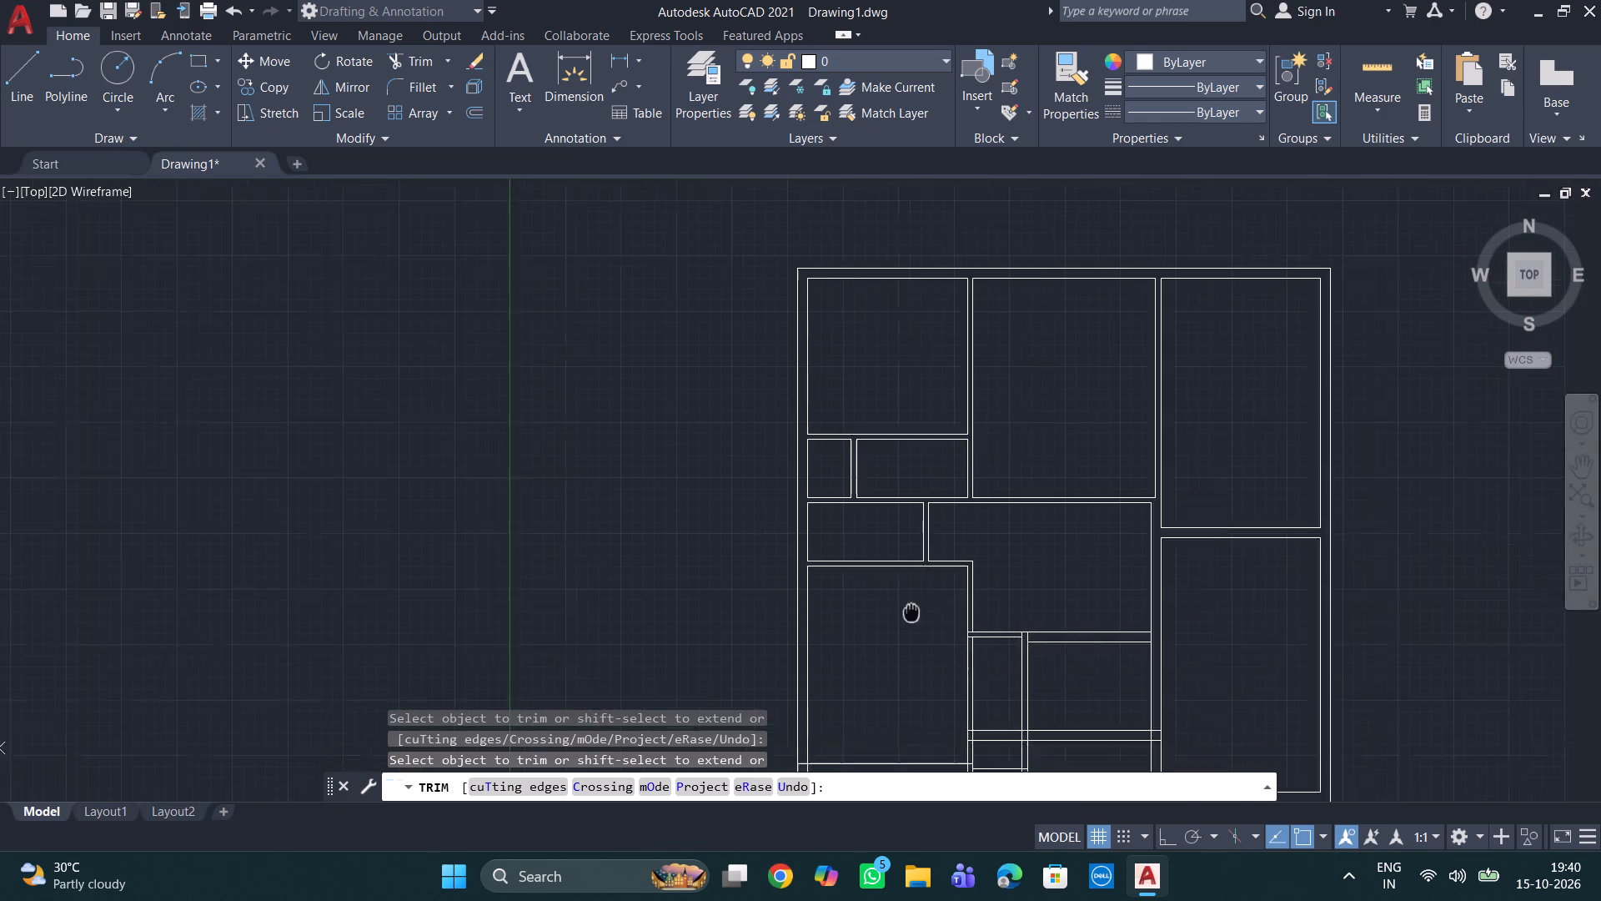
# Trim the lower 9" horizontal wall's two lines between the lines of the vertical partition beside the lower-left room.
pyautogui.moveTo(859, 593); pyautogui.dragTo(784, 559, button='middle')
pyautogui.scroll(4, 817, 557)
pyautogui.scroll(-4, 877, 588)
pyautogui.moveTo(951, 527); pyautogui.dragTo(873, 430, button='middle')
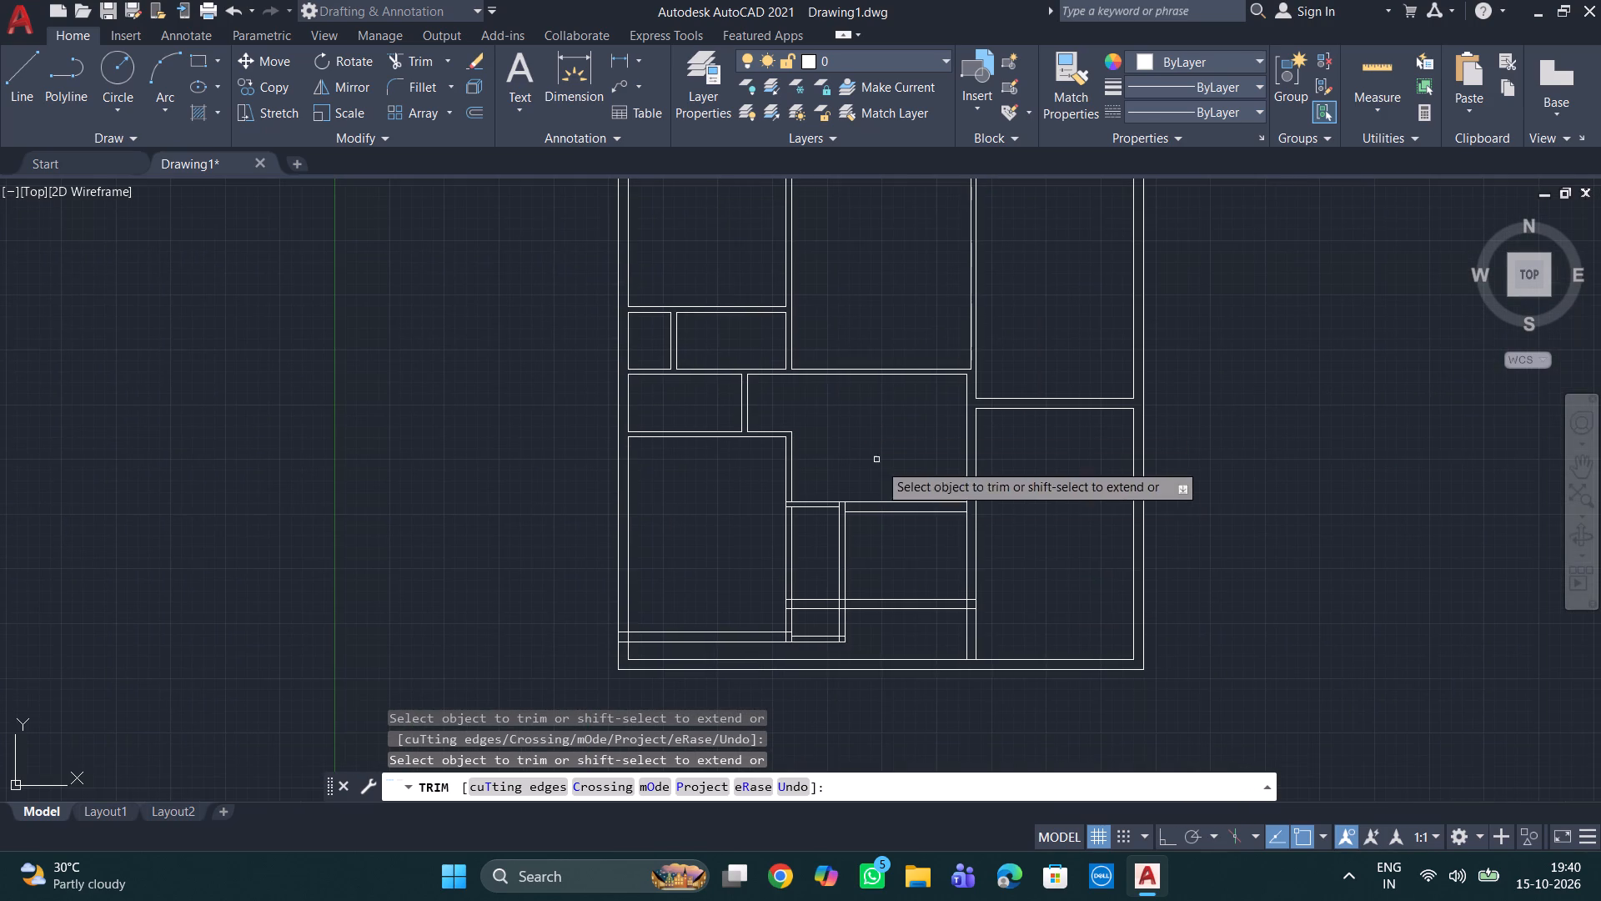
pyautogui.scroll(4, 777, 611)
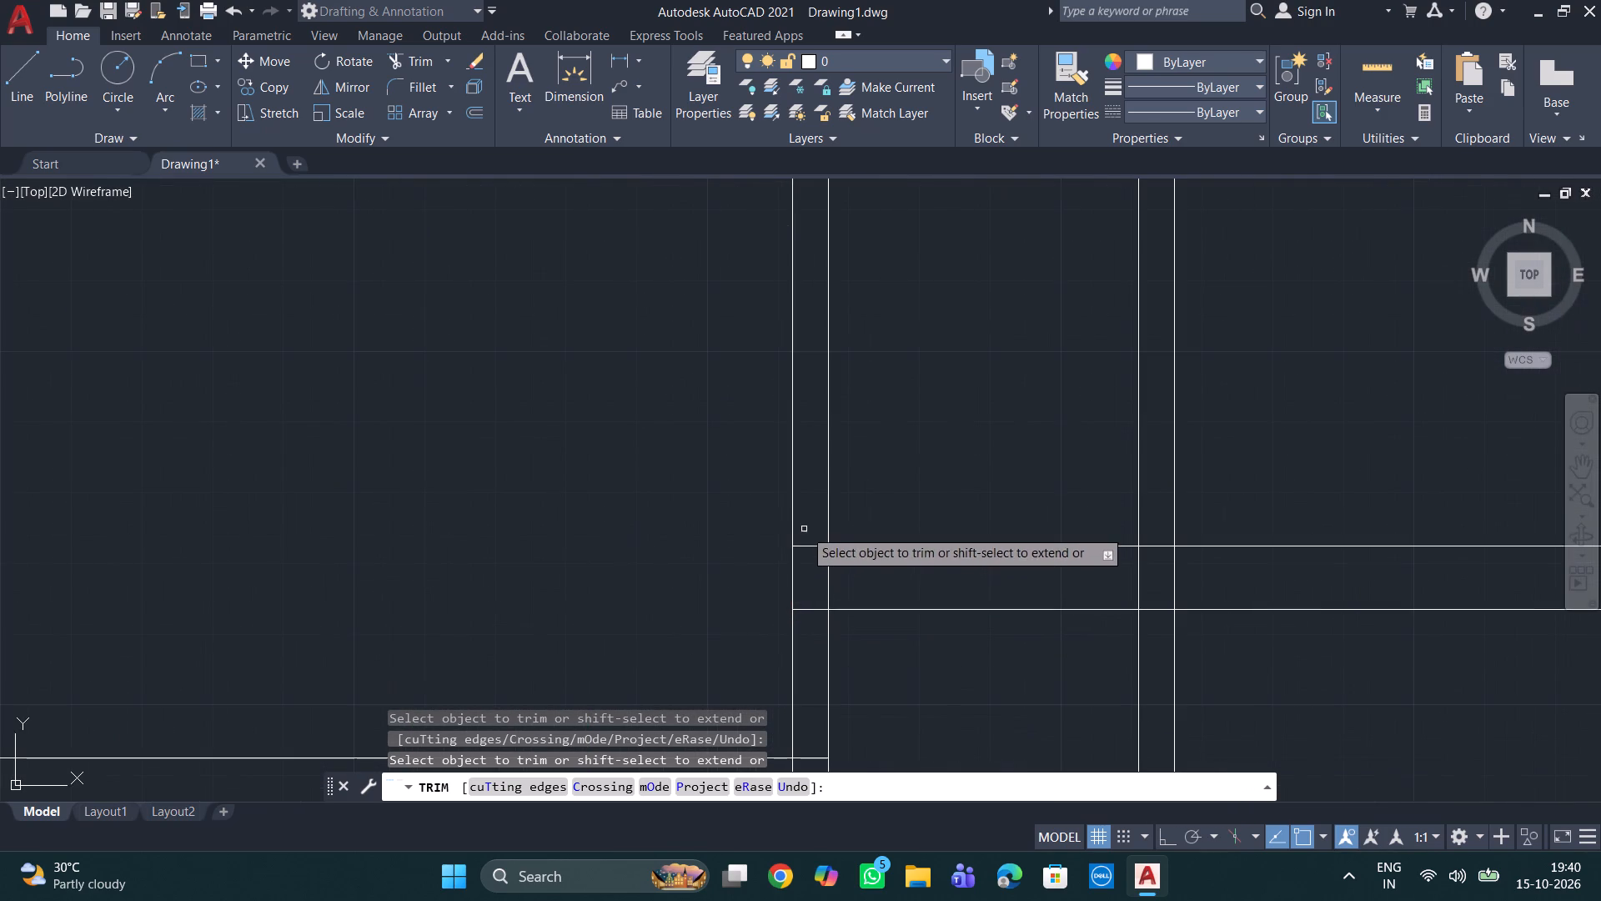
pyautogui.click(806, 522)
pyautogui.click(808, 655)
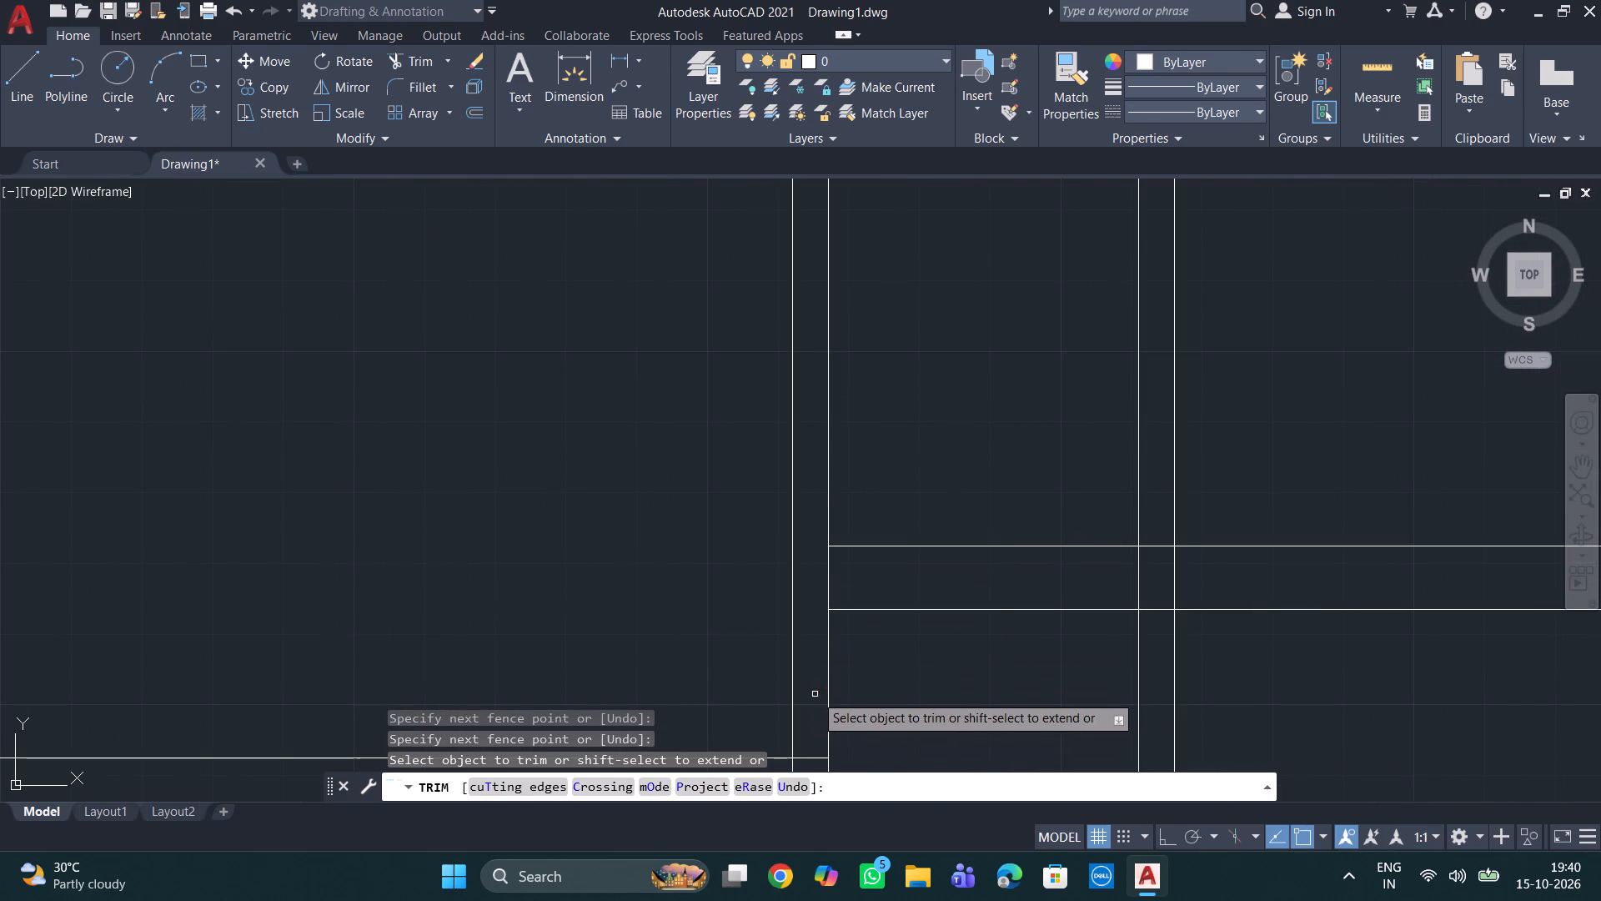
# Trim the lower-left room's lower right corner, removing the horizontal line end and both vertical line ends that cross the junction.
pyautogui.moveTo(878, 687); pyautogui.dragTo(872, 541, button='middle')
pyautogui.scroll(-1, 871, 557)
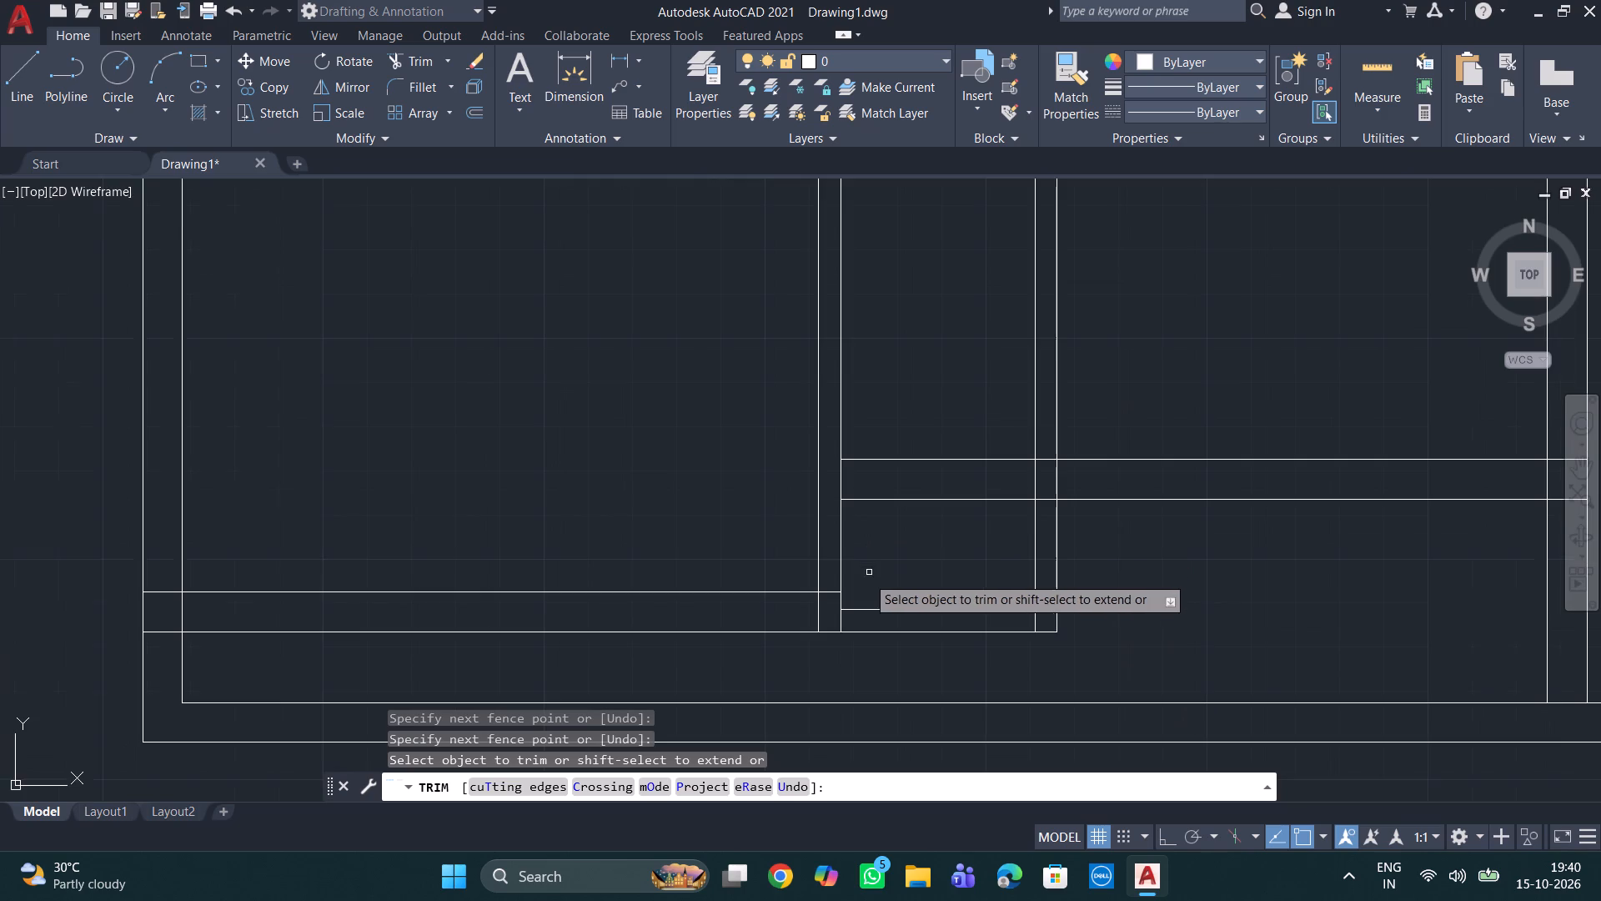
pyautogui.scroll(2, 831, 603)
pyautogui.click(825, 578)
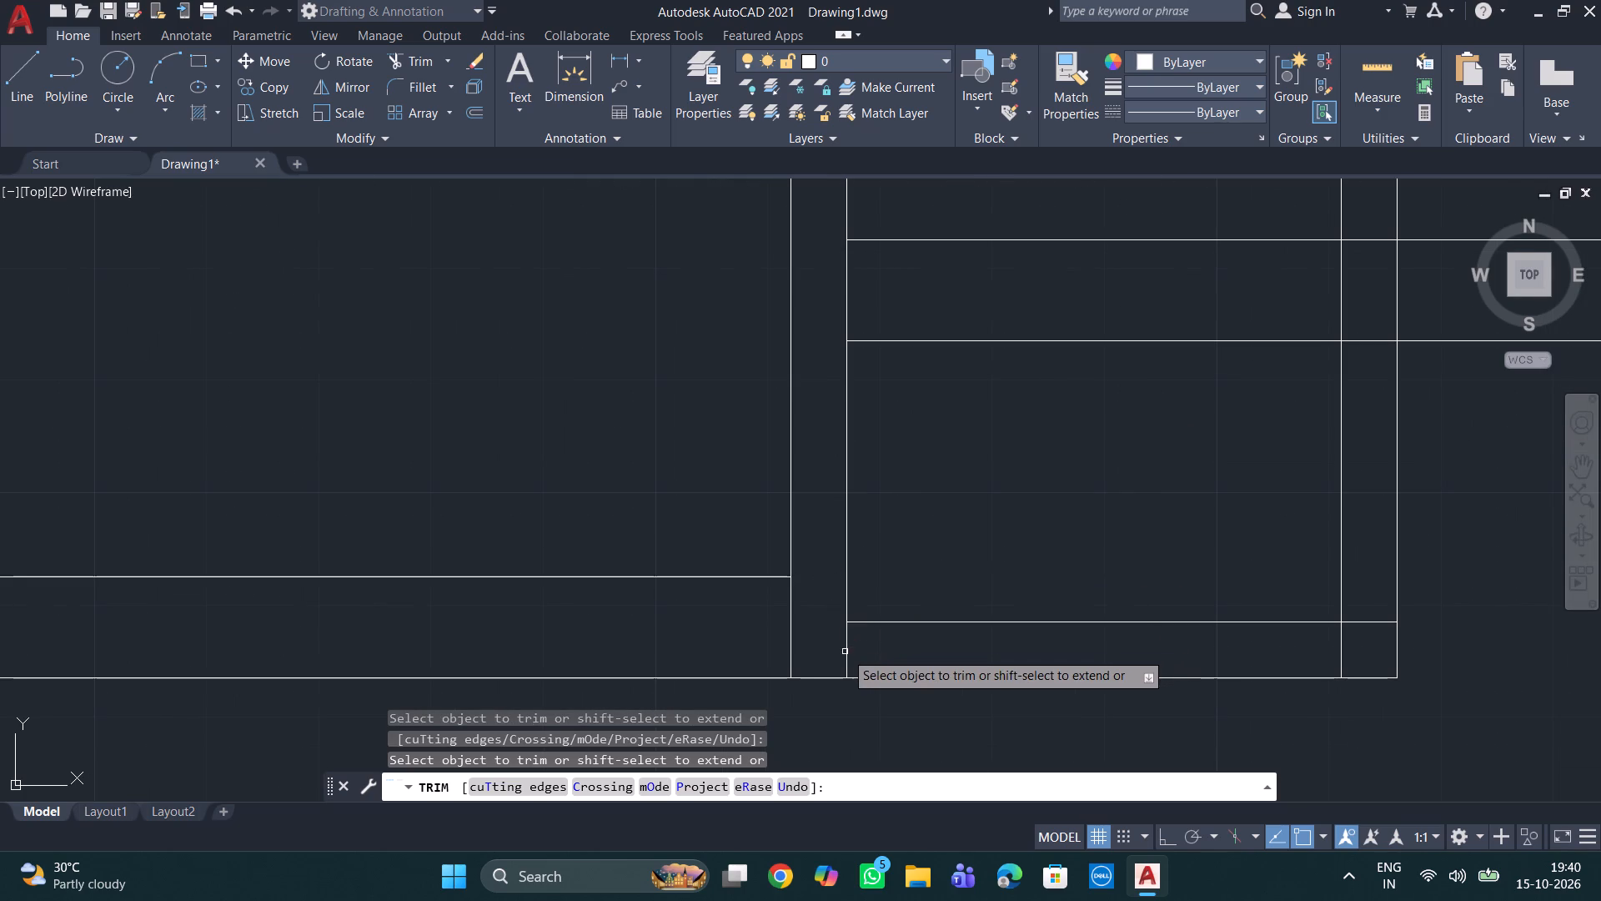
pyautogui.click(846, 652)
pyautogui.click(789, 637)
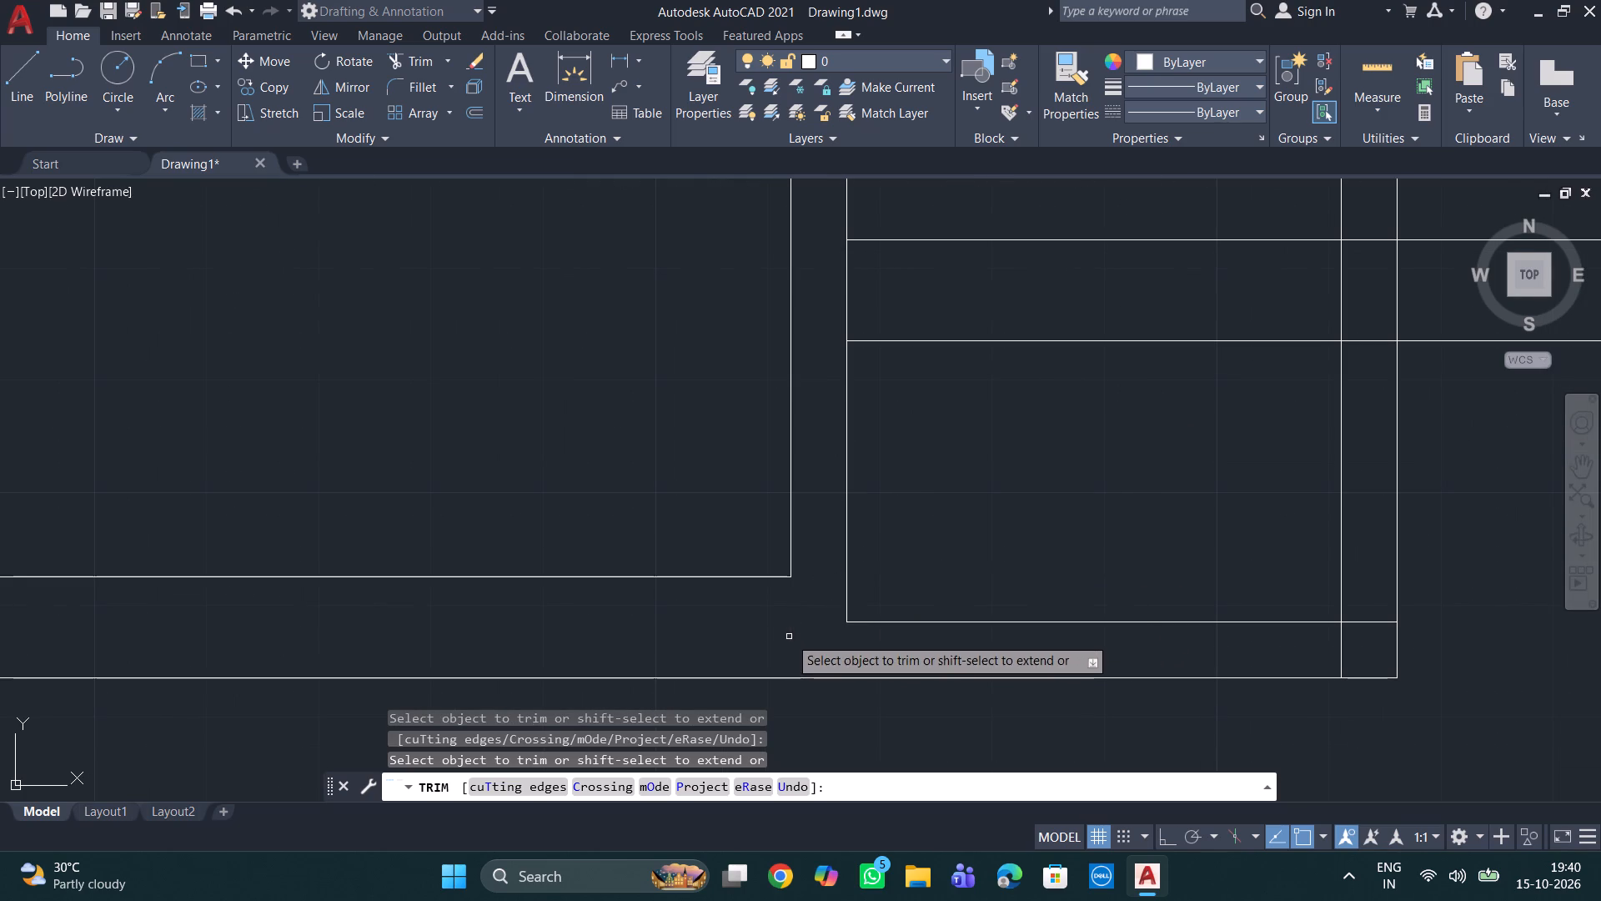
# Trim the lower-left room's bottom wall lines out of the left outer wall and remove the outer wall's inner segment between them.
pyautogui.scroll(-6, 916, 555)
pyautogui.moveTo(1041, 566); pyautogui.dragTo(1029, 572, button='middle')
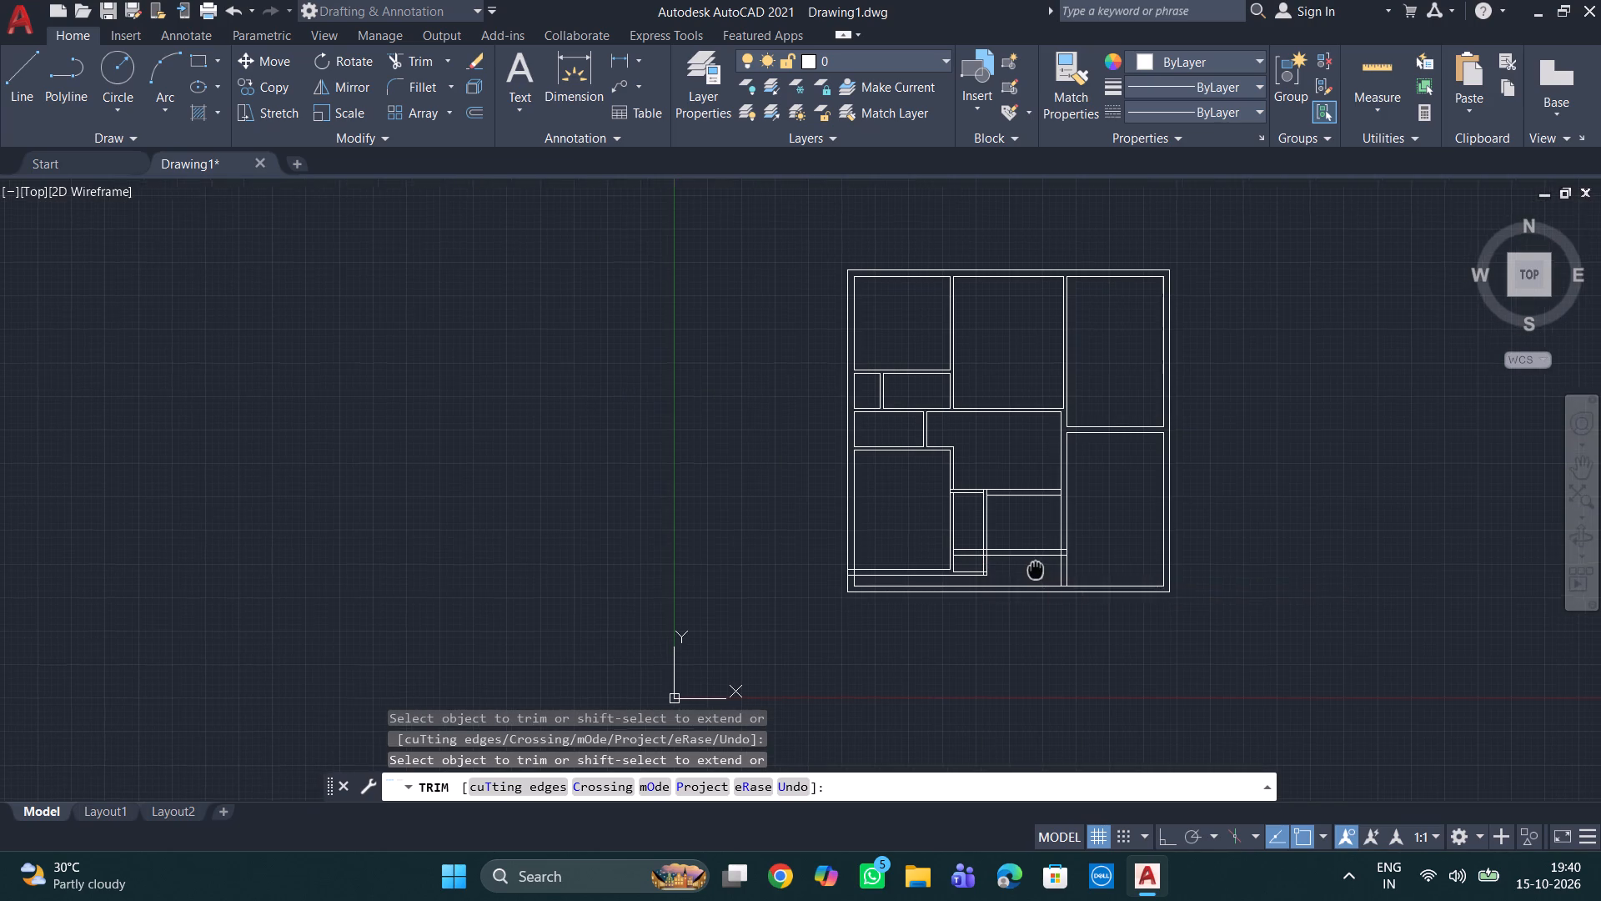
pyautogui.moveTo(1029, 572); pyautogui.dragTo(982, 599, button='middle')
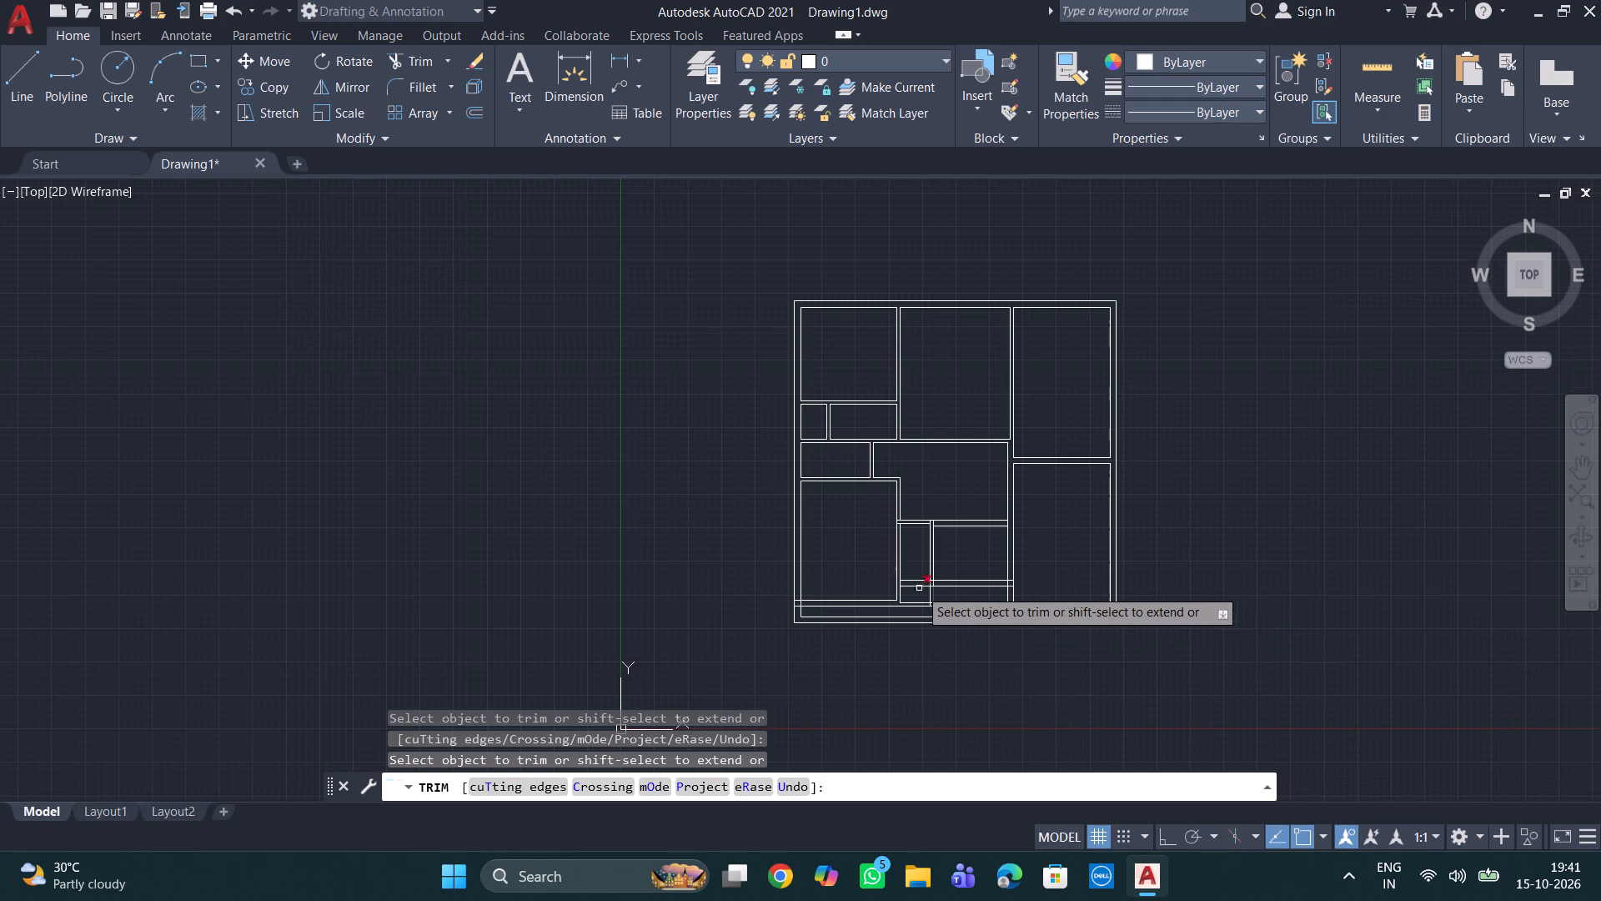
pyautogui.scroll(2, 824, 638)
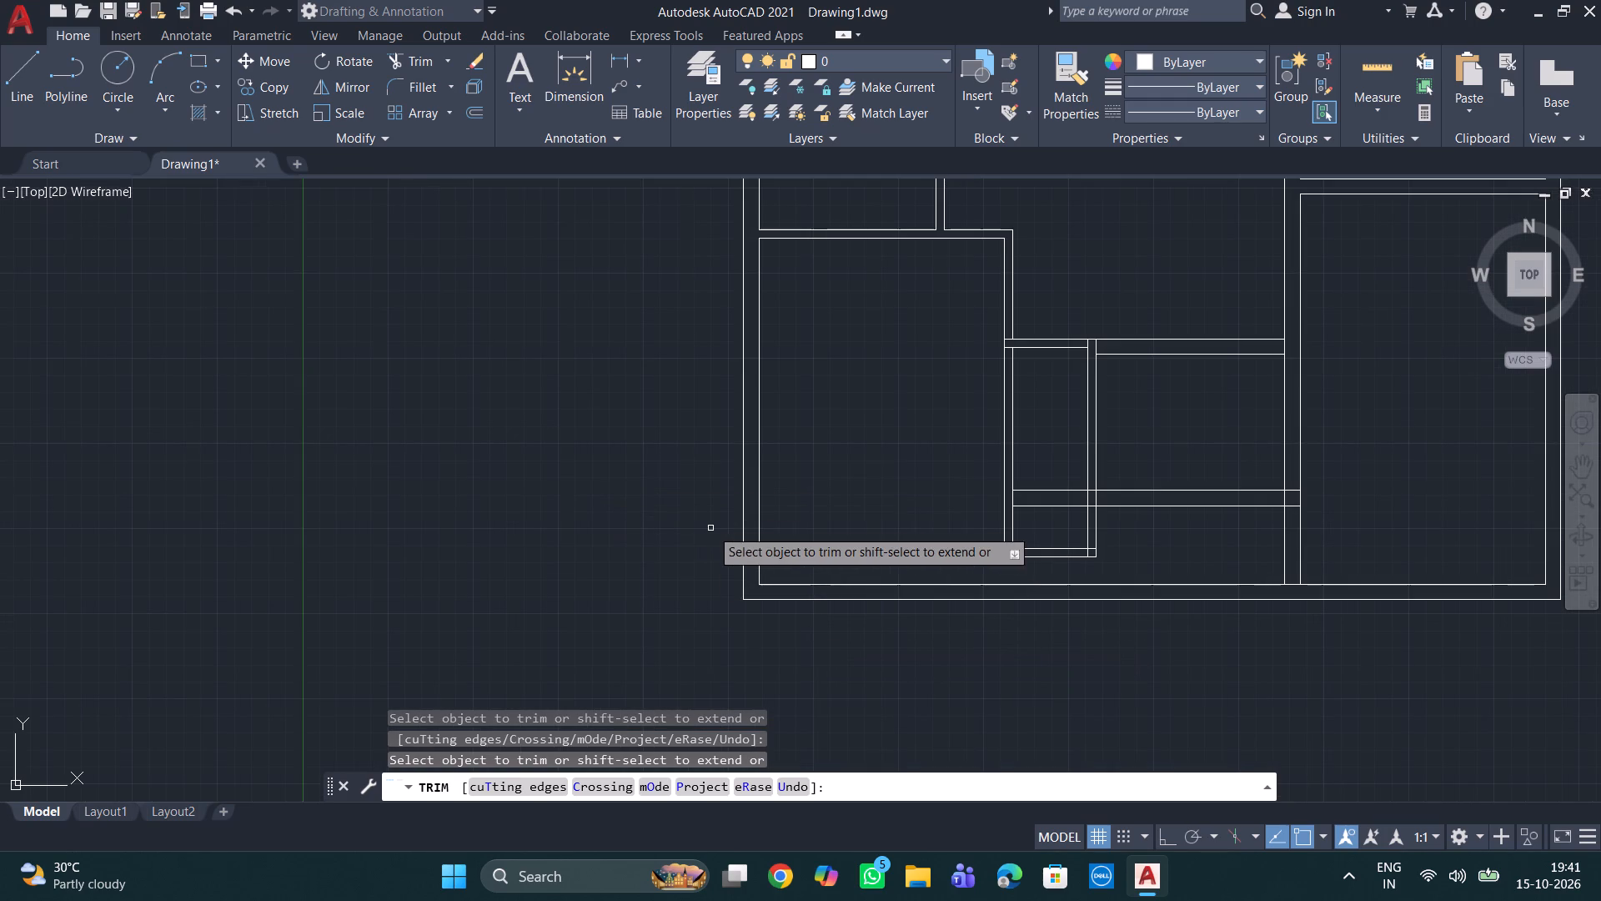
pyautogui.click(752, 541)
pyautogui.doubleClick(752, 558)
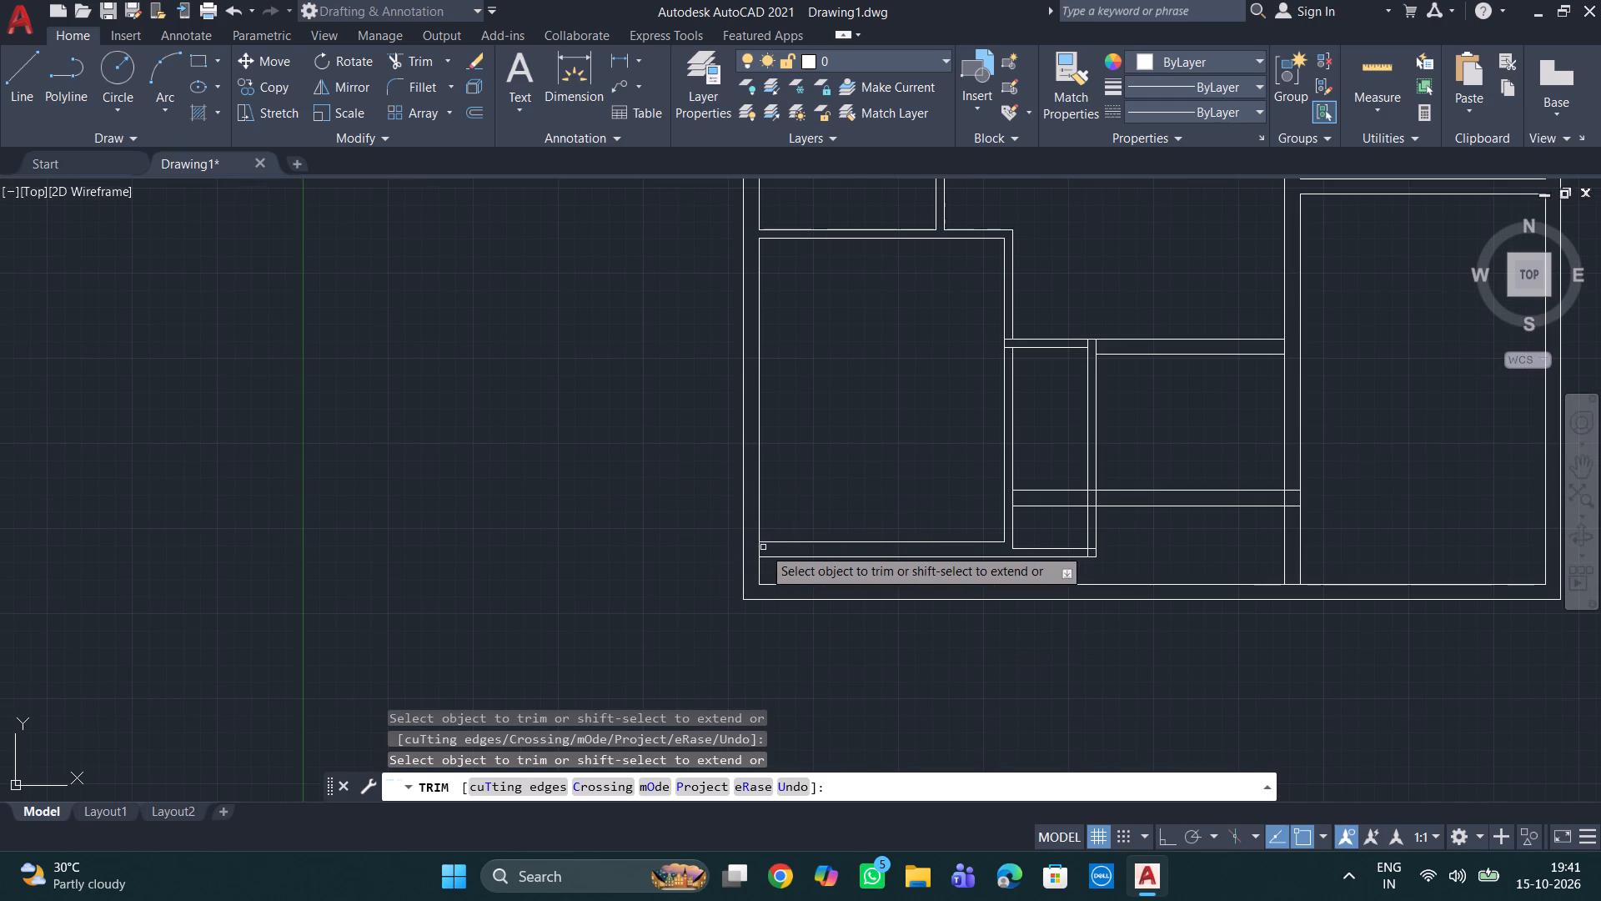
pyautogui.scroll(4, 760, 543)
pyautogui.click(708, 595)
pyautogui.scroll(-6, 832, 565)
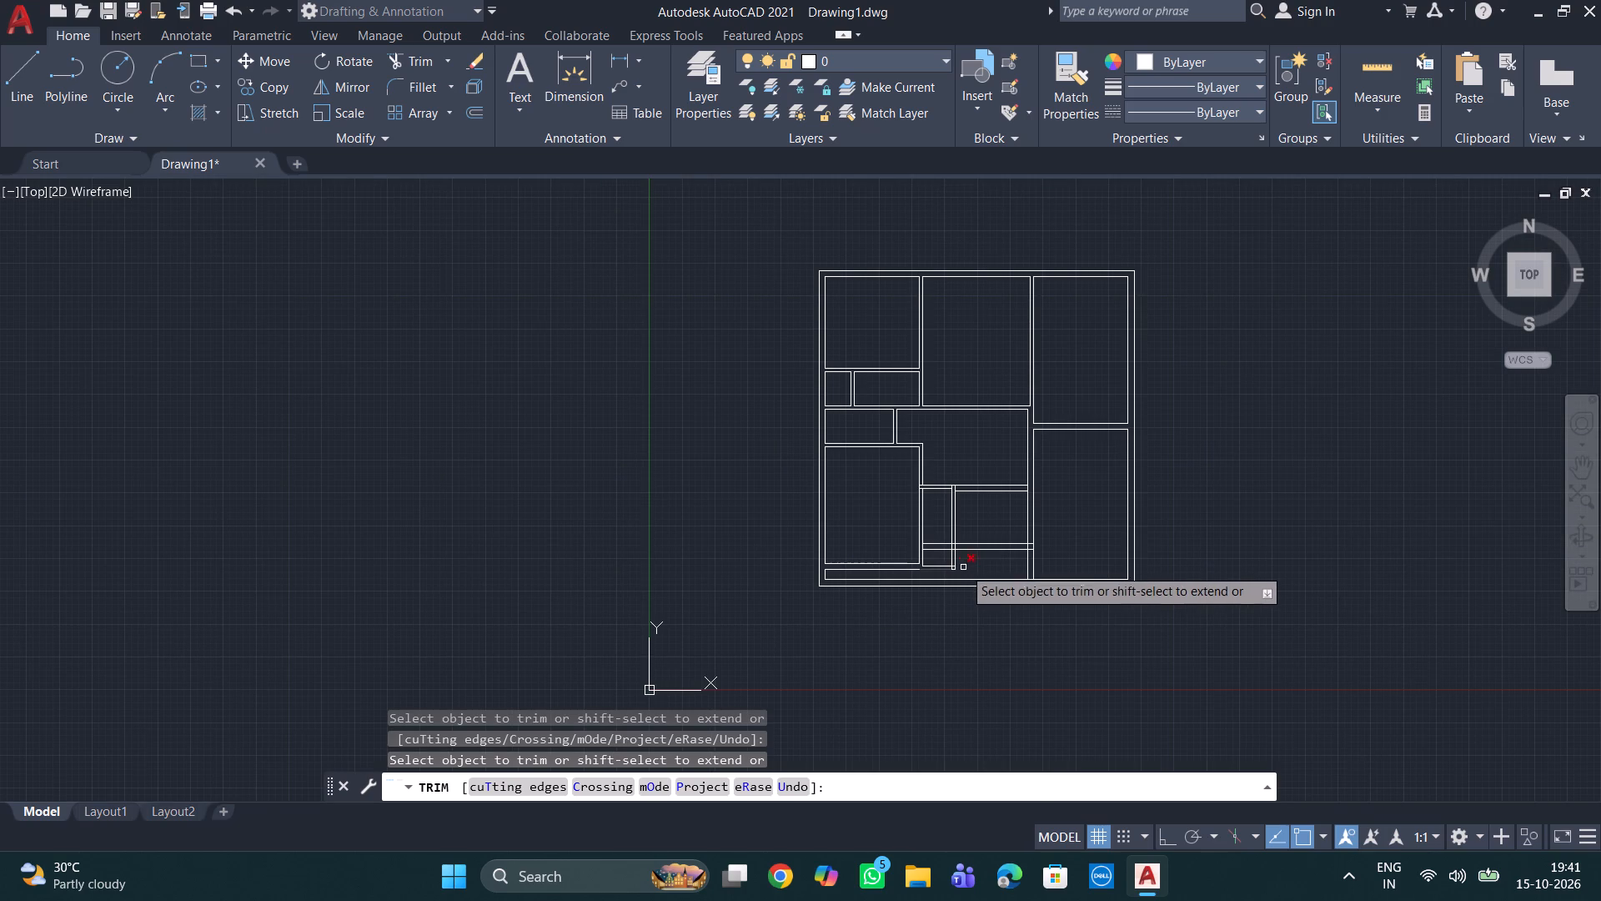
# Trim all four line segments inside the crossing of the narrow room's right vertical partition and the lower 9" horizontal wall.
pyautogui.moveTo(971, 563); pyautogui.dragTo(824, 623, button='middle')
pyautogui.scroll(3, 816, 601)
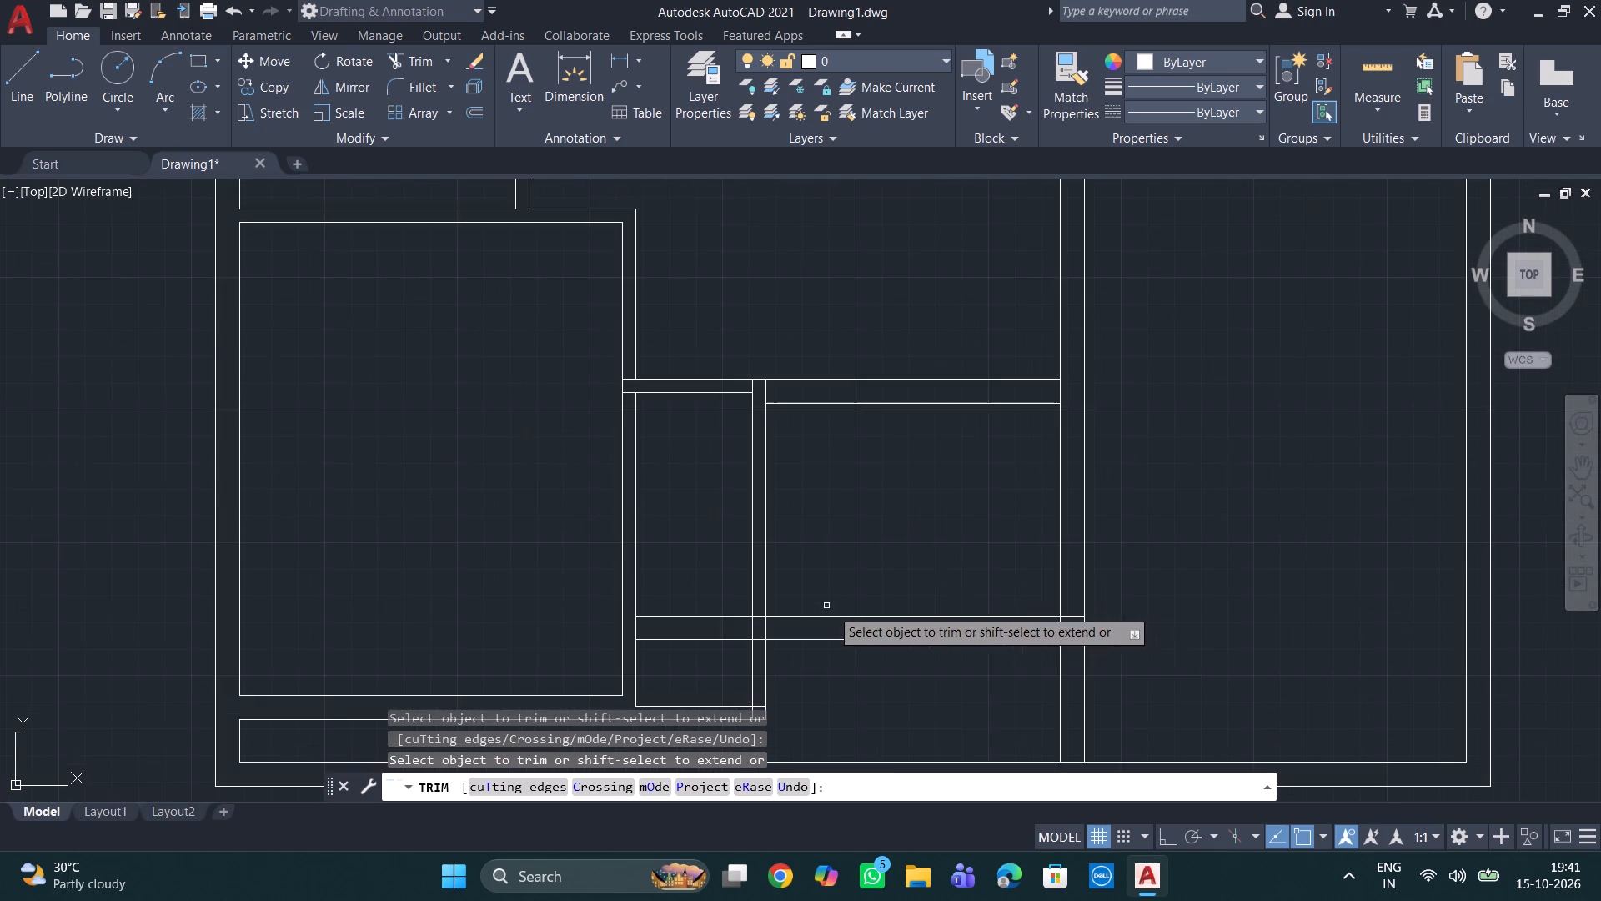
pyautogui.moveTo(885, 497); pyautogui.dragTo(848, 407, button='middle')
pyautogui.scroll(-1, 839, 433)
pyautogui.scroll(1, 815, 546)
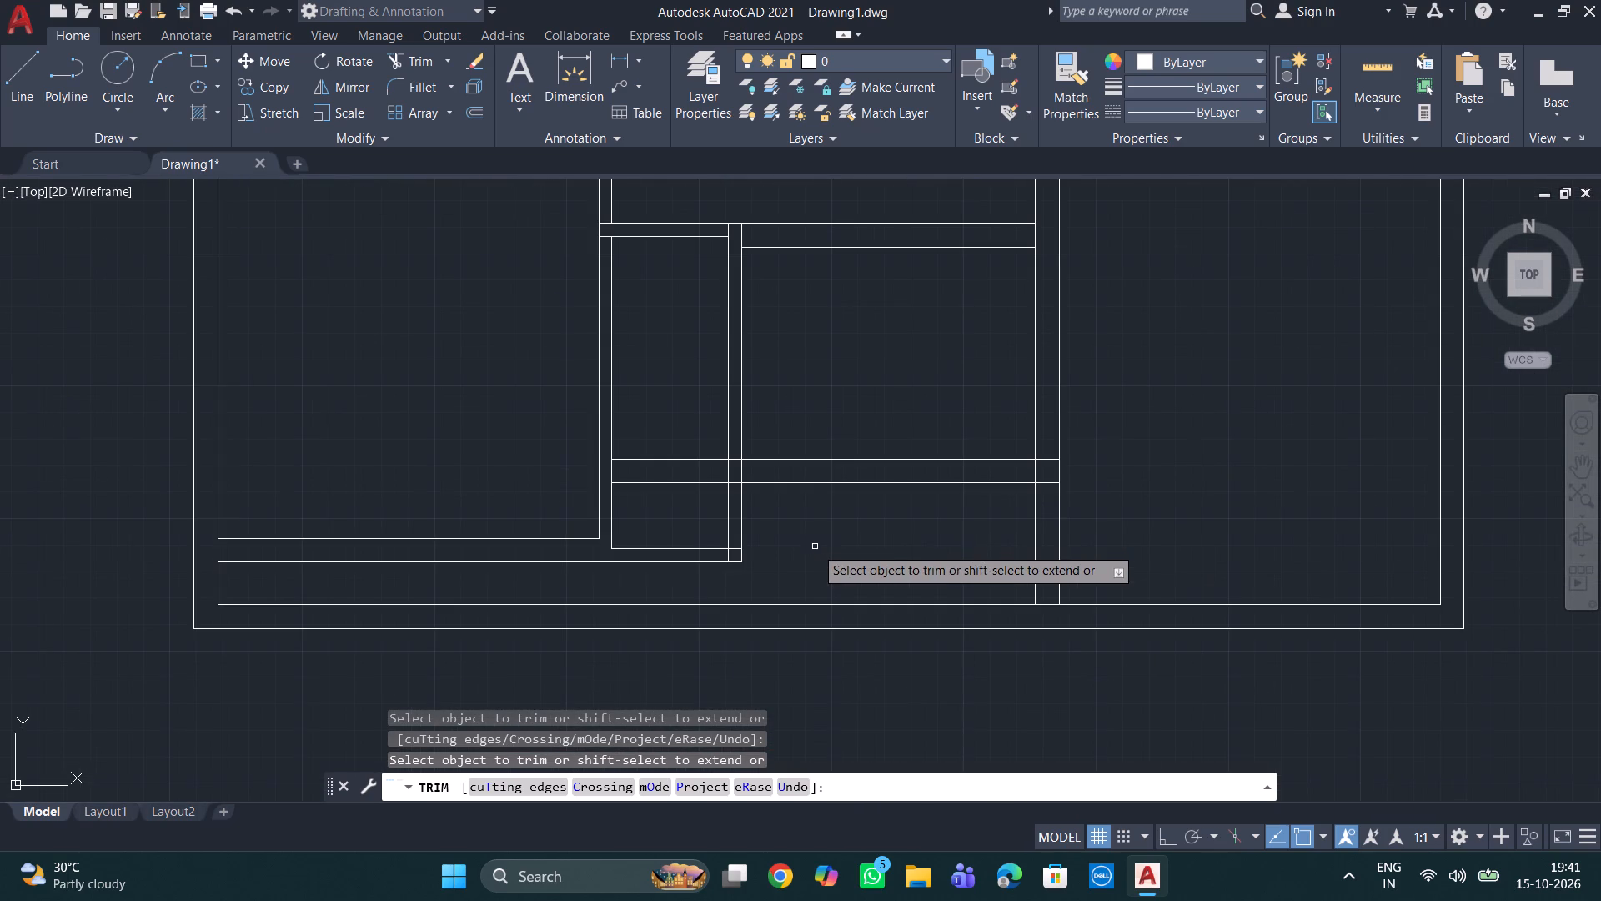
pyautogui.scroll(3, 745, 468)
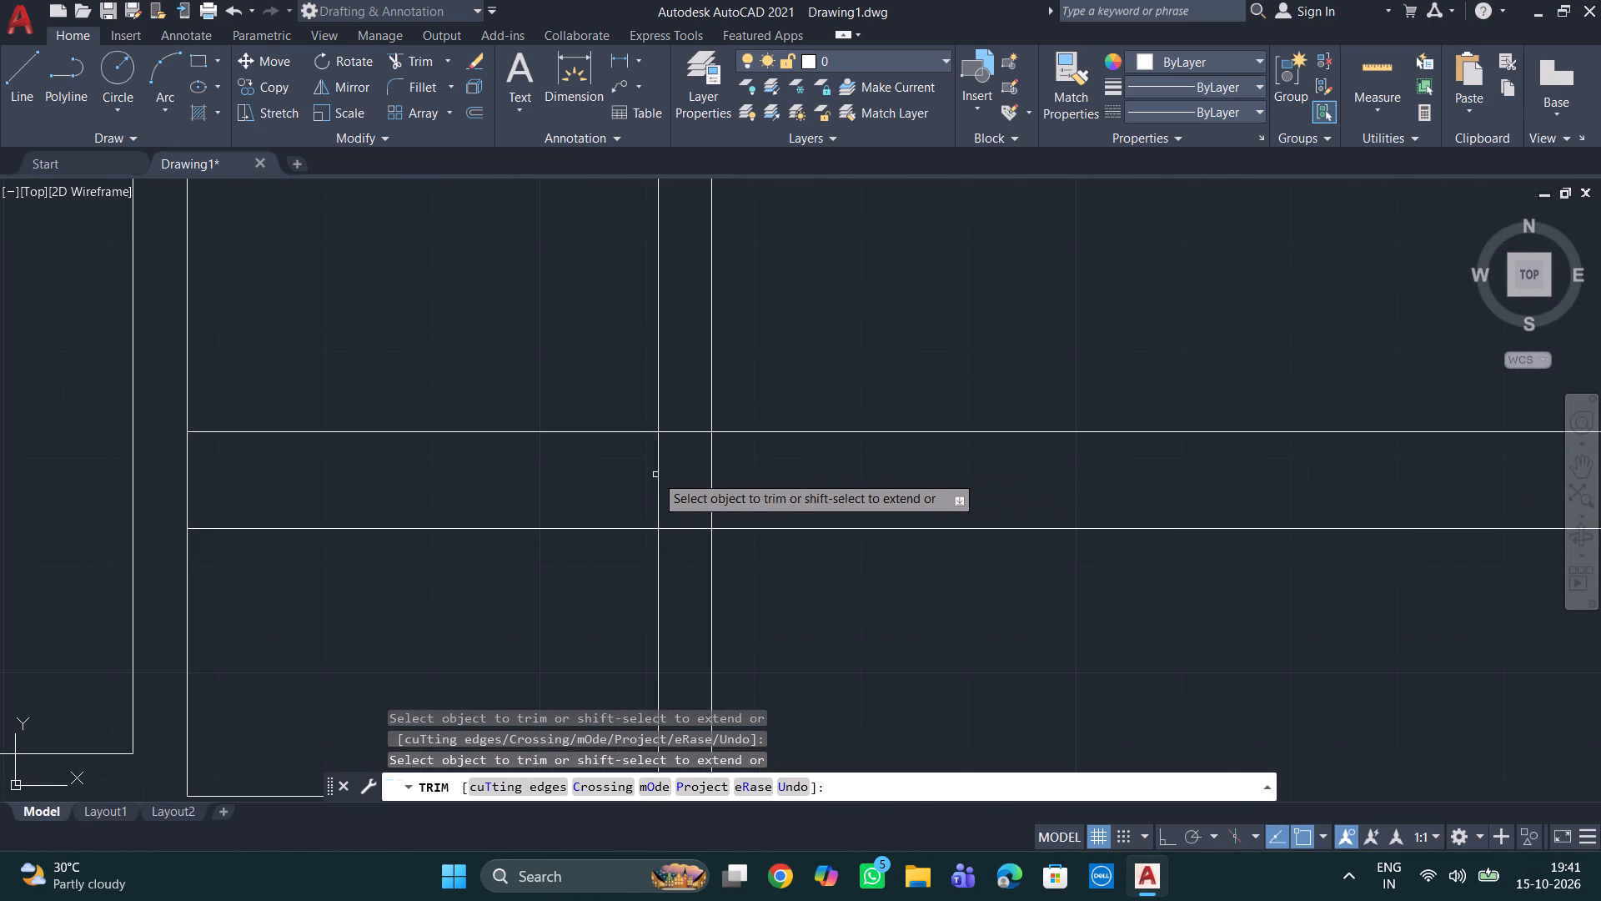
pyautogui.click(655, 475)
pyautogui.click(713, 471)
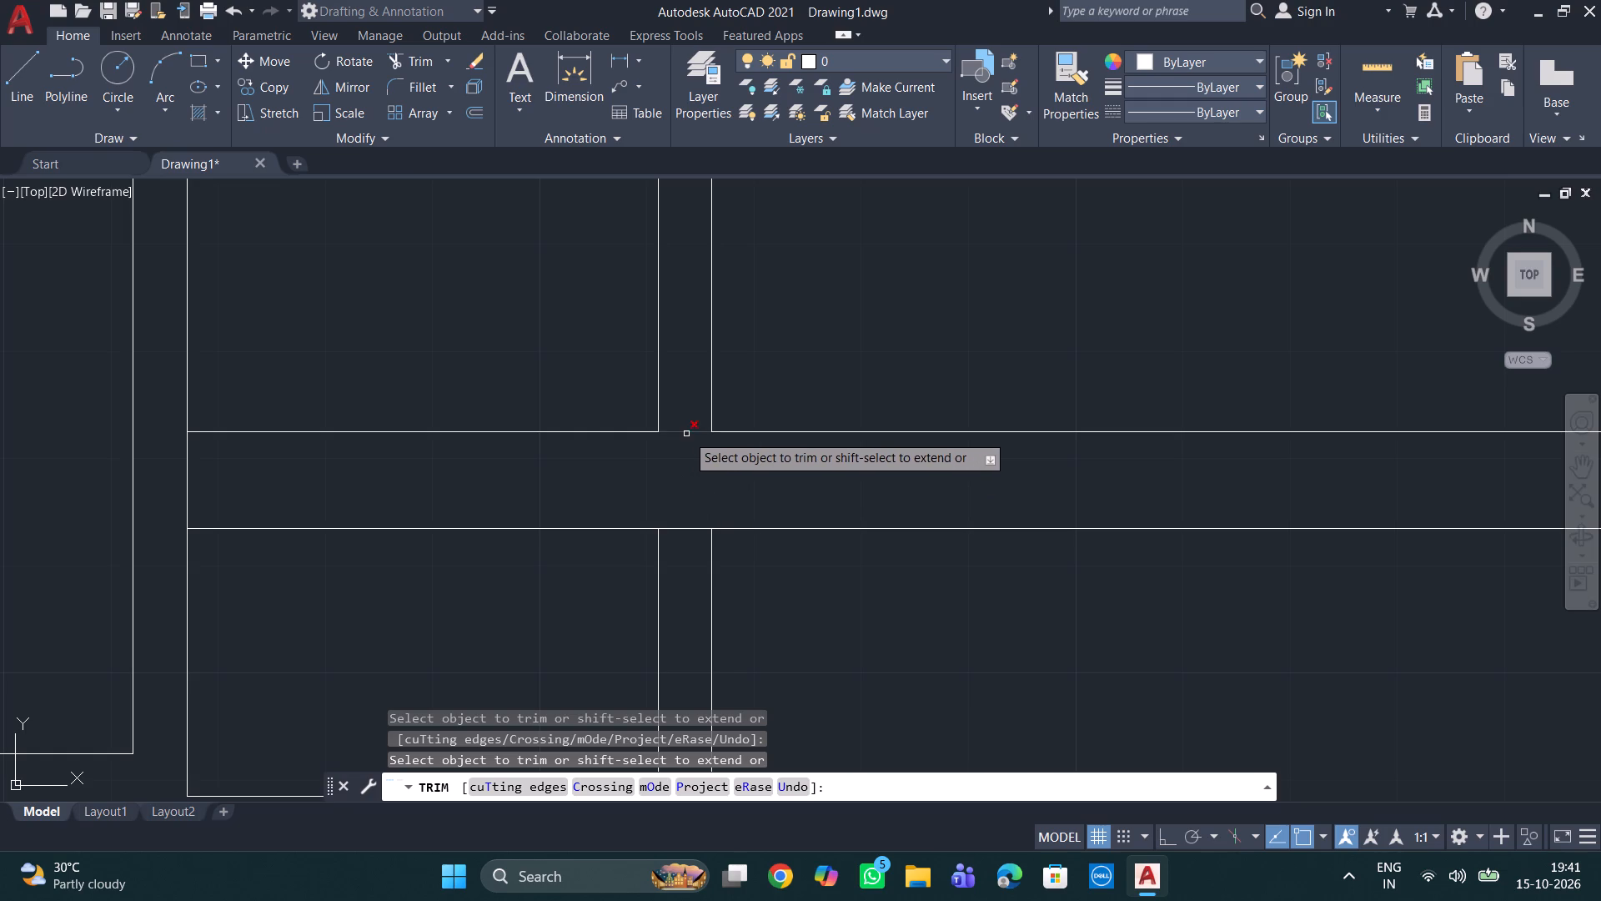
pyautogui.click(687, 434)
pyautogui.click(685, 527)
# Trim the upper ends of that vertical partition's two lines where they run into the horizontal wall above the narrow room.
pyautogui.scroll(-4, 797, 565)
pyautogui.moveTo(817, 590); pyautogui.dragTo(731, 587, button='middle')
pyautogui.scroll(3, 761, 506)
pyautogui.moveTo(717, 412); pyautogui.dragTo(888, 606, button='middle')
pyautogui.scroll(-1, 858, 533)
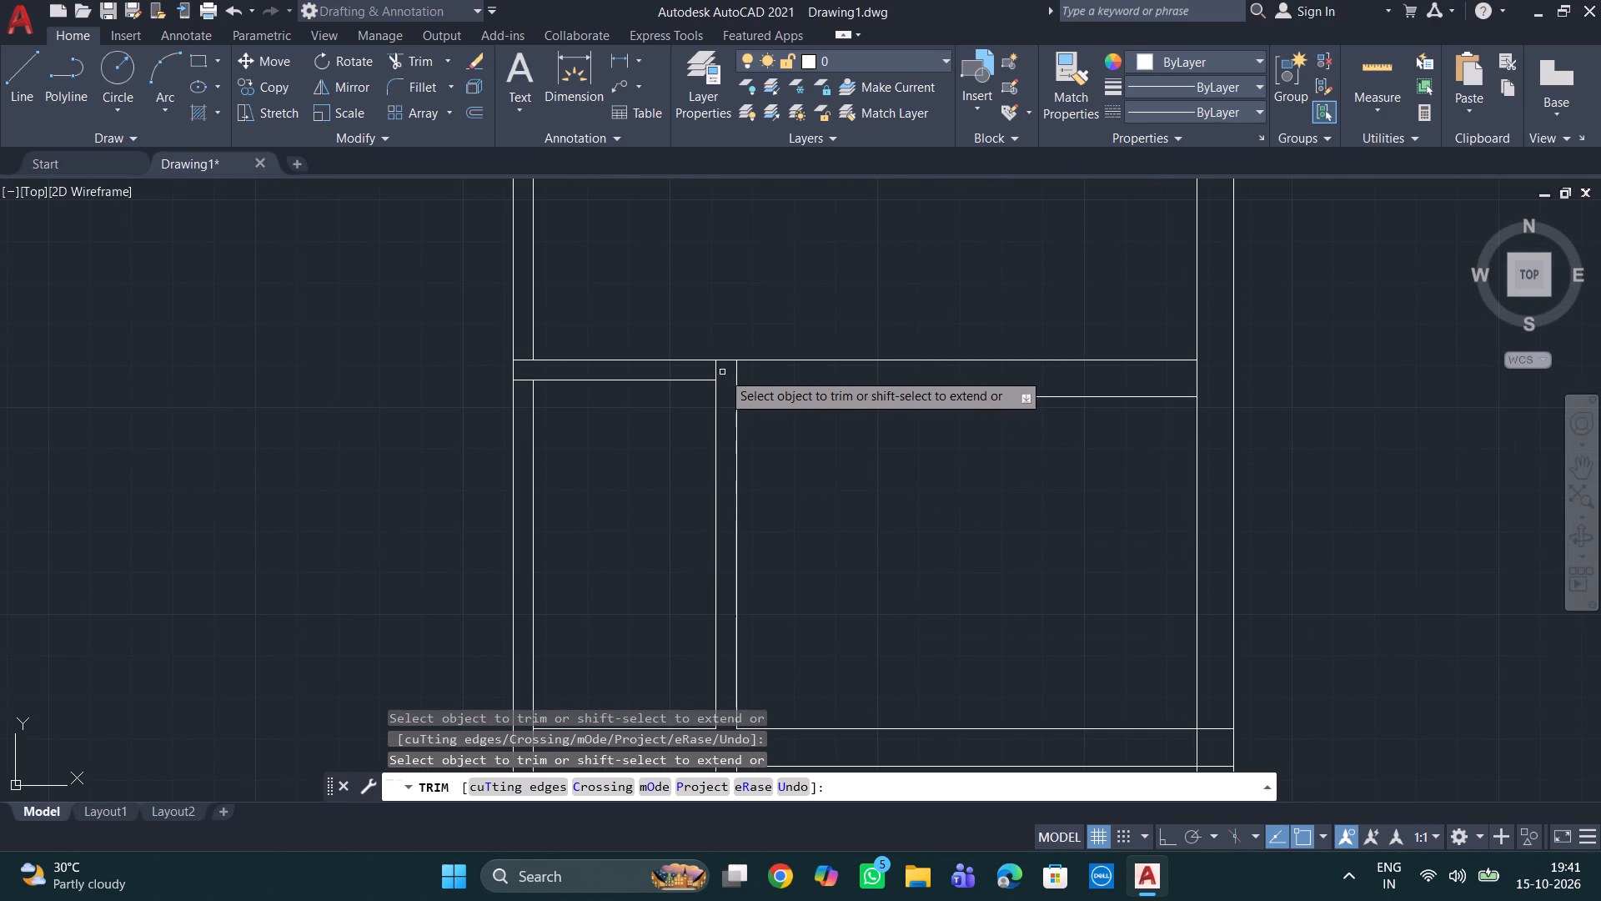
pyautogui.click(712, 370)
pyautogui.click(738, 370)
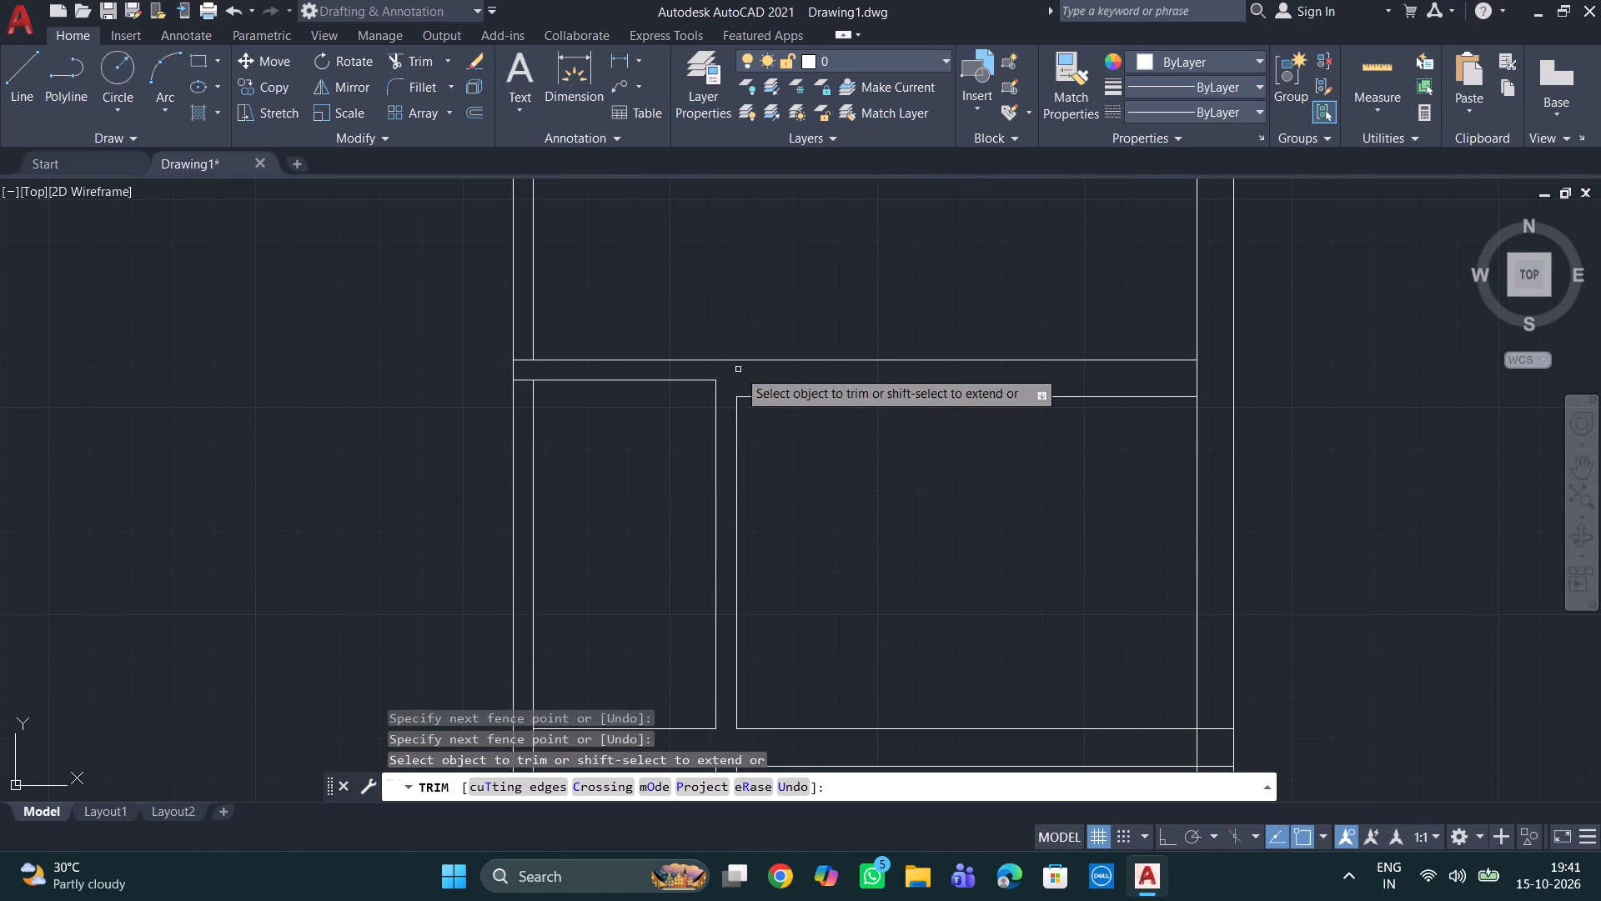
pyautogui.scroll(-2, 861, 486)
pyautogui.moveTo(880, 516); pyautogui.dragTo(806, 510, button='middle')
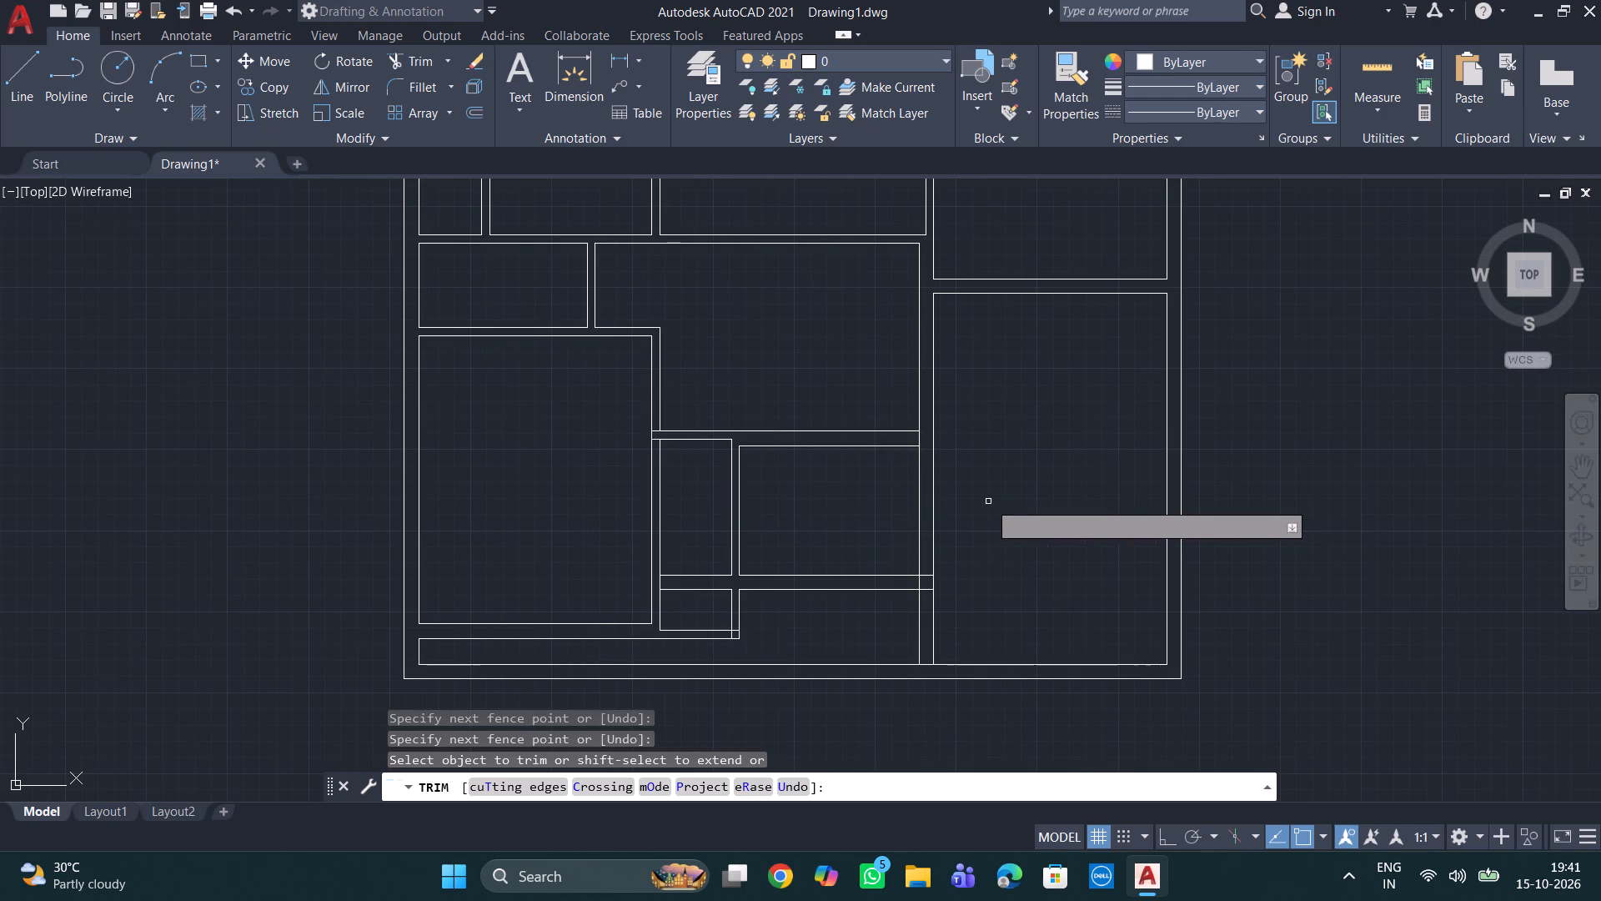
# Trim the short segment of the central vertical wall's left line that closes the right end of the upper 9" horizontal wall.
pyautogui.scroll(-1, 977, 485)
pyautogui.scroll(2, 977, 481)
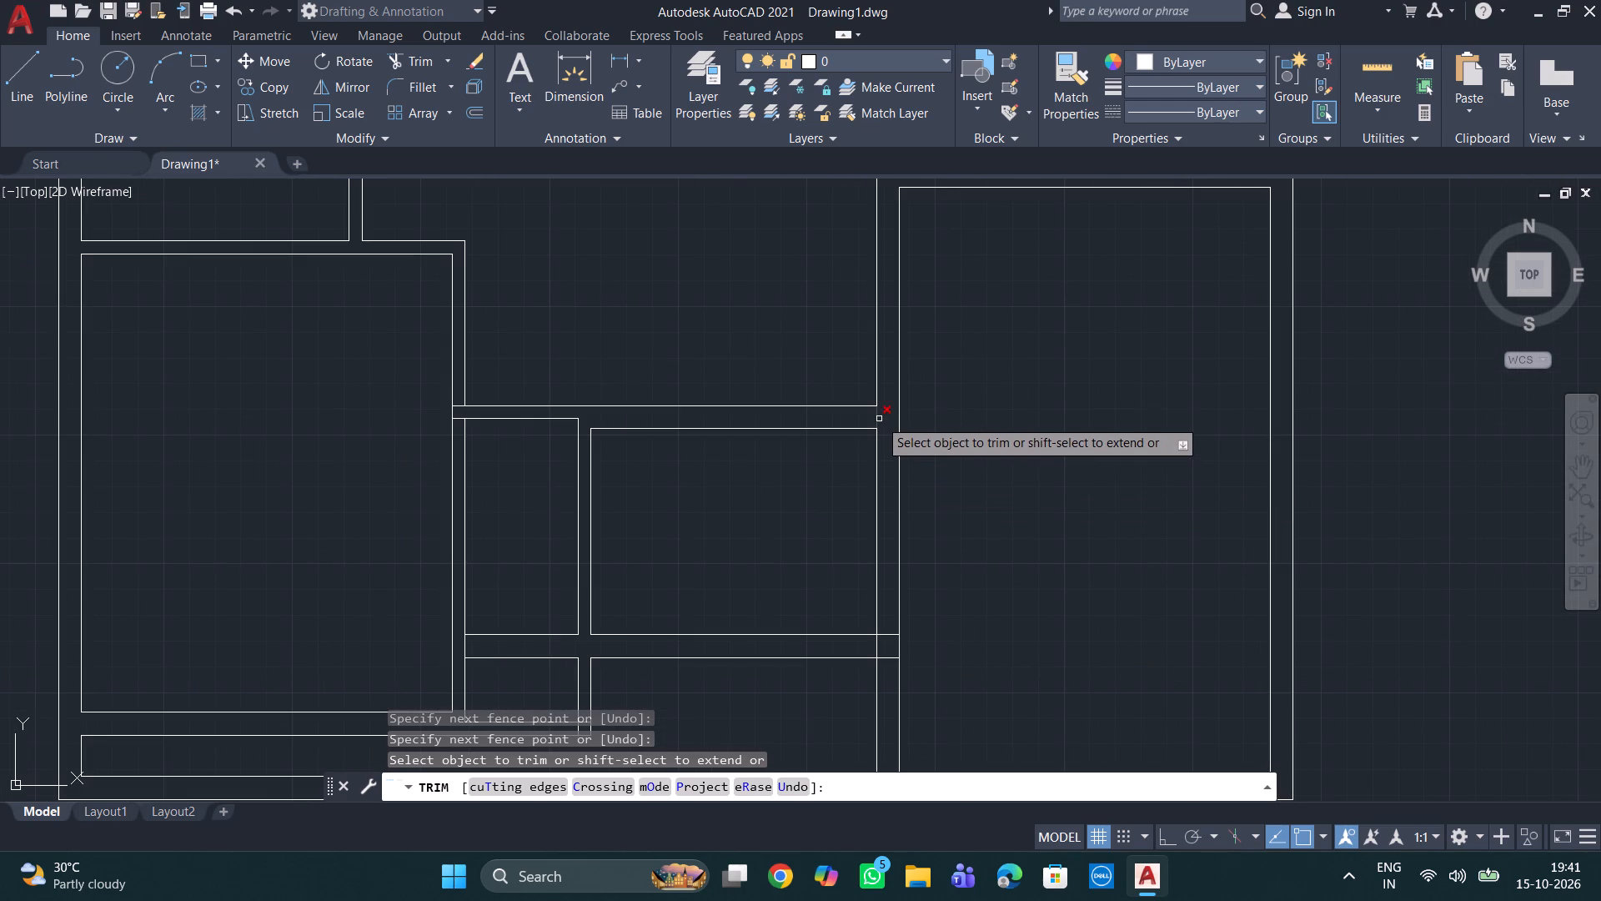
pyautogui.click(879, 417)
# Trim both lines of the central vertical wall below the lower 9" horizontal wall, down to the bottom outer wall.
pyautogui.moveTo(961, 489); pyautogui.dragTo(964, 410, button='middle')
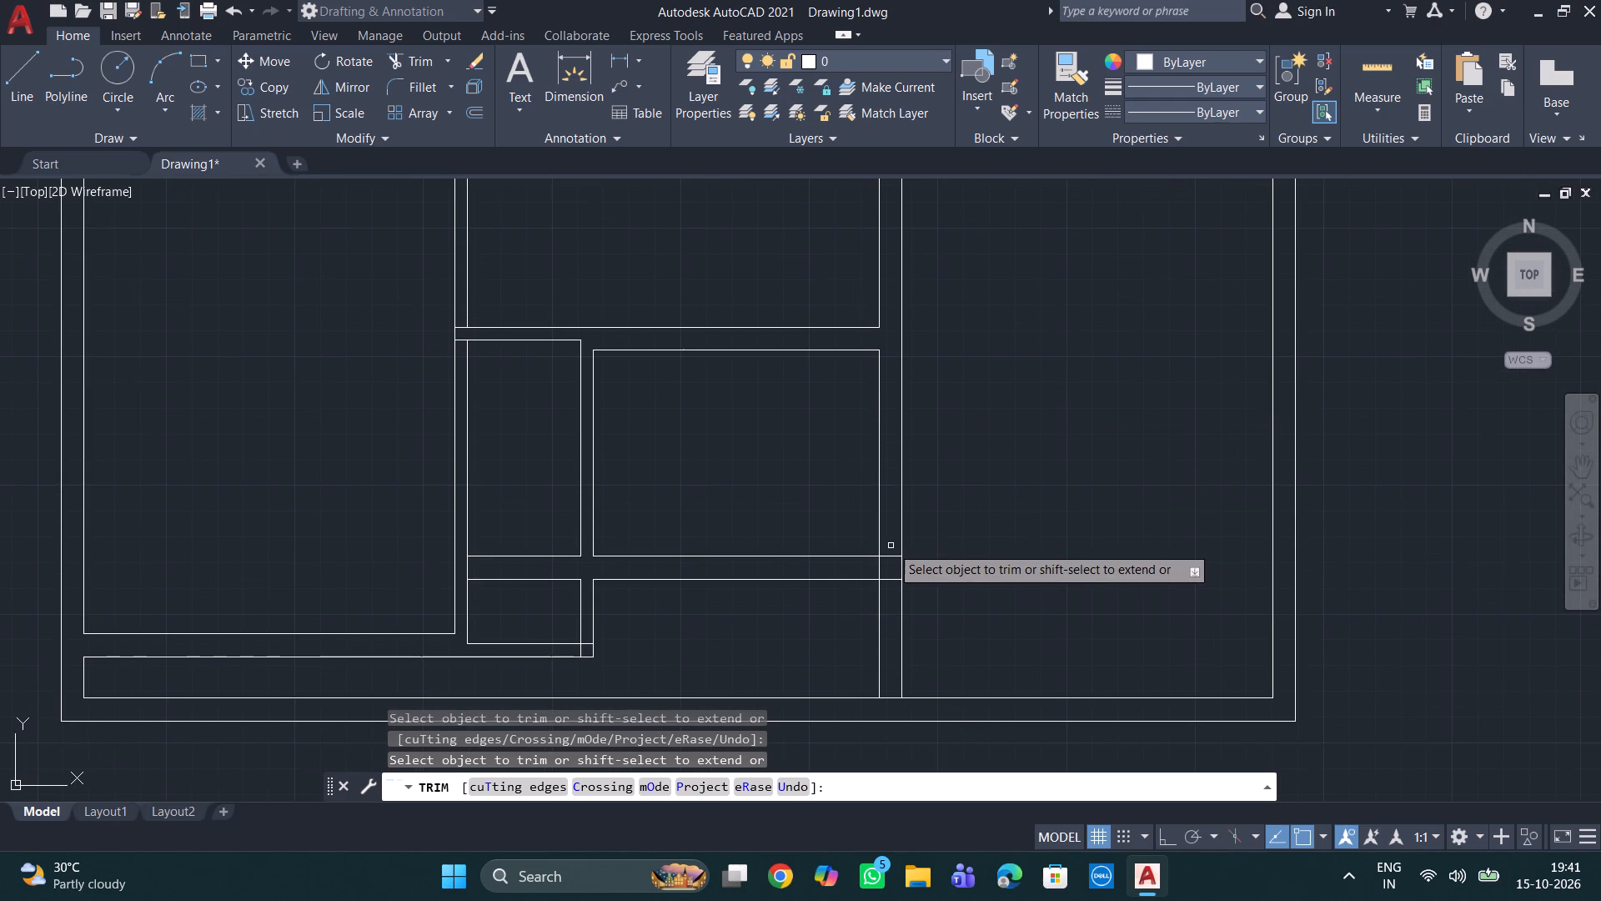
pyautogui.click(851, 641)
pyautogui.click(958, 633)
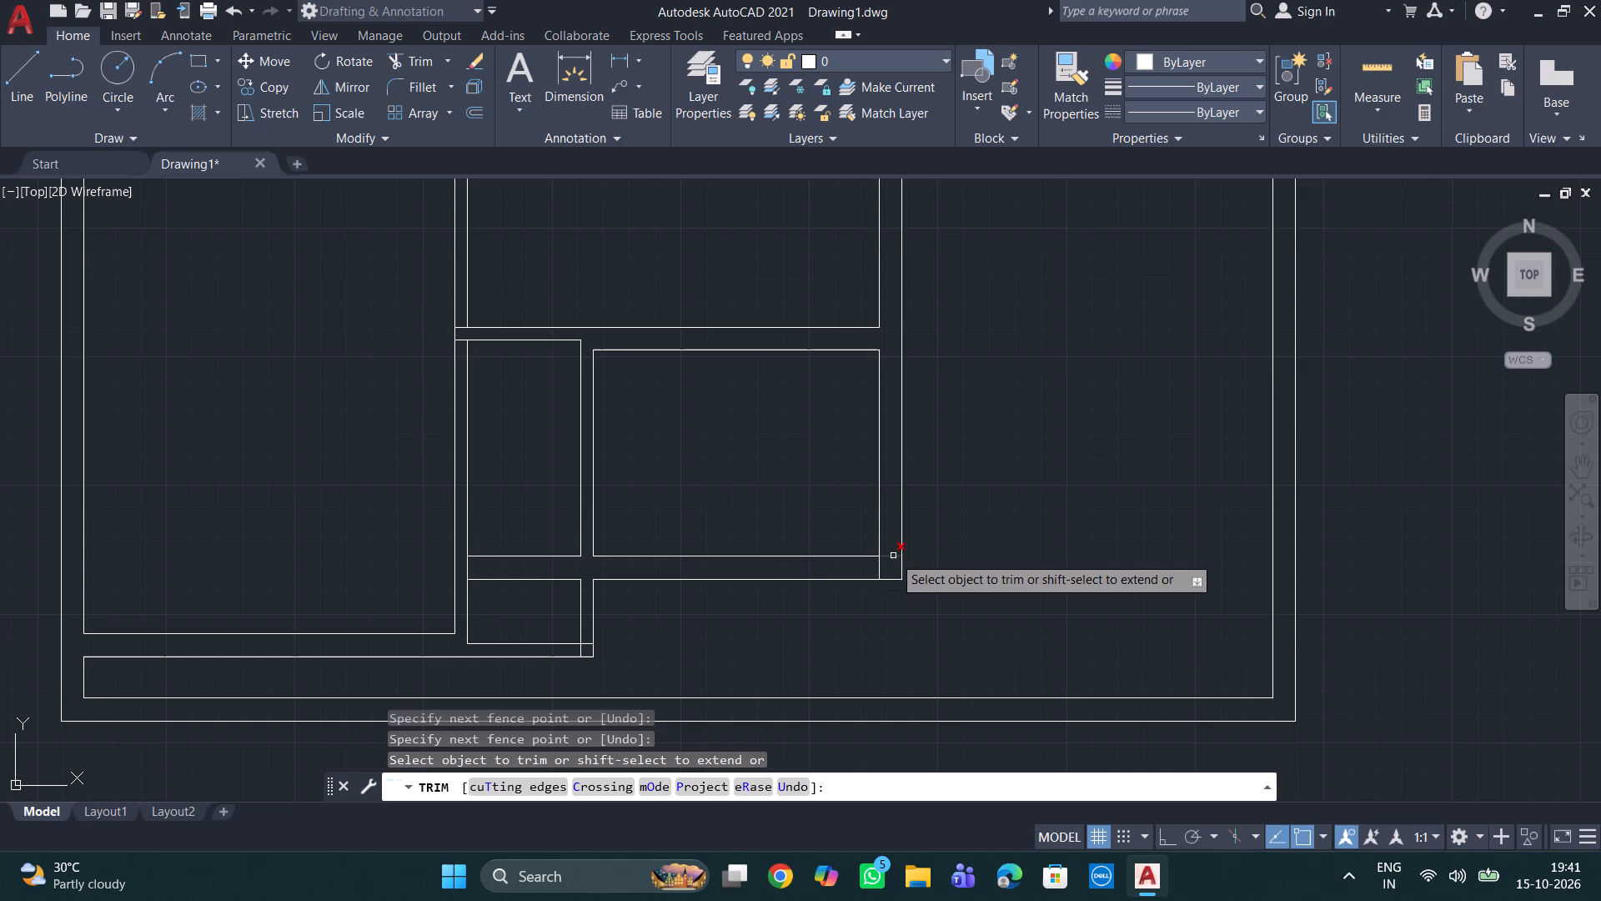
pyautogui.moveTo(971, 476); pyautogui.dragTo(956, 604, button='middle')
pyautogui.scroll(-3, 956, 604)
pyautogui.moveTo(975, 591); pyautogui.dragTo(881, 567, button='middle')
pyautogui.scroll(1, 895, 568)
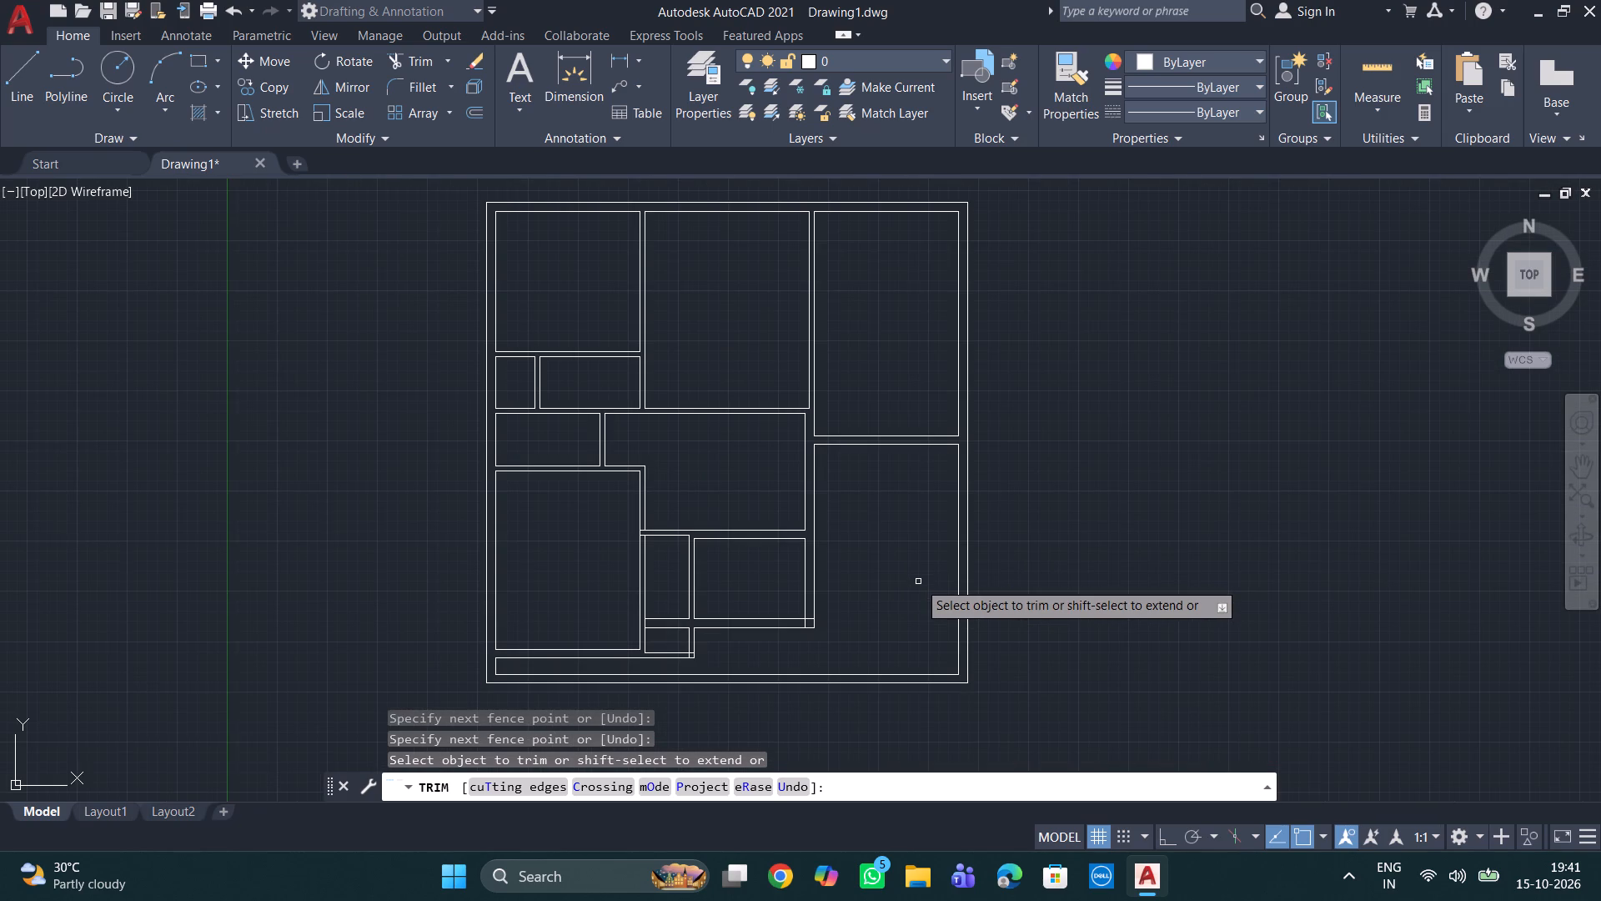
pyautogui.press('Escape')
pyautogui.press('Escape')
pyautogui.press('Escape')
# Extend both lines of the upper 9" horizontal wall to the right face of the central vertical wall.
pyautogui.write('ex')
pyautogui.press('Return')
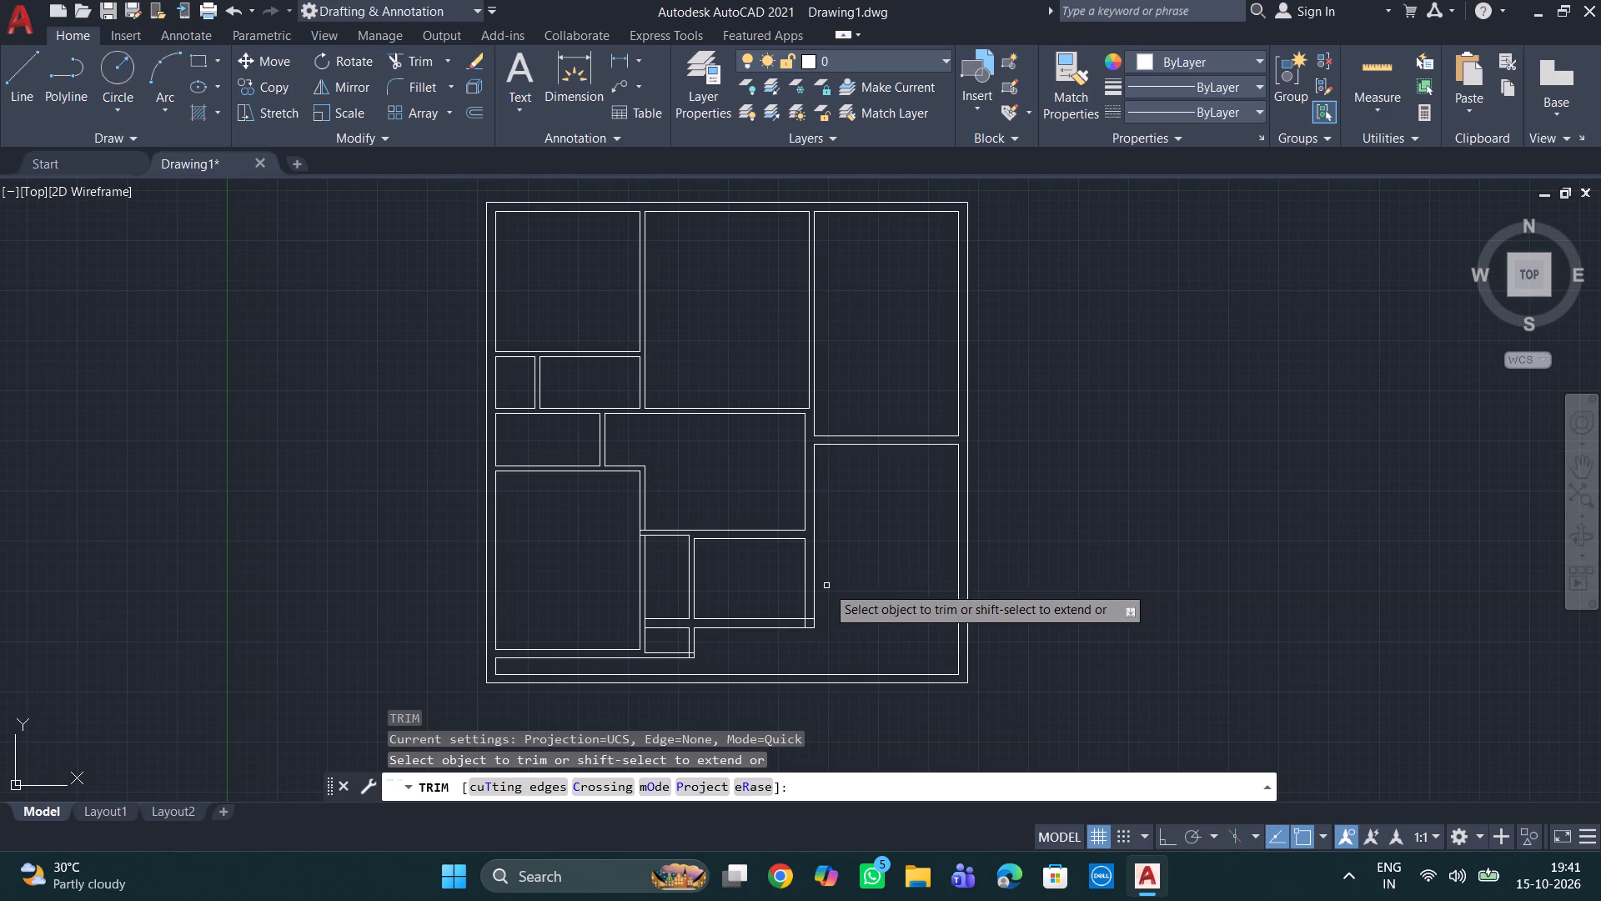
pyautogui.scroll(2, 788, 567)
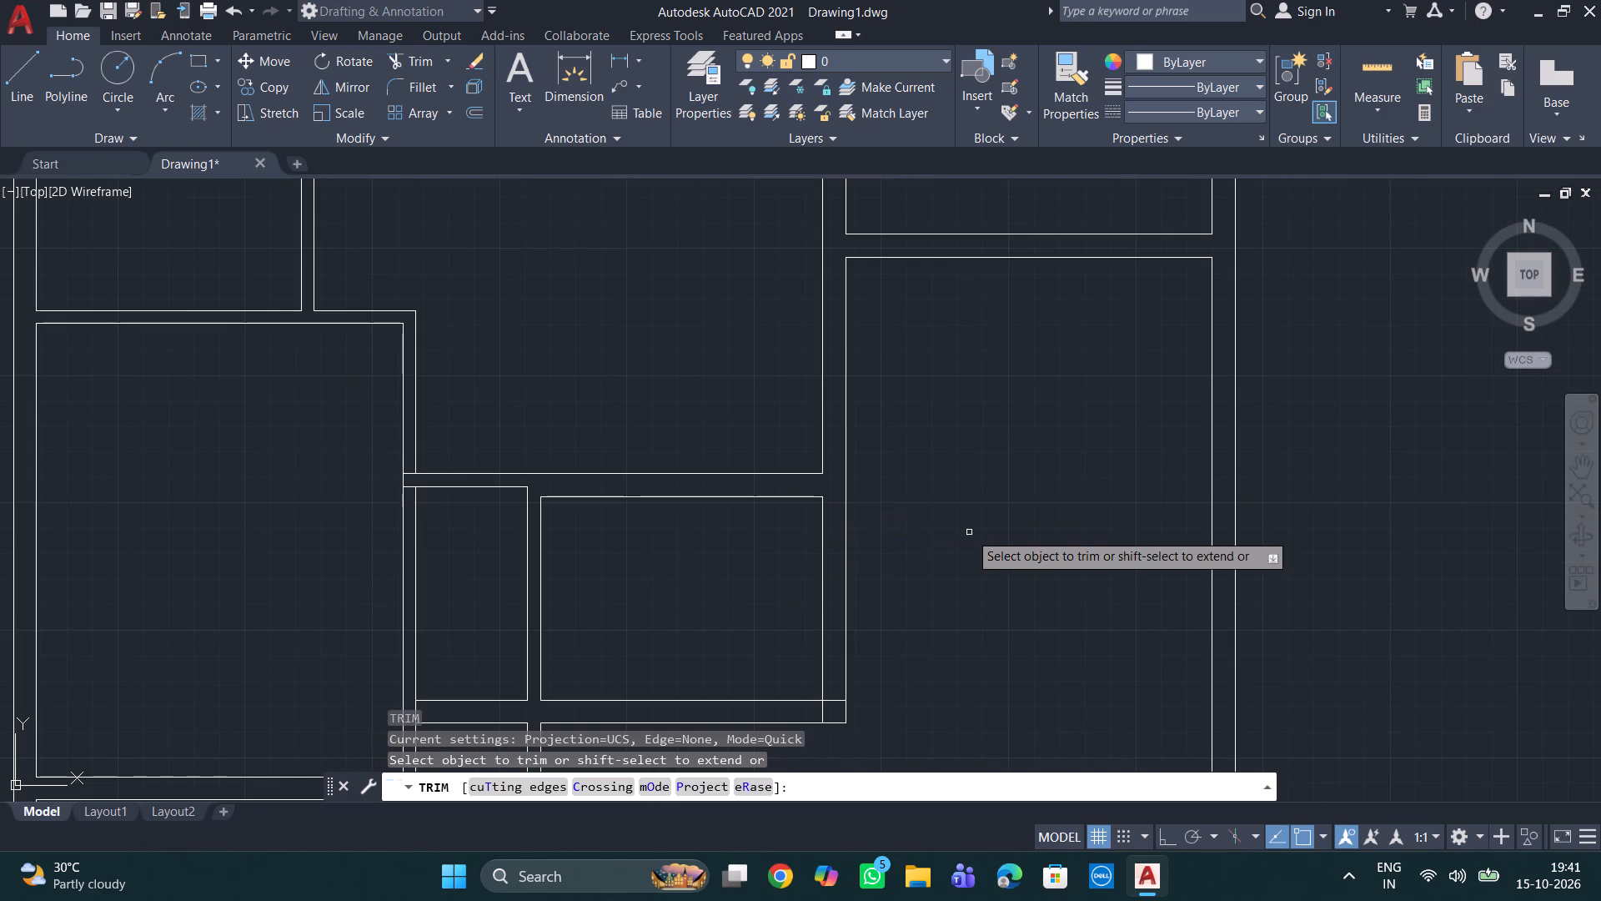
pyautogui.press('Escape')
pyautogui.press('Escape')
pyautogui.press('Escape')
pyautogui.press('e')
pyautogui.press('x')
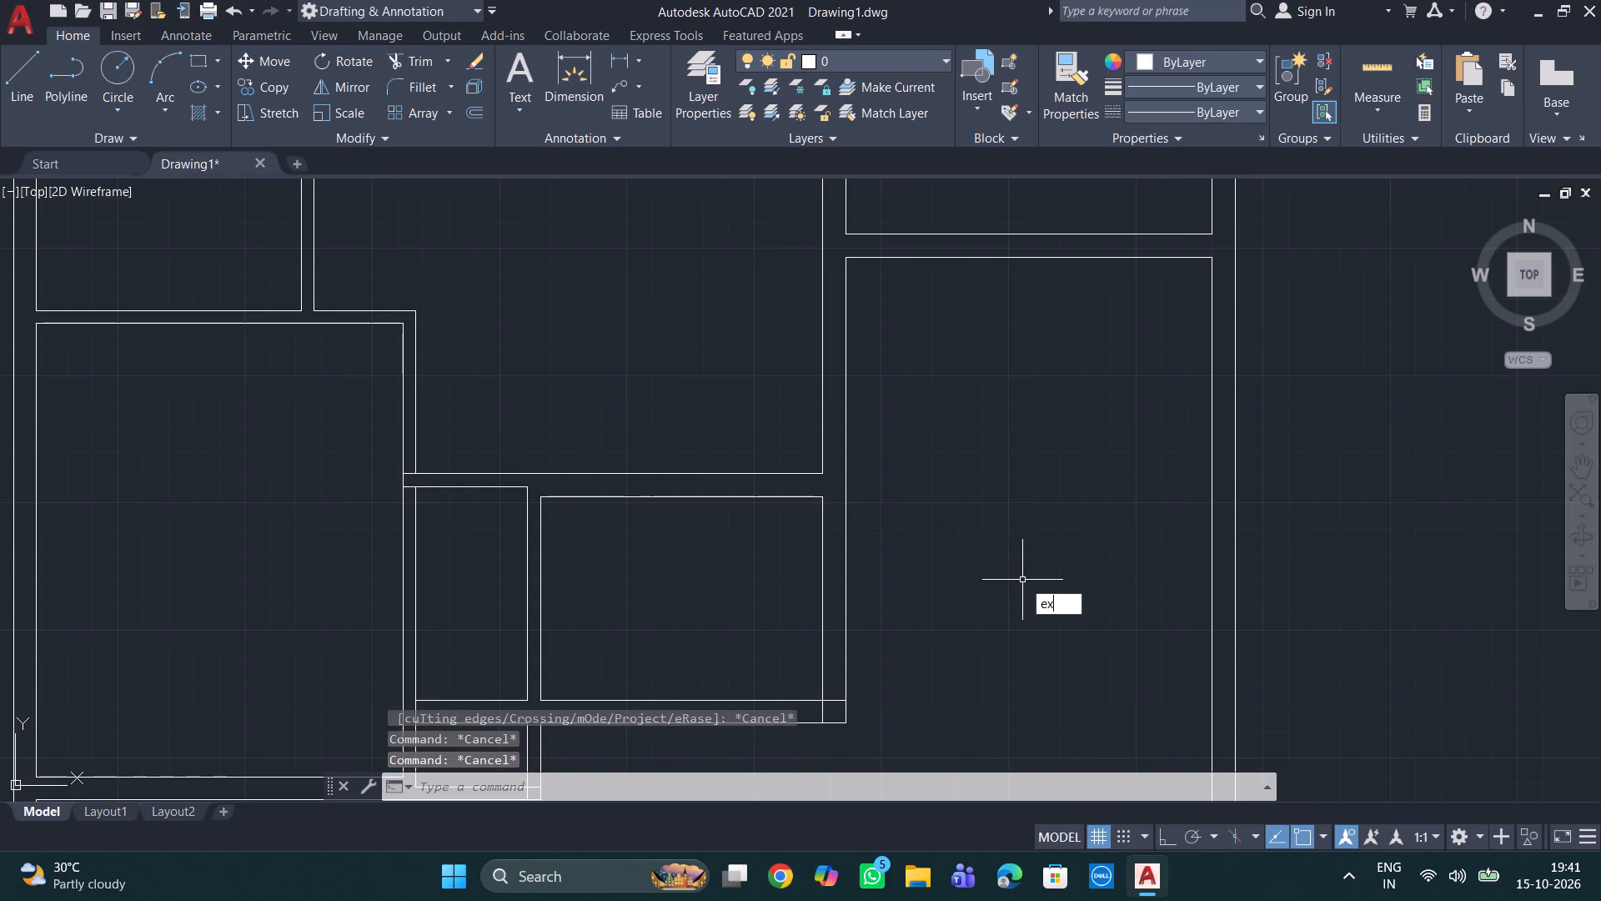
pyautogui.press('Return')
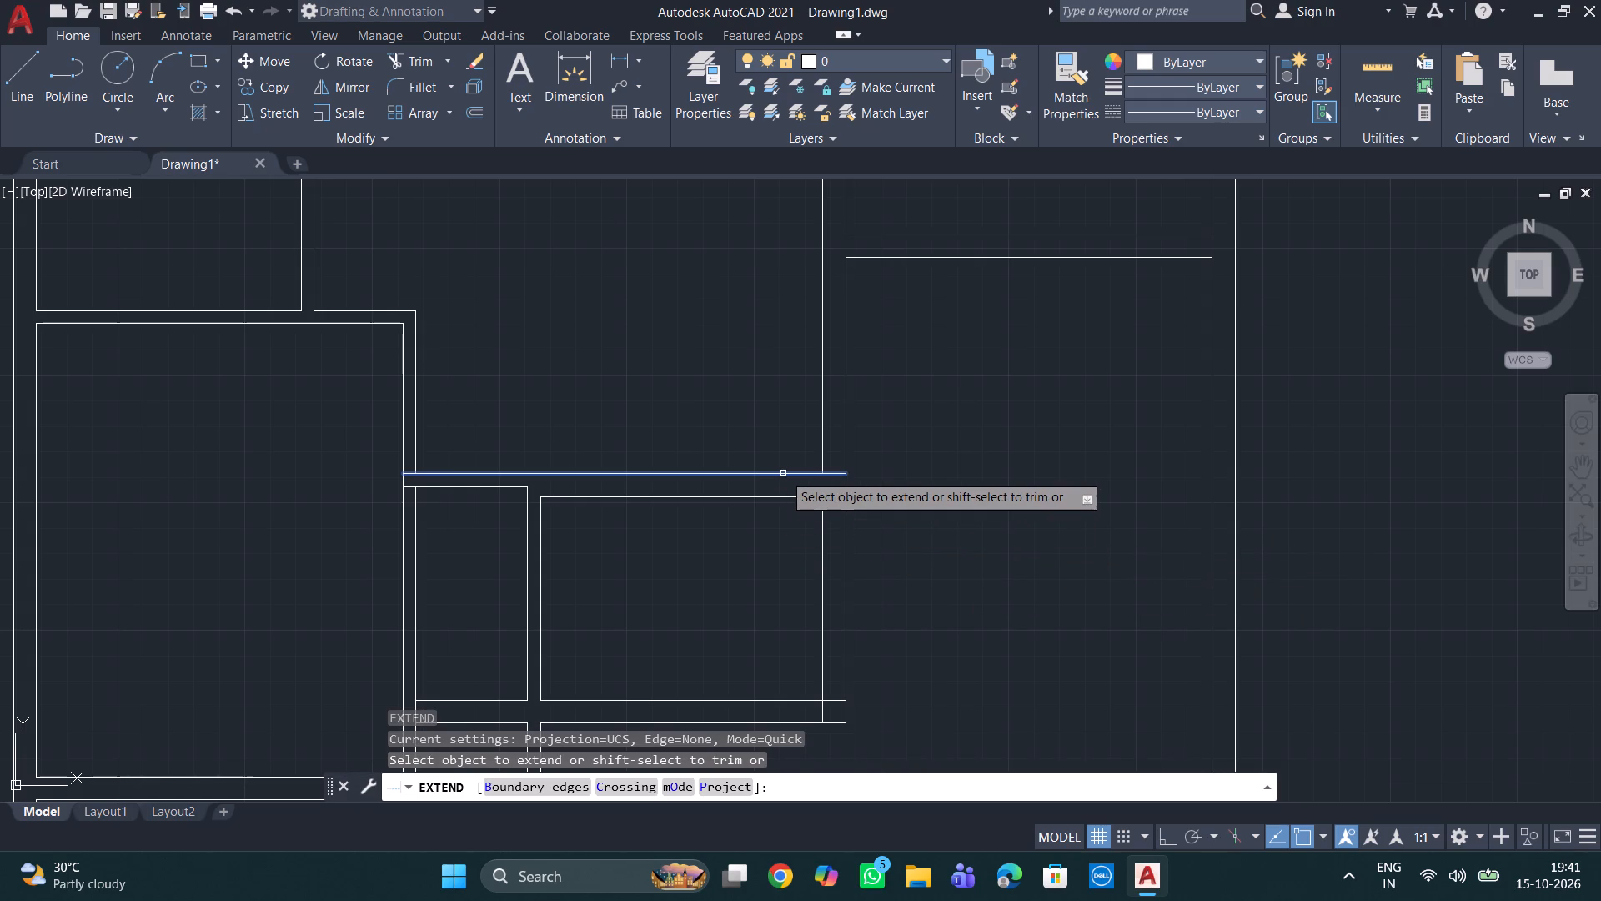
pyautogui.click(783, 473)
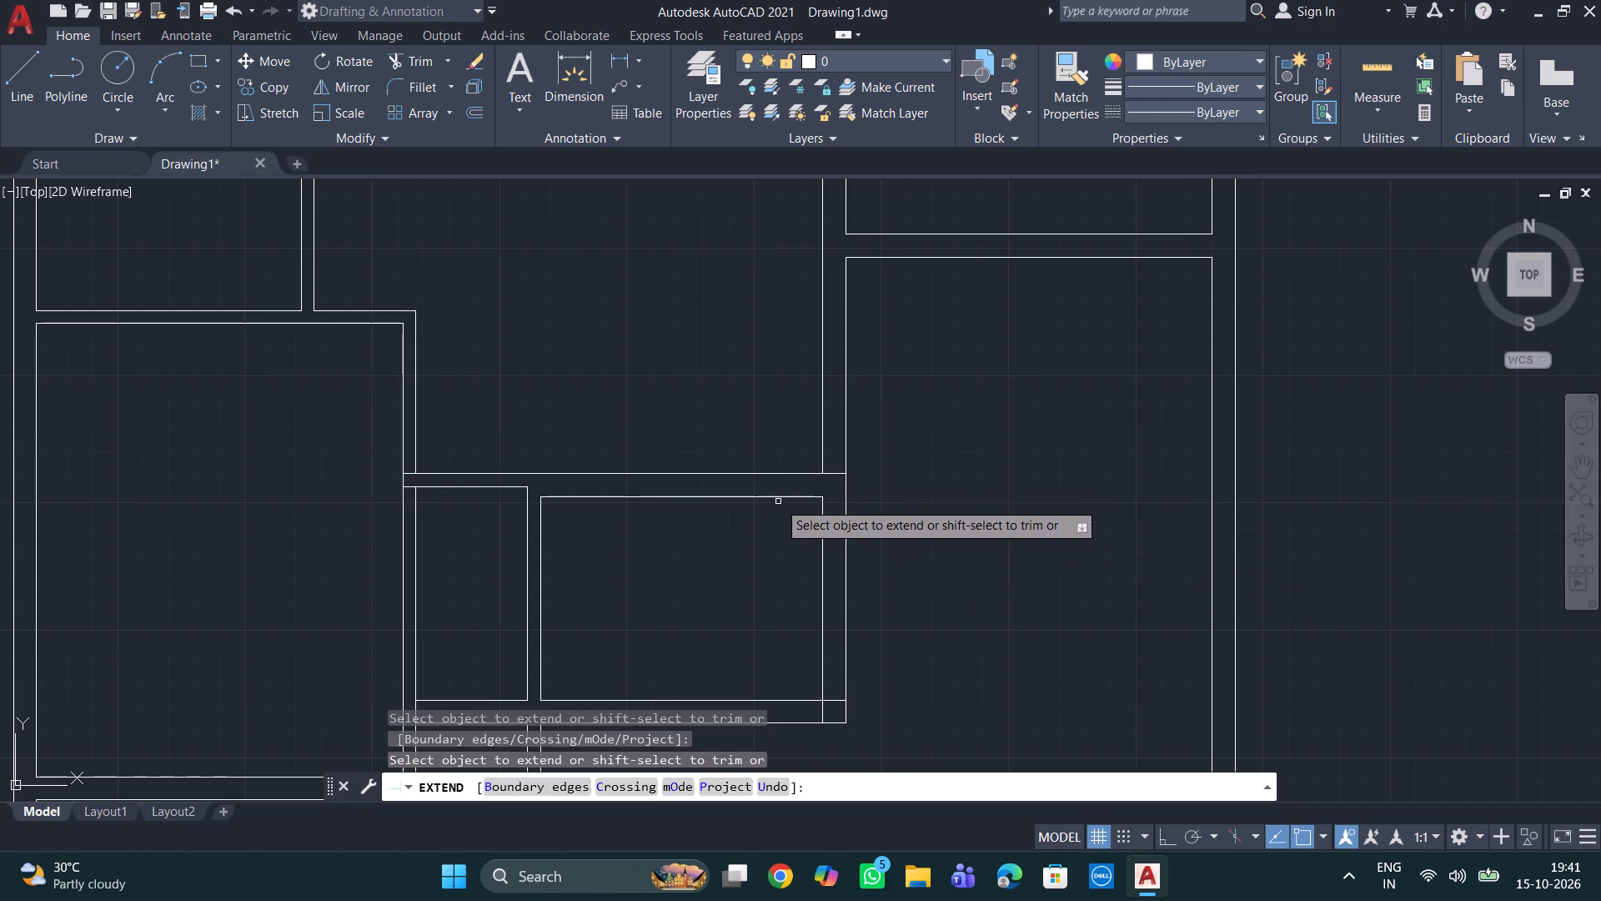
pyautogui.click(778, 498)
pyautogui.press('Escape')
pyautogui.press('Escape')
pyautogui.press('Escape')
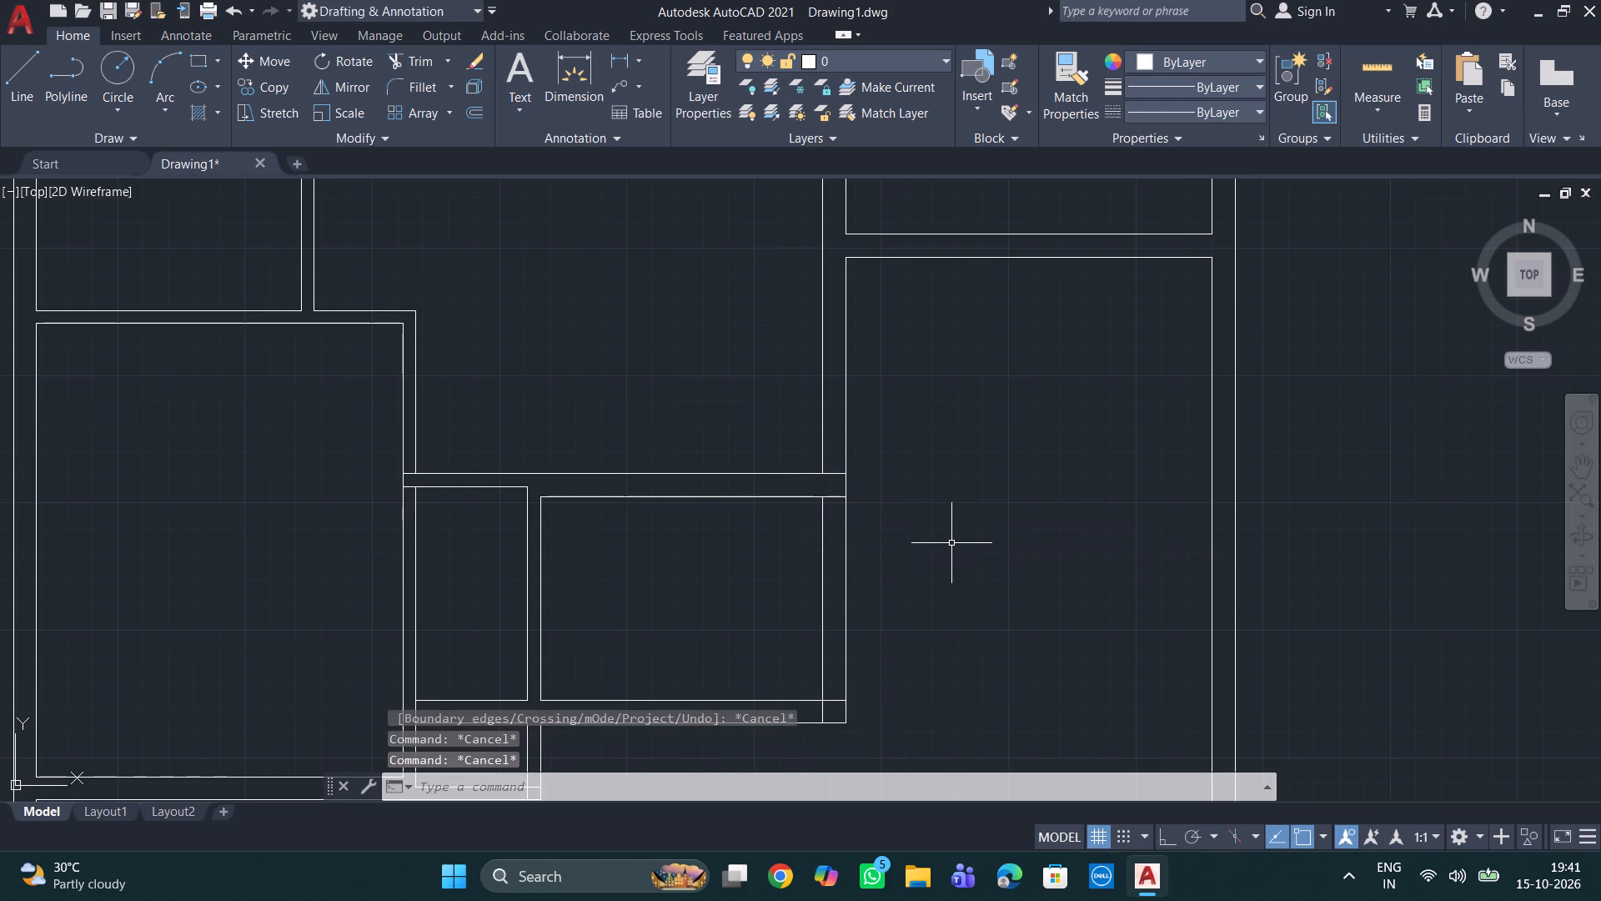
# Trim both central vertical wall lines between the upper and lower 9" horizontal walls, opening that room to the right-hand space.
pyautogui.press('t')
pyautogui.press('r')
pyautogui.press('Return')
pyautogui.press('Return')
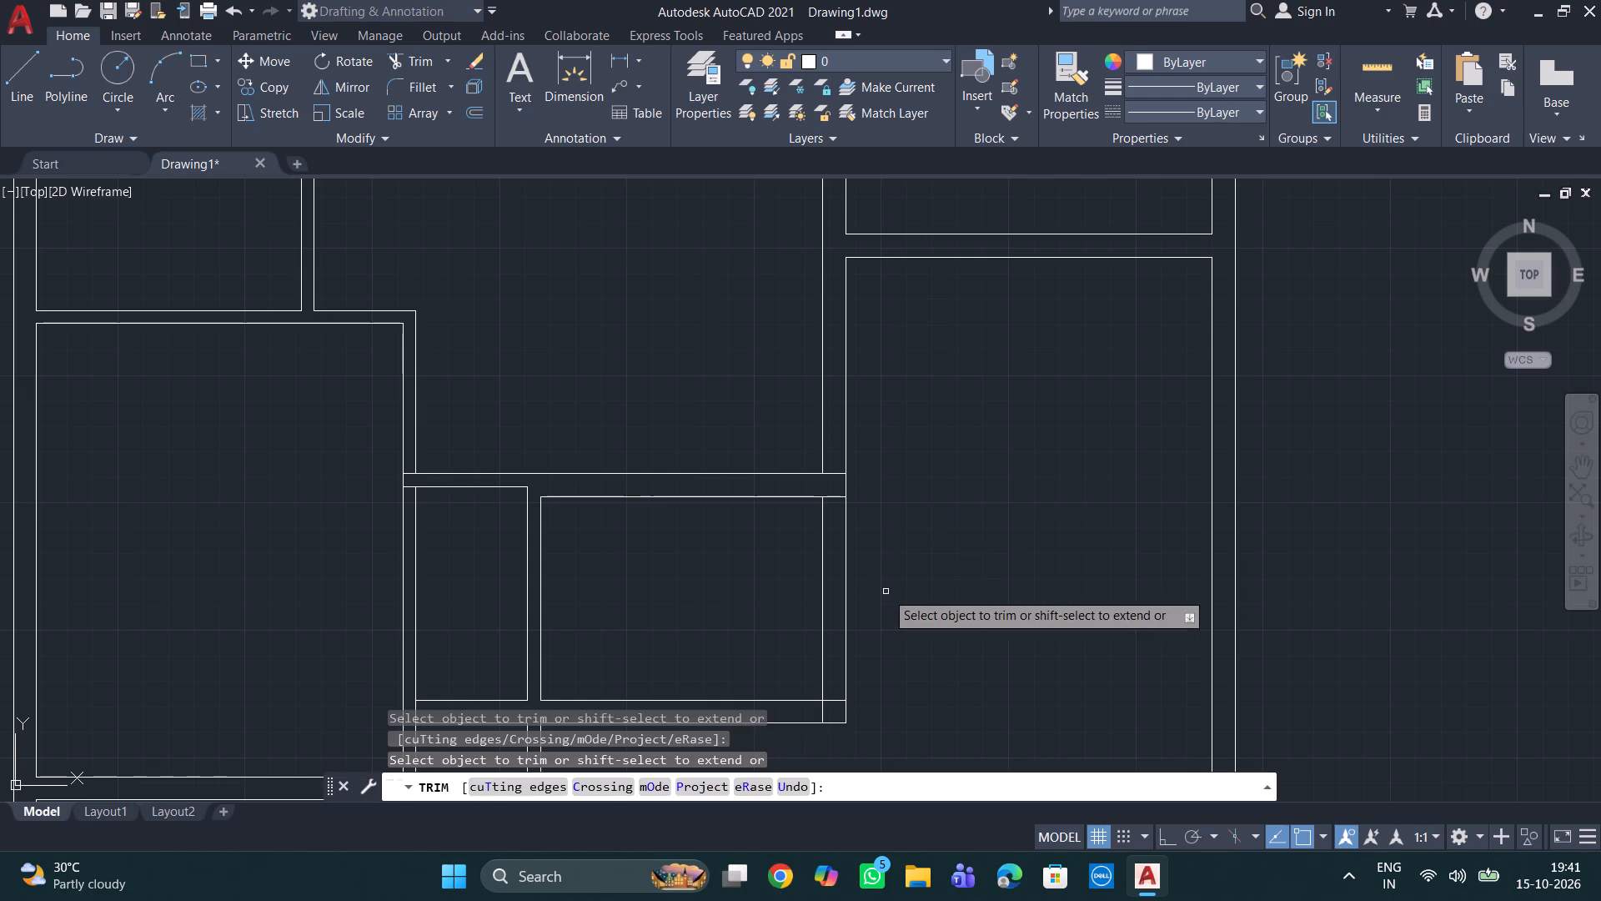
pyautogui.click(924, 595)
pyautogui.click(751, 584)
# Trim the leftover inner vertical segment near the free right end of the lower 9" horizontal wall, keeping the end line.
pyautogui.scroll(-2, 947, 566)
pyautogui.moveTo(946, 565); pyautogui.dragTo(991, 438, button='middle')
pyautogui.scroll(3, 981, 476)
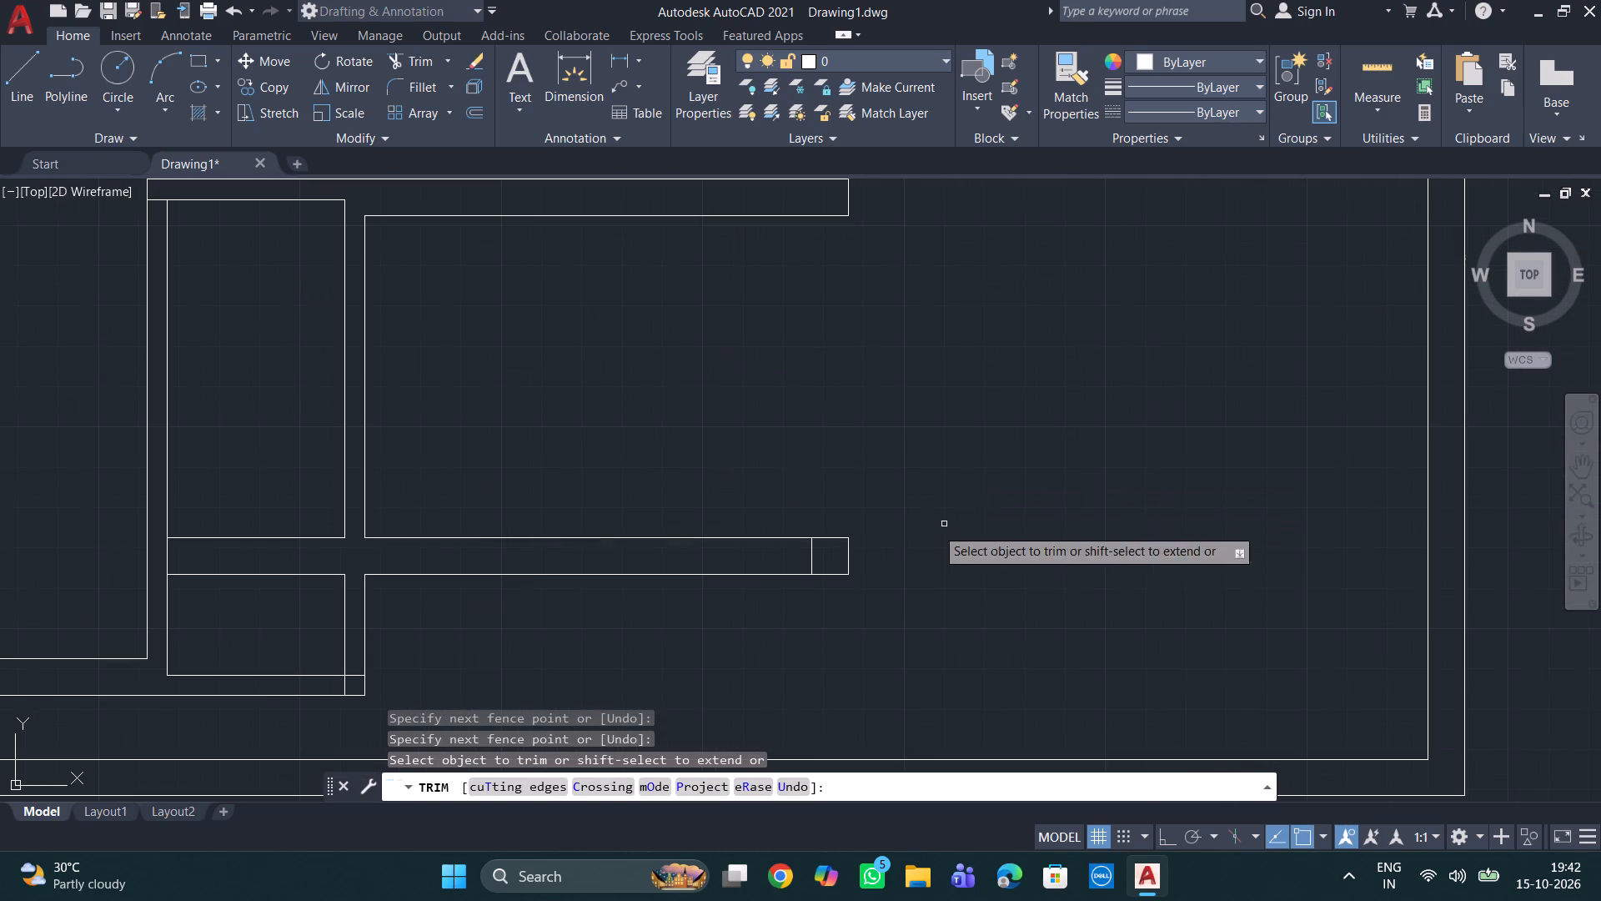
pyautogui.click(807, 554)
pyautogui.scroll(-3, 1090, 521)
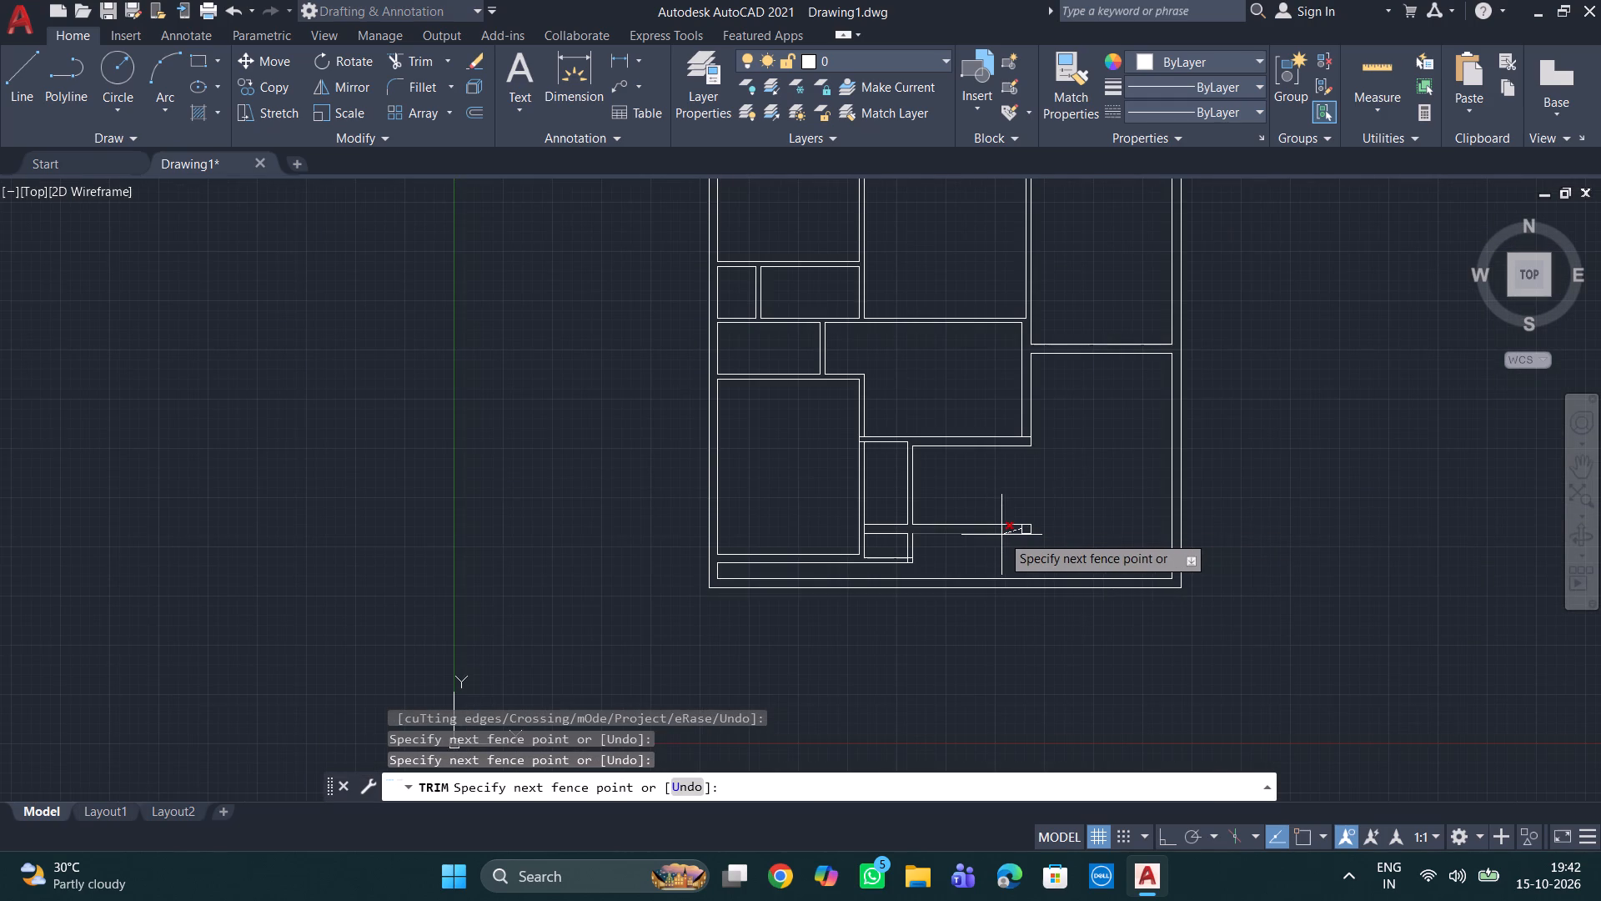
pyautogui.scroll(2, 1017, 526)
pyautogui.click(1019, 532)
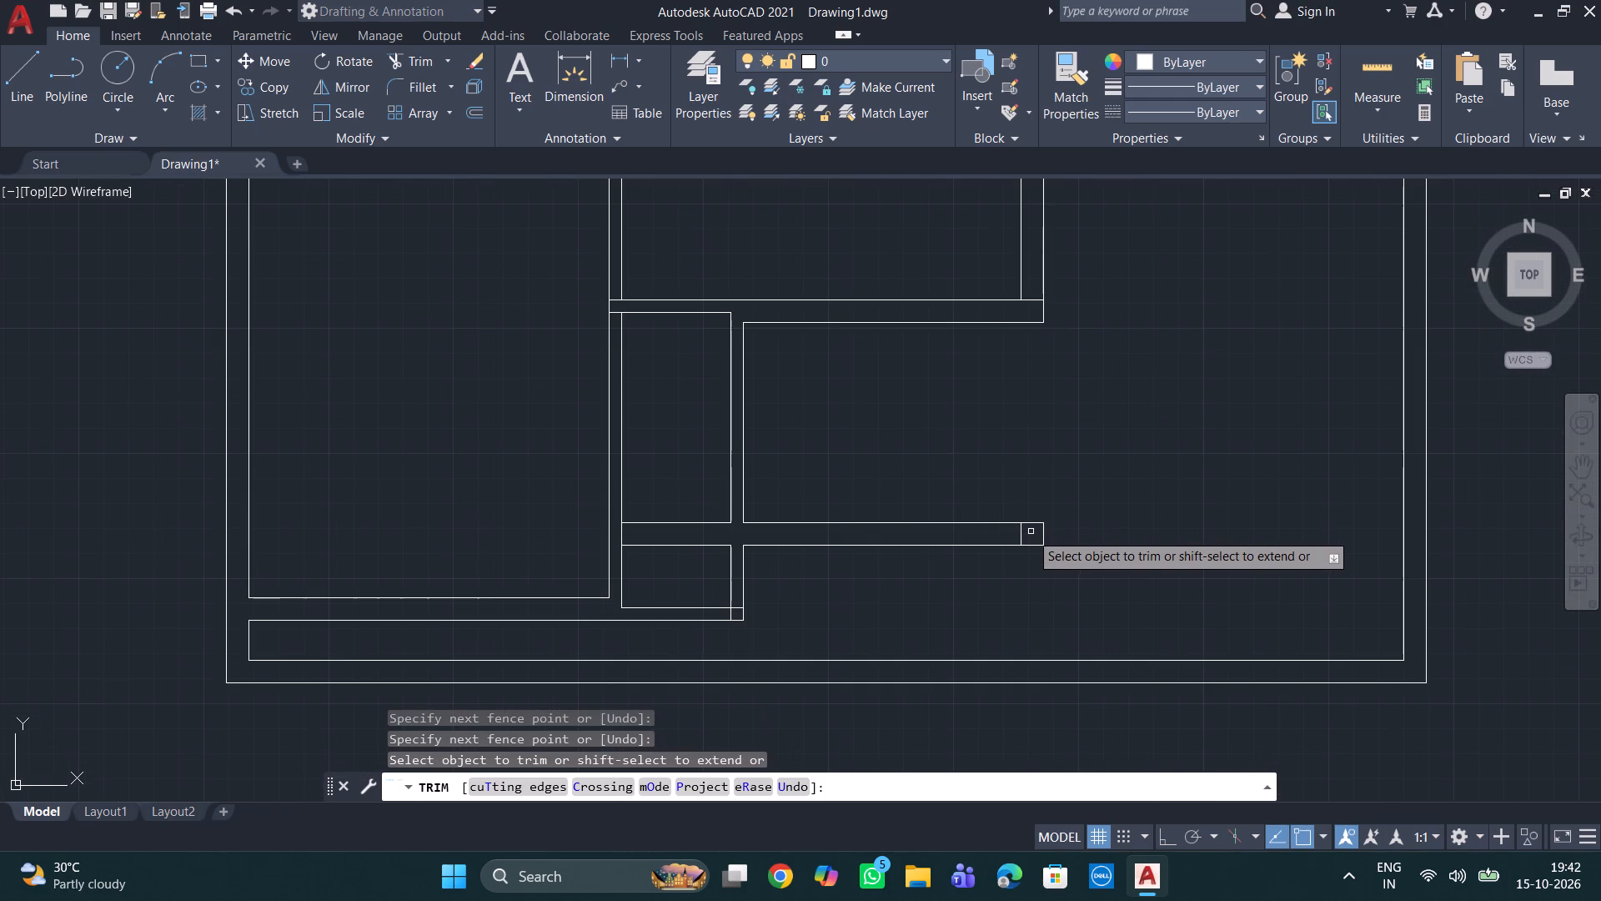
pyautogui.click(1024, 536)
# Trim the overlapping horizontal and vertical line ends at the lower right corner of the small room beneath the narrow room.
pyautogui.scroll(-2, 1133, 503)
pyautogui.moveTo(1137, 503); pyautogui.dragTo(1082, 599, button='middle')
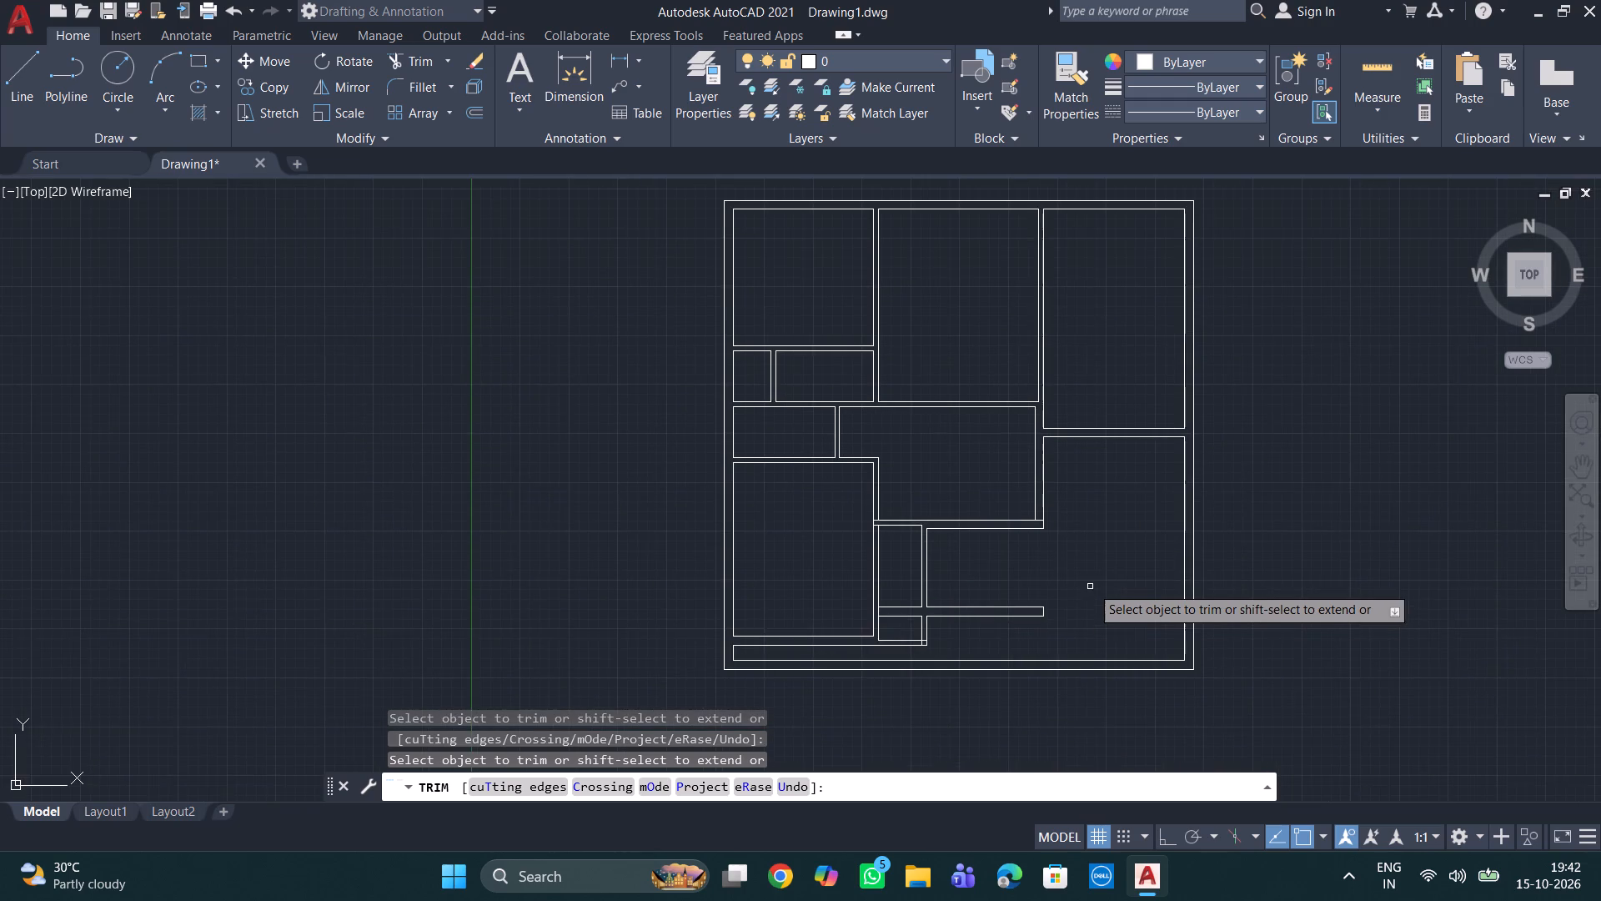
pyautogui.scroll(1, 1092, 584)
pyautogui.moveTo(1092, 582); pyautogui.dragTo(1090, 498, button='middle')
pyautogui.scroll(3, 798, 619)
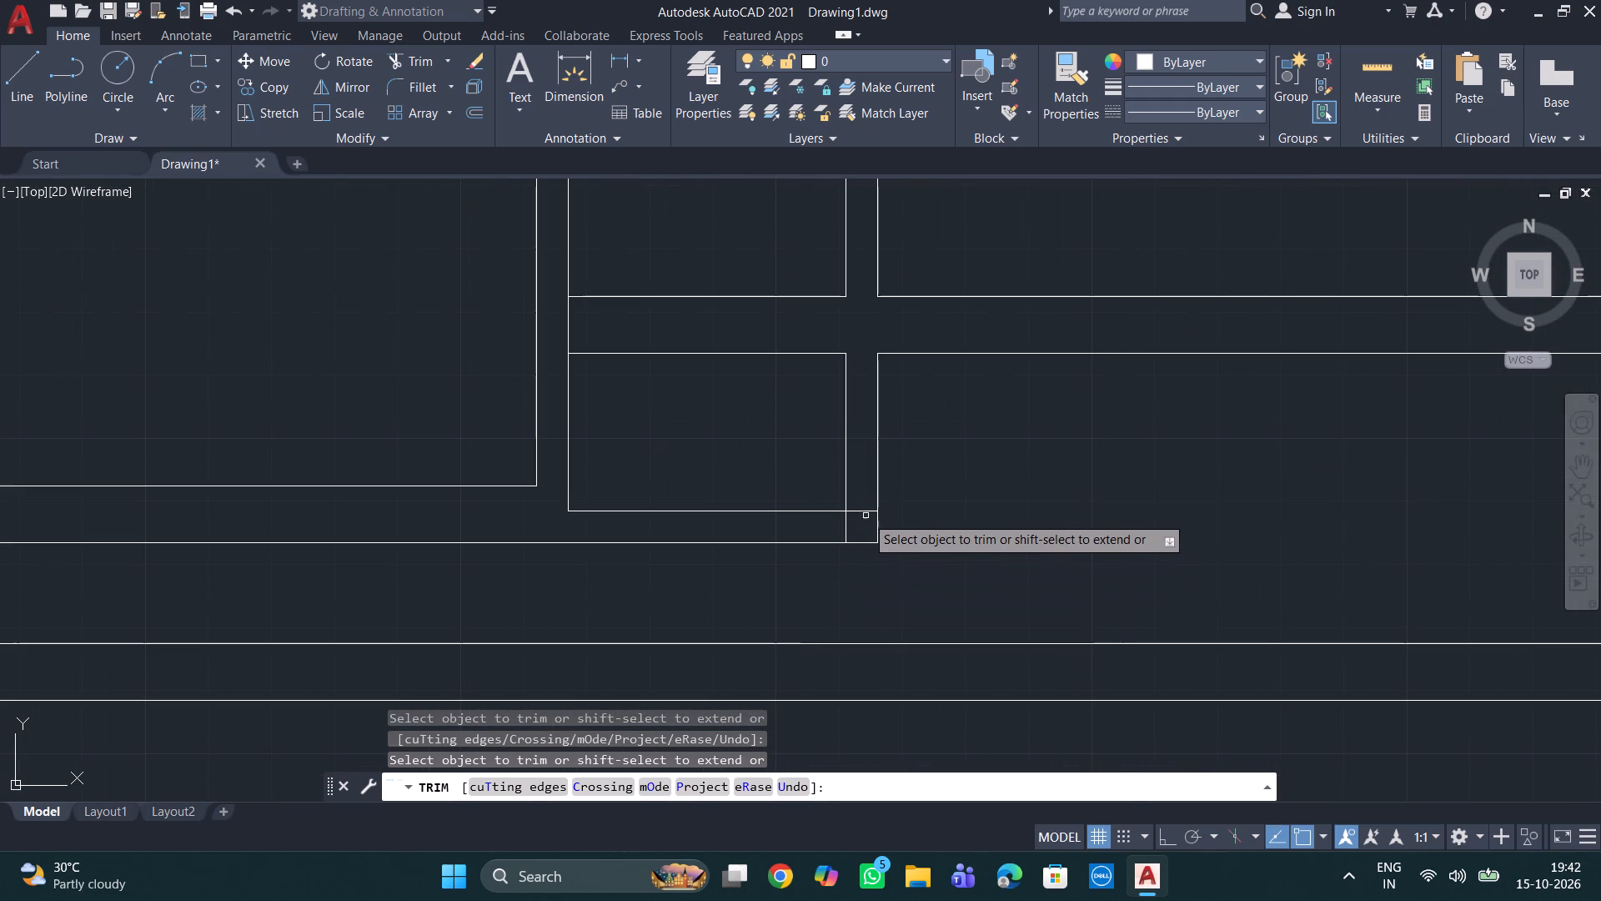
pyautogui.click(866, 513)
pyautogui.click(846, 528)
# Trim the end of the upper 9" horizontal wall's top line where it crosses the central vertical wall's lower end.
pyautogui.scroll(-1, 971, 496)
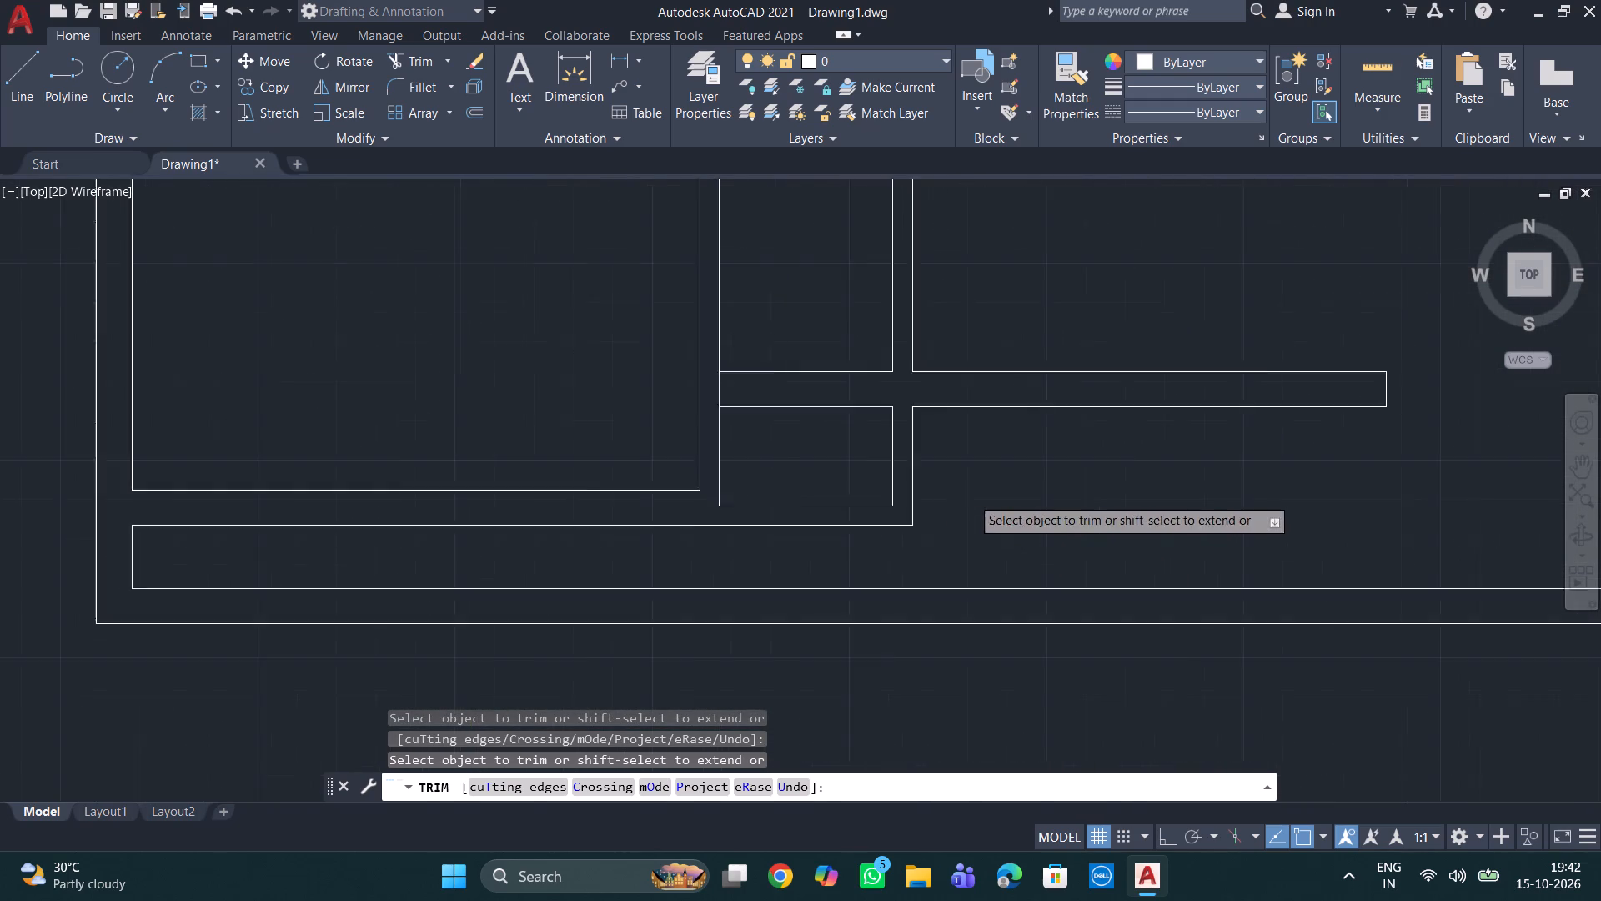
pyautogui.scroll(-2, 971, 496)
pyautogui.moveTo(1046, 509); pyautogui.dragTo(972, 548, button='middle')
pyautogui.scroll(-2, 970, 548)
pyautogui.moveTo(1041, 486); pyautogui.dragTo(1001, 525, button='middle')
pyautogui.scroll(2, 981, 524)
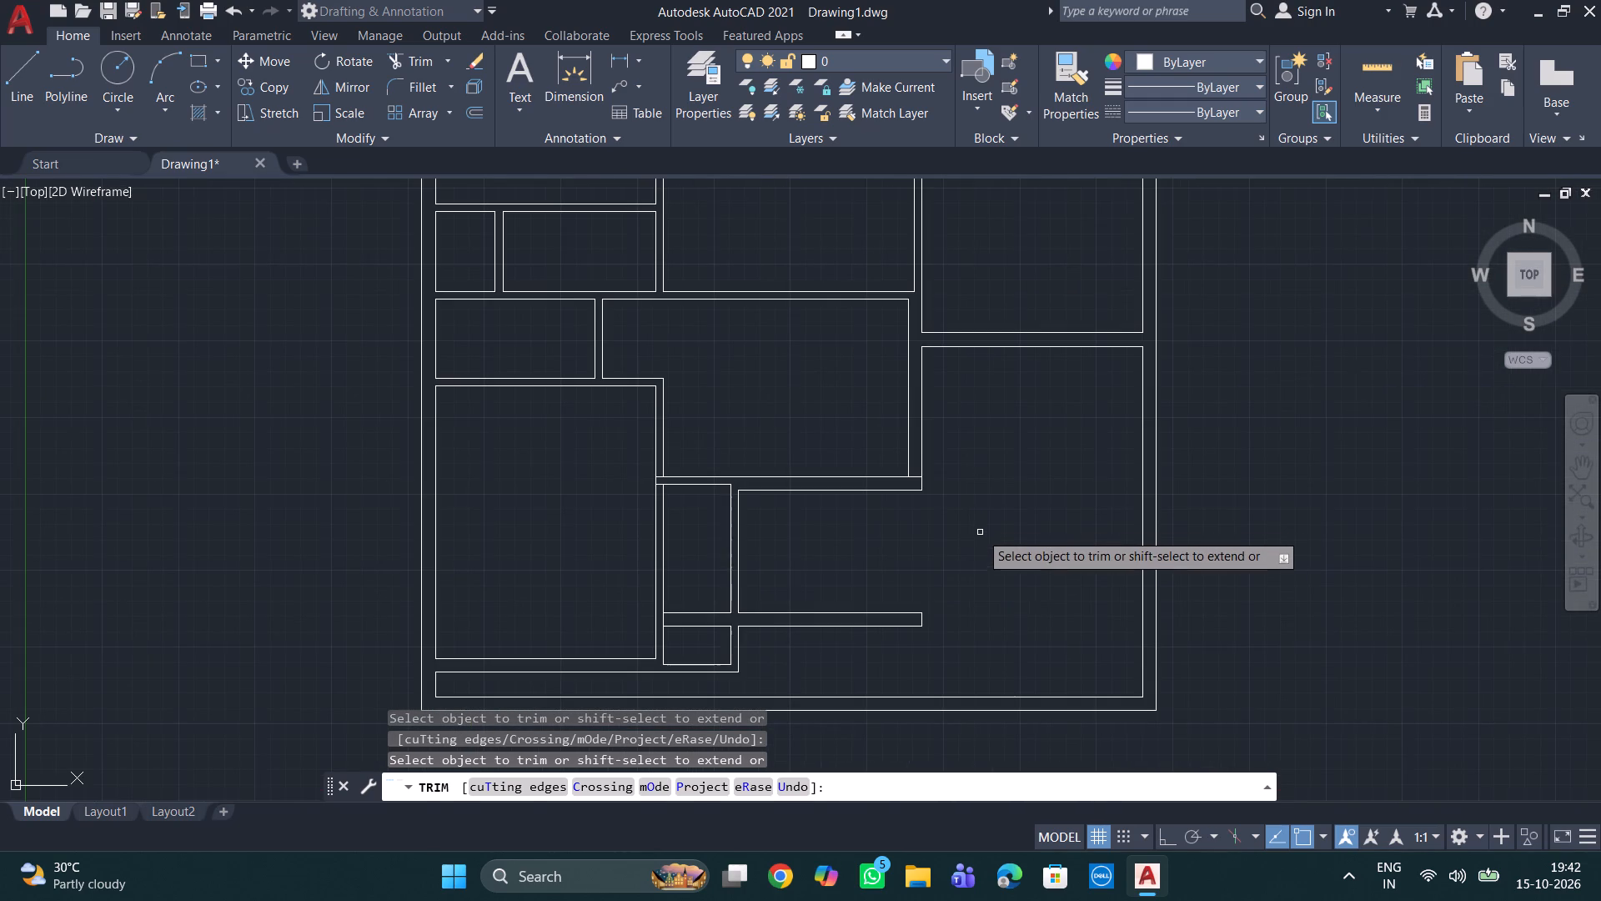
pyautogui.scroll(-1, 970, 523)
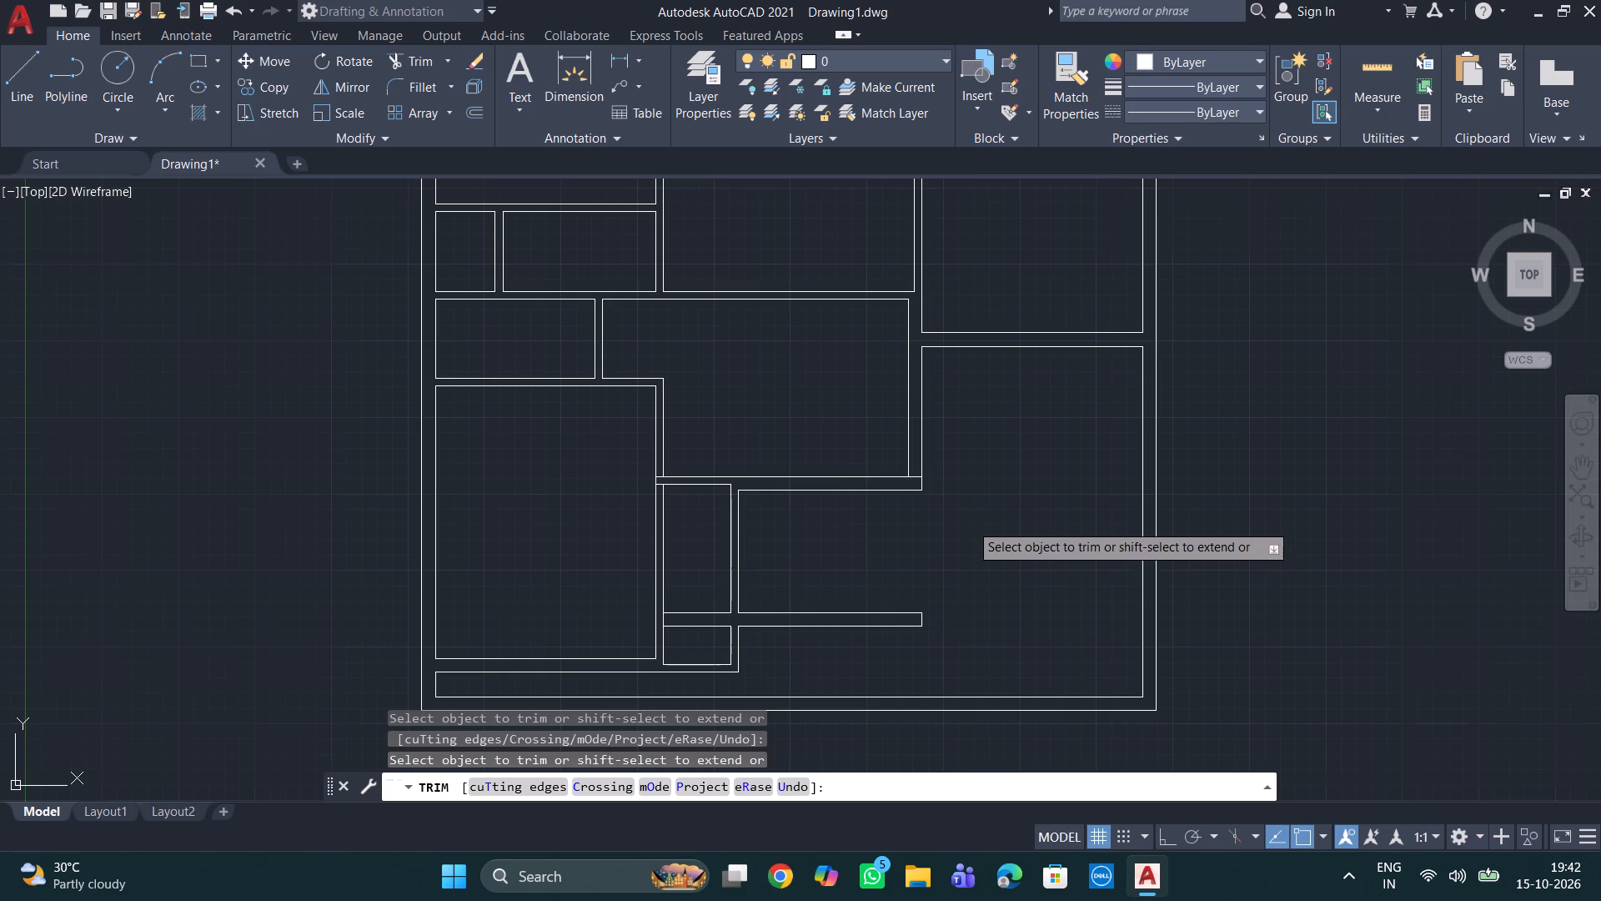
pyautogui.scroll(-1, 970, 523)
pyautogui.scroll(4, 961, 516)
pyautogui.click(847, 456)
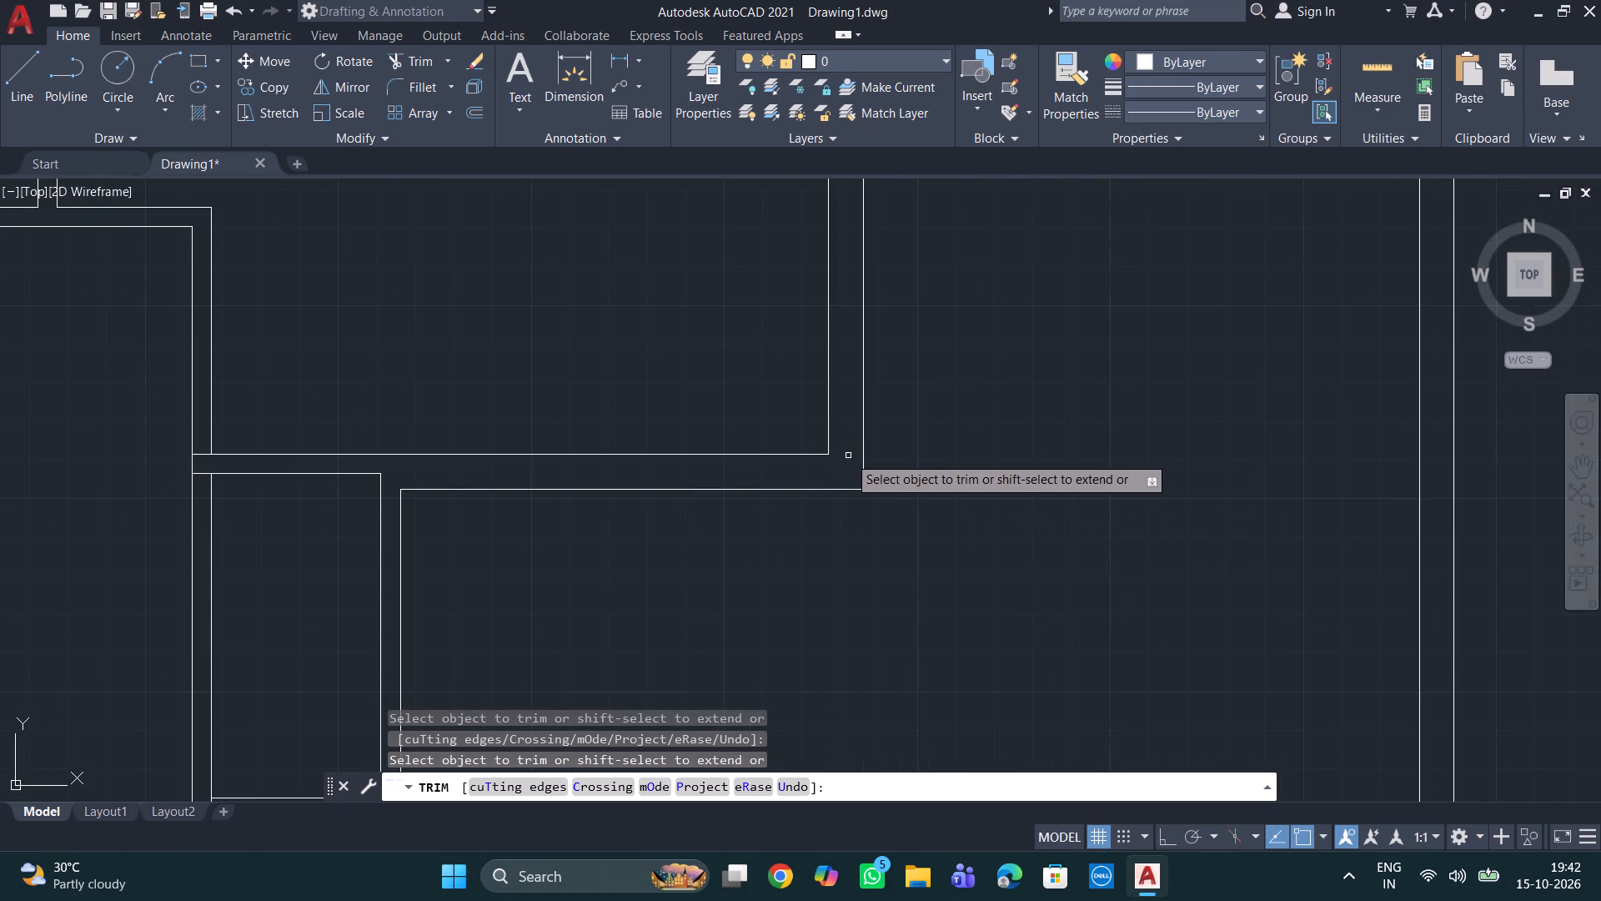
pyautogui.scroll(-3, 993, 443)
pyautogui.moveTo(1029, 458); pyautogui.dragTo(913, 558, button='middle')
pyautogui.scroll(-2, 911, 550)
pyautogui.scroll(2, 911, 550)
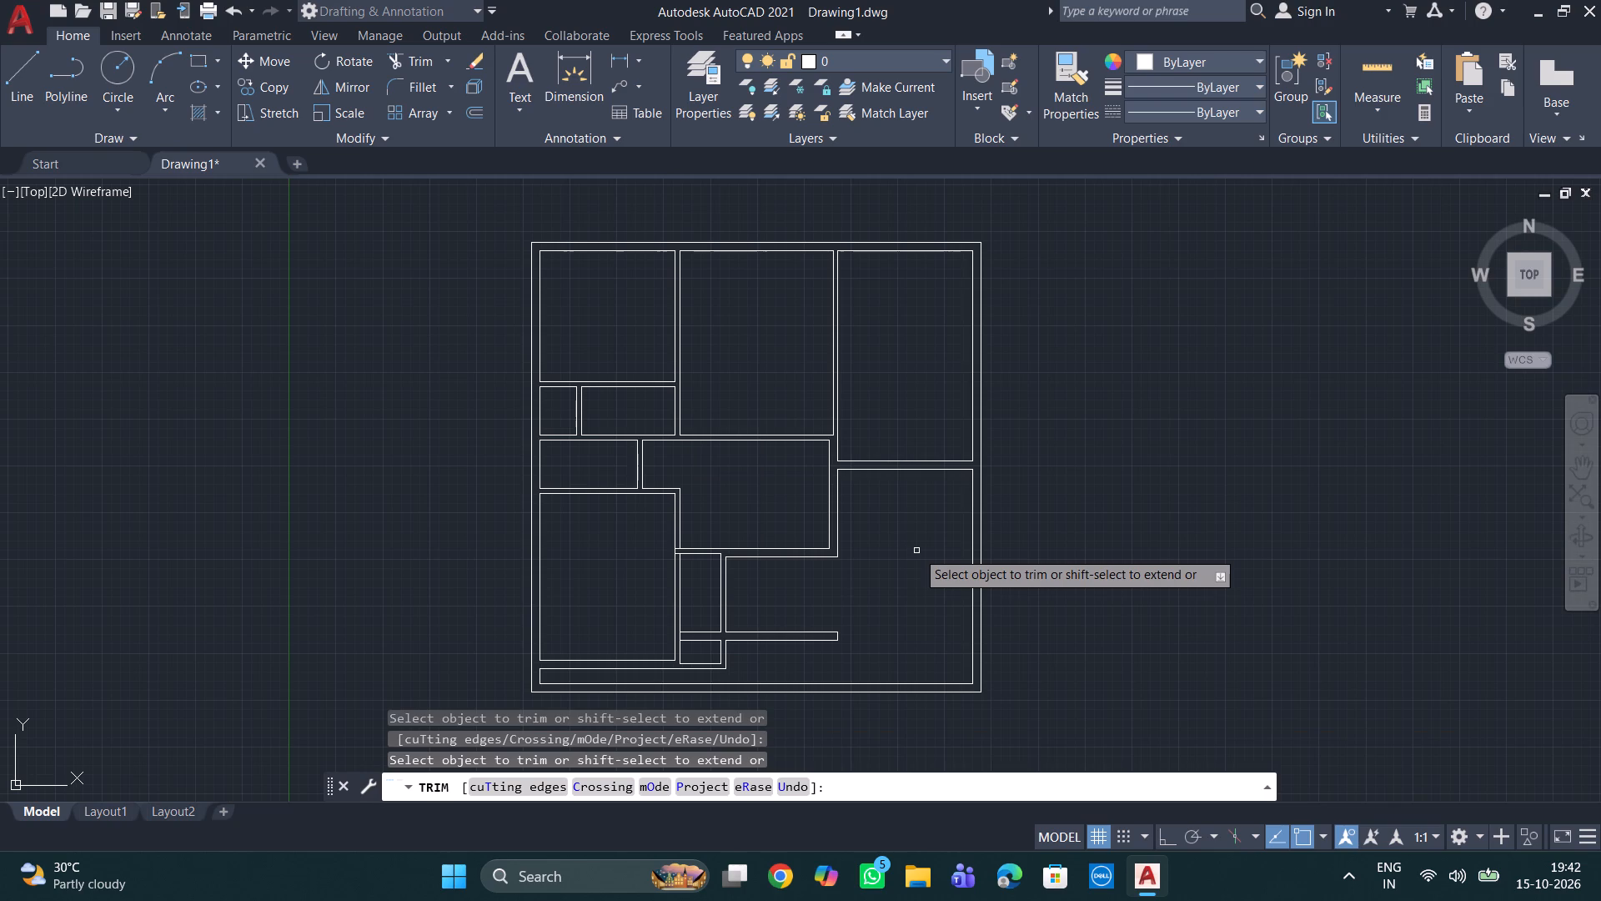
pyautogui.press('Escape')
pyautogui.press('Escape')
pyautogui.press('Escape')
pyautogui.press('Escape')
pyautogui.press('Escape')
pyautogui.press('Escape')
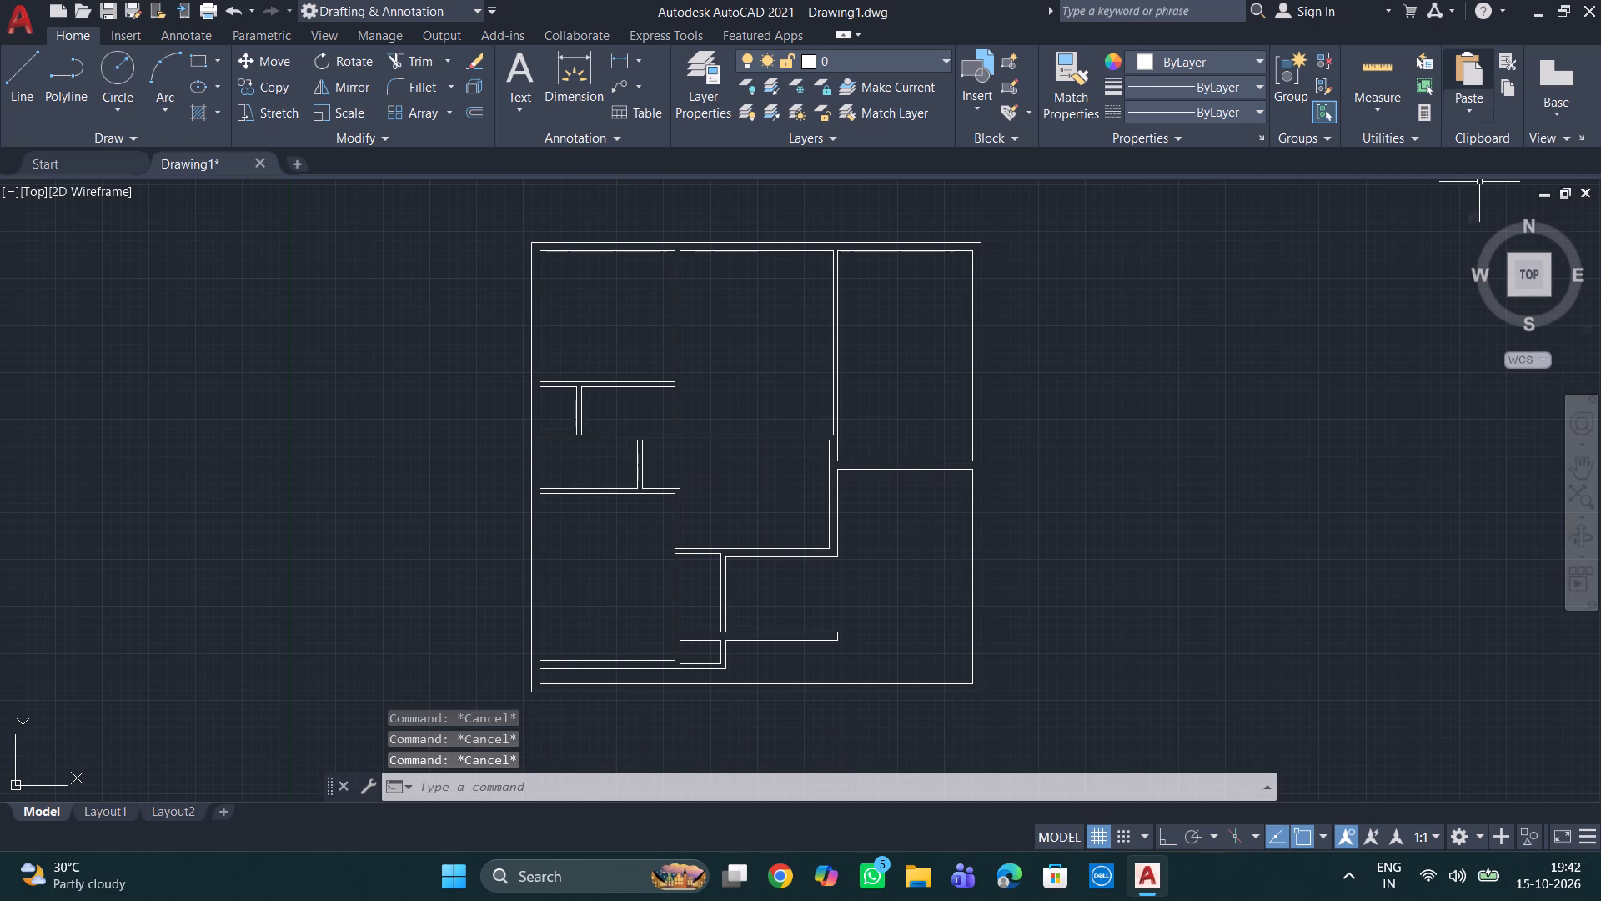
# Measure the open recess between the upper and lower 9" horizontal walls with Quick measure.
pyautogui.click(1369, 72)
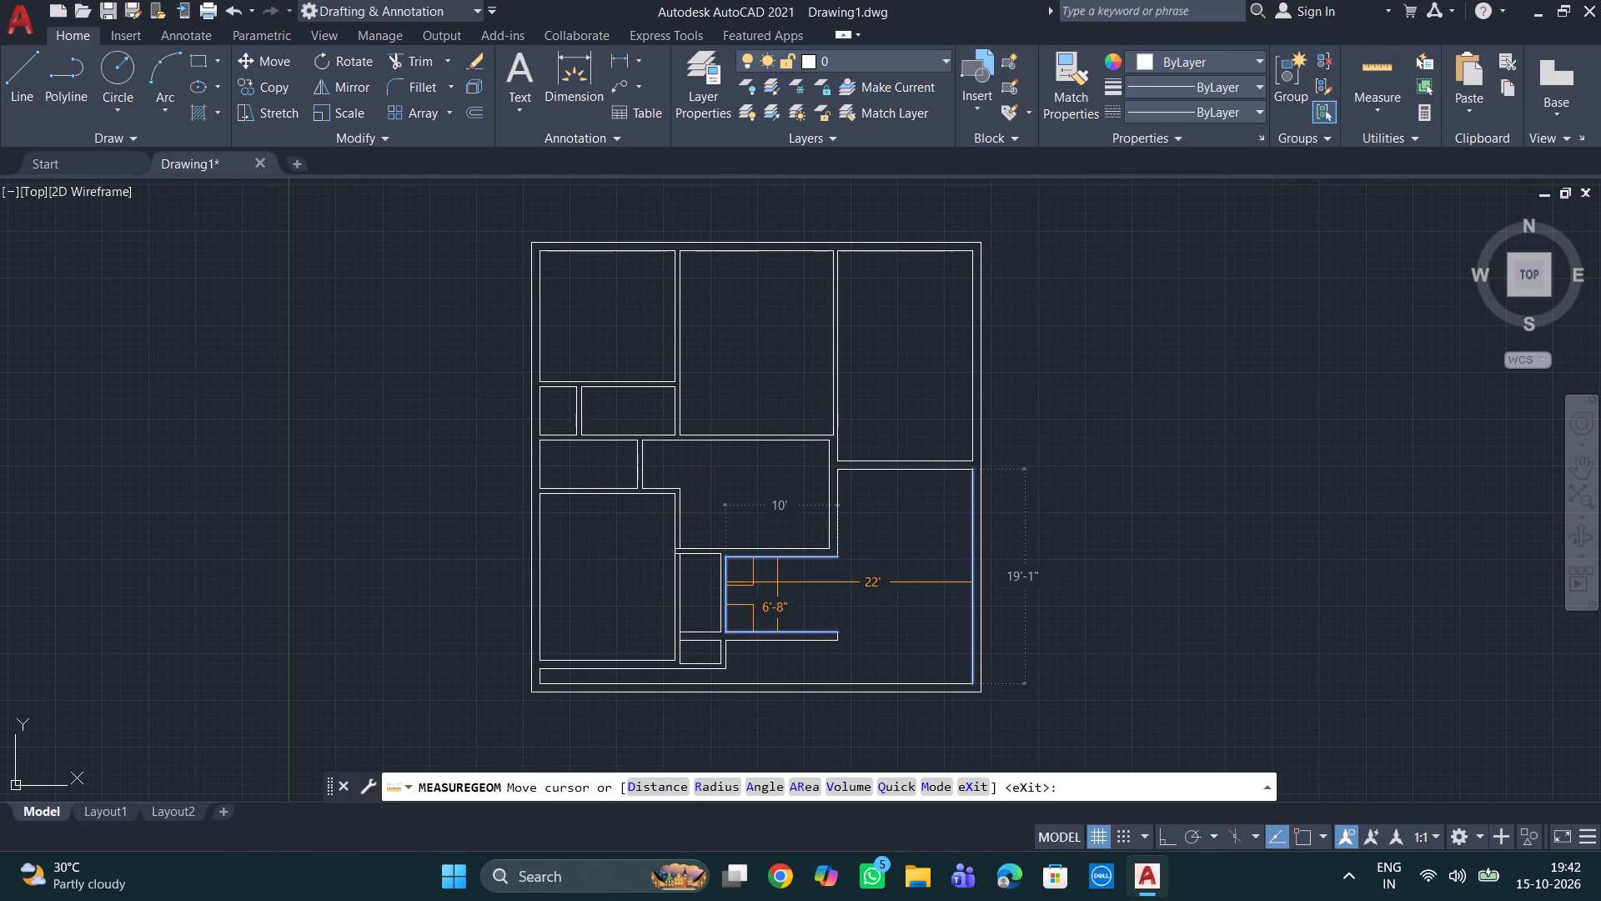
pyautogui.scroll(2, 780, 581)
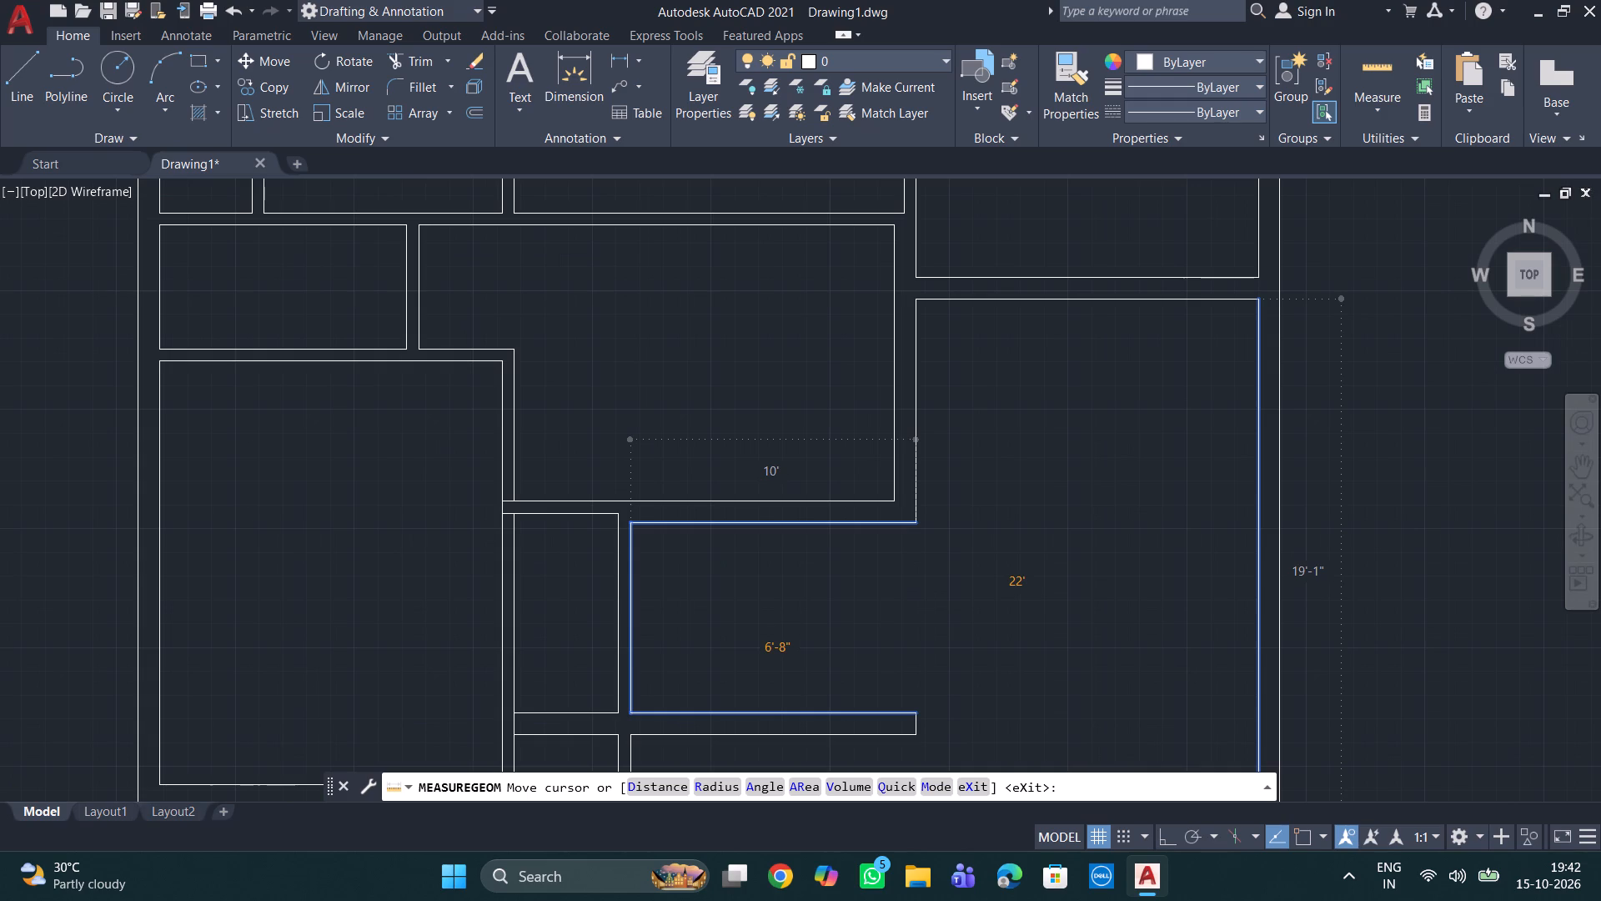
pyautogui.press('Escape')
pyautogui.press('Escape')
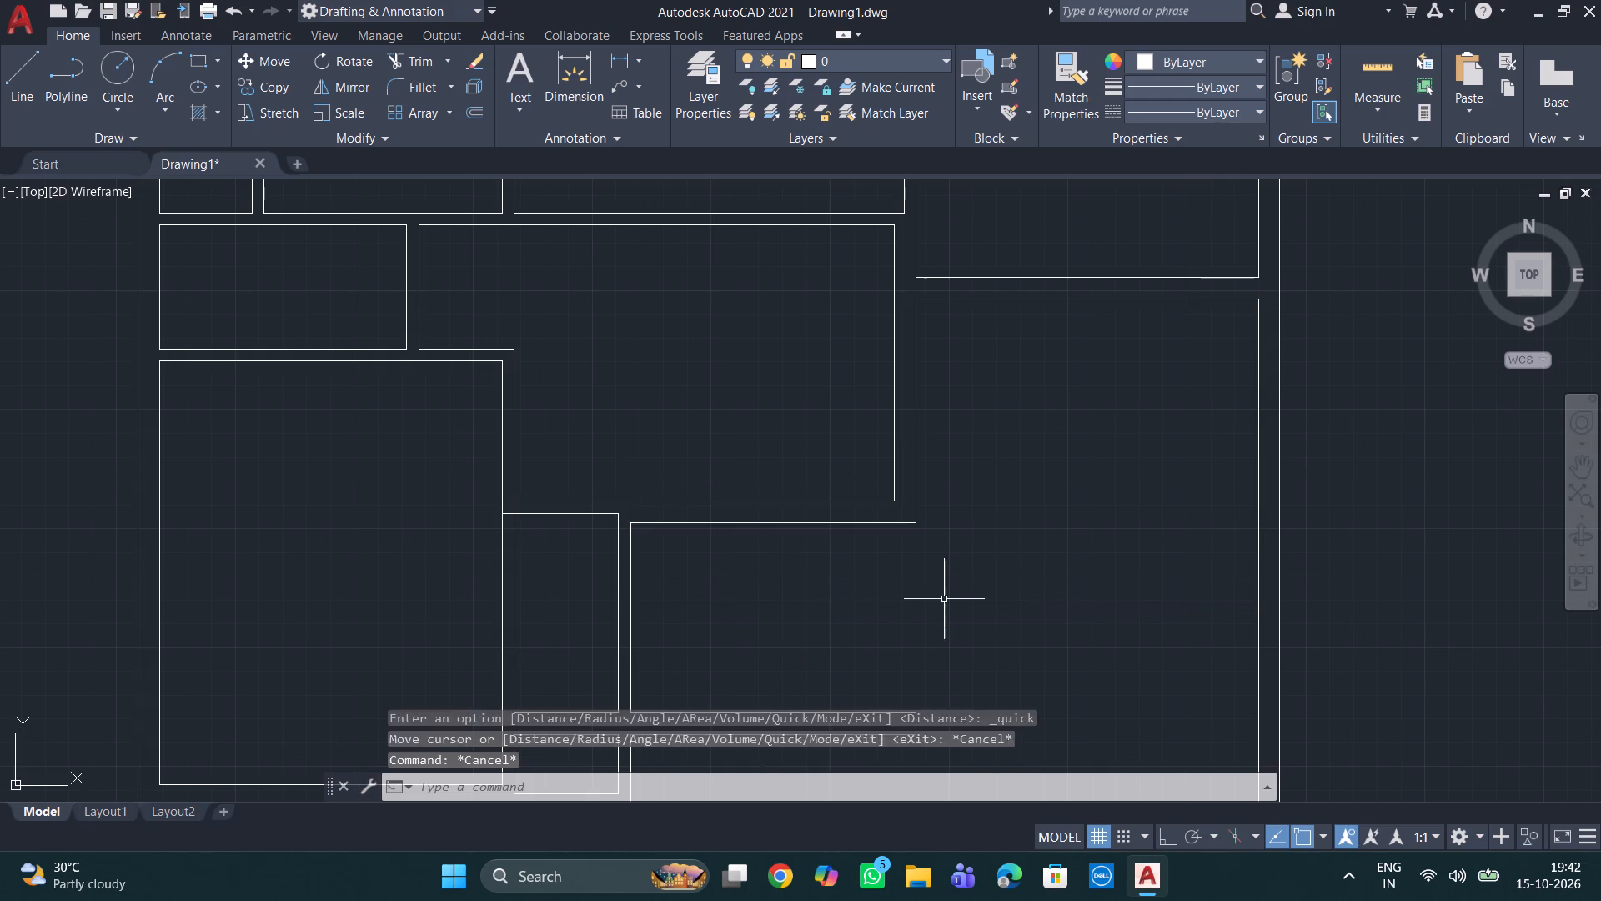
pyautogui.press('Escape')
pyautogui.press('Escape')
pyautogui.press('Escape')
pyautogui.press('Escape')
pyautogui.press('Escape')
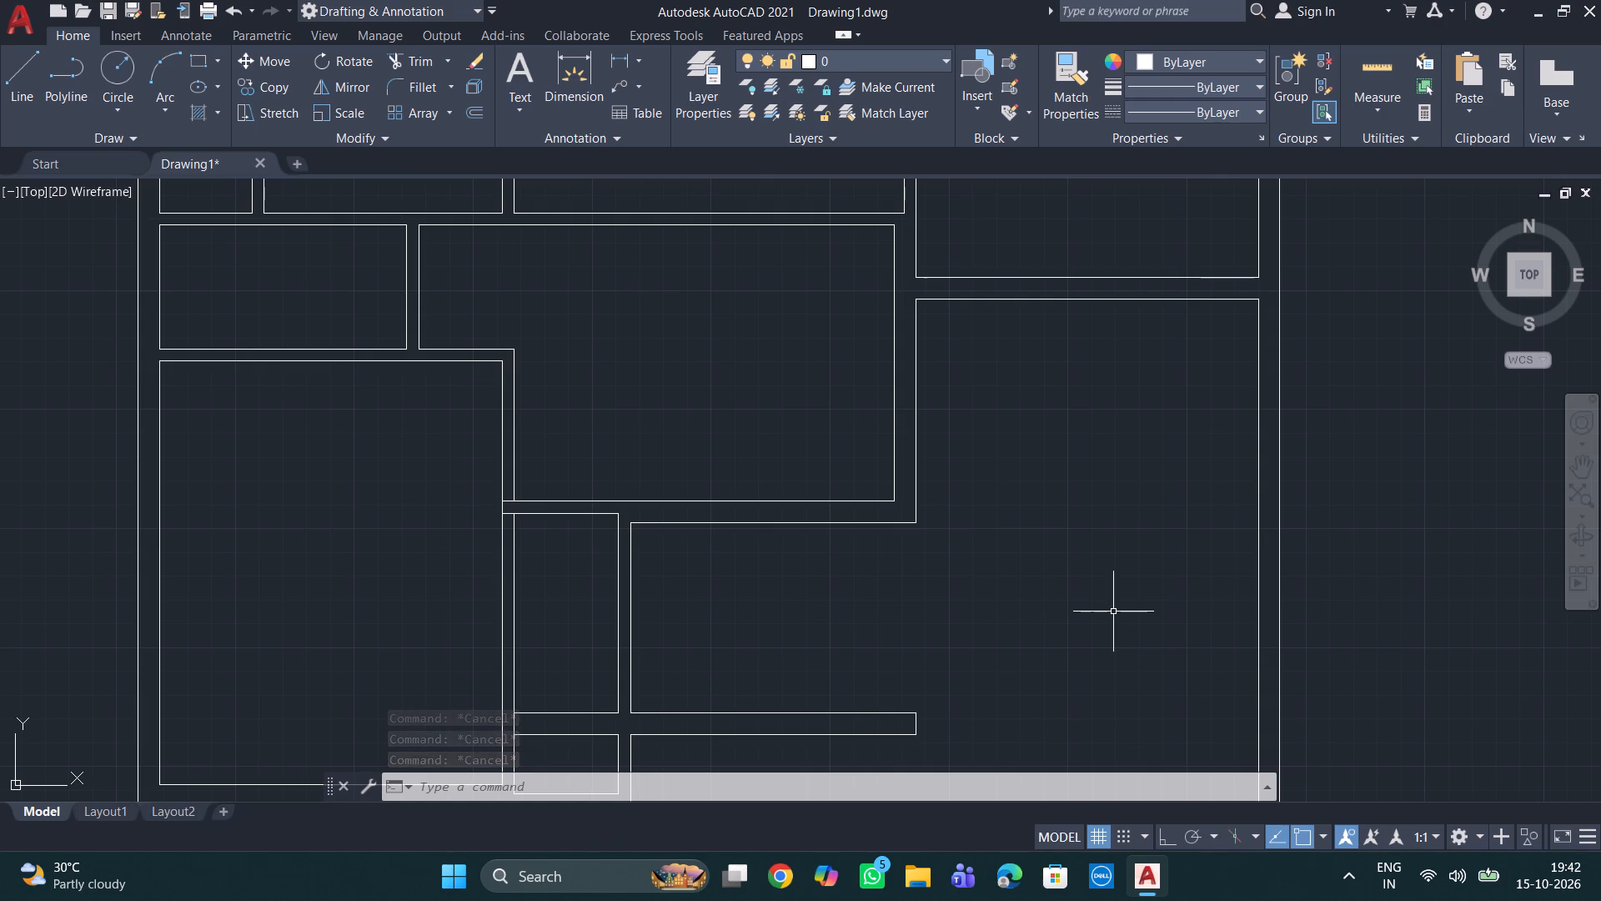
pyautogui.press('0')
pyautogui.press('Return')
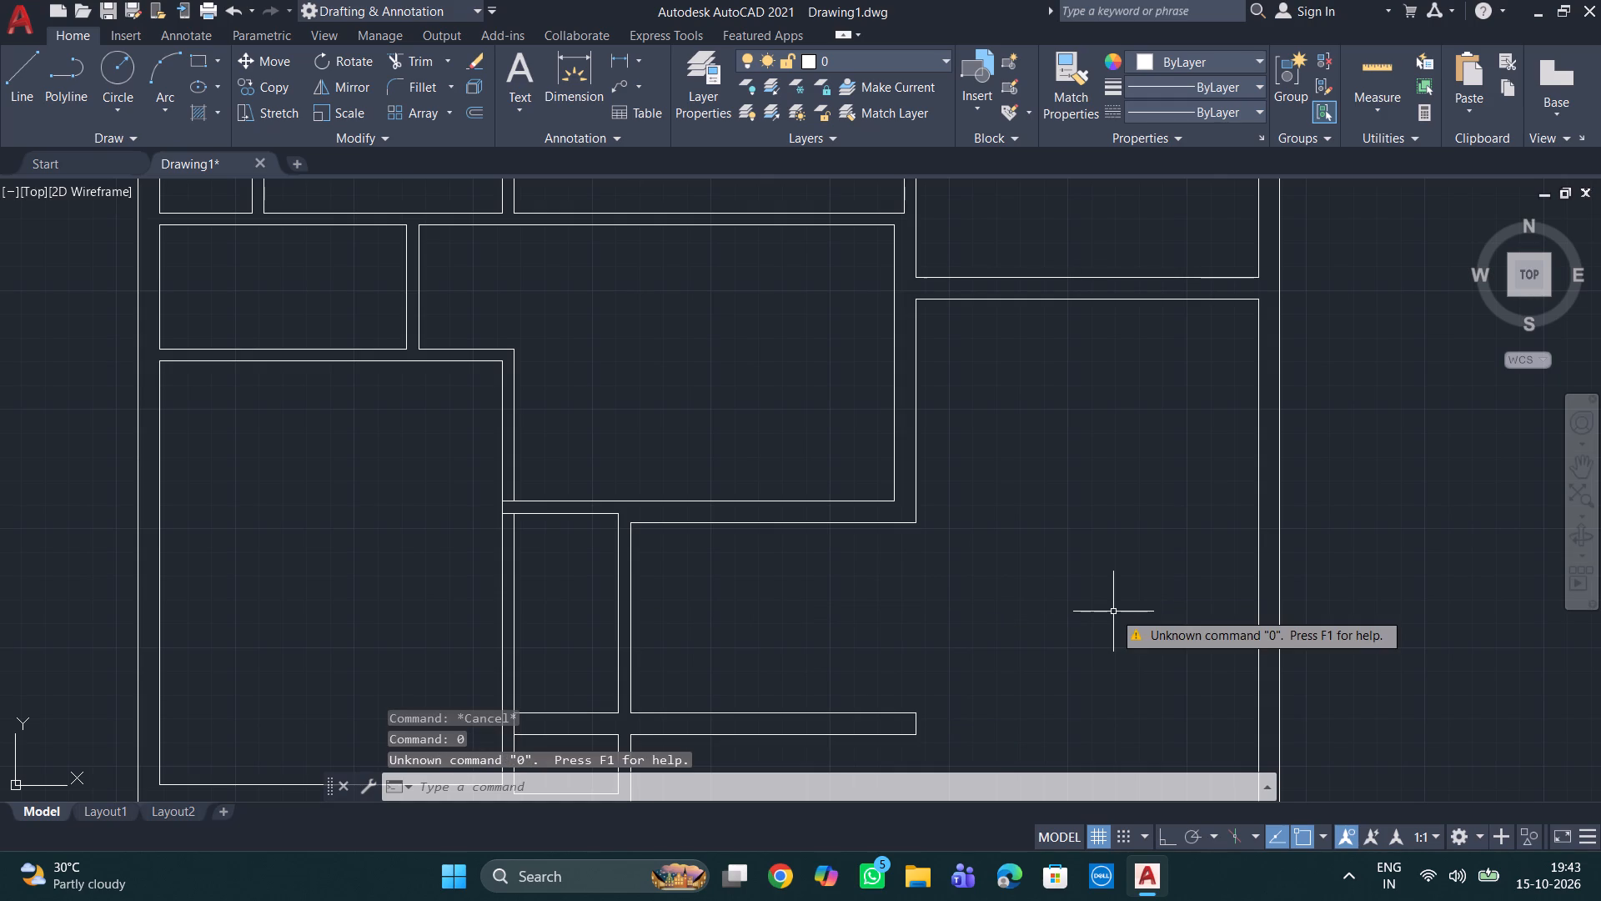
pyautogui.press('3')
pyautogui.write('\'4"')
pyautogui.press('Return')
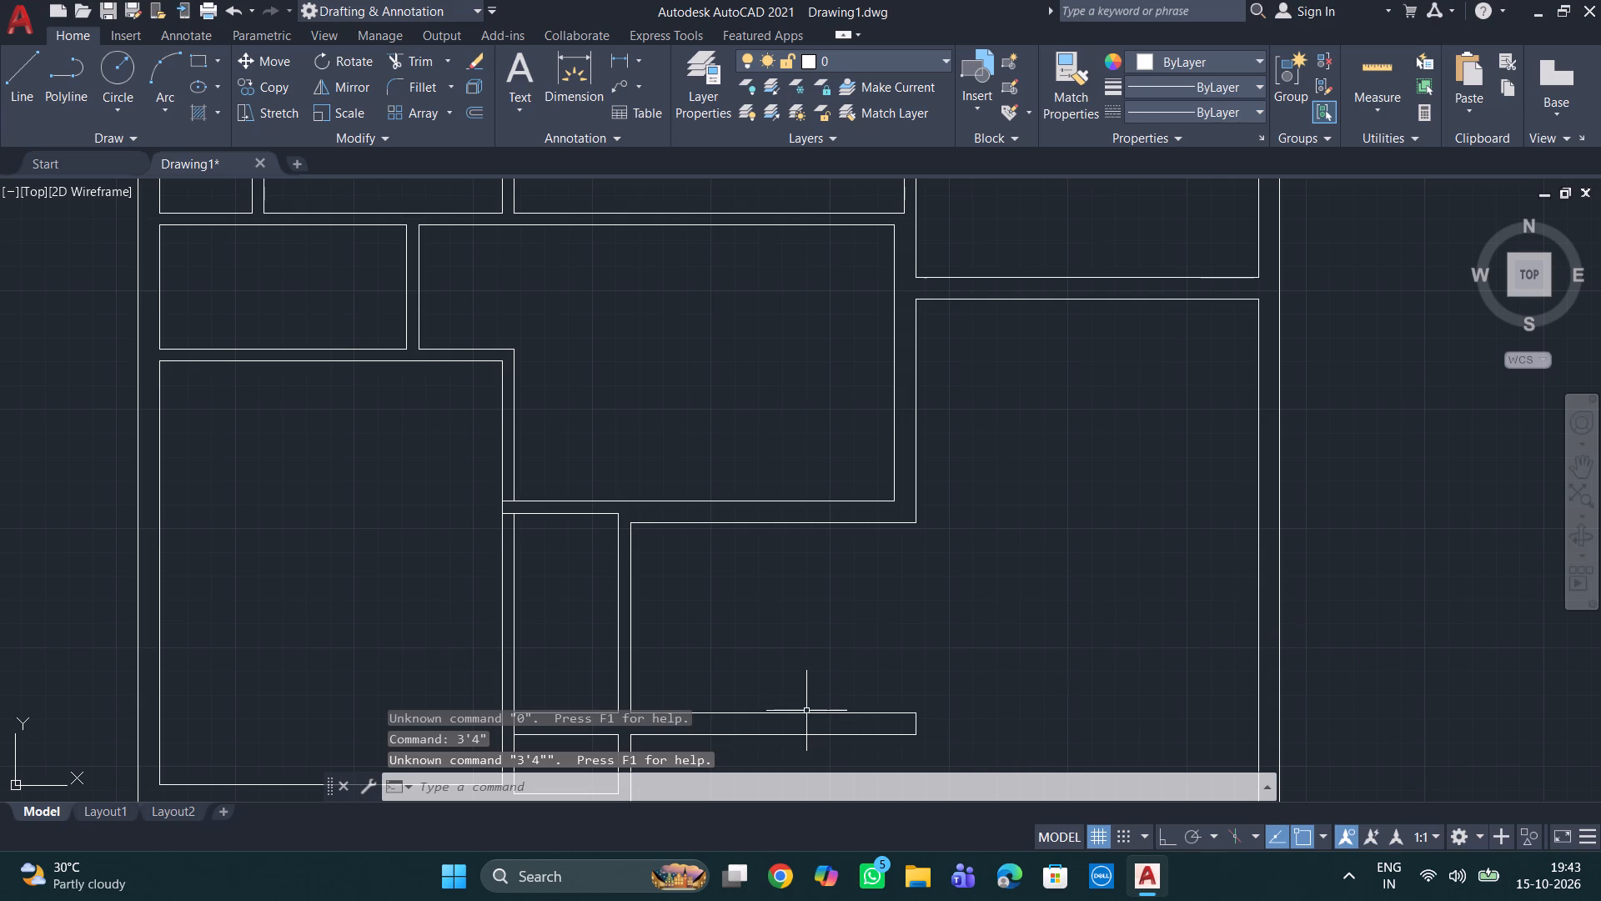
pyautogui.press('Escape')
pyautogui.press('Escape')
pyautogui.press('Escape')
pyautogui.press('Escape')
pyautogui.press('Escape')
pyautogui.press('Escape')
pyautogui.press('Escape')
# Offset the top line of the lower 9" horizontal wall 3'4" upward into the open recess.
pyautogui.press('o')
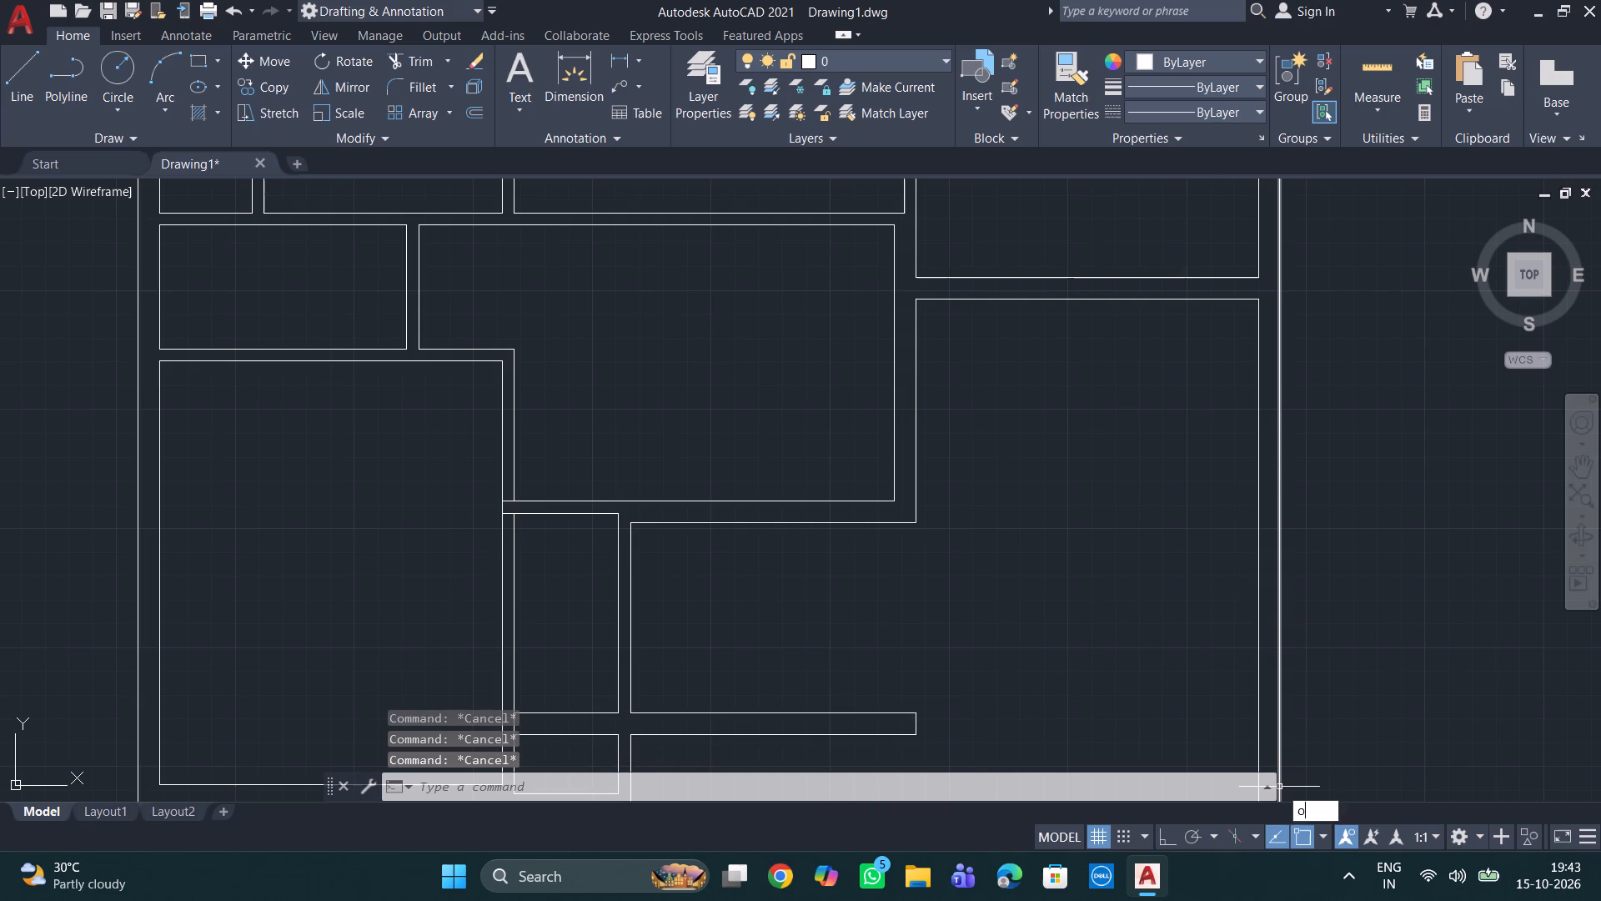
pyautogui.press('Return')
pyautogui.write('3\'4"')
pyautogui.press('Return')
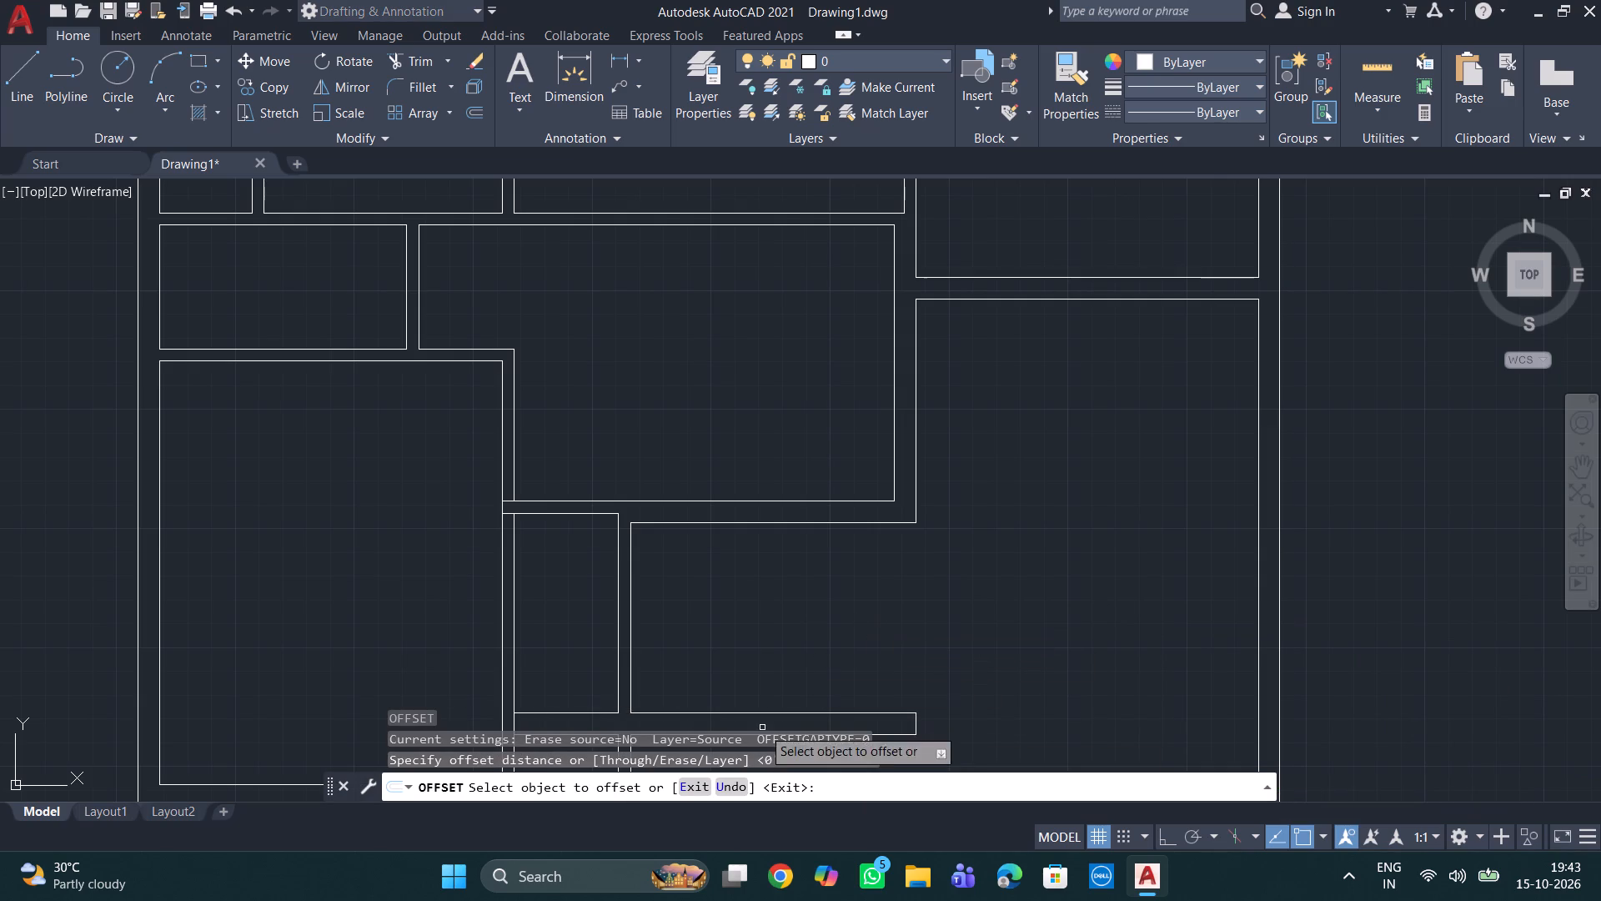
pyautogui.click(775, 712)
pyautogui.click(779, 646)
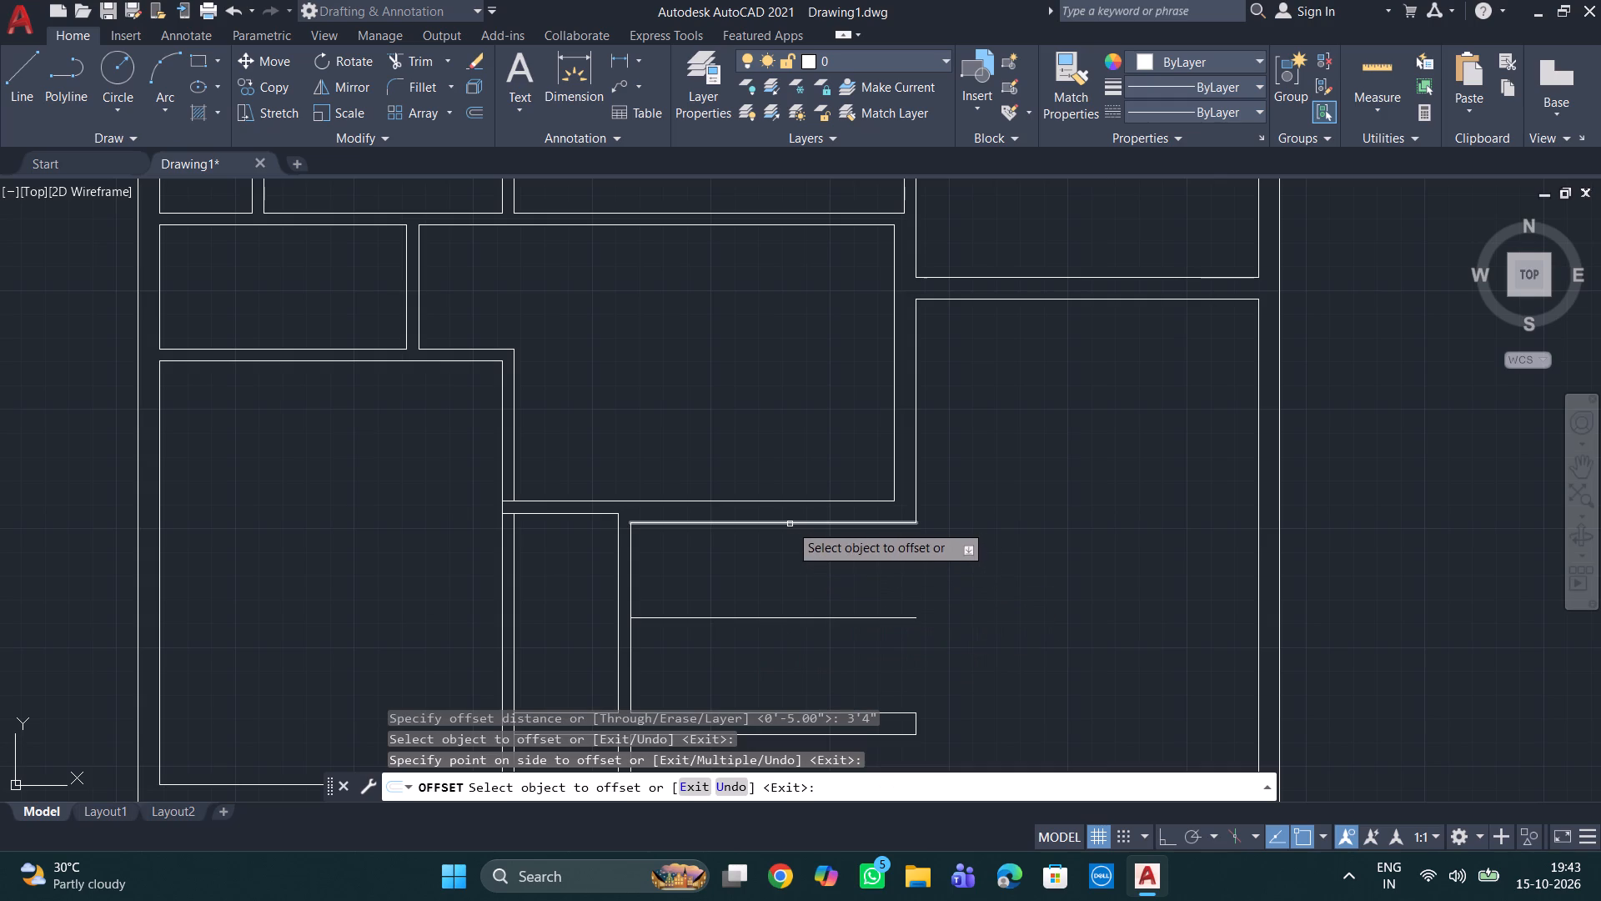
pyautogui.click(790, 523)
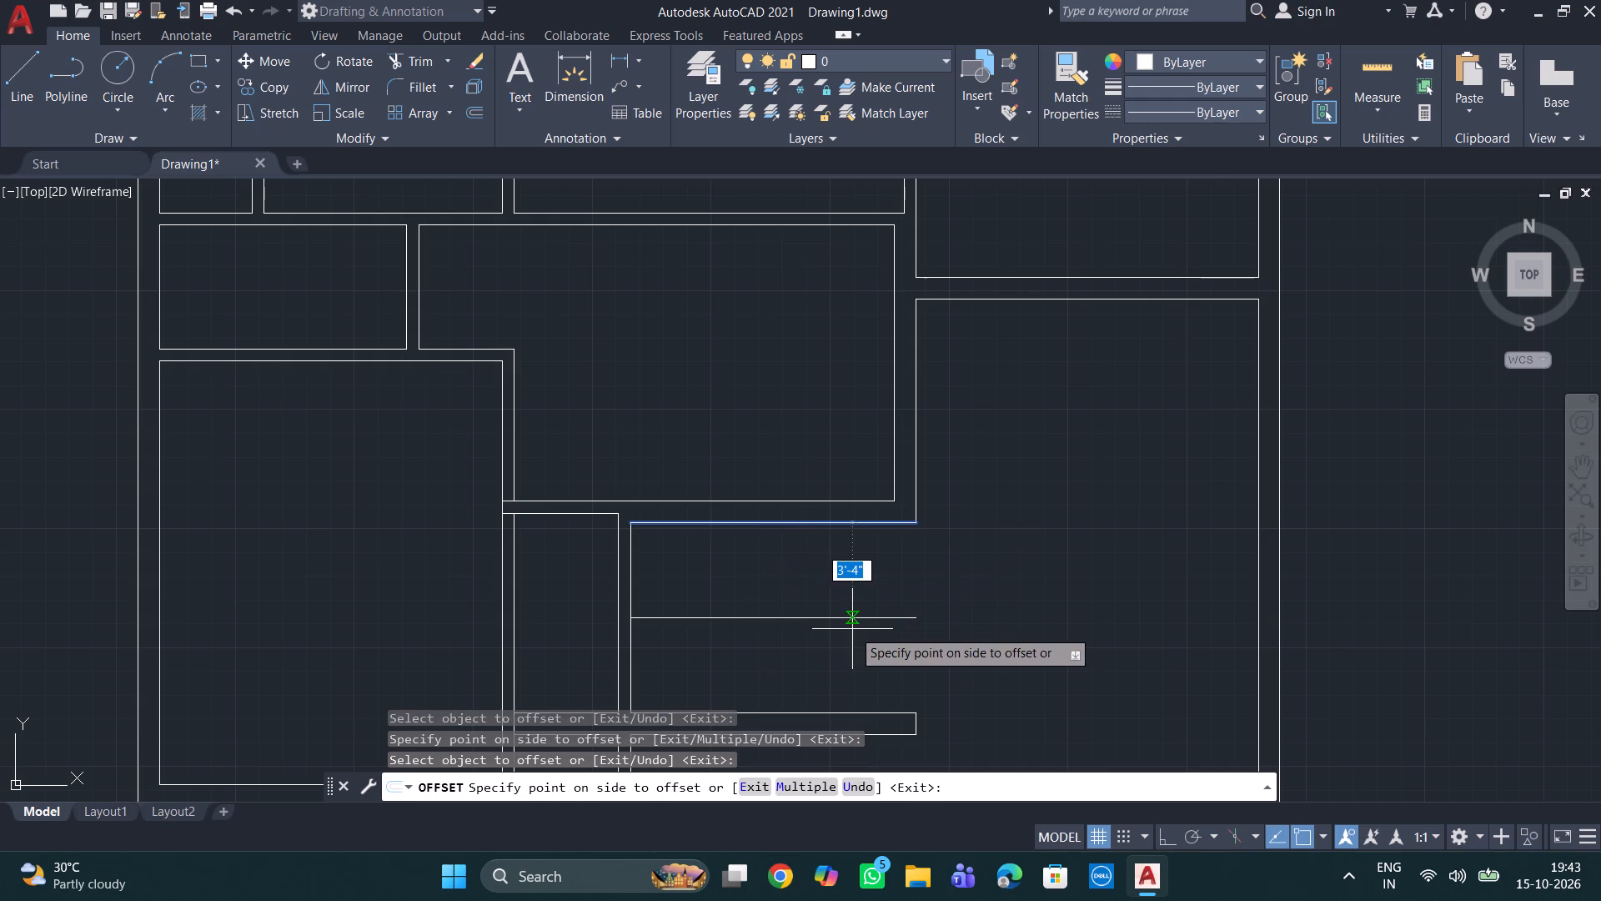
pyautogui.press('Escape')
pyautogui.press('Escape')
pyautogui.press('Escape')
pyautogui.press('Escape')
pyautogui.scroll(-2, 865, 602)
pyautogui.moveTo(865, 599); pyautogui.dragTo(895, 558, button='middle')
pyautogui.scroll(3, 881, 571)
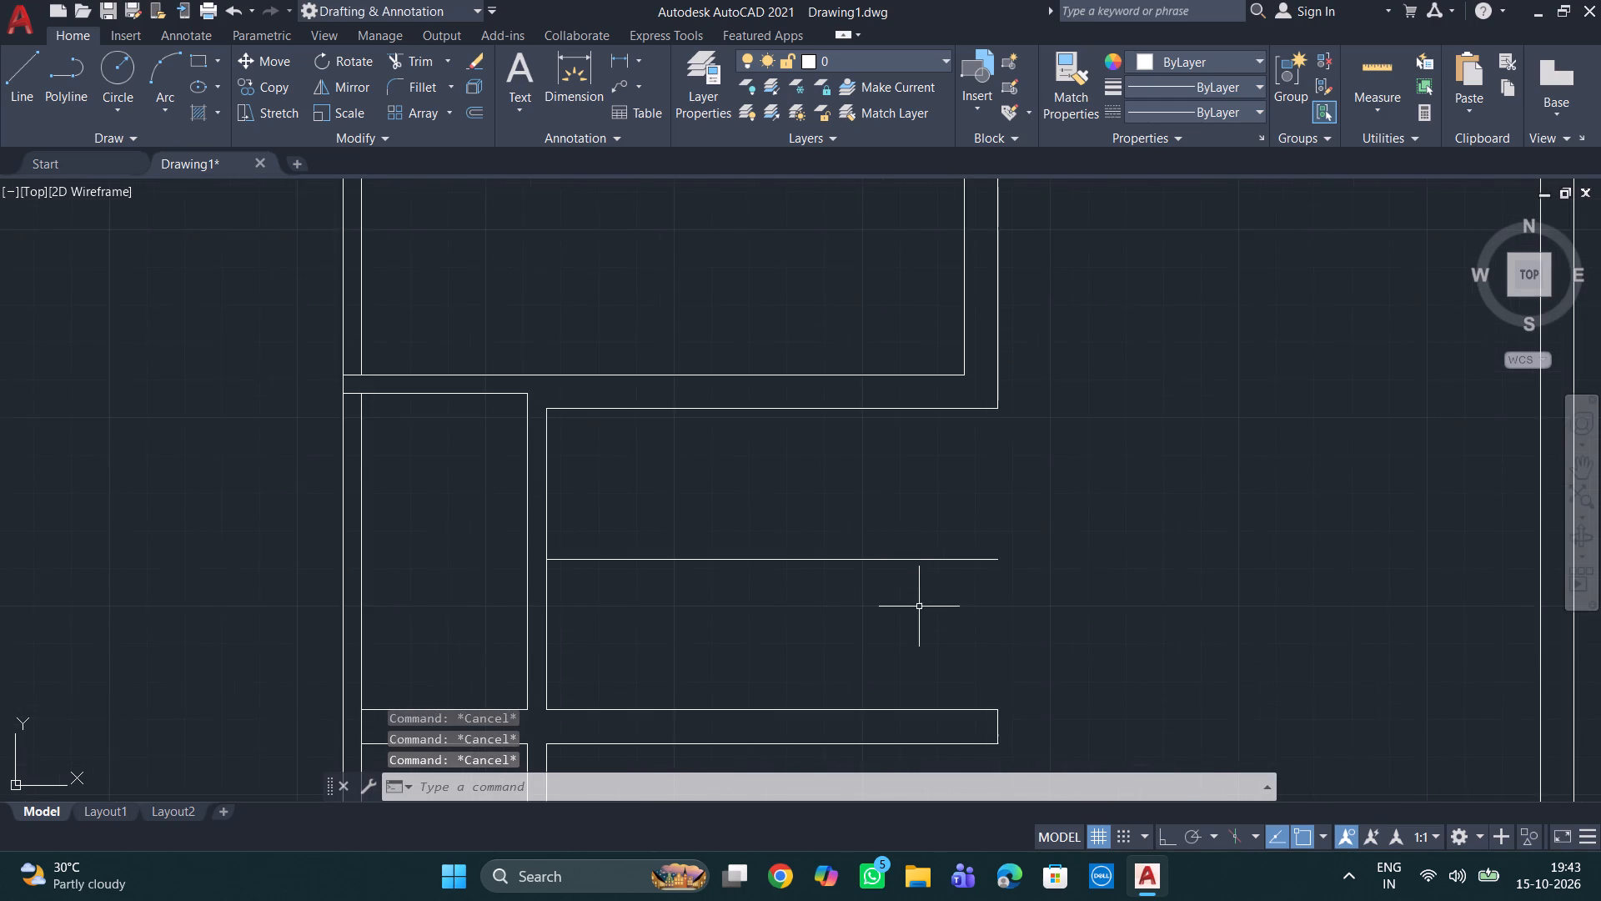
# Create a new layer named stairs.
pyautogui.scroll(-1, 919, 607)
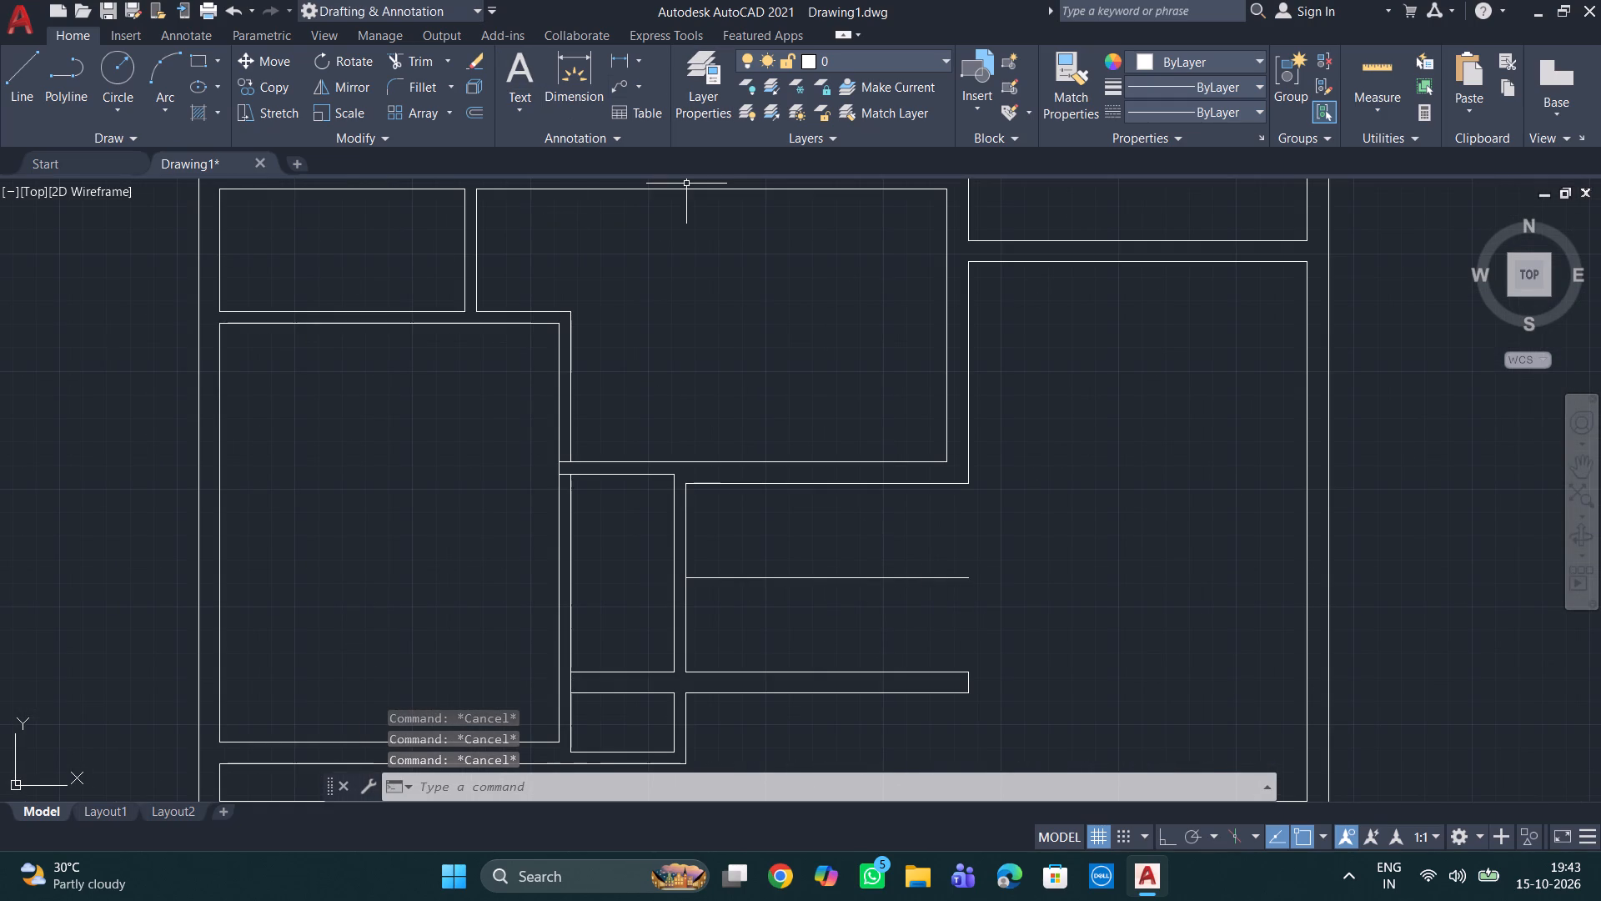
pyautogui.click(718, 94)
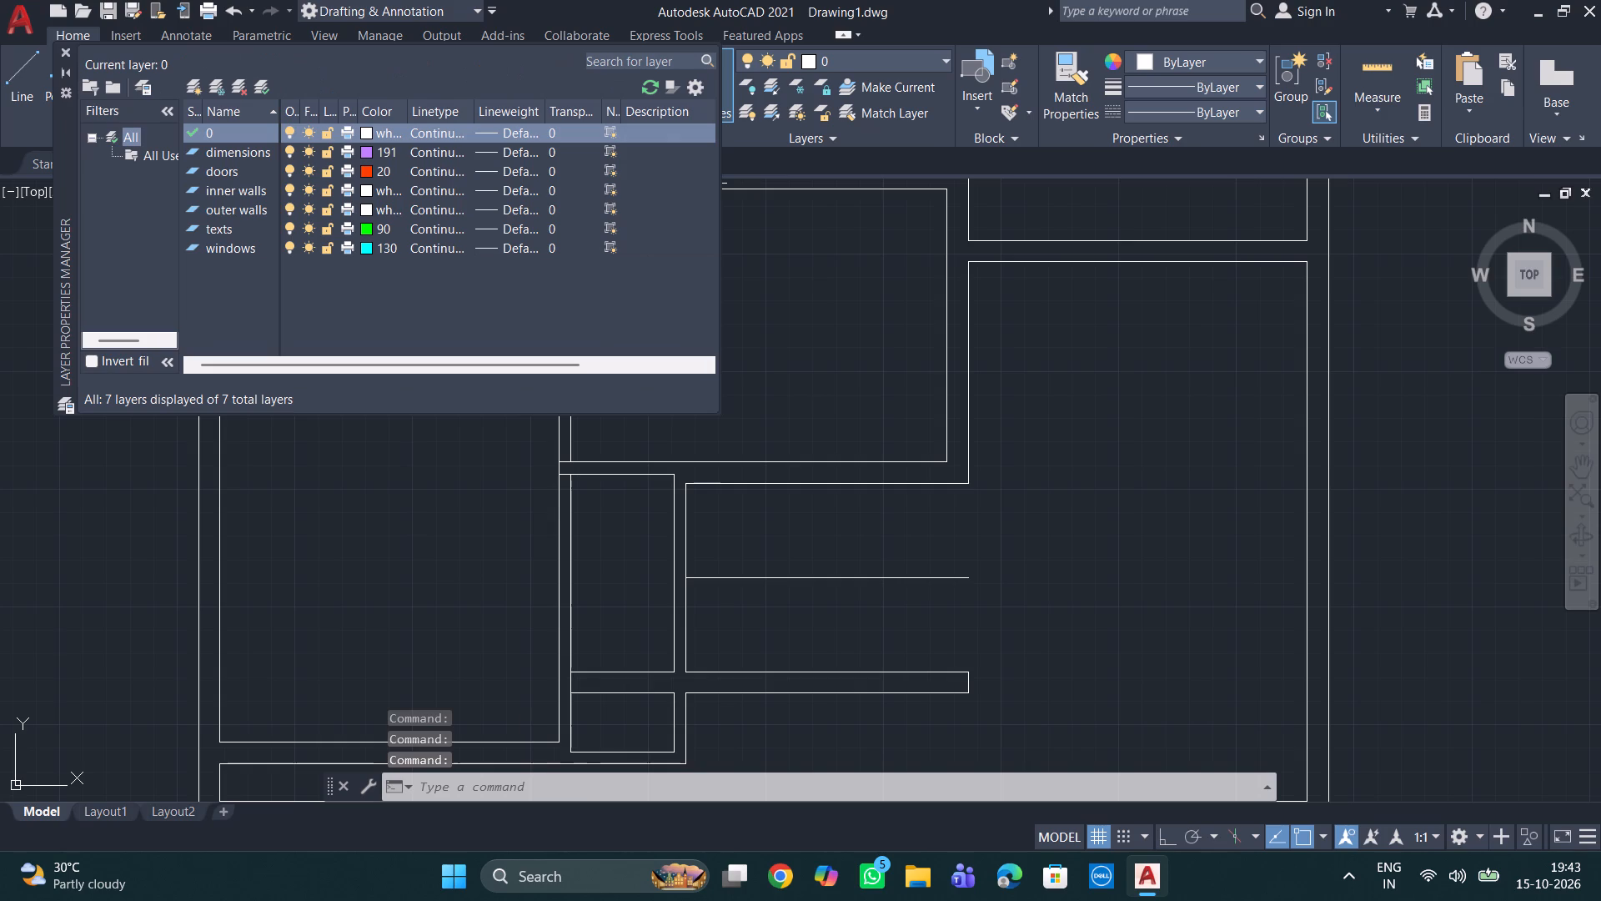
pyautogui.click(198, 92)
pyautogui.press('BackSpace')
pyautogui.press('BackSpace')
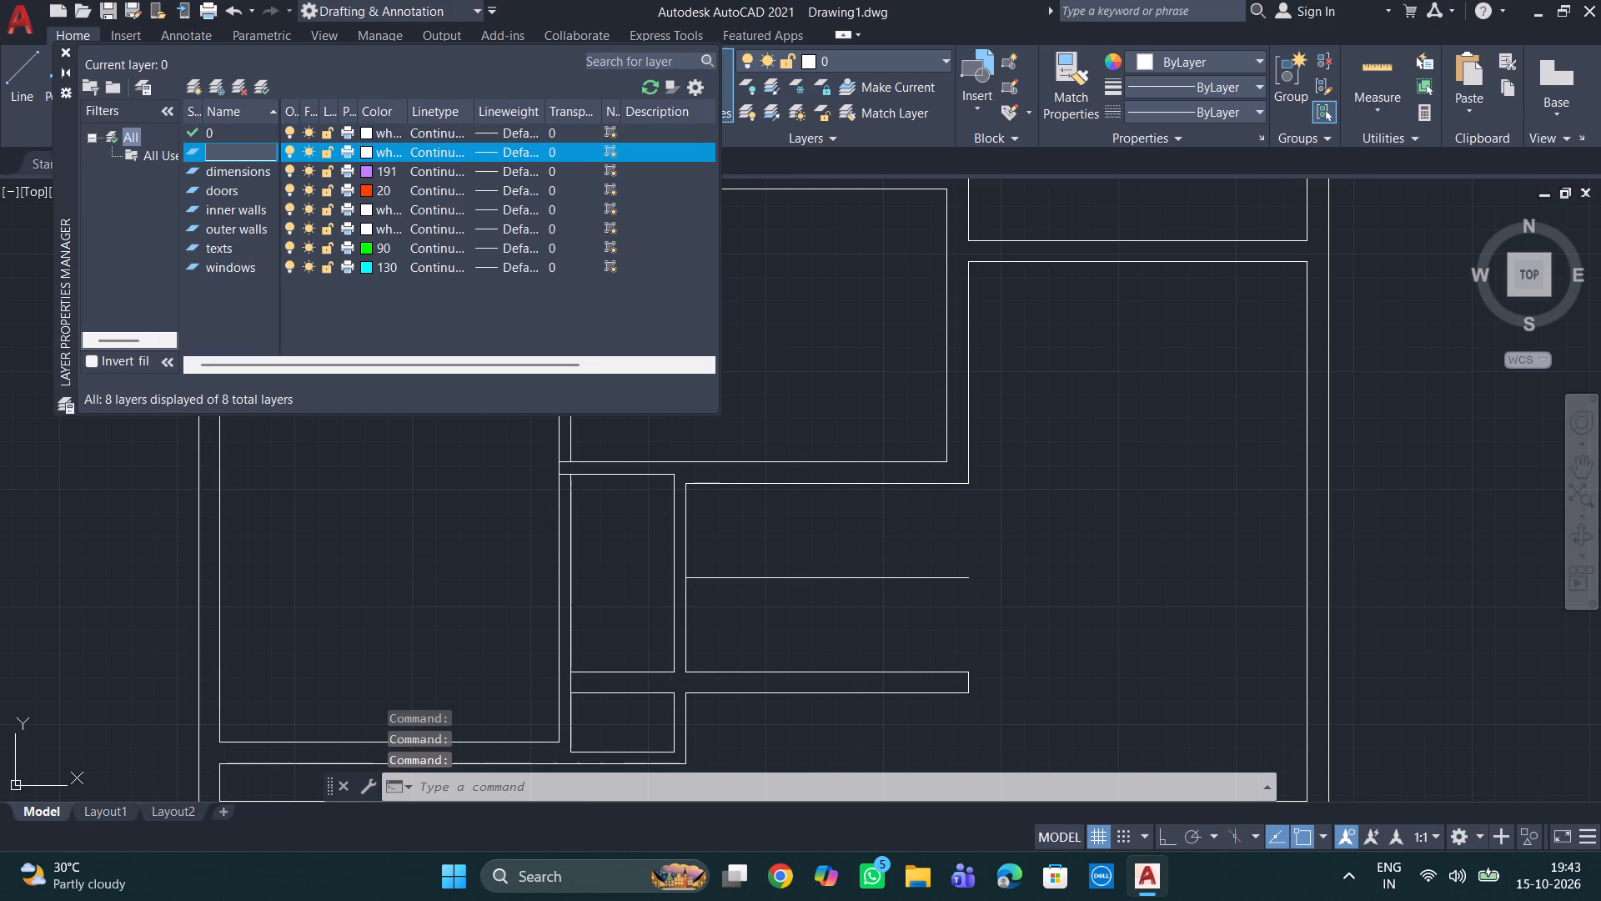
pyautogui.write('staris')
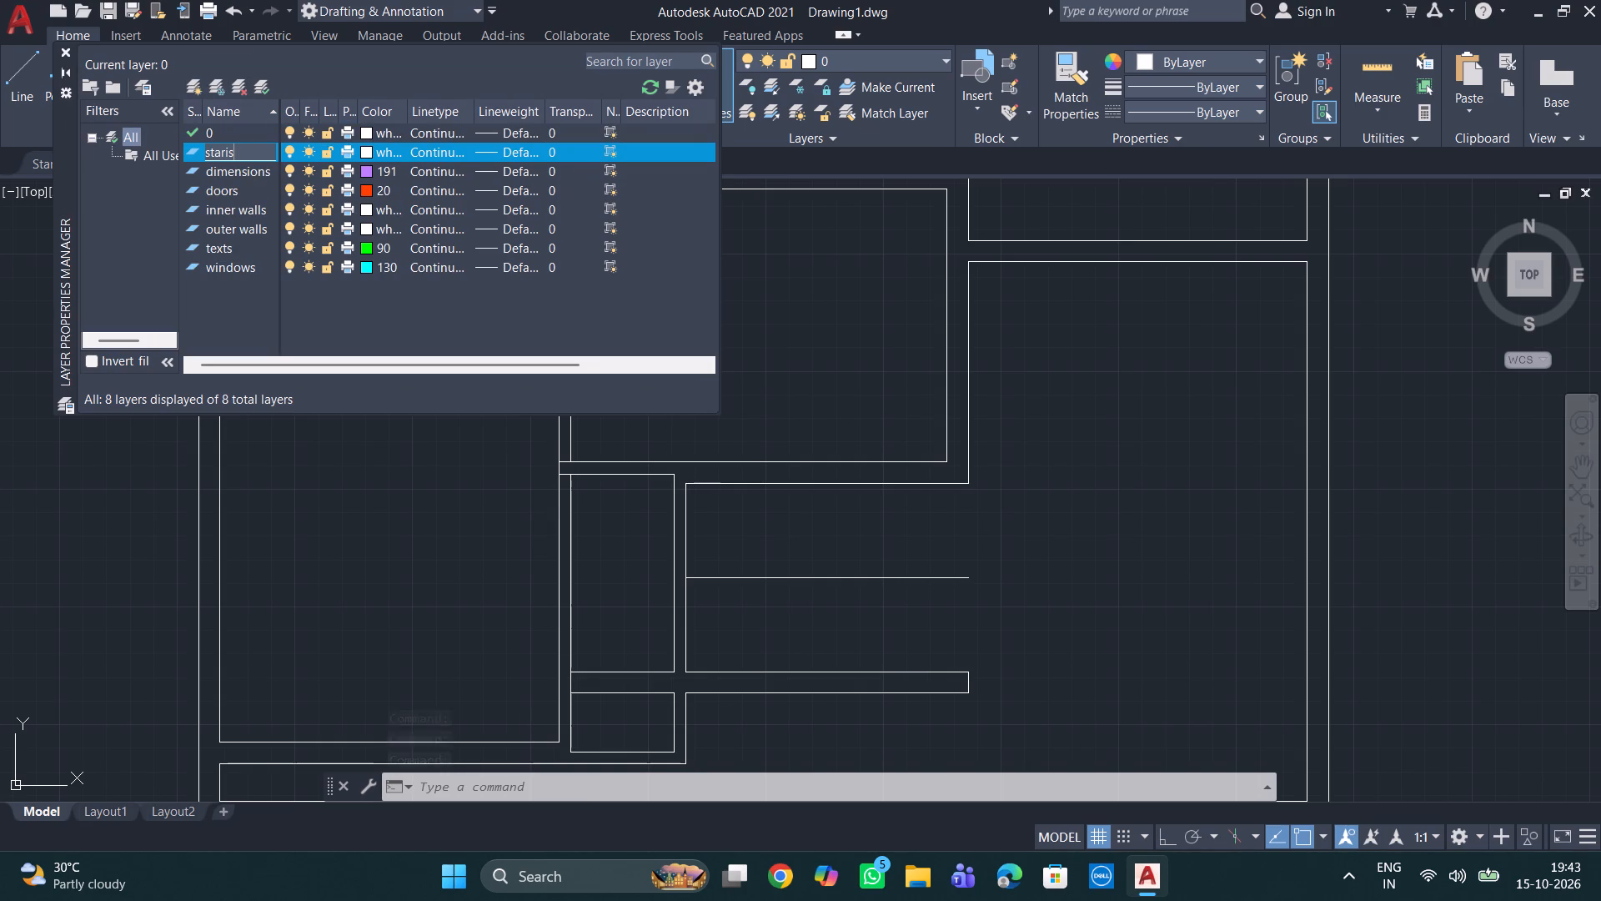
pyautogui.press('BackSpace')
pyautogui.press('BackSpace')
pyautogui.press('BackSpace')
pyautogui.write('irs')
pyautogui.press('Return')
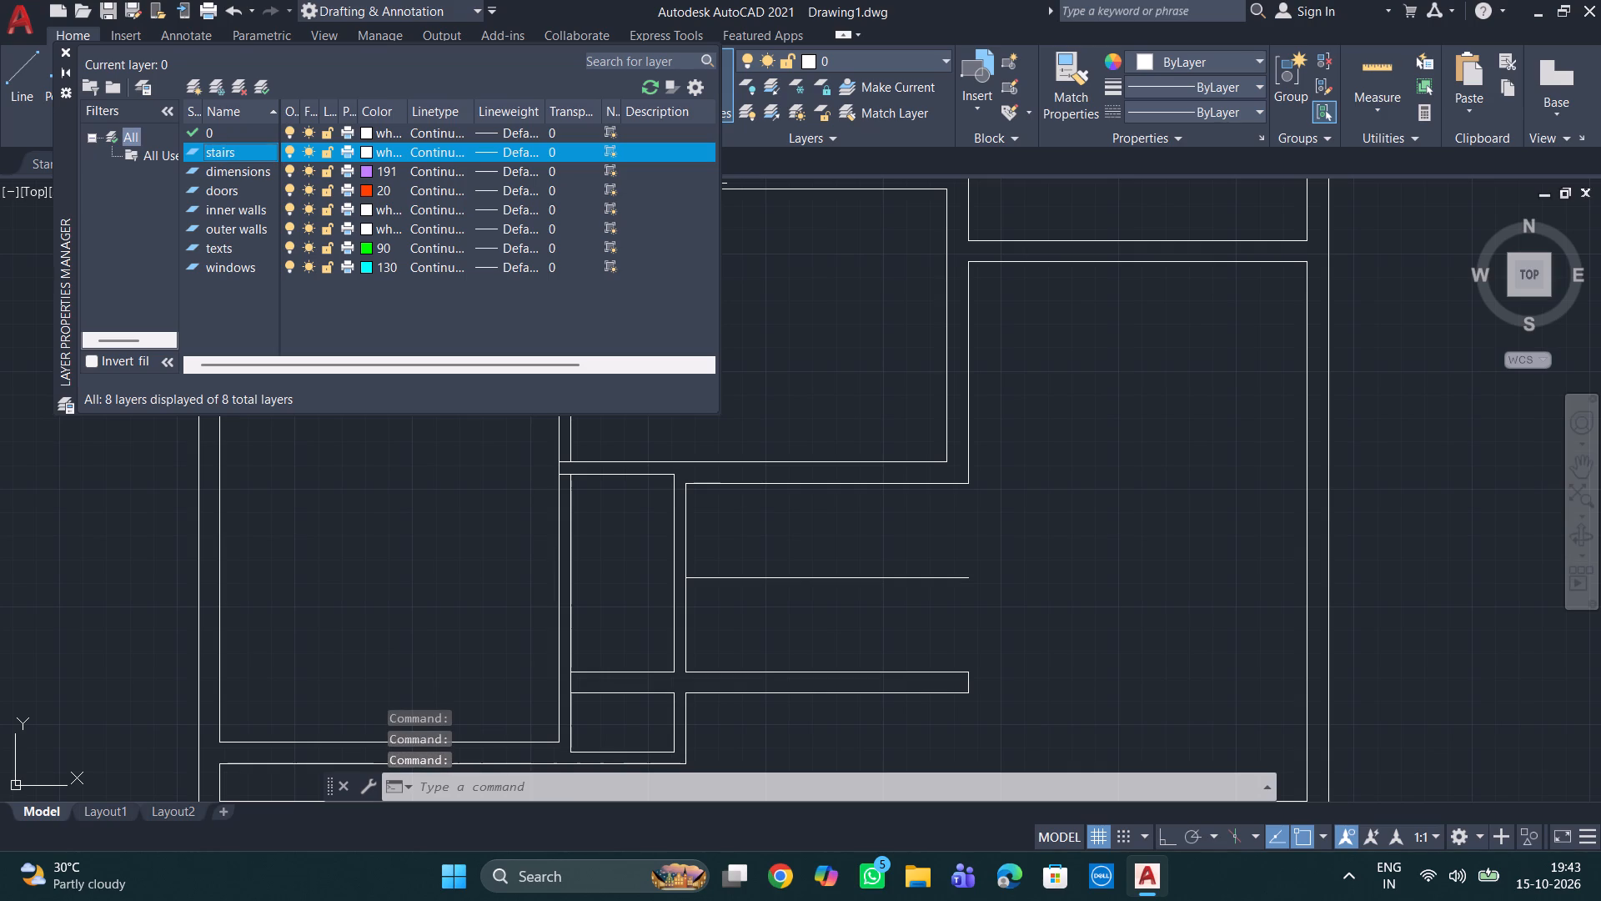
# Set the stairs layer's colour to magenta and close the layer manager.
pyautogui.click(369, 150)
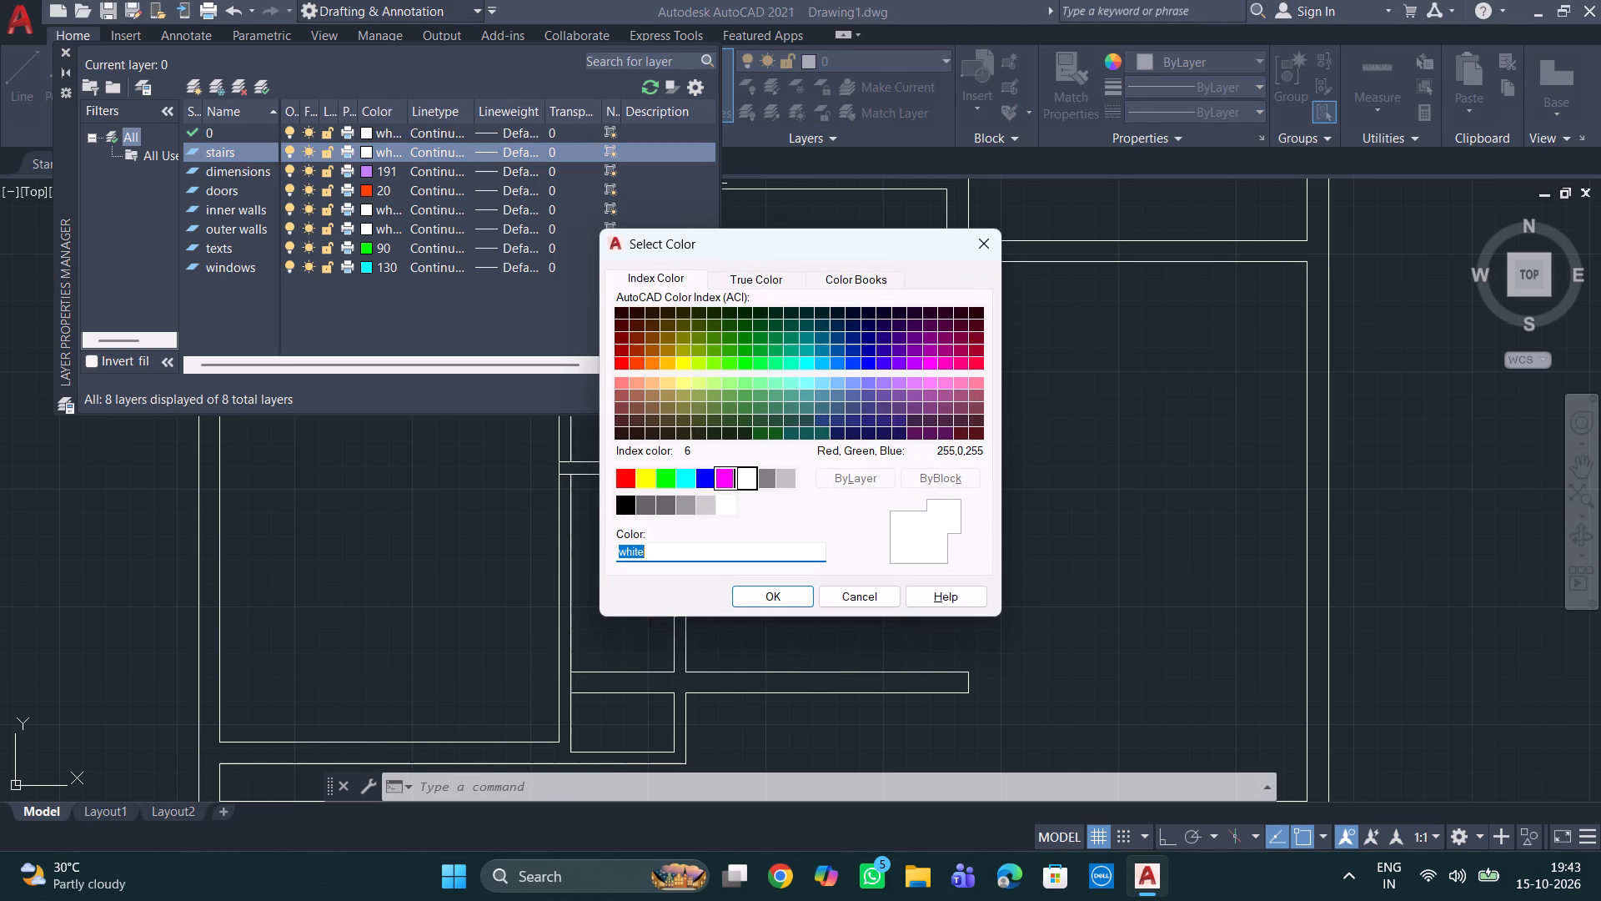
pyautogui.click(724, 478)
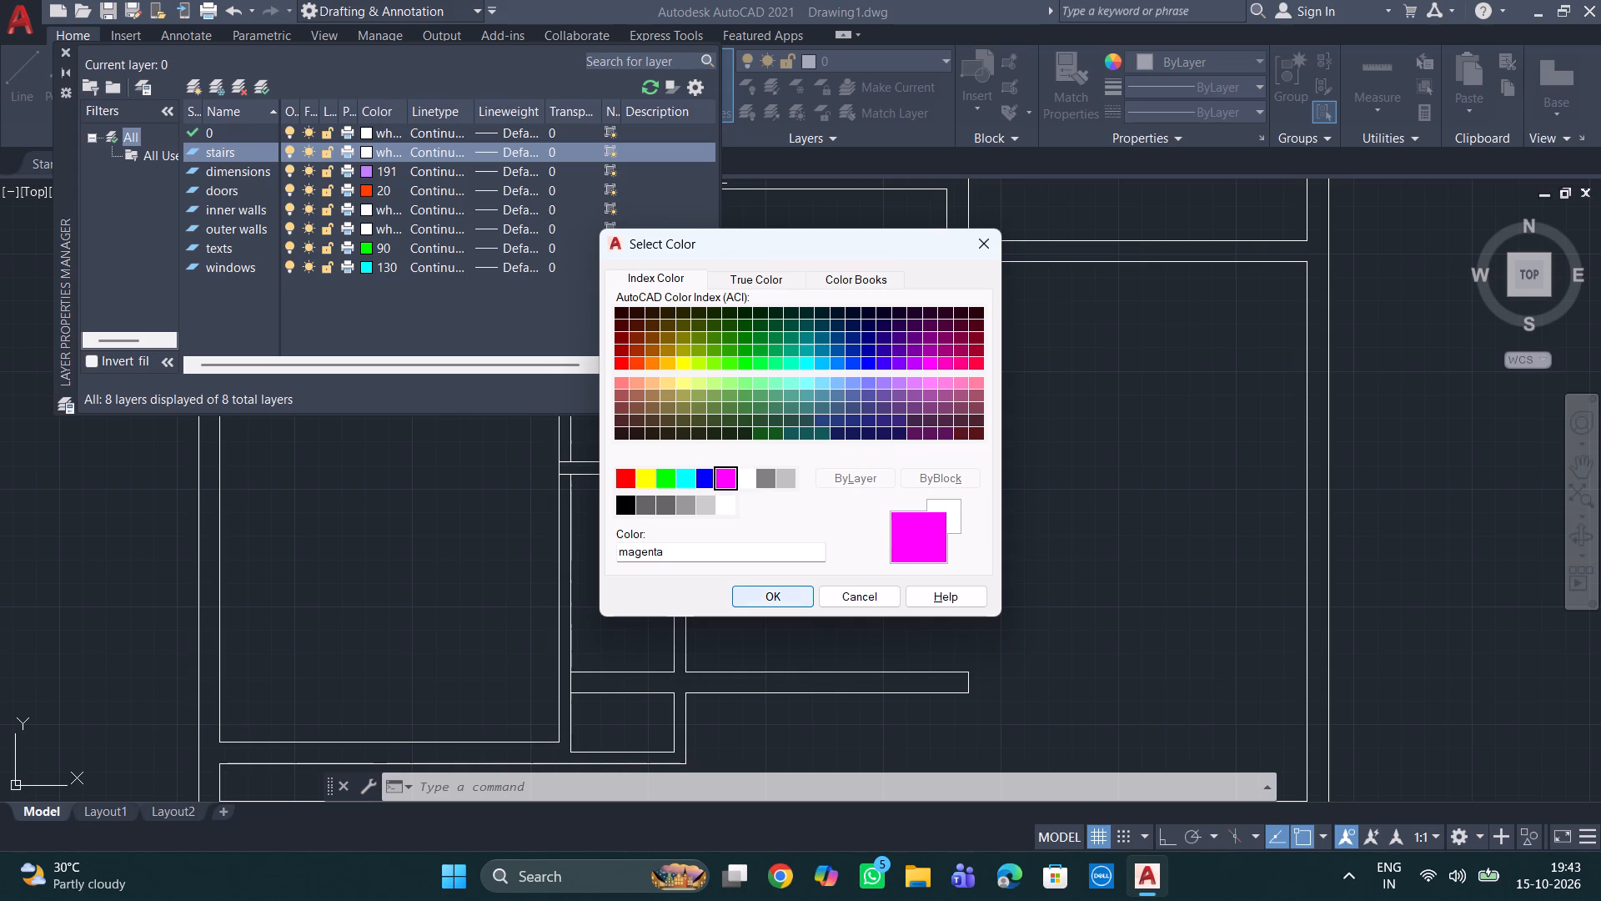
pyautogui.click(765, 590)
pyautogui.click(68, 53)
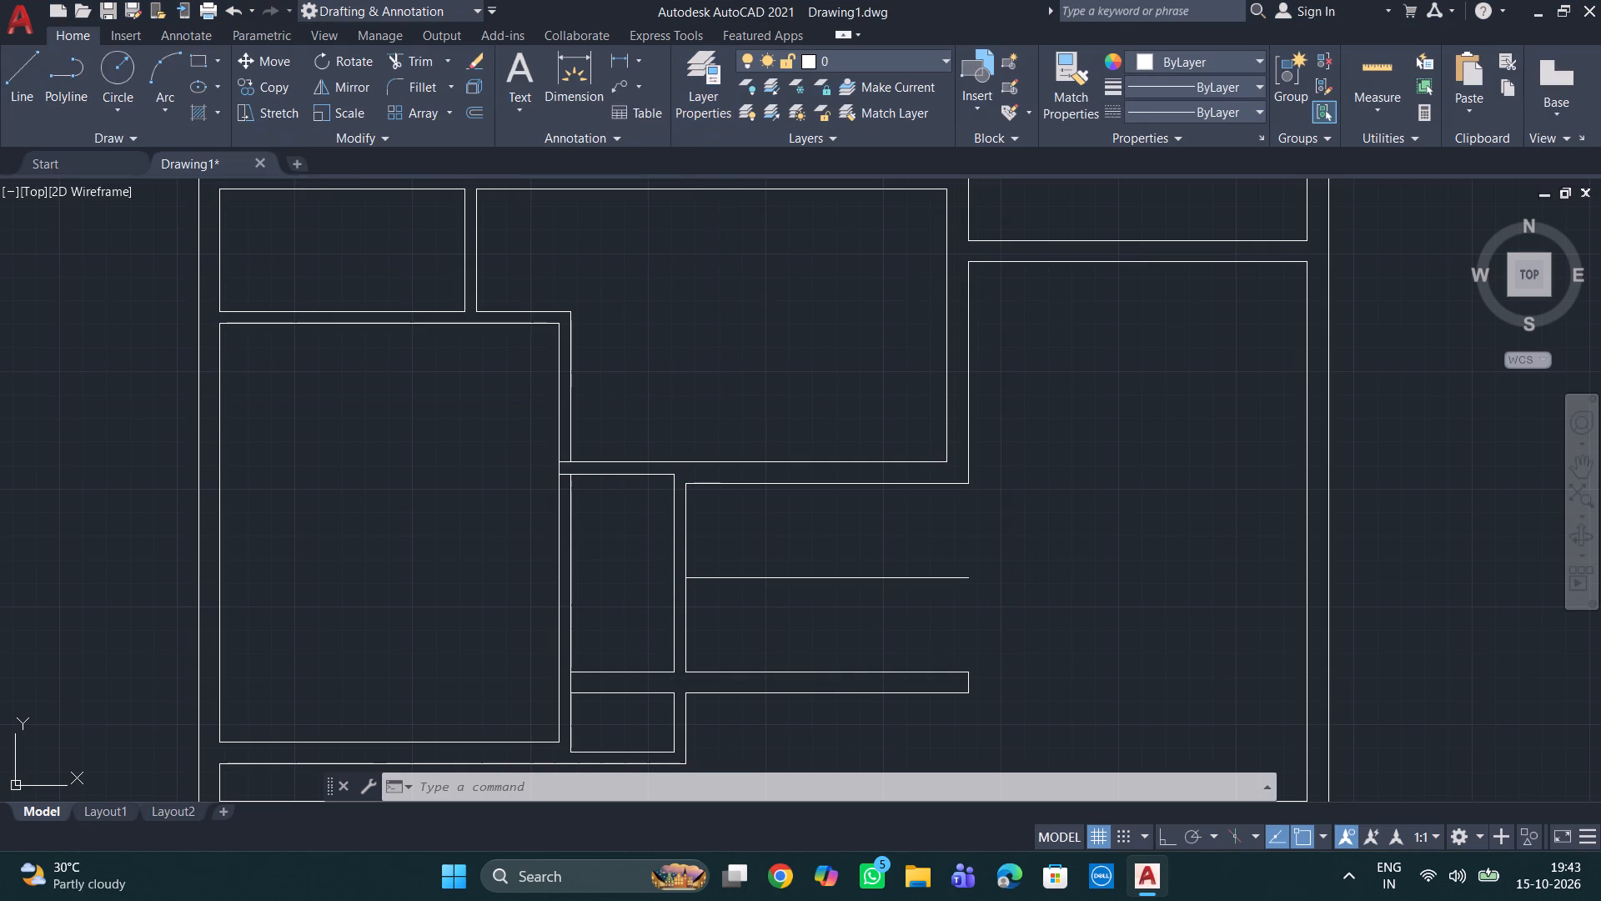
# Offset the vertical wall line closing the recess 3' to the right, into the recess.
pyautogui.scroll(-1, 830, 610)
pyautogui.scroll(2, 829, 604)
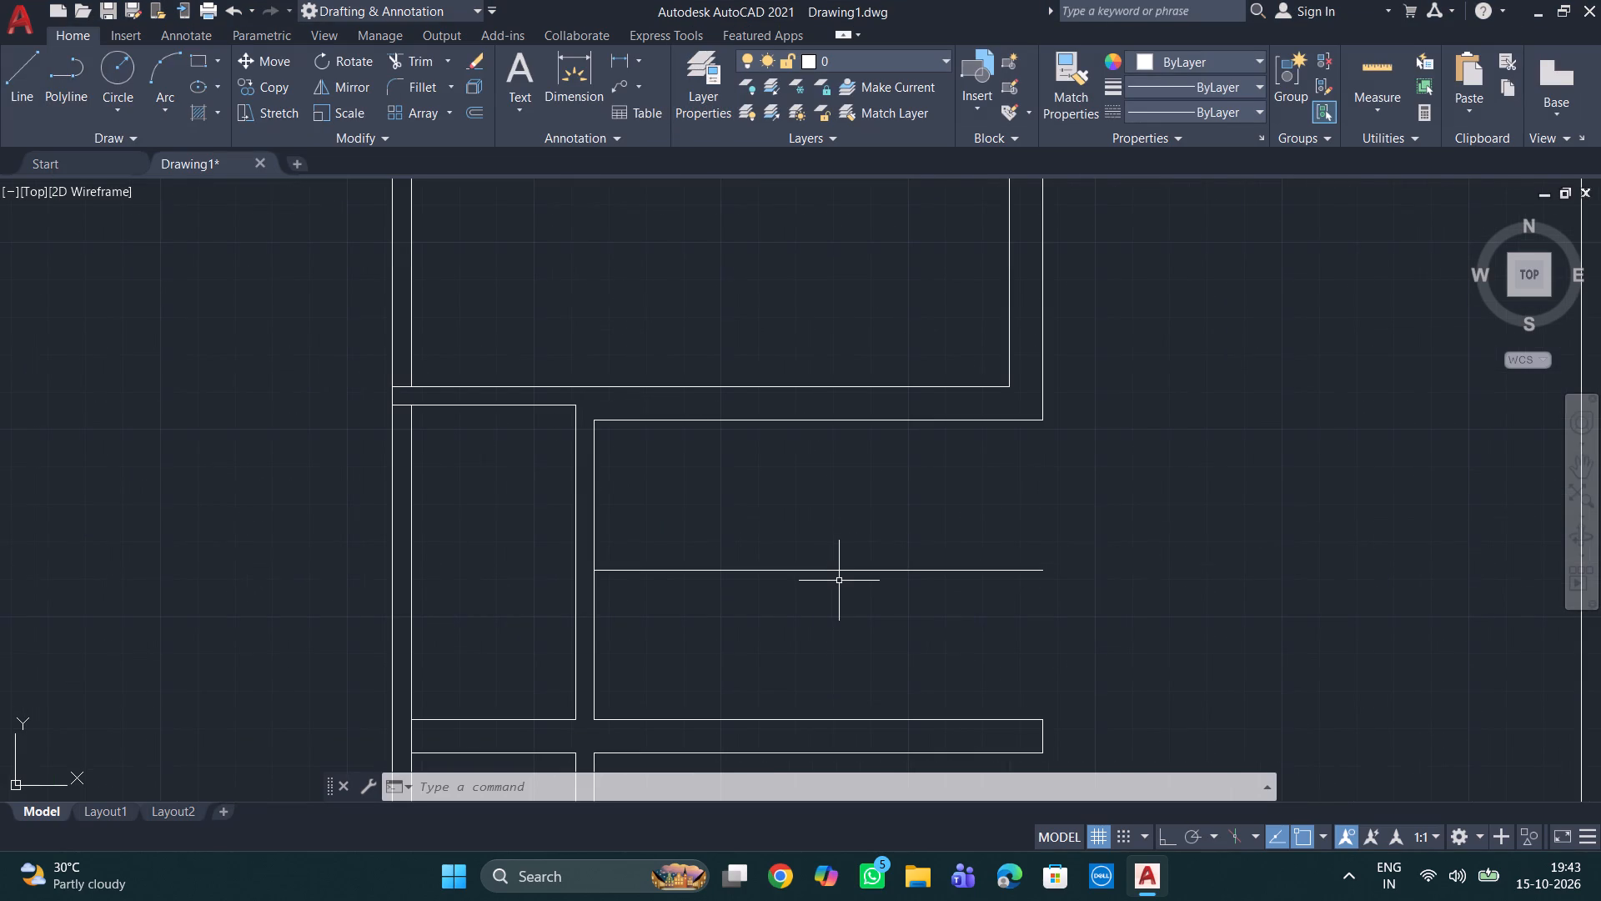
pyautogui.scroll(2, 681, 508)
pyautogui.scroll(-3, 681, 508)
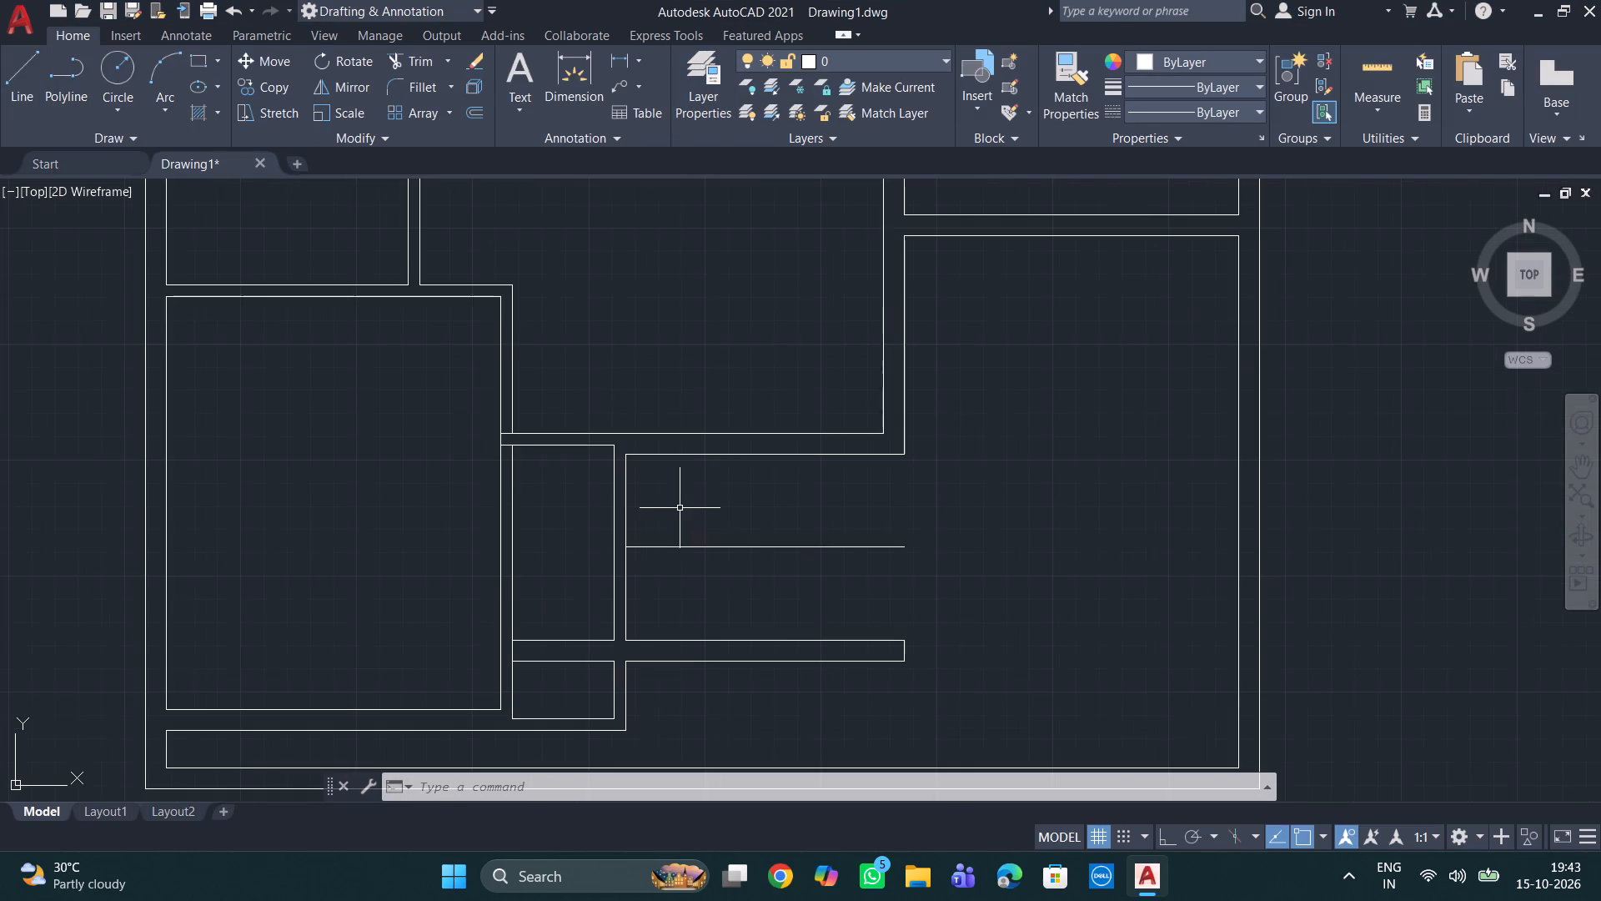
pyautogui.press('Escape')
pyautogui.press('Escape')
pyautogui.press('Escape')
pyautogui.press('Escape')
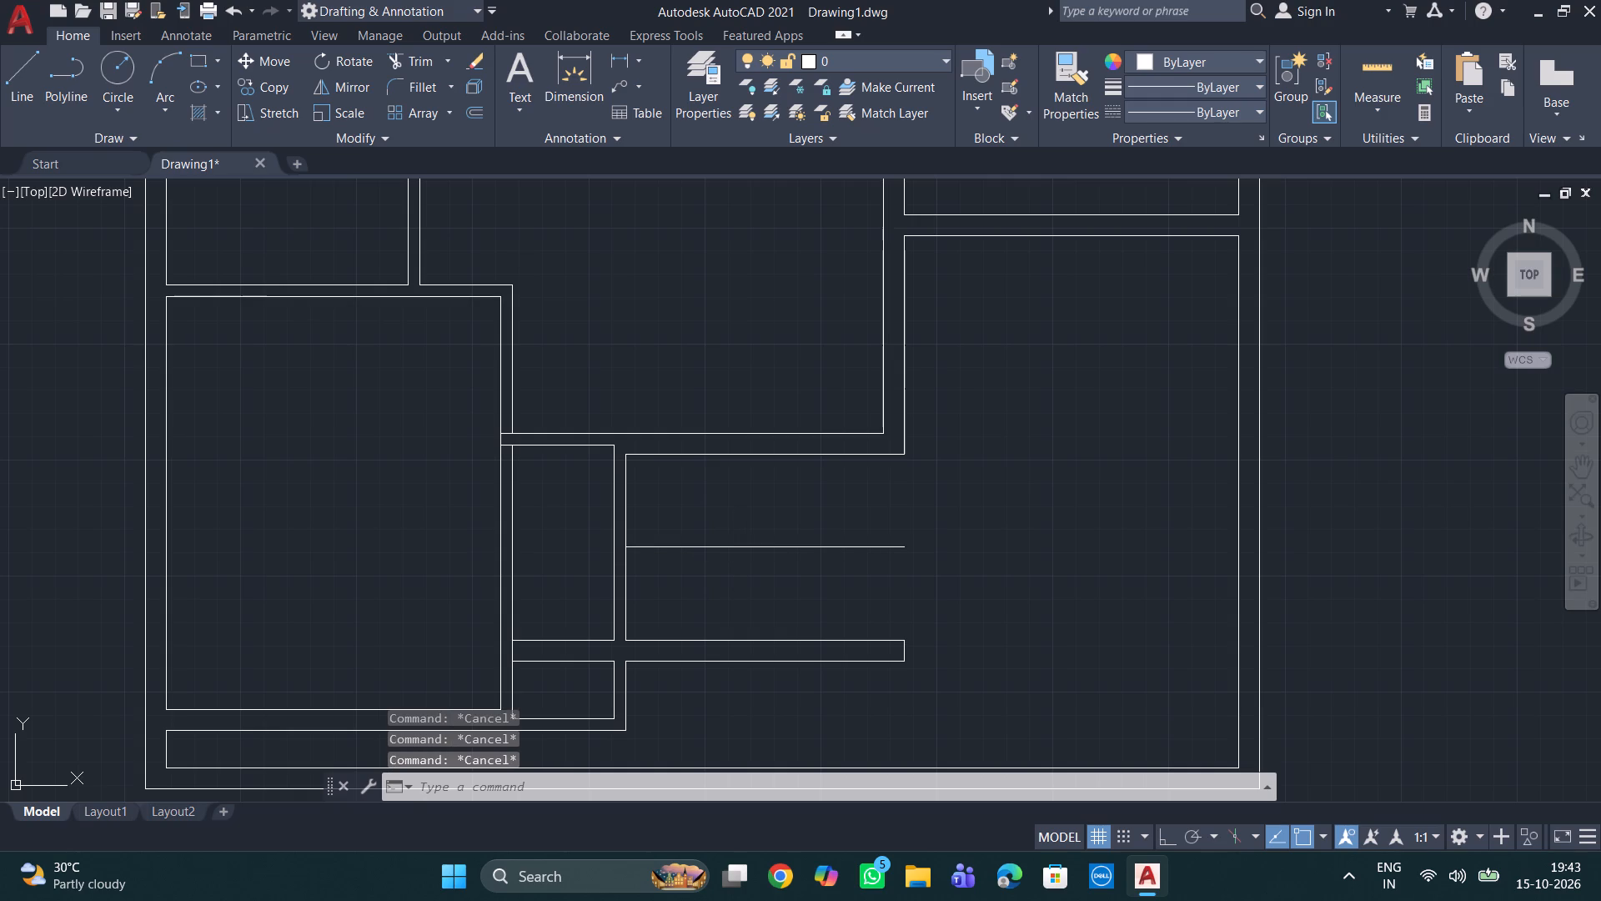
pyautogui.press('o')
pyautogui.press('Return')
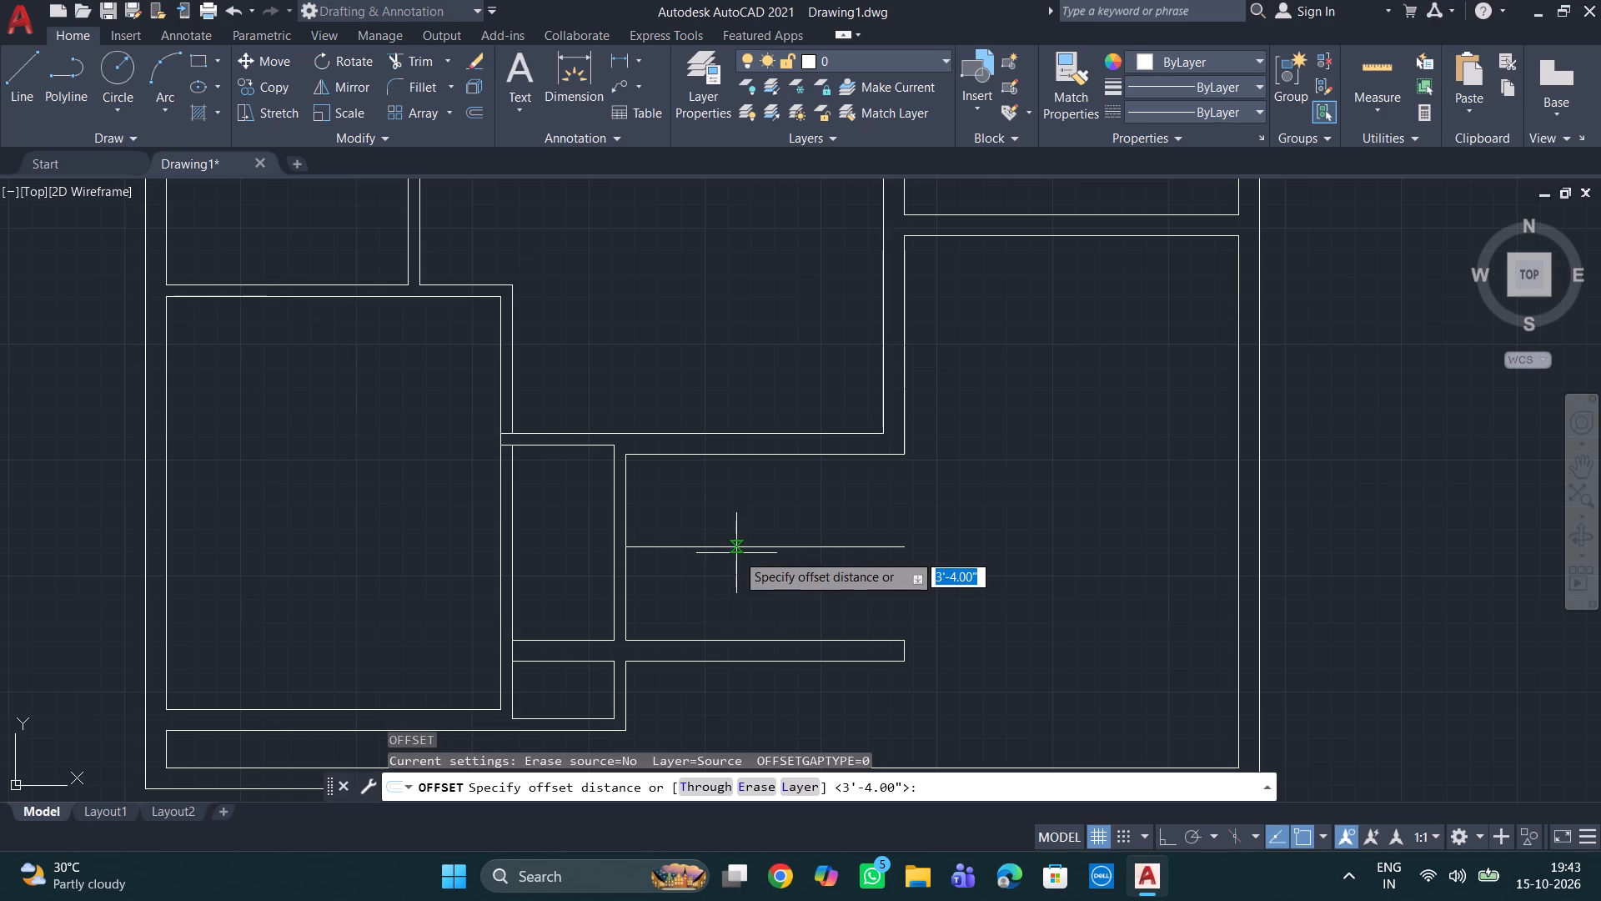
pyautogui.write("3'")
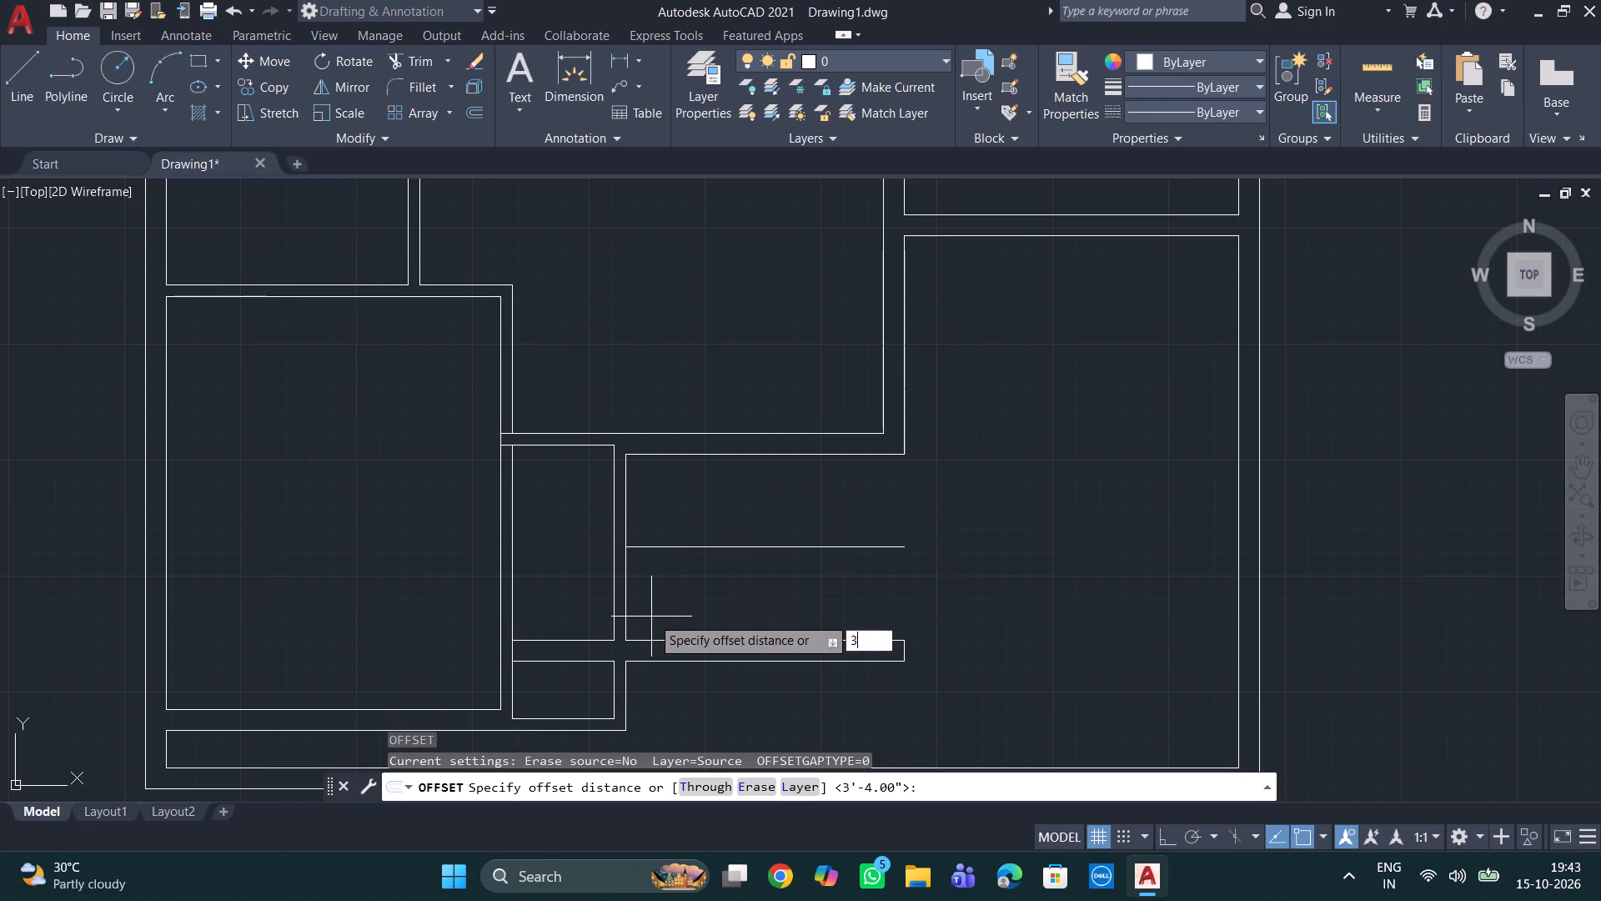
pyautogui.press('Return')
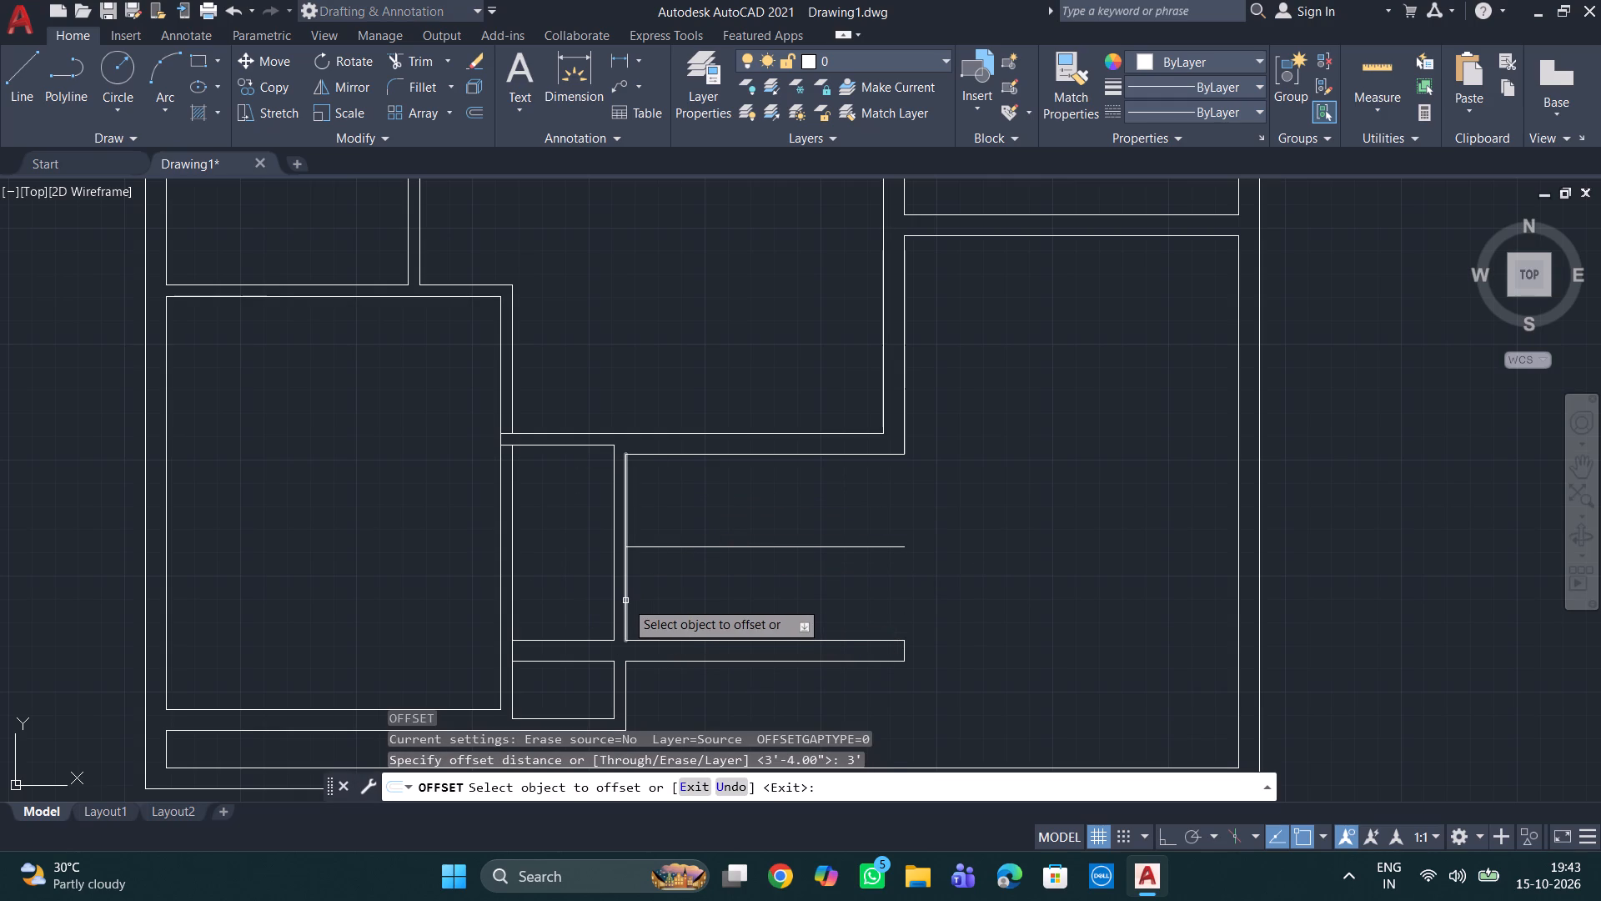
pyautogui.click(625, 600)
pyautogui.doubleClick(743, 602)
pyautogui.press('Escape')
pyautogui.press('Escape')
pyautogui.press('Escape')
pyautogui.press('Escape')
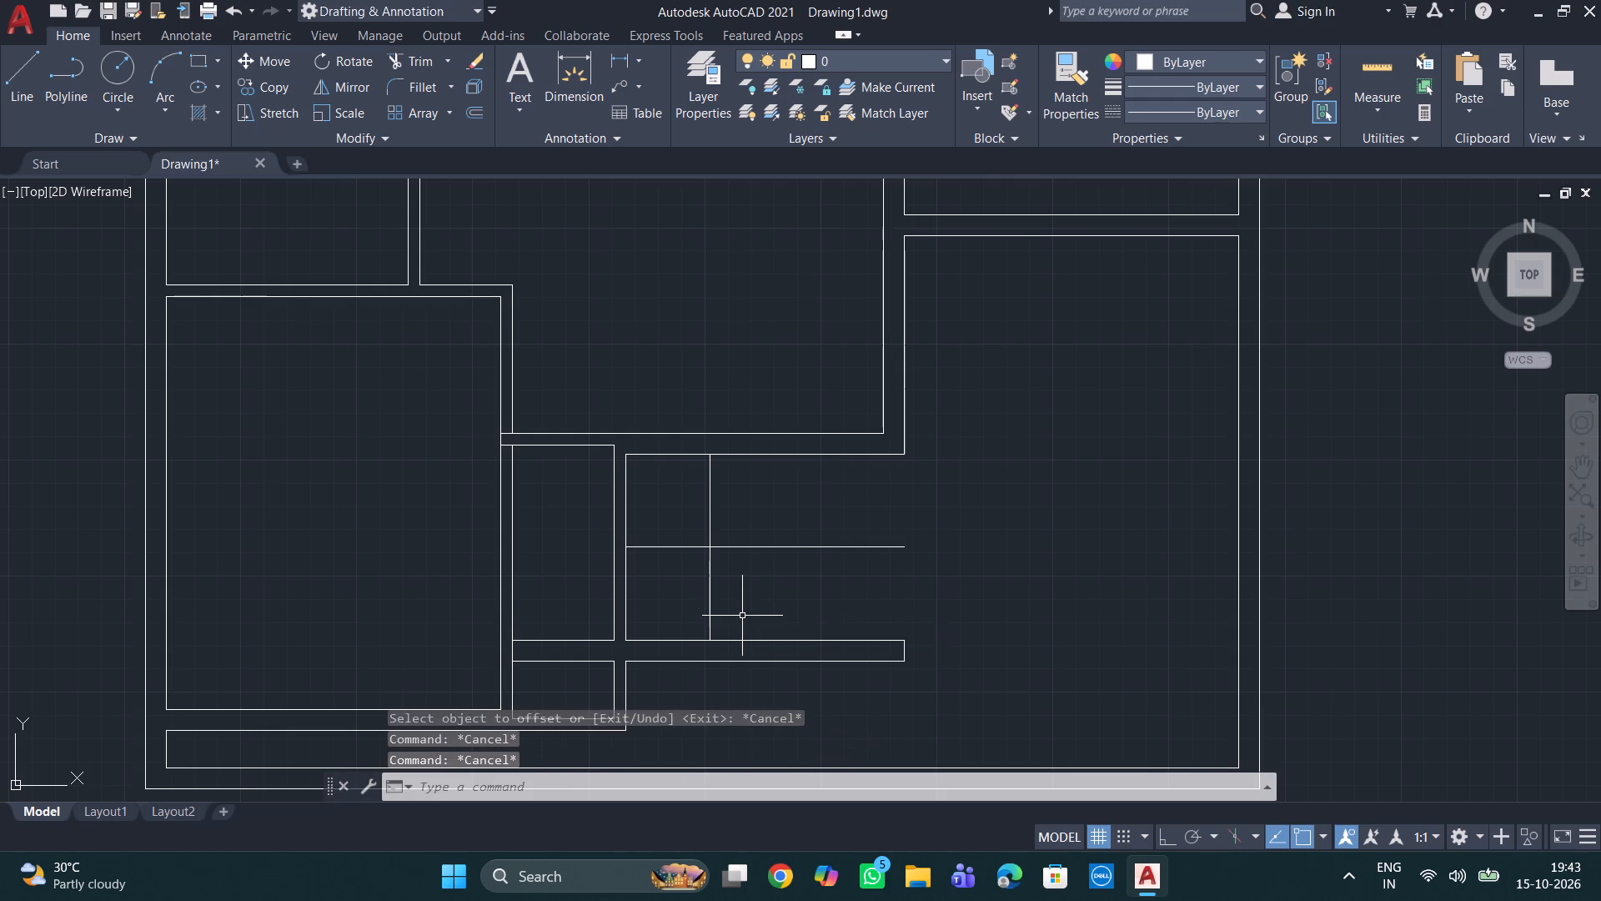
pyautogui.press('Escape')
# Offset the new vertical line repeatedly to the right at 11" spacing to make seven more stair tread lines.
pyautogui.press('o')
pyautogui.press('Return')
pyautogui.write('11"')
pyautogui.press('Return')
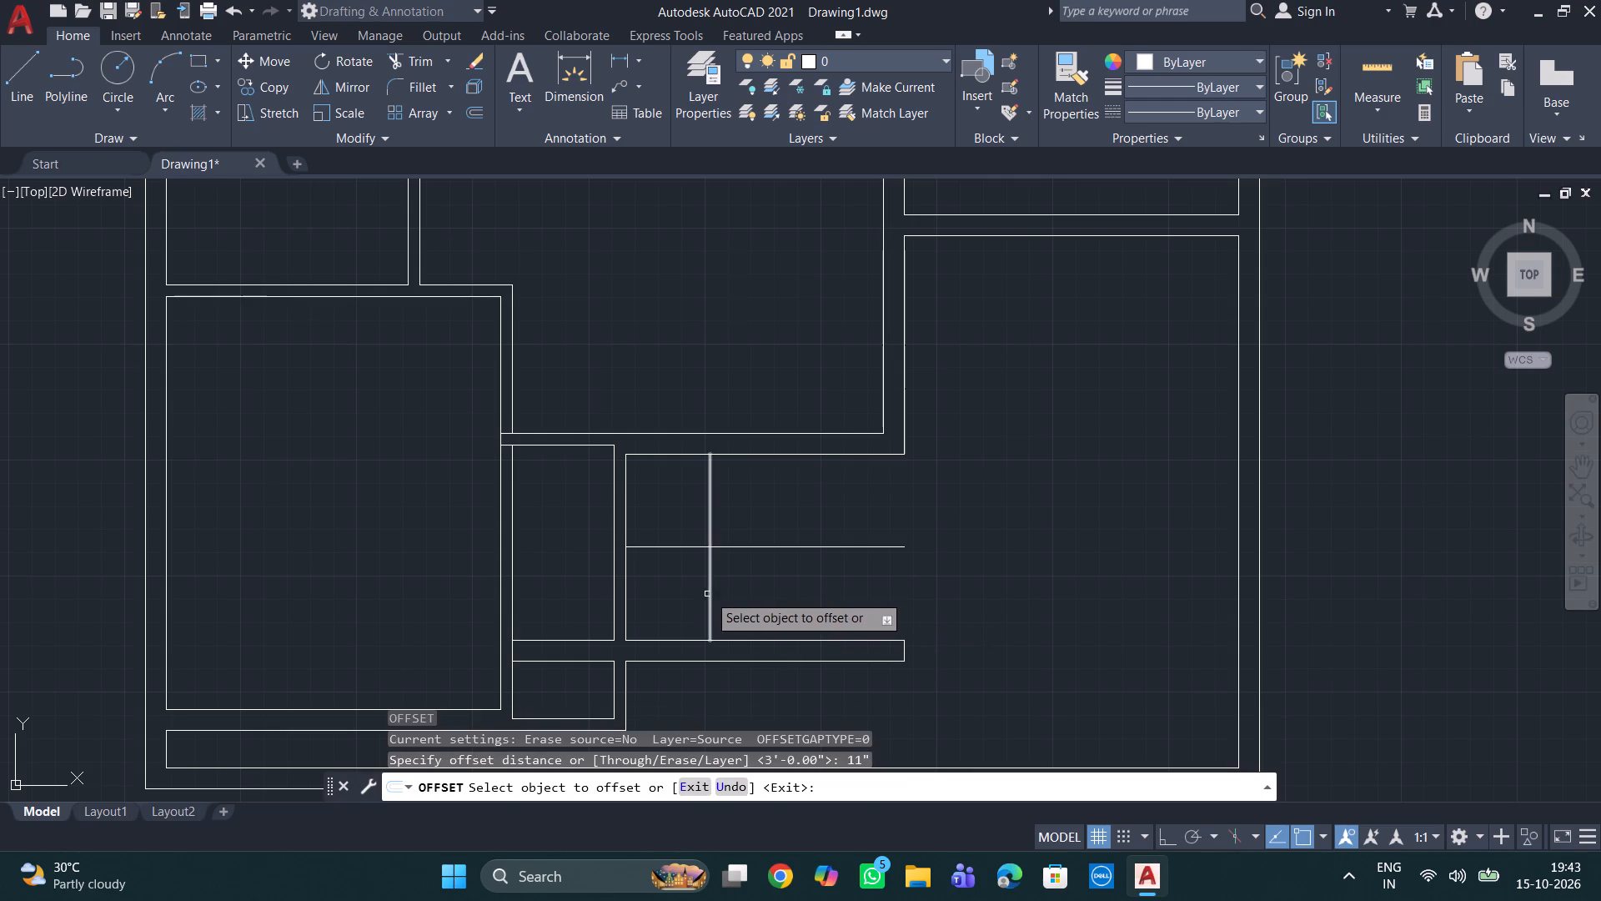
pyautogui.click(710, 593)
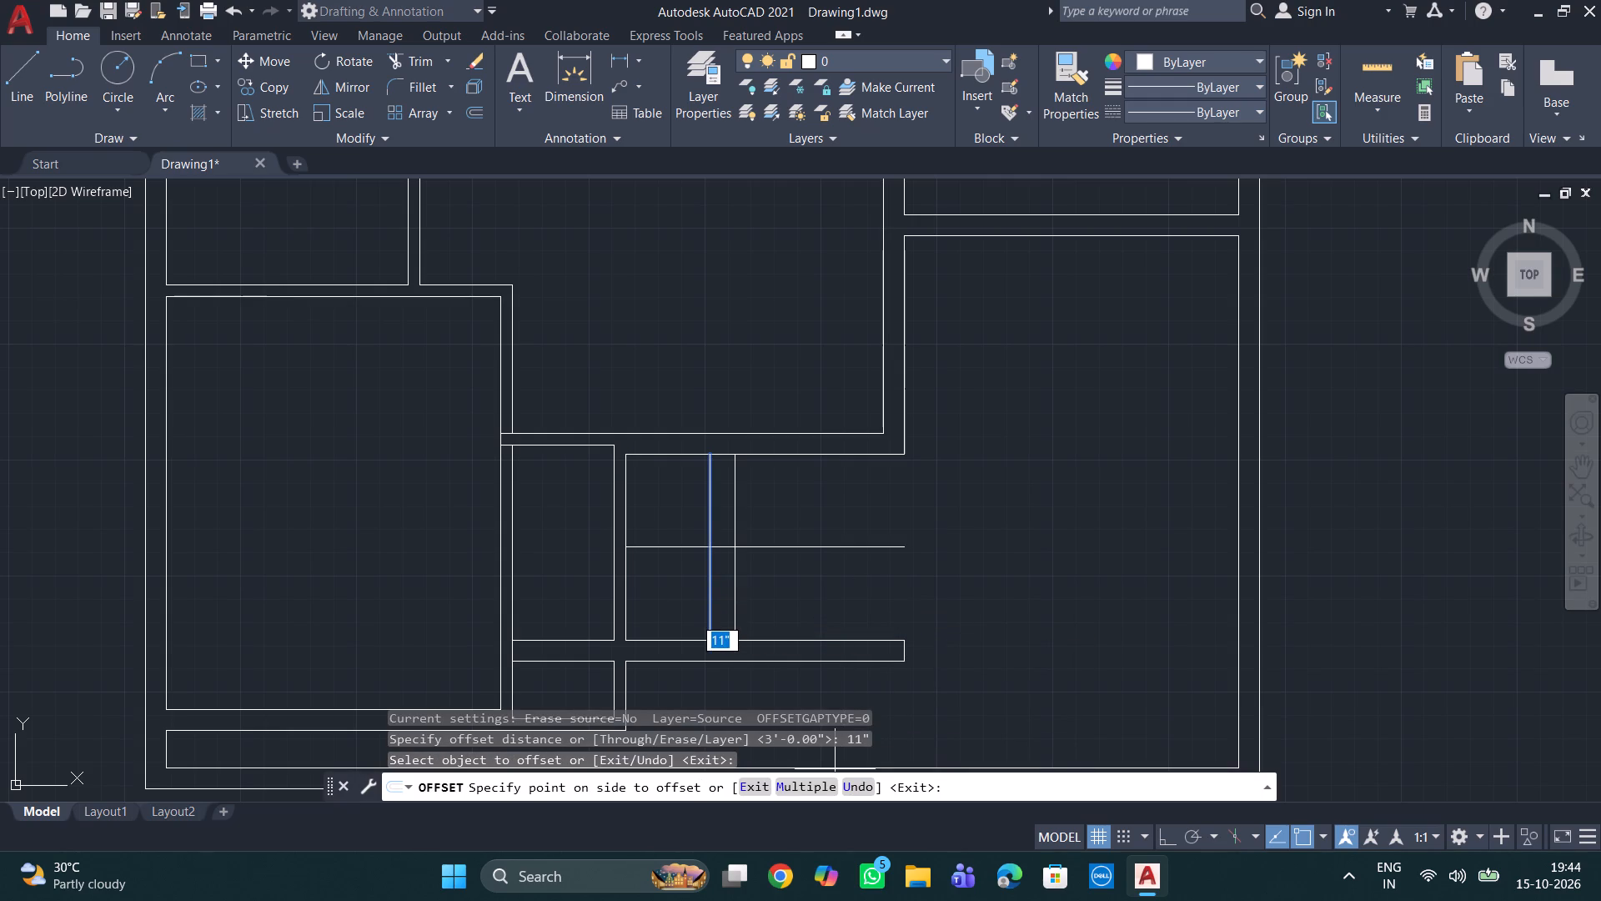
pyautogui.click(811, 795)
pyautogui.doubleClick(809, 582)
pyautogui.click(828, 586)
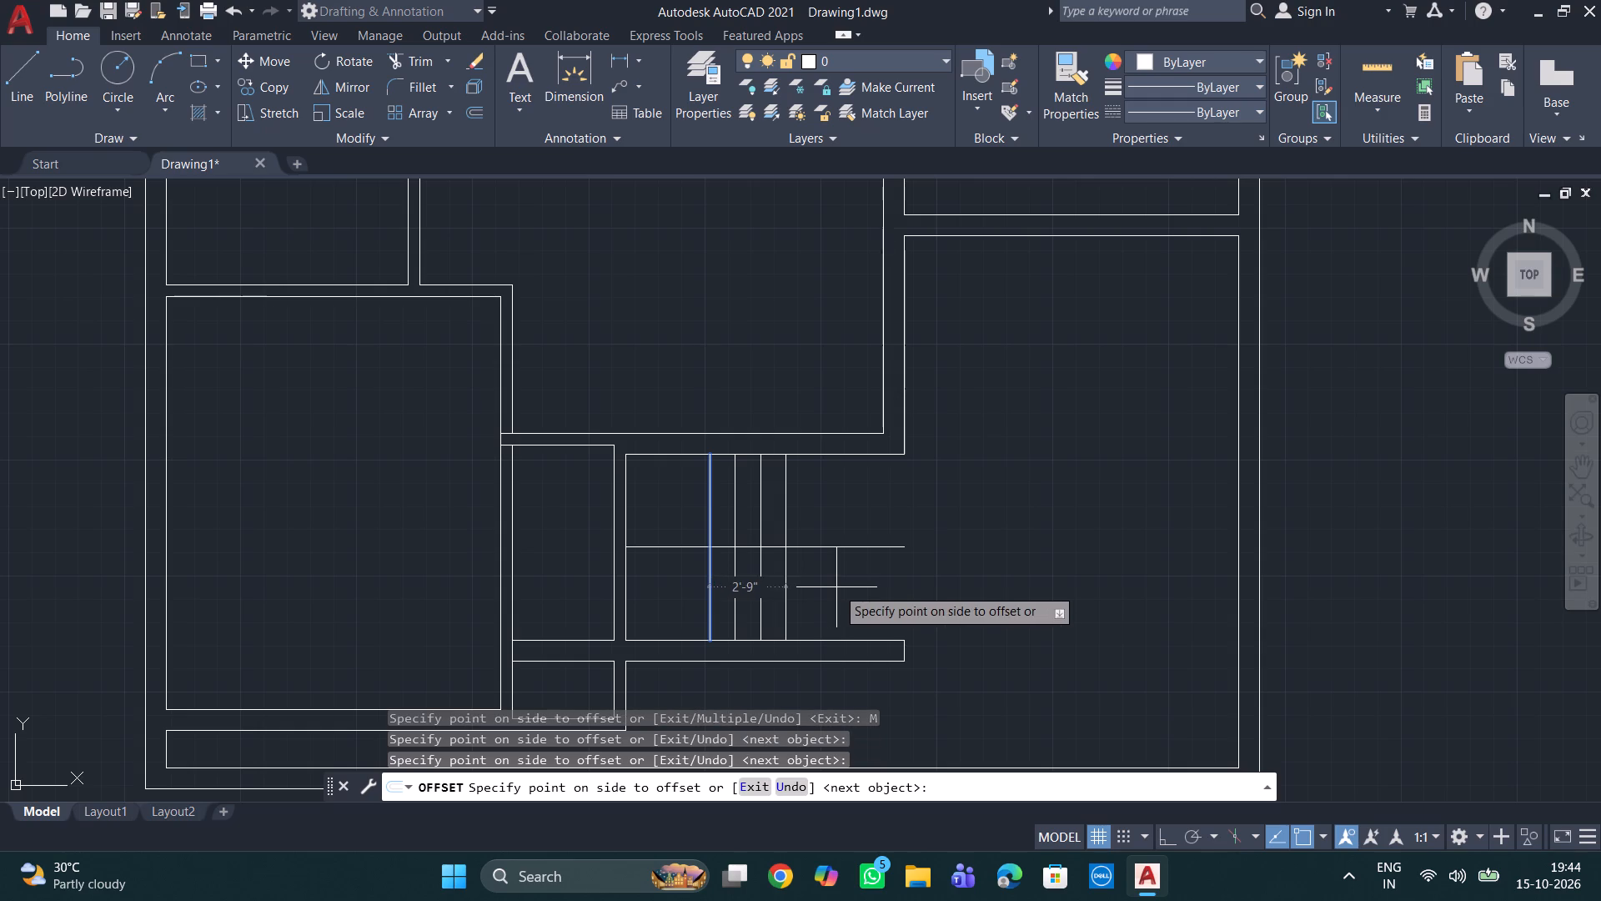
pyautogui.click(839, 587)
pyautogui.click(856, 591)
pyautogui.click(875, 593)
pyautogui.click(897, 596)
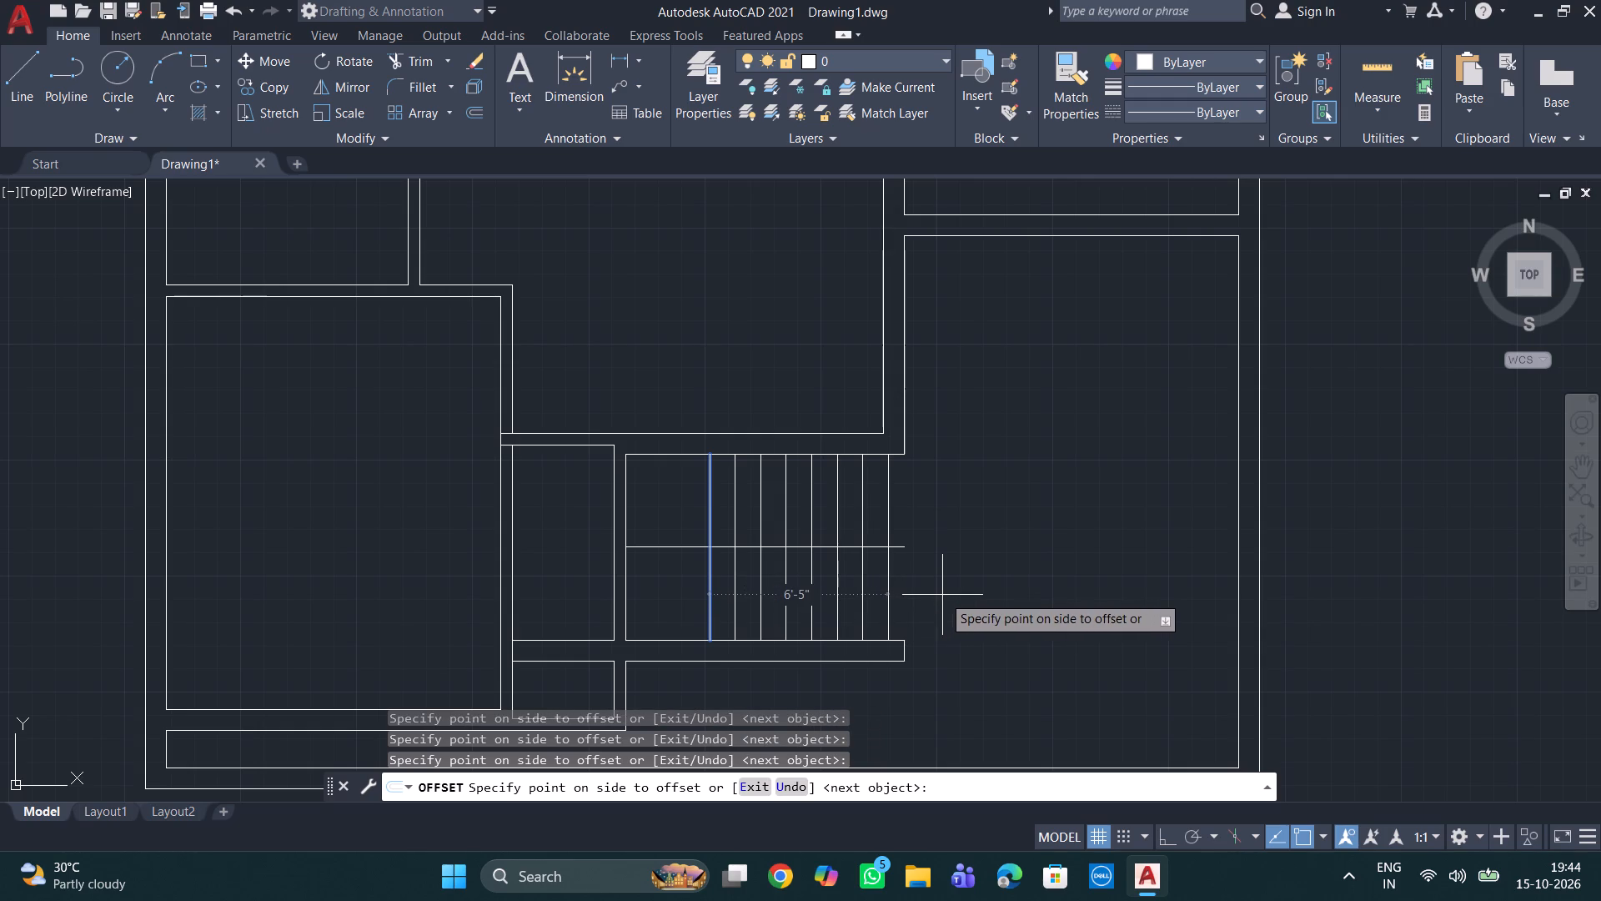
pyautogui.click(942, 595)
pyautogui.press('Escape')
pyautogui.scroll(-1, 989, 608)
pyautogui.scroll(2, 977, 597)
pyautogui.press('Escape')
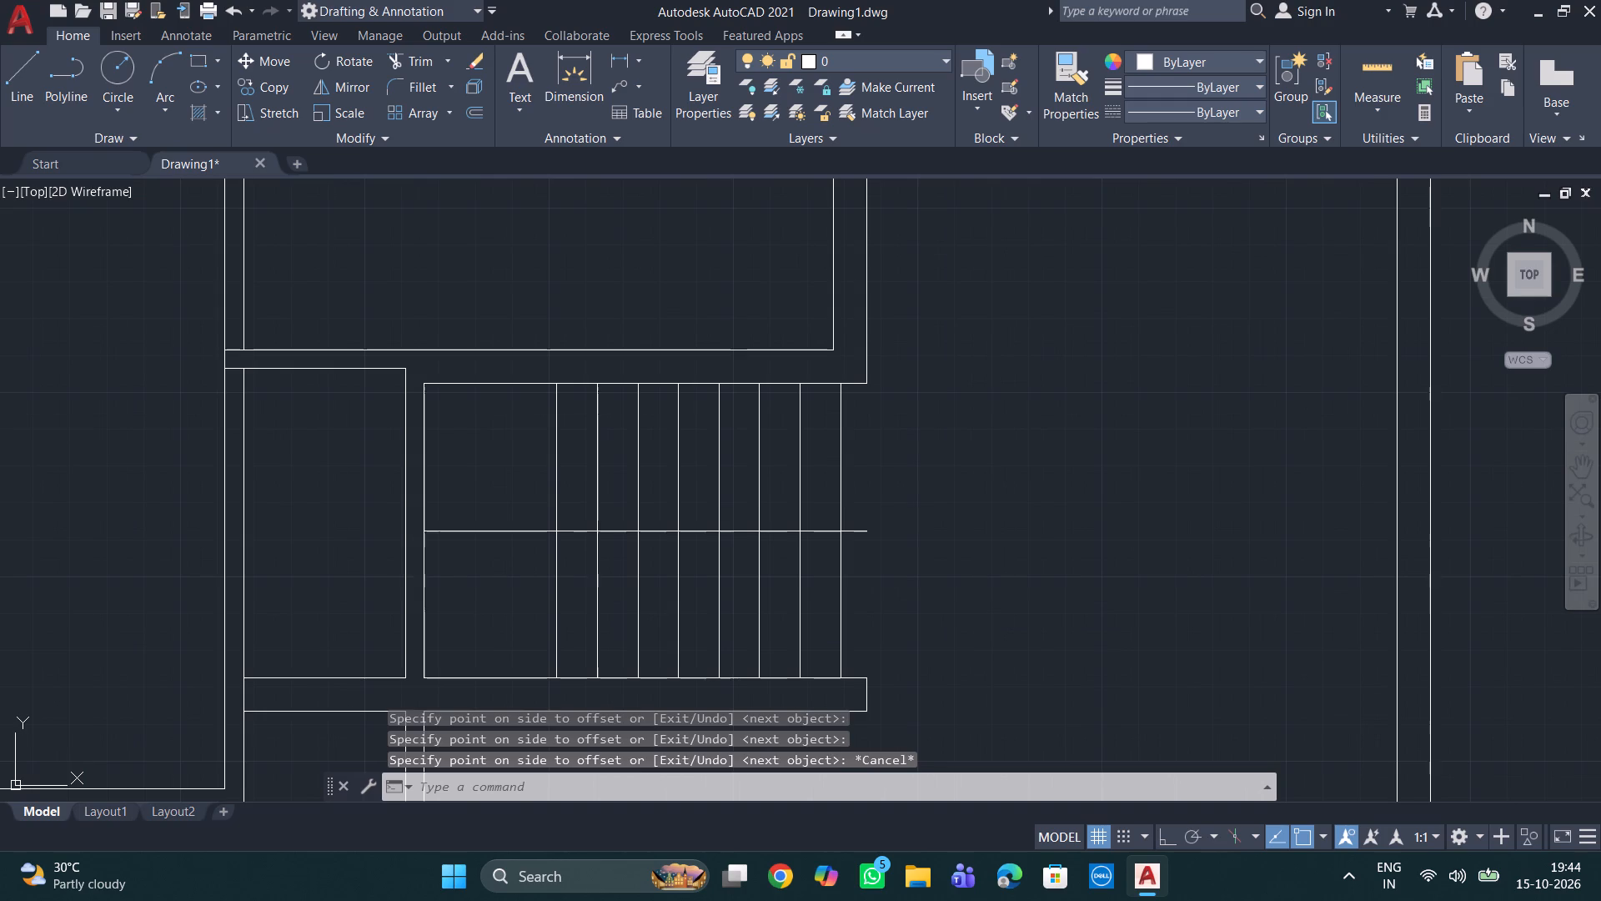
pyautogui.press('Escape')
pyautogui.press('Escape')
pyautogui.press('Escape')
pyautogui.press('Escape')
pyautogui.press('Escape')
# Trim the end of the recess's middle horizontal line that projects past the rightmost tread line.
pyautogui.write('tr')
pyautogui.press('Return')
pyautogui.press('Return')
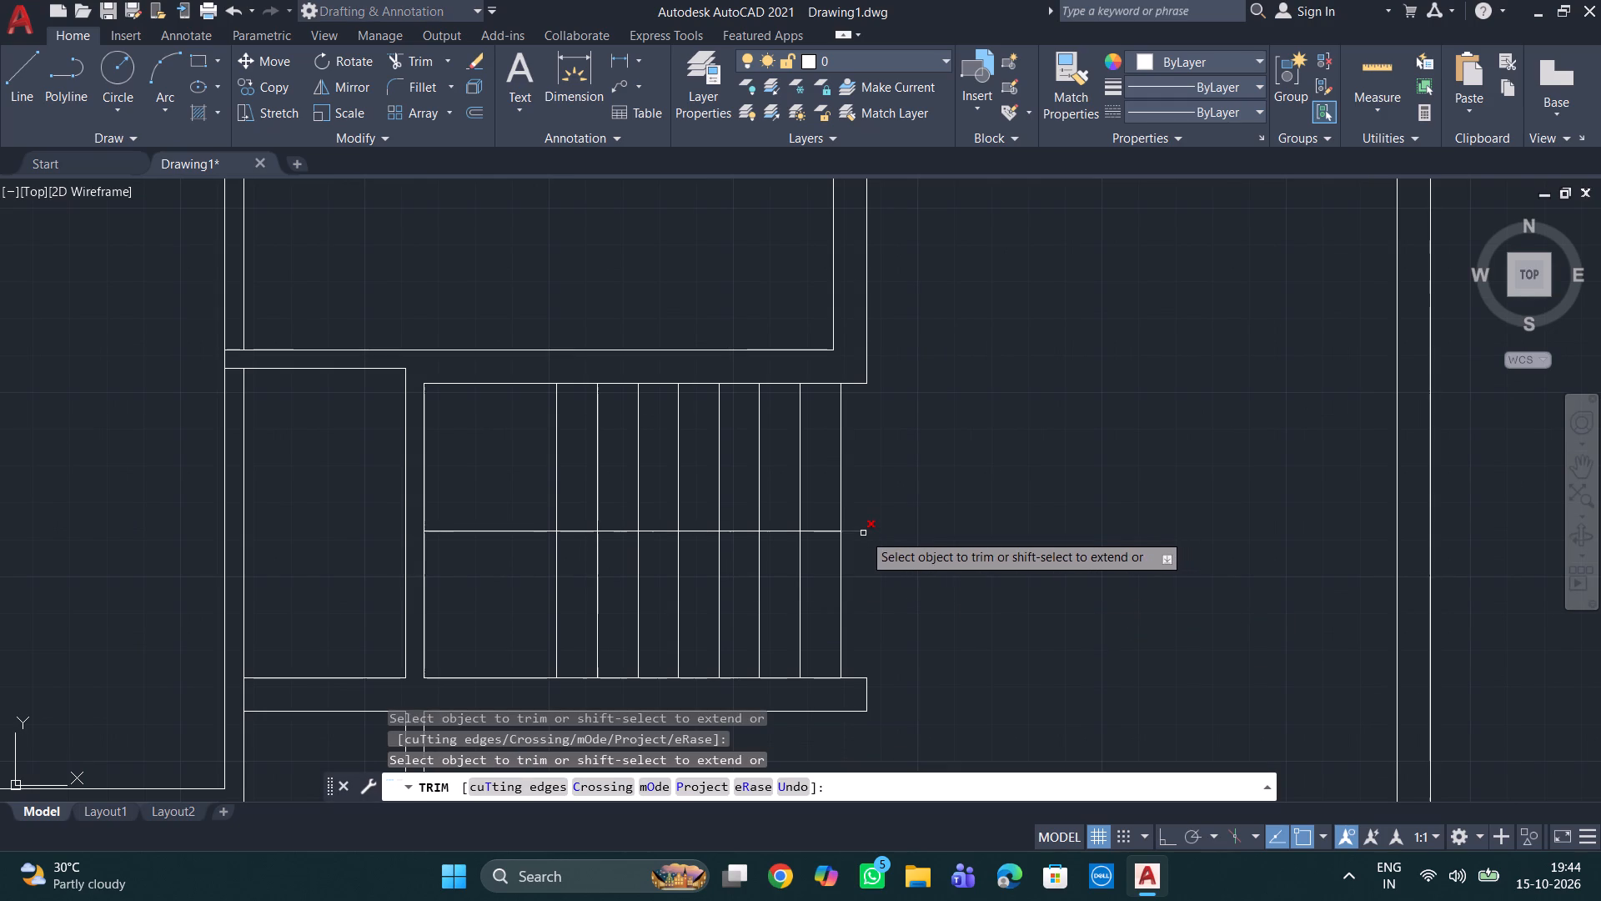
pyautogui.doubleClick(862, 533)
pyautogui.write('``')
pyautogui.press('`')
pyautogui.write('```')
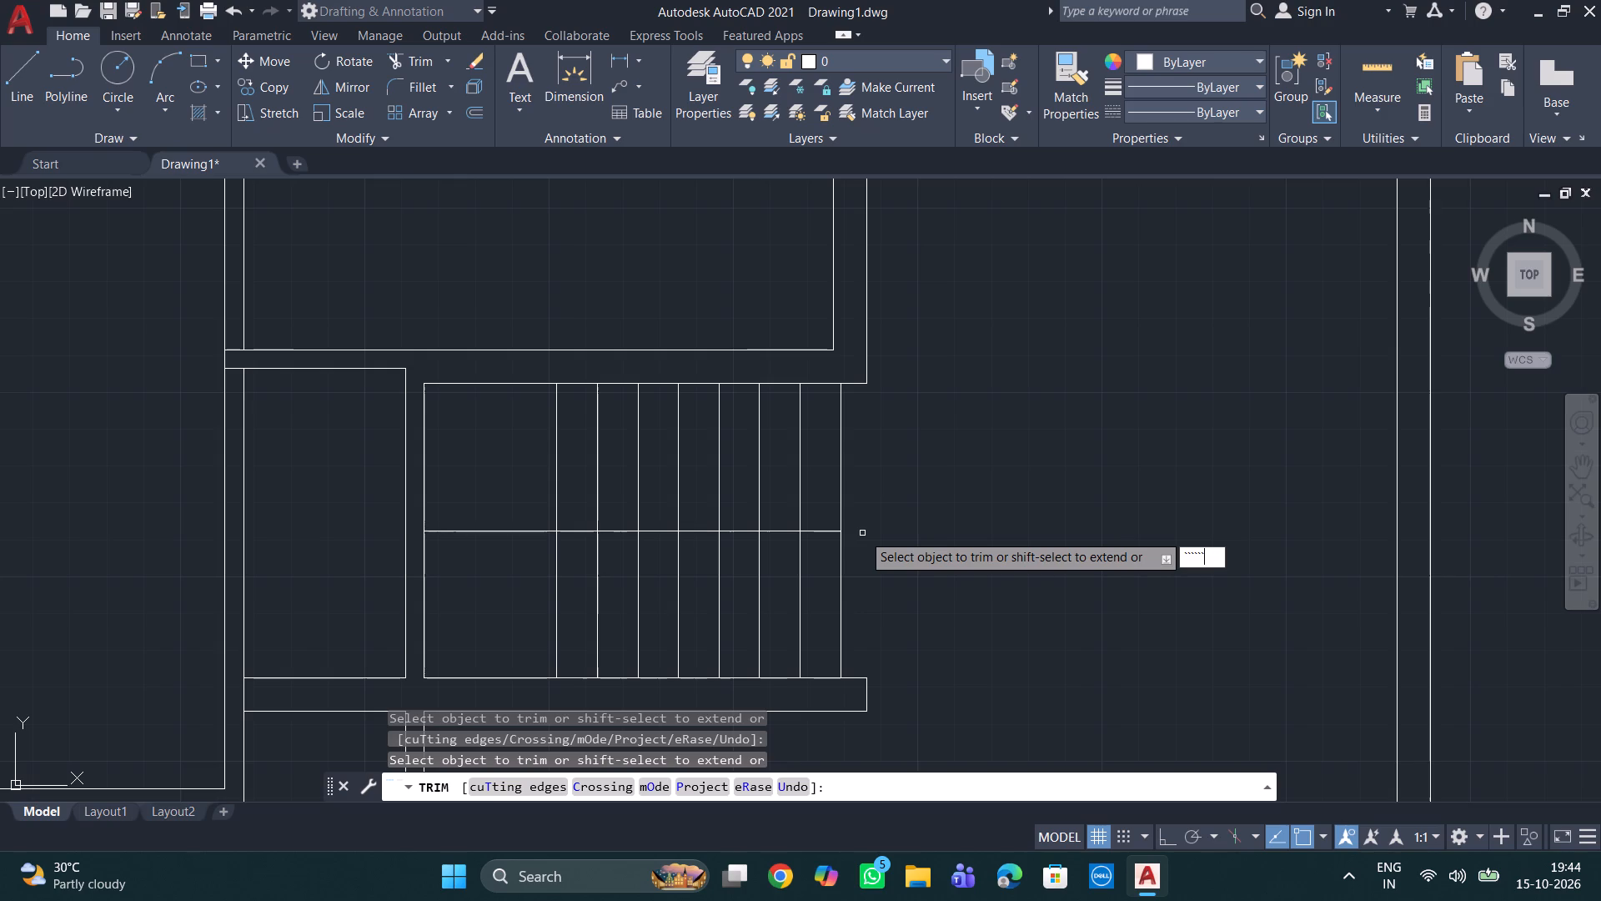
pyautogui.press('Escape')
pyautogui.press('Escape')
pyautogui.press('Escape')
pyautogui.press('Escape')
pyautogui.press('Escape')
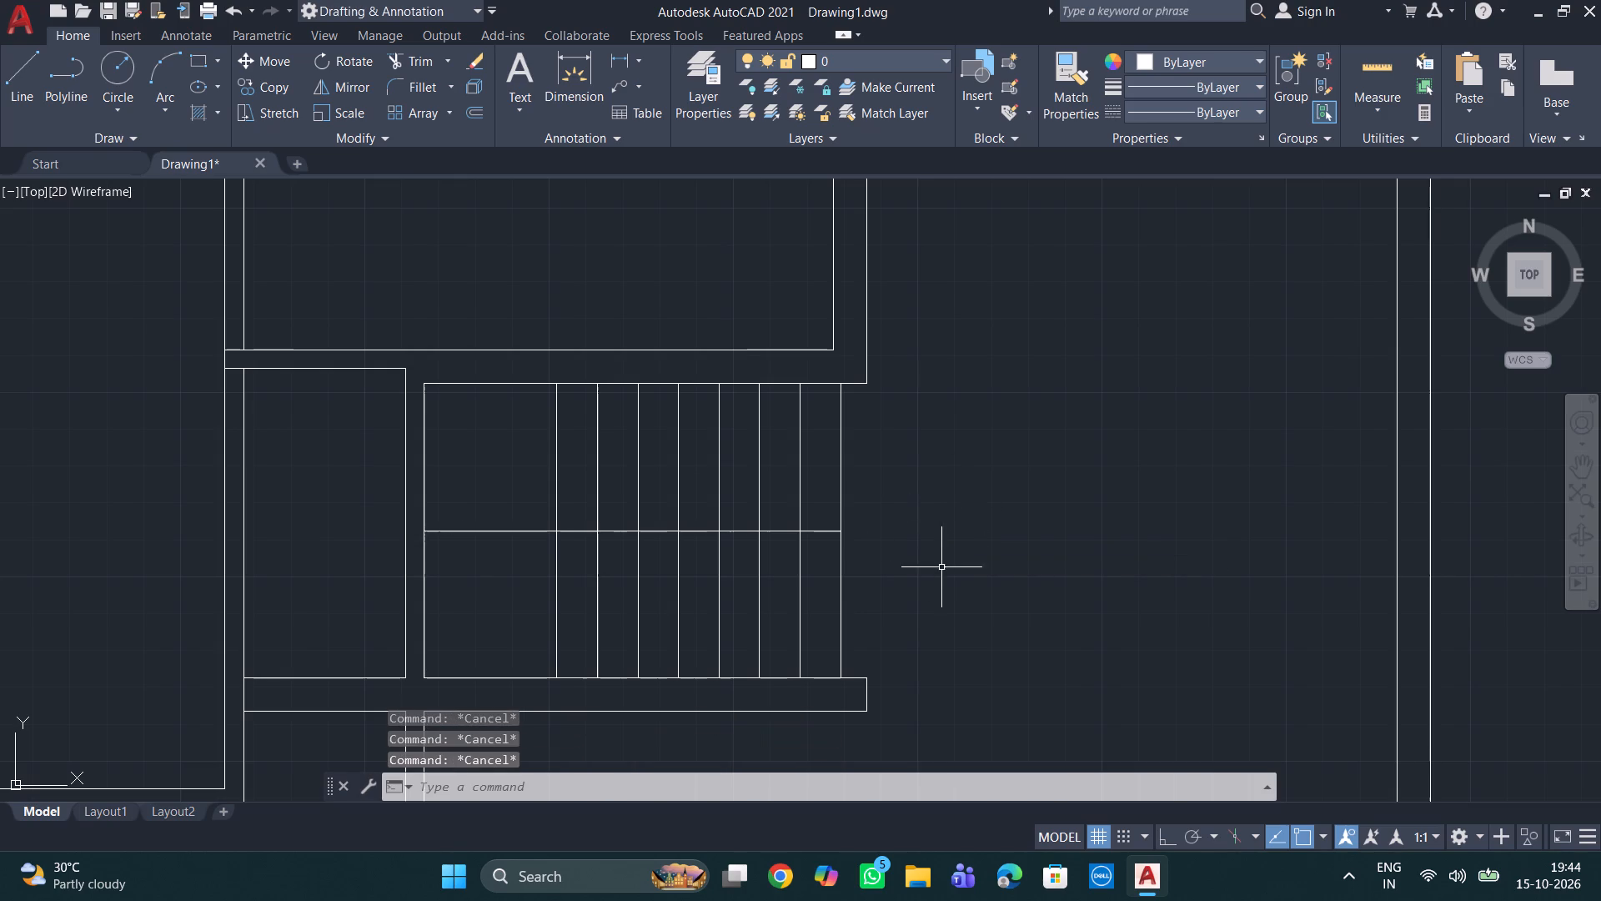
# Move all the tread lines and the middle horizontal line onto the stairs layer.
pyautogui.click(945, 570)
pyautogui.click(512, 453)
pyautogui.click(892, 65)
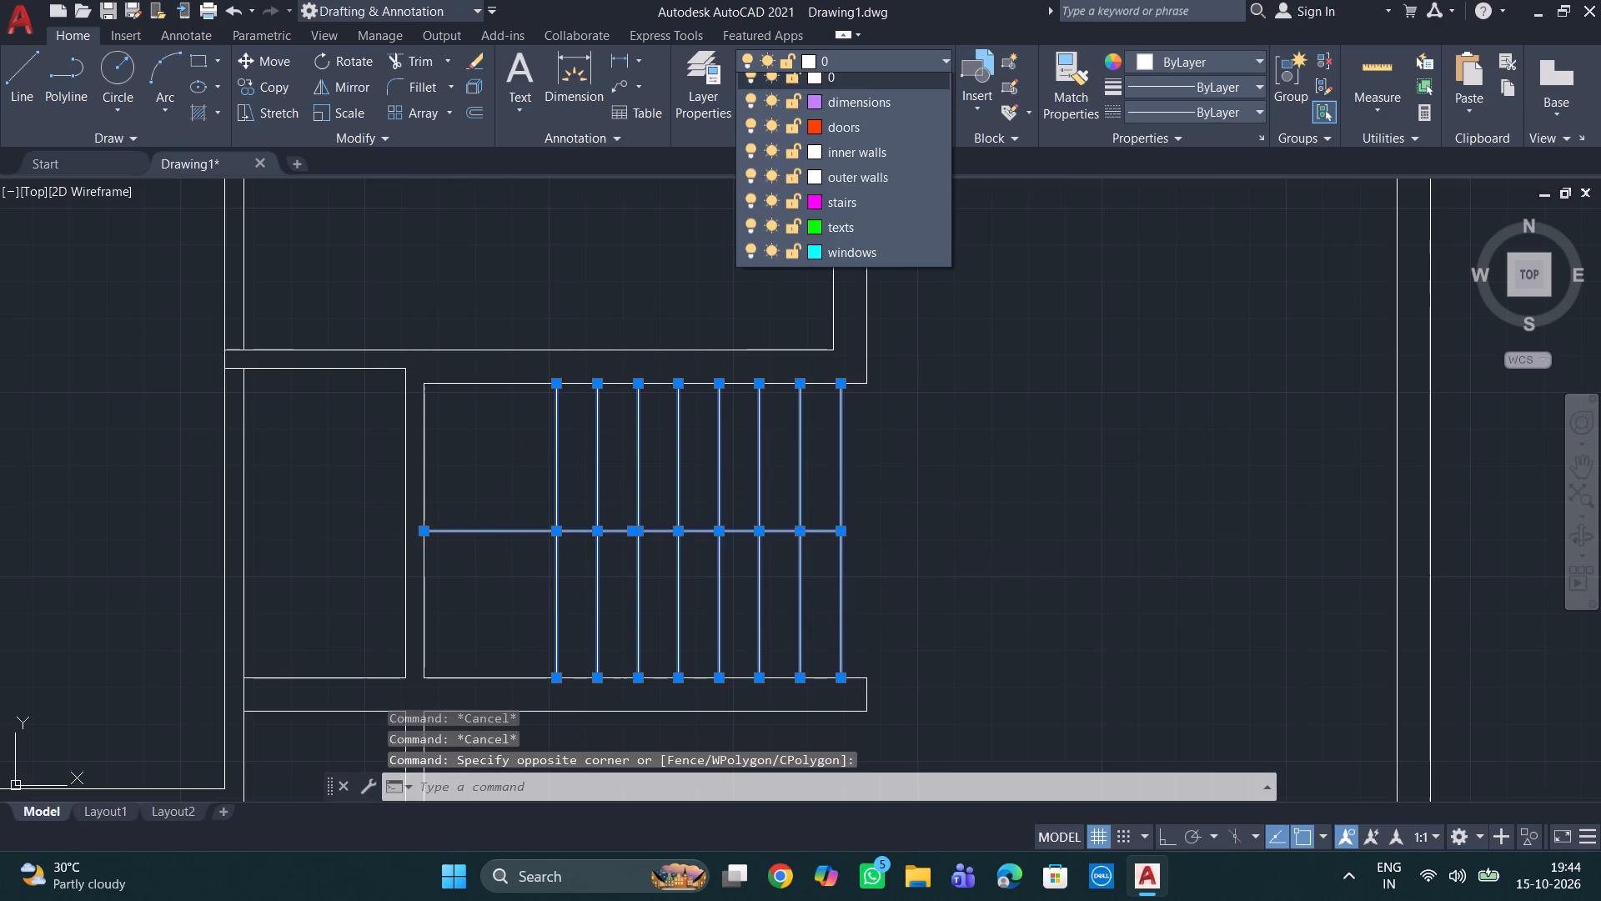
pyautogui.click(831, 209)
pyautogui.press('Escape')
pyautogui.scroll(-1, 832, 544)
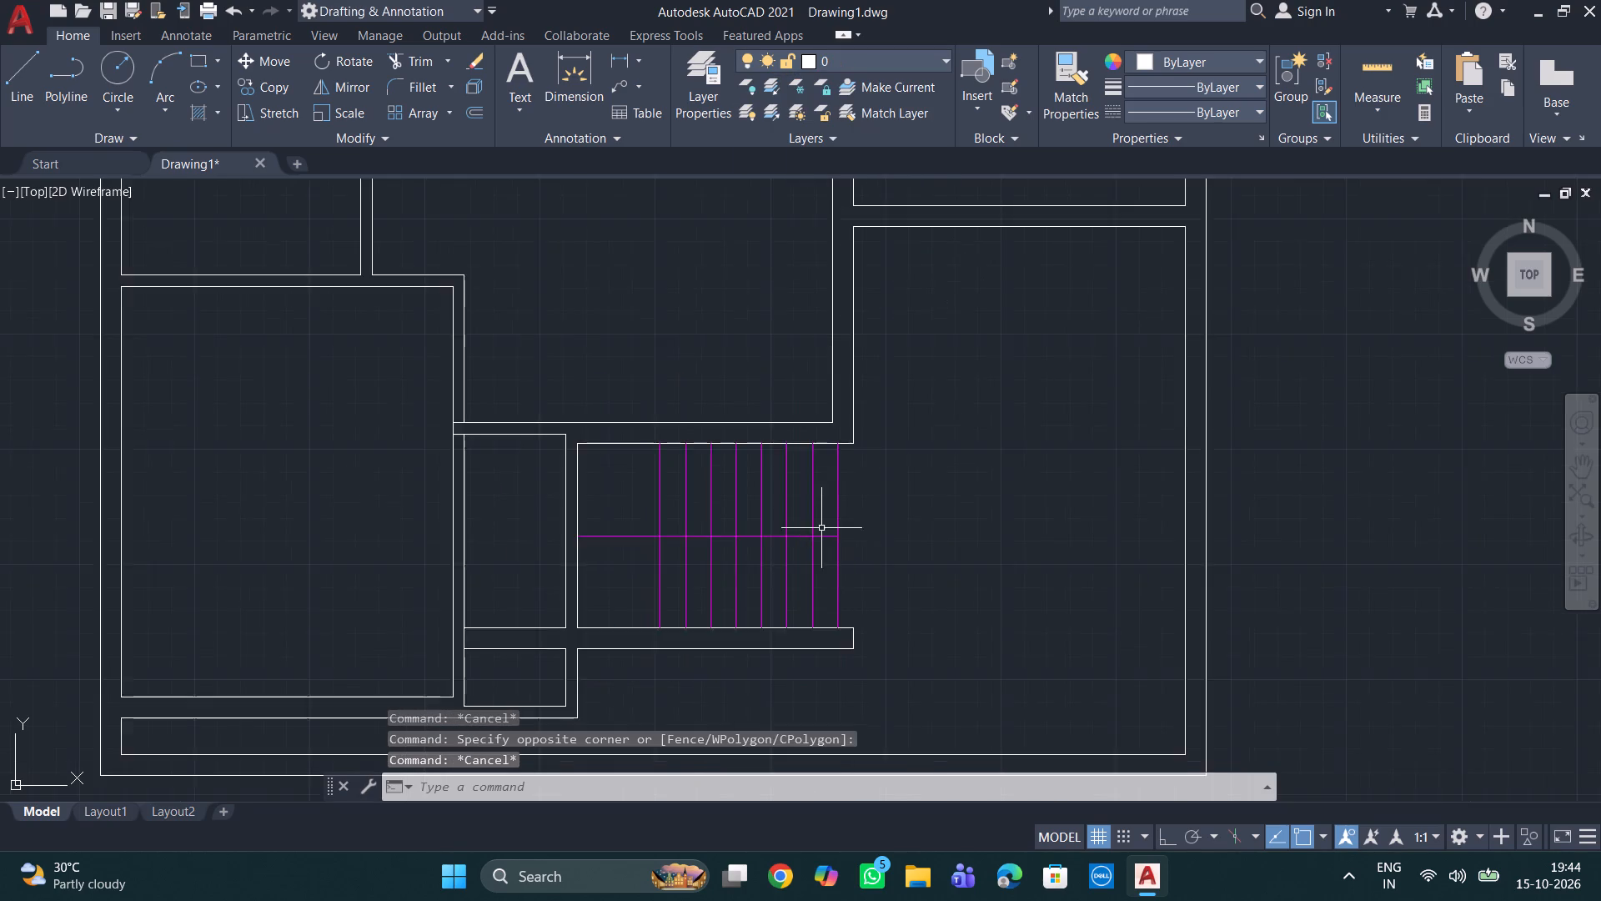
# Trim the tread lines above the middle horizontal line and that line's section left of the first tread.
pyautogui.scroll(3, 820, 521)
pyautogui.scroll(-2, 989, 524)
pyautogui.moveTo(995, 508); pyautogui.dragTo(1060, 496, button='middle')
pyautogui.moveTo(1213, 457); pyautogui.dragTo(1193, 435, button='middle')
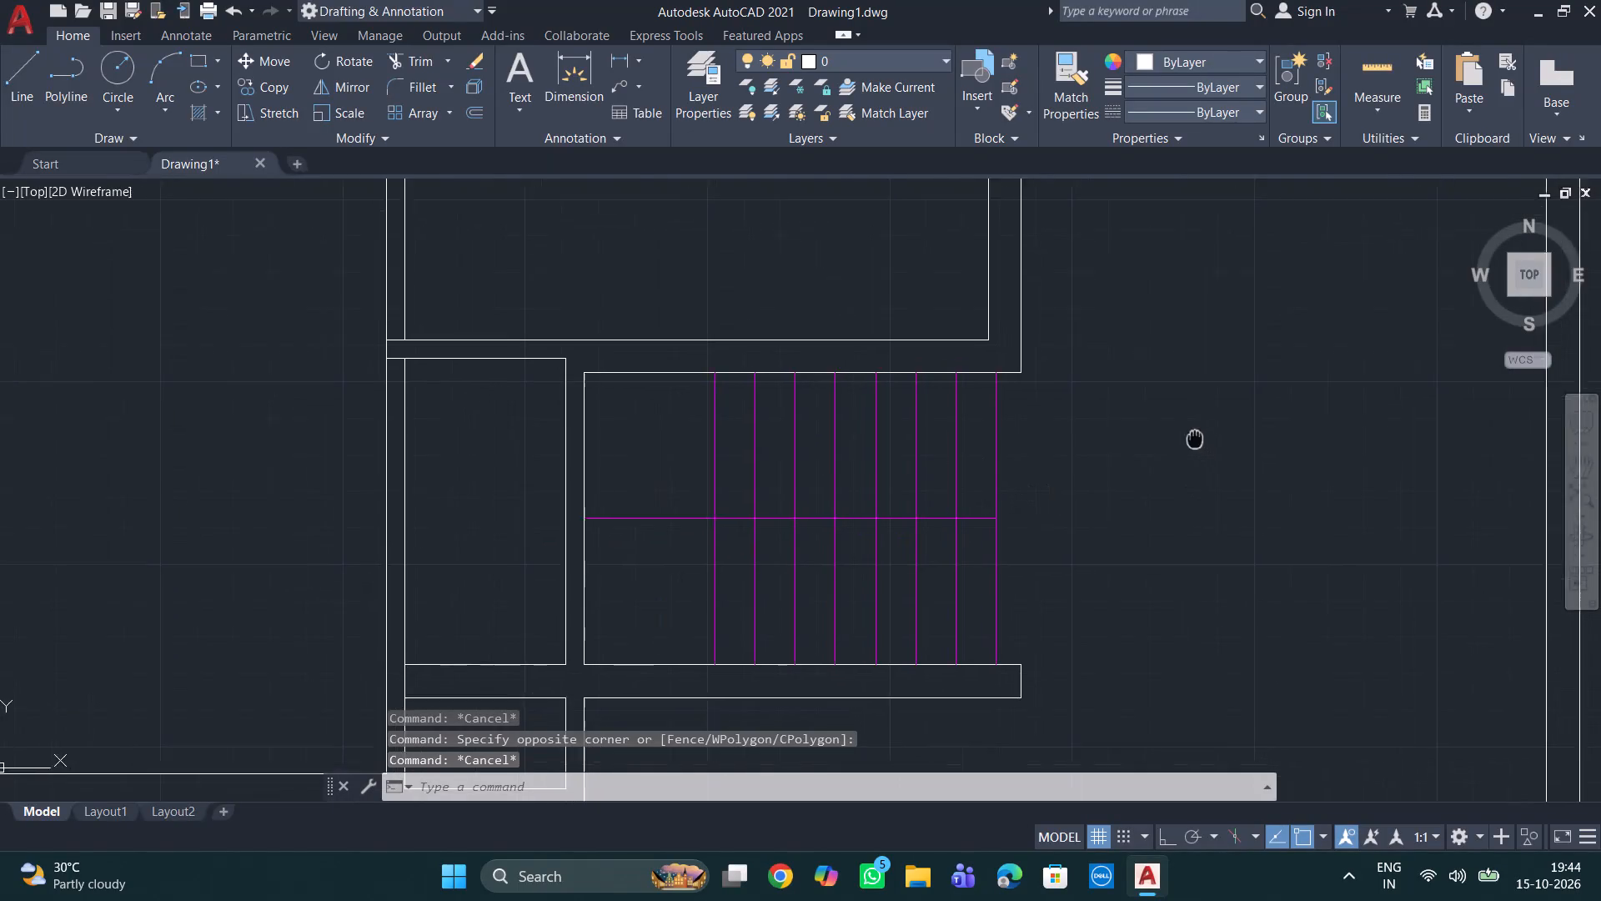
pyautogui.moveTo(1193, 435); pyautogui.dragTo(1189, 429, button='middle')
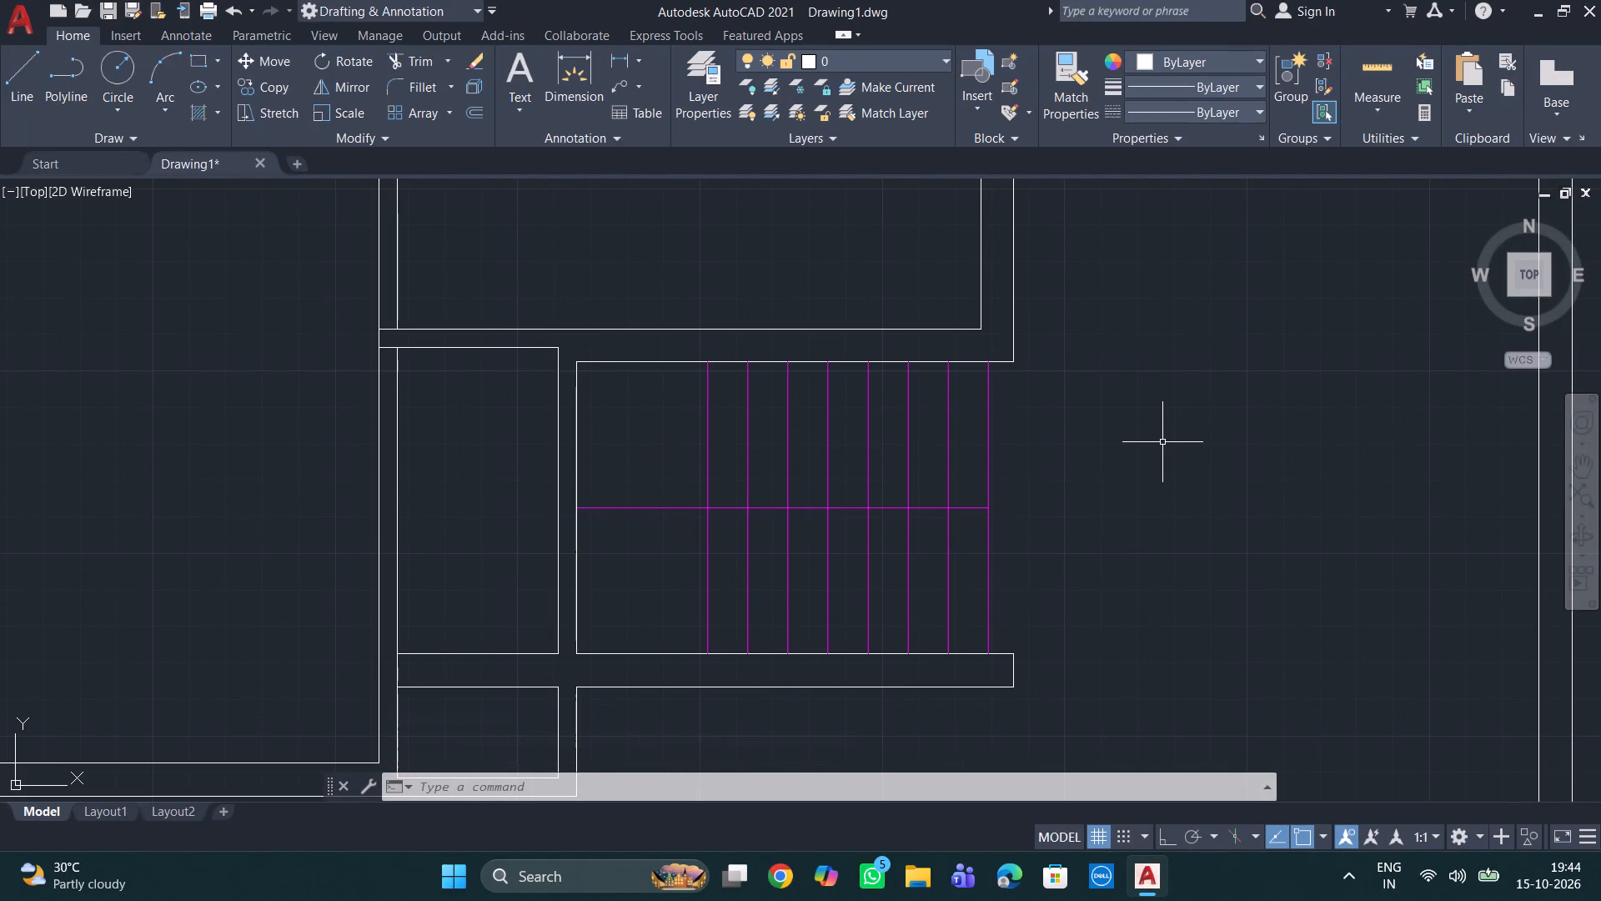
pyautogui.press('Escape')
pyautogui.press('Escape')
pyautogui.press('Escape')
pyautogui.press('Escape')
pyautogui.press('Escape')
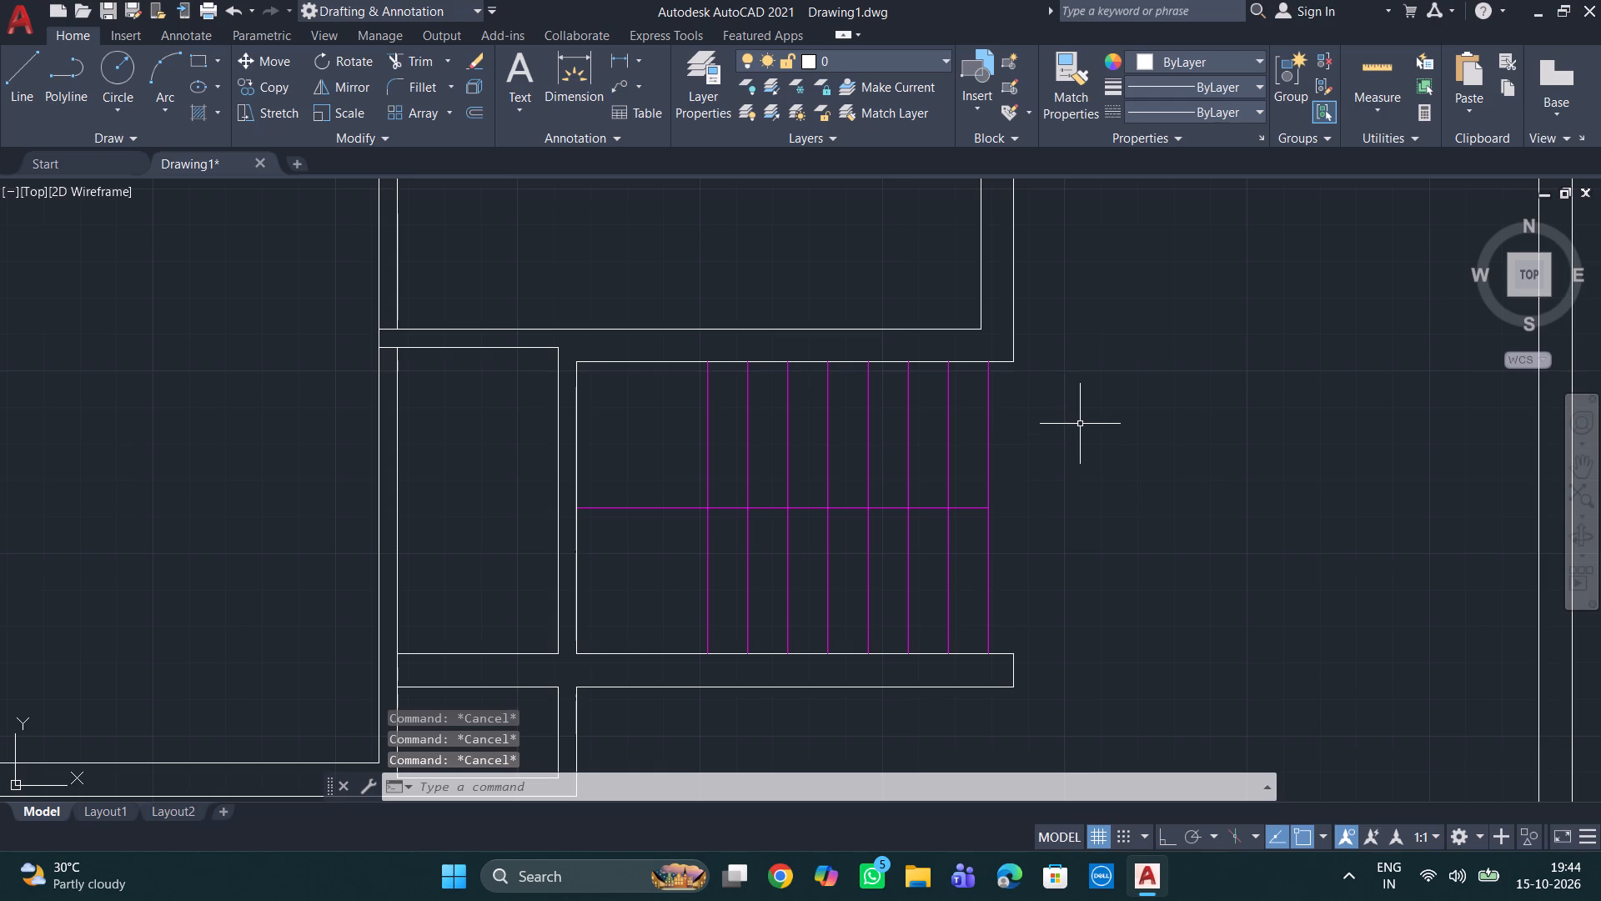
pyautogui.write('tr')
pyautogui.press('Return')
pyautogui.press('Return')
pyautogui.click(1017, 425)
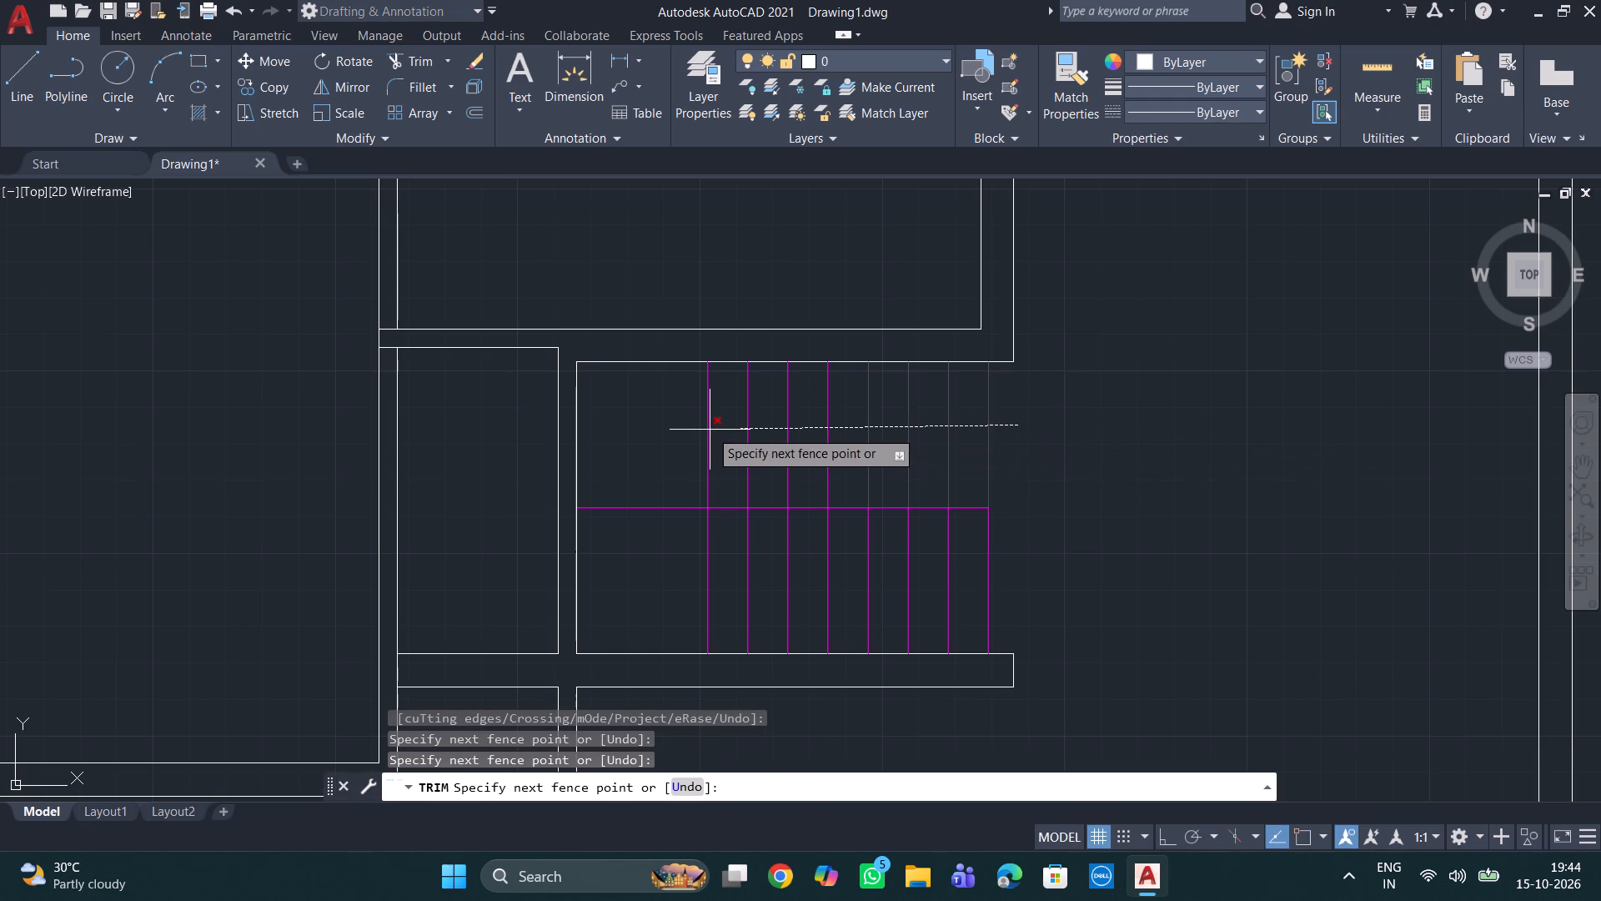
pyautogui.click(695, 428)
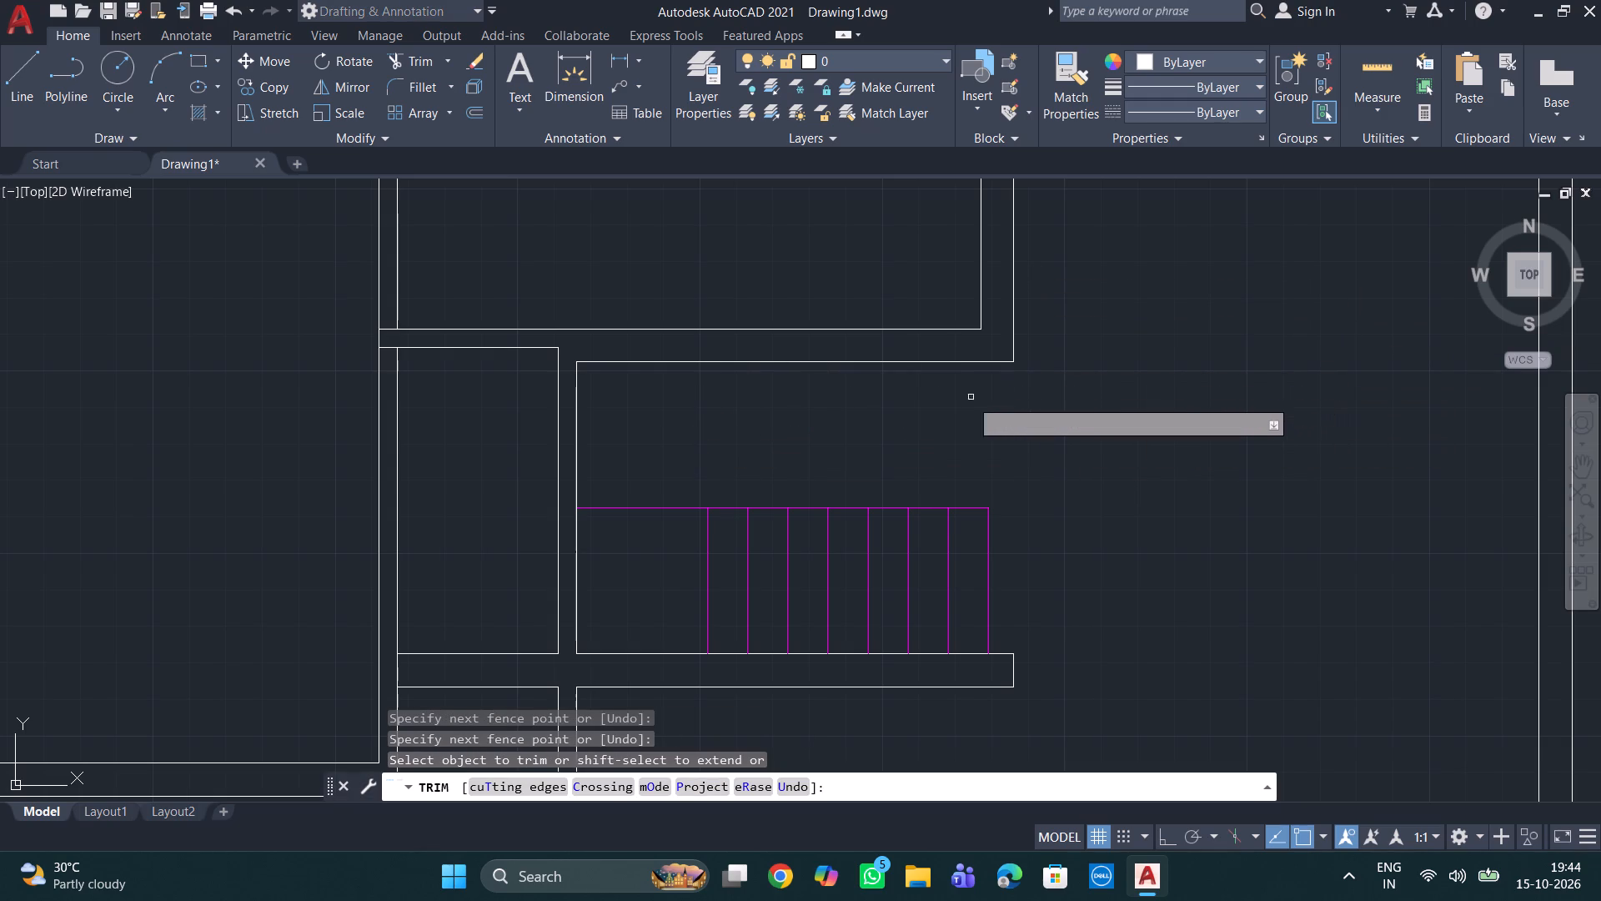
pyautogui.click(630, 507)
pyautogui.press('Escape')
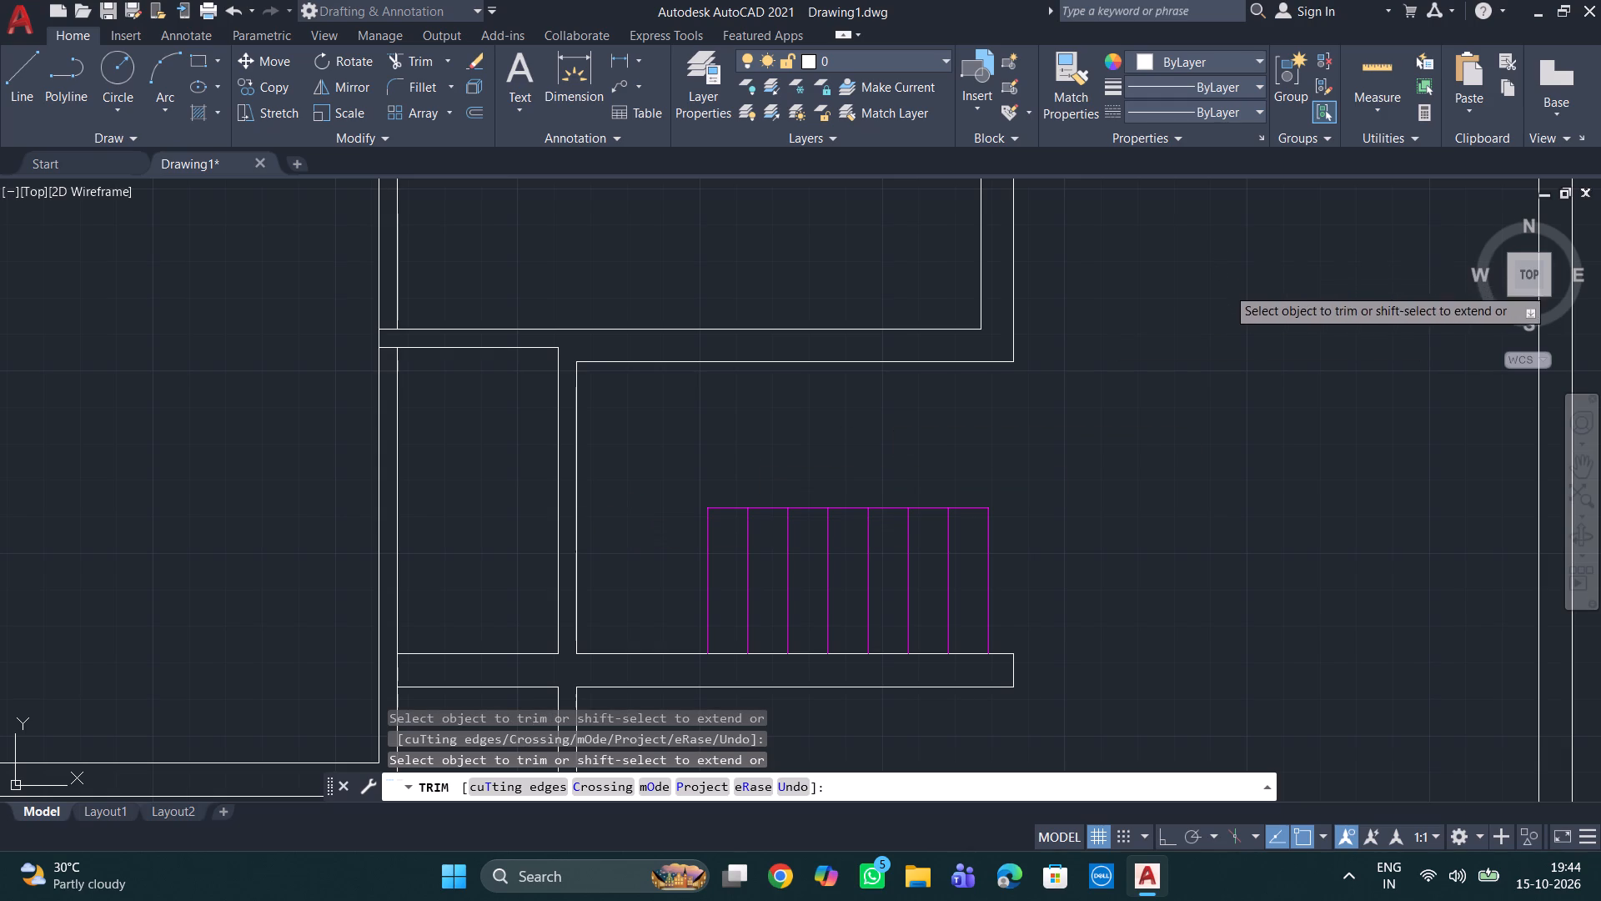
pyautogui.press('Escape')
pyautogui.press('Escape')
# Load the ACAD_ISO02W100 ISO dash linetype into the drawing.
pyautogui.click(1210, 108)
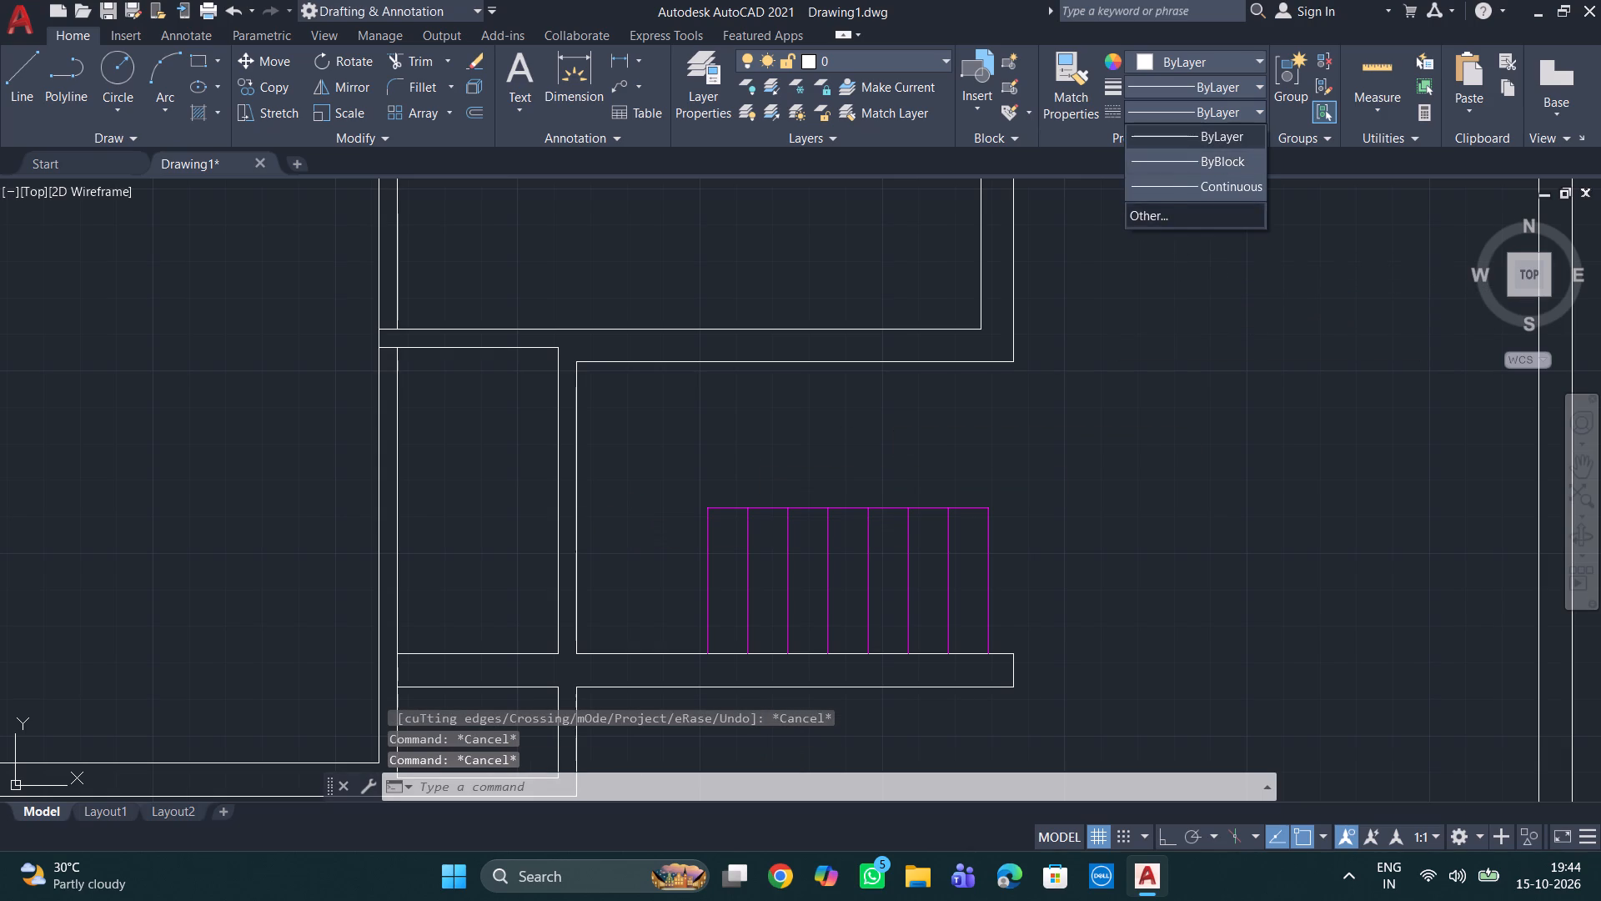
pyautogui.click(1195, 211)
pyautogui.click(967, 260)
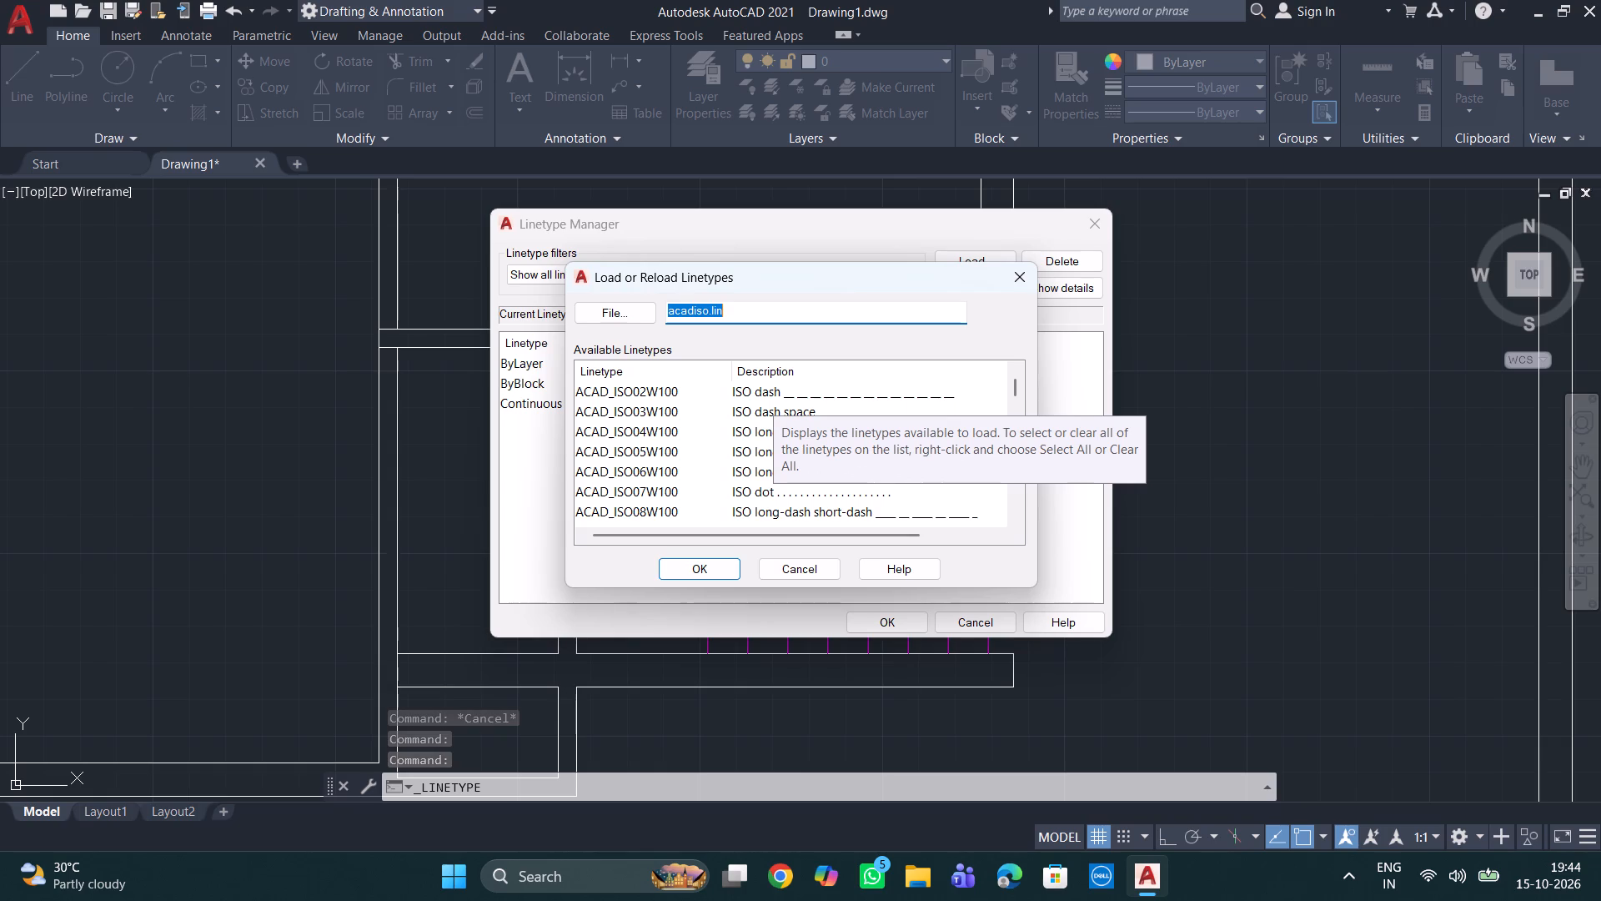
pyautogui.click(846, 397)
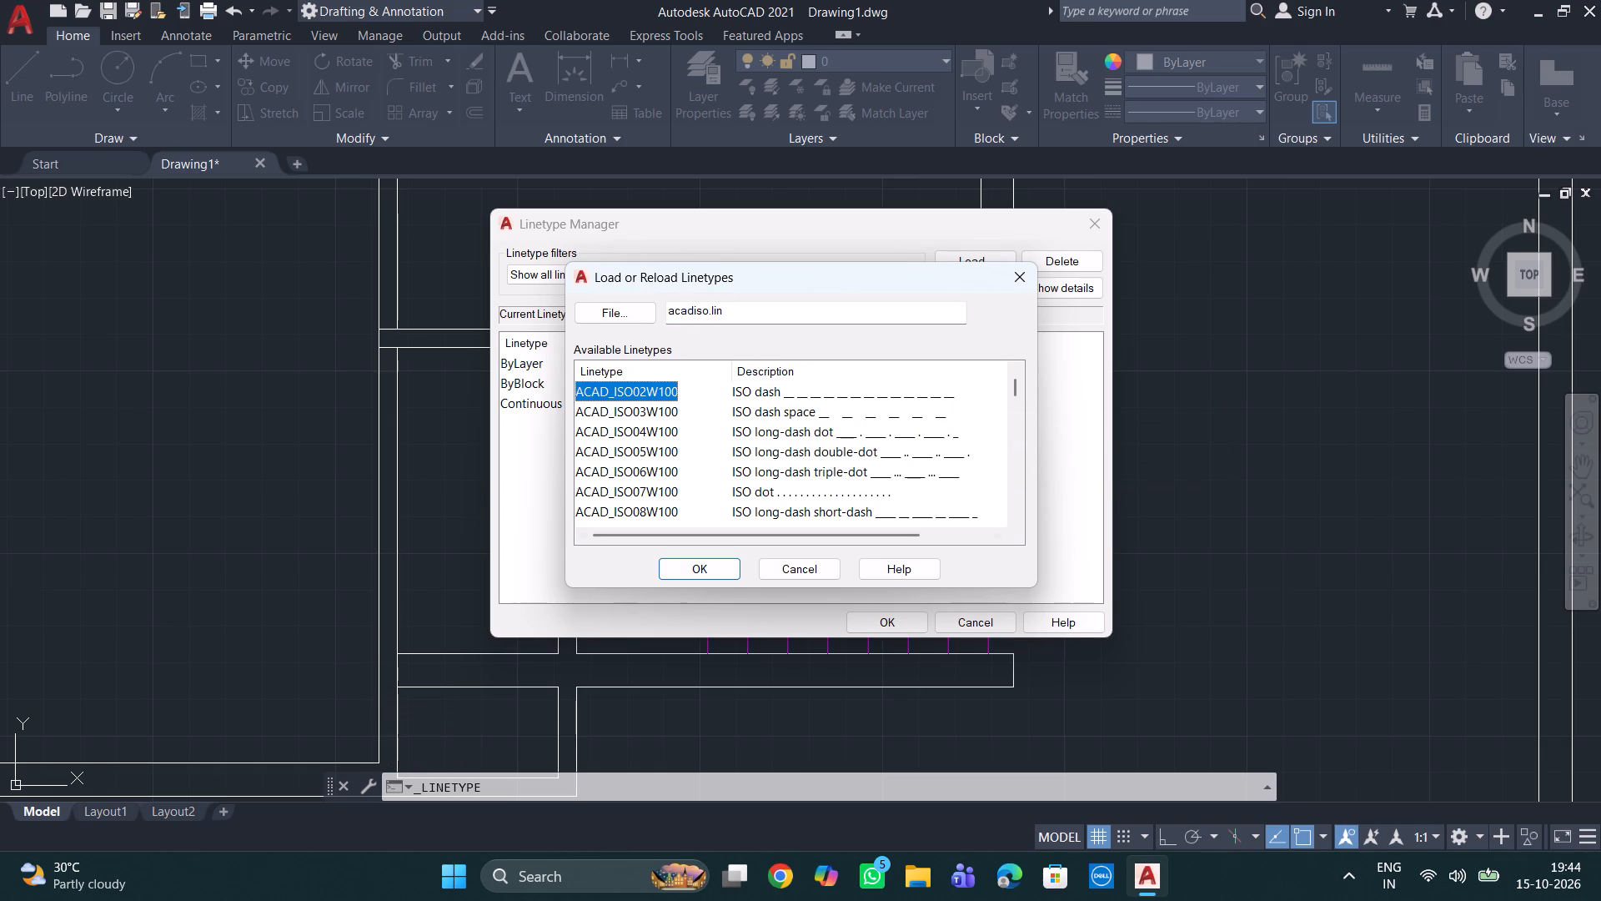
pyautogui.click(709, 574)
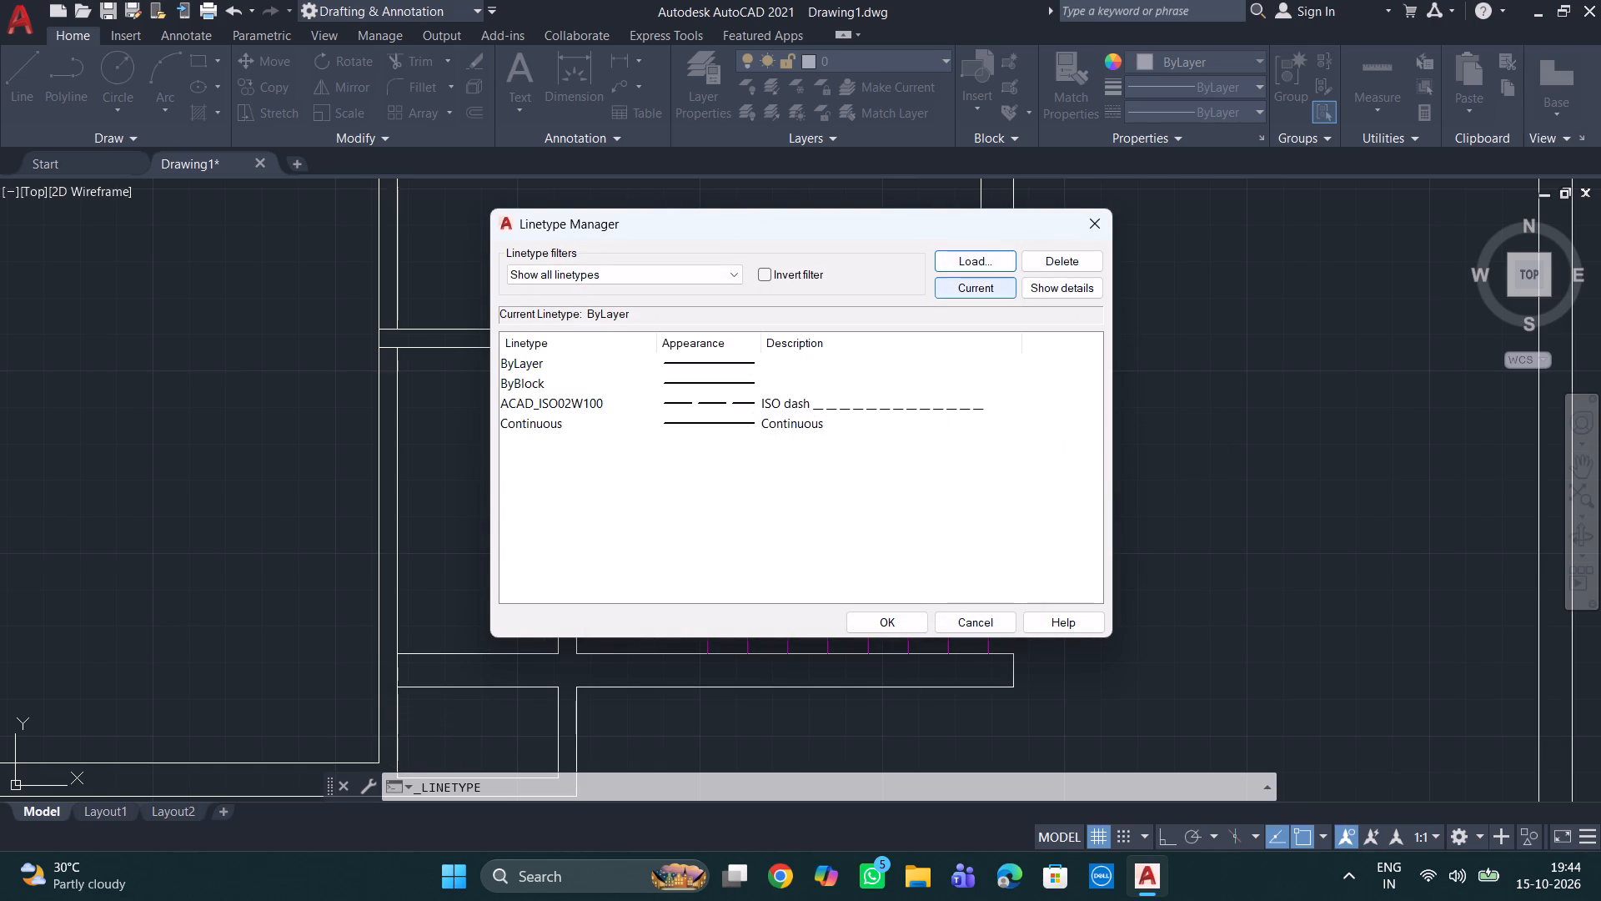
pyautogui.click(891, 625)
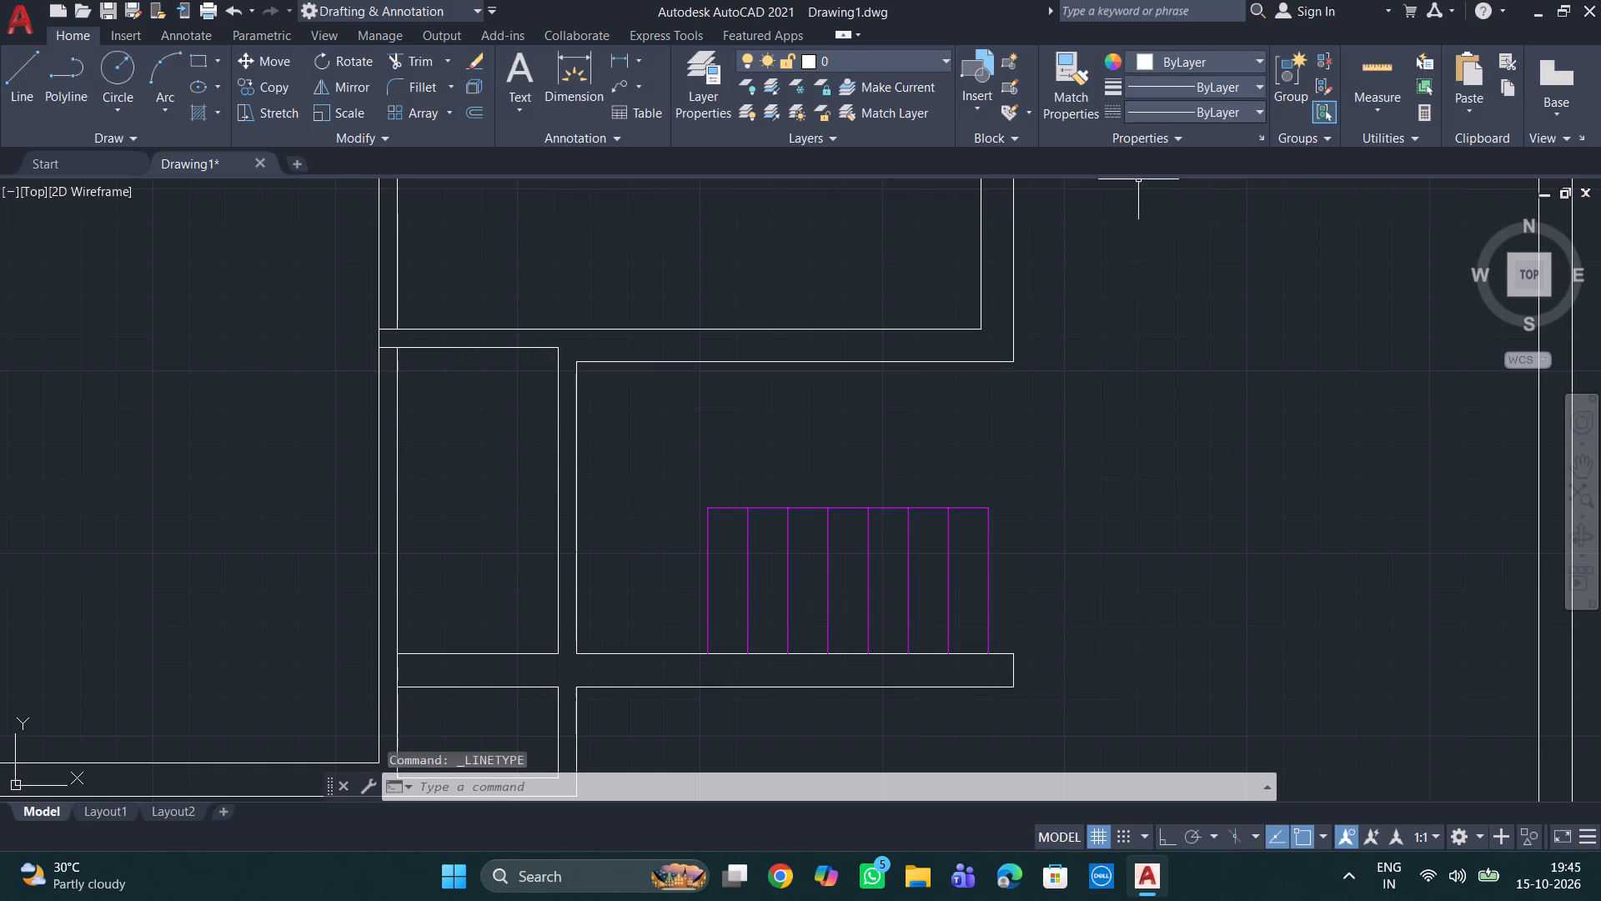
pyautogui.click(1231, 112)
pyautogui.click(1211, 174)
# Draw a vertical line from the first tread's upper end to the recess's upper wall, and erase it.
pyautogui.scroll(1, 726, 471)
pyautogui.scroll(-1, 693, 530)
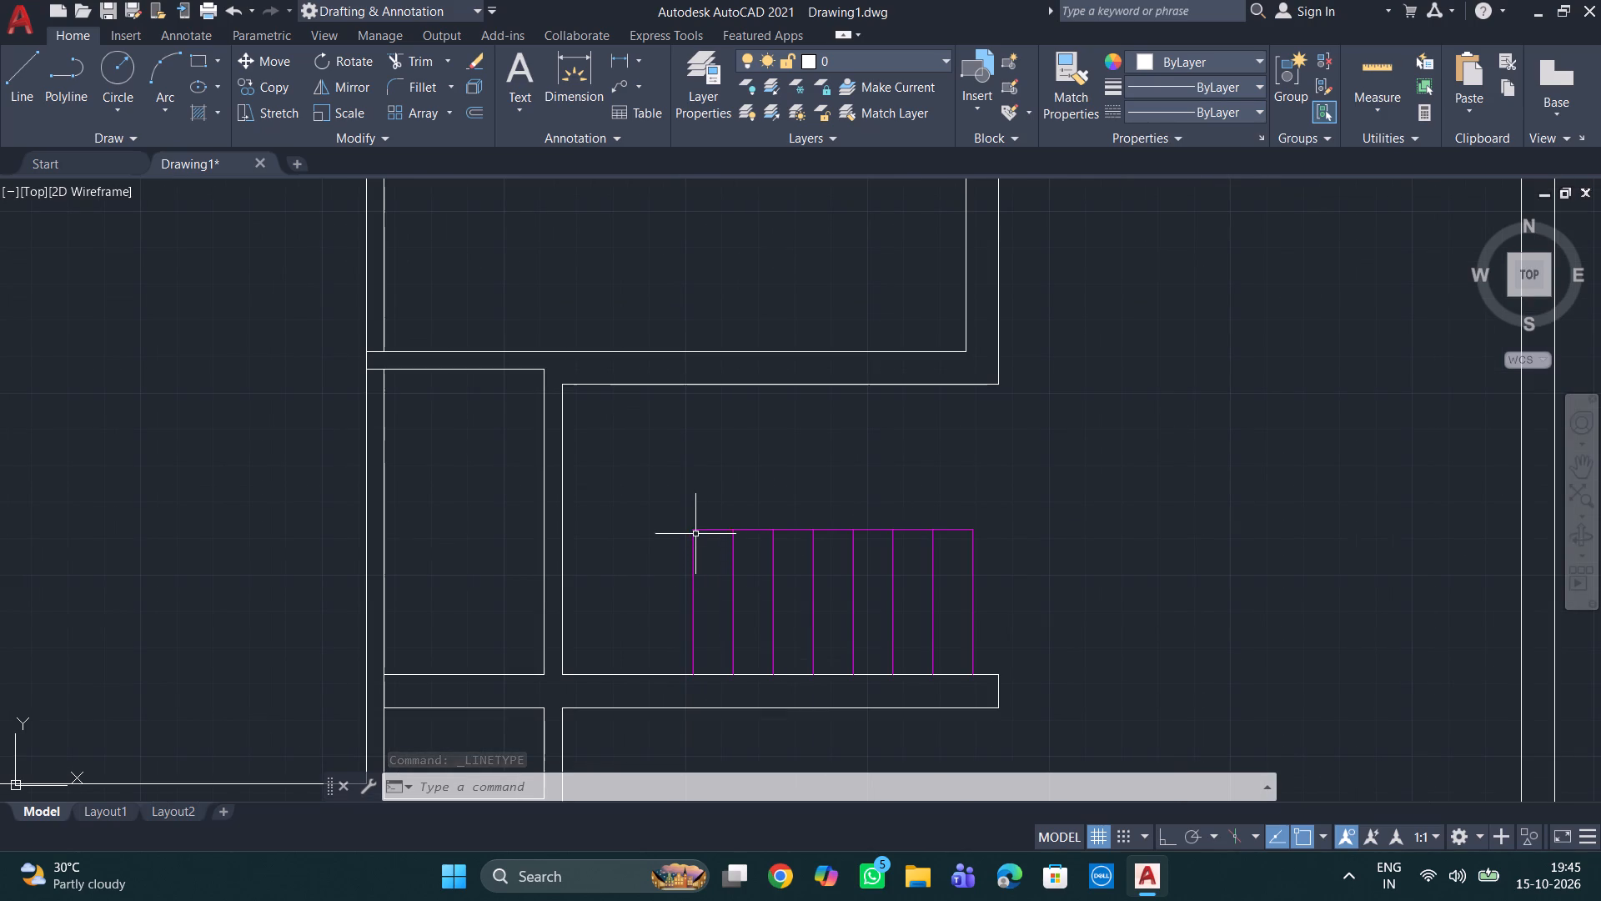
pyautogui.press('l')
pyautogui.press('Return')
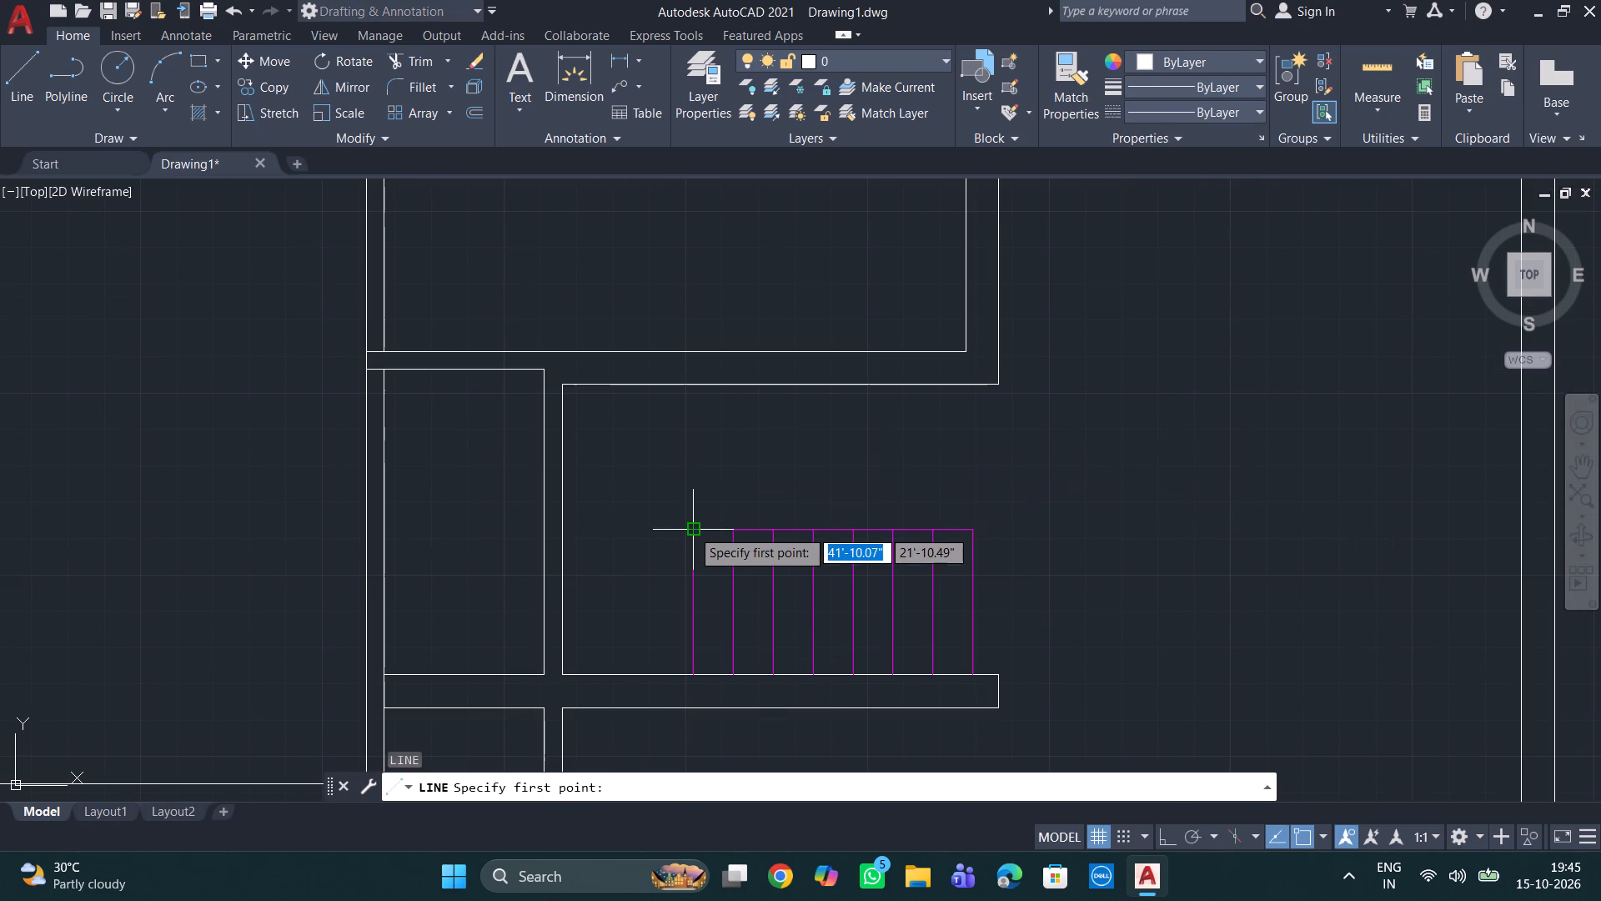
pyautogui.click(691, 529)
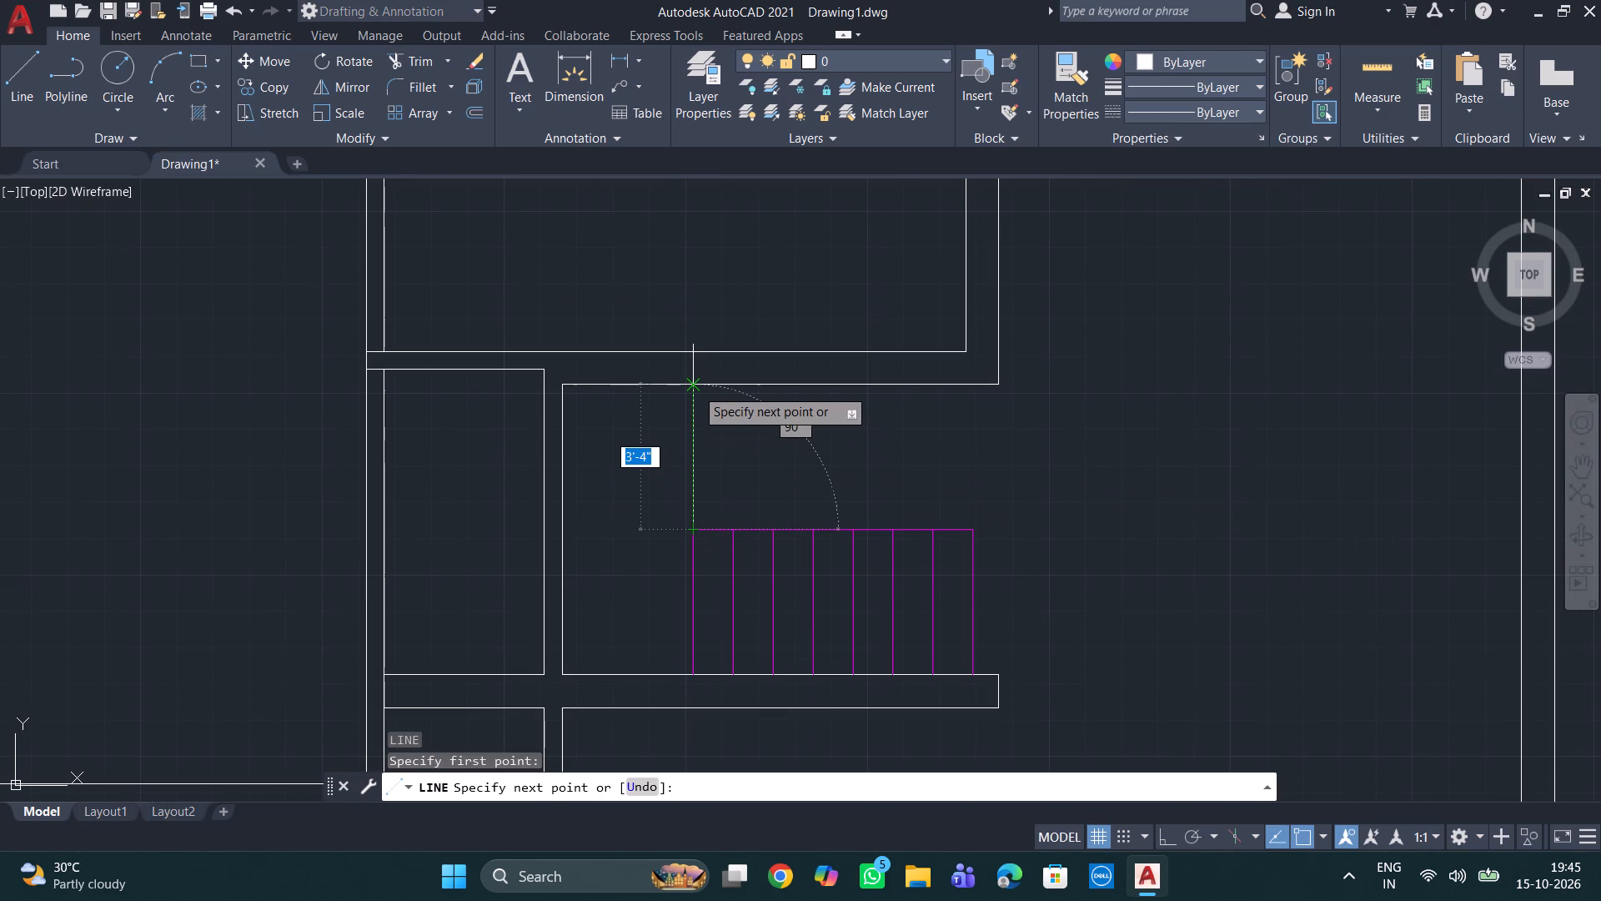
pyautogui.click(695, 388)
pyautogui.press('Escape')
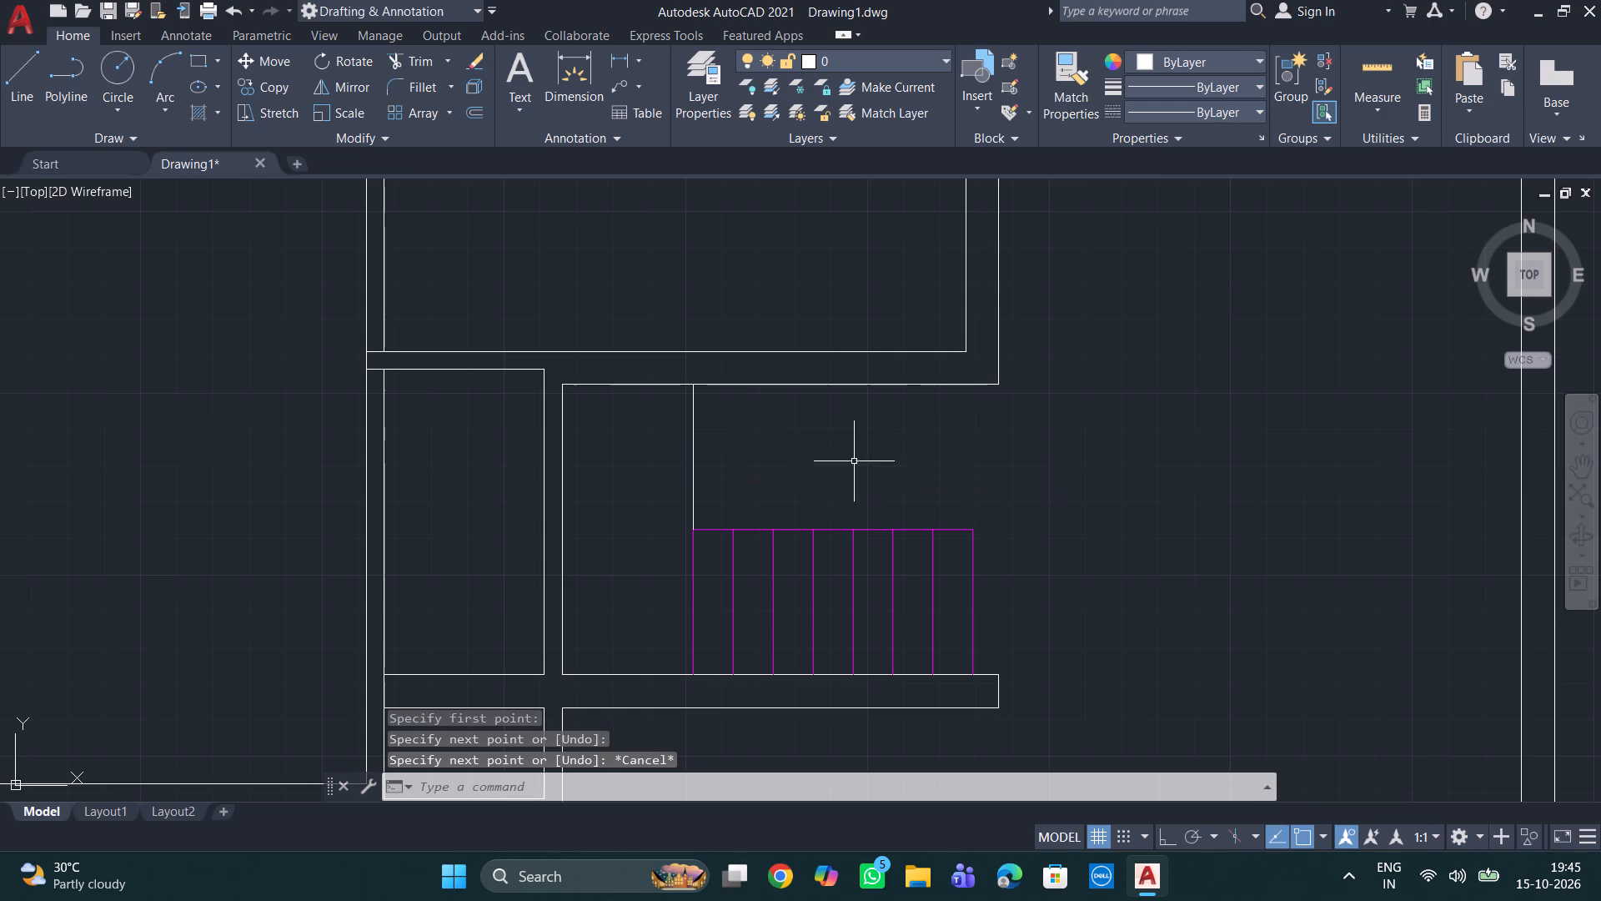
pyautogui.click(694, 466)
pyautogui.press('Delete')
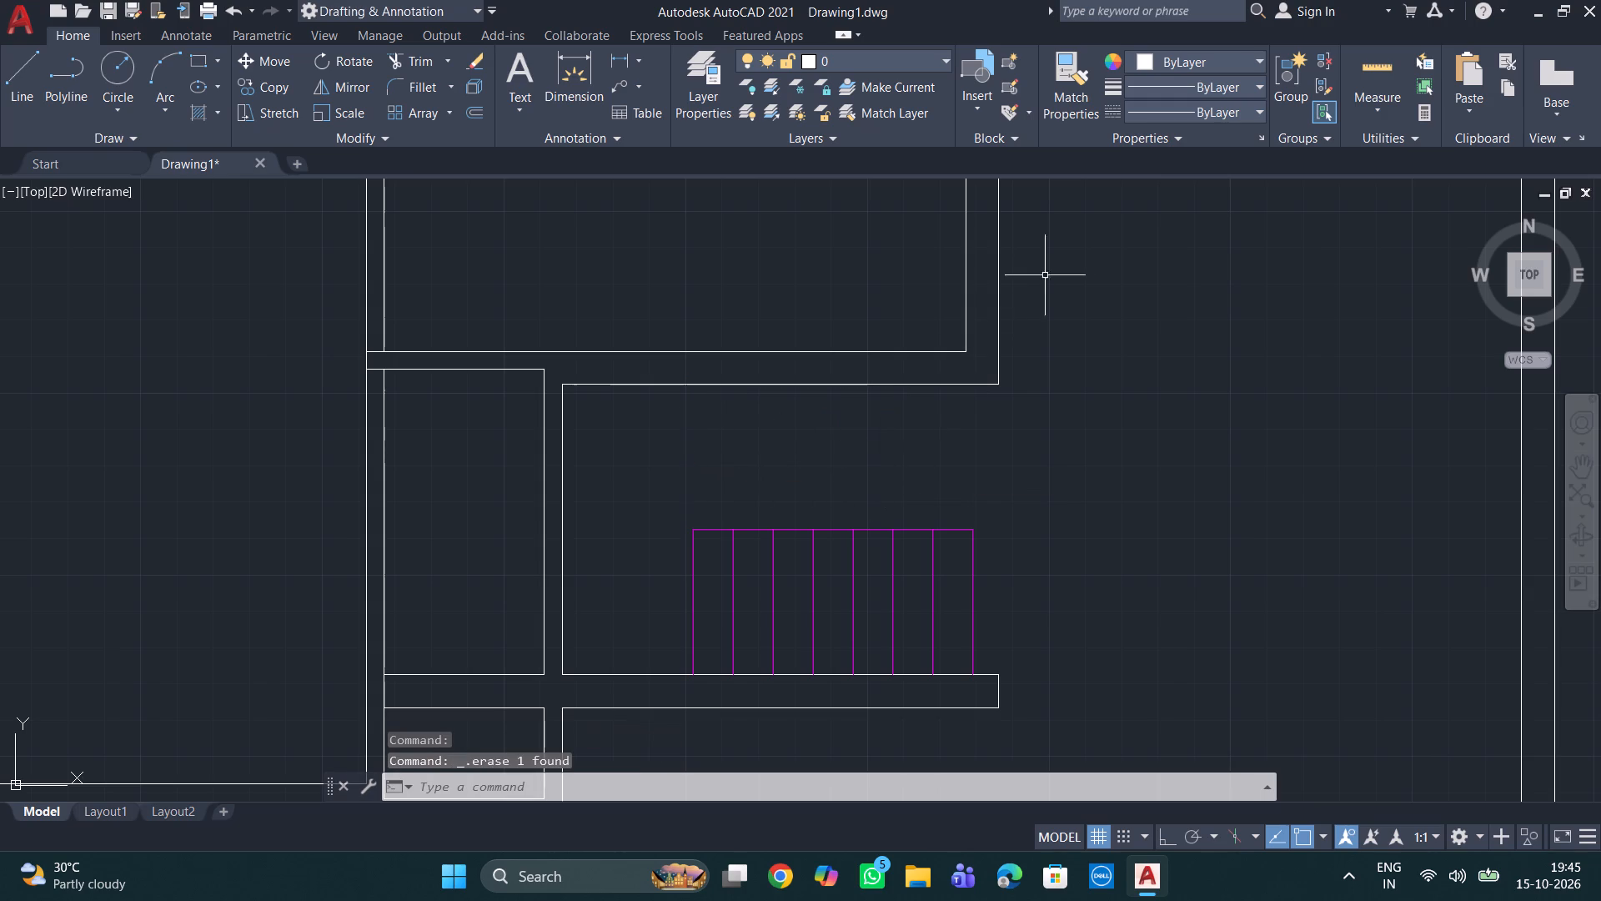
# Set the current linetype to ACAD_ISO02W100.
pyautogui.click(1247, 98)
pyautogui.doubleClick(1231, 83)
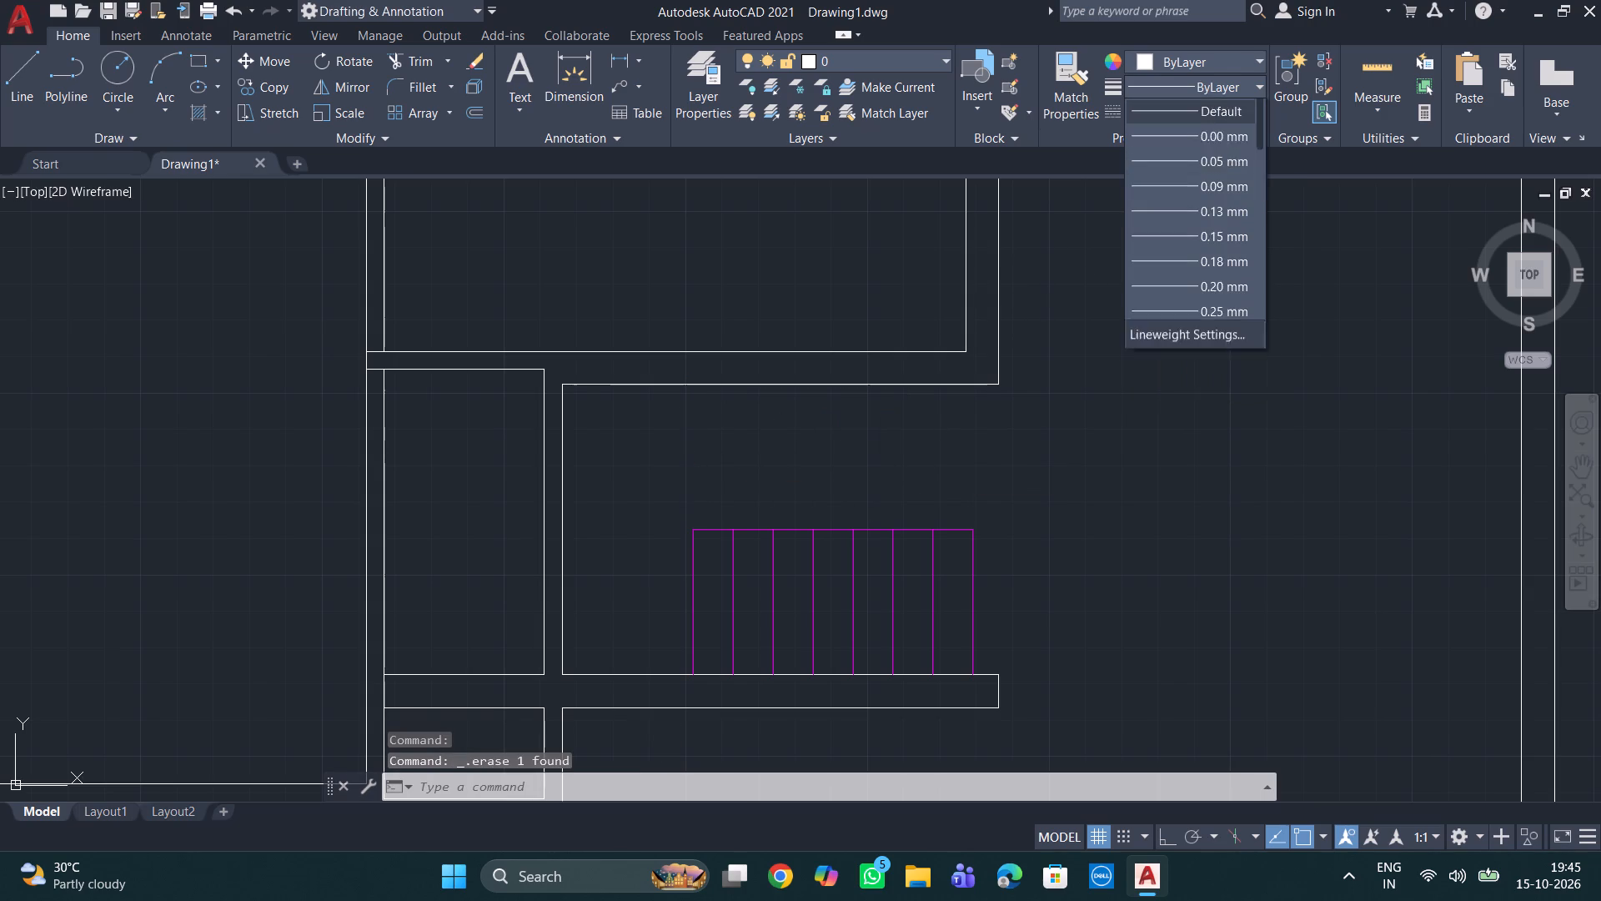
pyautogui.click(1248, 85)
pyautogui.click(1252, 114)
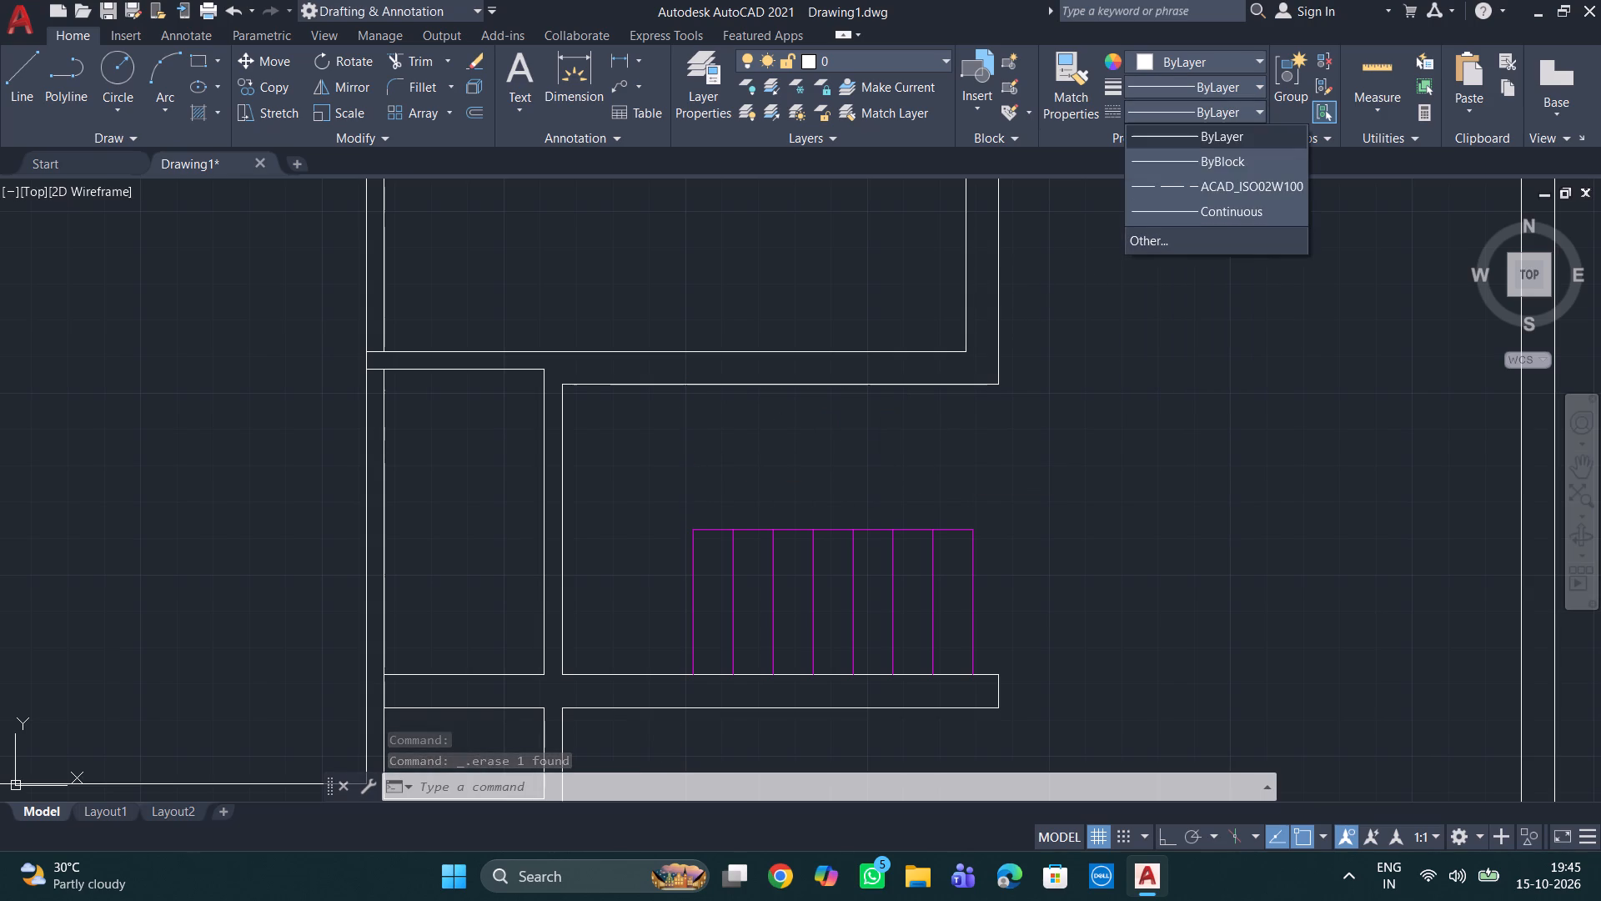
pyautogui.click(1217, 190)
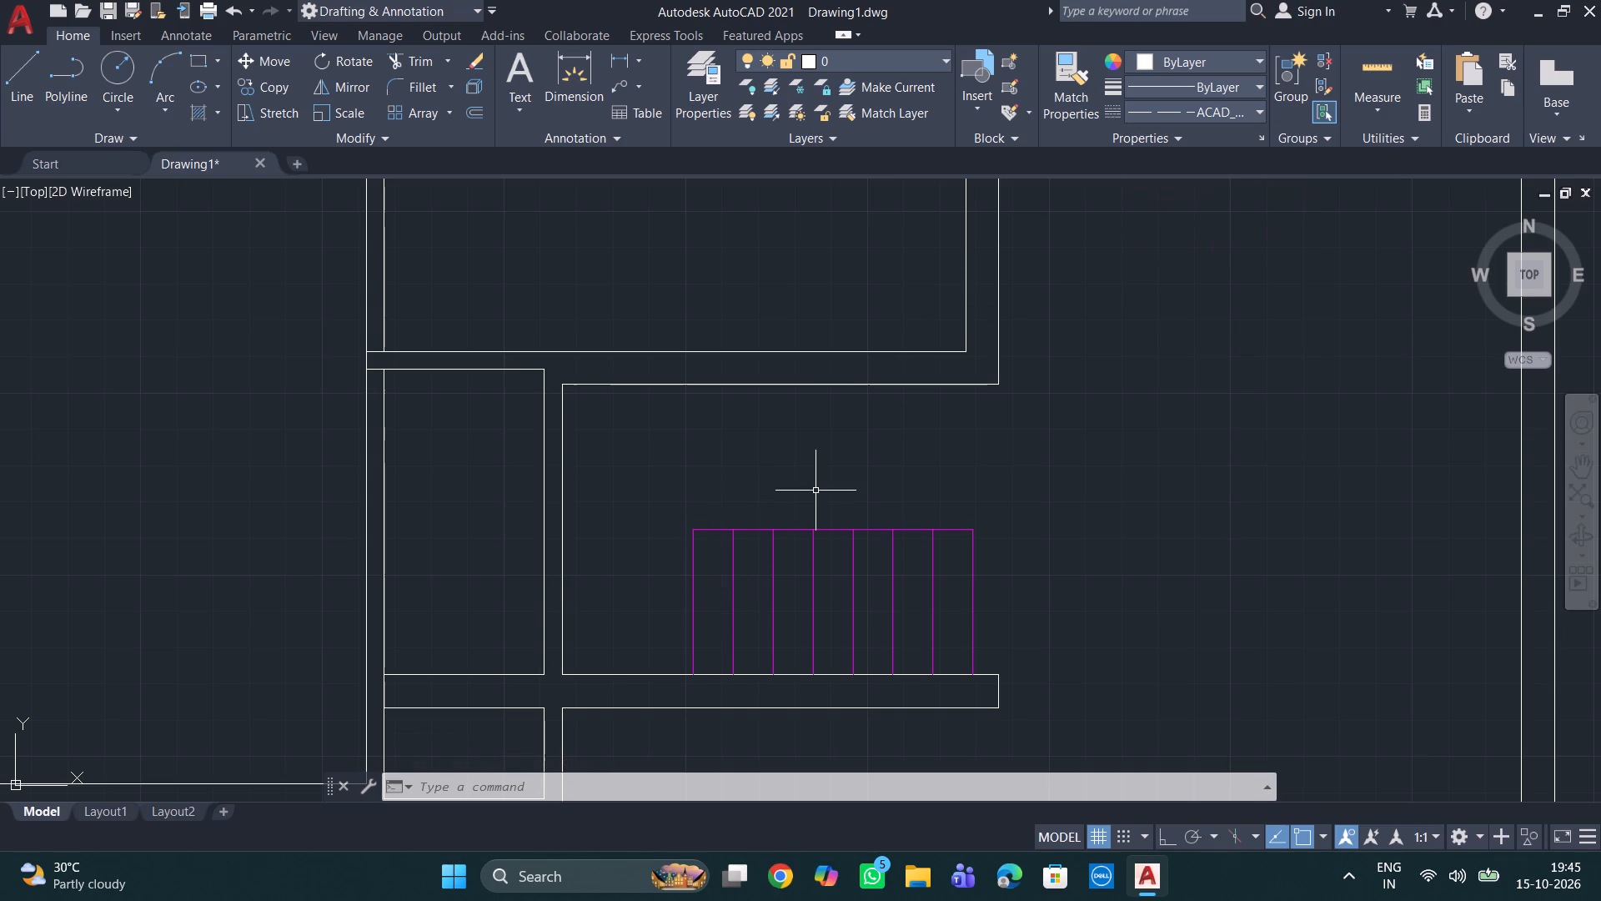
# Make the stairs layer current and draw a 3'-4" vertical dashed line from the first tread's upper end to the recess's upper wall.
pyautogui.press('l')
pyautogui.press('Return')
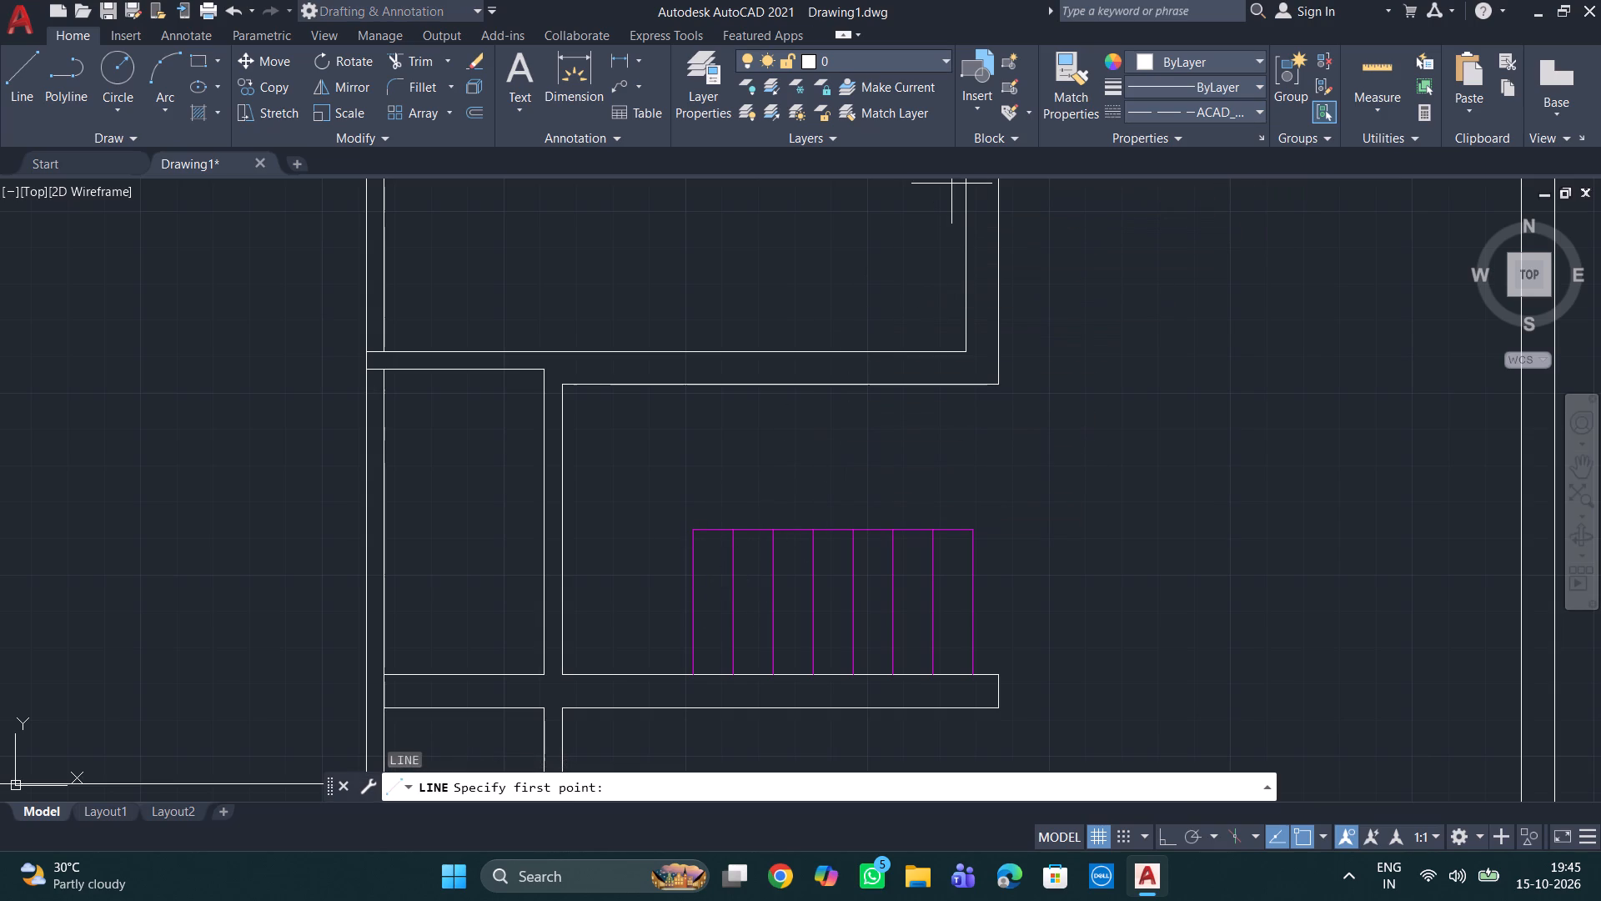
pyautogui.click(866, 53)
pyautogui.click(851, 210)
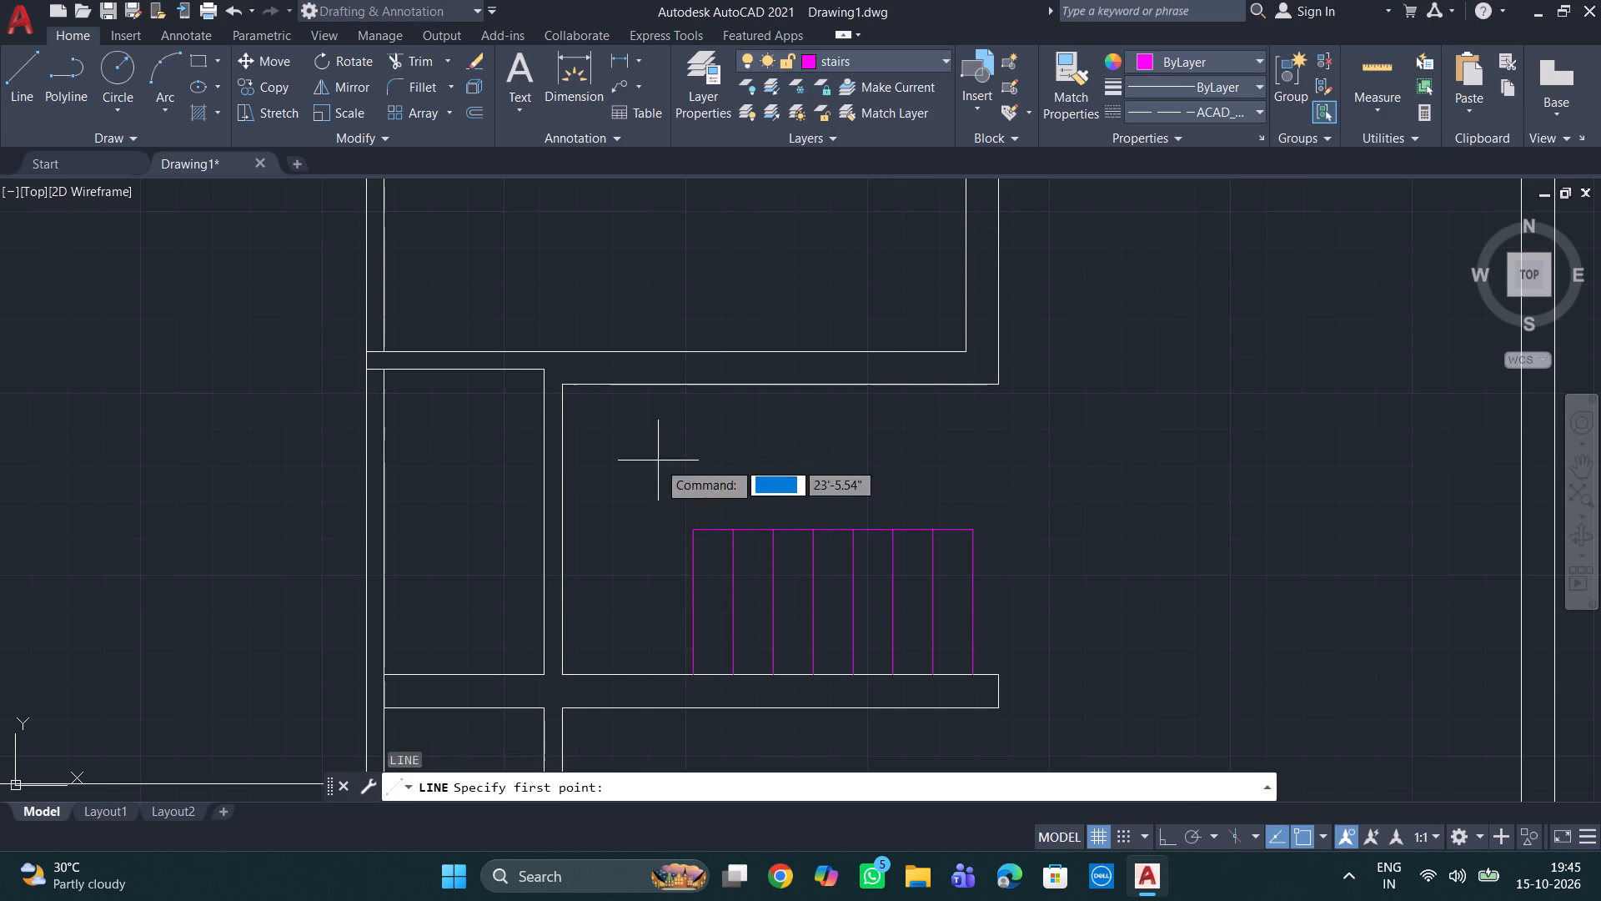
pyautogui.click(690, 533)
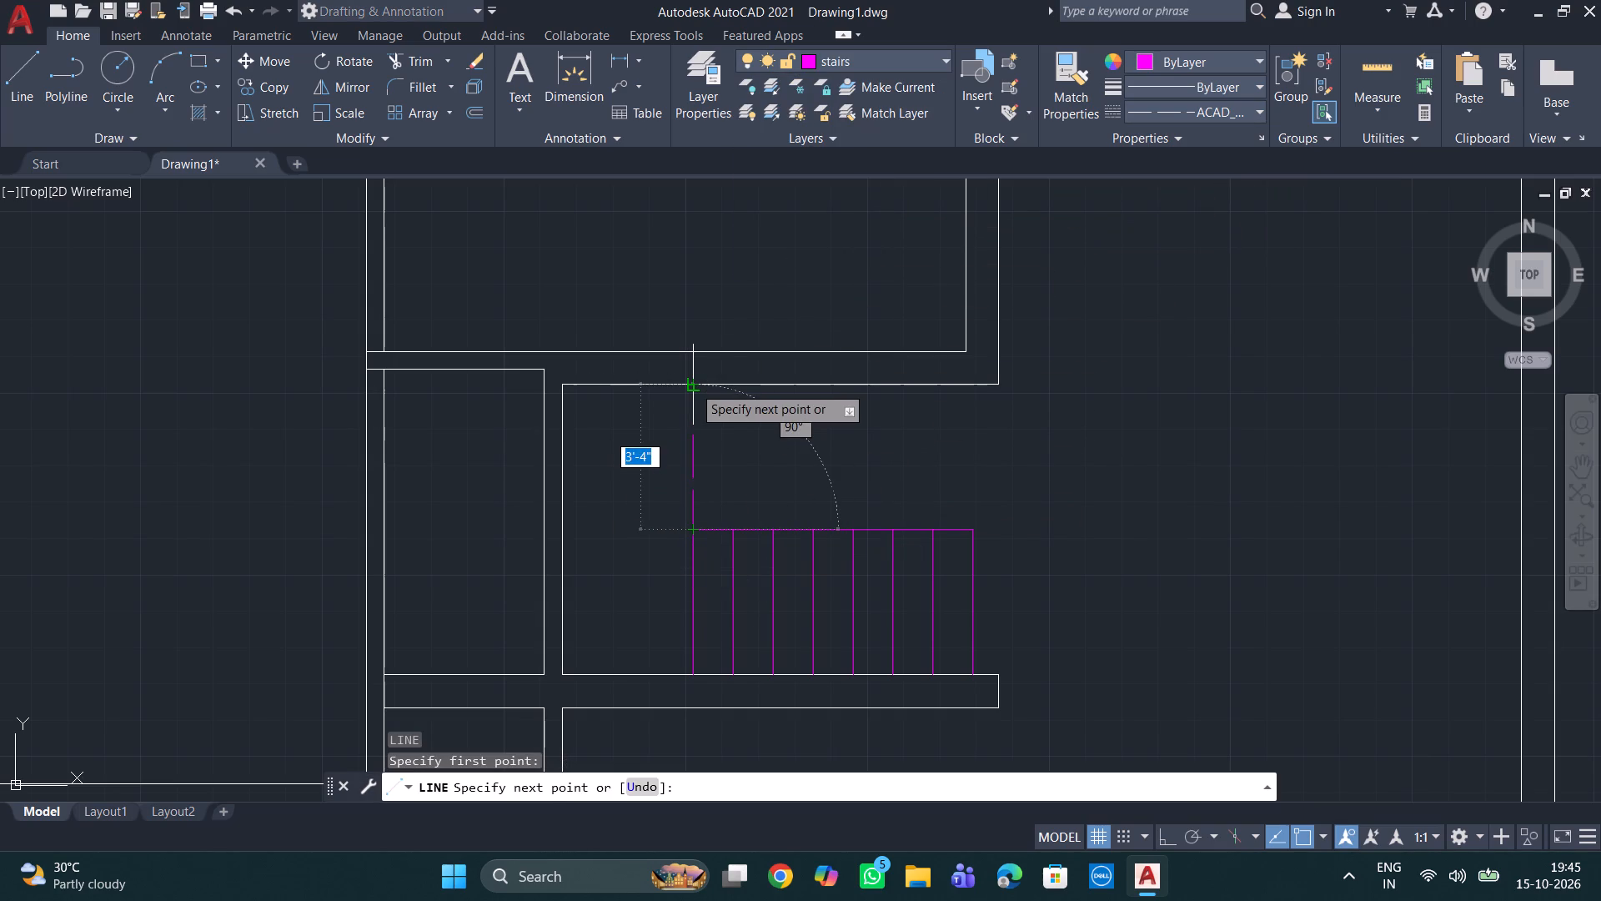
pyautogui.click(693, 385)
pyautogui.press('space')
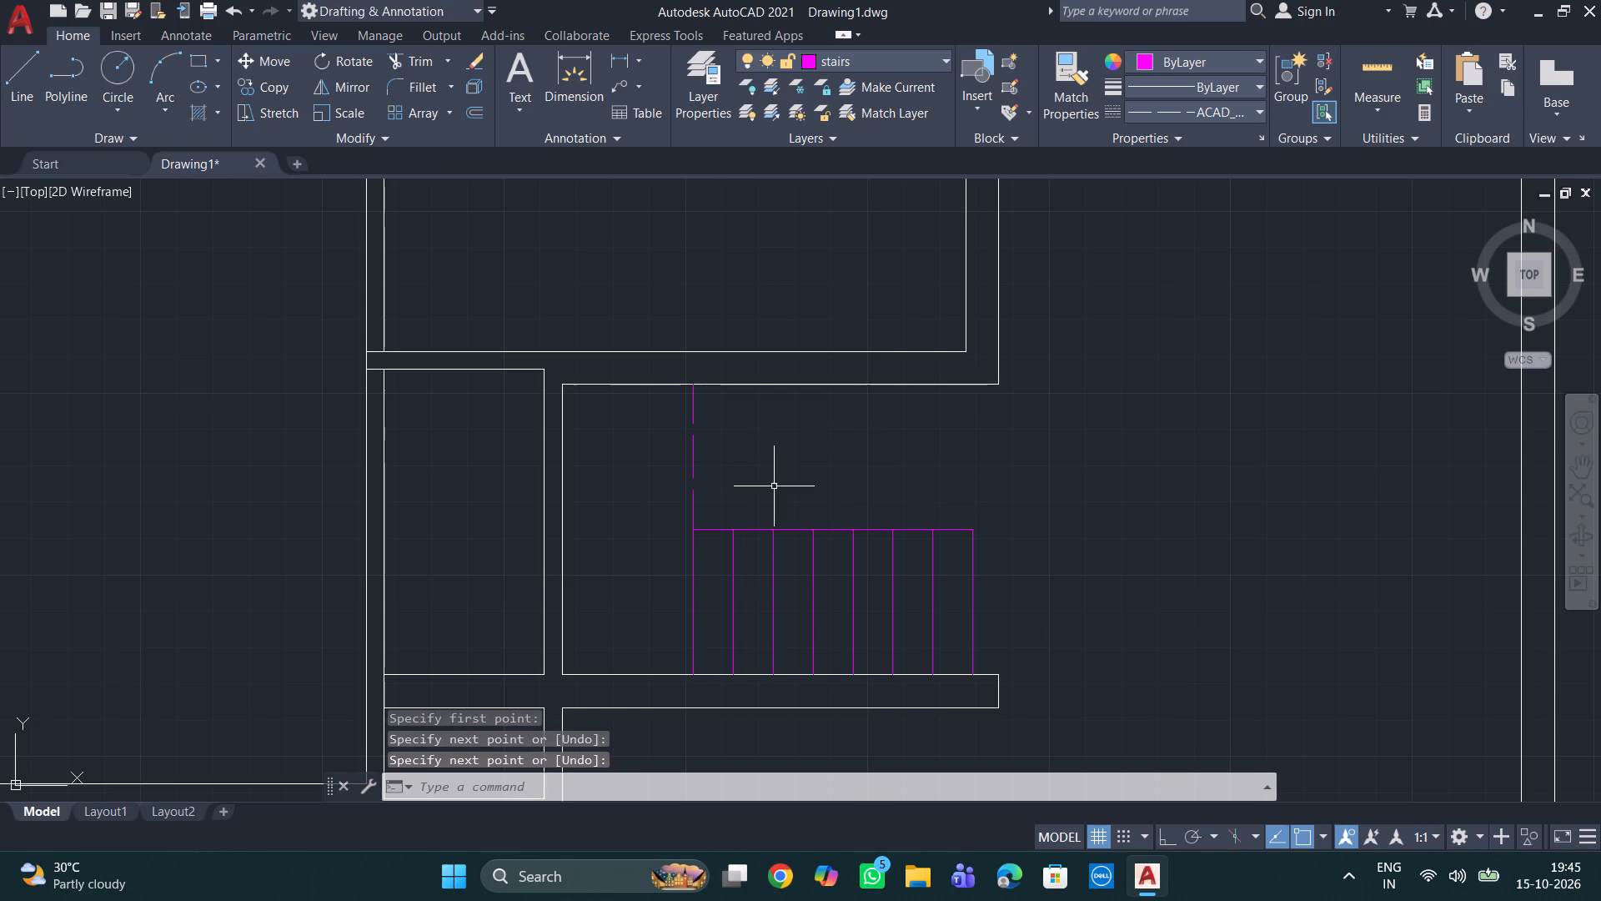
pyautogui.click(692, 457)
pyautogui.press('Escape')
pyautogui.press('Escape')
pyautogui.press('Escape')
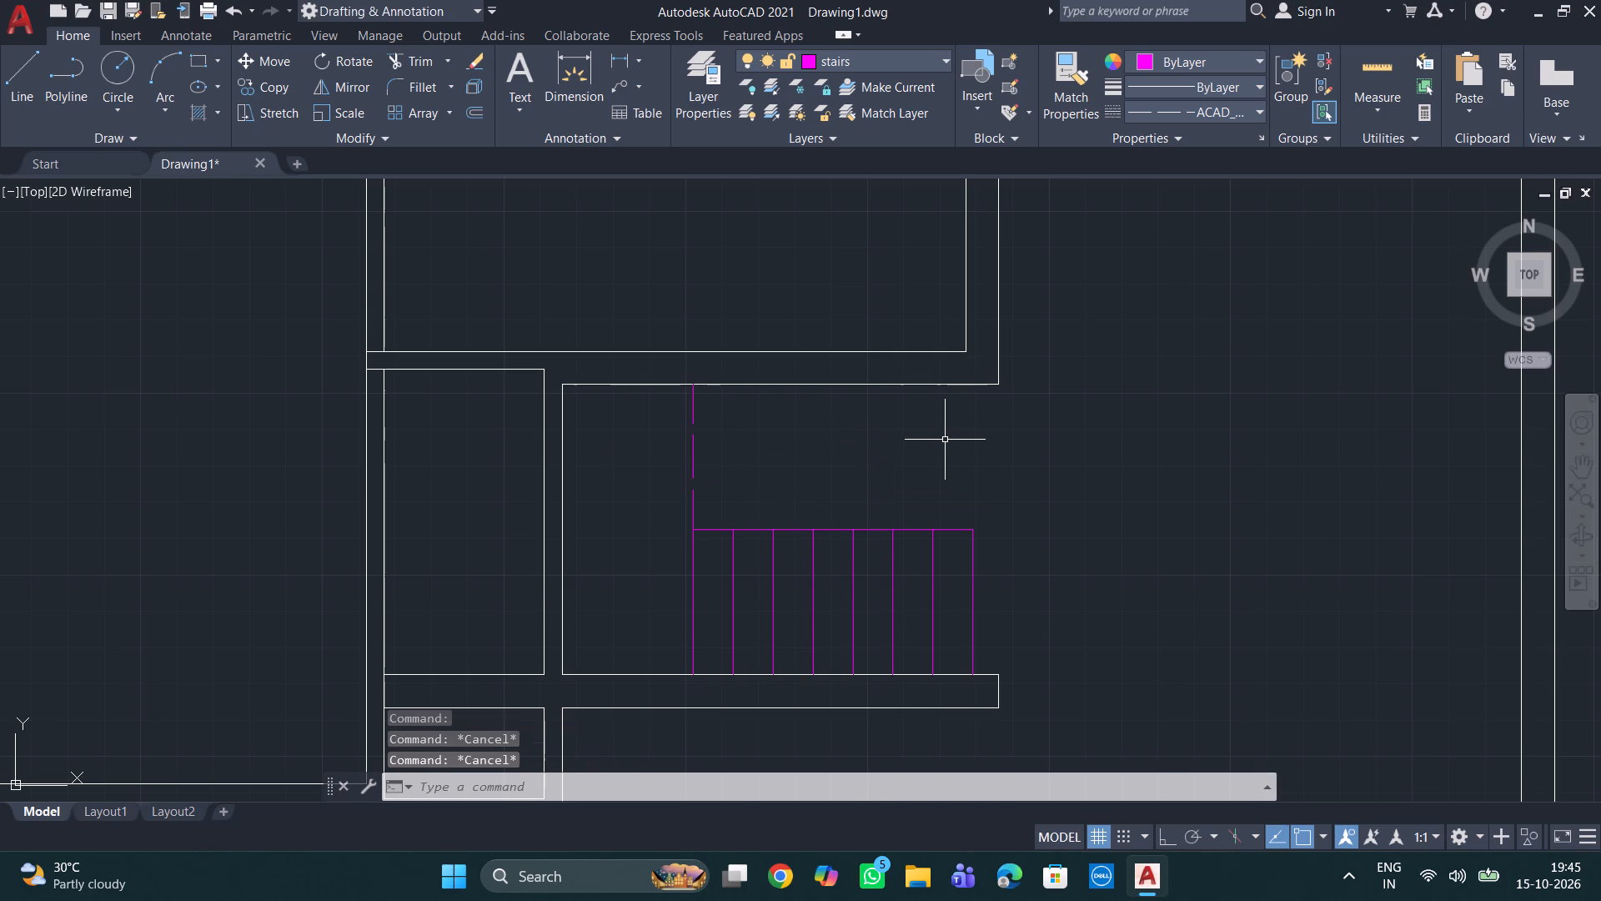
pyautogui.press('Escape')
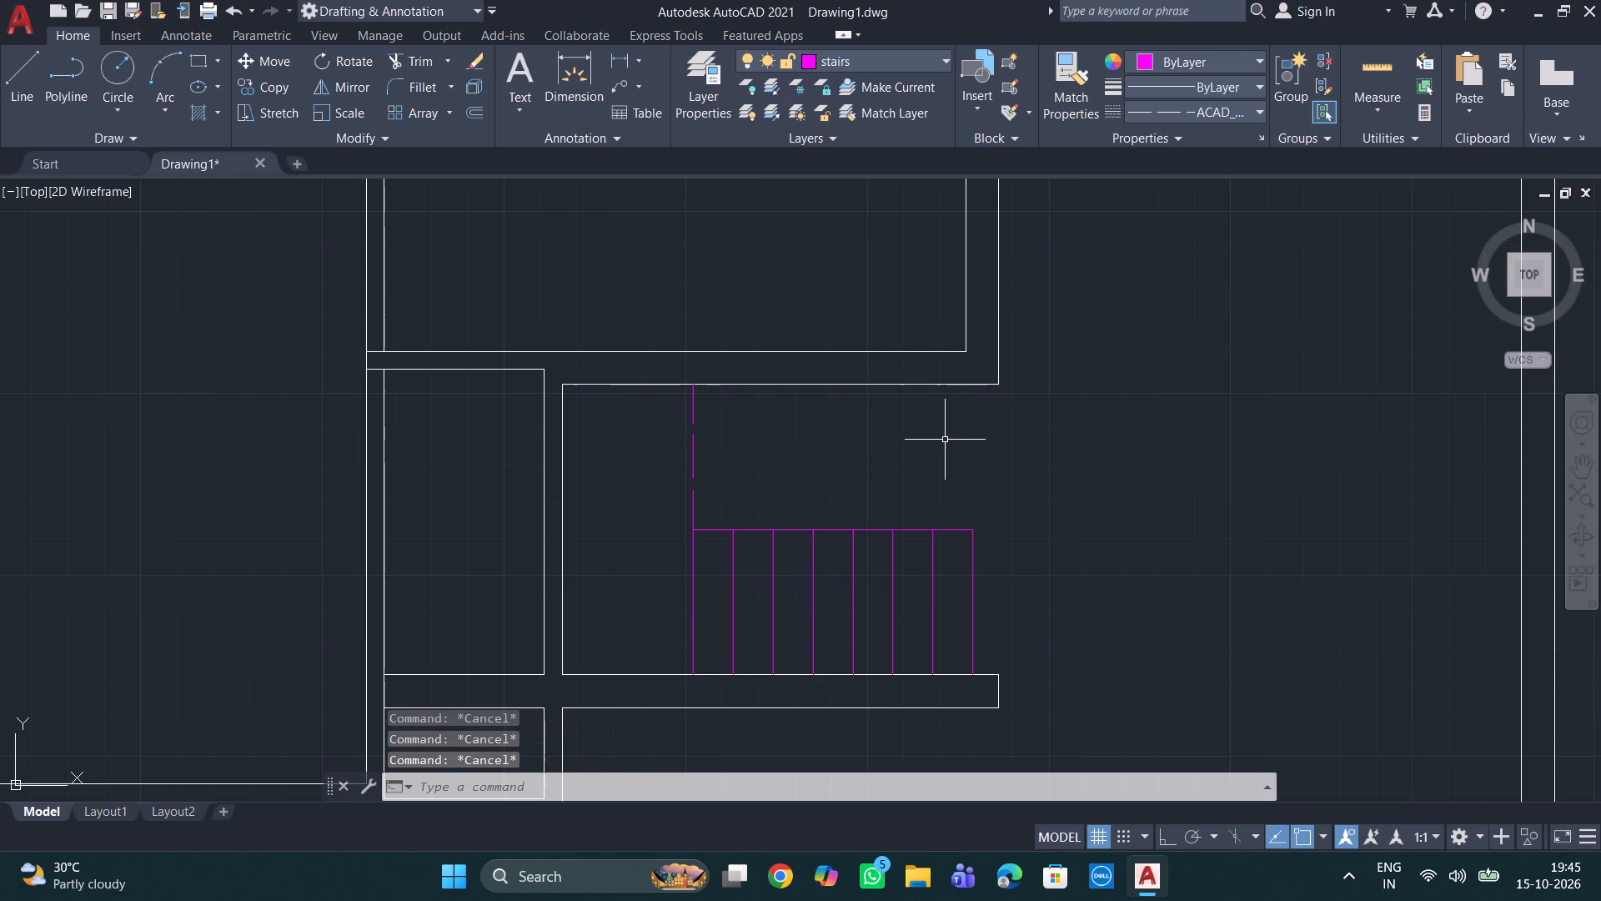
# Draw a horizontal dashed line from the first tread's upper end to the recess's left wall.
pyautogui.press('l')
pyautogui.press('Return')
pyautogui.click(689, 531)
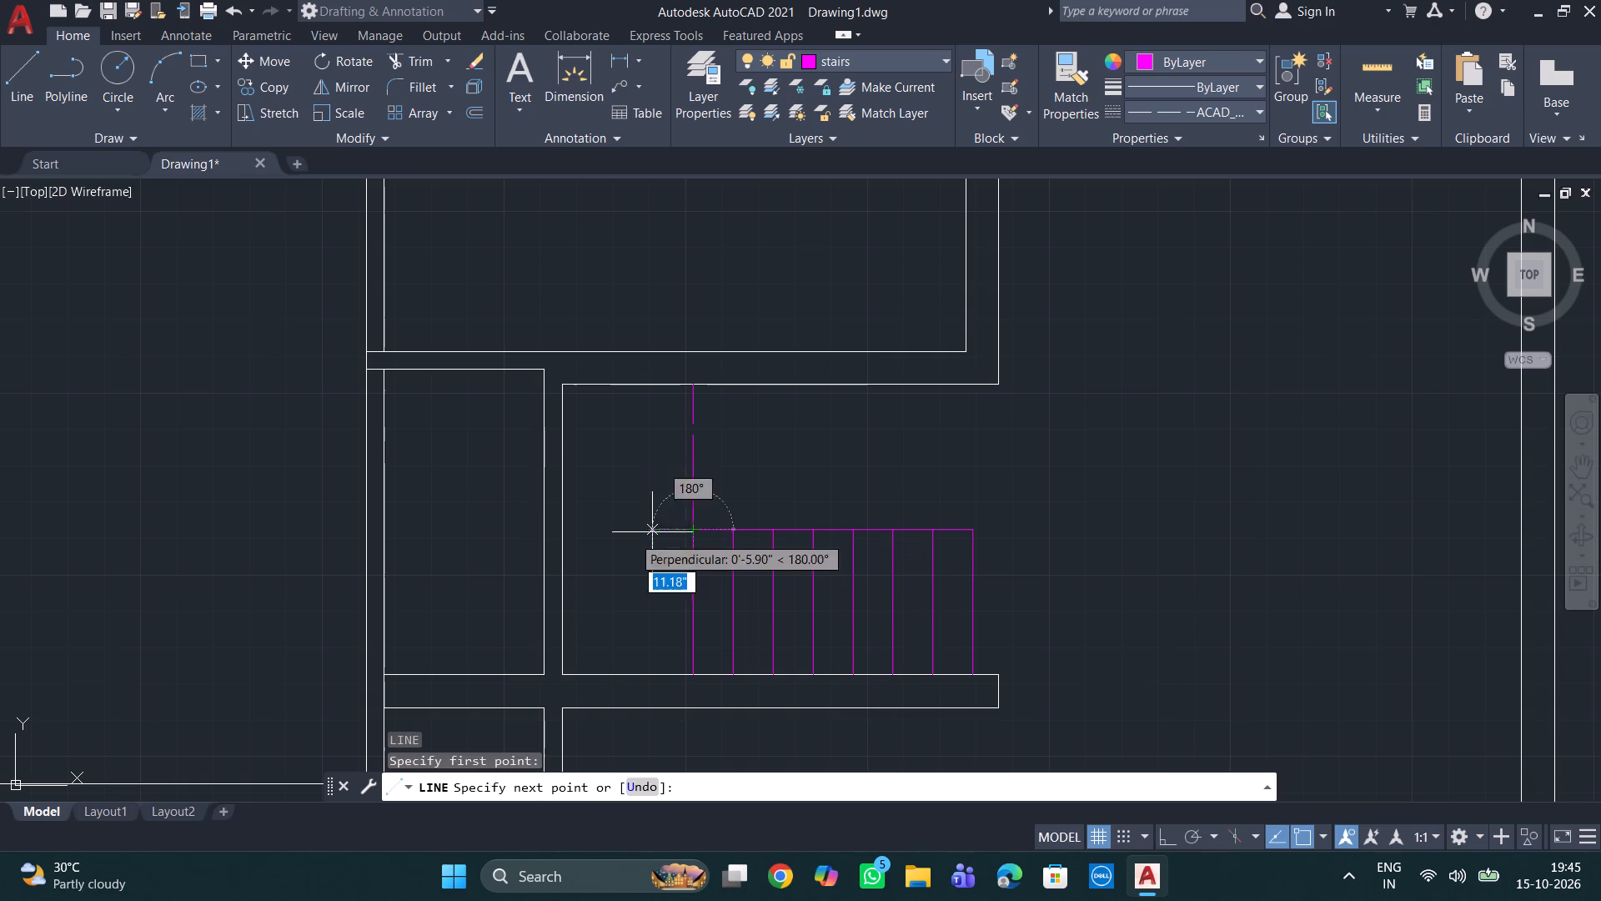
pyautogui.click(557, 535)
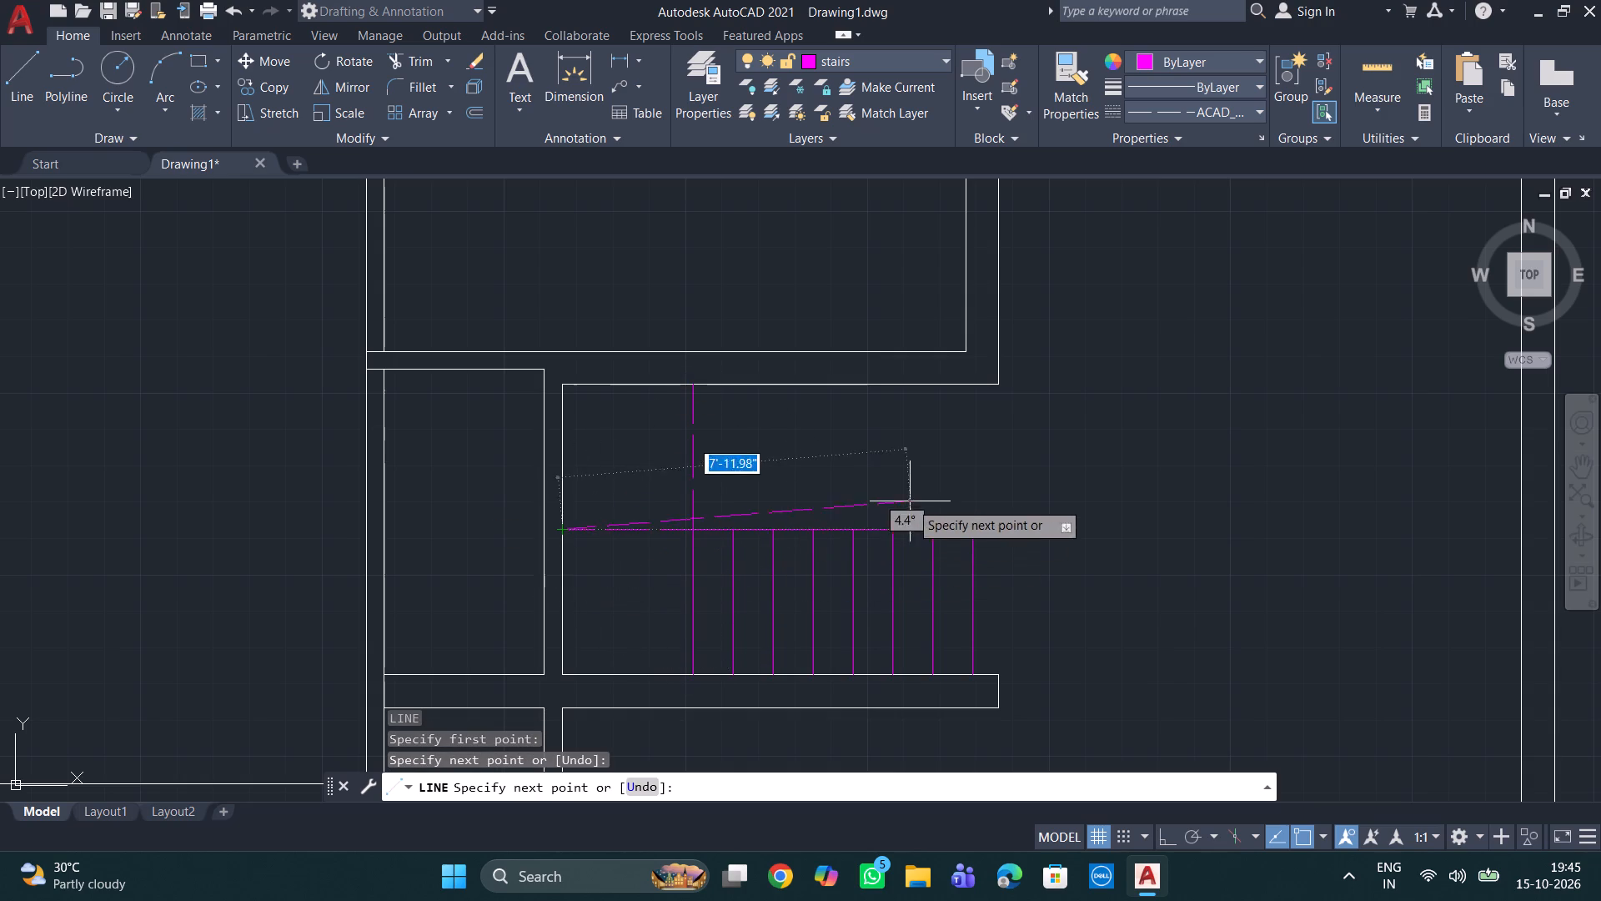
pyautogui.press('Escape')
# Draw a diagonal dashed line from the first tread's upper end to the recess's upper-left corner.
pyautogui.scroll(-1, 846, 502)
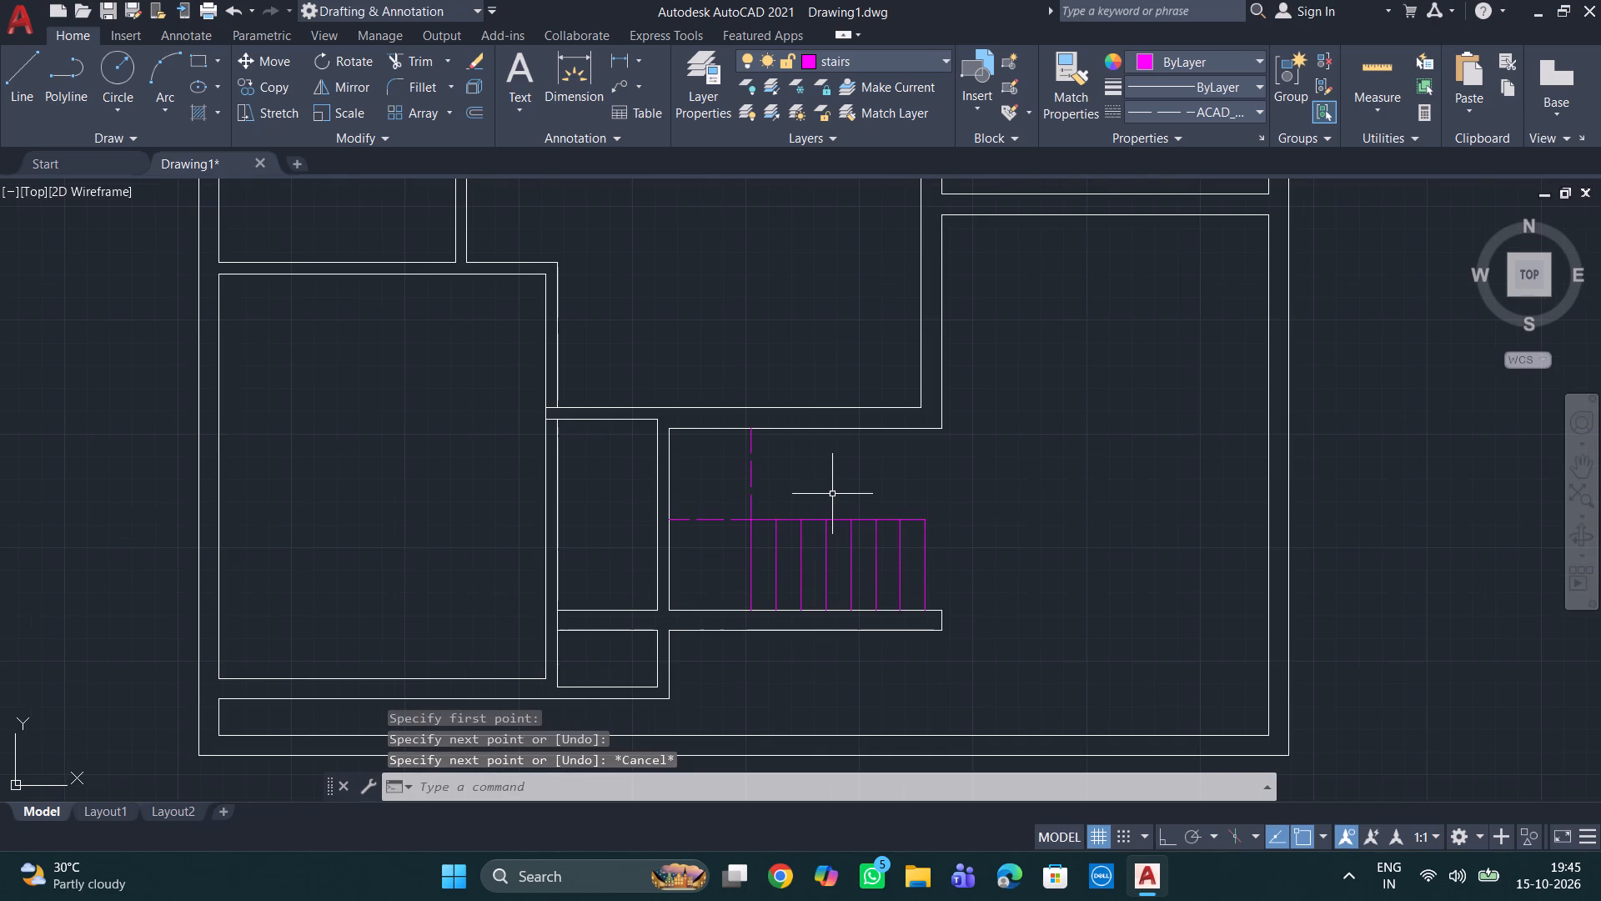
pyautogui.scroll(1, 832, 492)
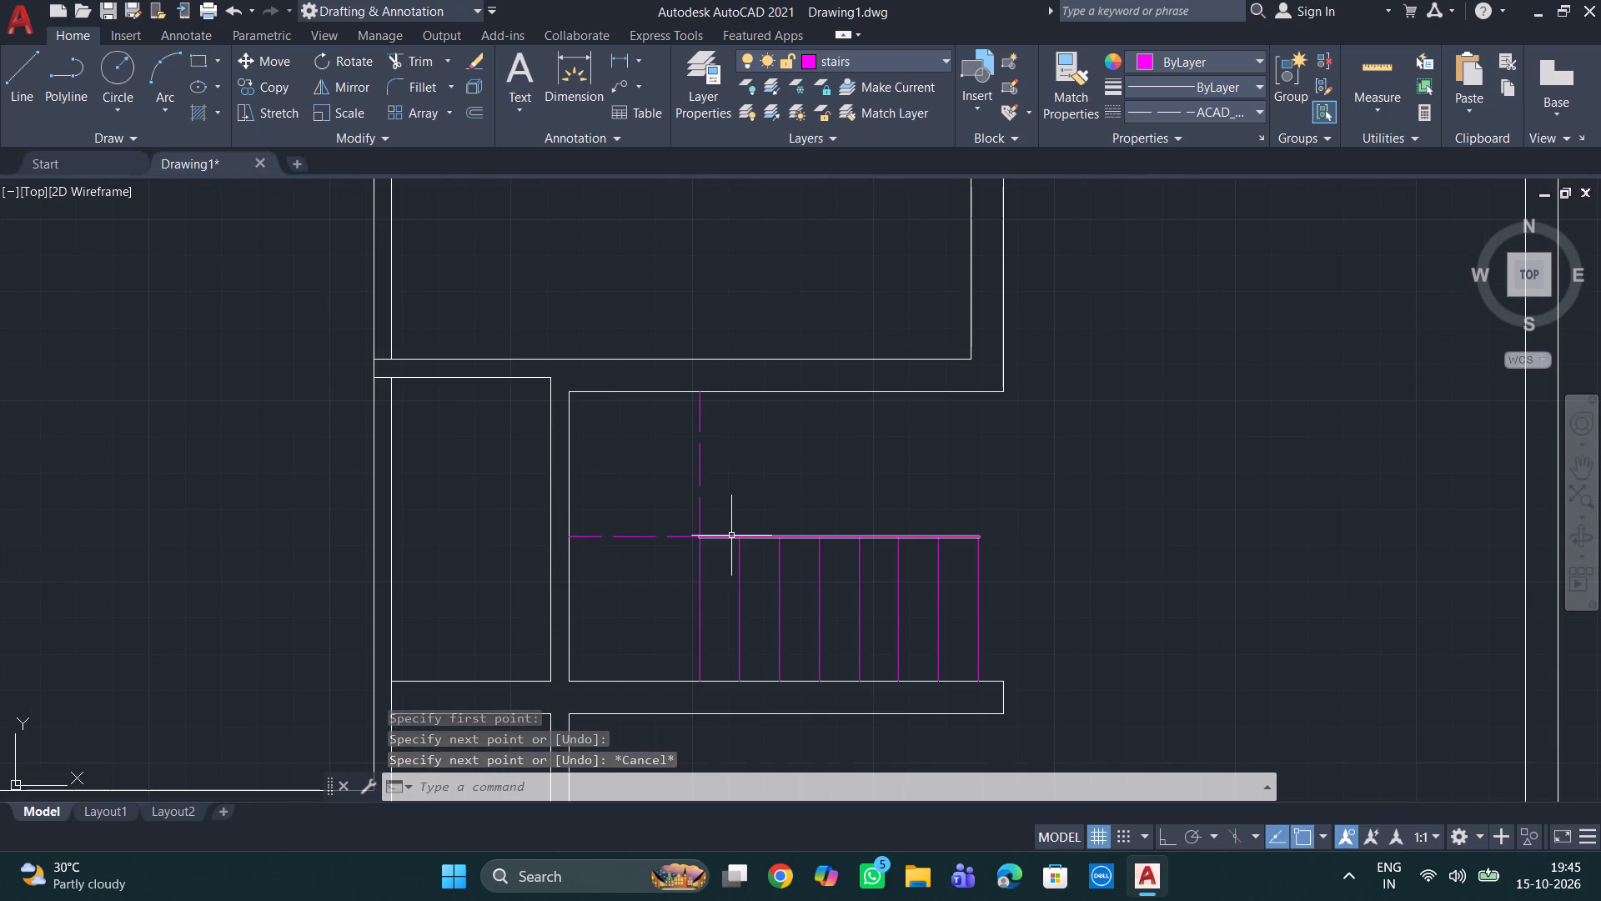
pyautogui.press('l')
pyautogui.press('Return')
pyautogui.click(703, 535)
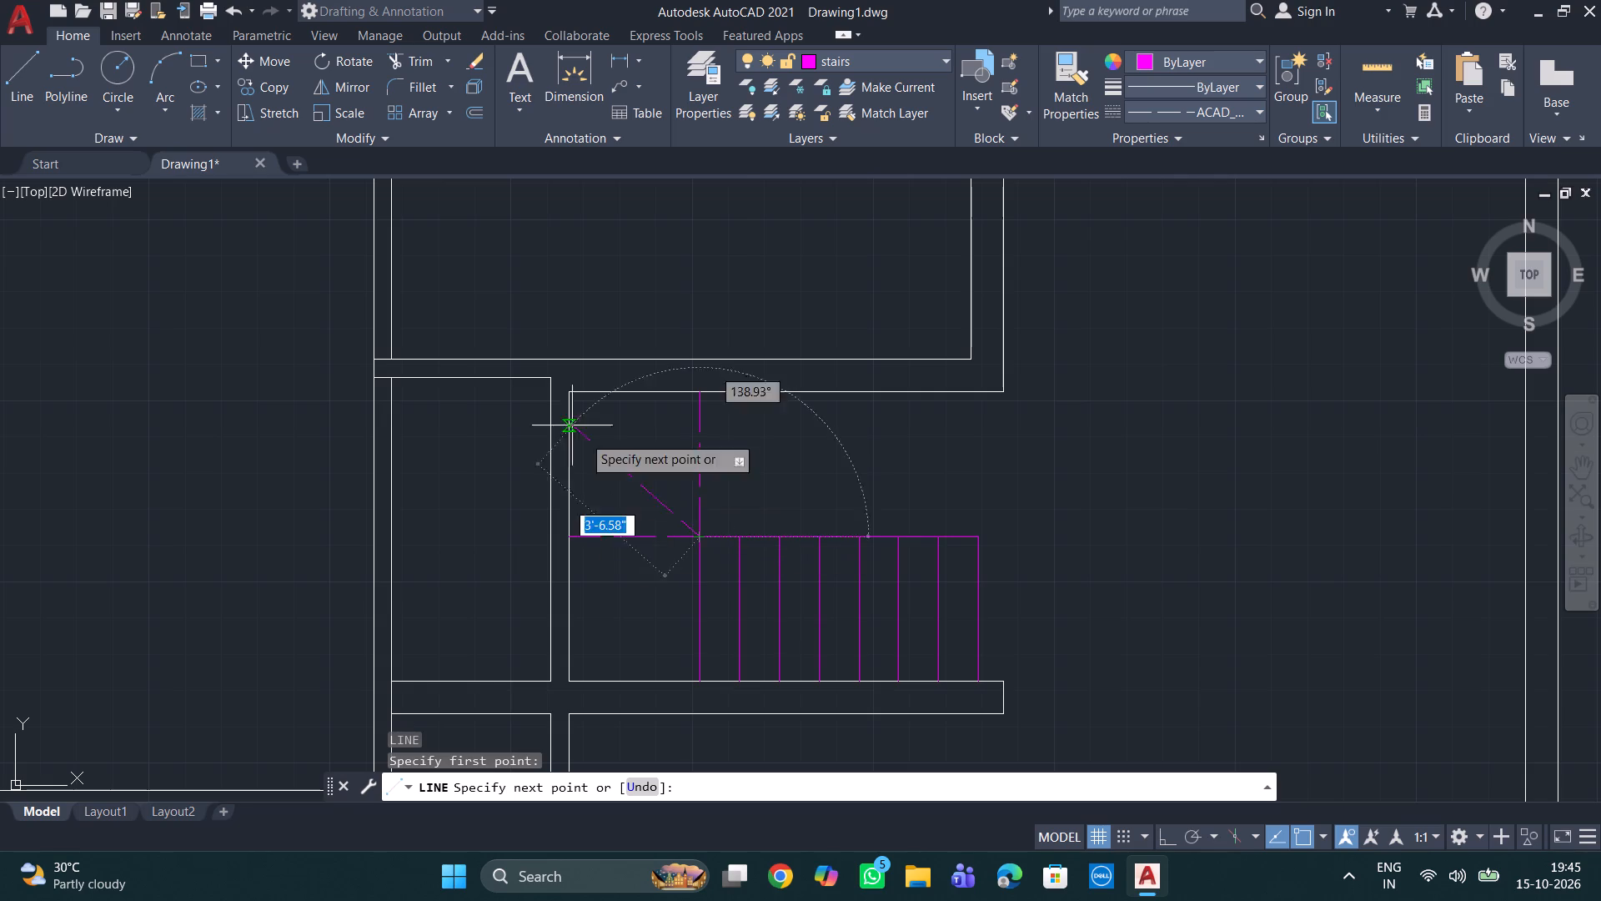
pyautogui.click(573, 396)
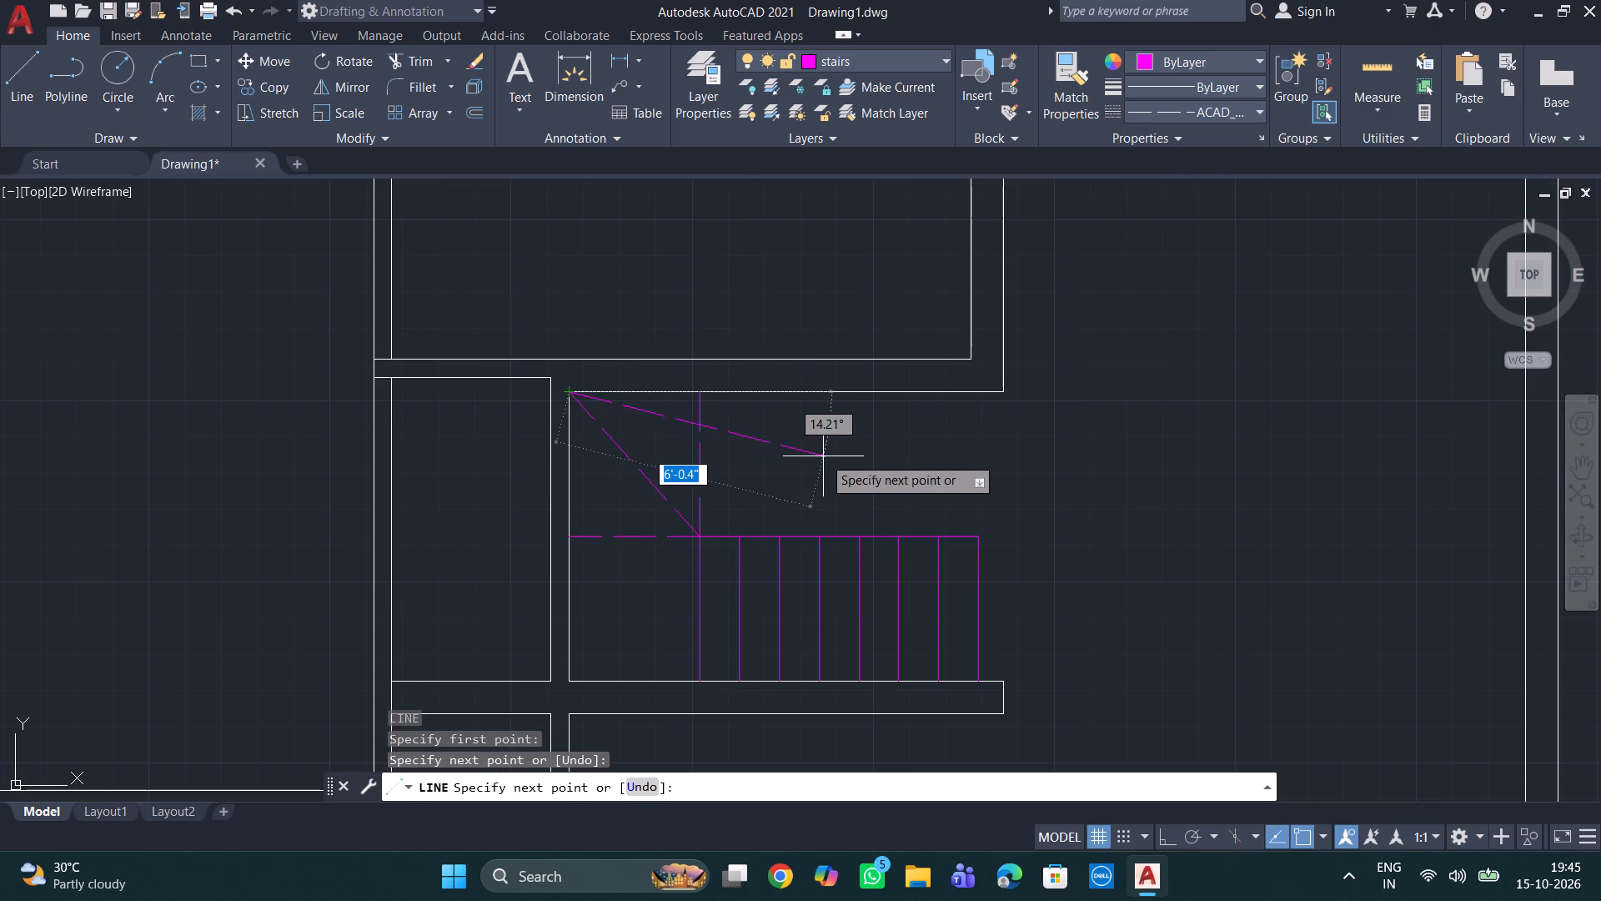
pyautogui.press('Escape')
# Offset the vertical dashed line repeatedly to the right at 11" spacing to make seven dashed tread lines above the solid ones.
pyautogui.scroll(-1, 852, 472)
pyautogui.moveTo(851, 472); pyautogui.dragTo(816, 389, button='middle')
pyautogui.scroll(1, 819, 401)
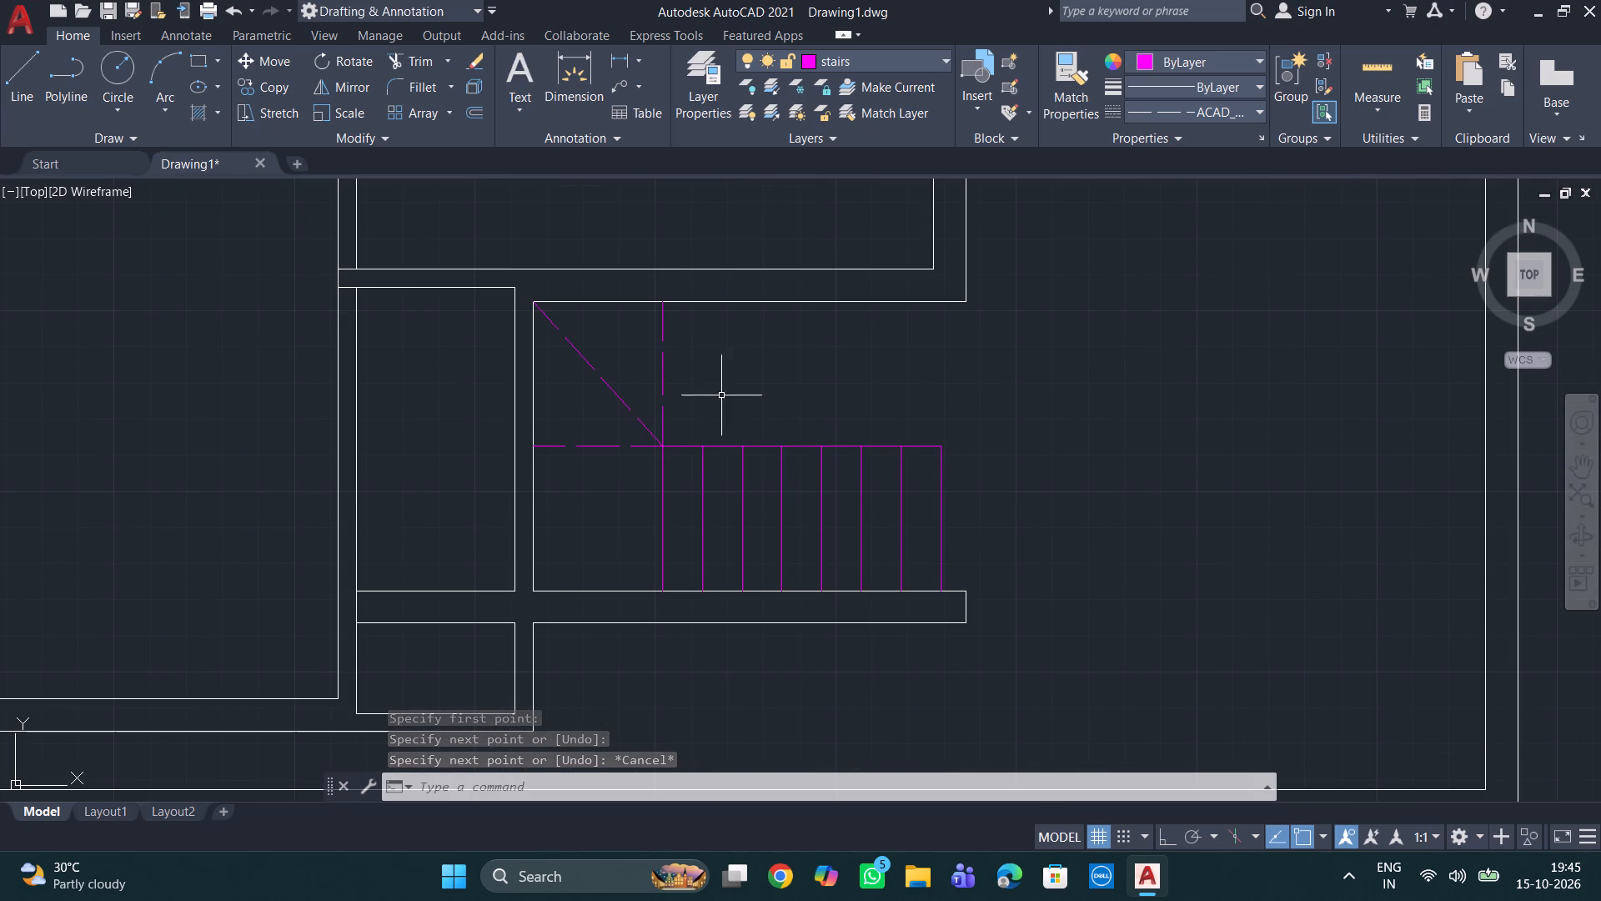
pyautogui.press('o')
pyautogui.press('Return')
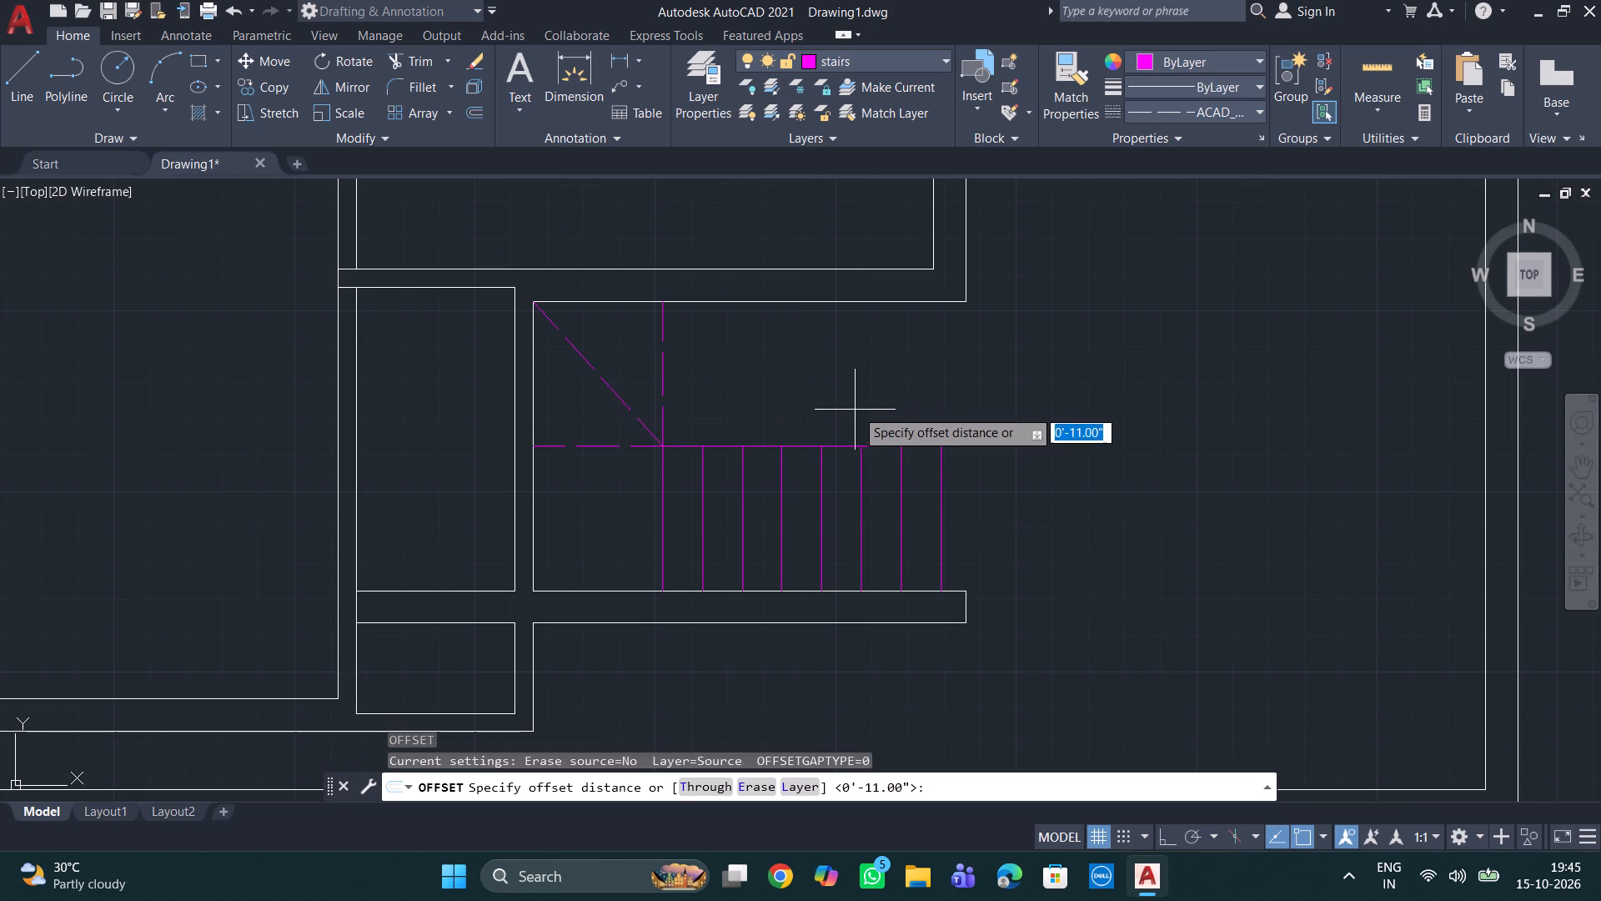
pyautogui.write('11"')
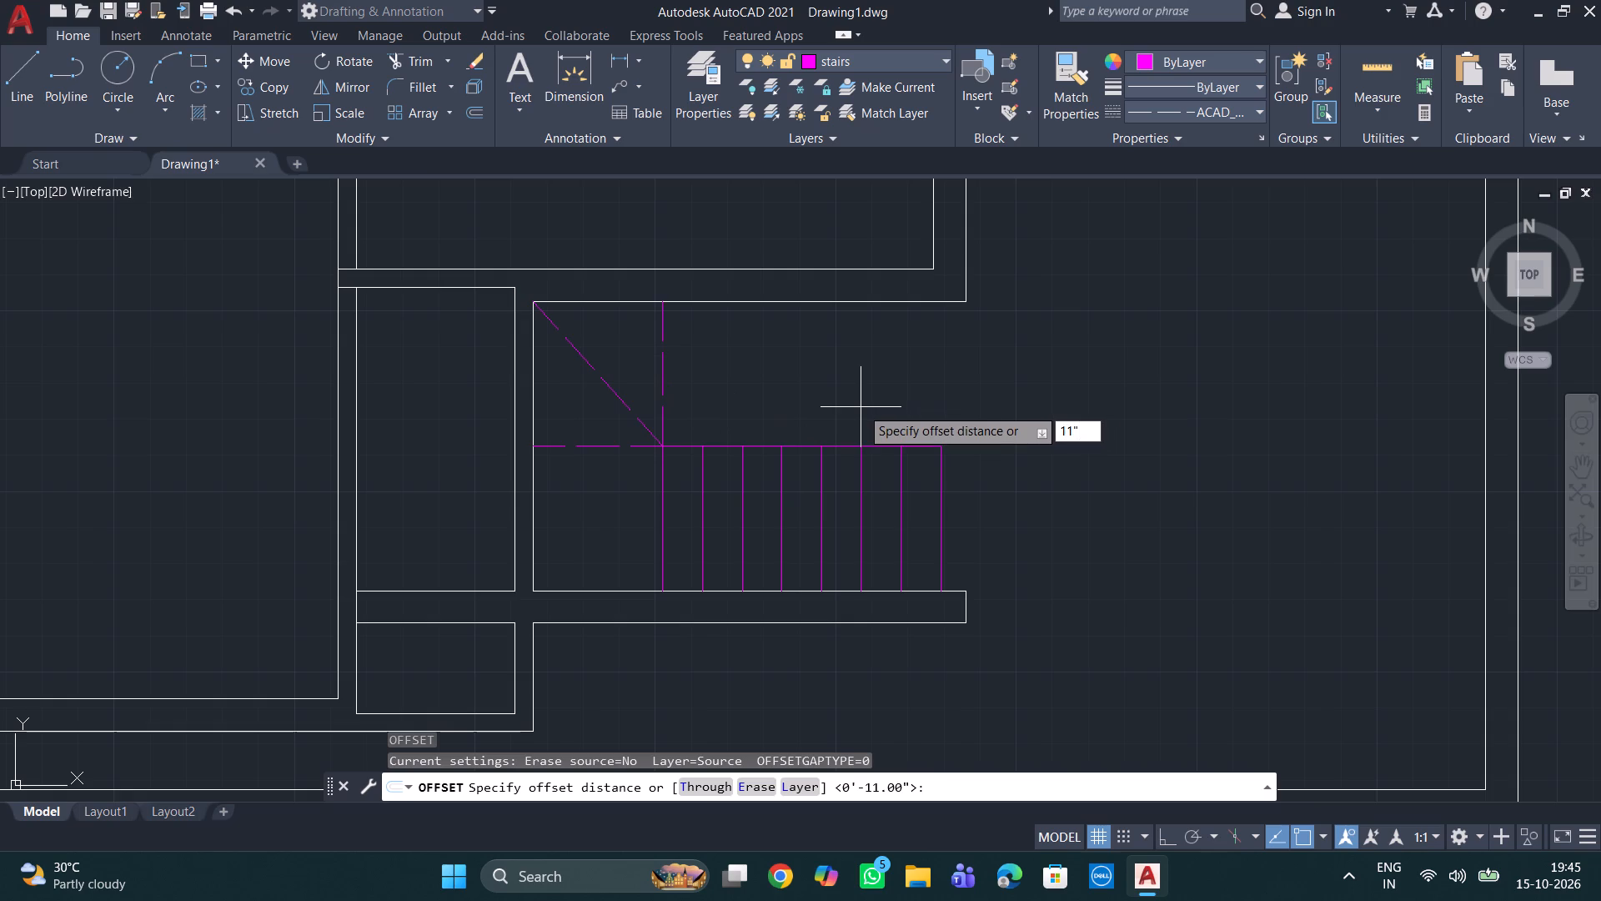
pyautogui.press('Return')
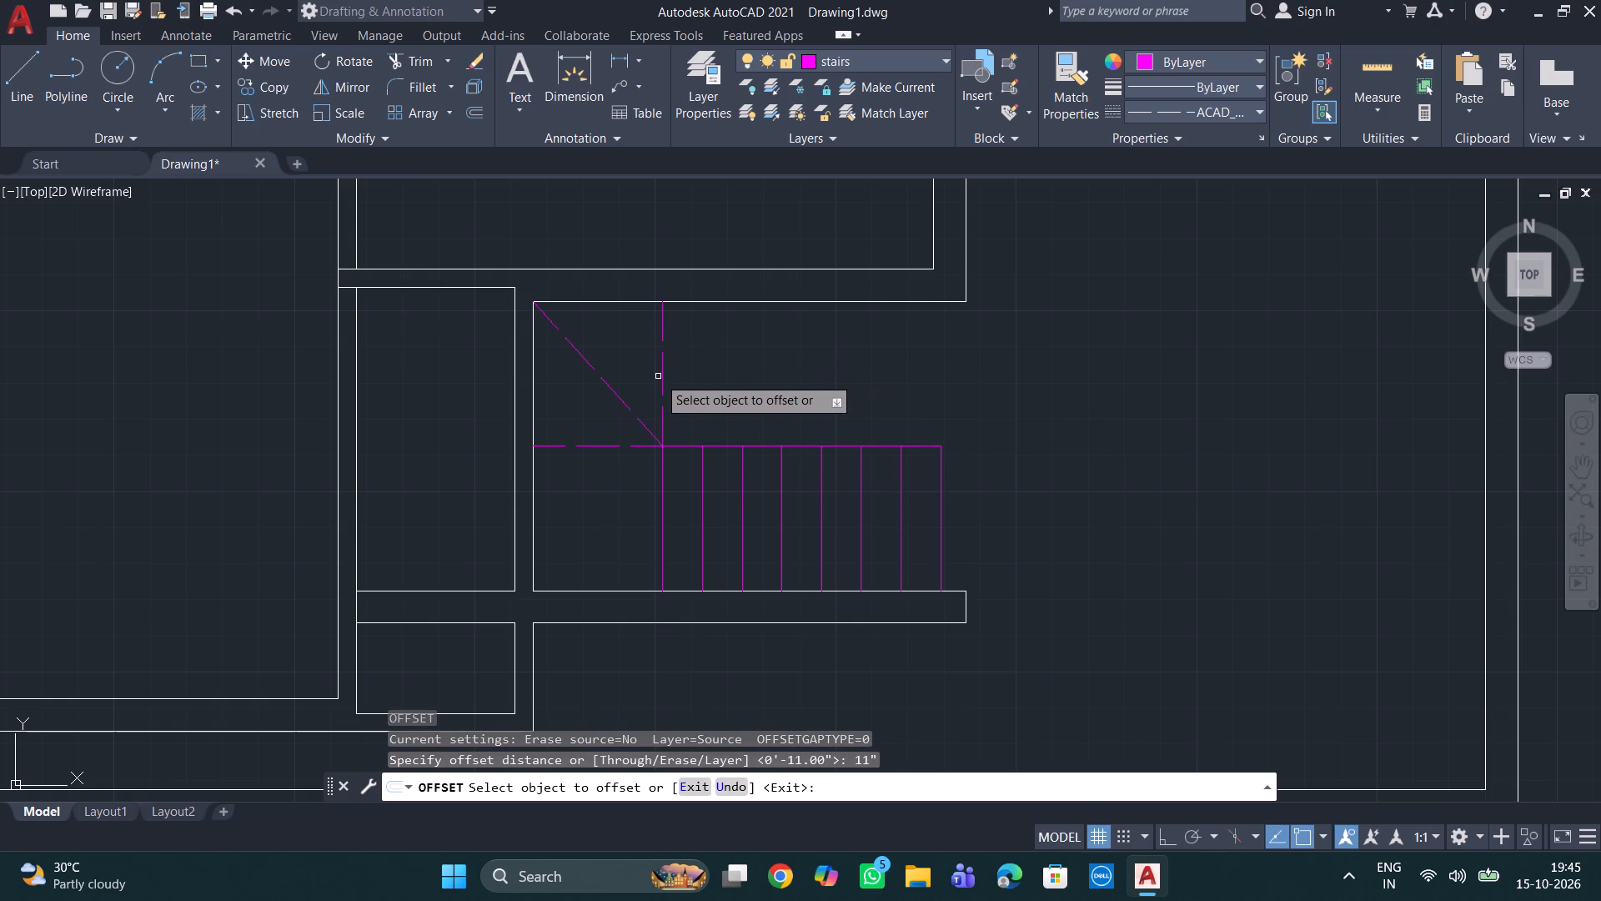
pyautogui.click(661, 375)
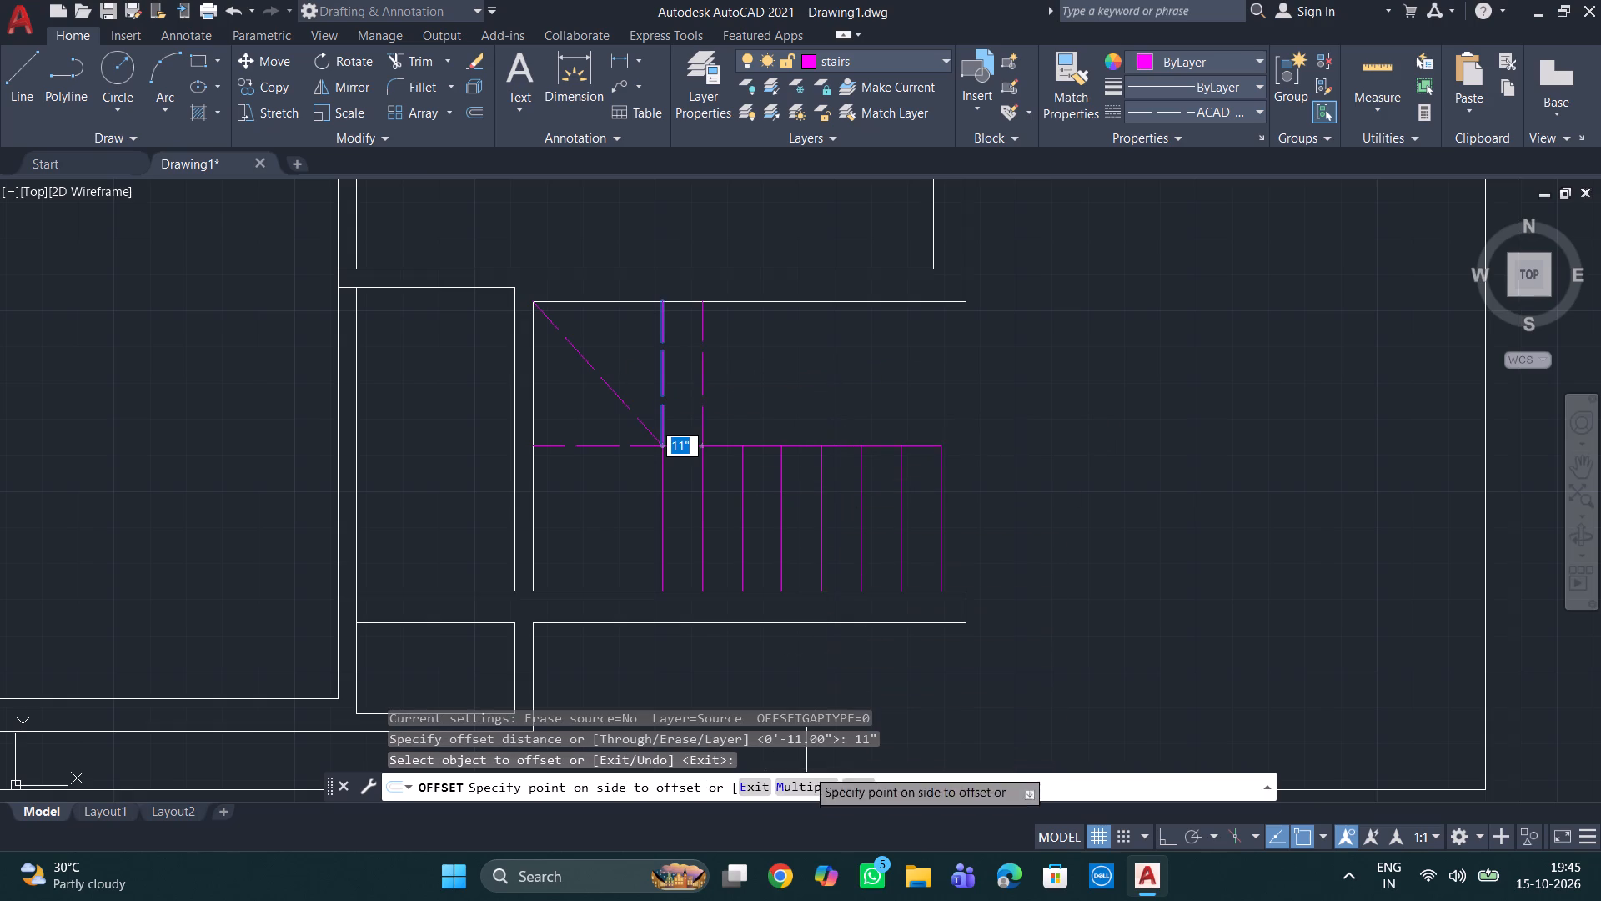
pyautogui.doubleClick(800, 783)
pyautogui.doubleClick(849, 405)
pyautogui.click(899, 408)
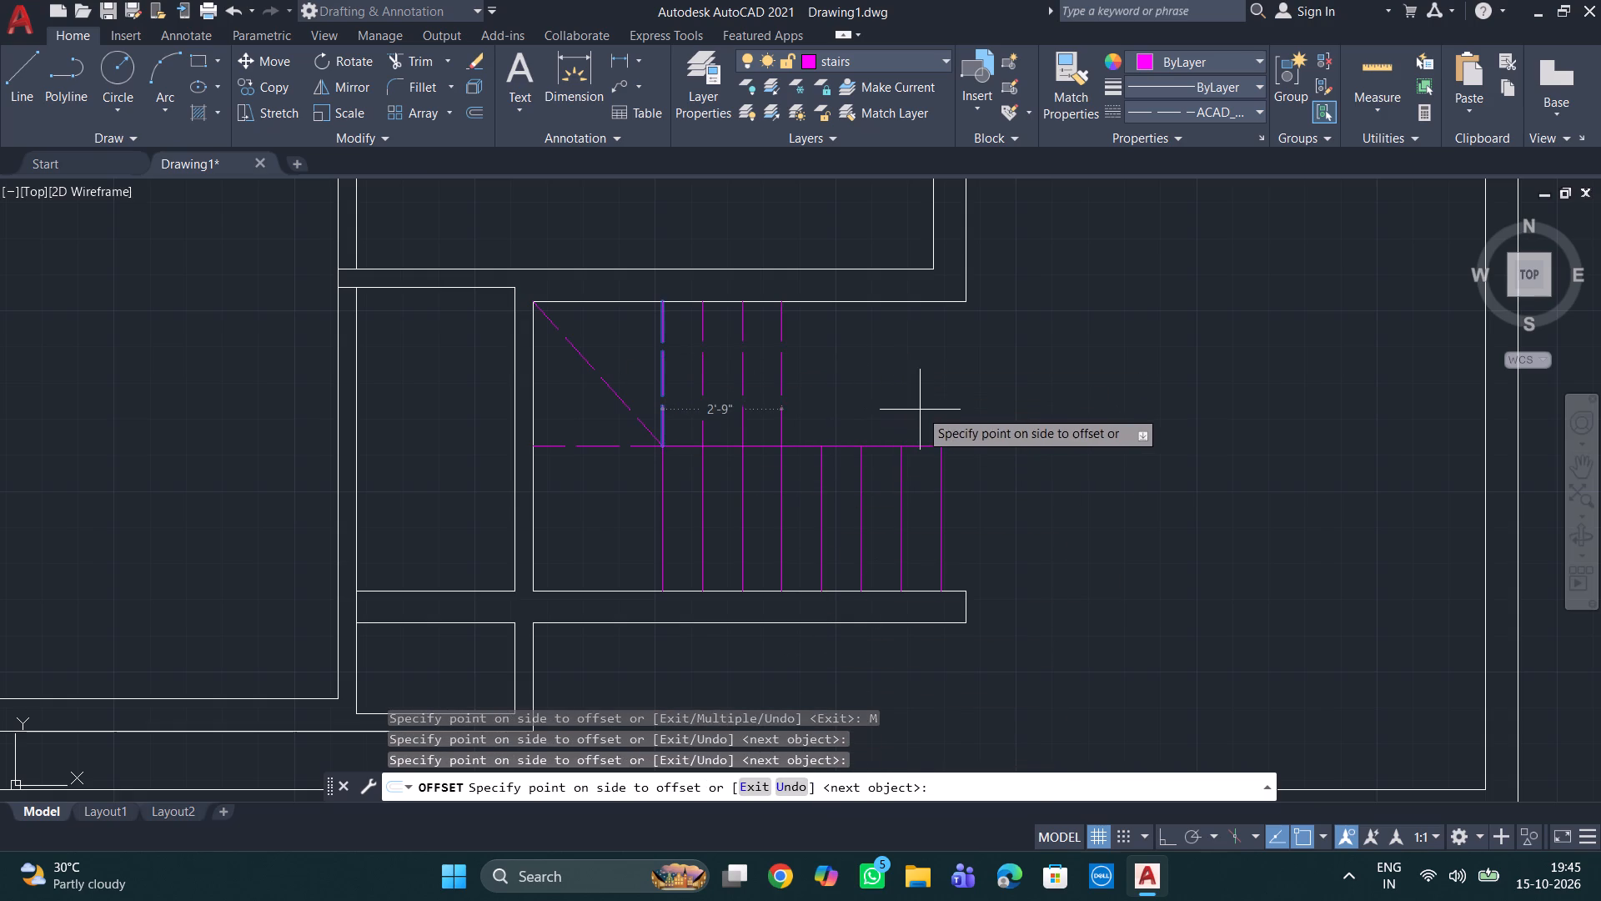
pyautogui.click(929, 407)
pyautogui.click(945, 409)
pyautogui.click(960, 411)
pyautogui.click(965, 410)
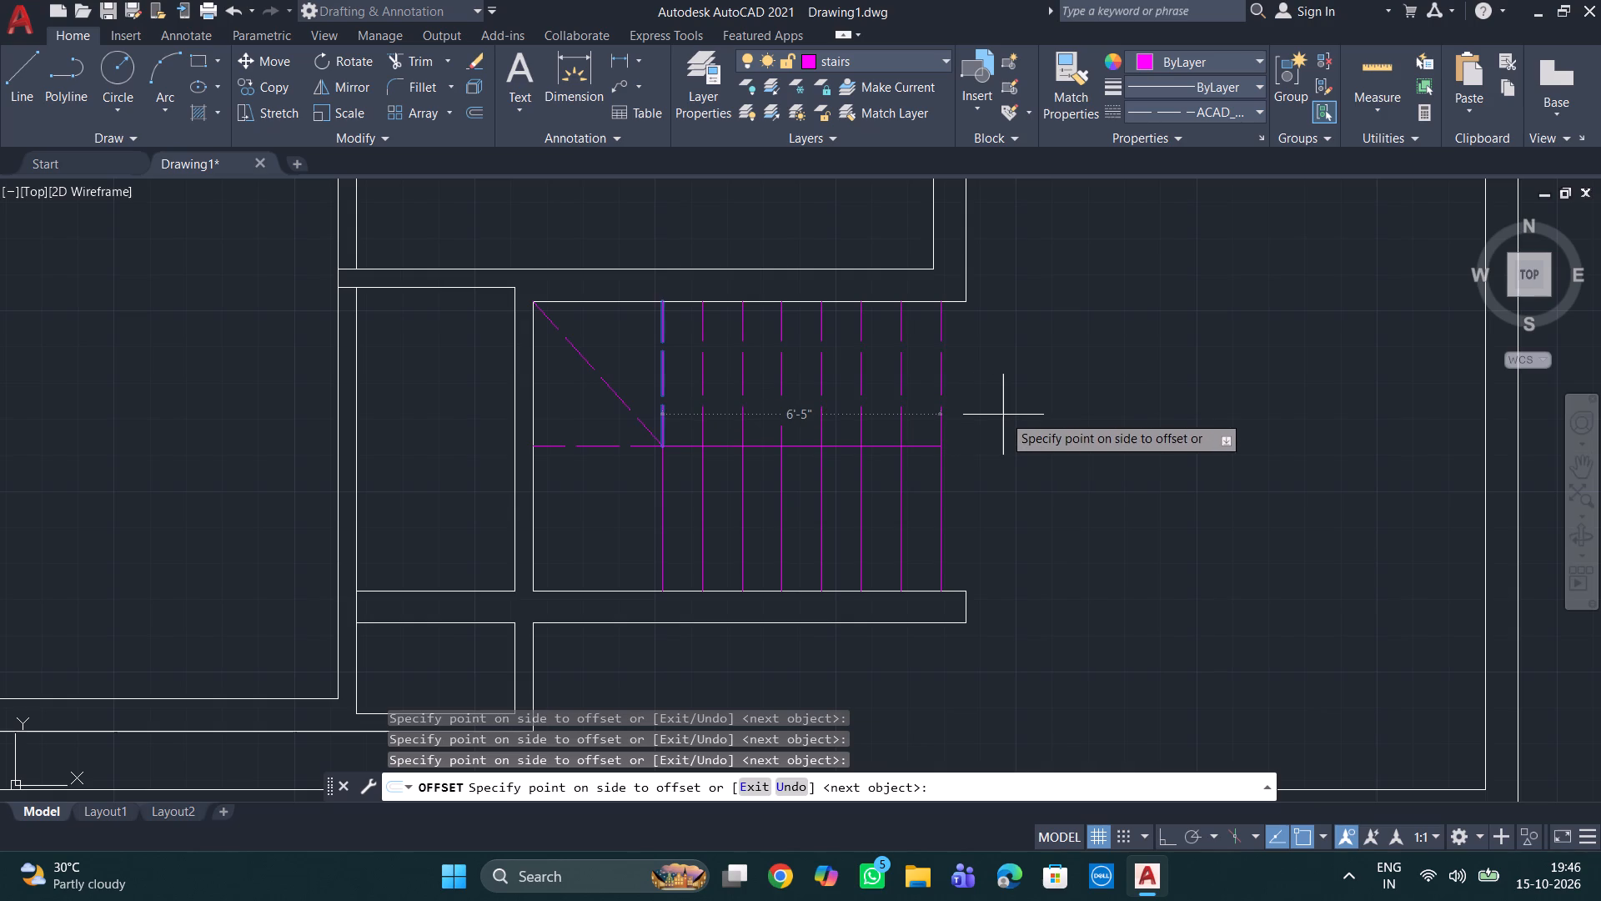
pyautogui.click(1006, 415)
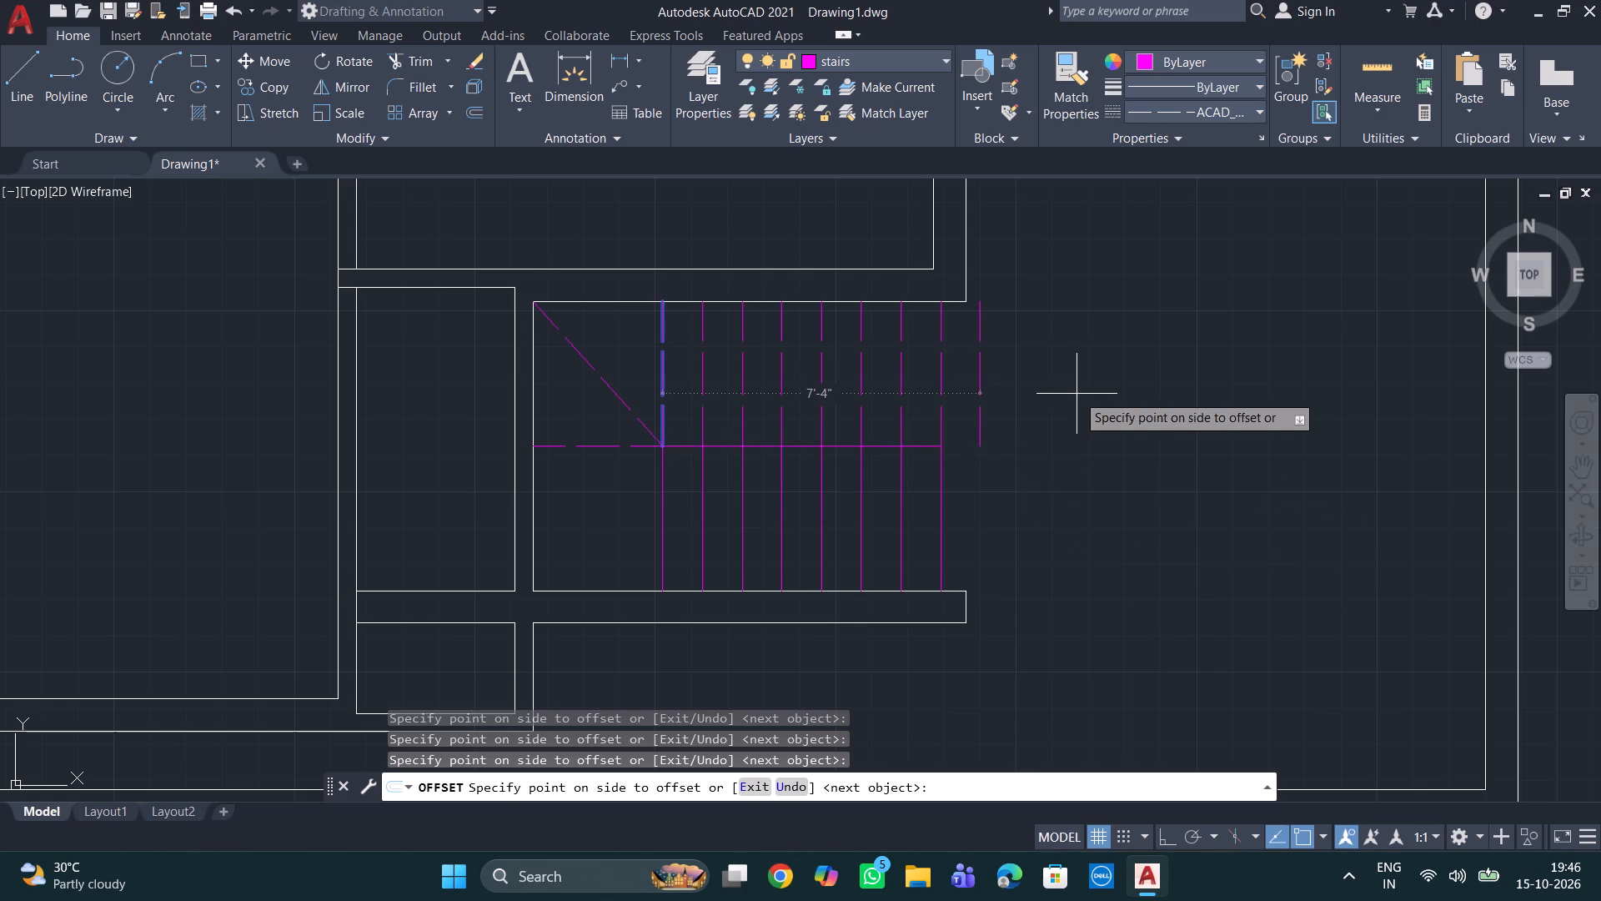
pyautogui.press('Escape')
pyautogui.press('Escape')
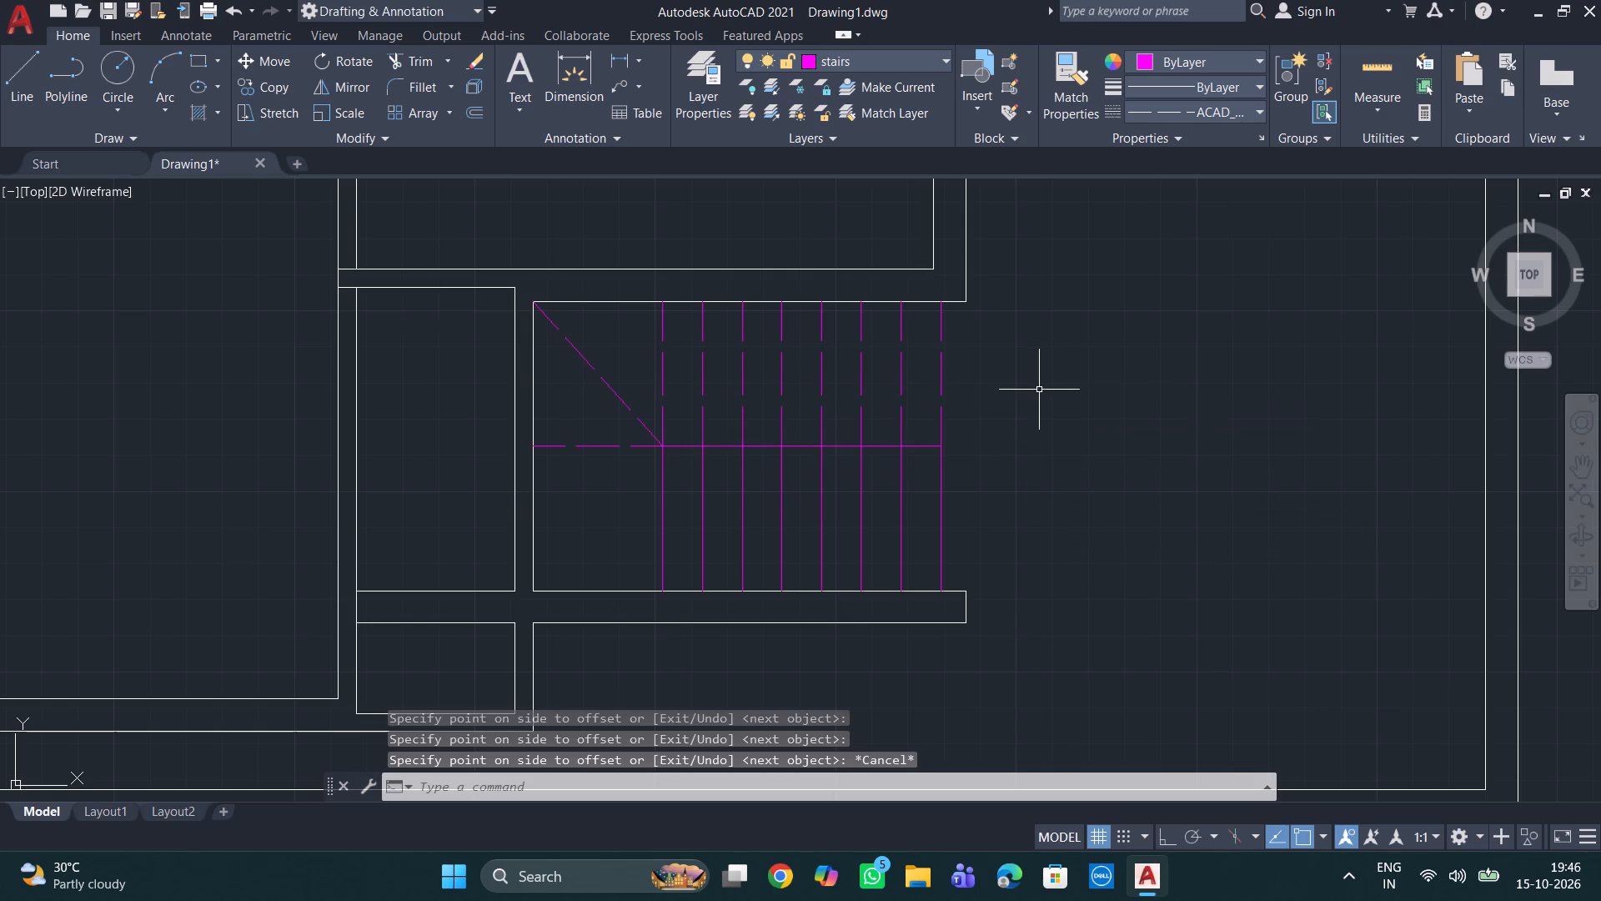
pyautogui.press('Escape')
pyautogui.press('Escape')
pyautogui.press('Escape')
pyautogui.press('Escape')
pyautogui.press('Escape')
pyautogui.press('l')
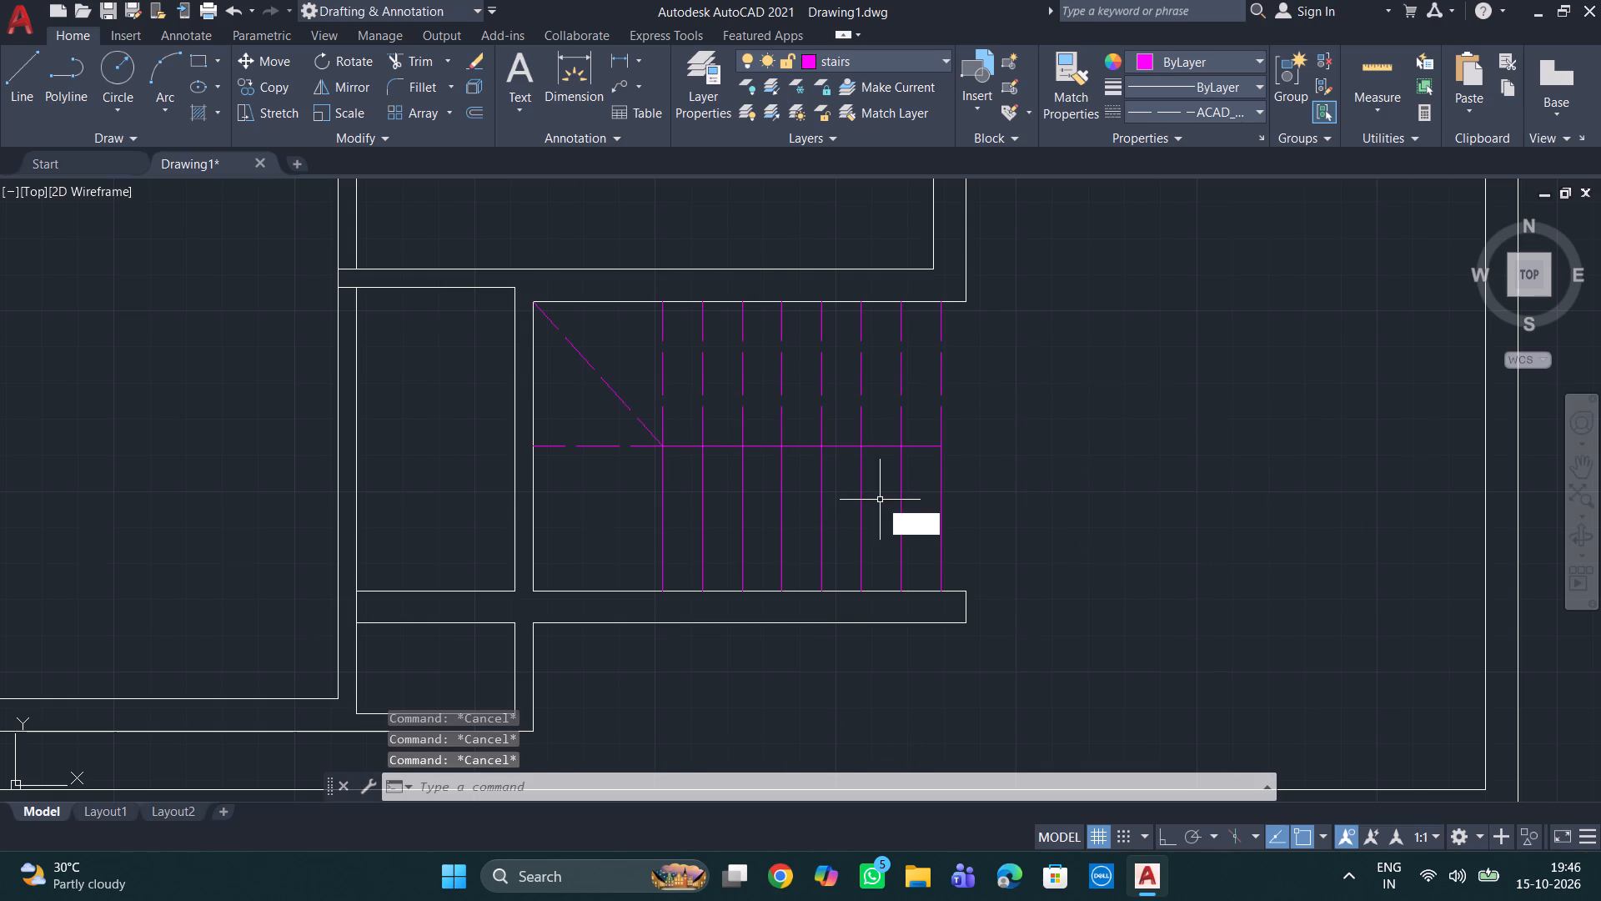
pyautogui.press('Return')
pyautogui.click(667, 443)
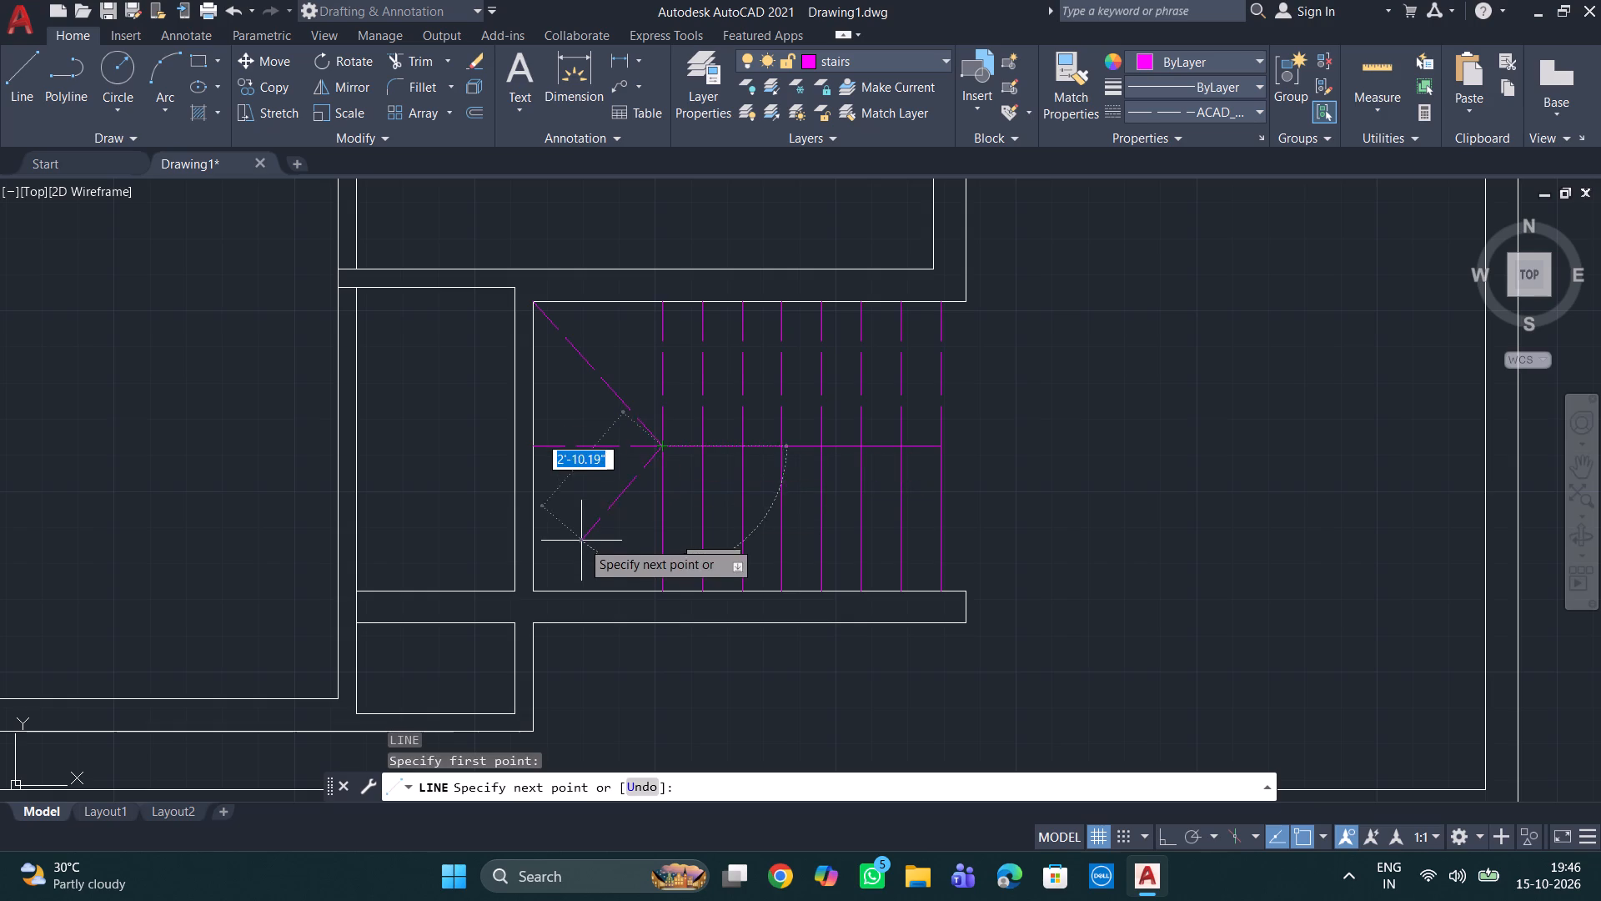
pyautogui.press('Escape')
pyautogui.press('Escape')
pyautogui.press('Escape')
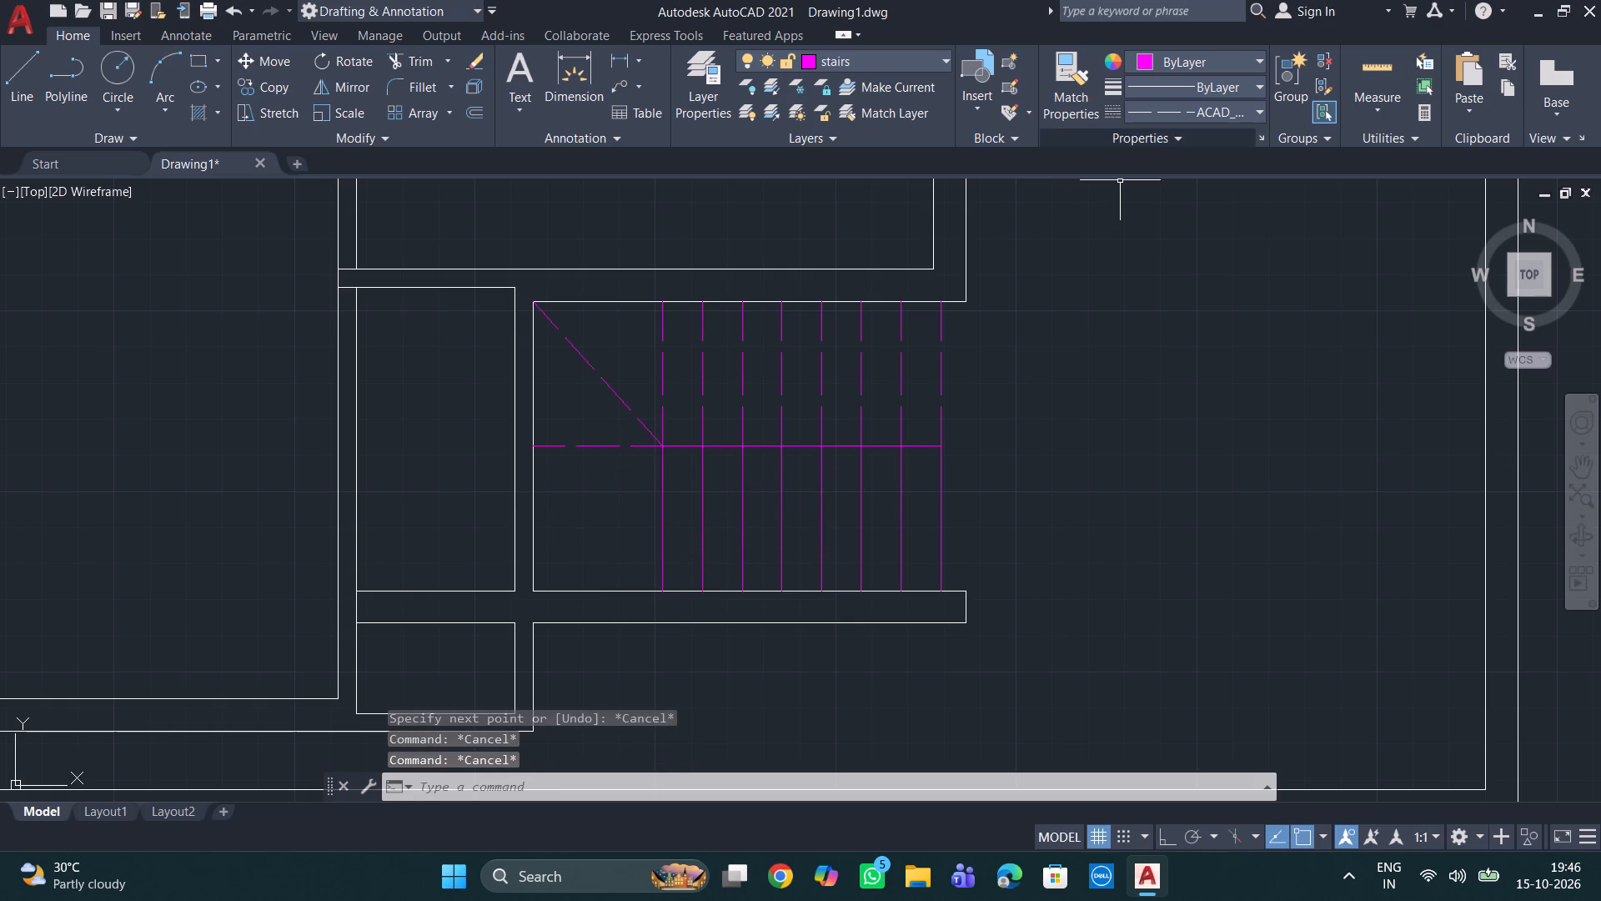
# Set the linetype to ByLayer and draw a solid diagonal line from the first tread's upper end to the stair recess's lower-left corner.
pyautogui.click(1195, 113)
pyautogui.click(1202, 138)
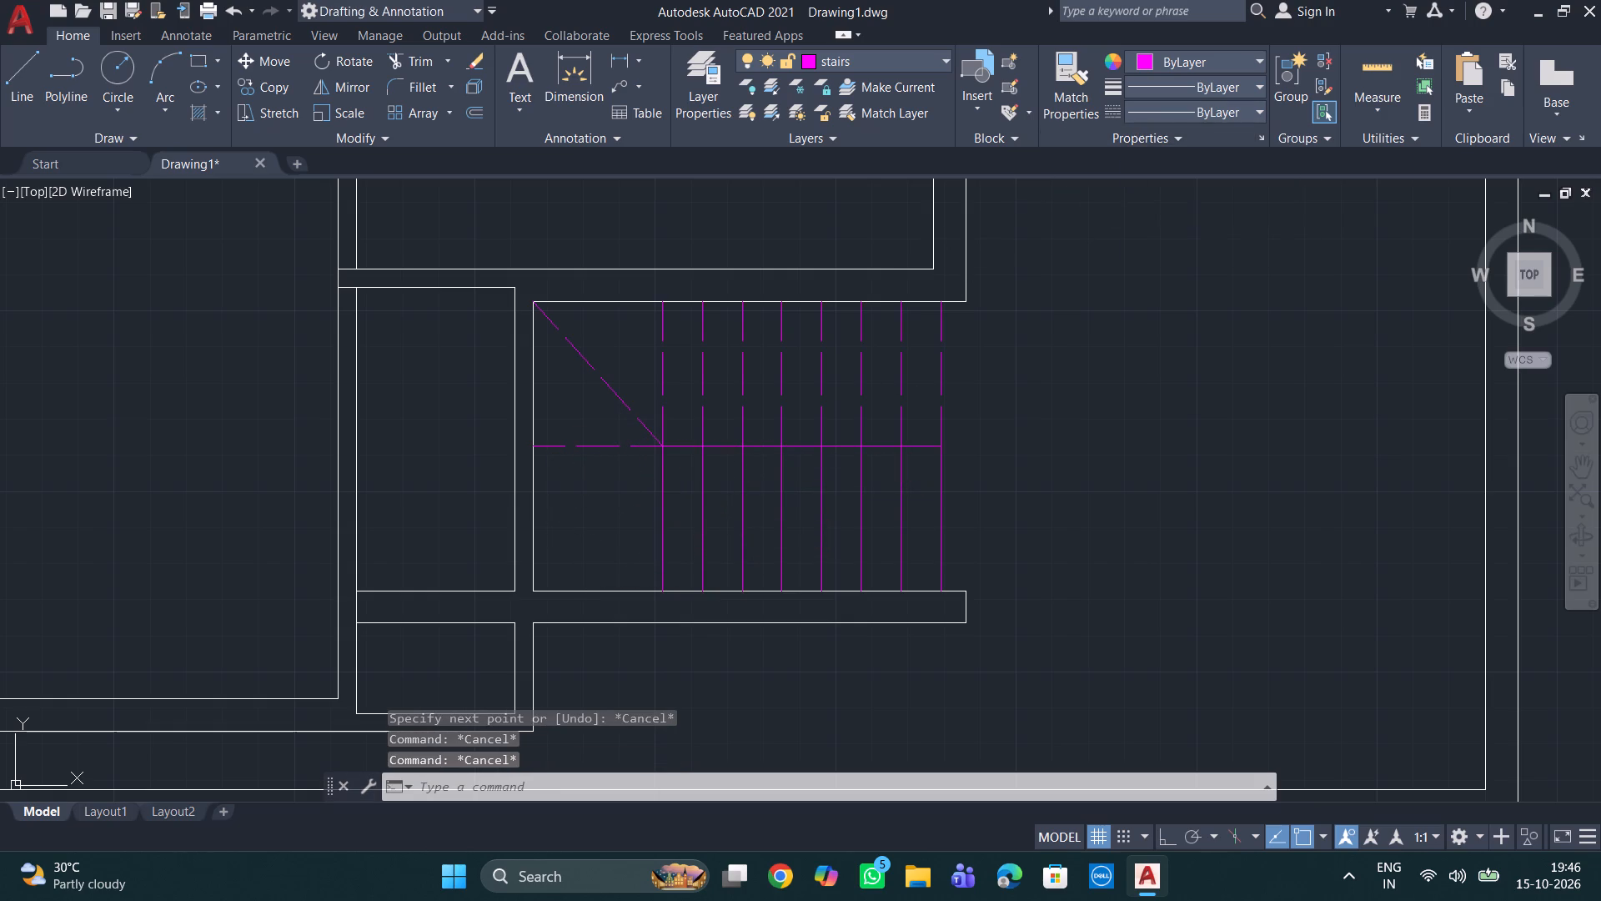
pyautogui.press('l')
pyautogui.press('Return')
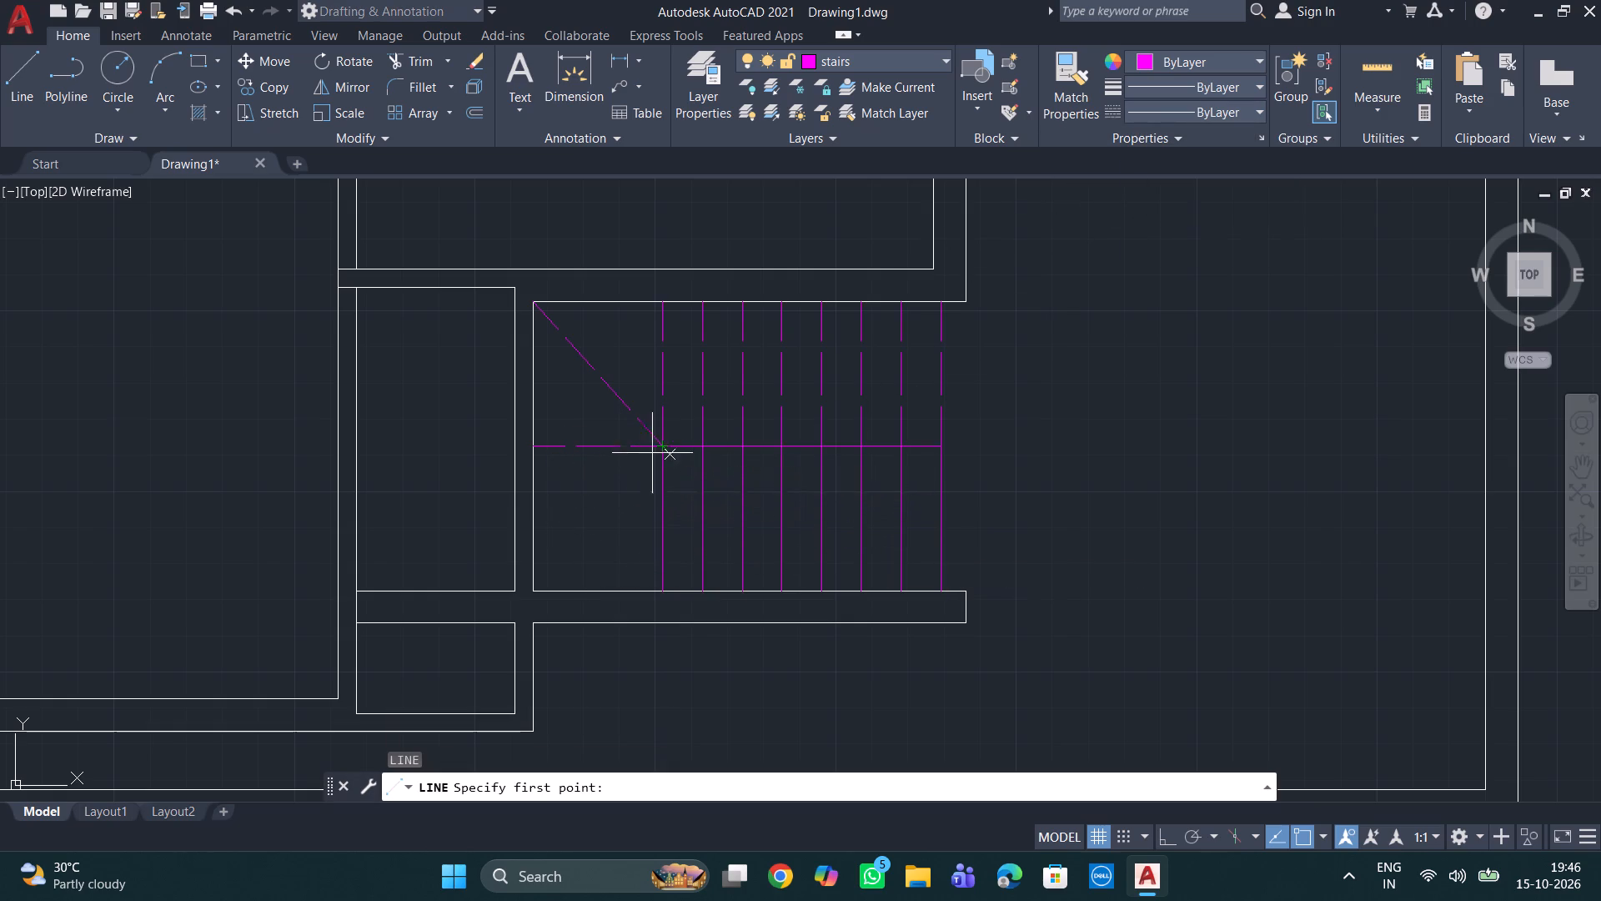
pyautogui.click(658, 445)
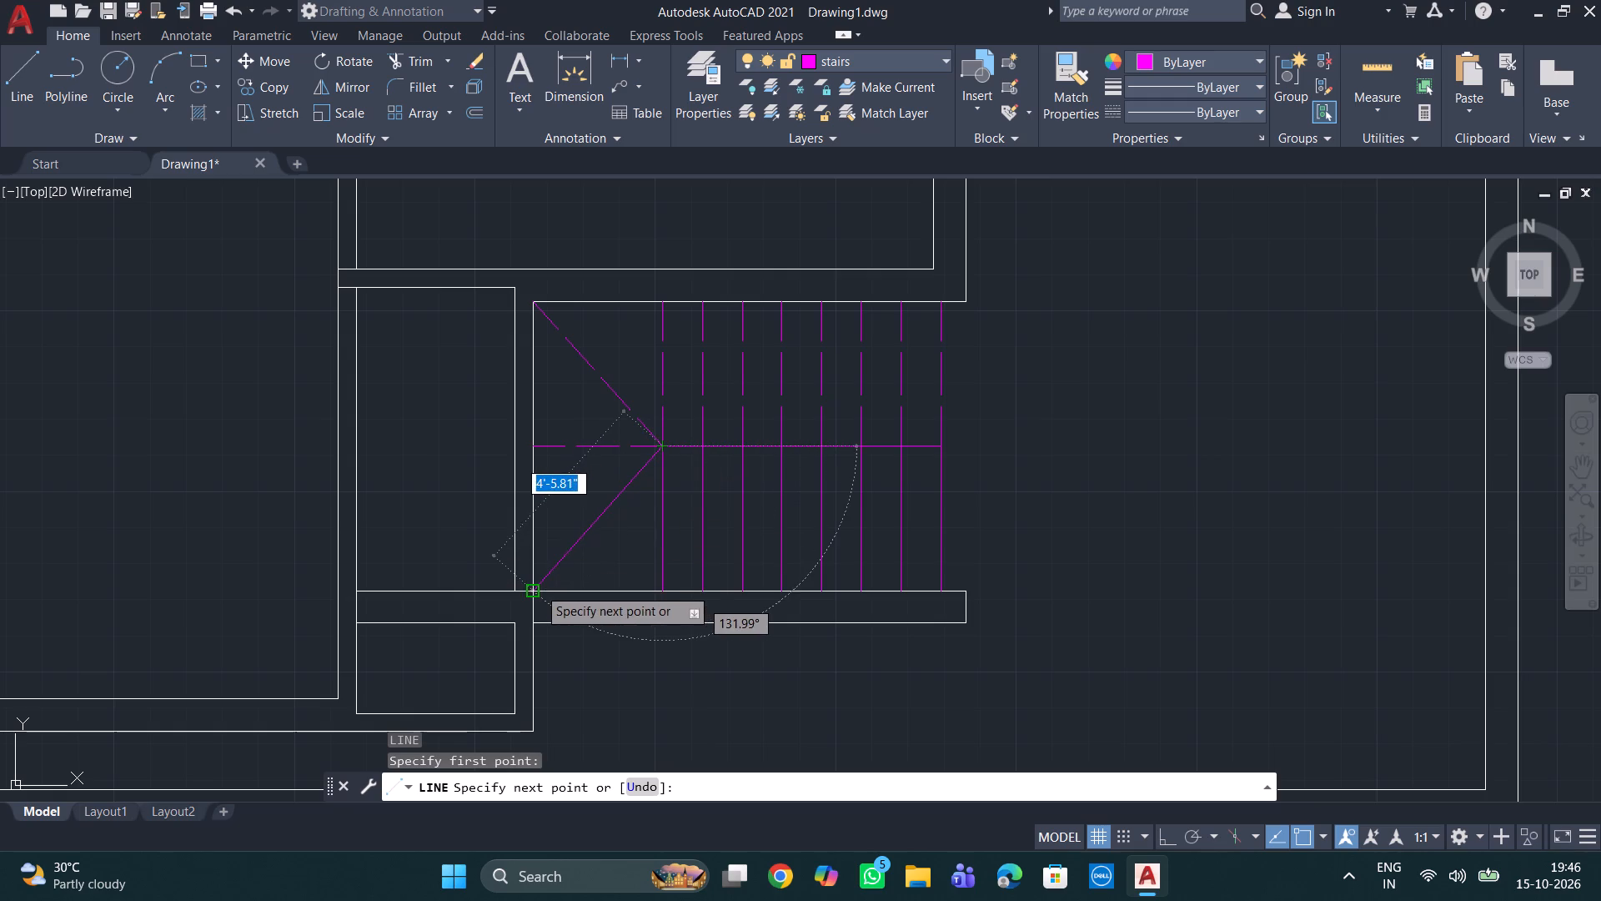
pyautogui.click(538, 587)
pyautogui.press('Escape')
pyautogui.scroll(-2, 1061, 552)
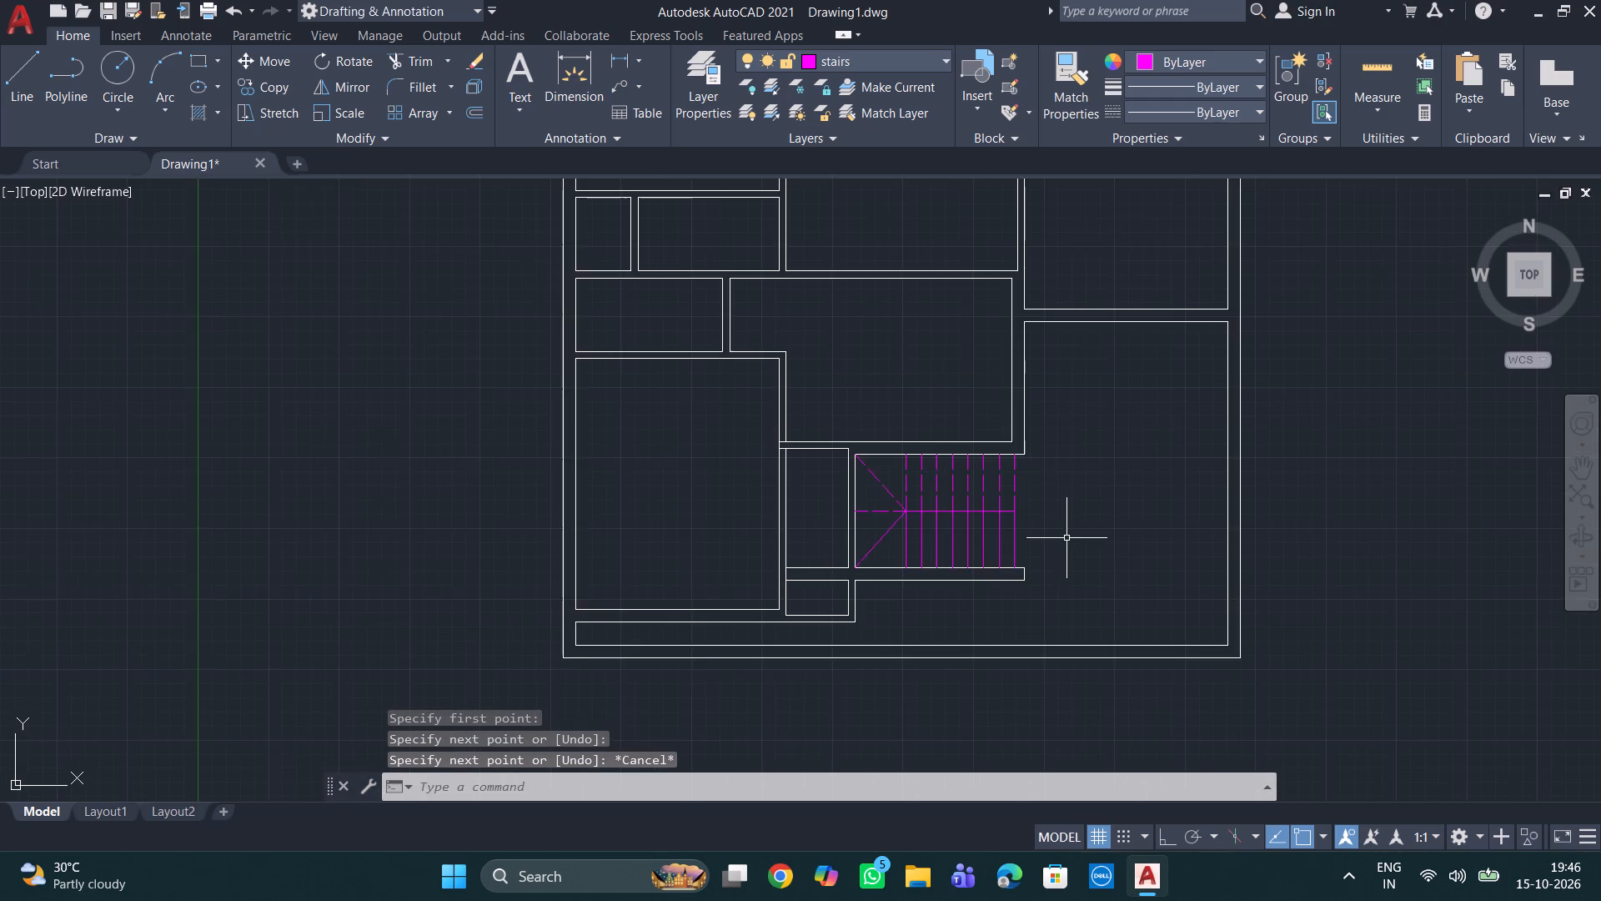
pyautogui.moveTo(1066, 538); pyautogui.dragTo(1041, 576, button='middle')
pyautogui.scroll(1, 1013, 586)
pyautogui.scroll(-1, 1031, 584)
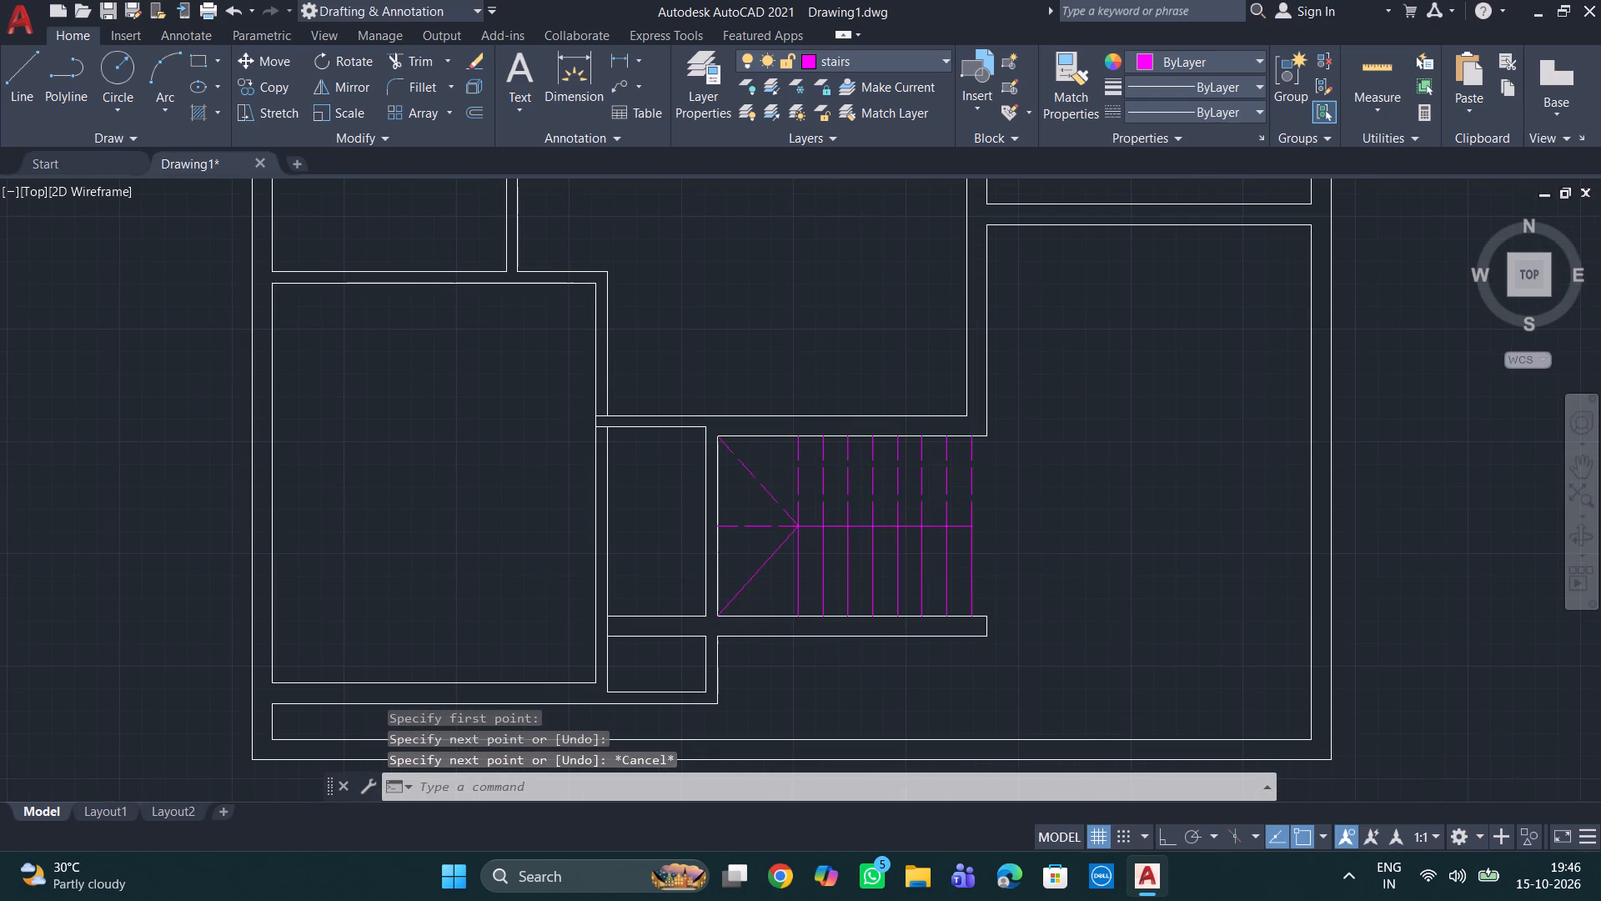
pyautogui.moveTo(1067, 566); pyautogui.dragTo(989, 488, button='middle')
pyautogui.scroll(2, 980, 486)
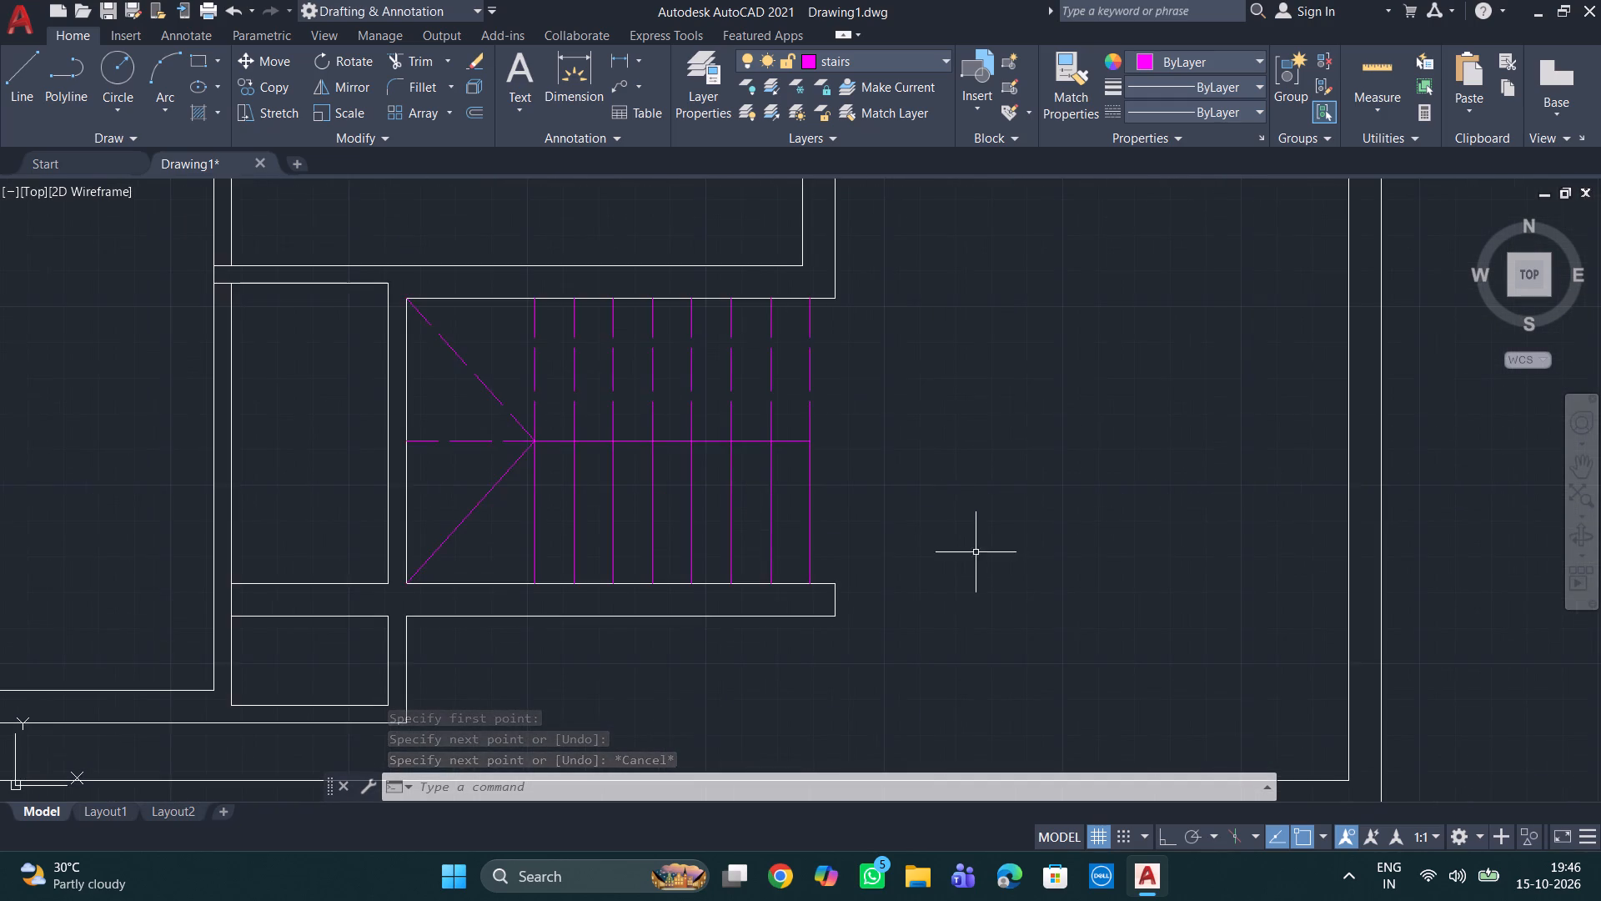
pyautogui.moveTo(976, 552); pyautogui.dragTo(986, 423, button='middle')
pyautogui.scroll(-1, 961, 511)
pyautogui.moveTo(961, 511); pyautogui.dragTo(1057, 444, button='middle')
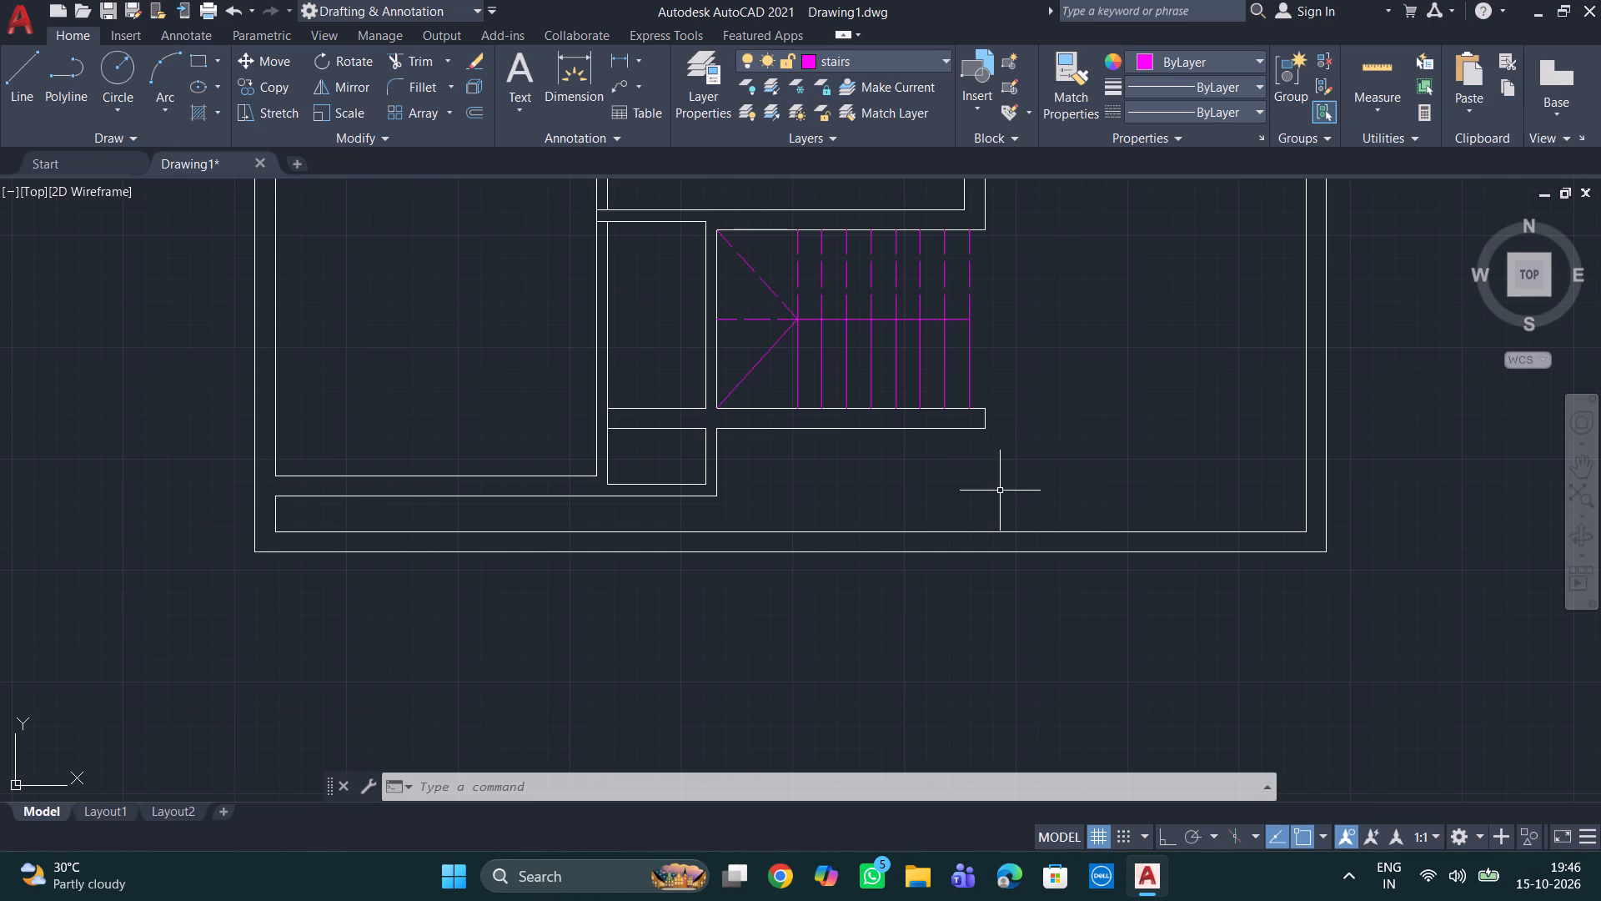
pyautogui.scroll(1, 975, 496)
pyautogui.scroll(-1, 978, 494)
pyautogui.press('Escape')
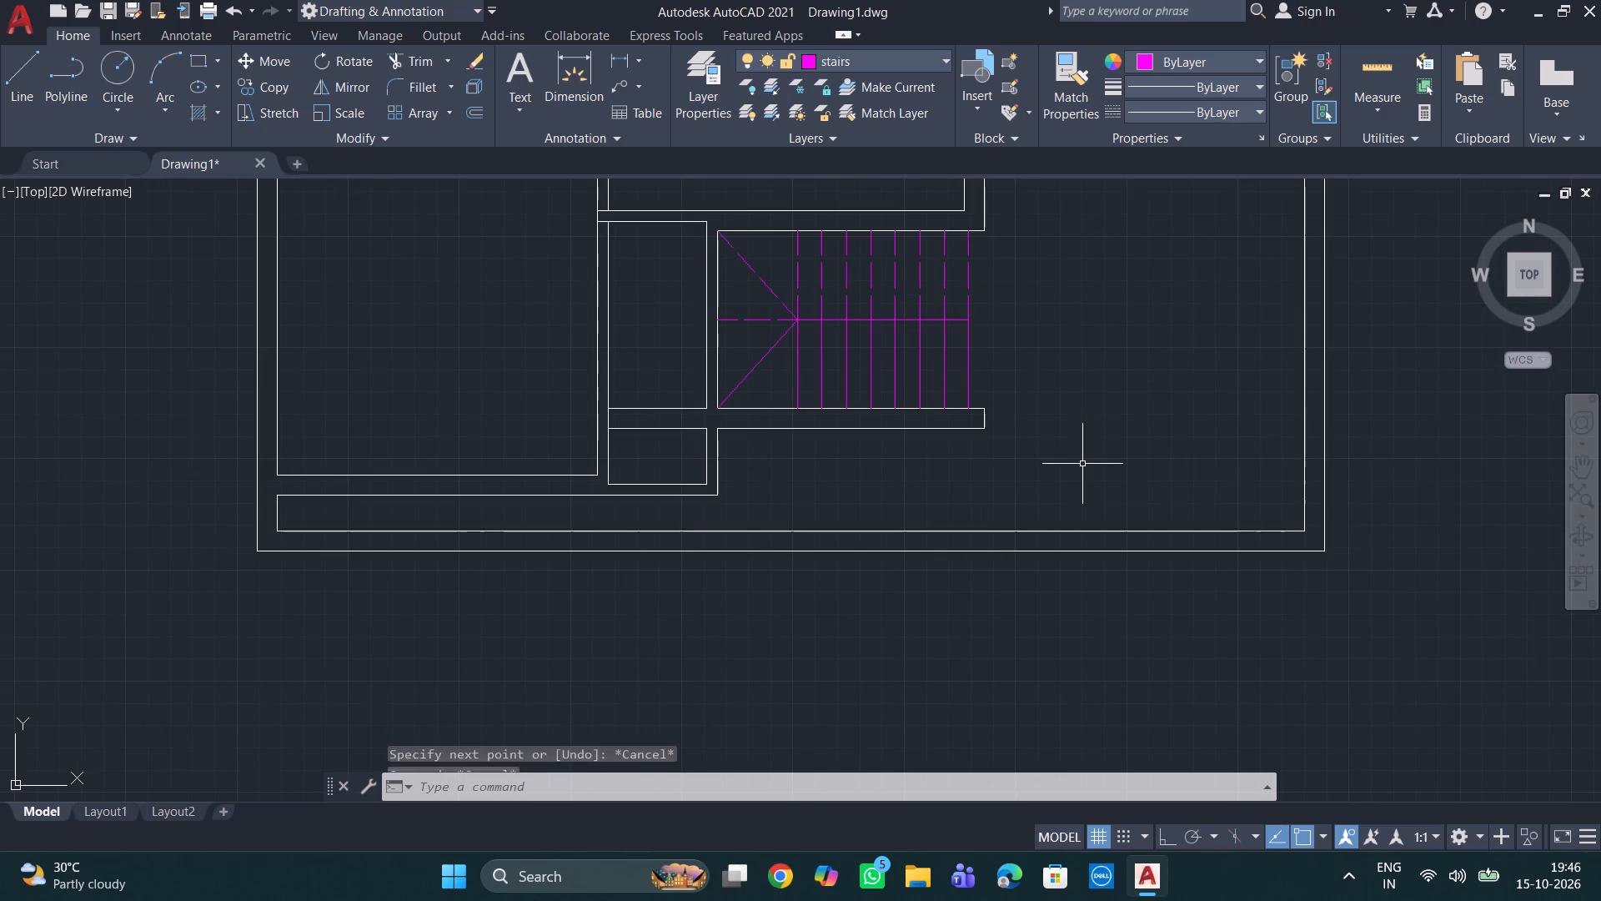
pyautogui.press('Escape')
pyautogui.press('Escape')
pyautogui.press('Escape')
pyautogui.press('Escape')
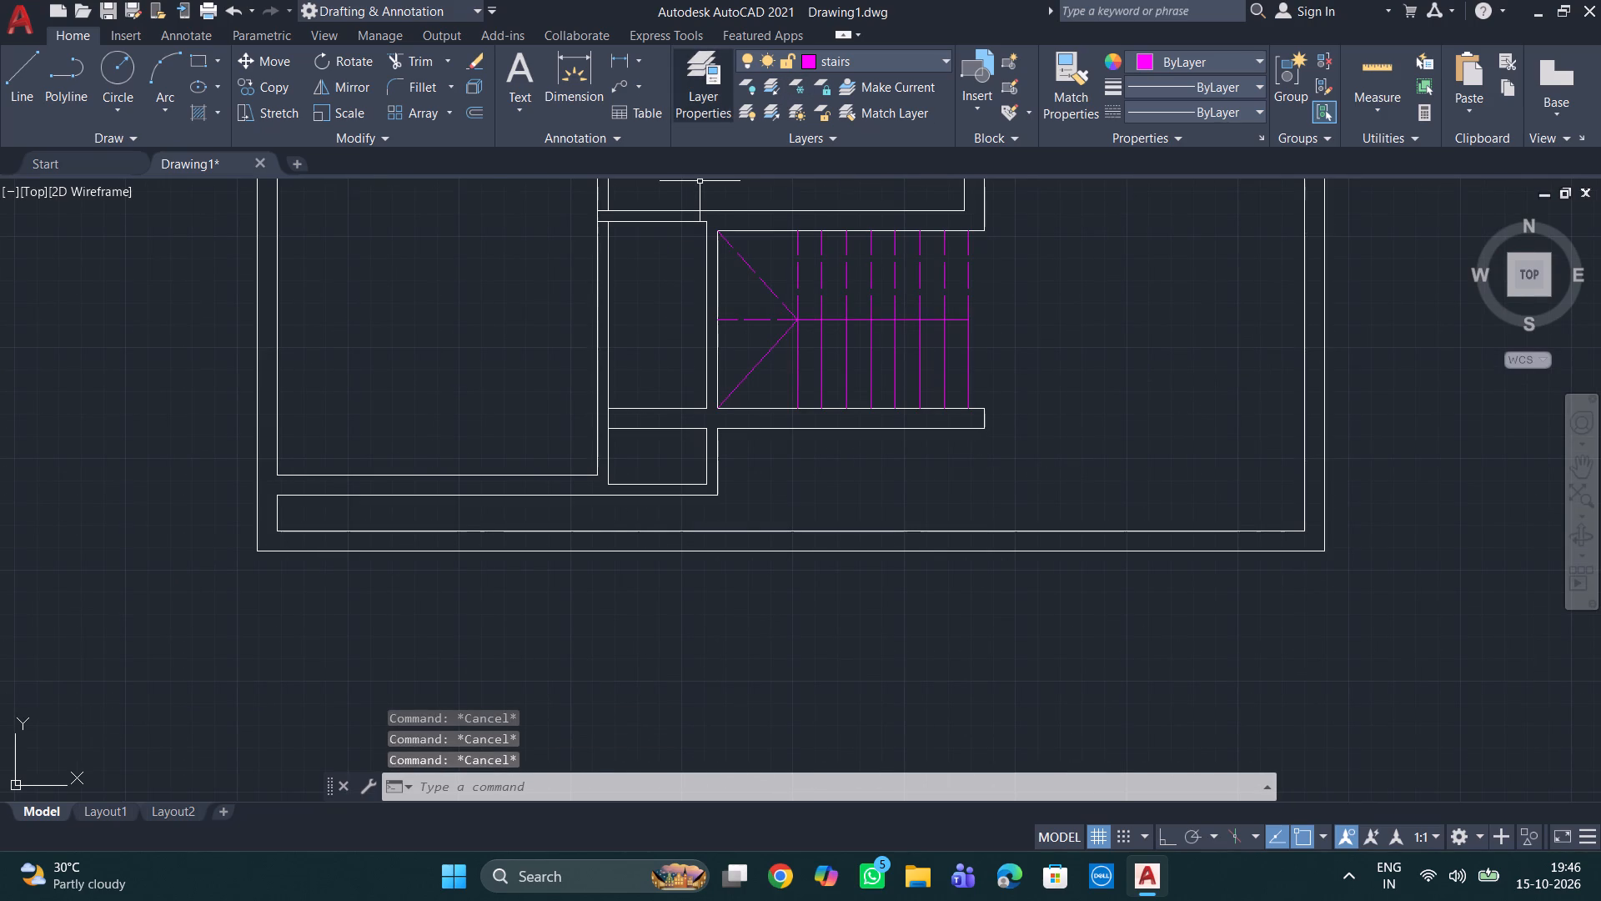
# Create a new layer named lawn and set its colour to green.
pyautogui.click(698, 72)
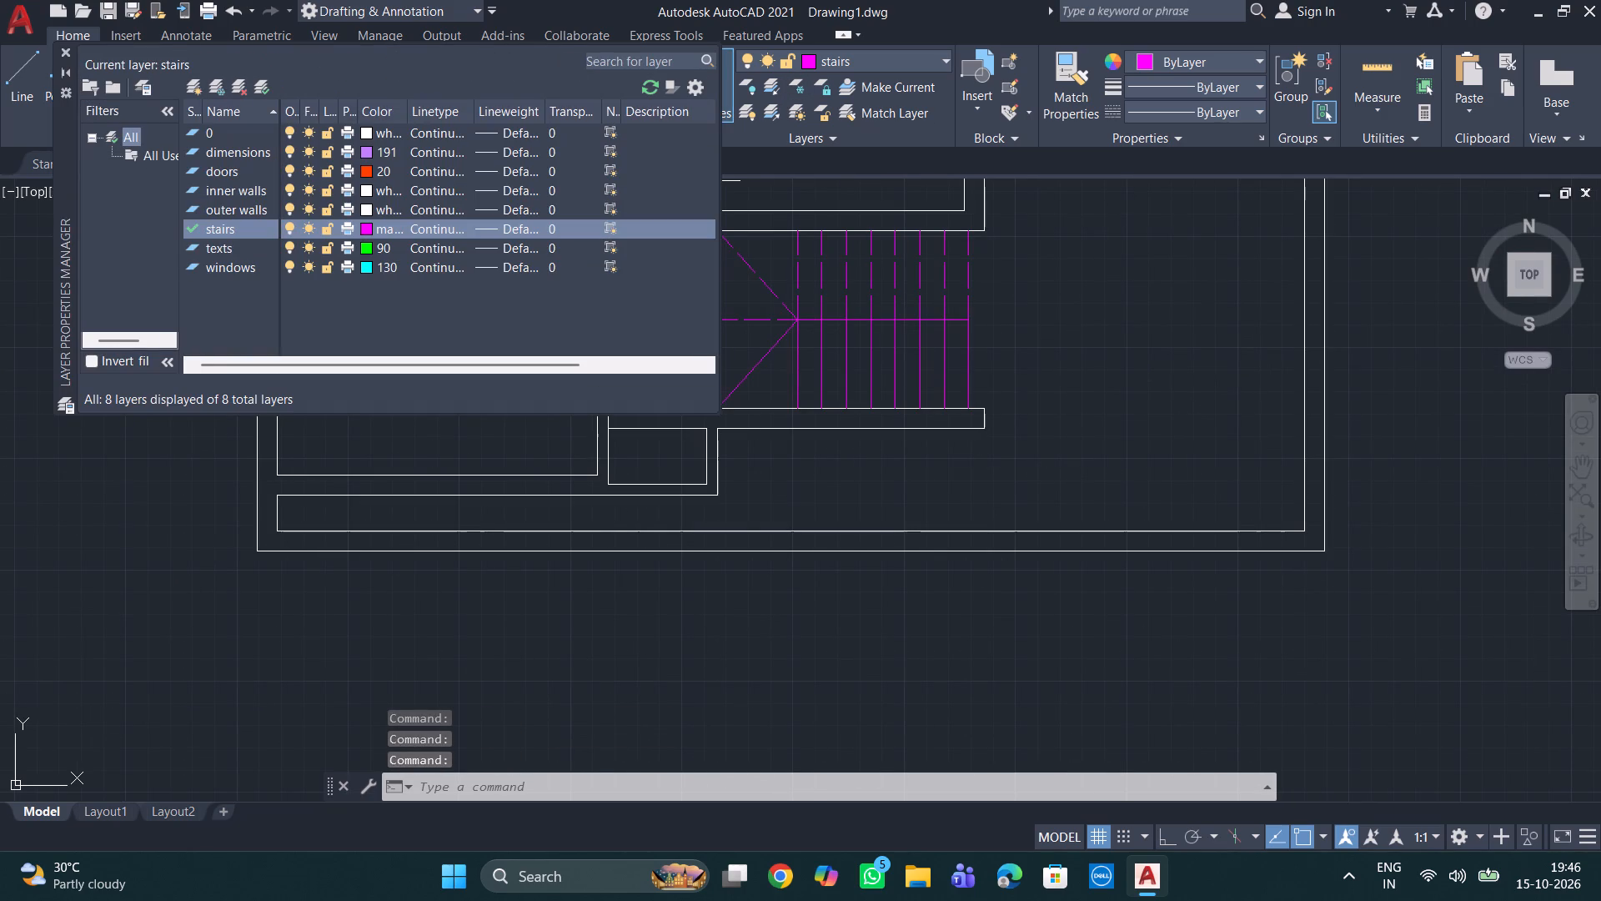
pyautogui.click(187, 86)
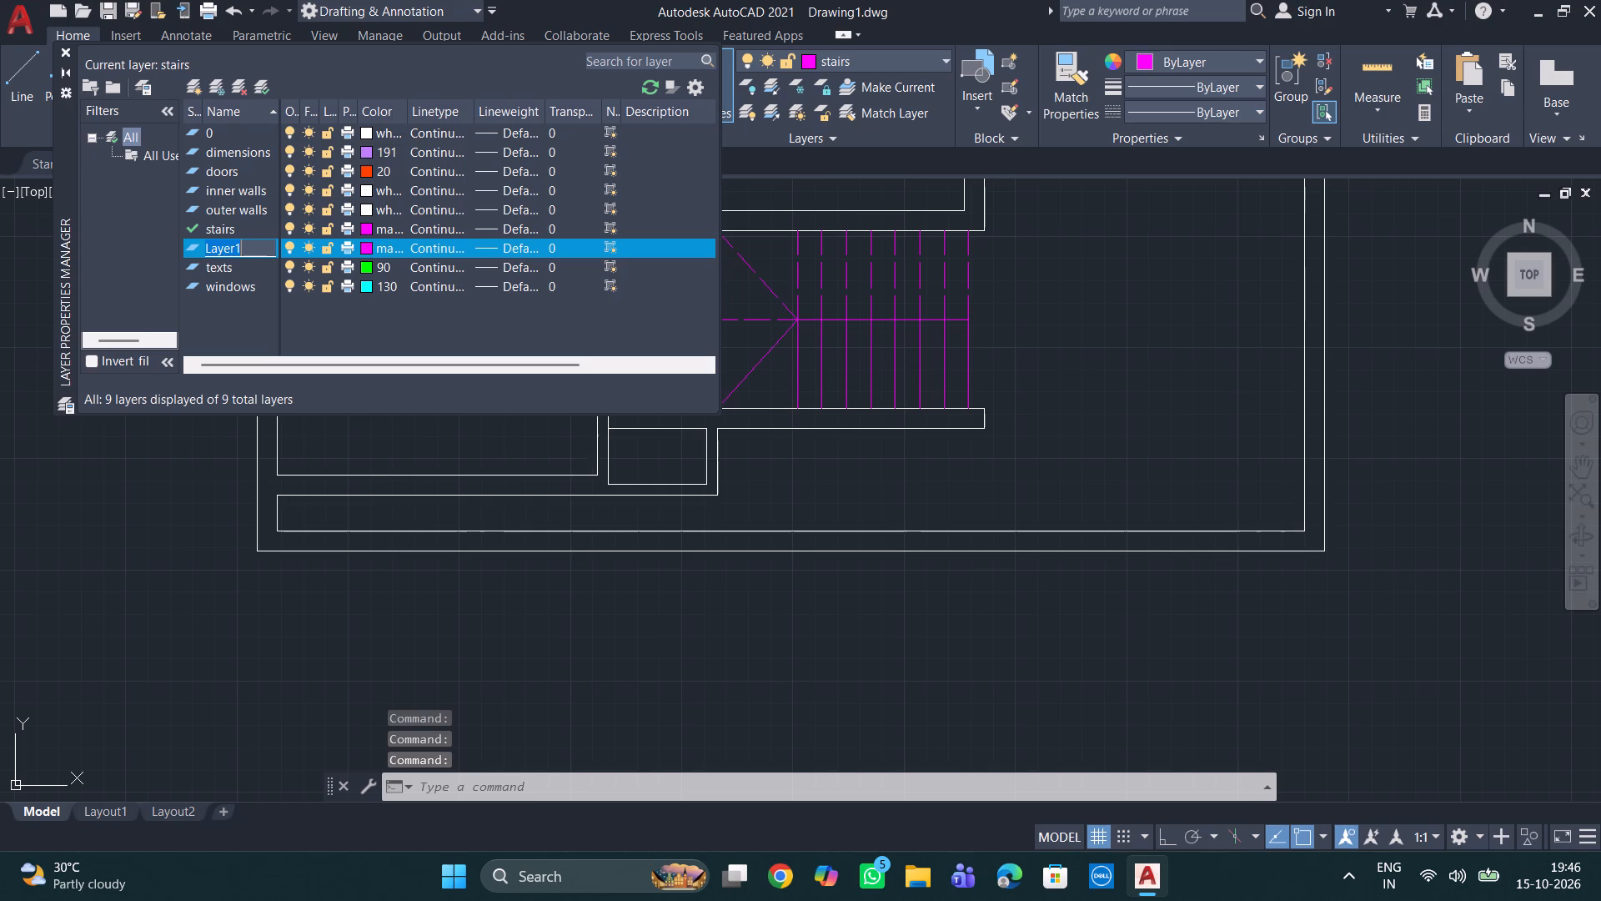
pyautogui.press('BackSpace')
pyautogui.press('BackSpace')
pyautogui.press('BackSpace')
pyautogui.press('BackSpace')
pyautogui.press('BackSpace')
pyautogui.write('lawn')
pyautogui.press('Return')
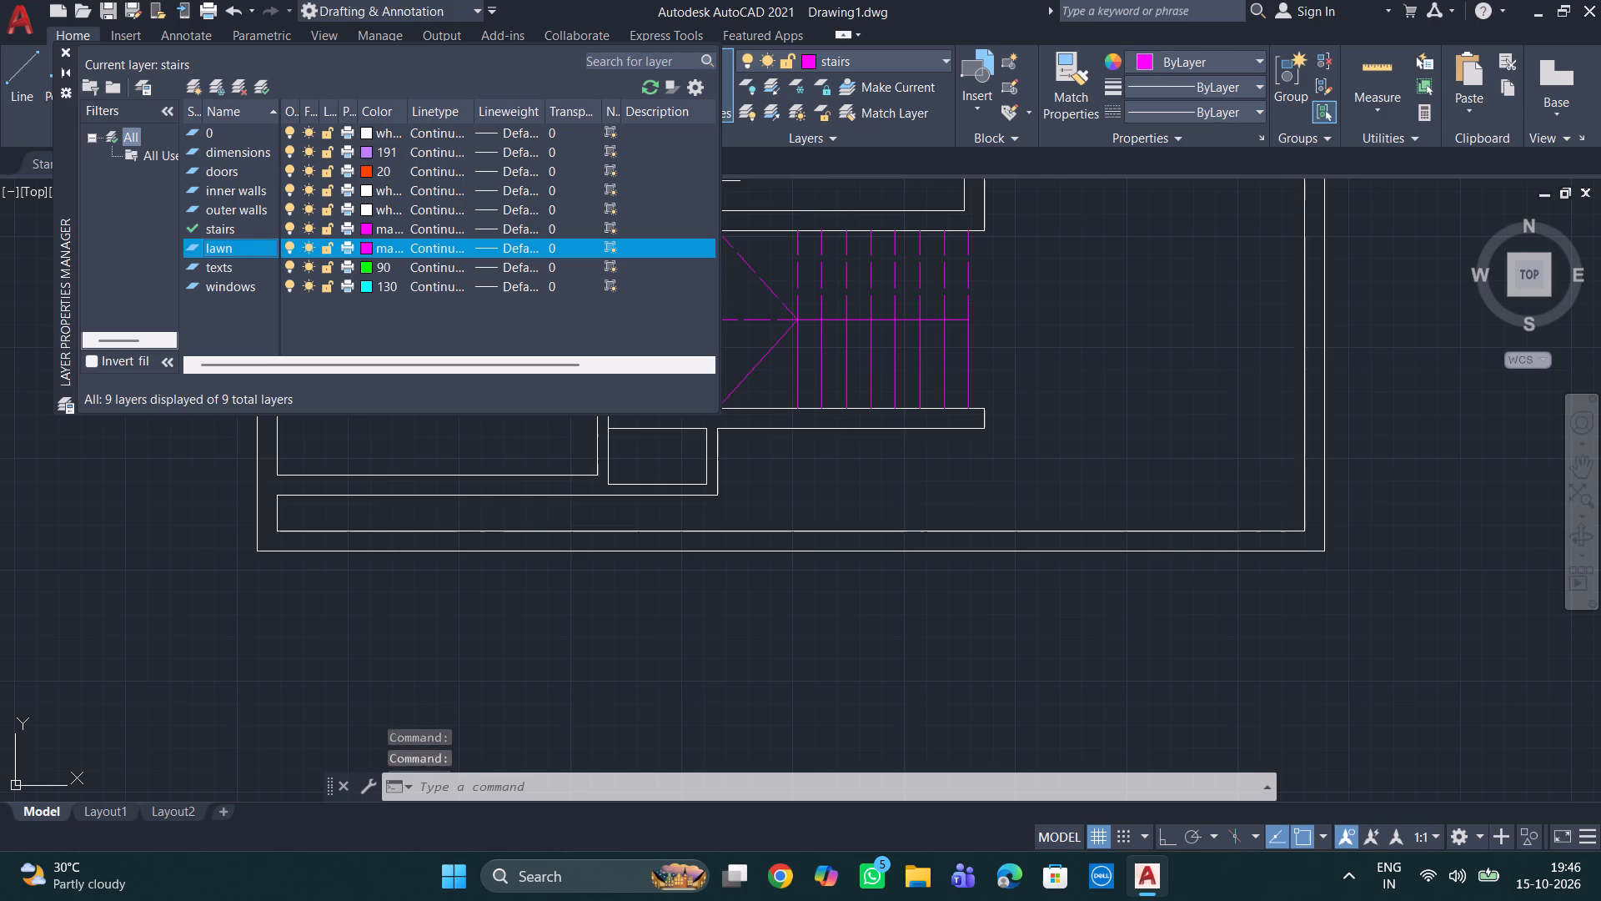
pyautogui.click(366, 244)
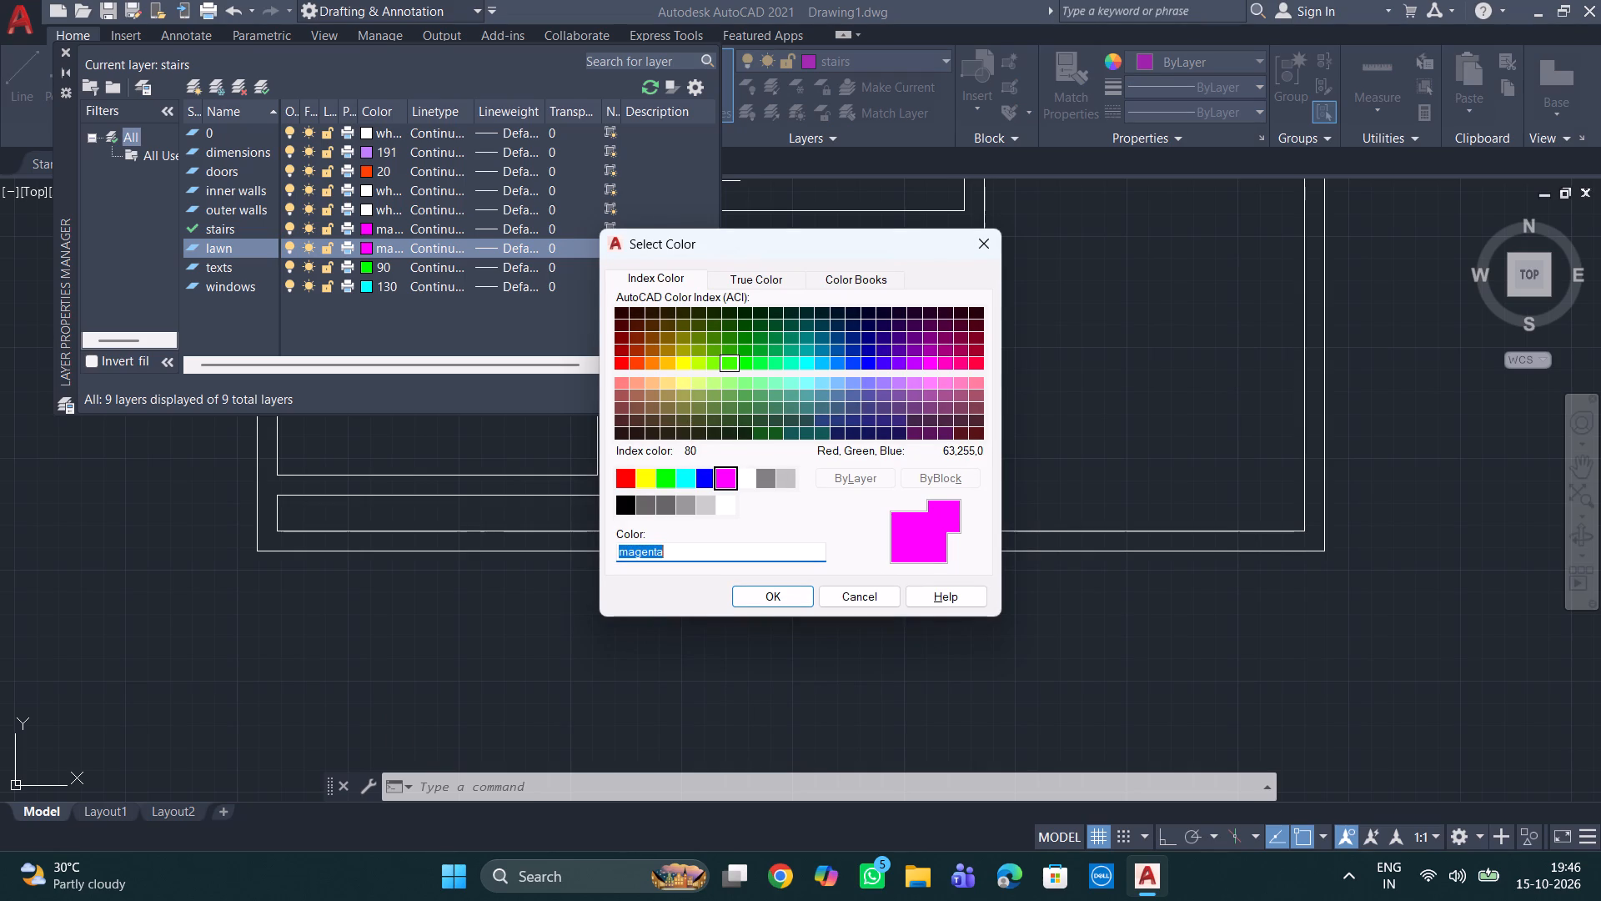
pyautogui.click(672, 477)
pyautogui.click(777, 596)
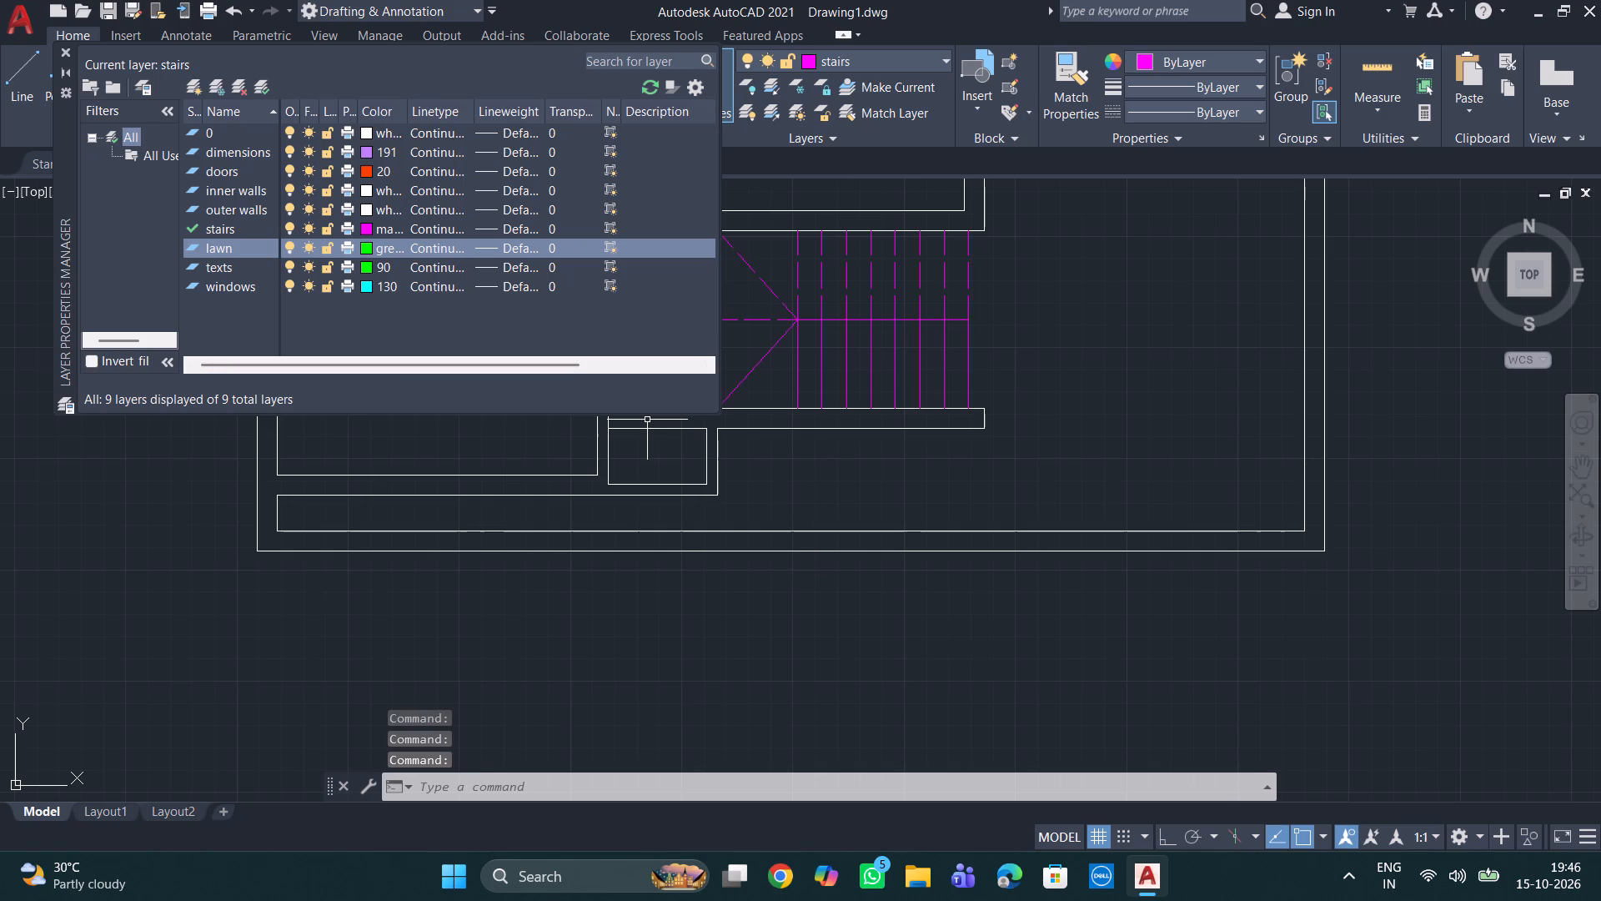
pyautogui.click(65, 53)
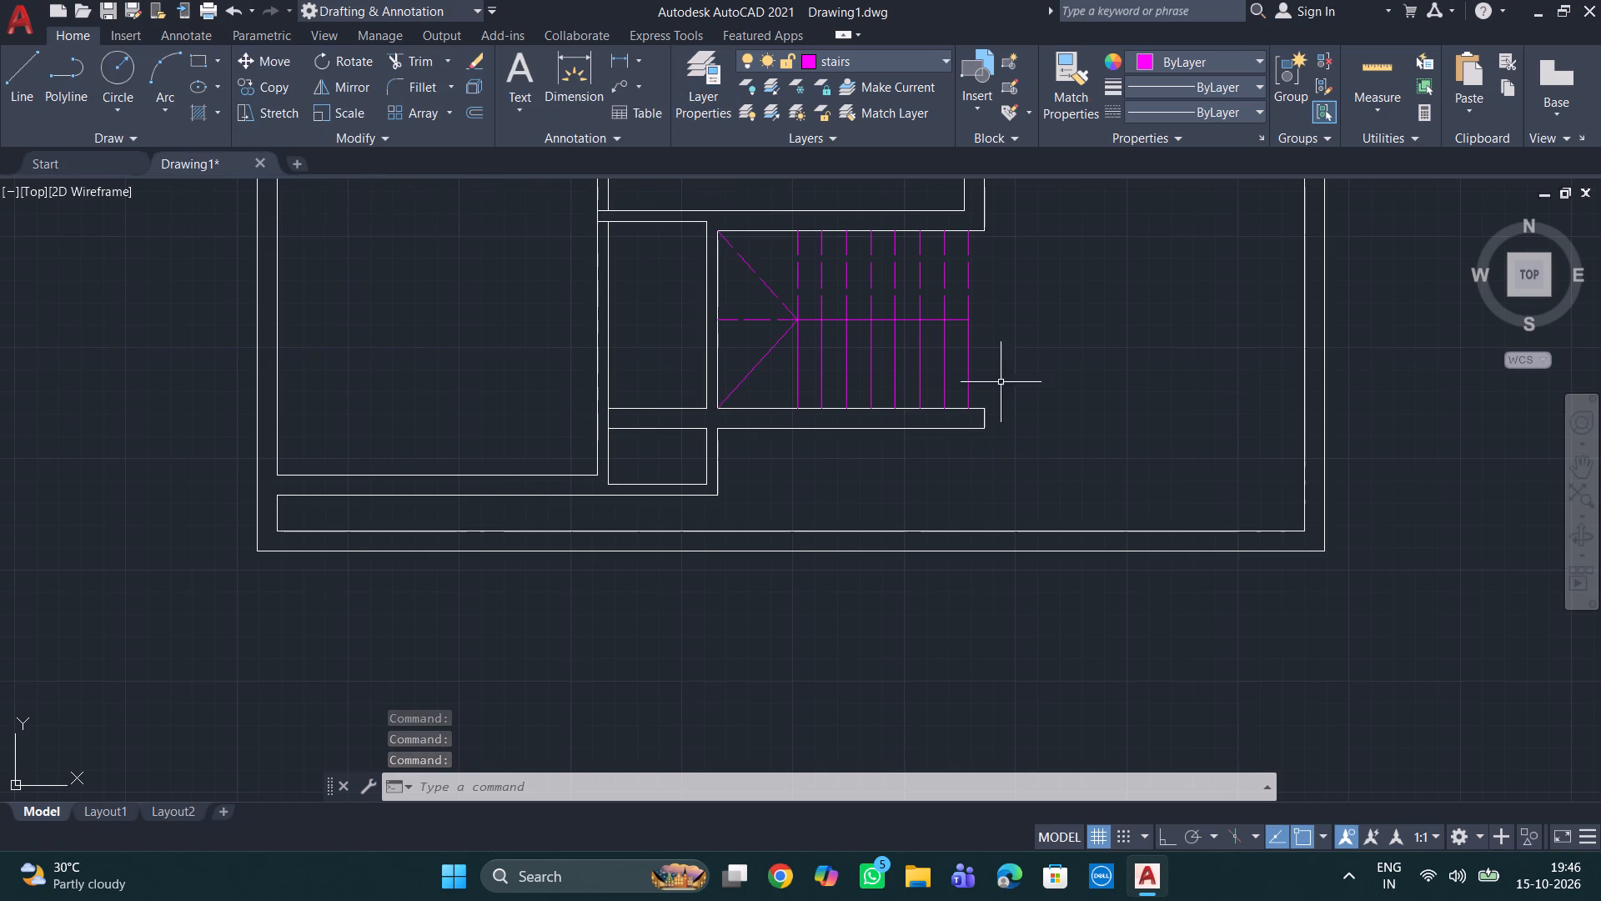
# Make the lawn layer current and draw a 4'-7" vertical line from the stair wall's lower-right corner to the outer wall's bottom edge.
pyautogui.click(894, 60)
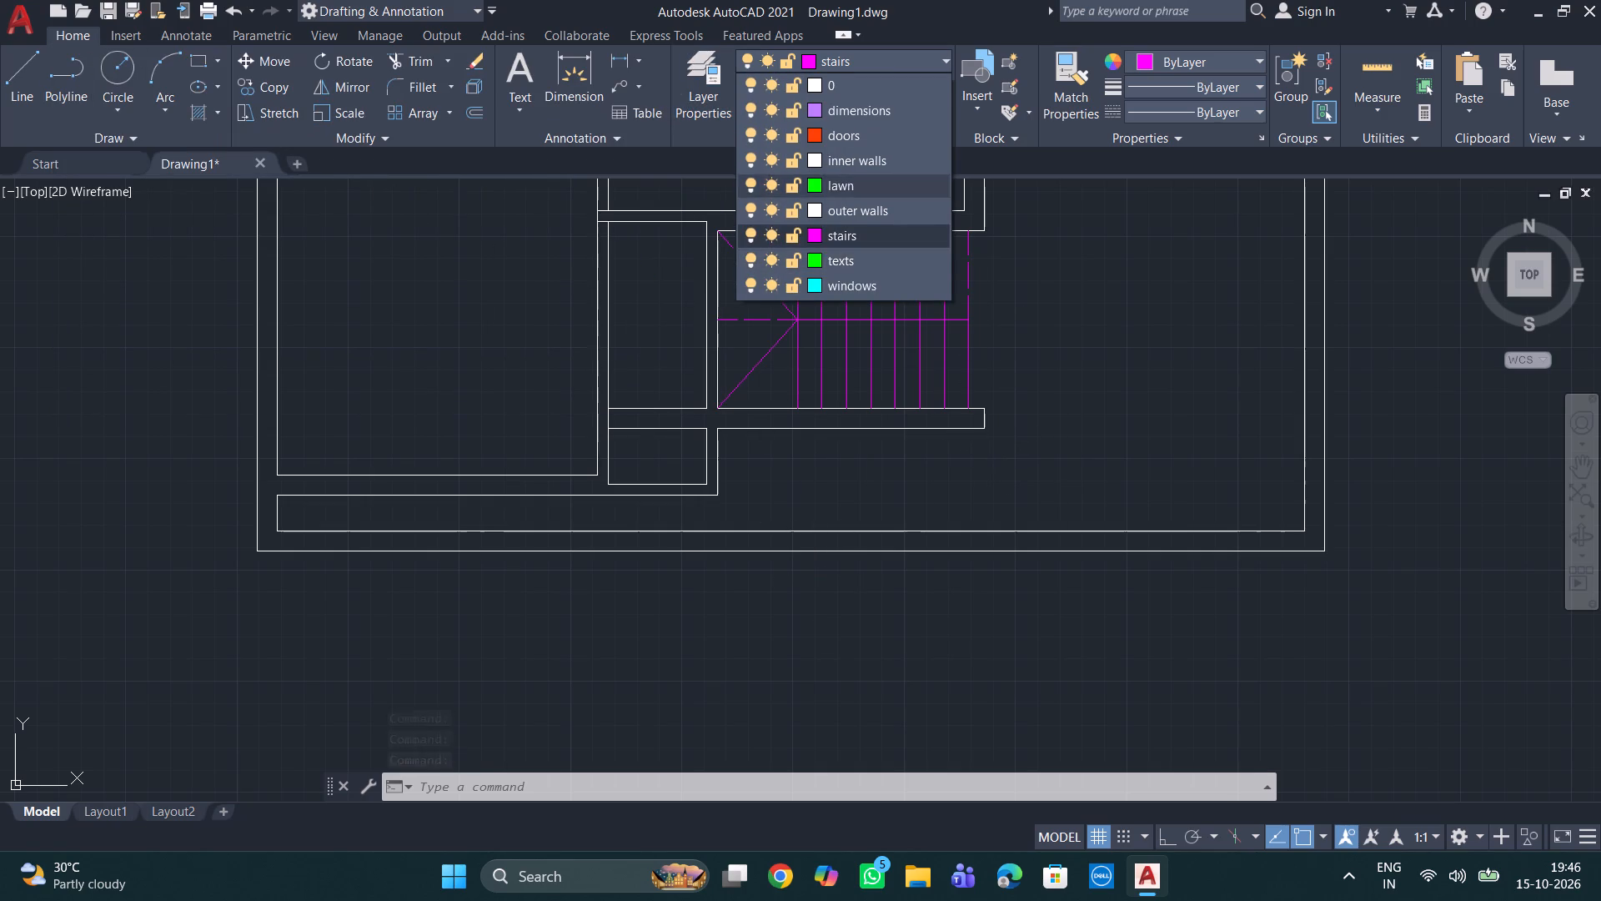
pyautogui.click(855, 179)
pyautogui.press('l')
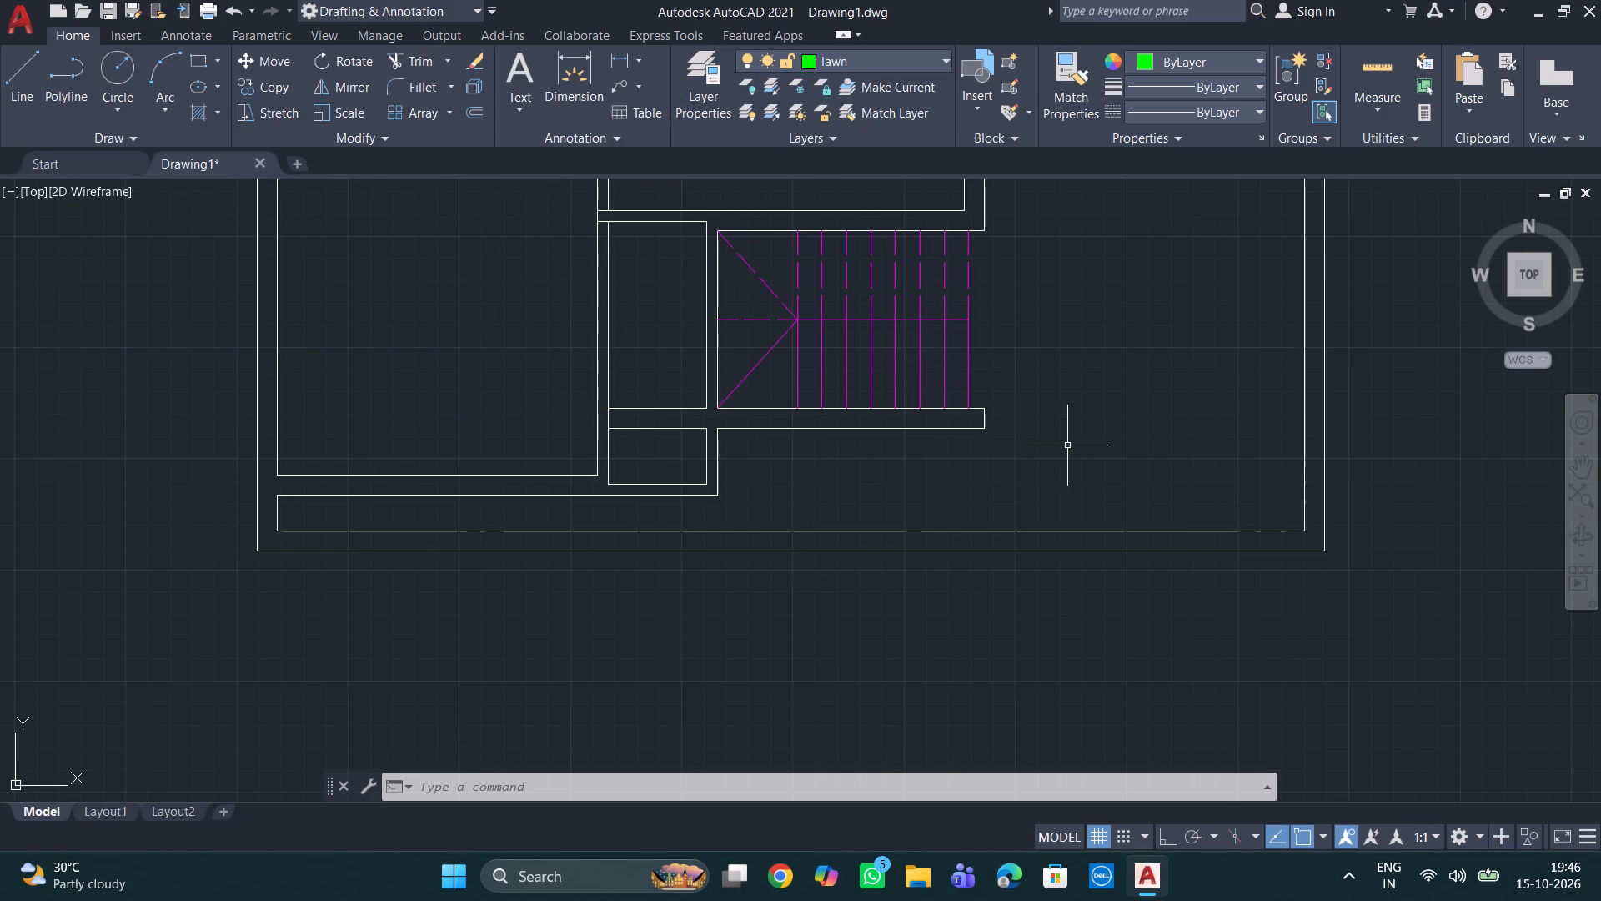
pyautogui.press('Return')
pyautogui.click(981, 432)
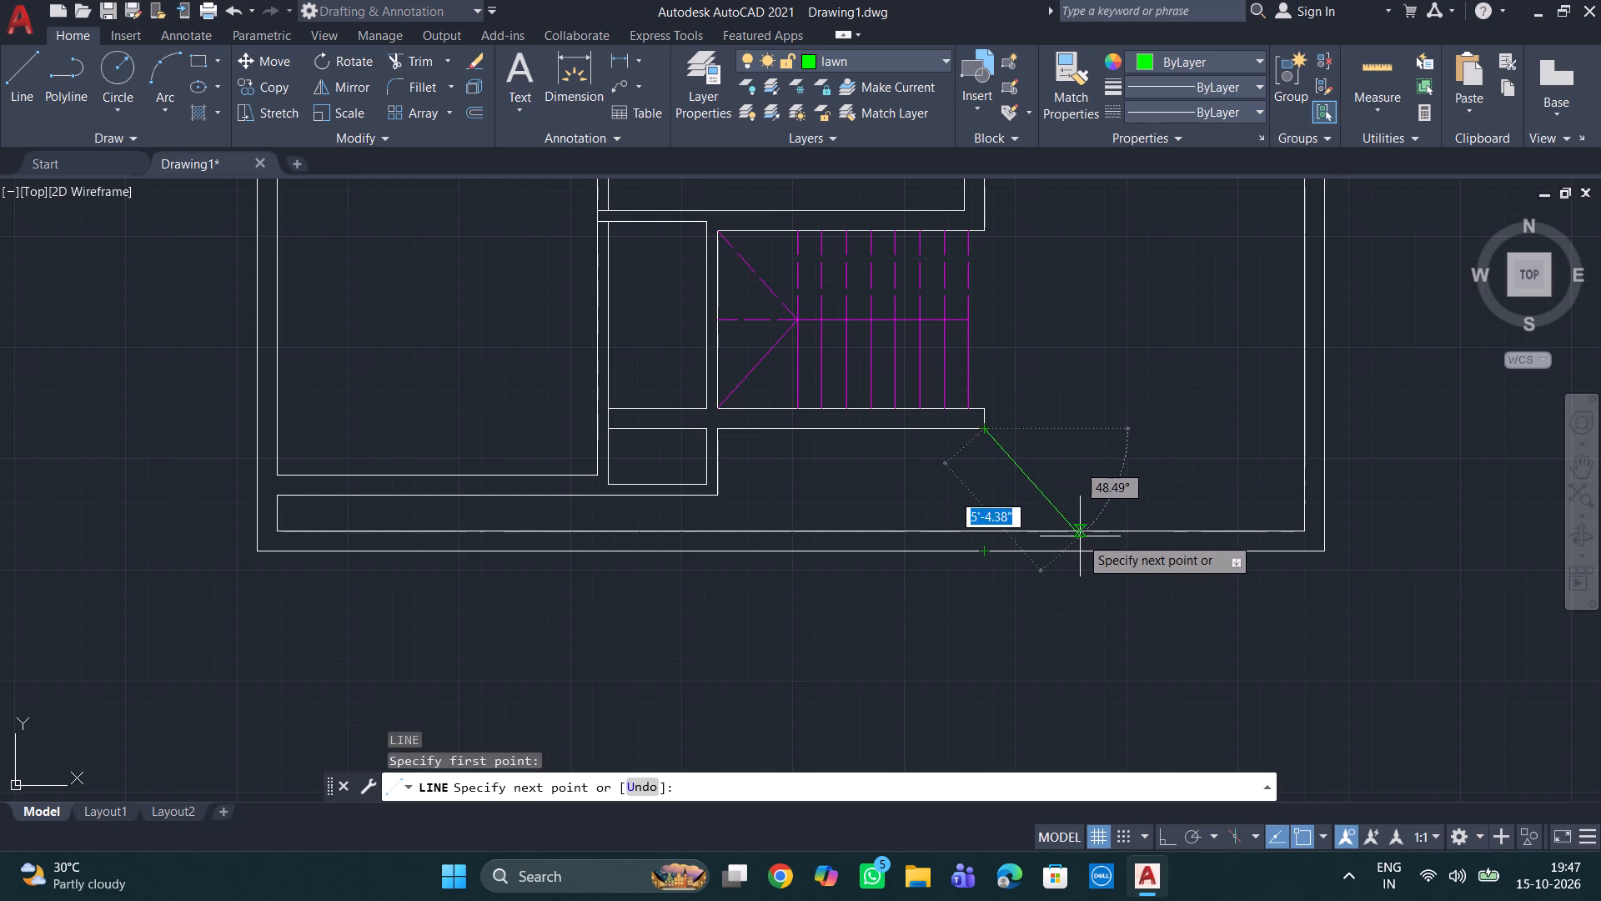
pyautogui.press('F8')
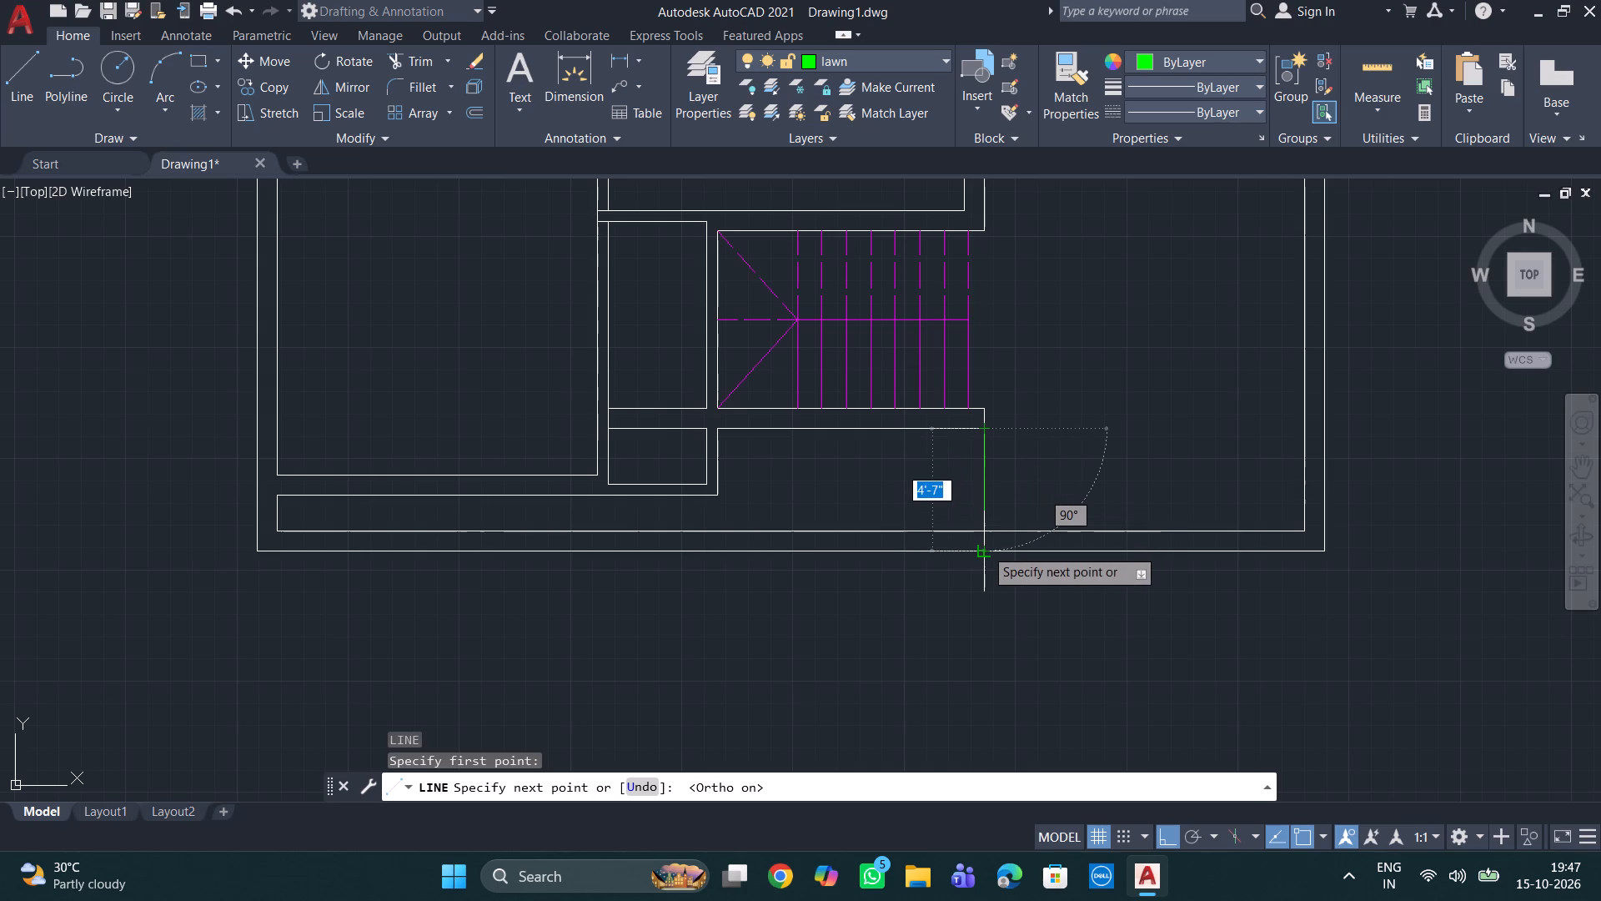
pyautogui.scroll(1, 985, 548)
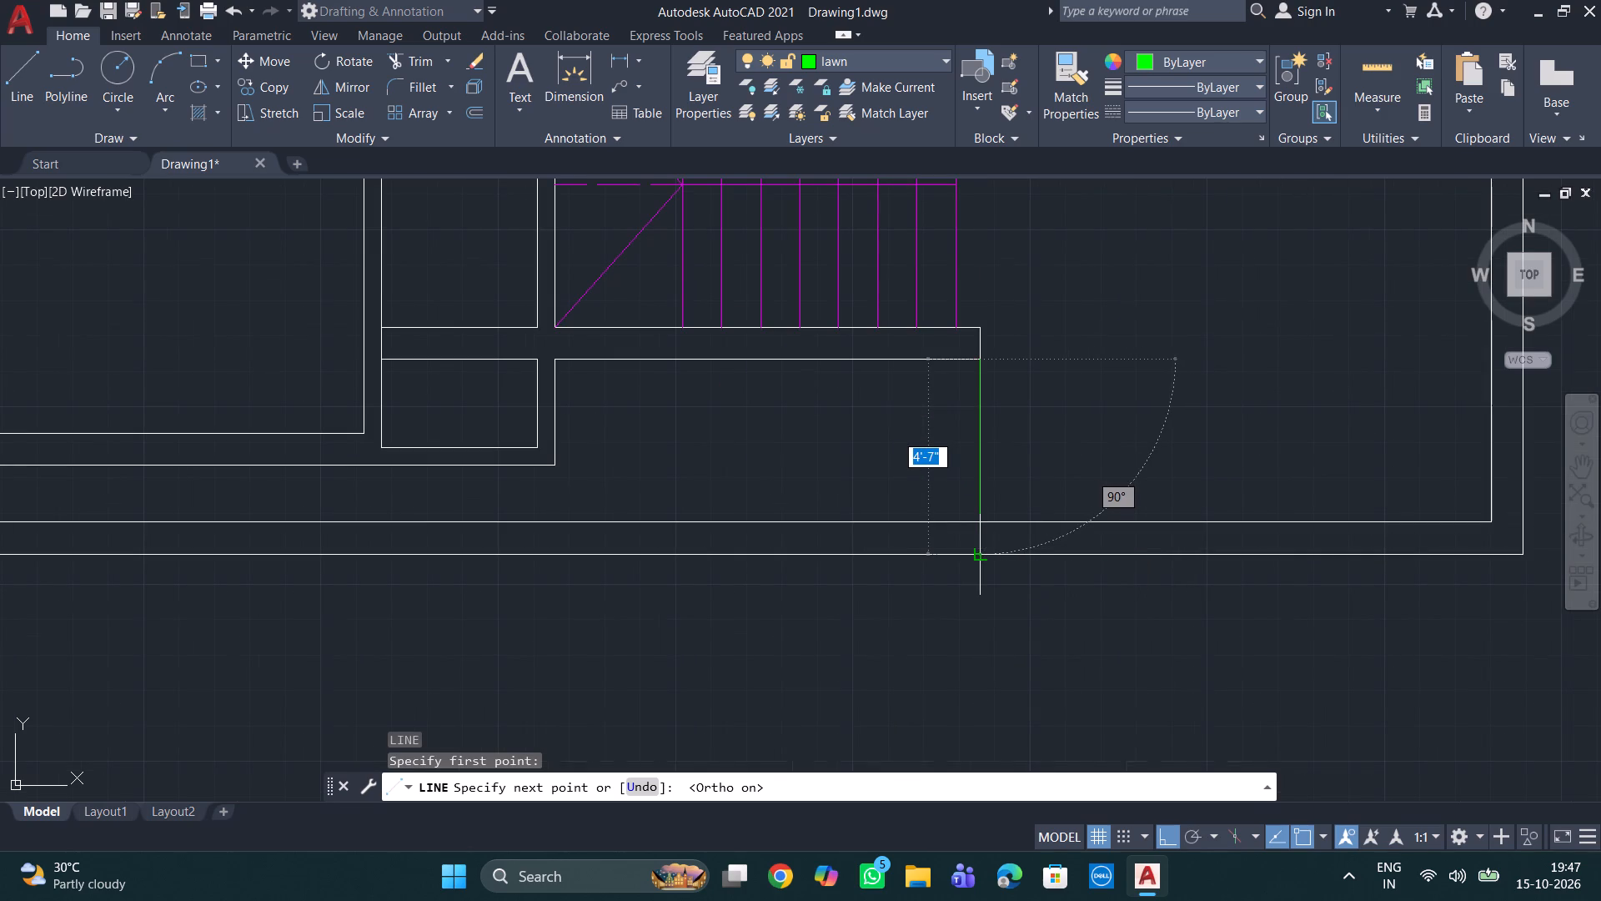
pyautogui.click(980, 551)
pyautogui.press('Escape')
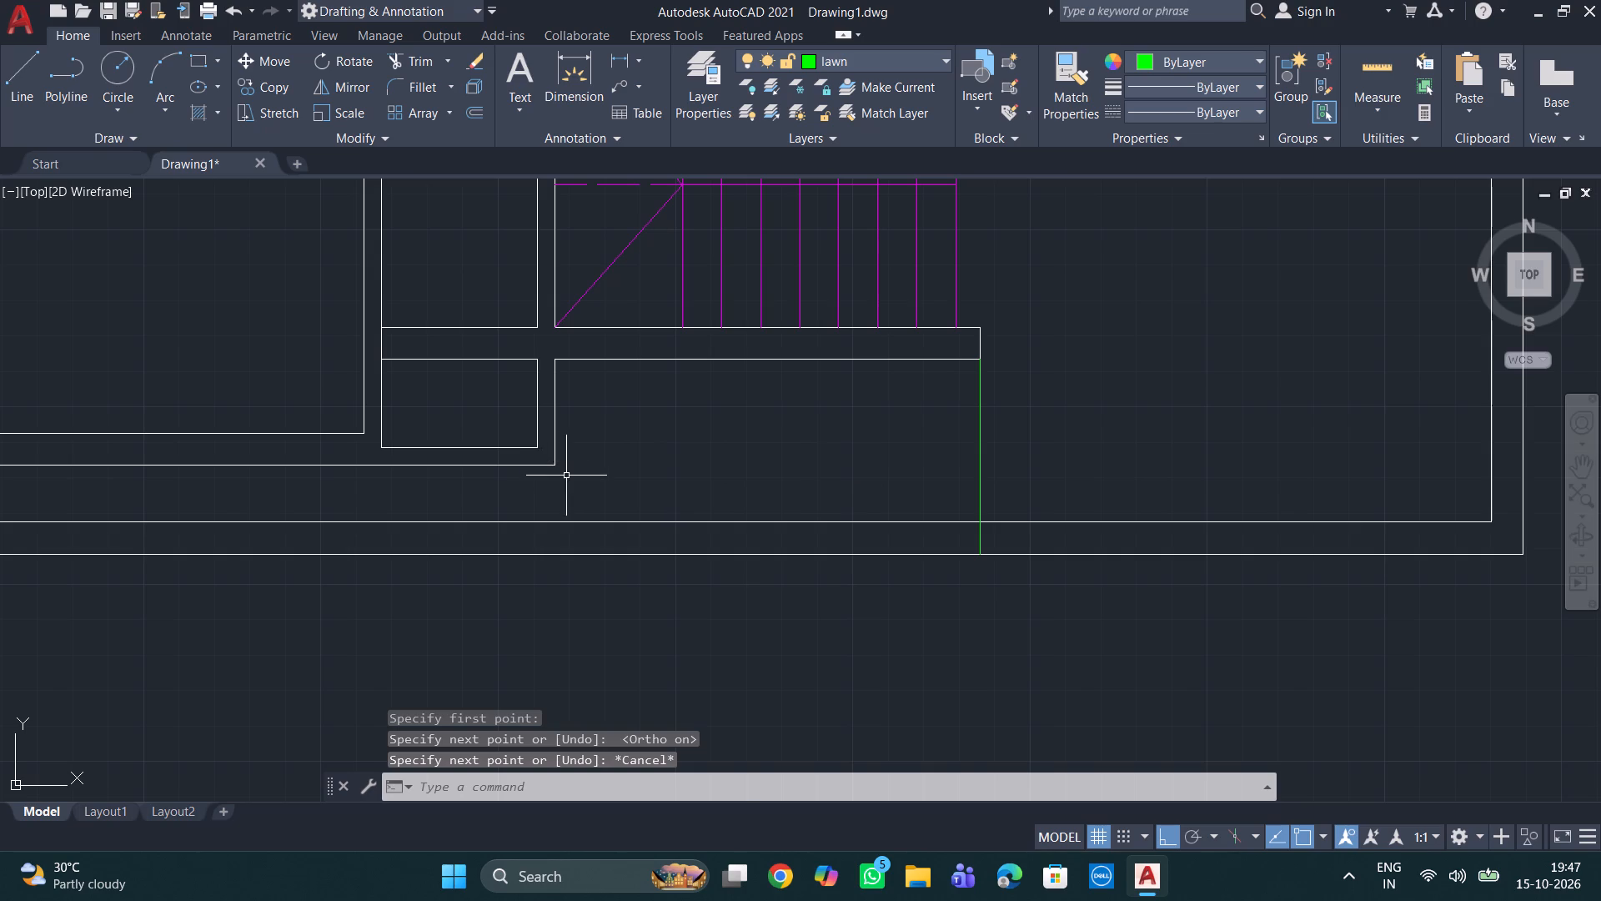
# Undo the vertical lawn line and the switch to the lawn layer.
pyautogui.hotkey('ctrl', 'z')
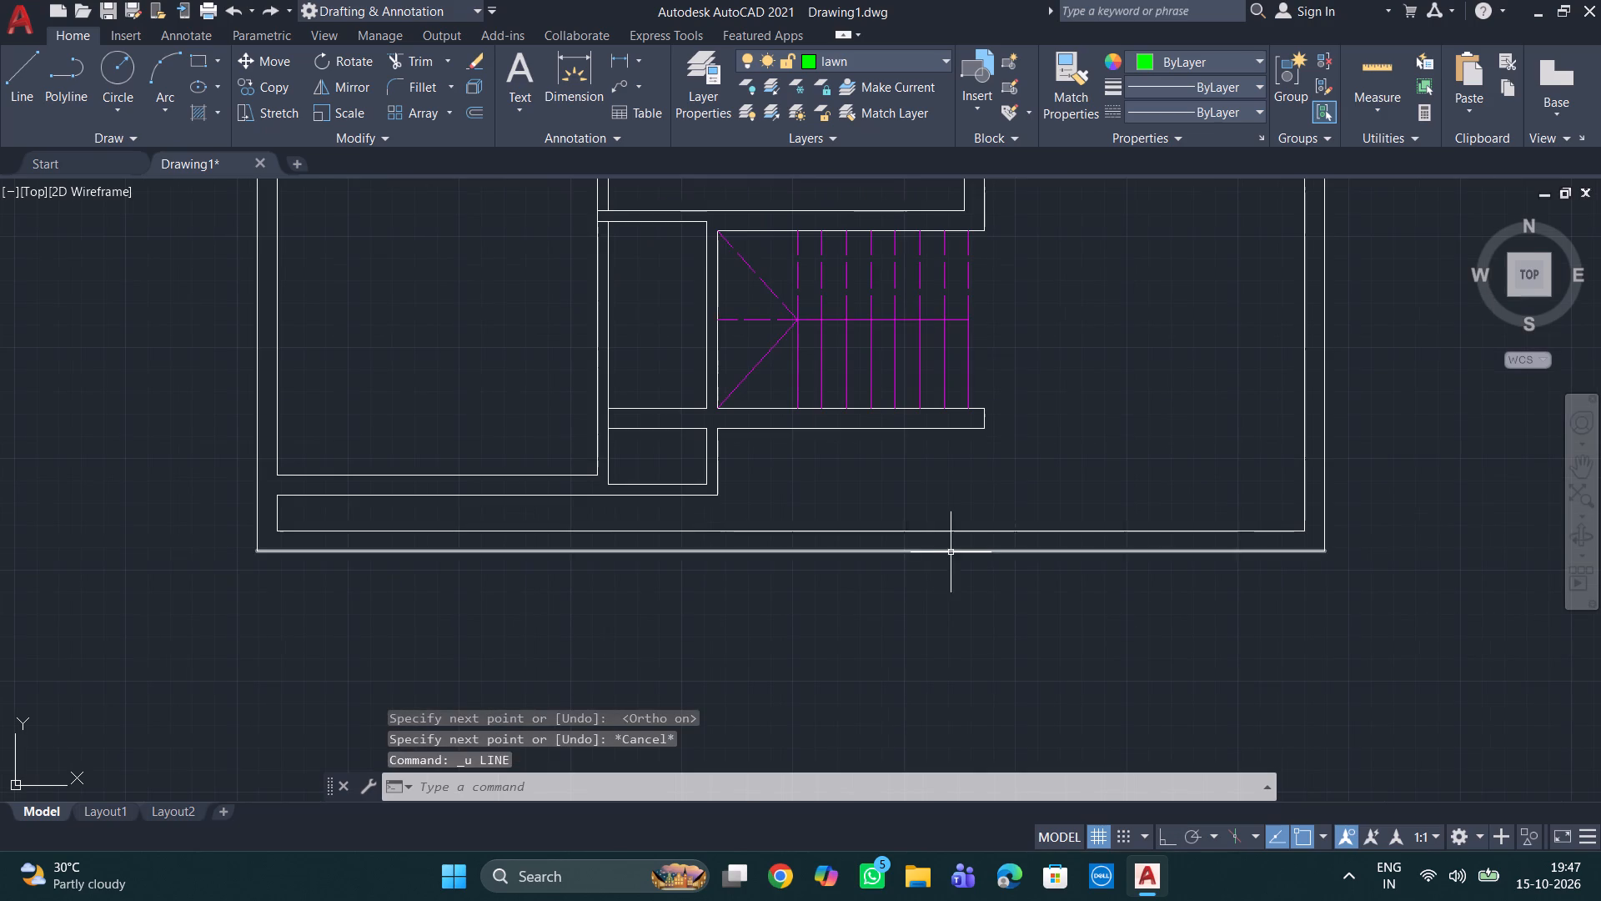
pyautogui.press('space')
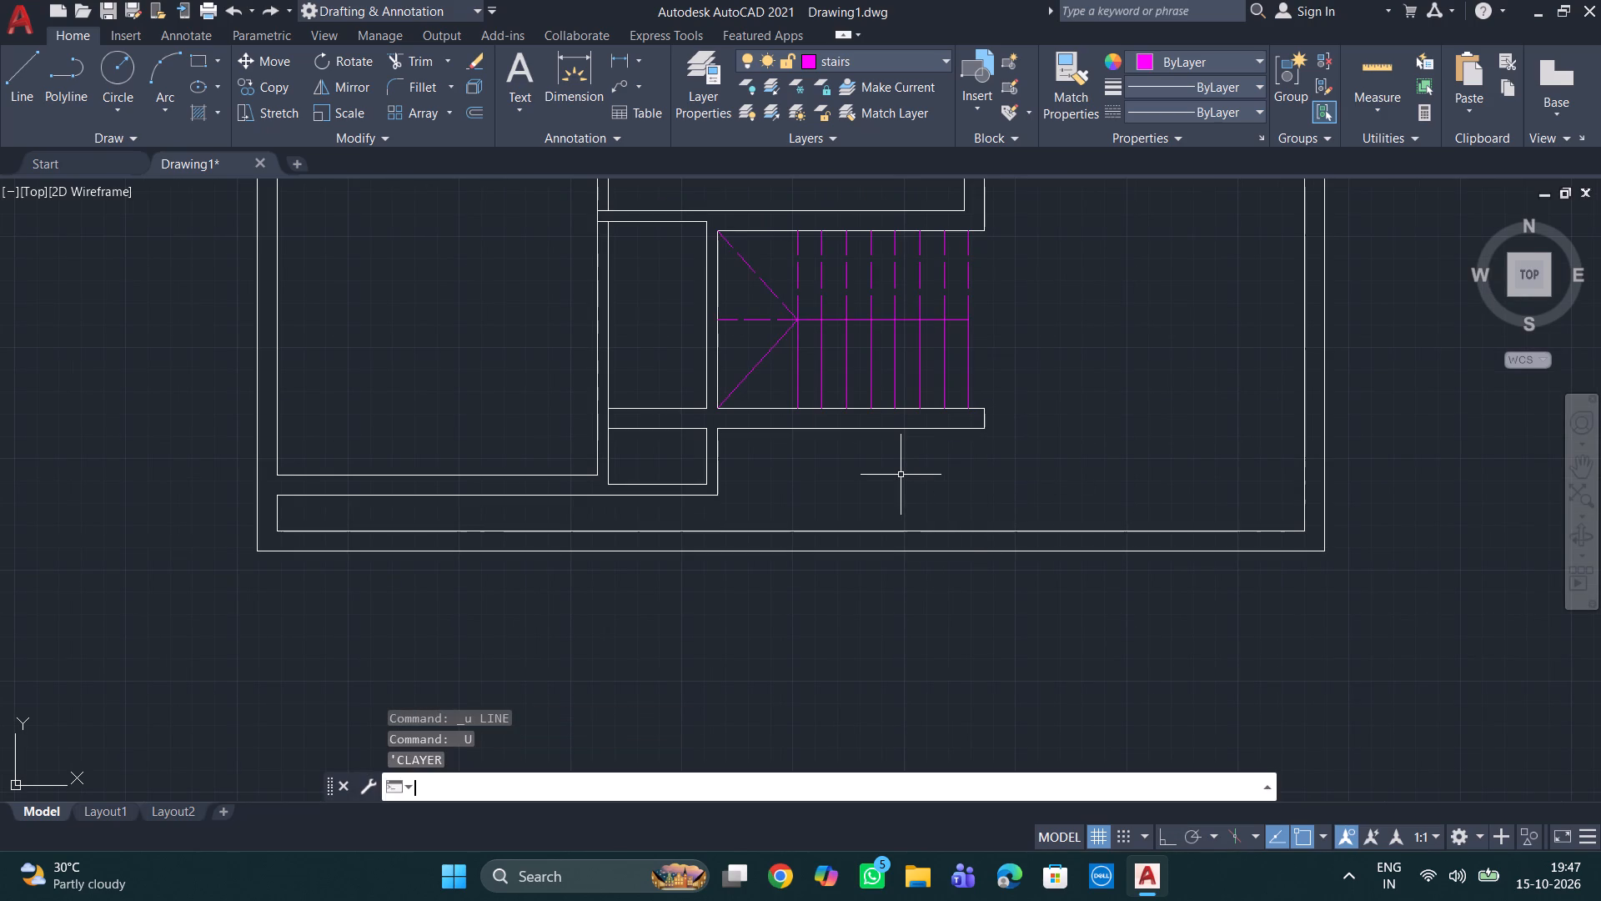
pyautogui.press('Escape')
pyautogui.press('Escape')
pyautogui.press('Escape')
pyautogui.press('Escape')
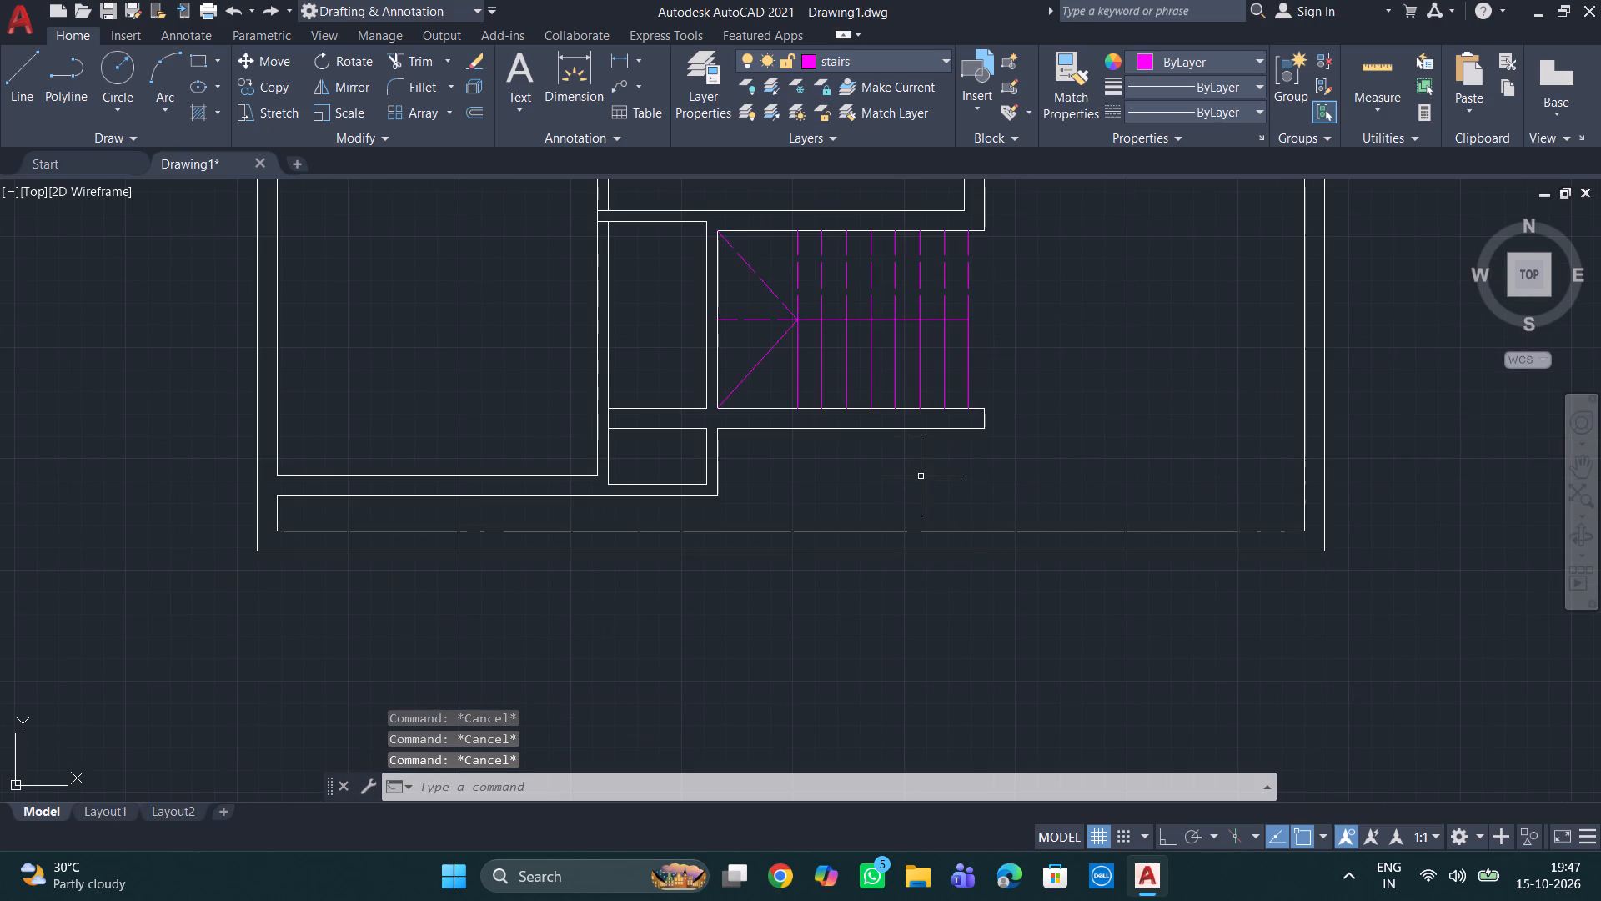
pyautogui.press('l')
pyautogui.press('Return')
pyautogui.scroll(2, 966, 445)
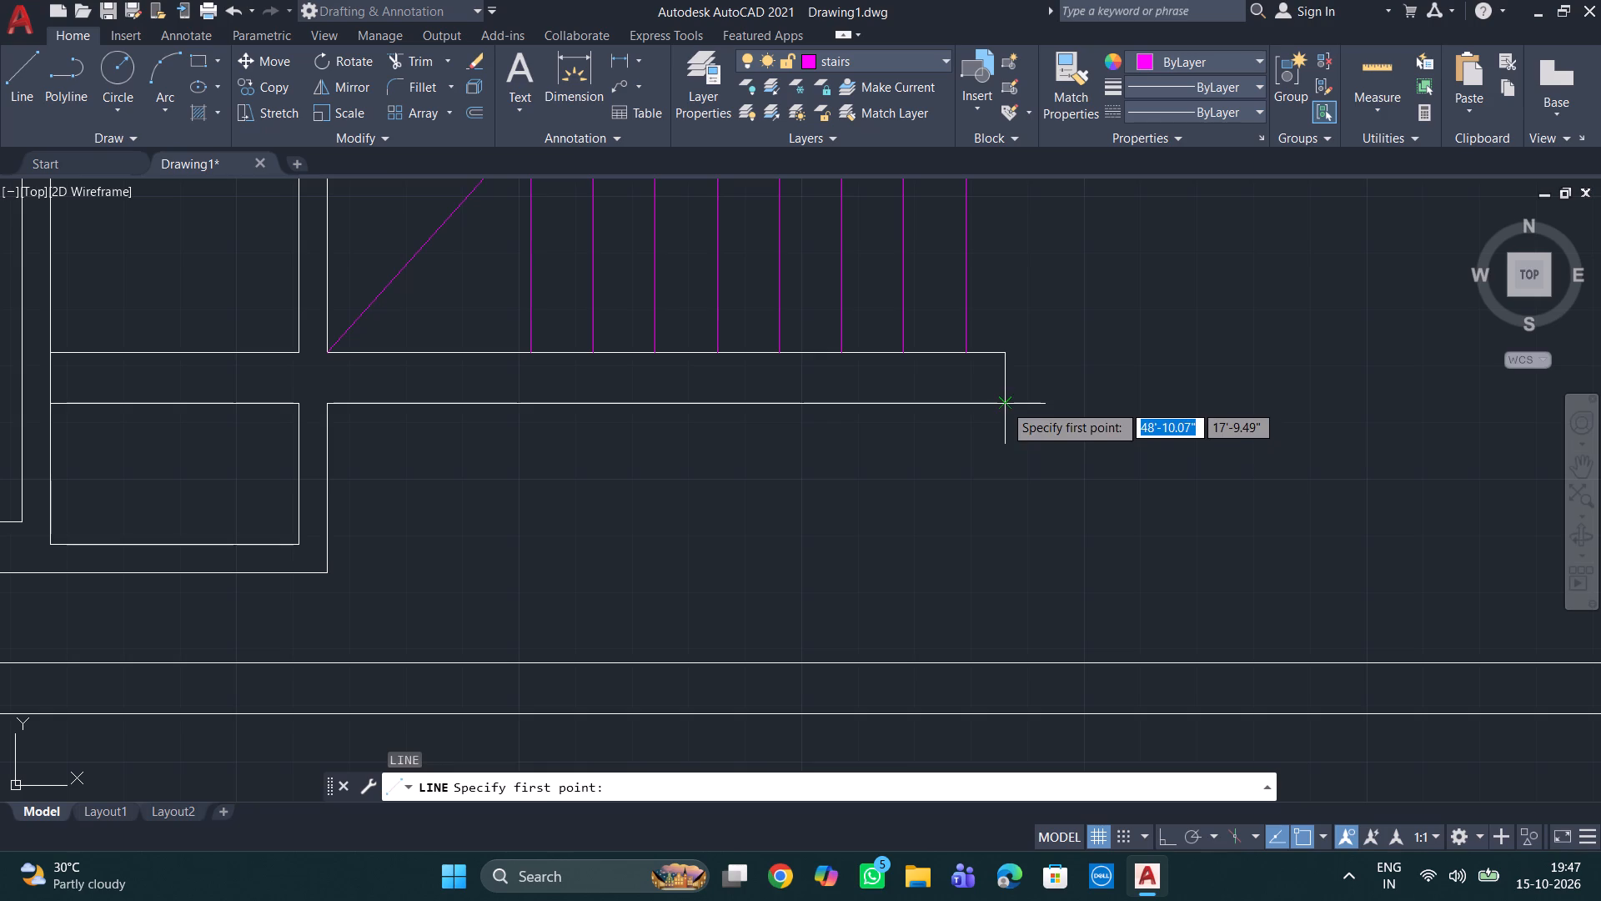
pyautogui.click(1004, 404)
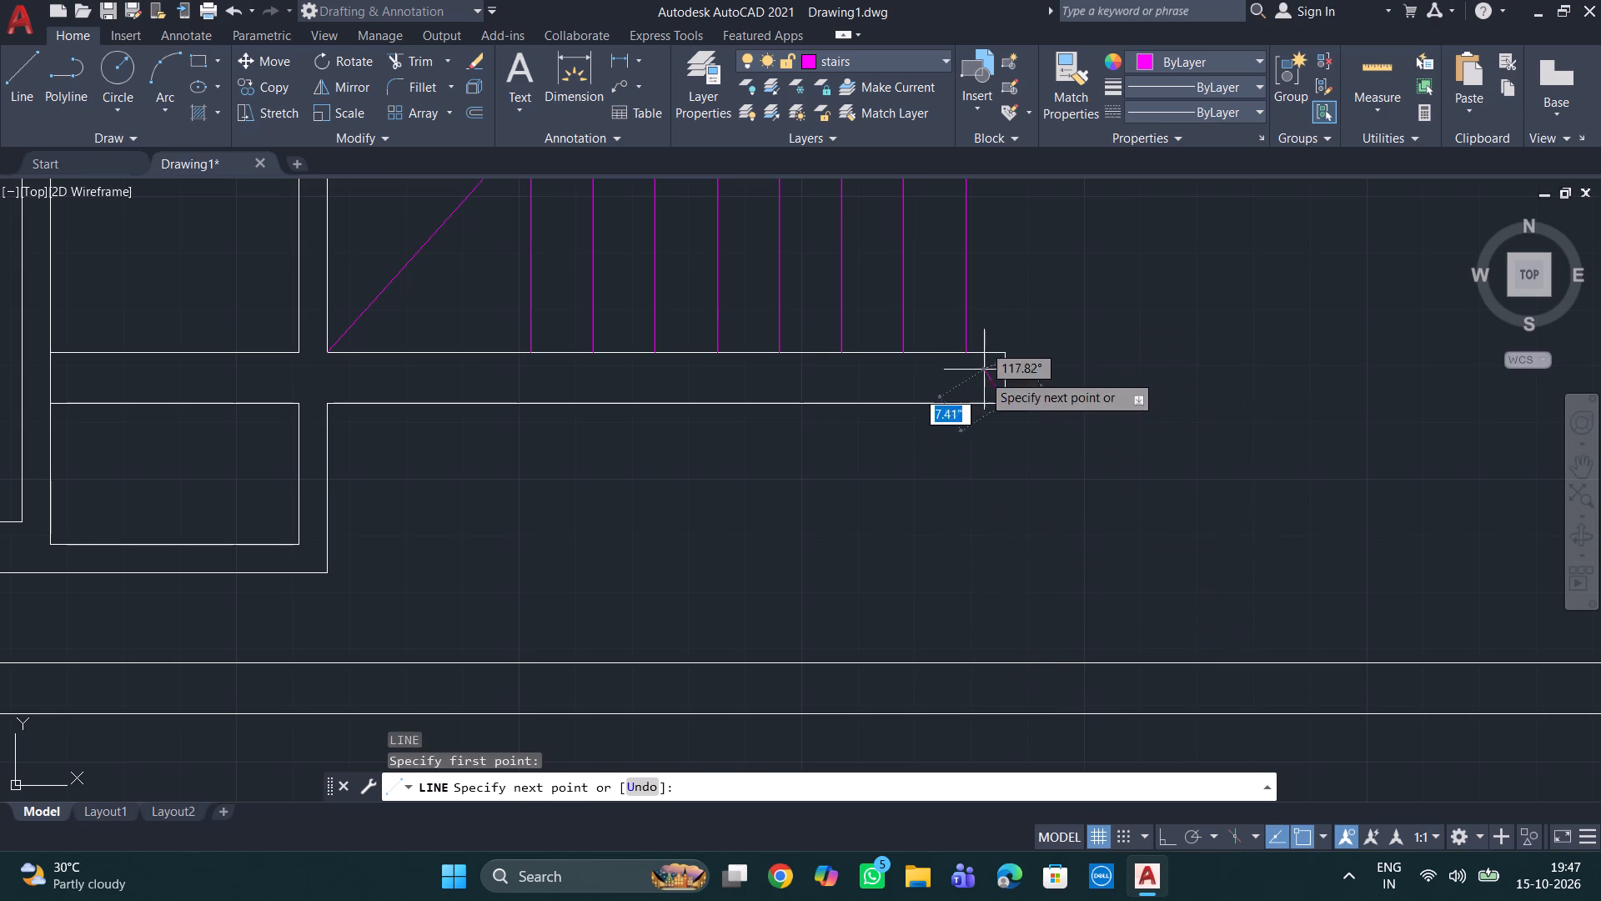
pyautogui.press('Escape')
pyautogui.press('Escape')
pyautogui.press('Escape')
# On the lawn layer with ortho on, draw connected lines from the stair wall's lower-right corner: 4'-7" down, 10' left and 2'-1" up to the wall corner.
pyautogui.click(886, 60)
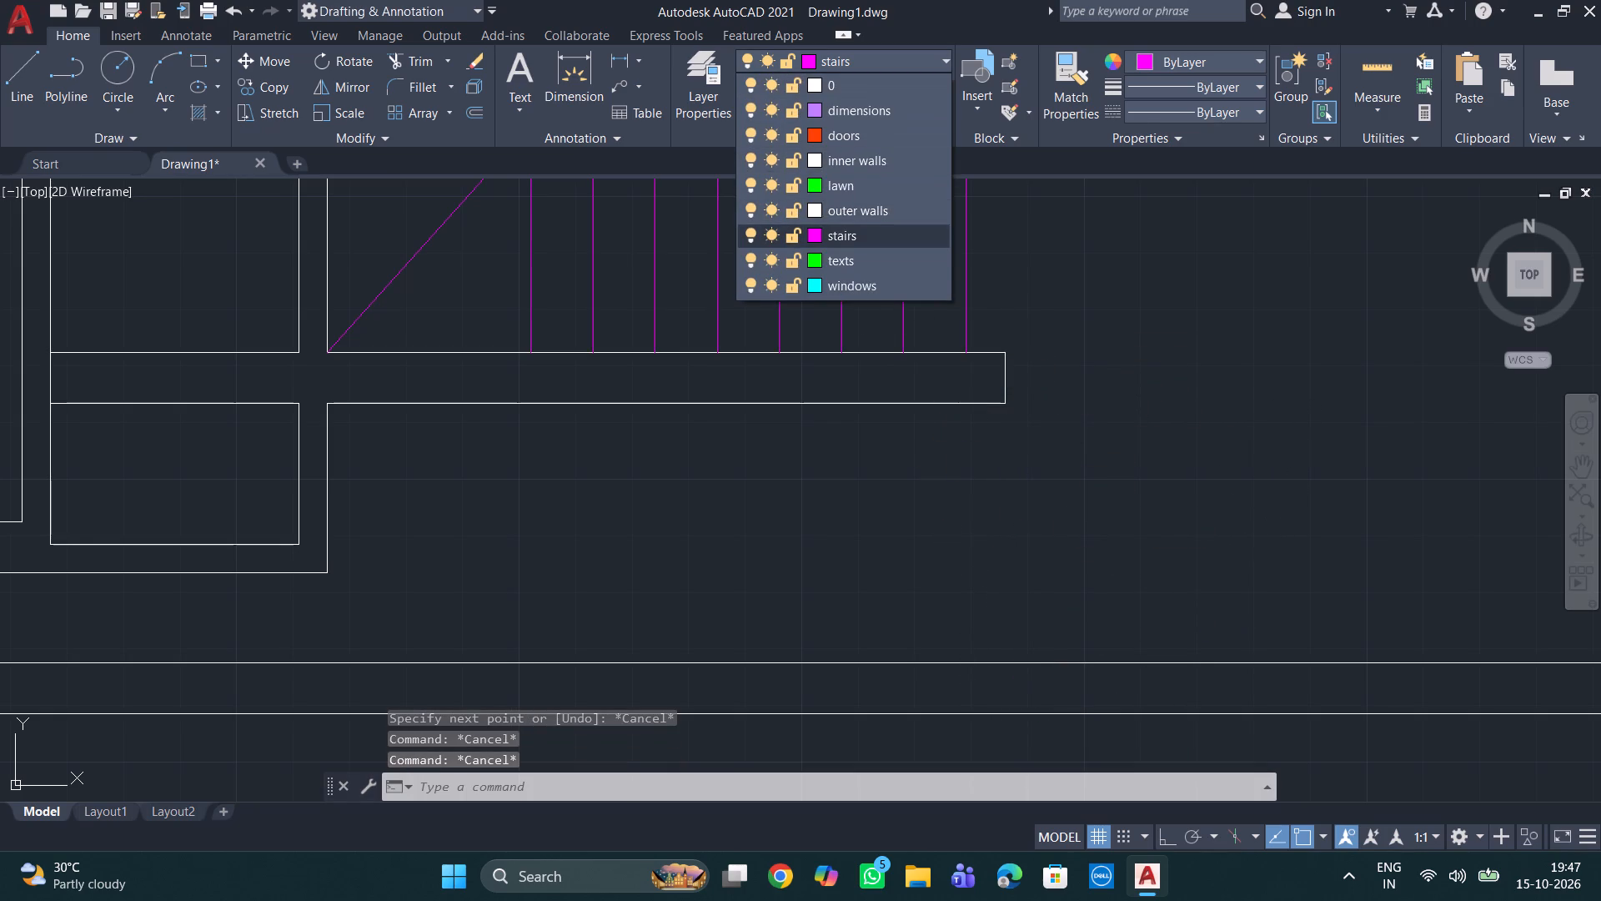
pyautogui.click(851, 180)
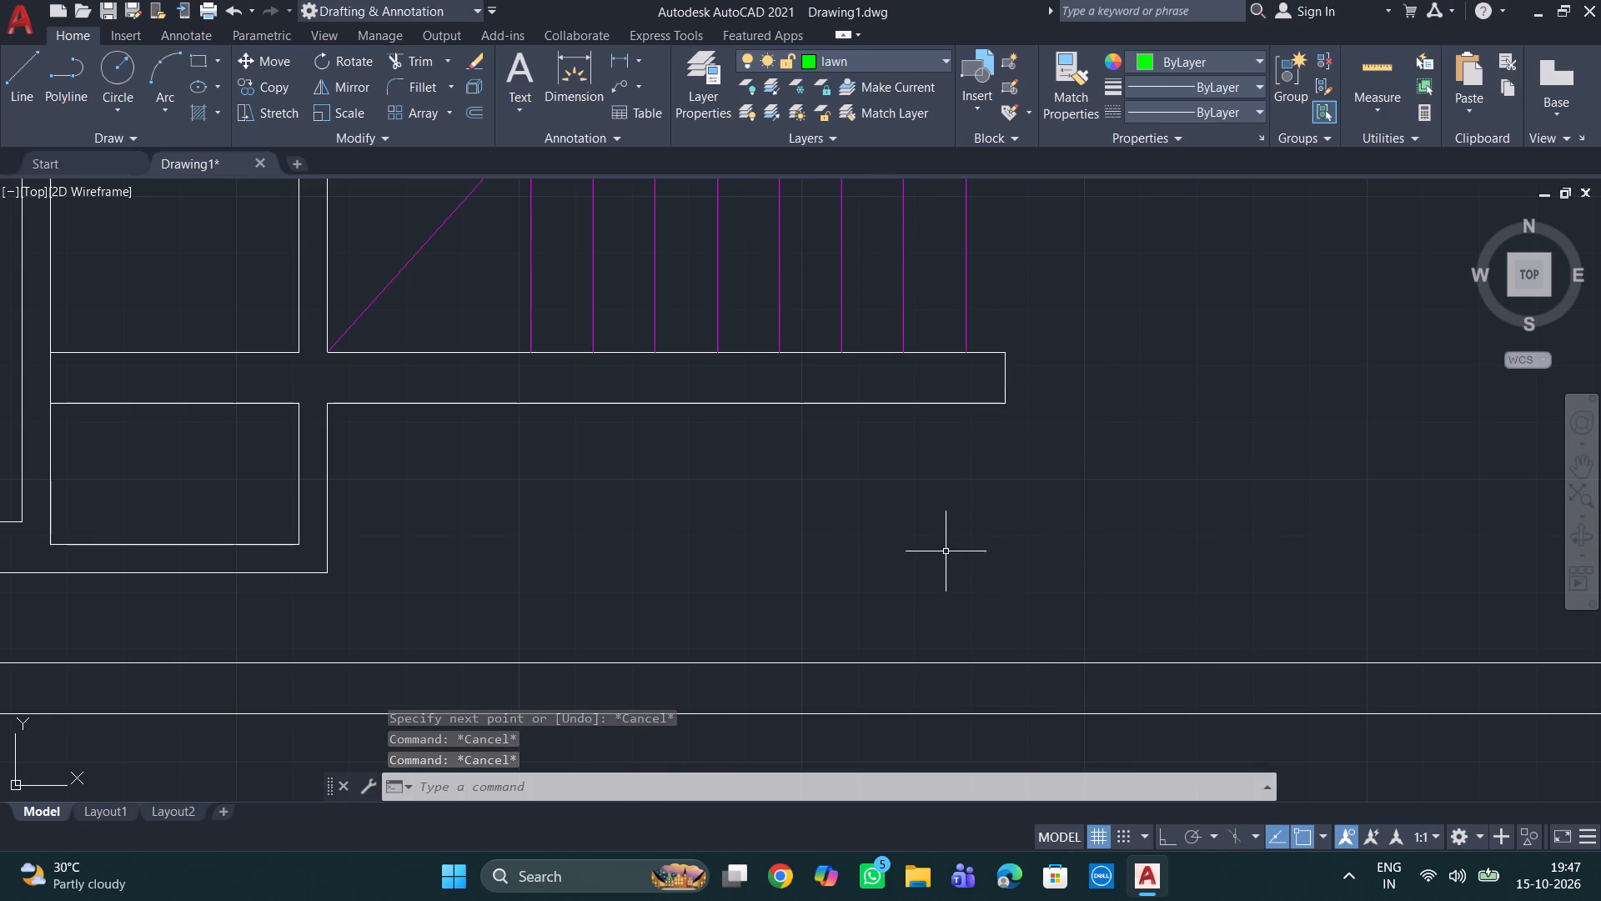
pyautogui.press('F8')
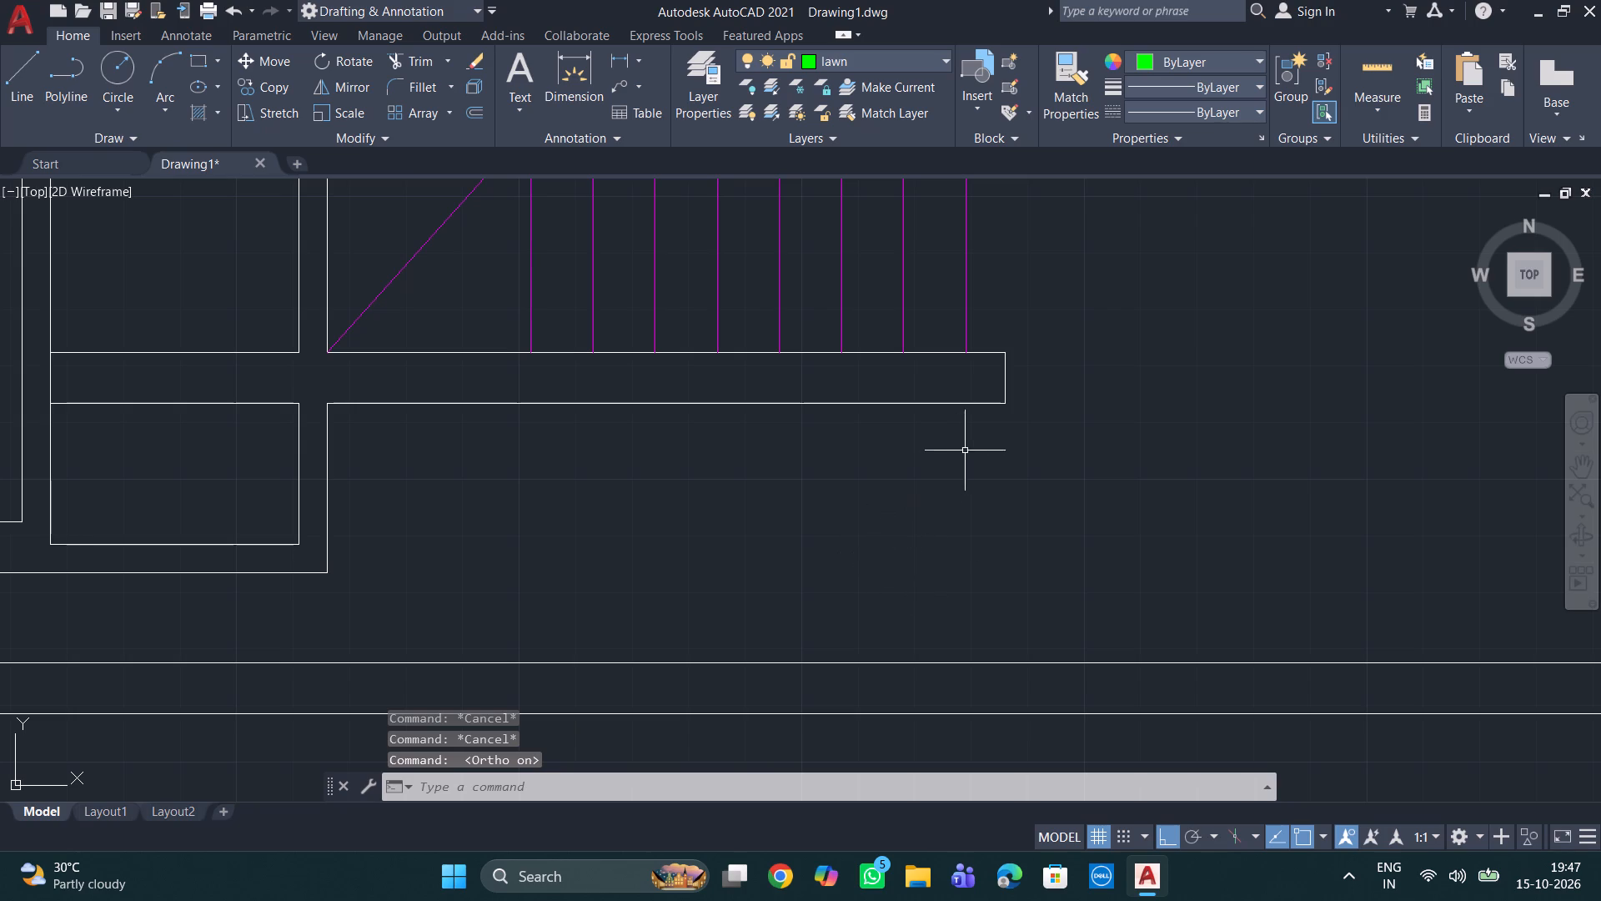
pyautogui.press('l')
pyautogui.press('Return')
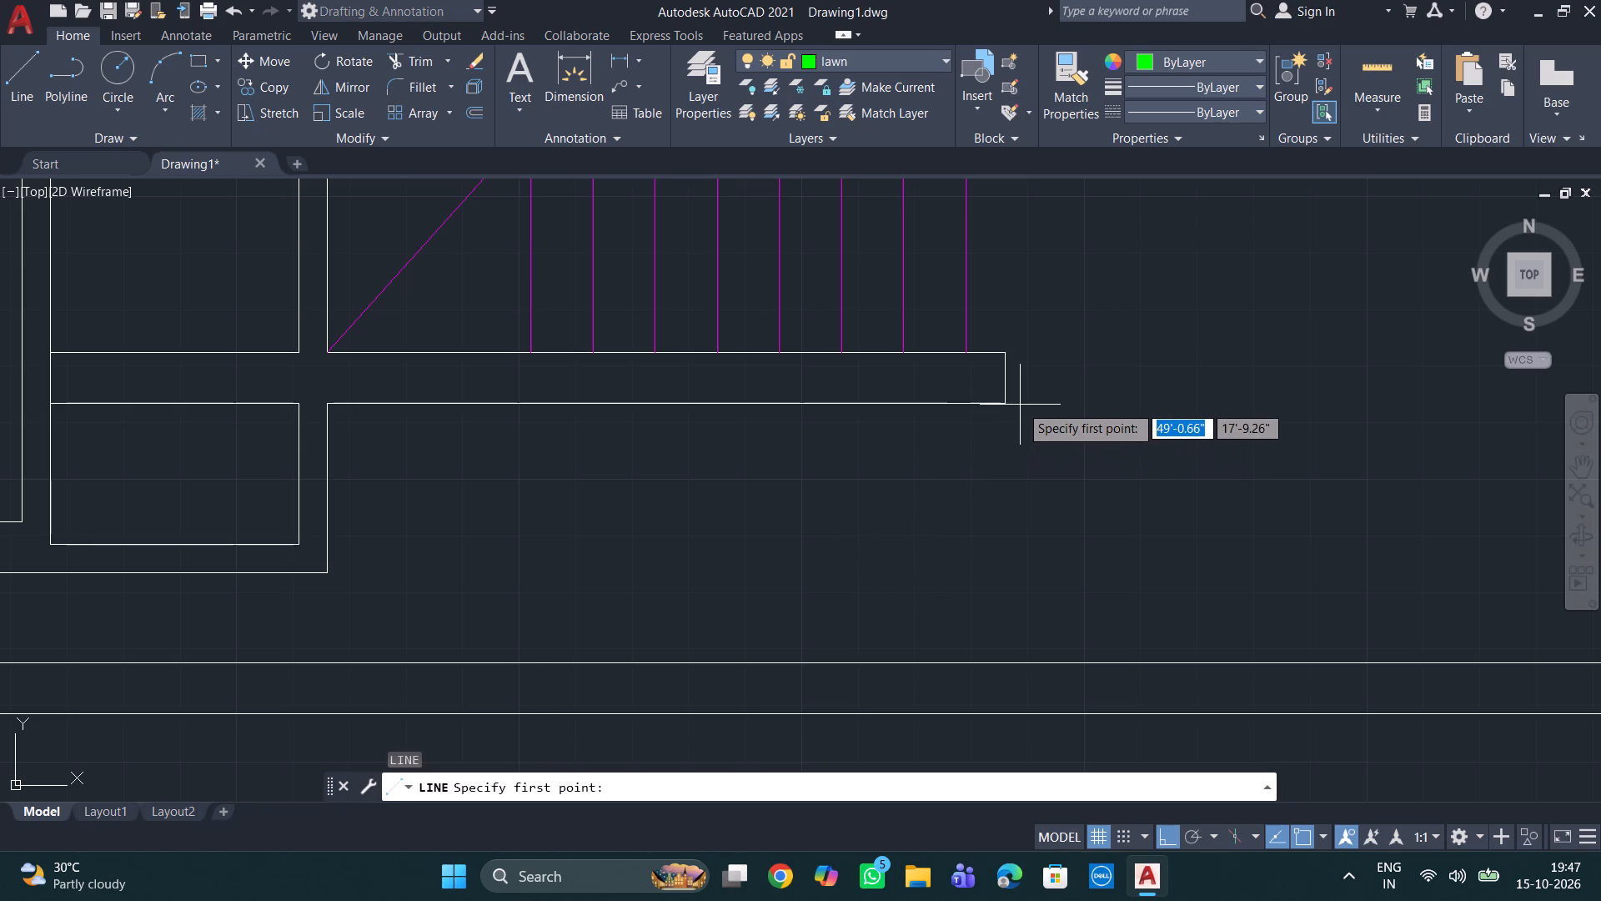
pyautogui.click(1006, 403)
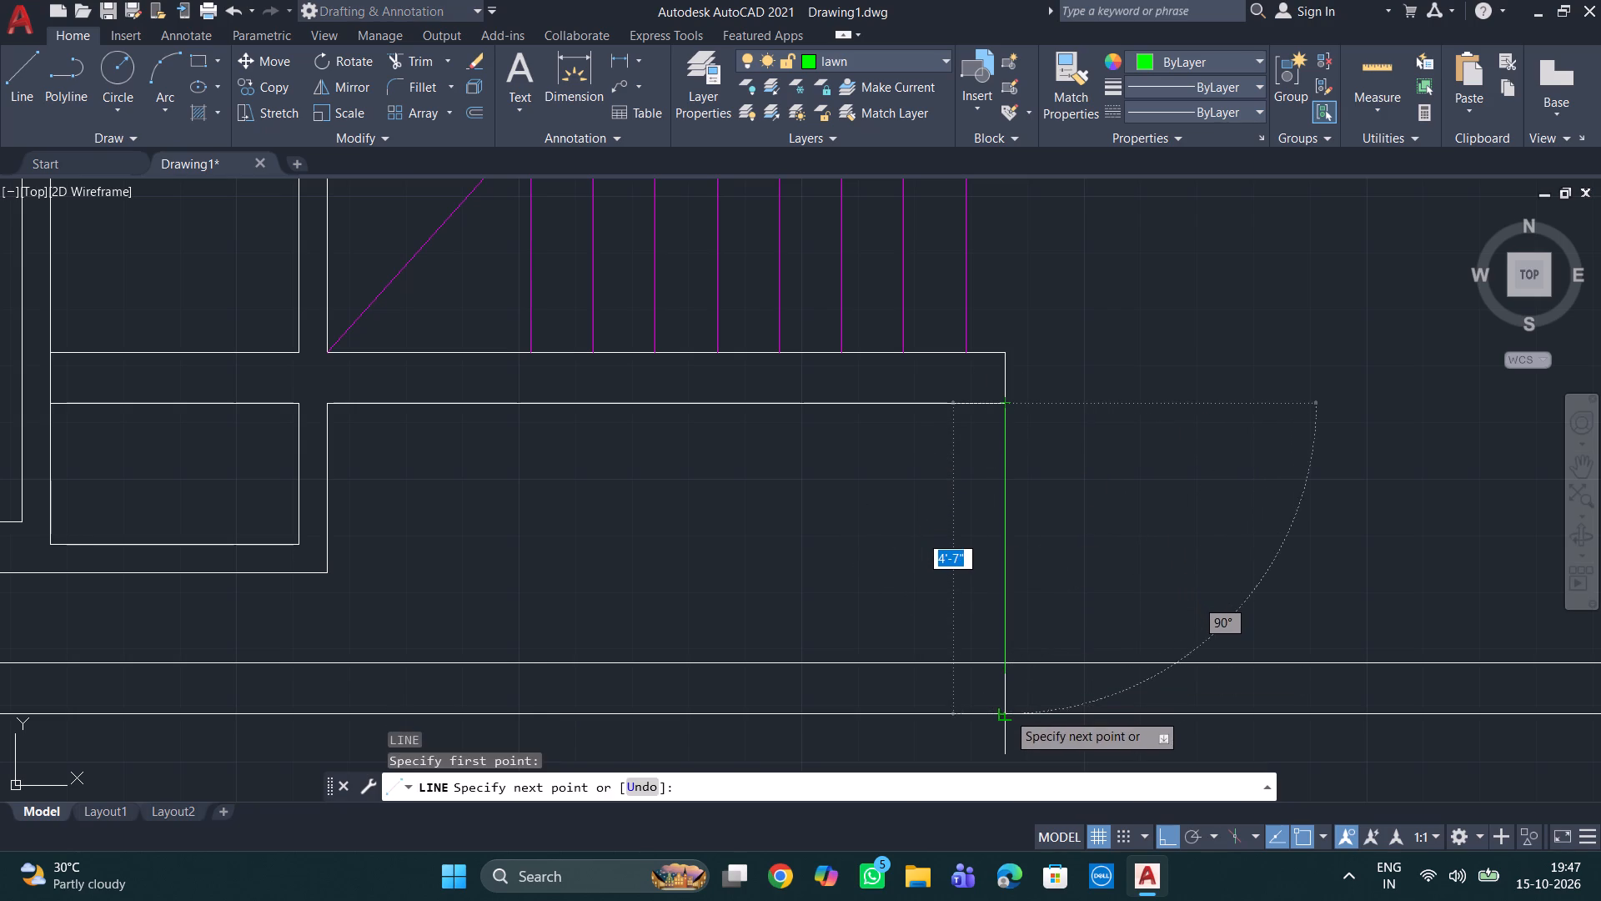
pyautogui.click(1006, 713)
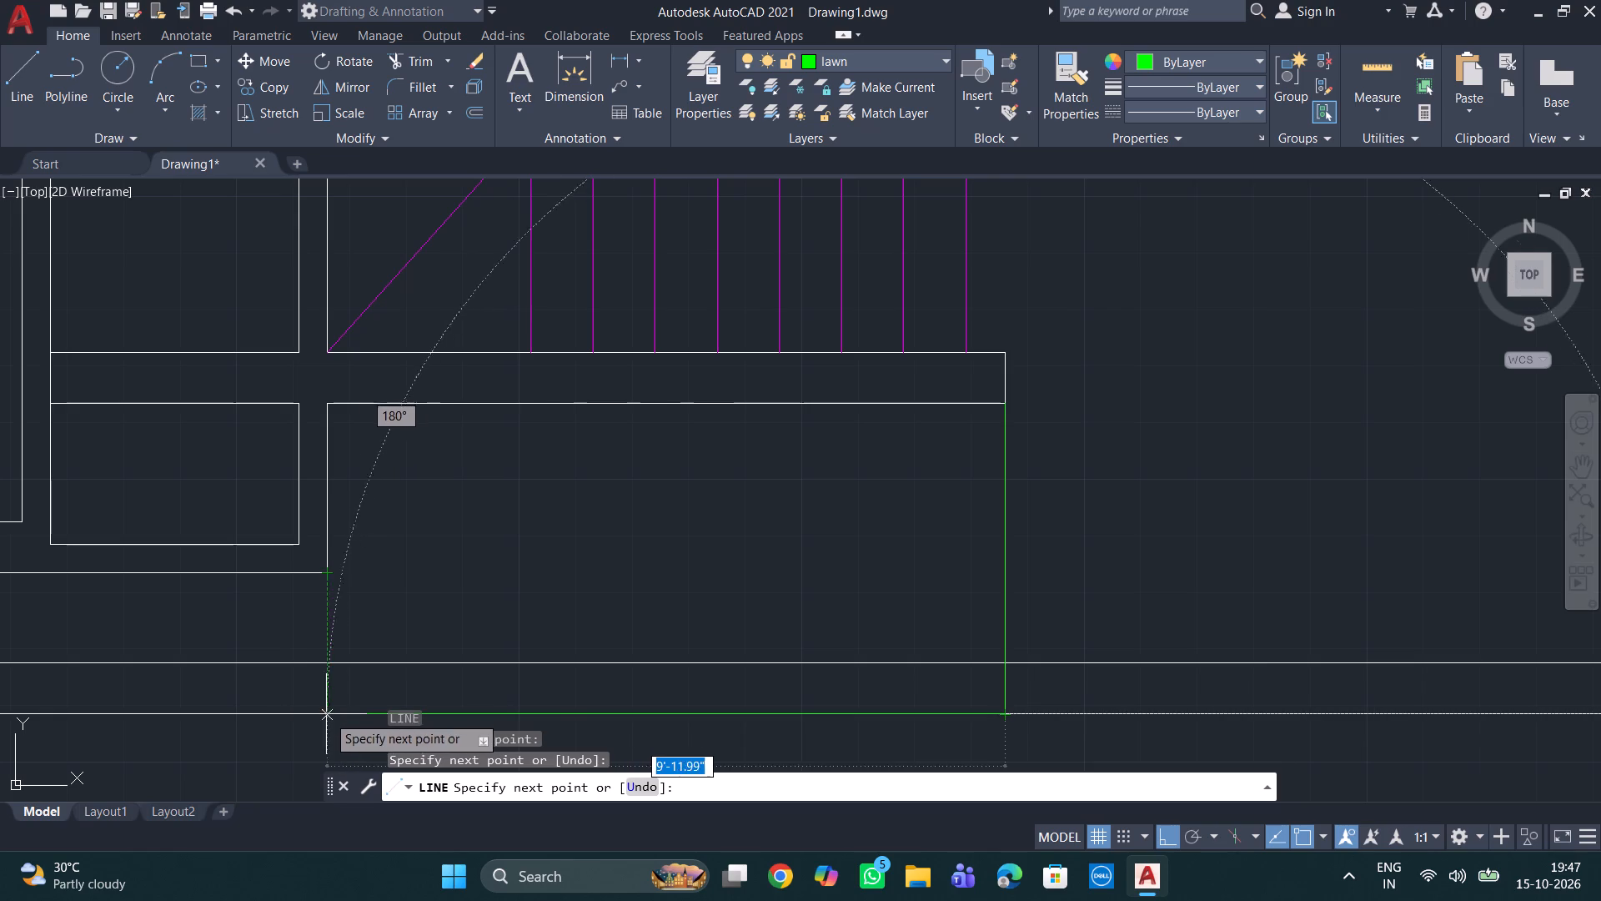
pyautogui.click(328, 594)
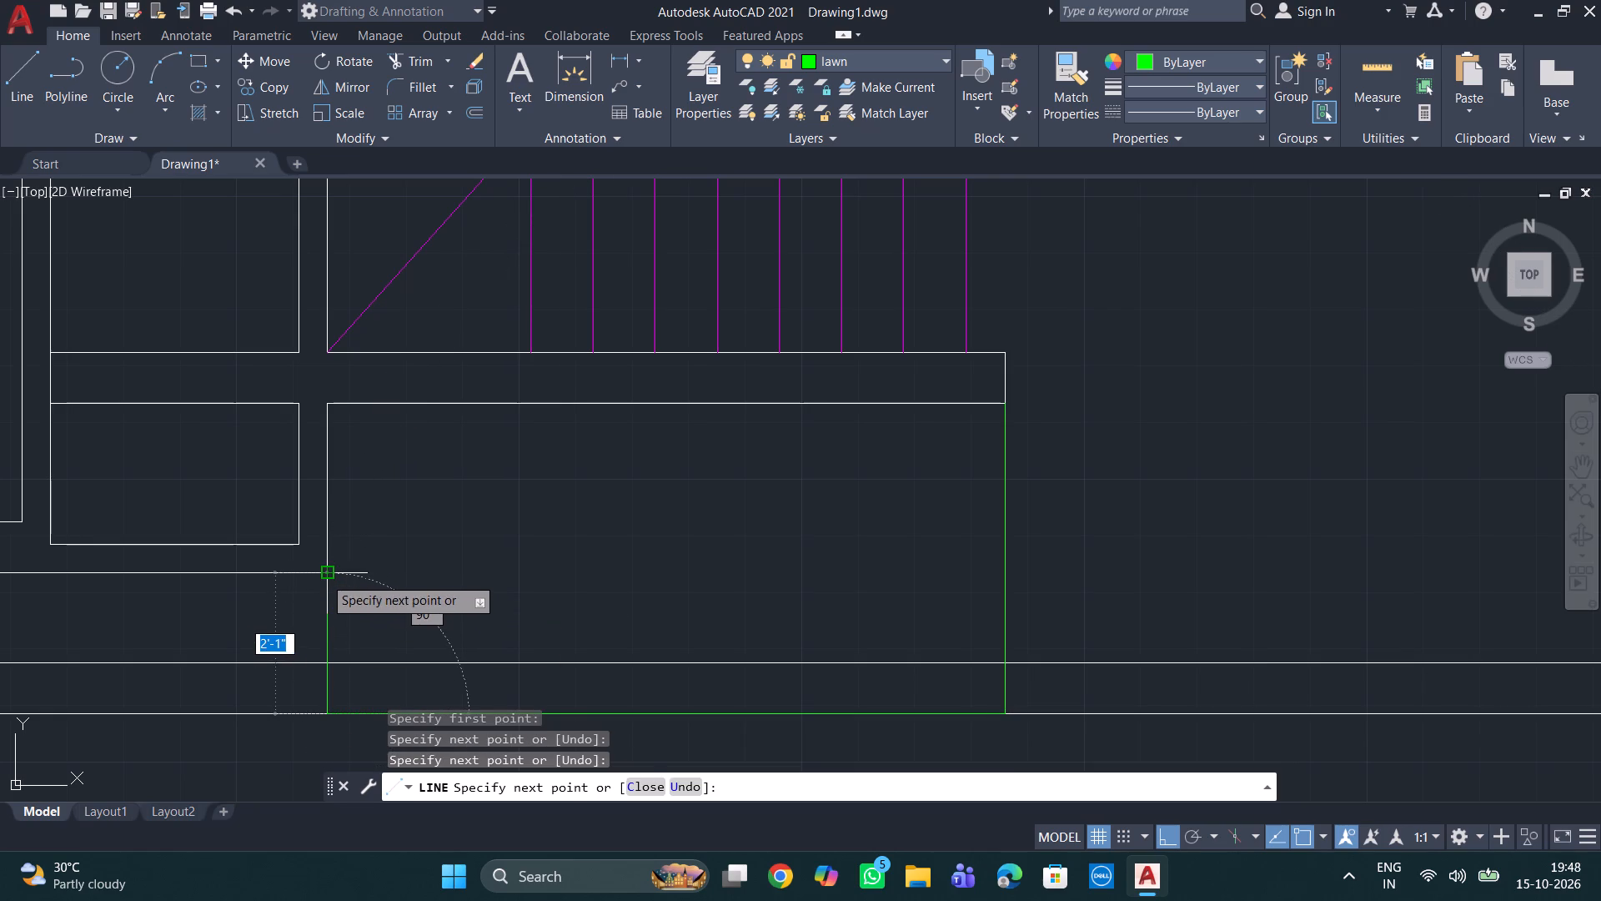
pyautogui.click(324, 576)
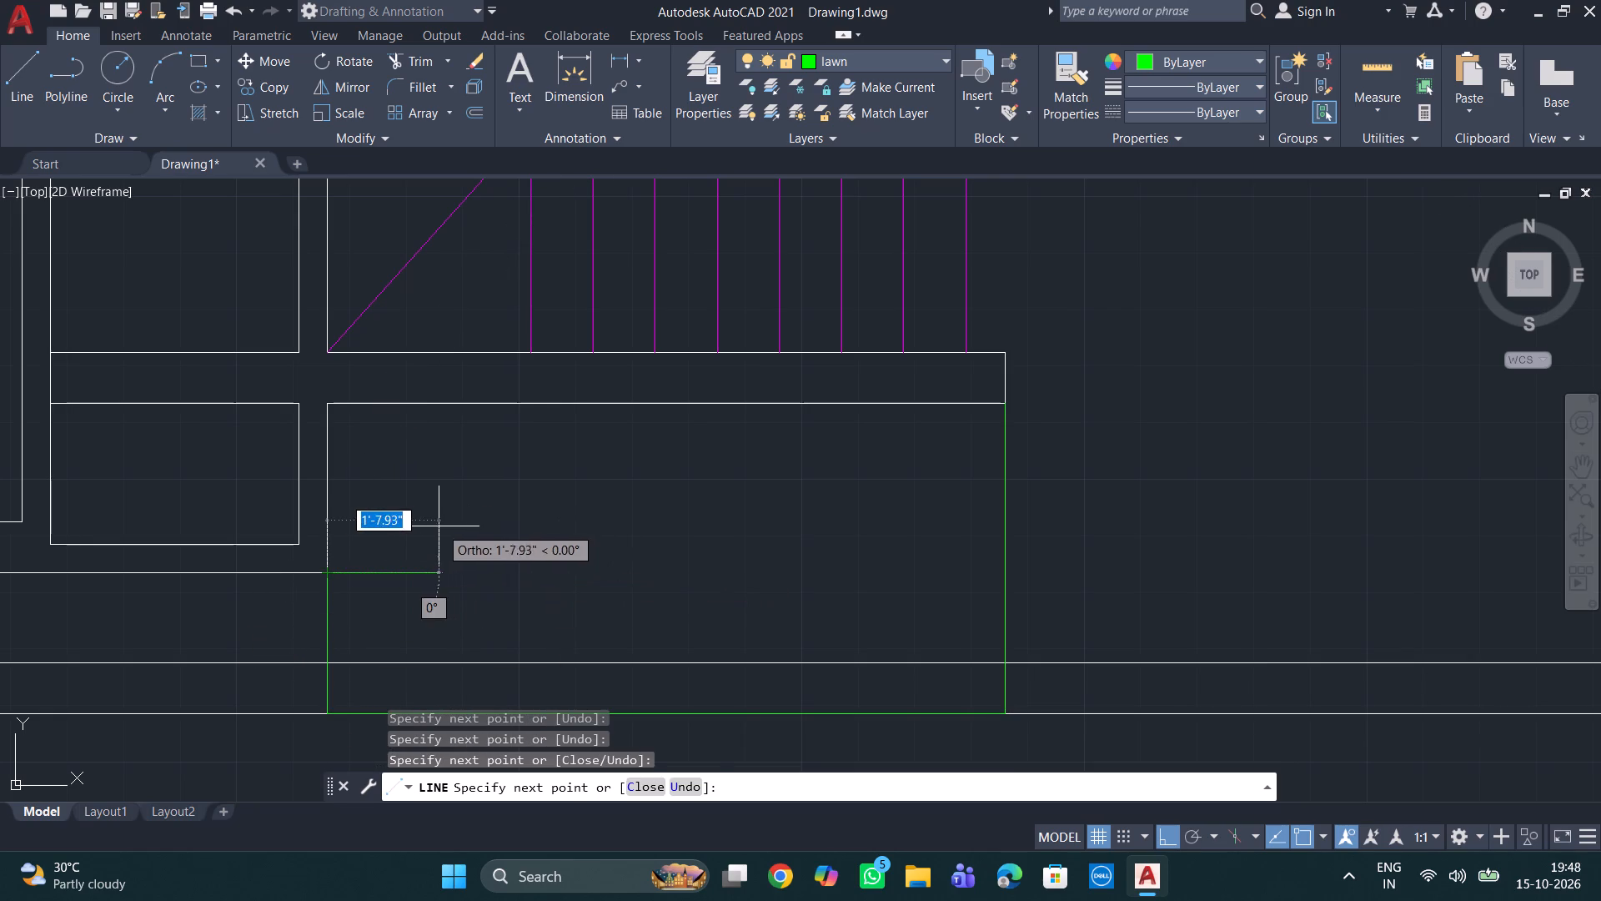
pyautogui.press('Escape')
pyautogui.scroll(-1, 453, 487)
pyautogui.moveTo(450, 486); pyautogui.dragTo(478, 456, button='middle')
pyautogui.scroll(1, 439, 477)
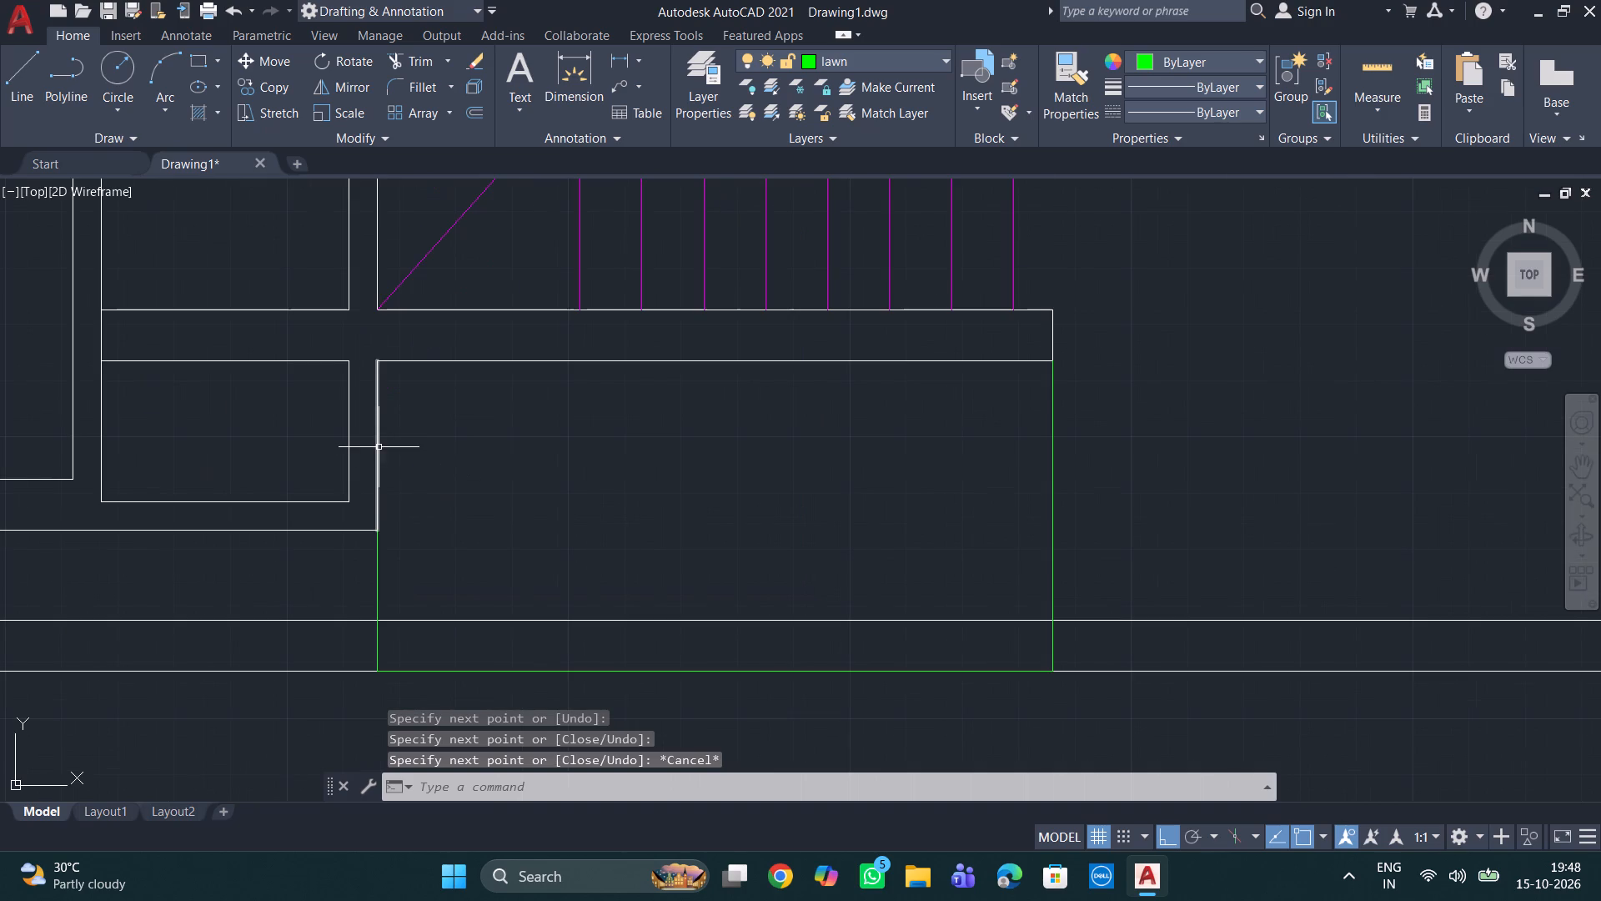
pyautogui.press('Escape')
pyautogui.press('Escape')
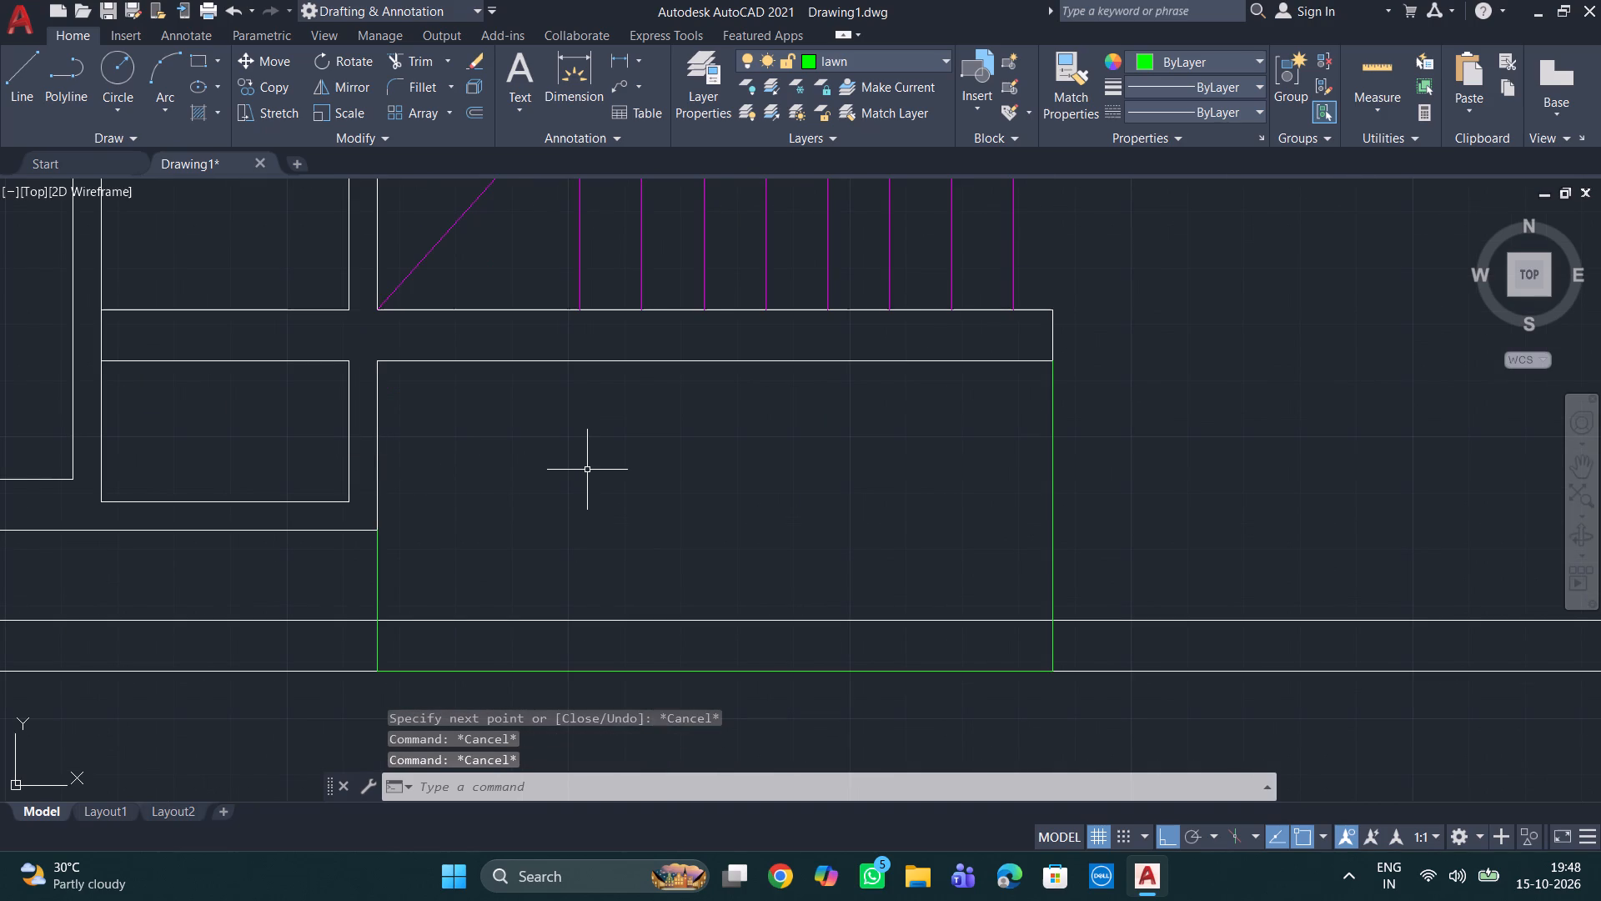
# Erase the inner line of the bottom outer wall.
pyautogui.scroll(-2, 588, 470)
pyautogui.moveTo(561, 459); pyautogui.dragTo(664, 436, button='middle')
pyautogui.scroll(1, 765, 504)
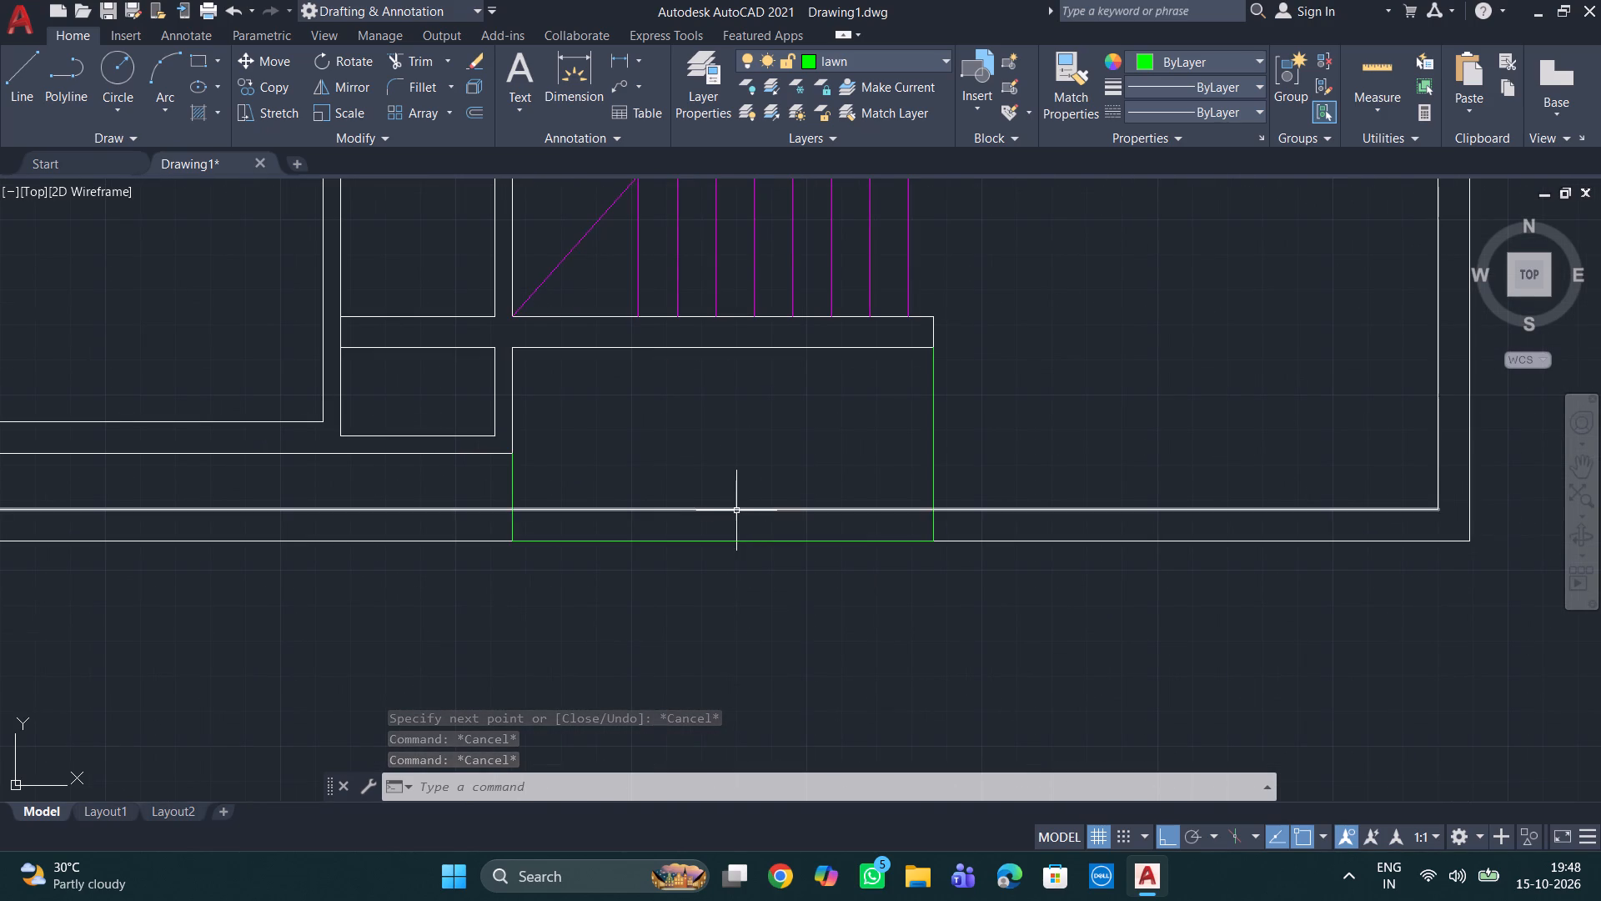
pyautogui.click(701, 508)
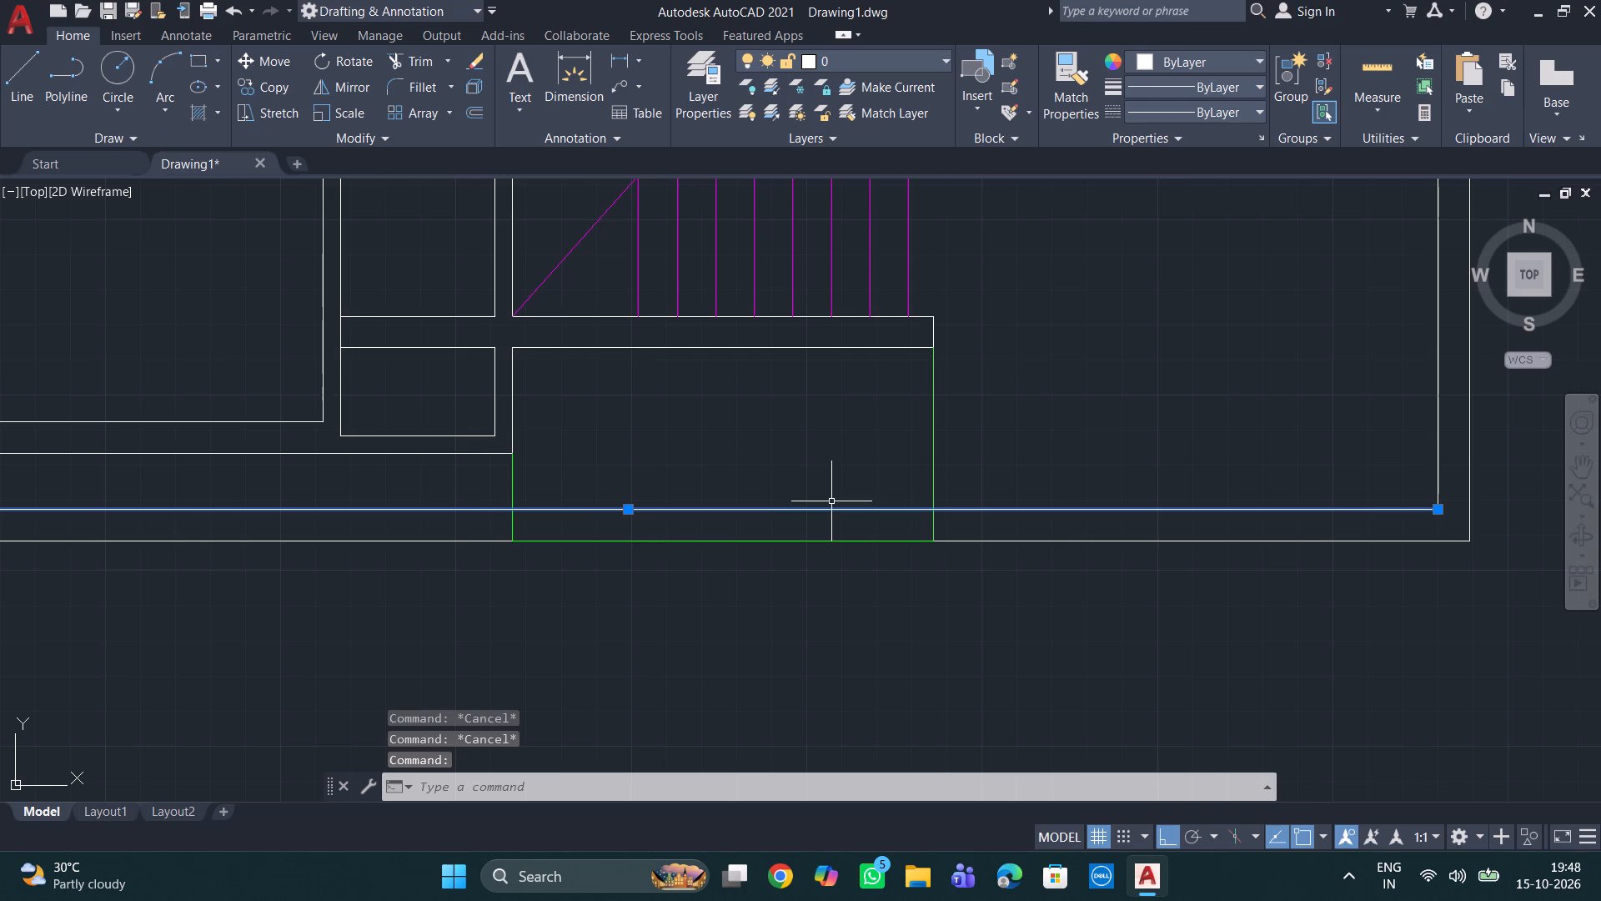
pyautogui.press('Delete')
pyautogui.scroll(-2, 630, 547)
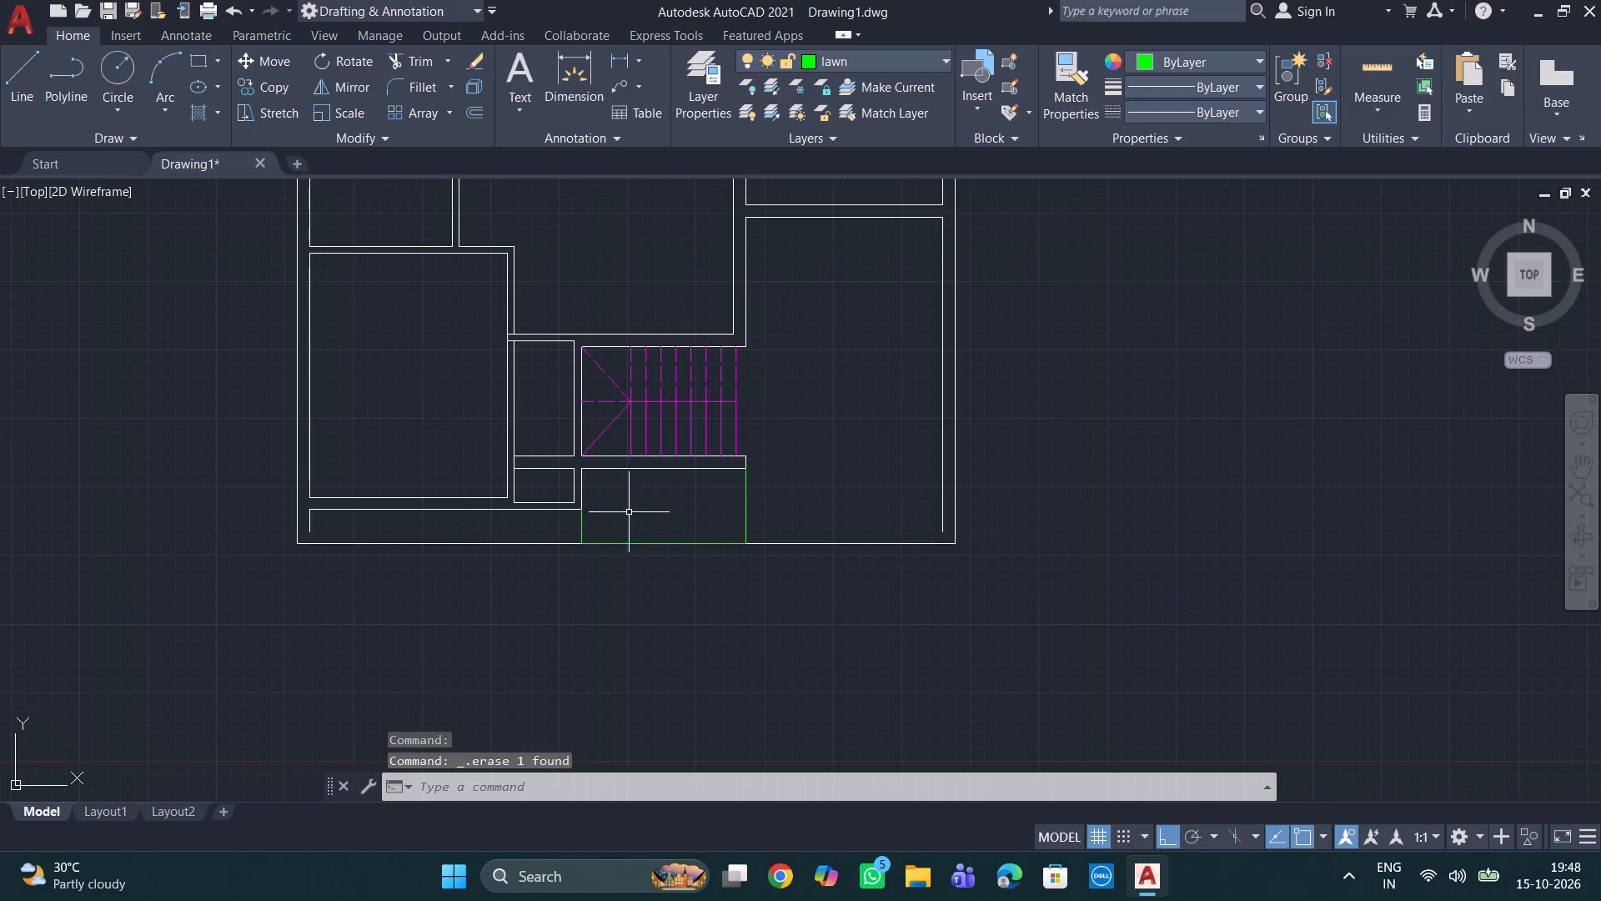
pyautogui.moveTo(637, 514); pyautogui.dragTo(723, 494, button='middle')
pyautogui.scroll(1, 512, 539)
pyautogui.press('Escape')
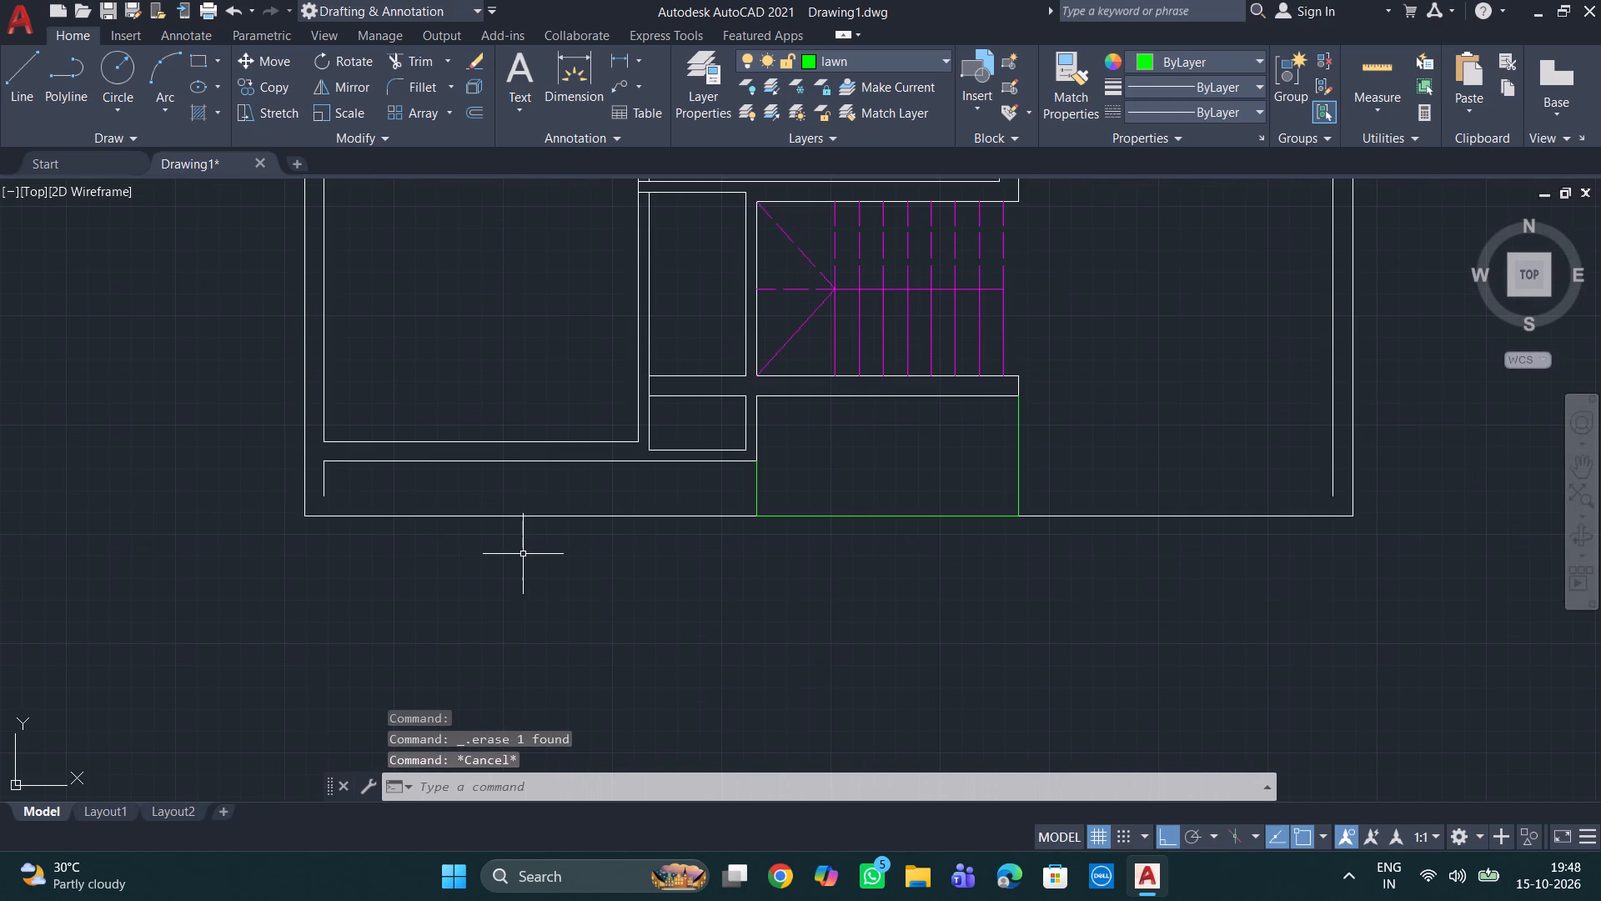
pyautogui.press('Escape')
pyautogui.press('Escape')
pyautogui.press('Escape')
pyautogui.press('Escape')
# Offset the building's bottom outer edge 5" inward to form a thinner bottom wall.
pyautogui.press('0')
pyautogui.press('Escape')
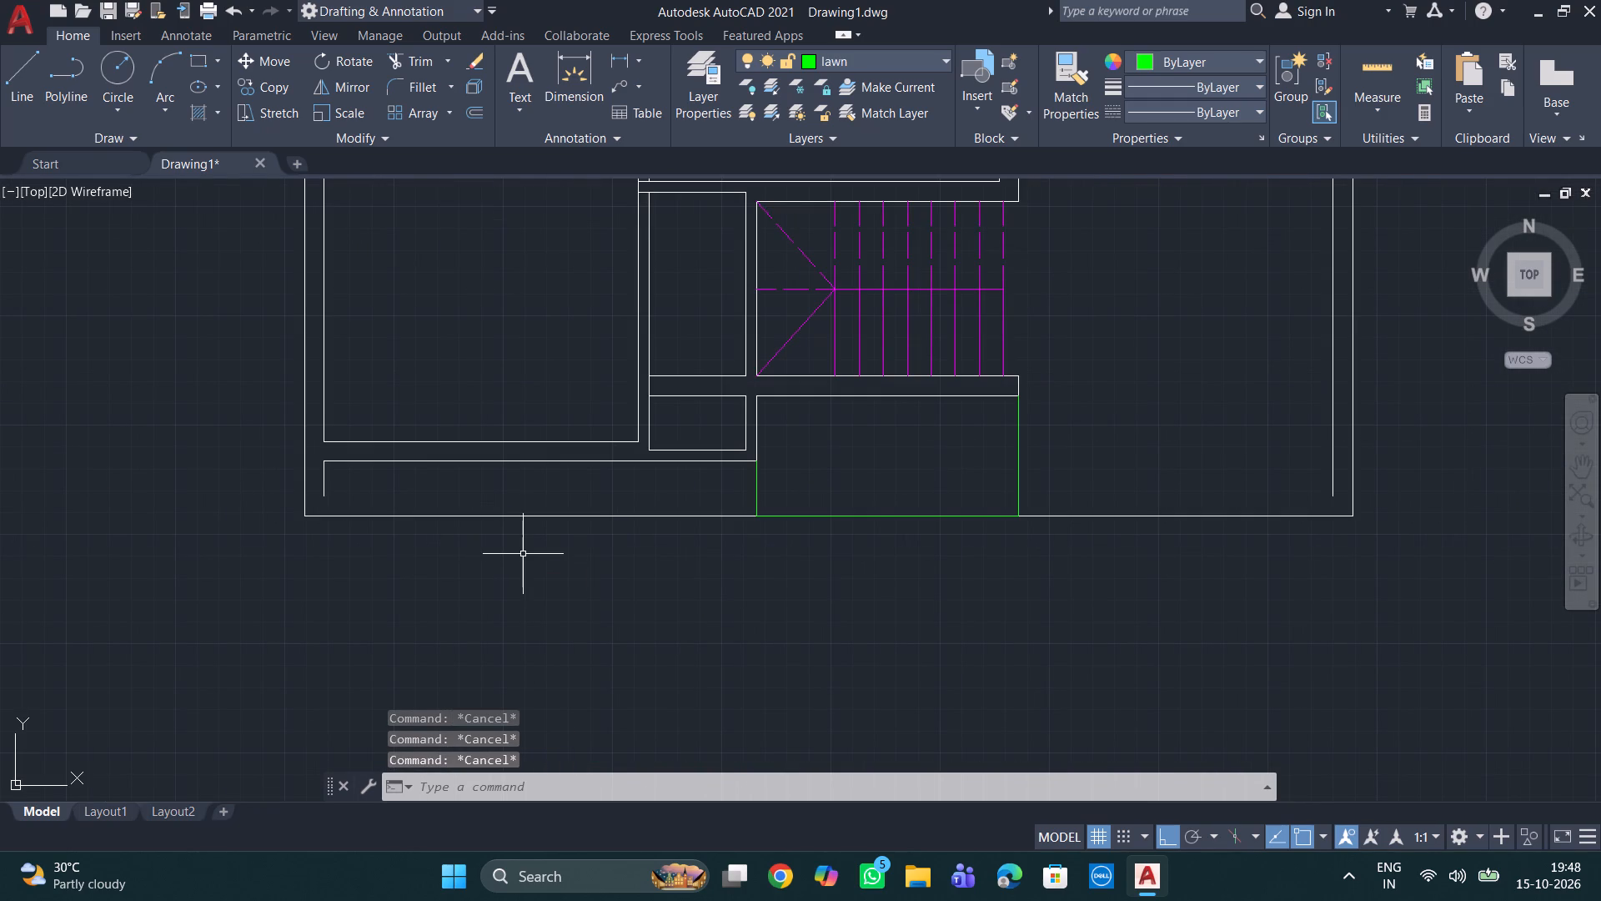
pyautogui.press('Escape')
pyautogui.press('Escape')
pyautogui.press('Escape')
pyautogui.press('o')
pyautogui.press('Return')
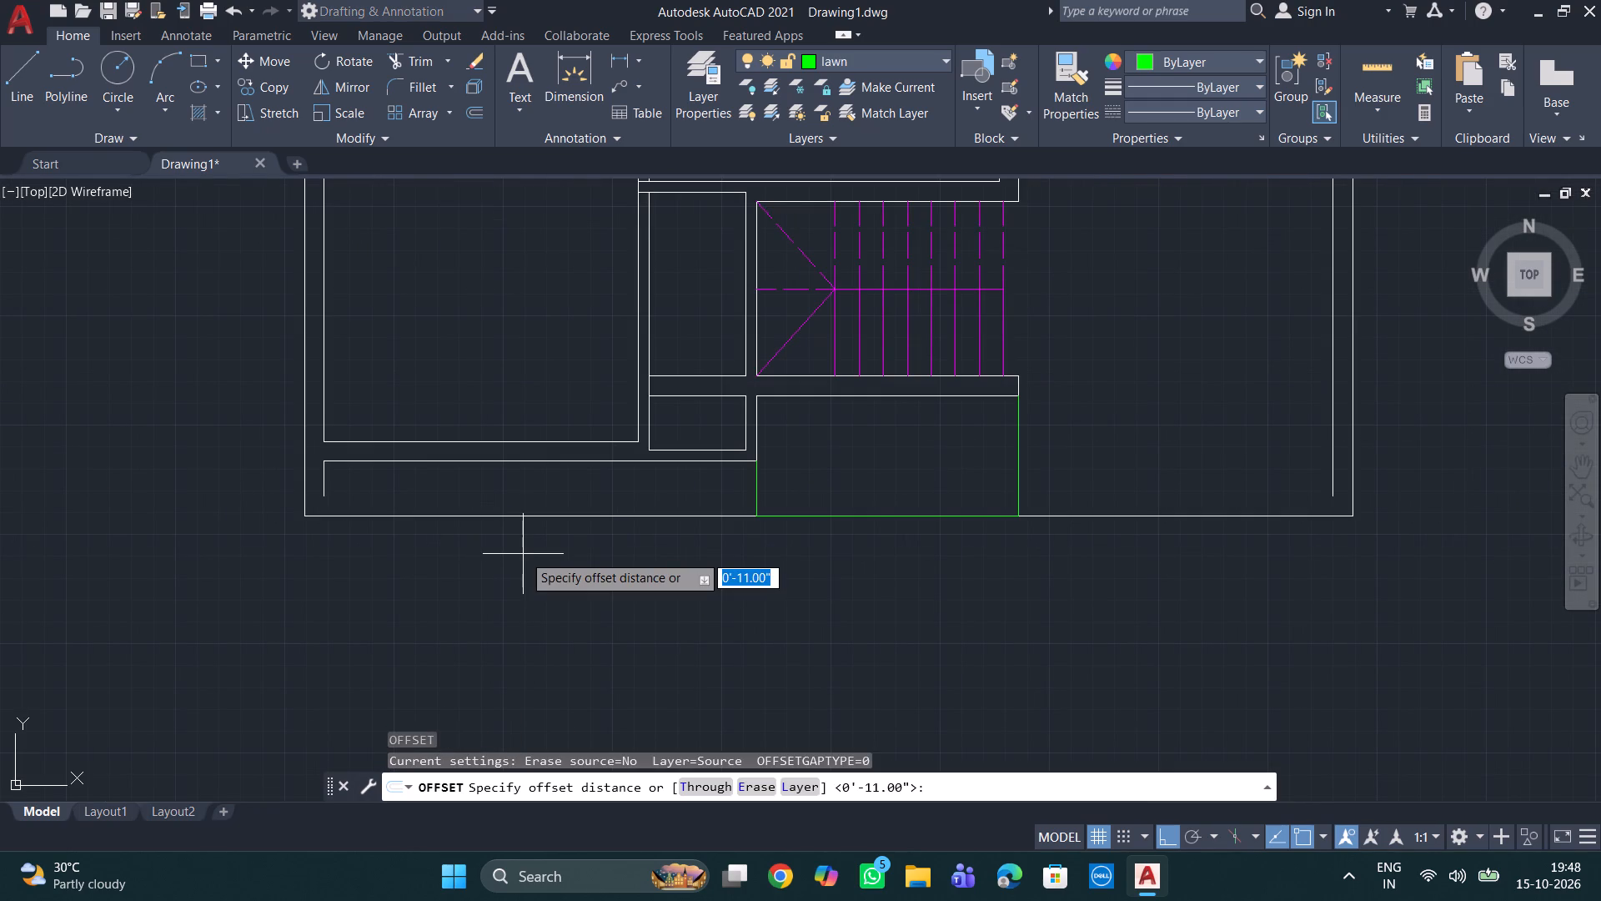
pyautogui.write('5"')
pyautogui.press('Return')
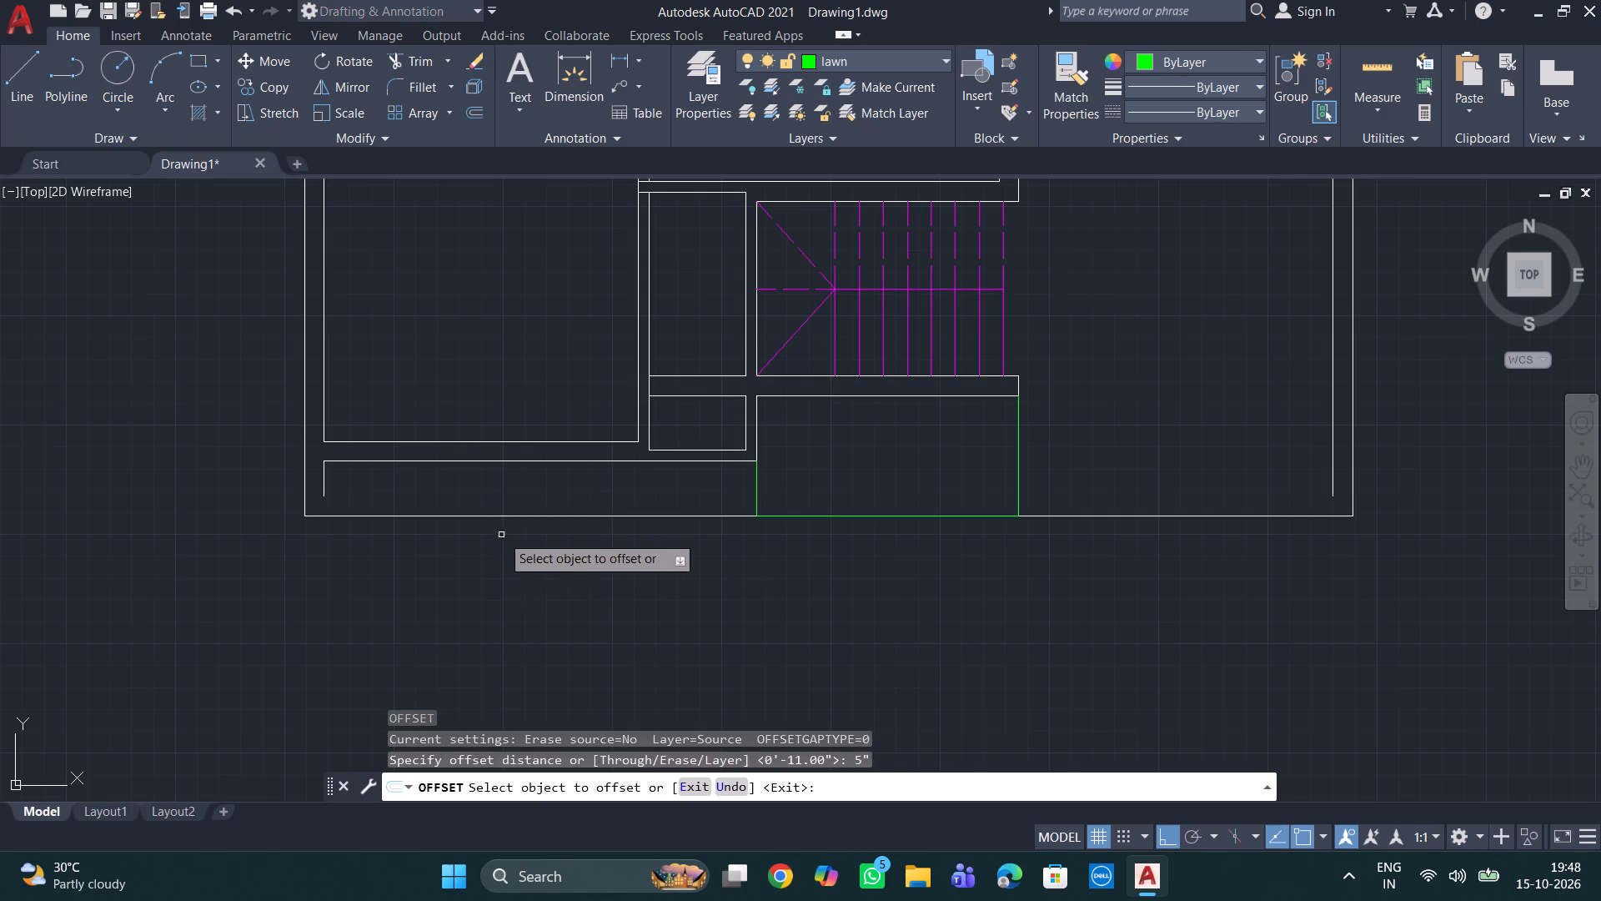
pyautogui.click(512, 515)
pyautogui.click(514, 499)
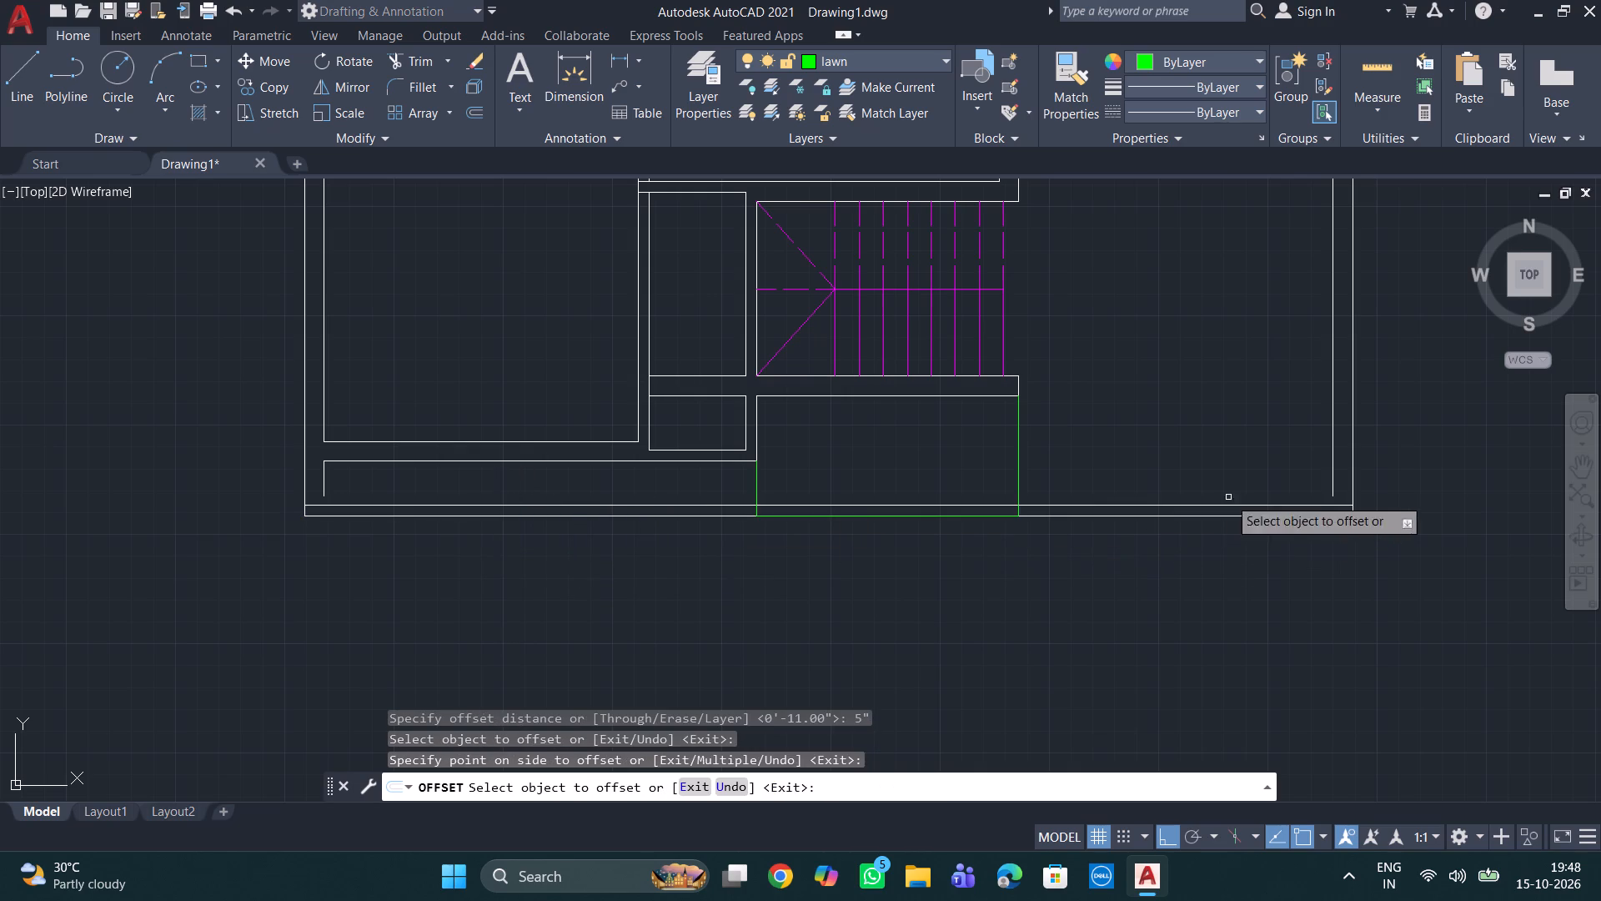
pyautogui.press('Escape')
pyautogui.press('Escape')
pyautogui.press('Escape')
pyautogui.press('Escape')
pyautogui.press('Escape')
# Extend the inner vertical lines of the left and right outer walls down to the new 5" wall line.
pyautogui.press('e')
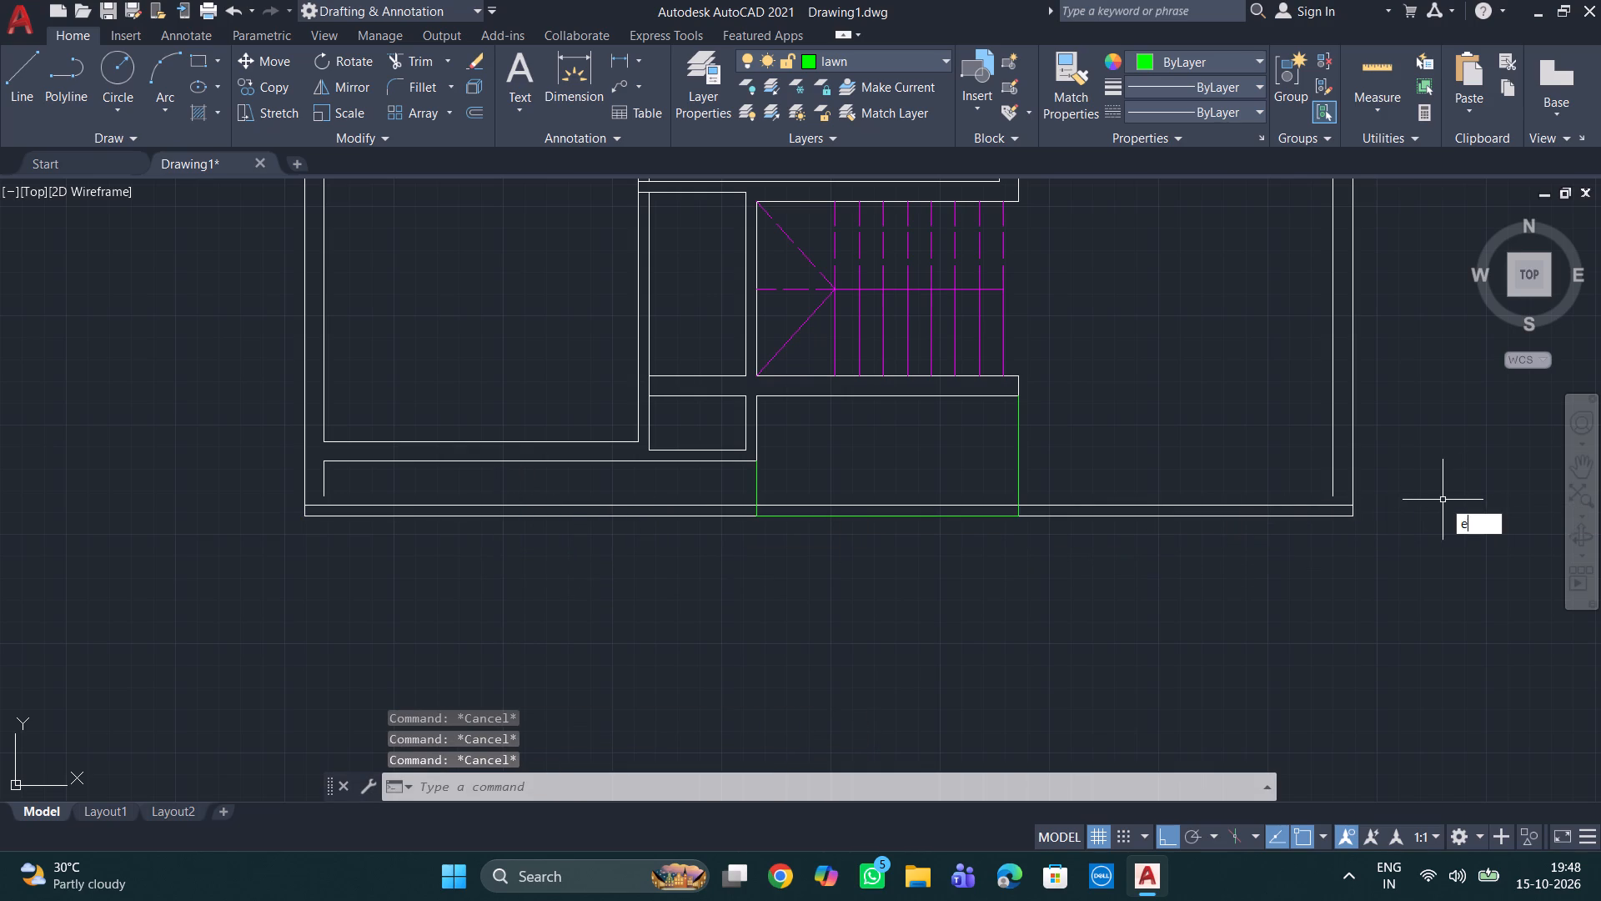
pyautogui.press('x')
pyautogui.press('Return')
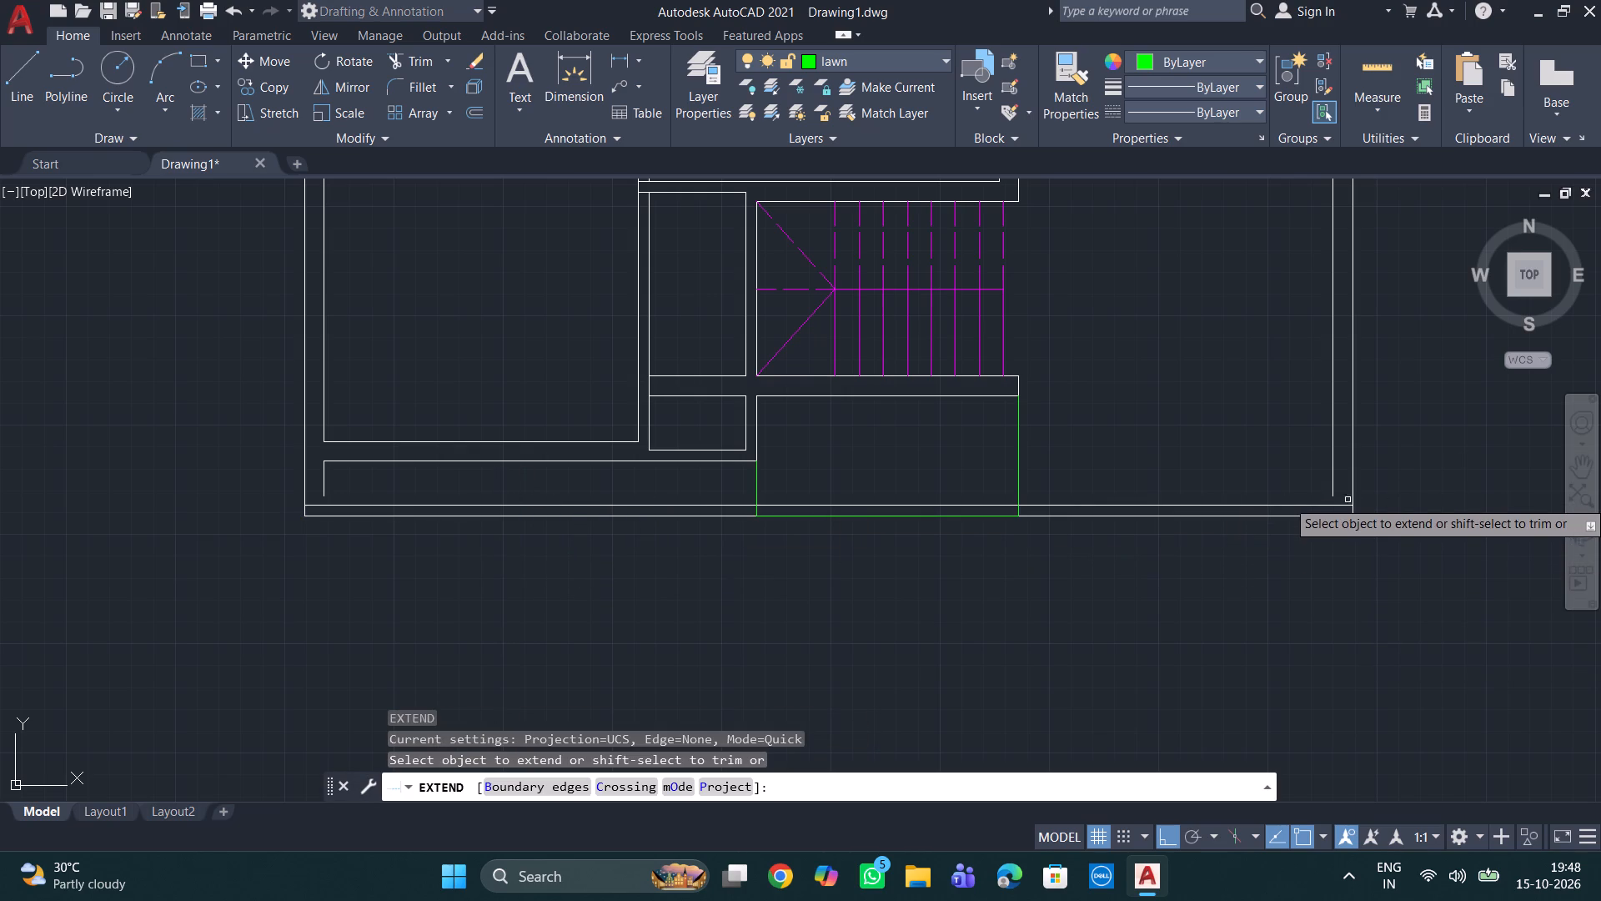
pyautogui.click(1332, 476)
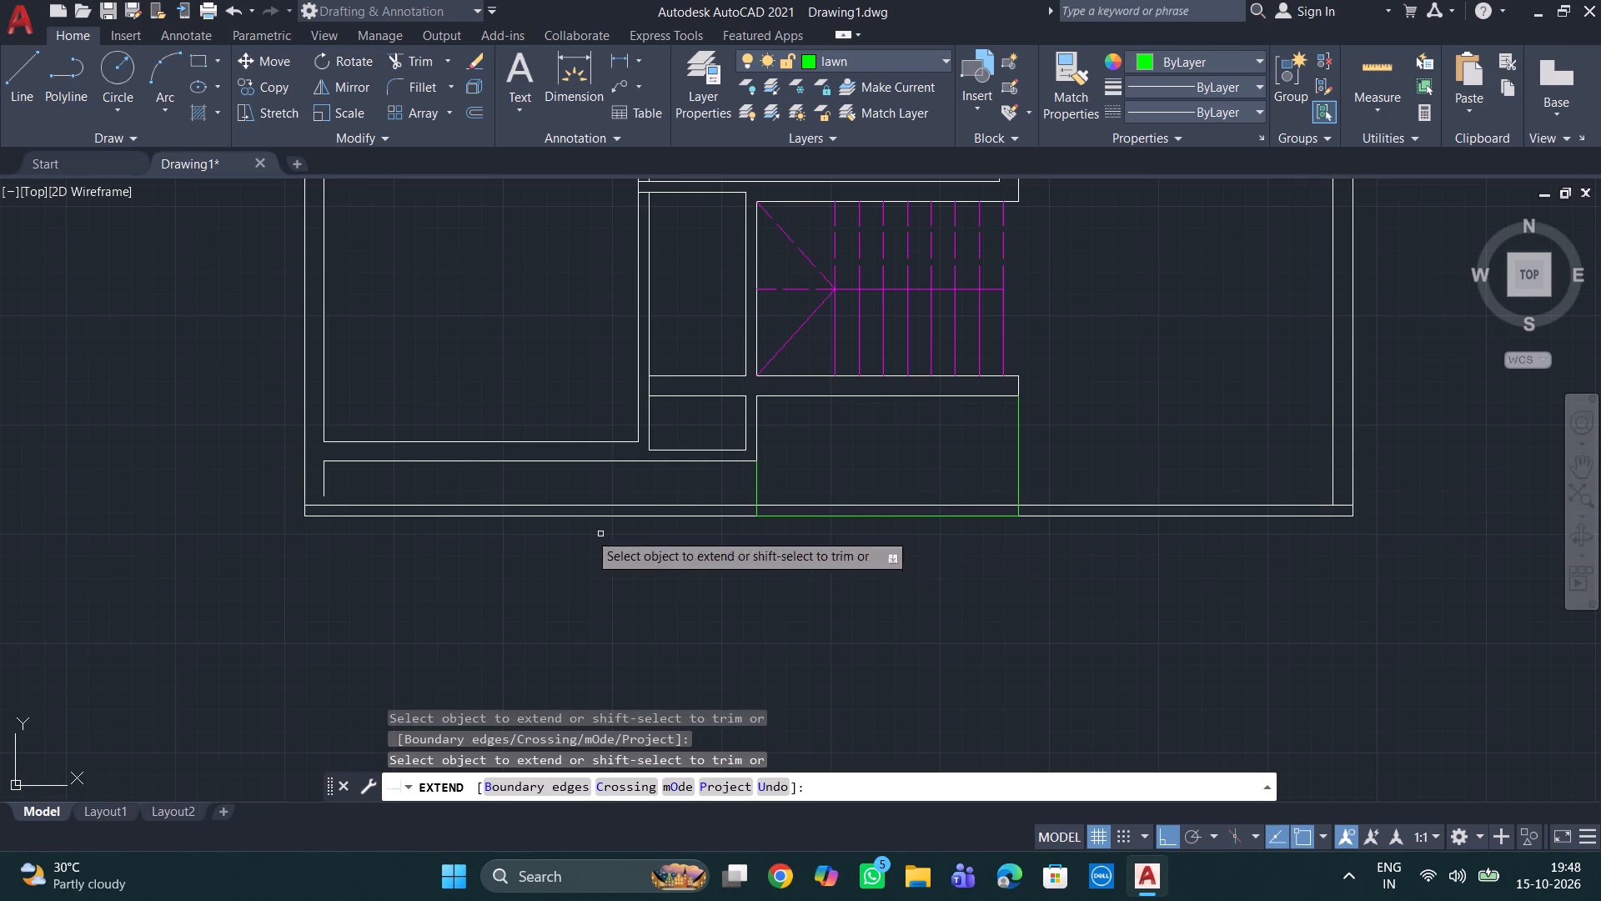
pyautogui.click(323, 484)
pyautogui.press('Escape')
pyautogui.press('Escape')
pyautogui.press('Escape')
pyautogui.press('Escape')
# Trim the ends of the new bottom wall line that overrun the inner faces of the left and right outer walls.
pyautogui.scroll(2, 368, 511)
pyautogui.press('Escape')
pyautogui.press('Escape')
pyautogui.press('Escape')
pyautogui.press('t')
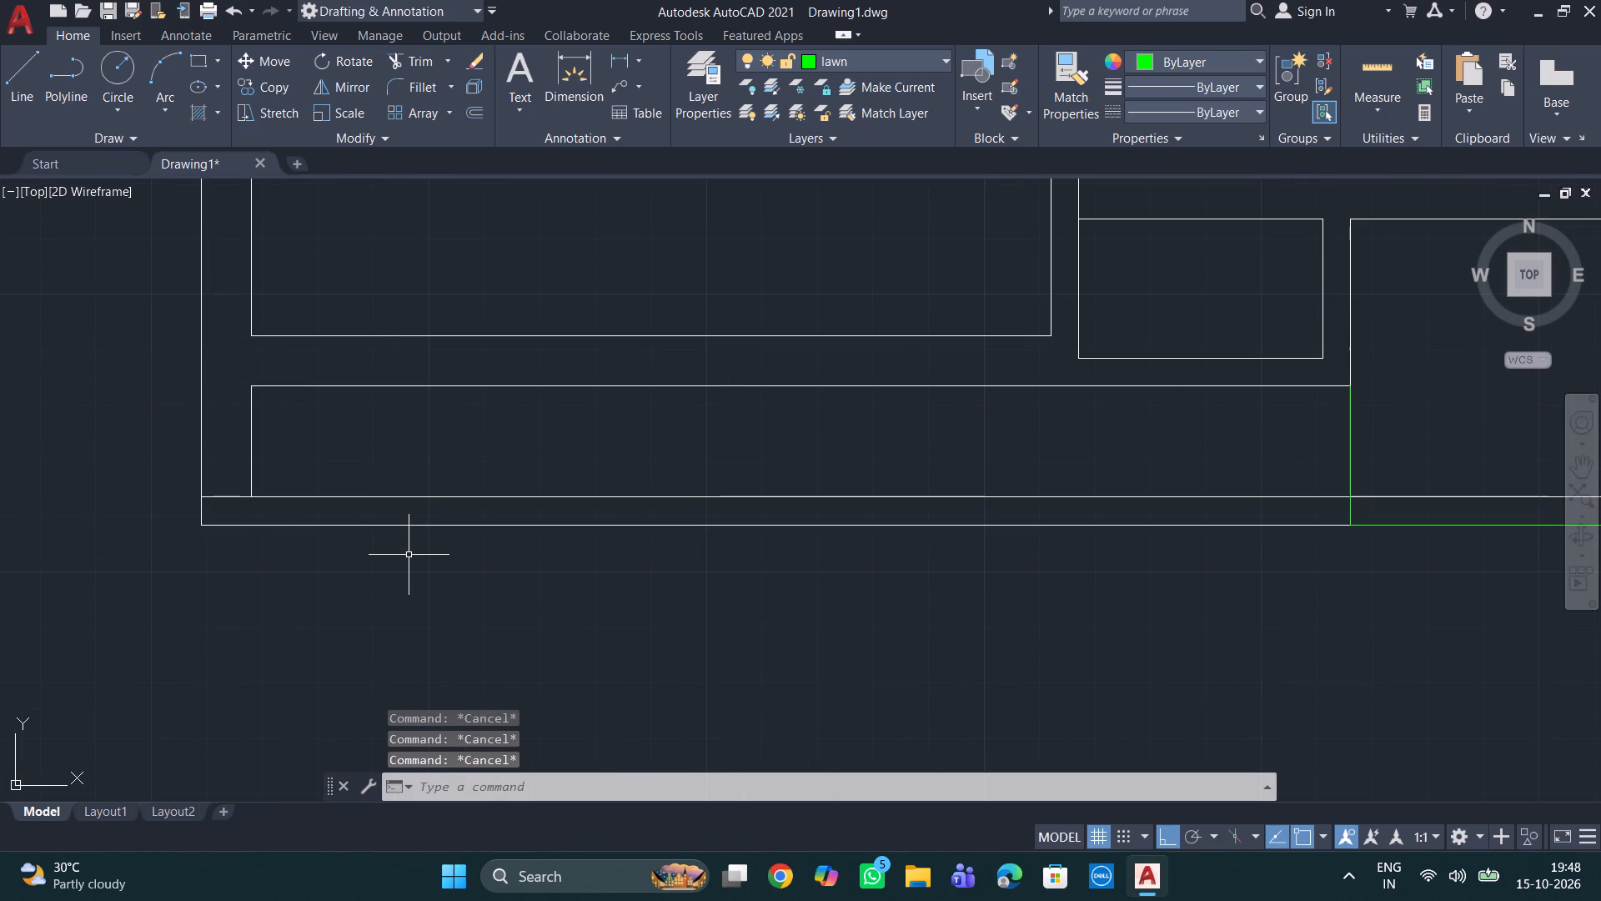
pyautogui.press('r')
pyautogui.press('Return')
pyautogui.press('Return')
pyautogui.click(223, 498)
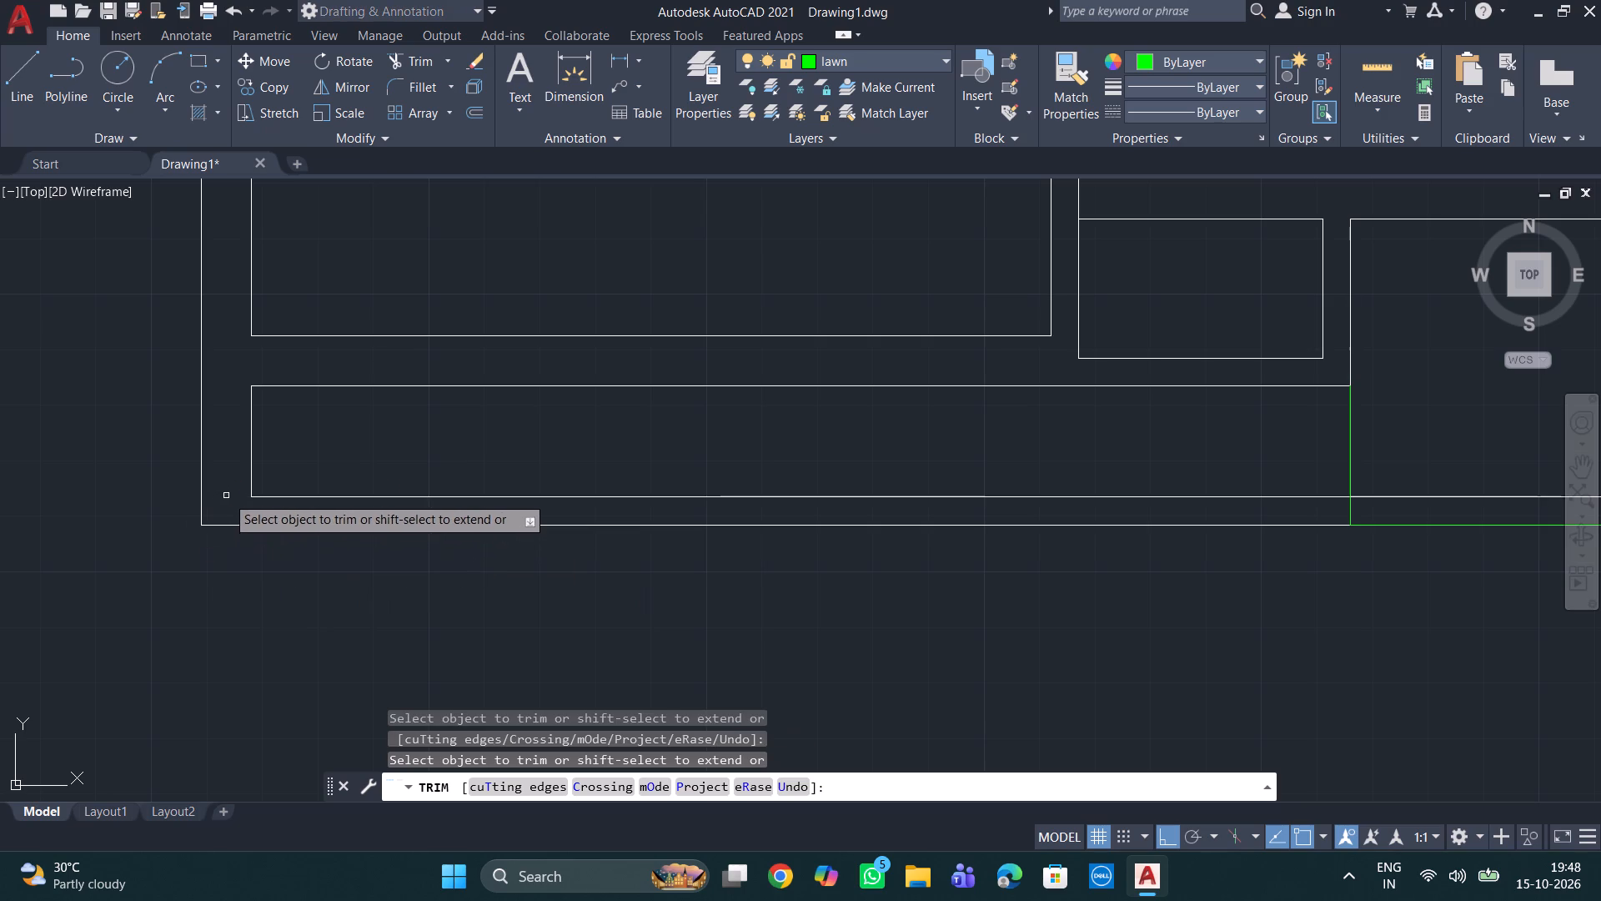
pyautogui.scroll(-2, 710, 438)
pyautogui.moveTo(1108, 415); pyautogui.dragTo(896, 494, button='middle')
pyautogui.scroll(1, 855, 504)
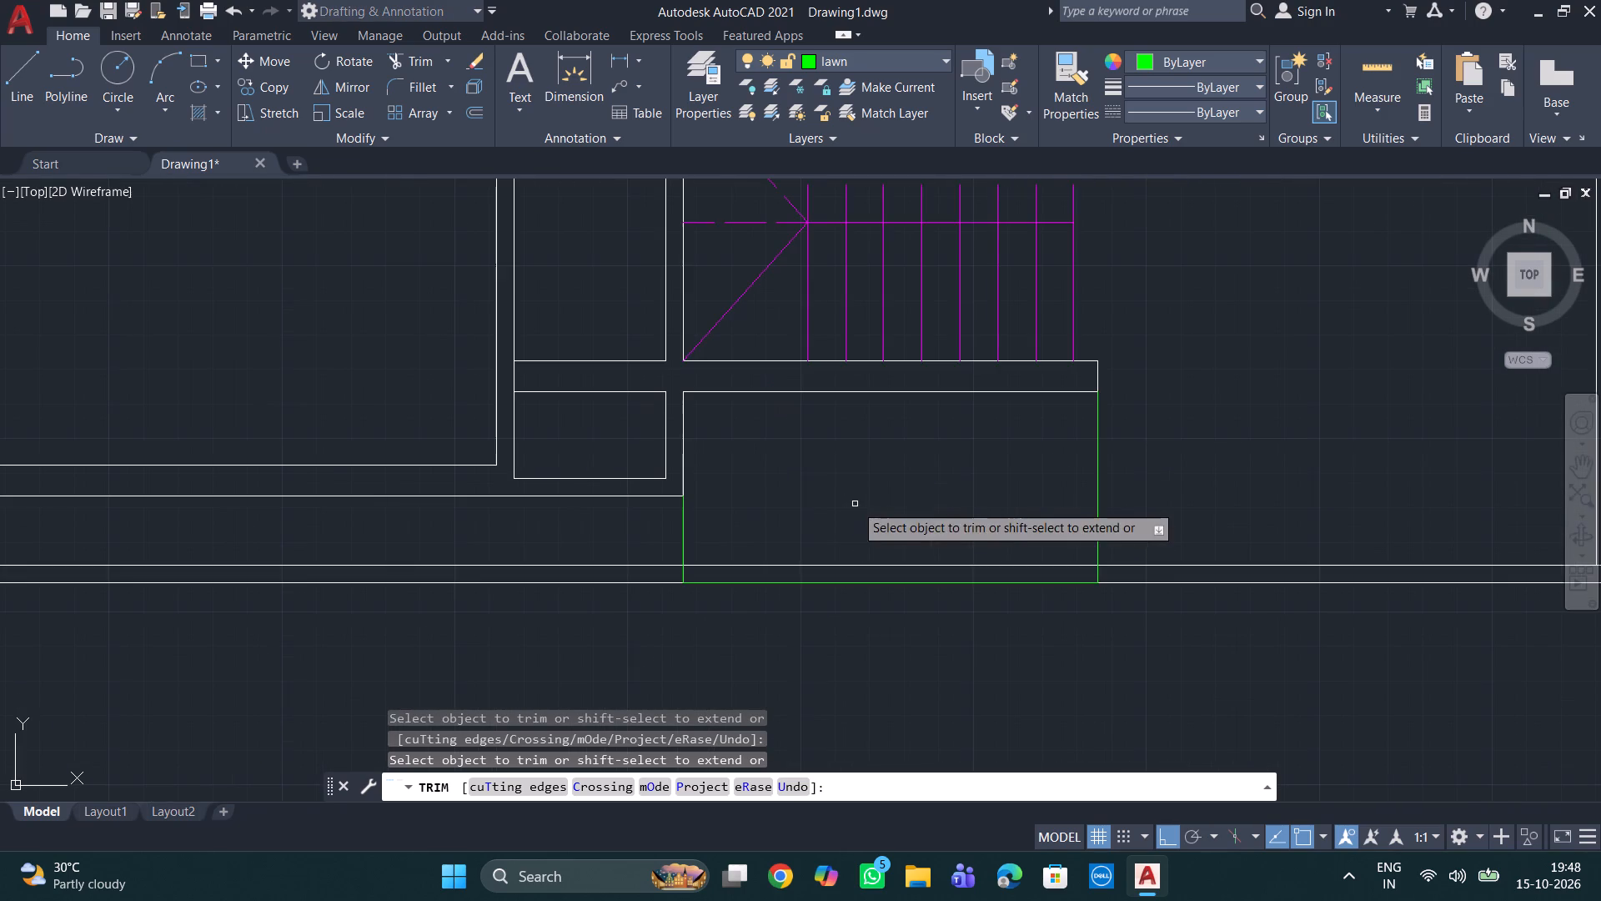
pyautogui.scroll(-1, 755, 511)
pyautogui.scroll(1, 1320, 526)
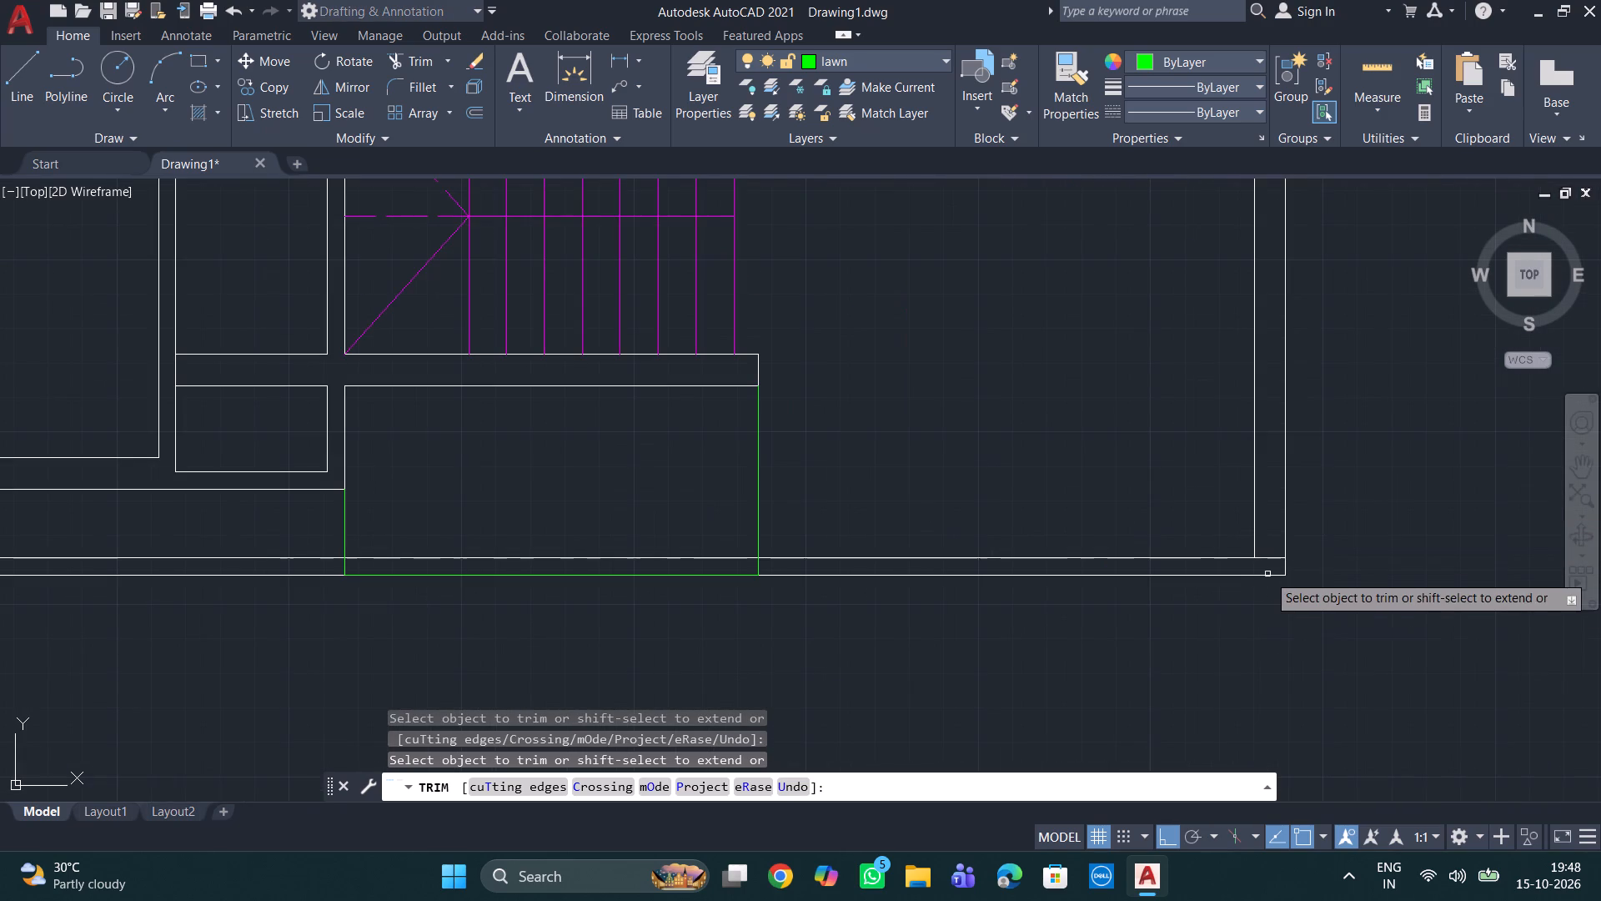
pyautogui.click(1272, 556)
pyautogui.scroll(-3, 1360, 516)
pyautogui.moveTo(1407, 537); pyautogui.dragTo(1207, 641, button='middle')
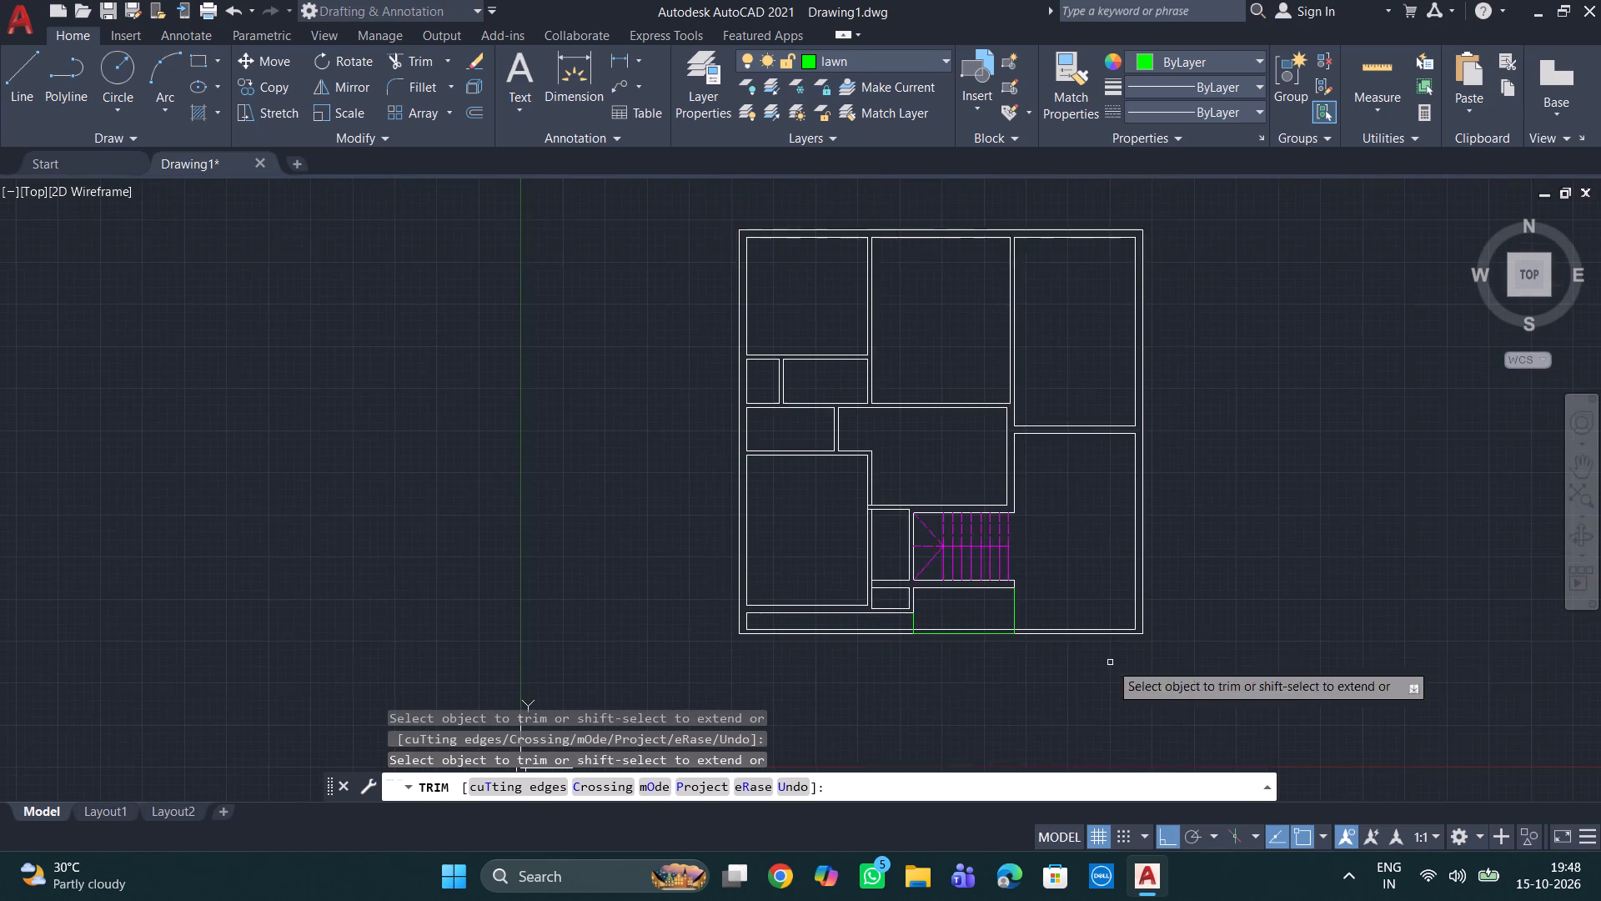
# Trim both green vertical lawn lines where they cross the bottom wall's thickness, ending them at its inner face.
pyautogui.scroll(2, 944, 665)
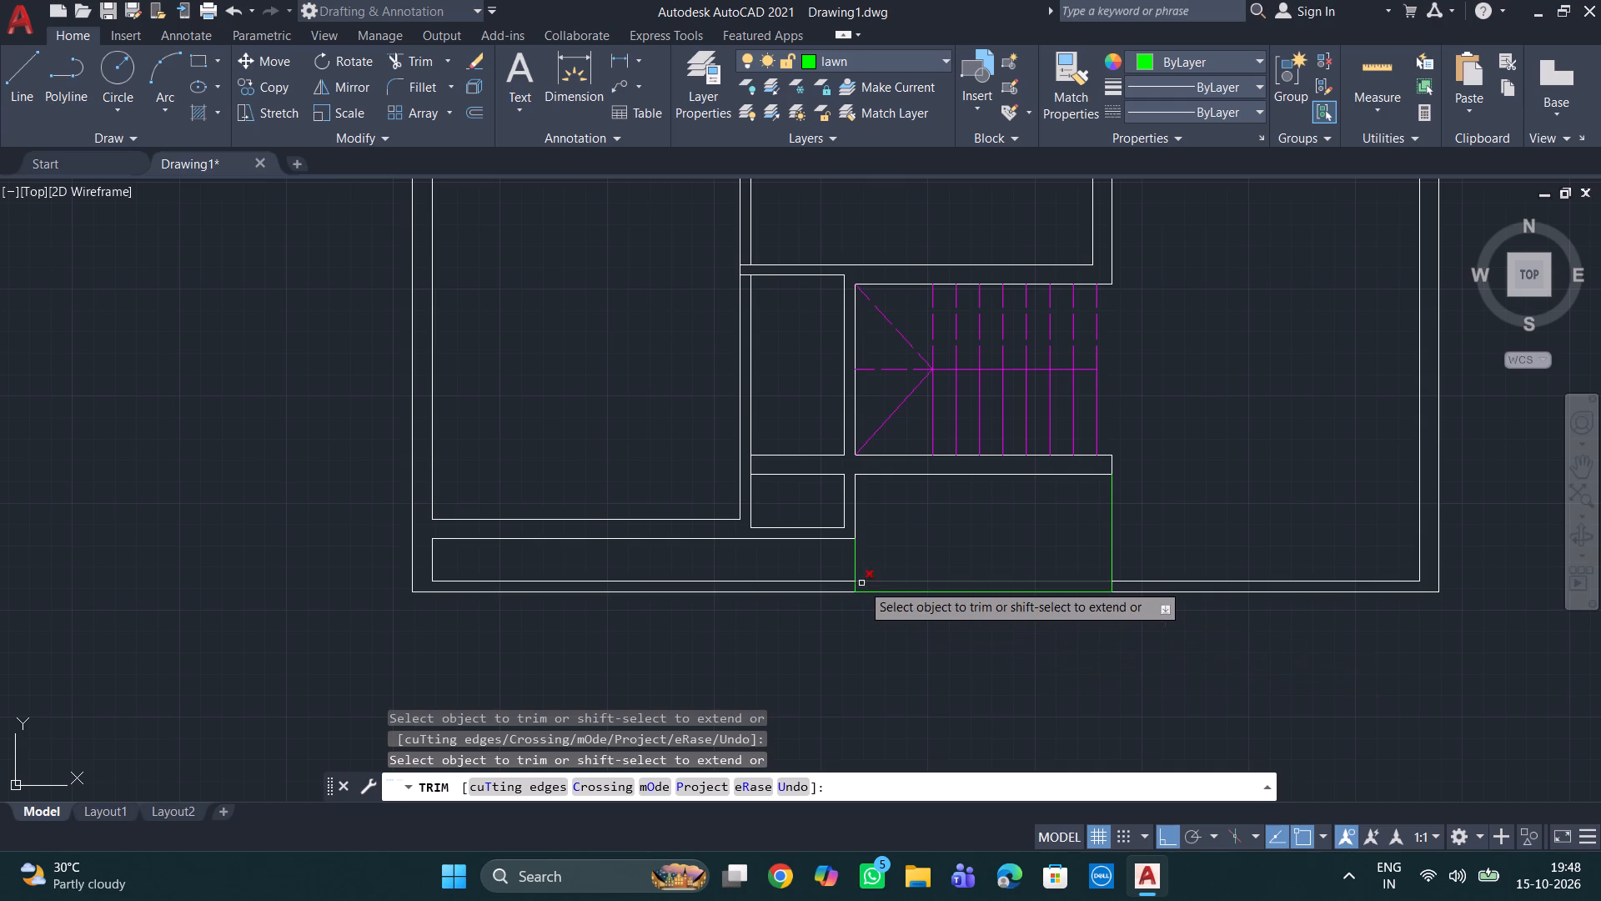
pyautogui.scroll(3, 846, 588)
pyautogui.click(860, 587)
pyautogui.click(929, 576)
pyautogui.scroll(-2, 1208, 576)
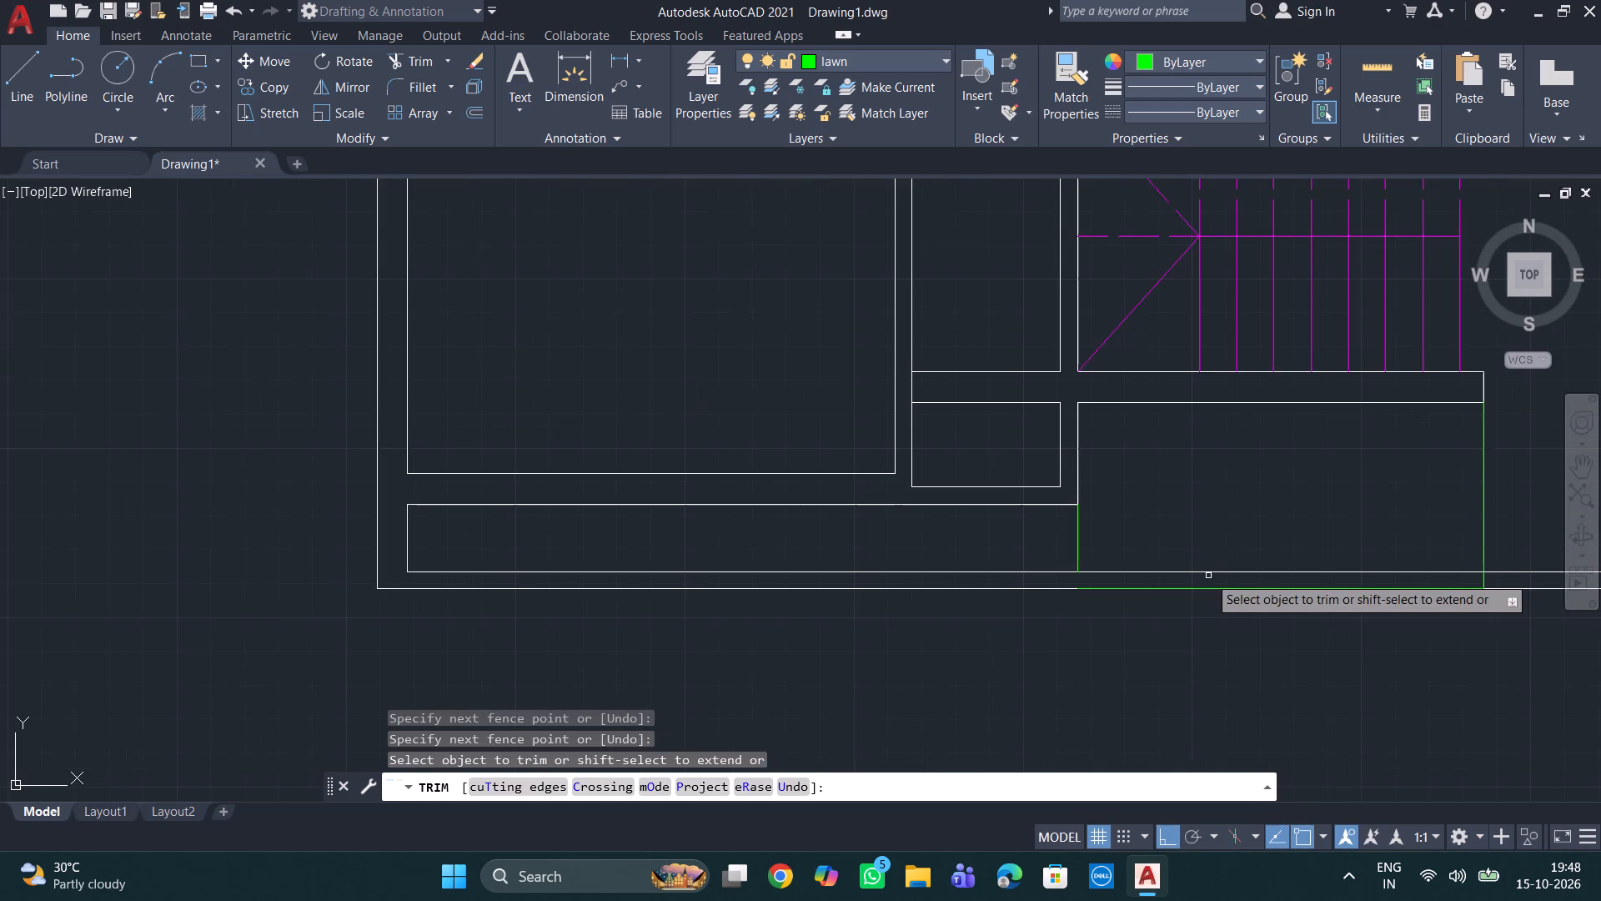
pyautogui.moveTo(1208, 576); pyautogui.dragTo(852, 575, button='middle')
pyautogui.scroll(2, 1157, 568)
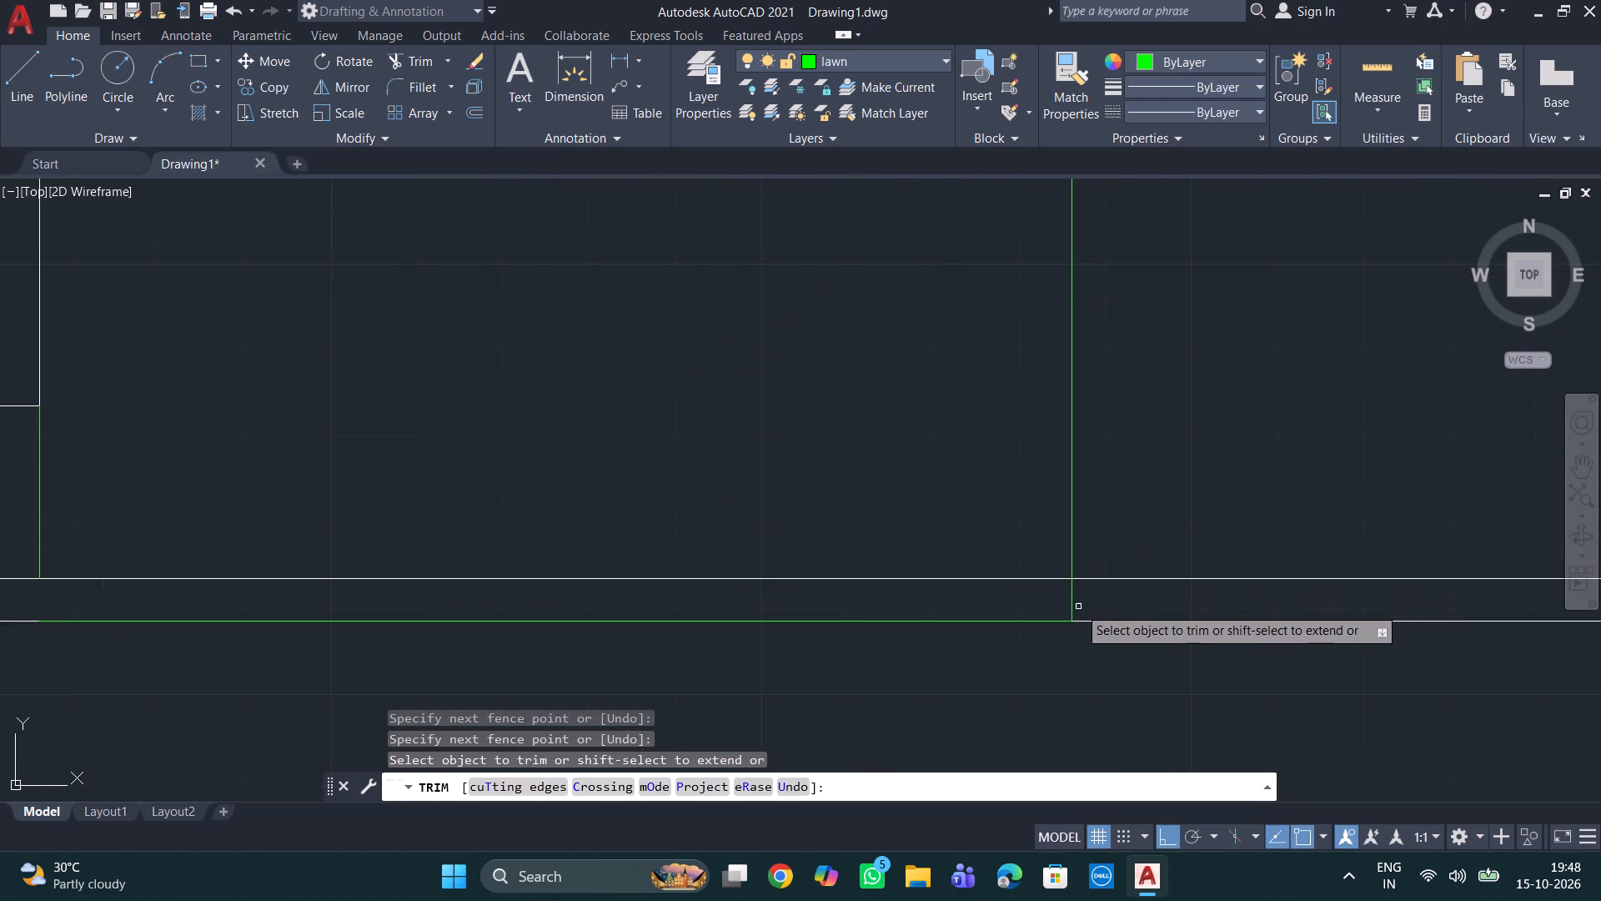
pyautogui.click(1074, 603)
pyautogui.scroll(-4, 1126, 525)
pyautogui.press('Escape')
pyautogui.press('Escape')
pyautogui.press('Escape')
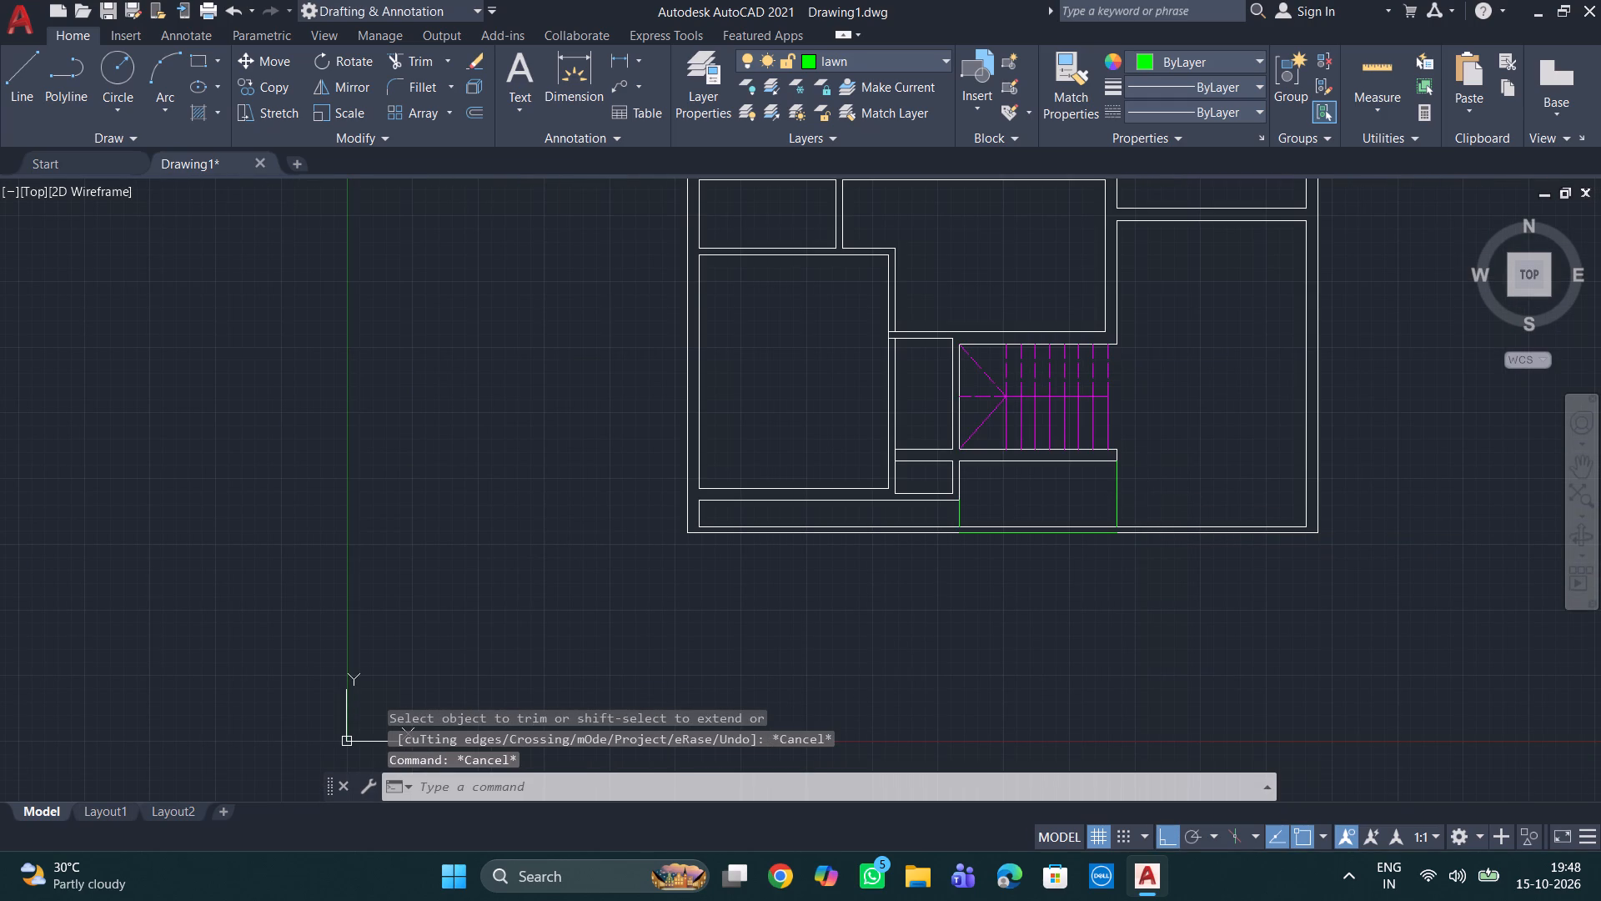
pyautogui.press('Escape')
pyautogui.press('Escape')
pyautogui.scroll(2, 1040, 567)
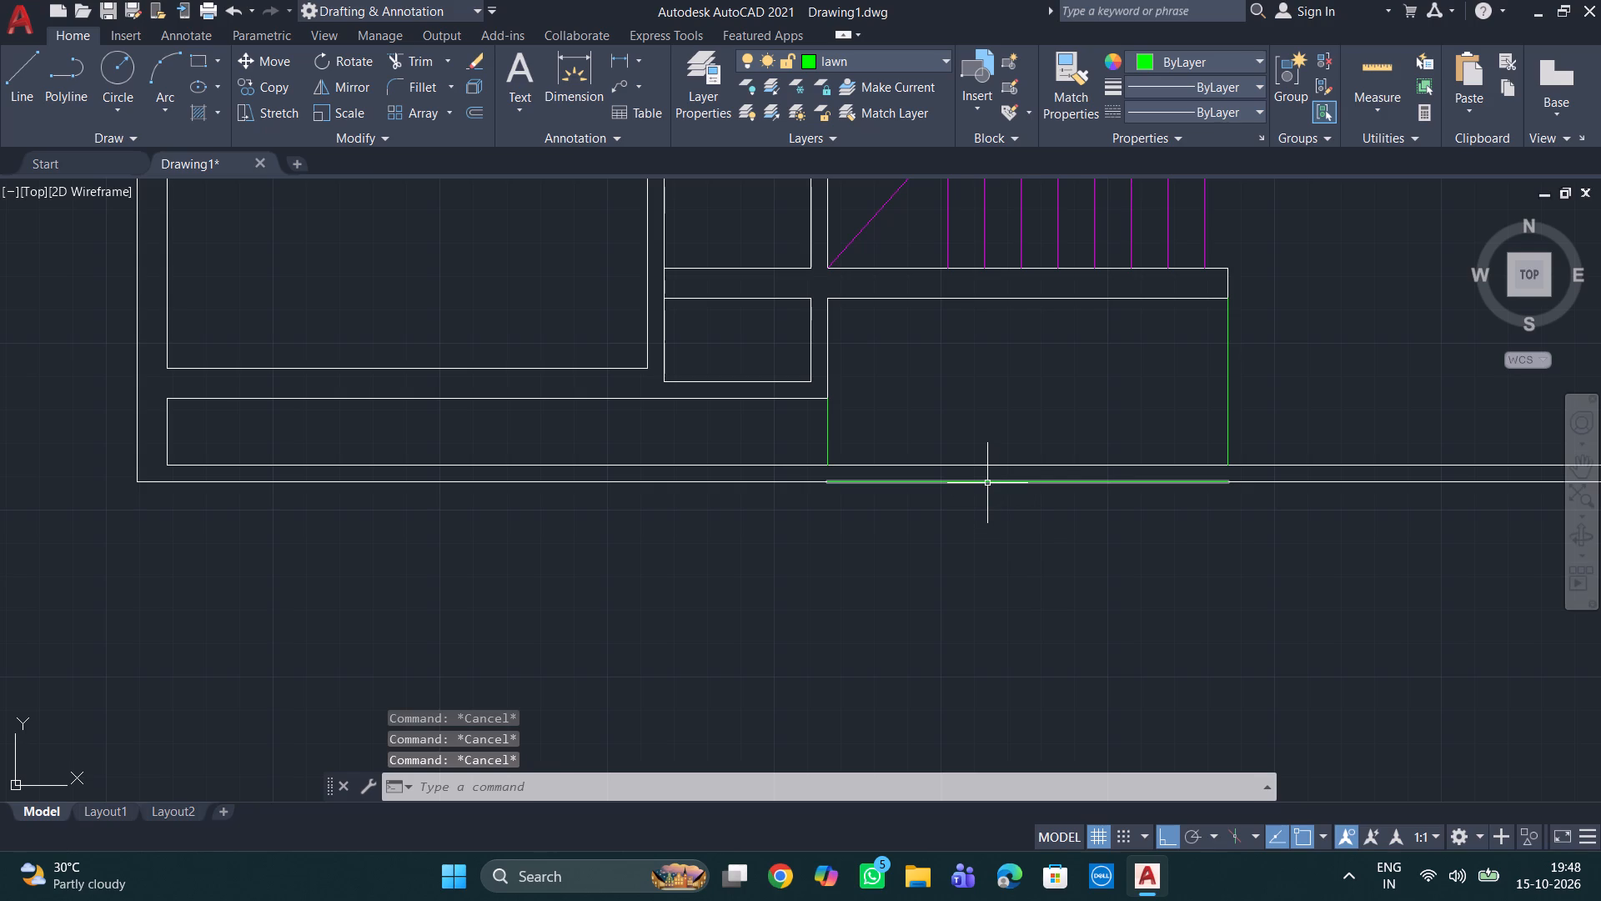
# Erase the green horizontal lawn line lying along the bottom wall's outer edge.
pyautogui.click(987, 483)
pyautogui.press('Delete')
pyautogui.scroll(-2, 1105, 597)
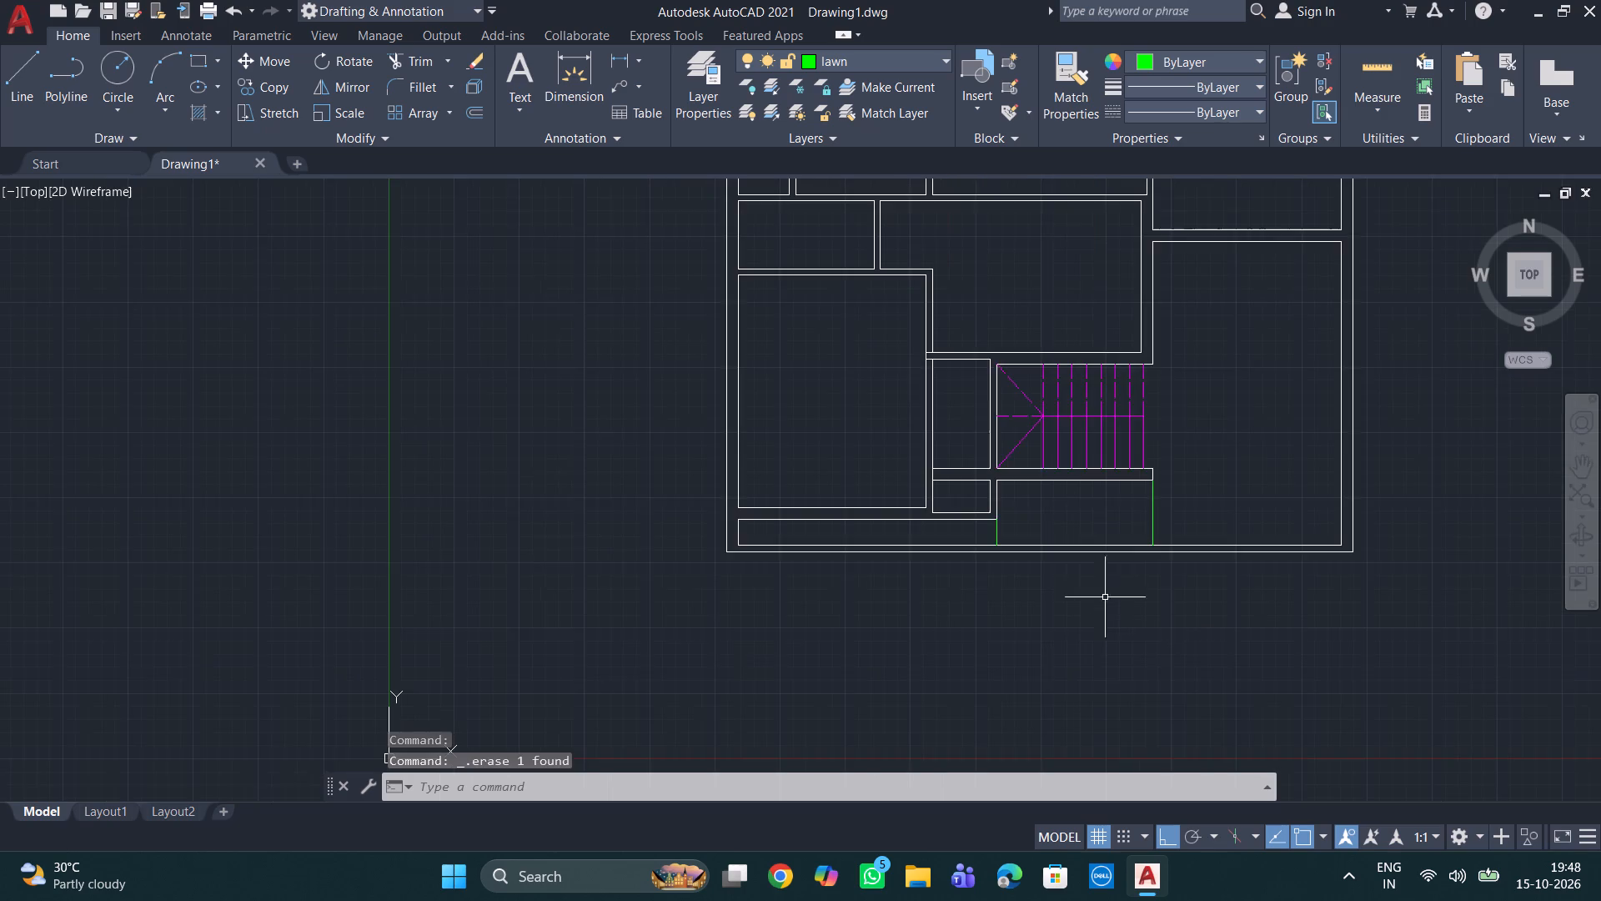
pyautogui.moveTo(1079, 573); pyautogui.dragTo(1024, 650, button='middle')
pyautogui.scroll(2, 1019, 649)
pyautogui.press('Escape')
pyautogui.press('Escape')
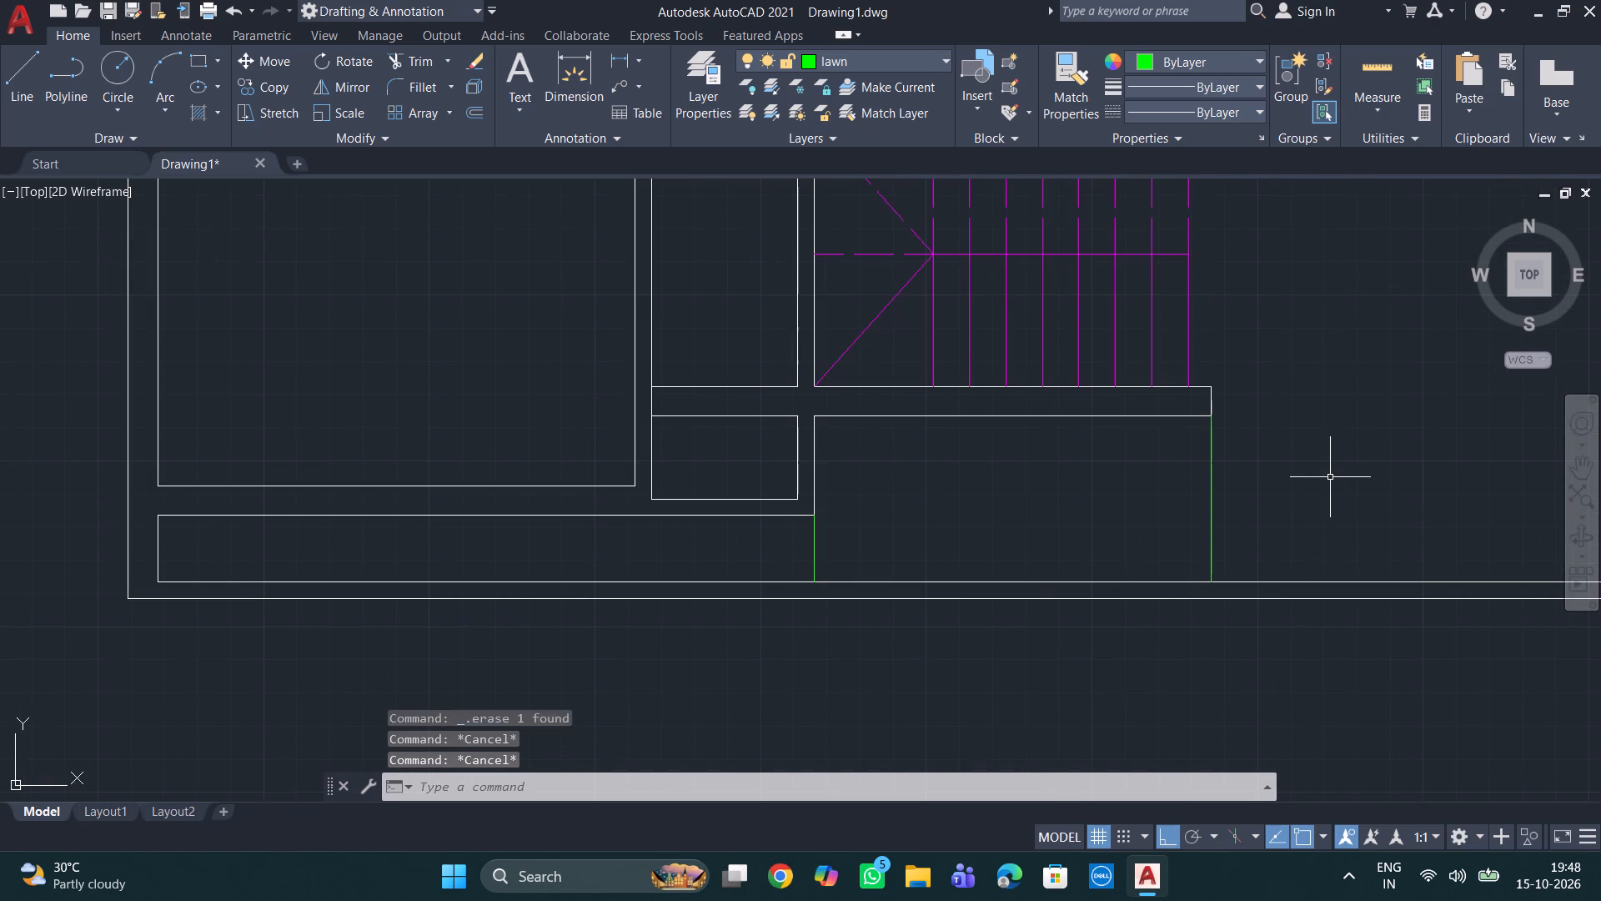
pyautogui.press('Escape')
# Review the lawn area and the overall floor plan.
pyautogui.scroll(-1, 1314, 463)
pyautogui.moveTo(1117, 517); pyautogui.dragTo(923, 554, button='middle')
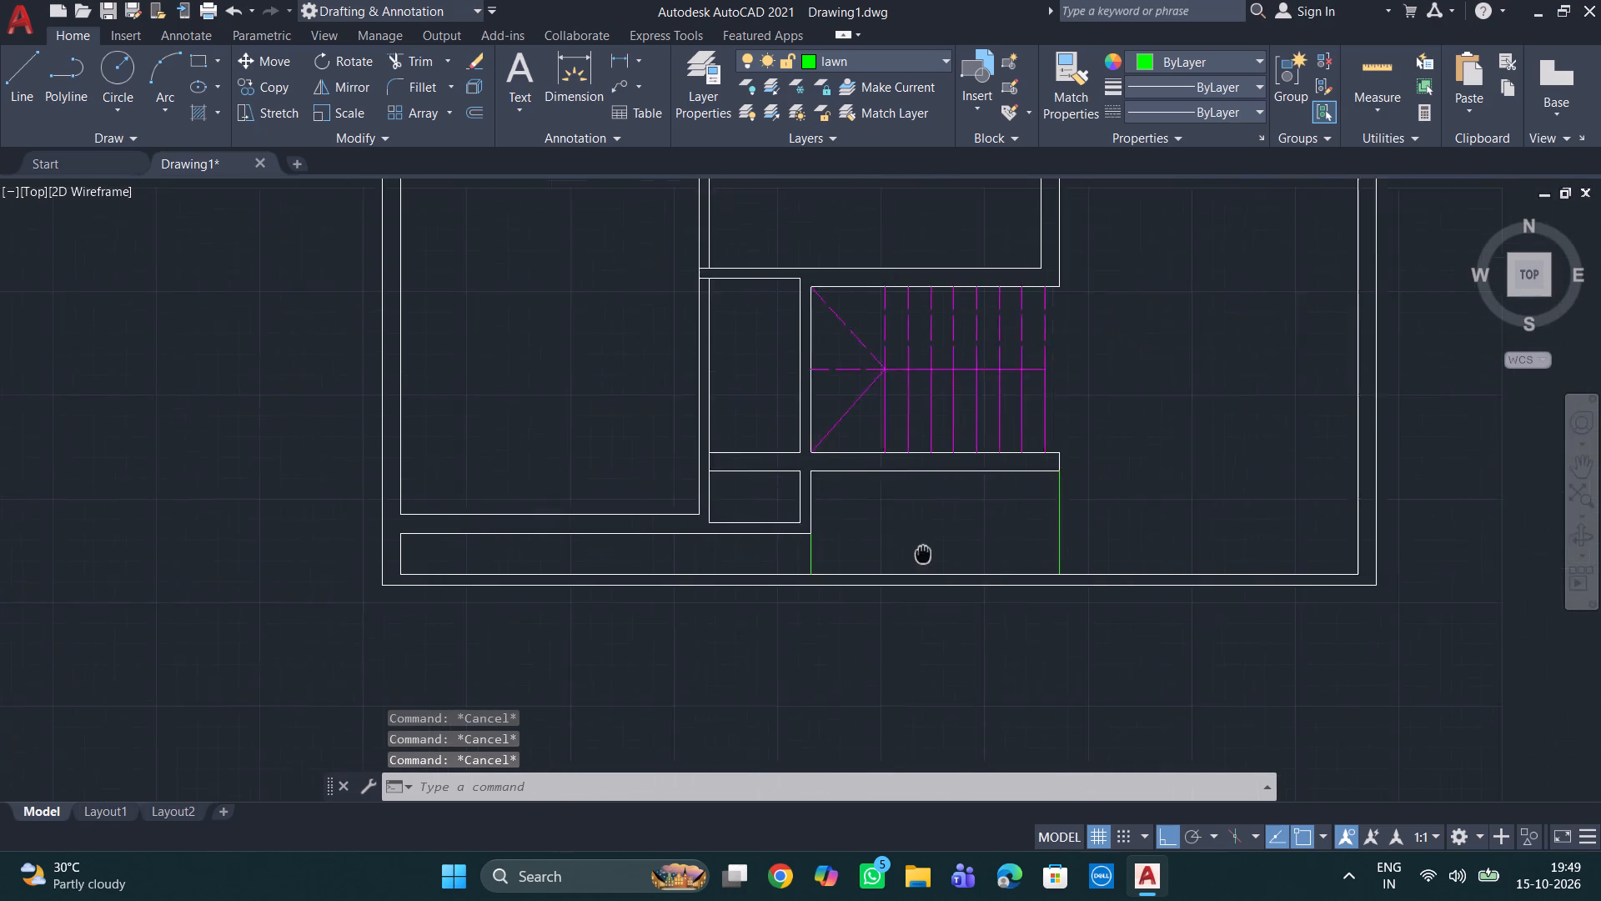
pyautogui.moveTo(923, 554); pyautogui.dragTo(896, 546, button='middle')
pyautogui.scroll(-2, 1181, 443)
pyautogui.moveTo(1182, 446); pyautogui.dragTo(977, 604, button='middle')
pyautogui.scroll(1, 974, 541)
pyautogui.moveTo(974, 541); pyautogui.dragTo(1091, 586, button='middle')
pyautogui.scroll(-1, 1100, 577)
pyautogui.press('Escape')
pyautogui.press('Escape')
pyautogui.press('Escape')
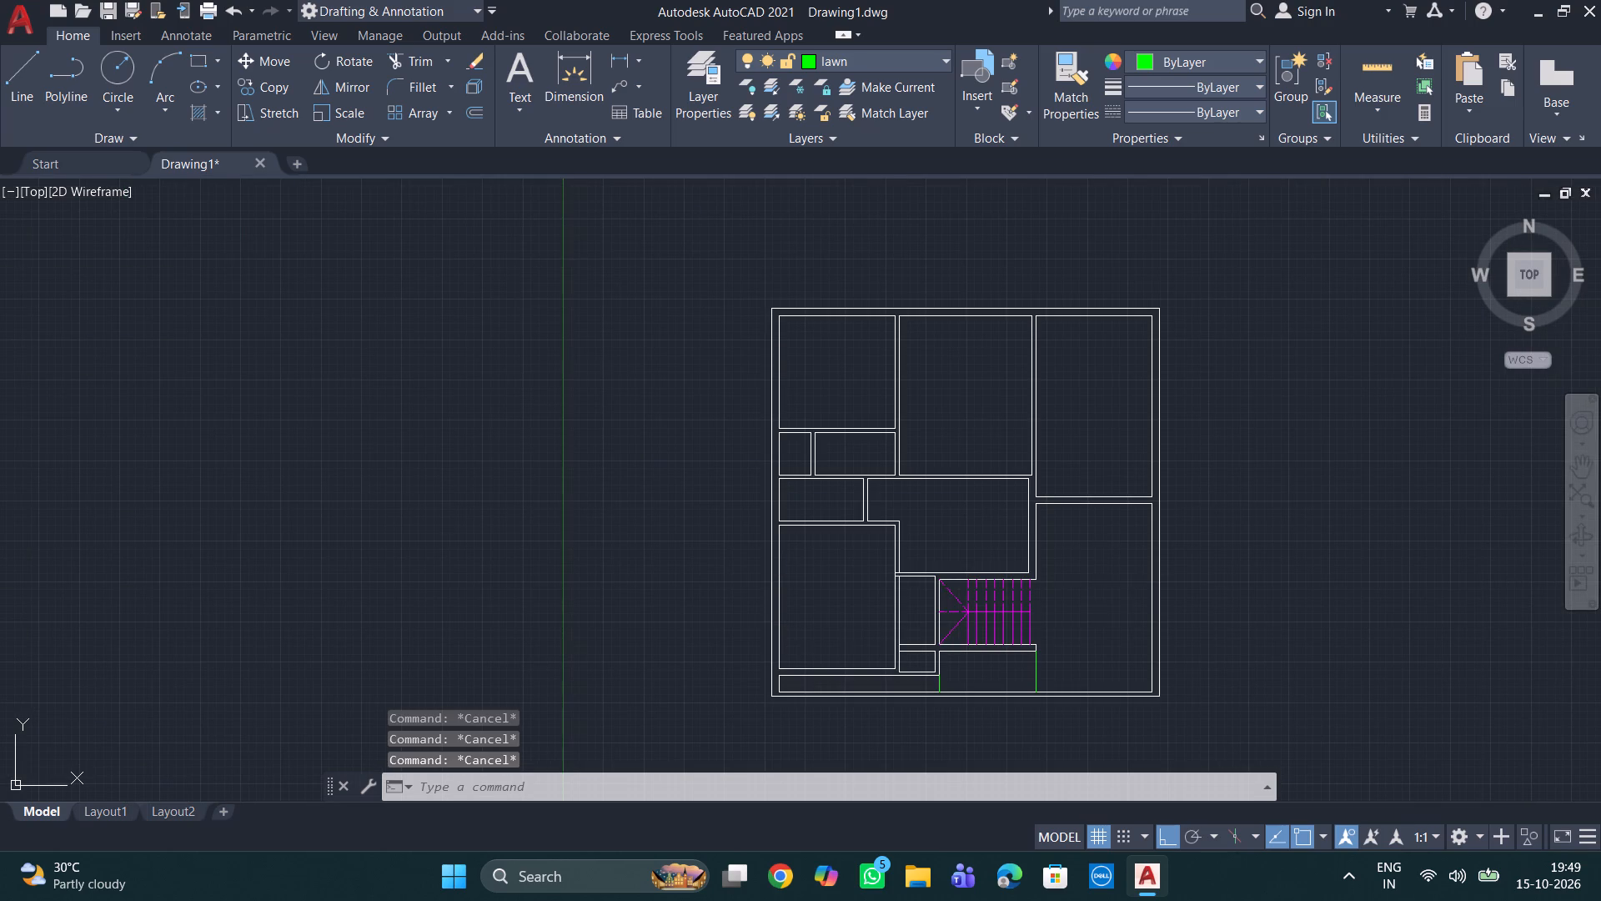
# On the outer walls layer, draw connected lines from the central room's upper-right inner corner: 3' left, 6'8" down, about 7' left, down to its lower wall.
pyautogui.press('Escape')
pyautogui.press('Escape')
pyautogui.moveTo(973, 535); pyautogui.dragTo(850, 493, button='middle')
pyautogui.scroll(3, 851, 492)
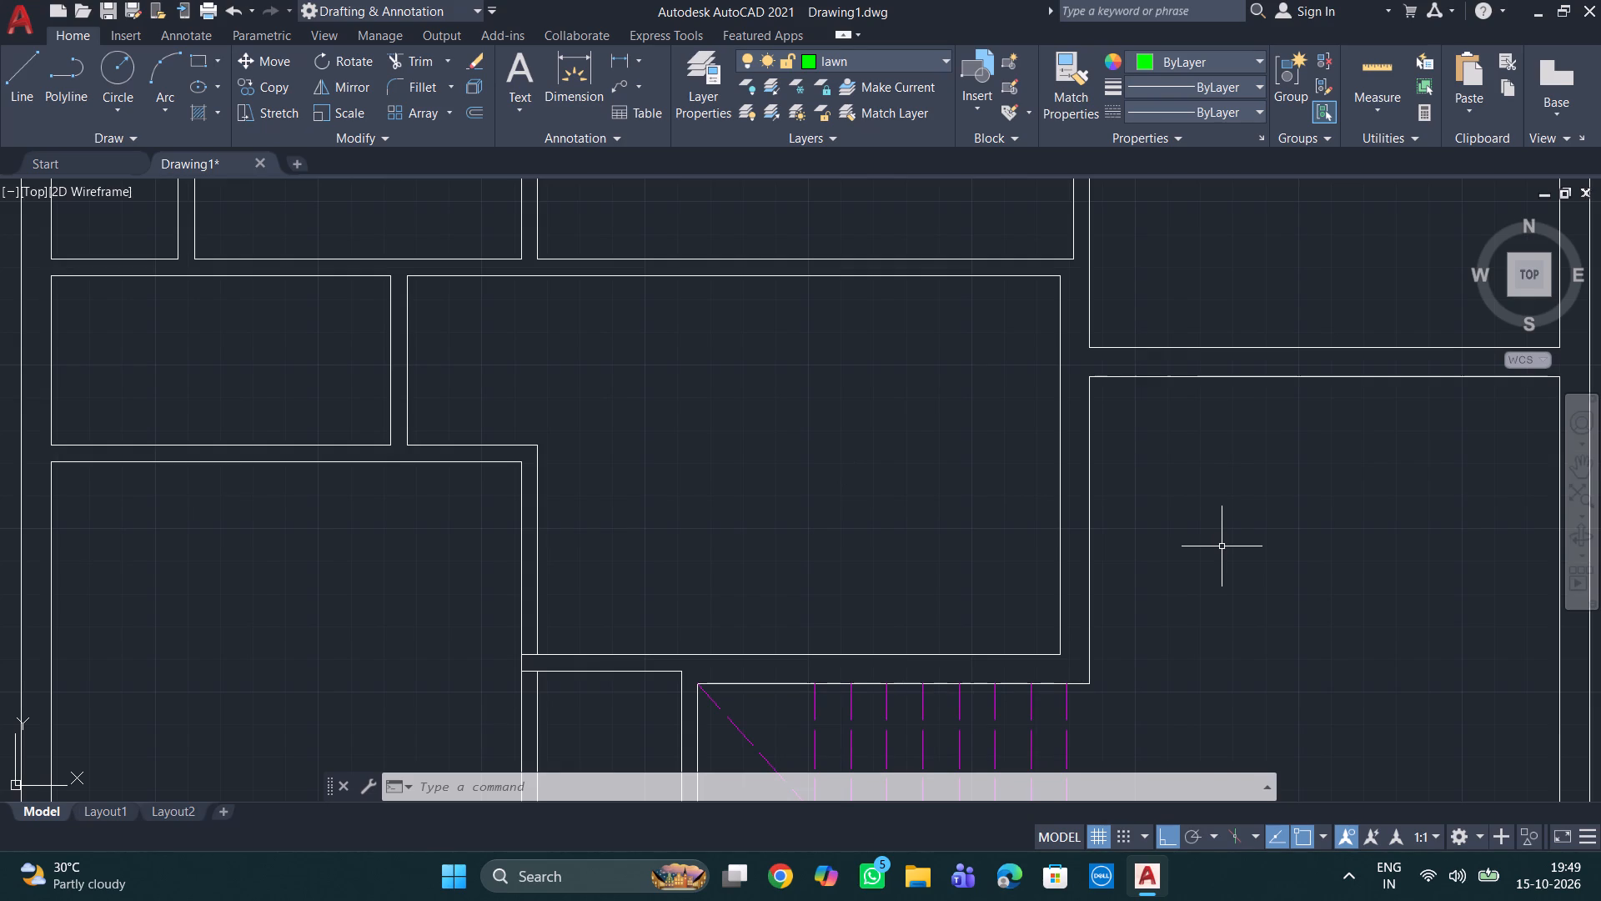
pyautogui.press('l')
pyautogui.press('Return')
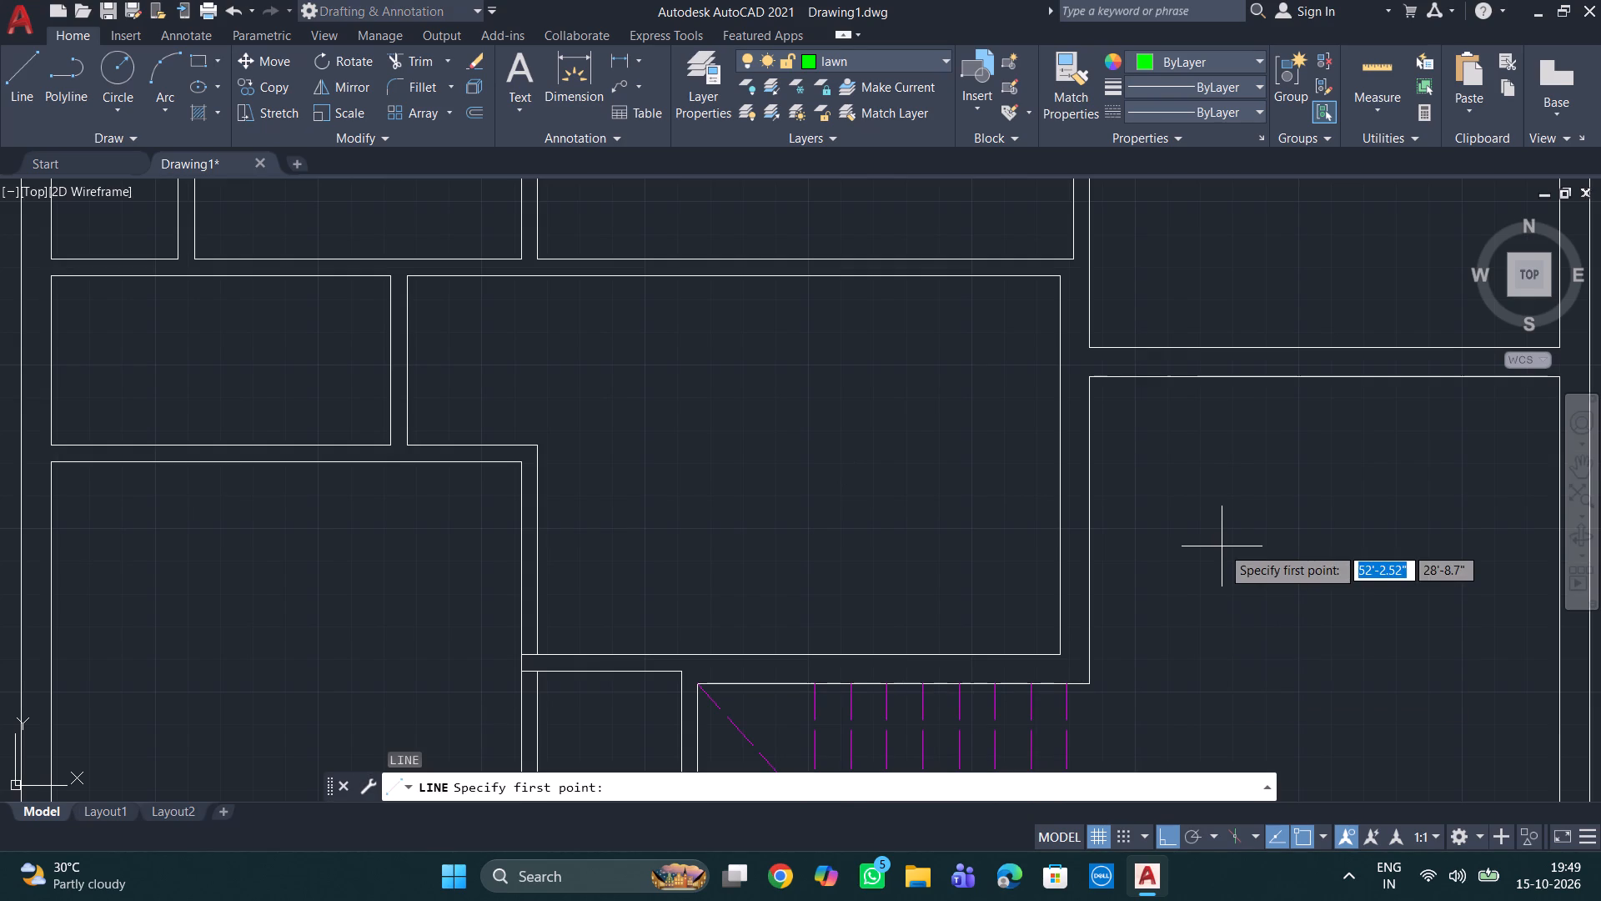
pyautogui.click(872, 54)
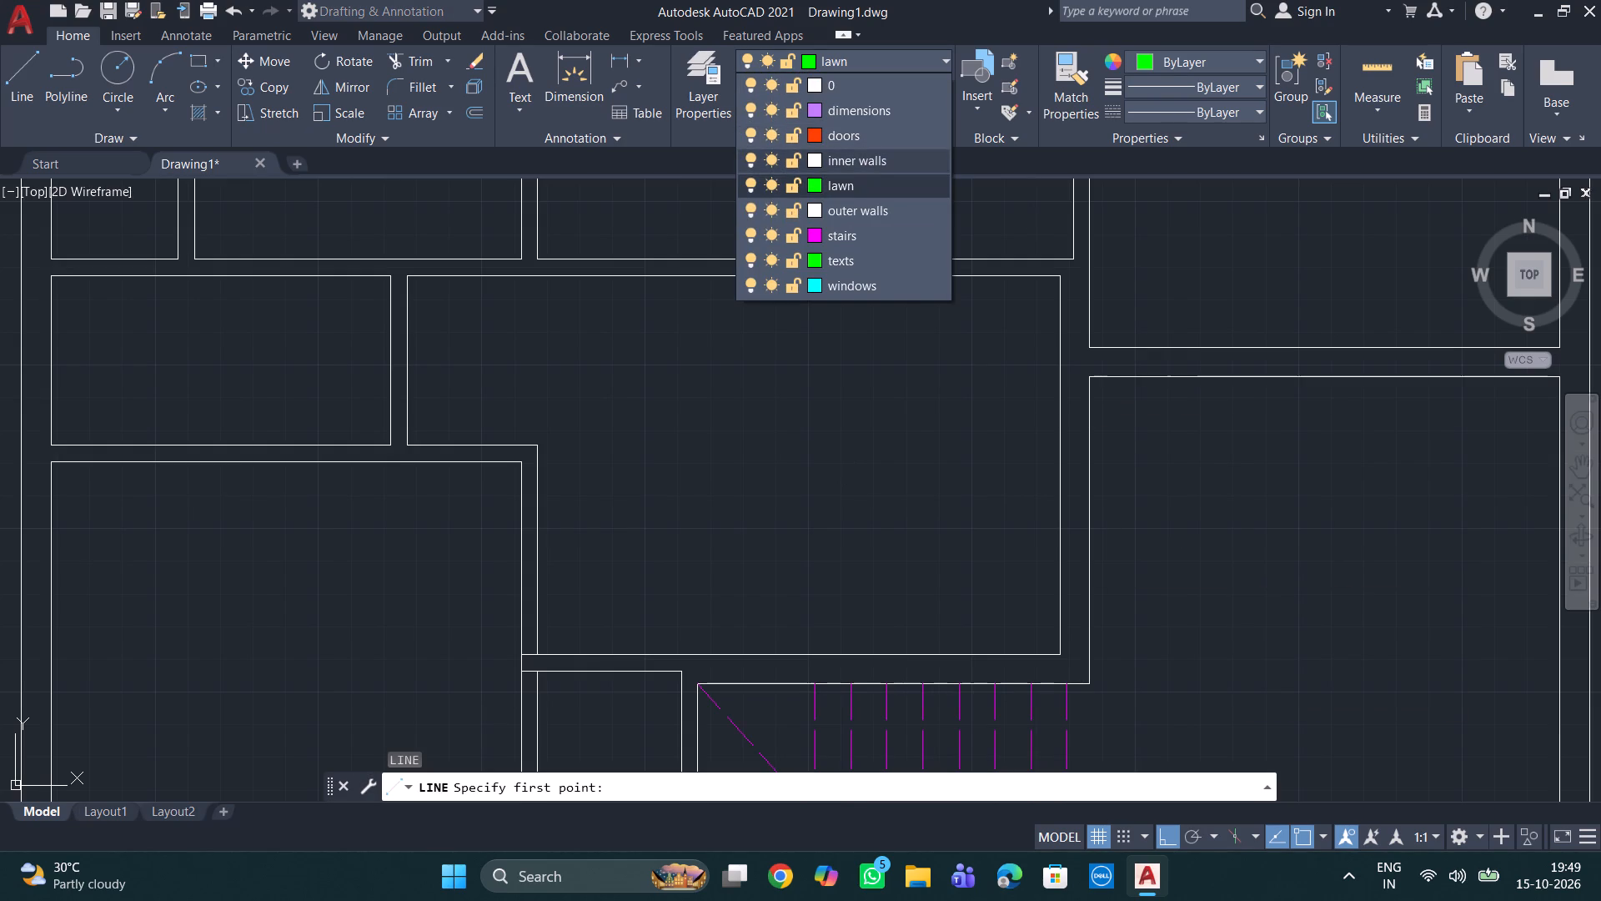
pyautogui.click(858, 215)
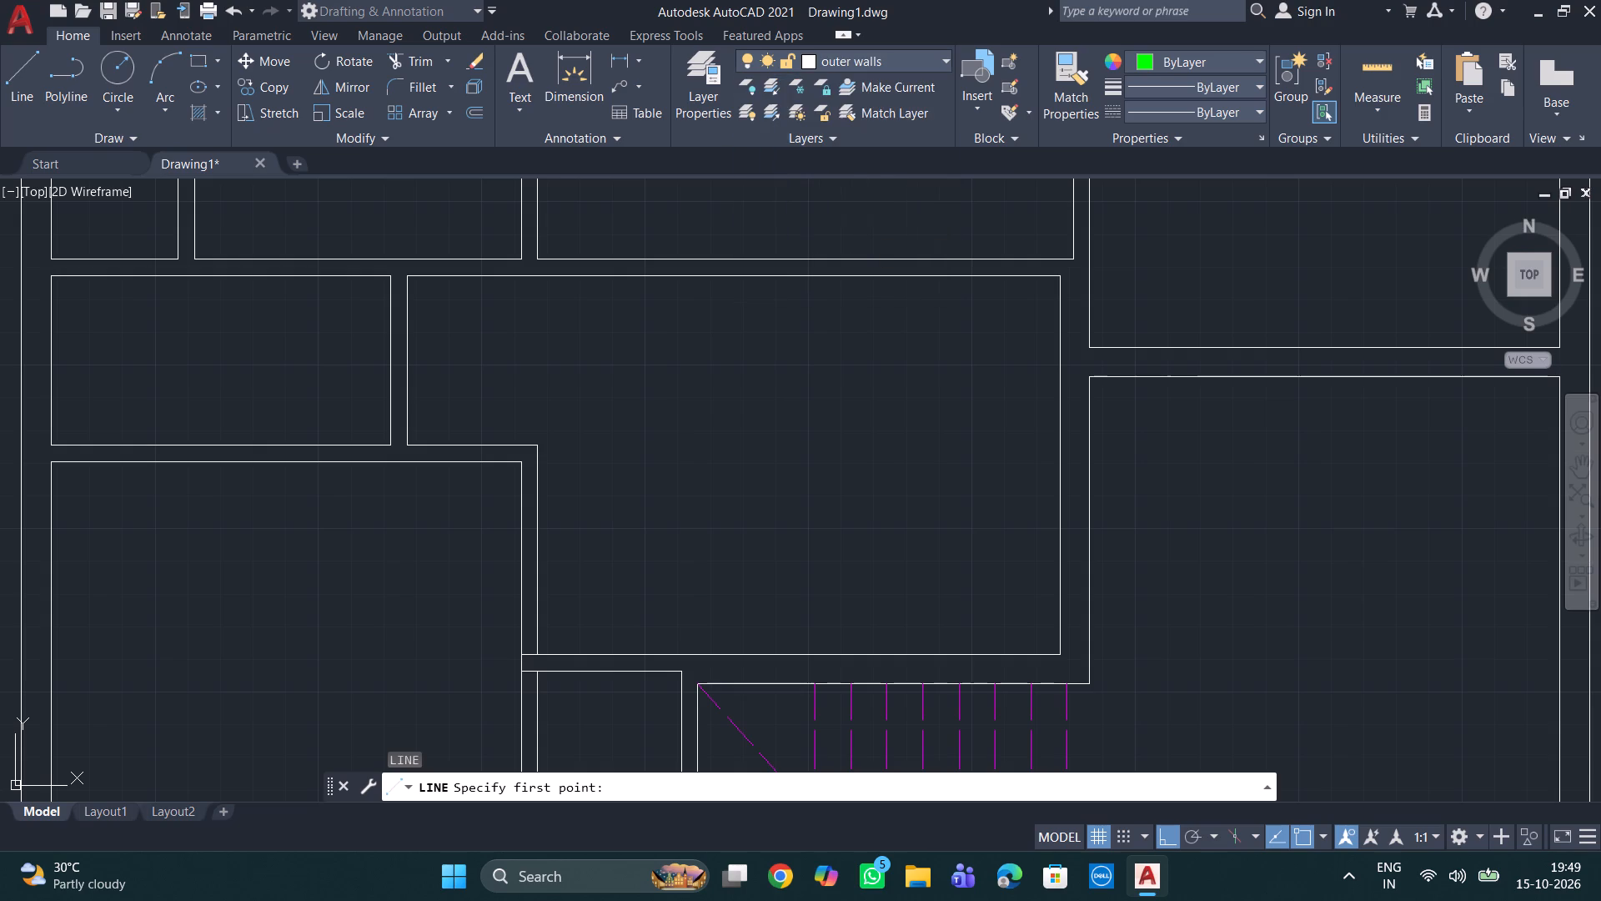
pyautogui.click(1057, 278)
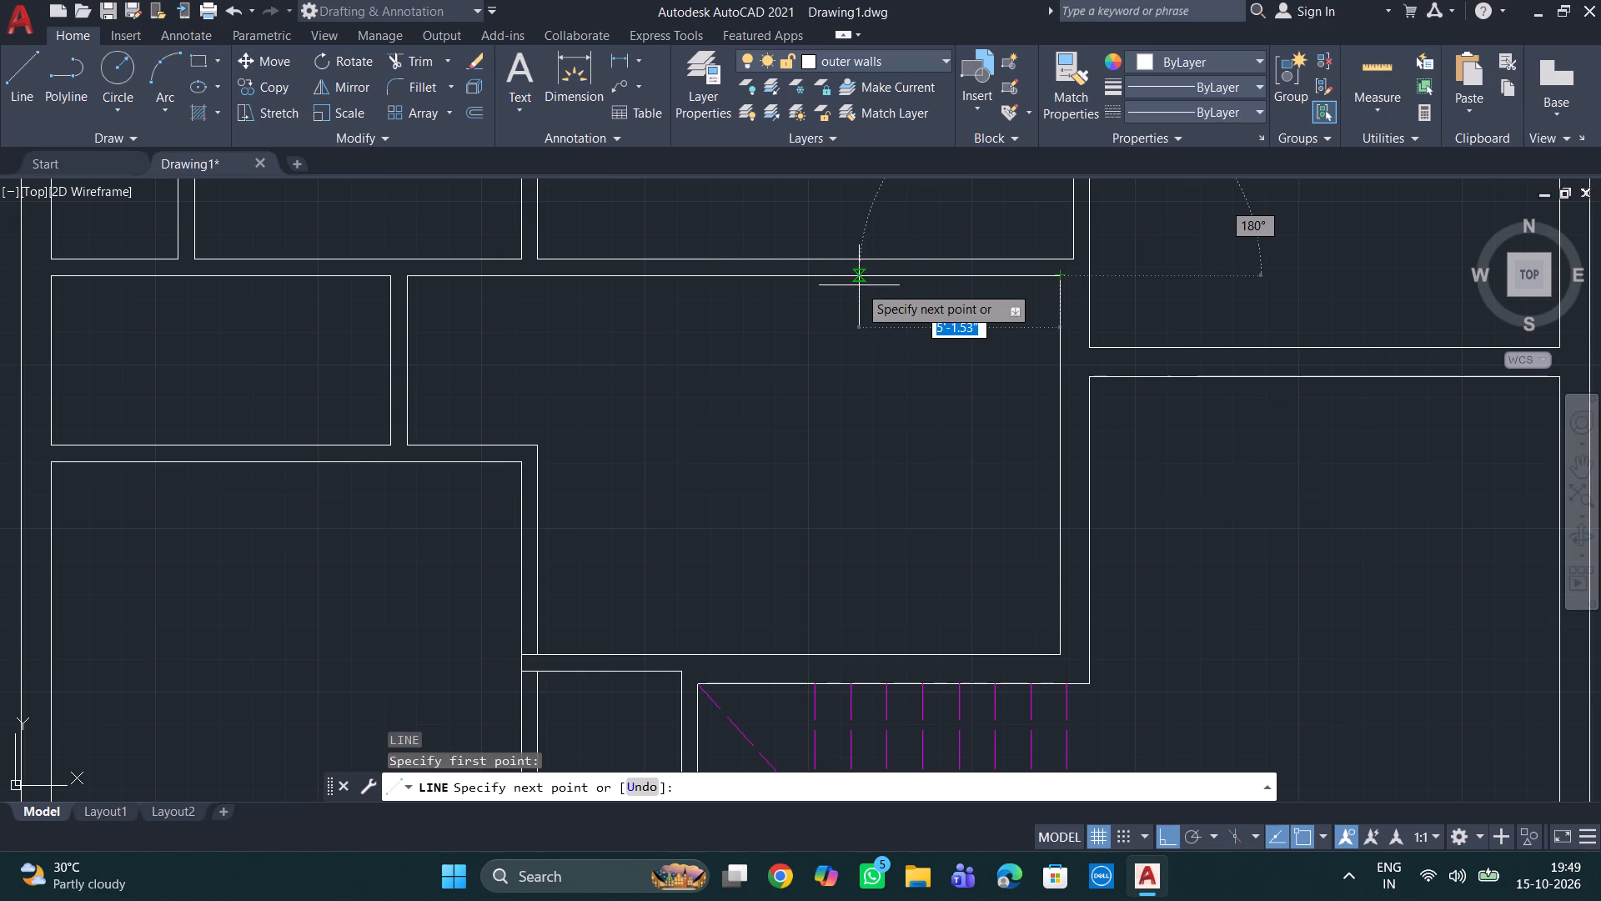
pyautogui.write("4'")
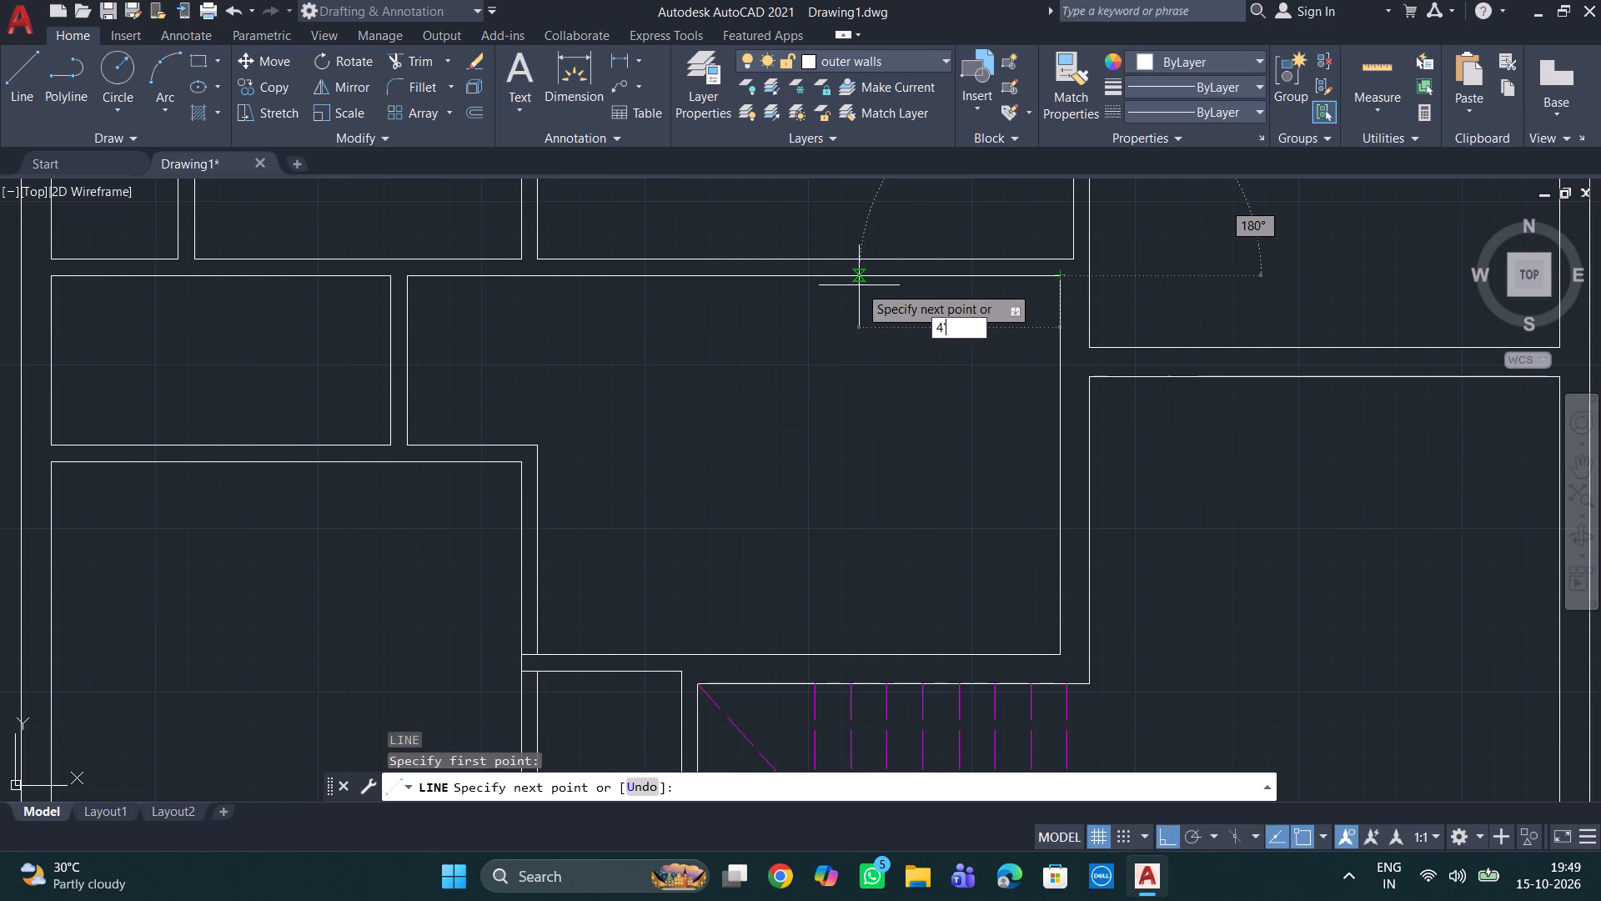
pyautogui.press('BackSpace')
pyautogui.write("3'")
pyautogui.press('BackSpace')
pyautogui.press('BackSpace')
pyautogui.press('BackSpace')
pyautogui.write("3'")
pyautogui.press('Return')
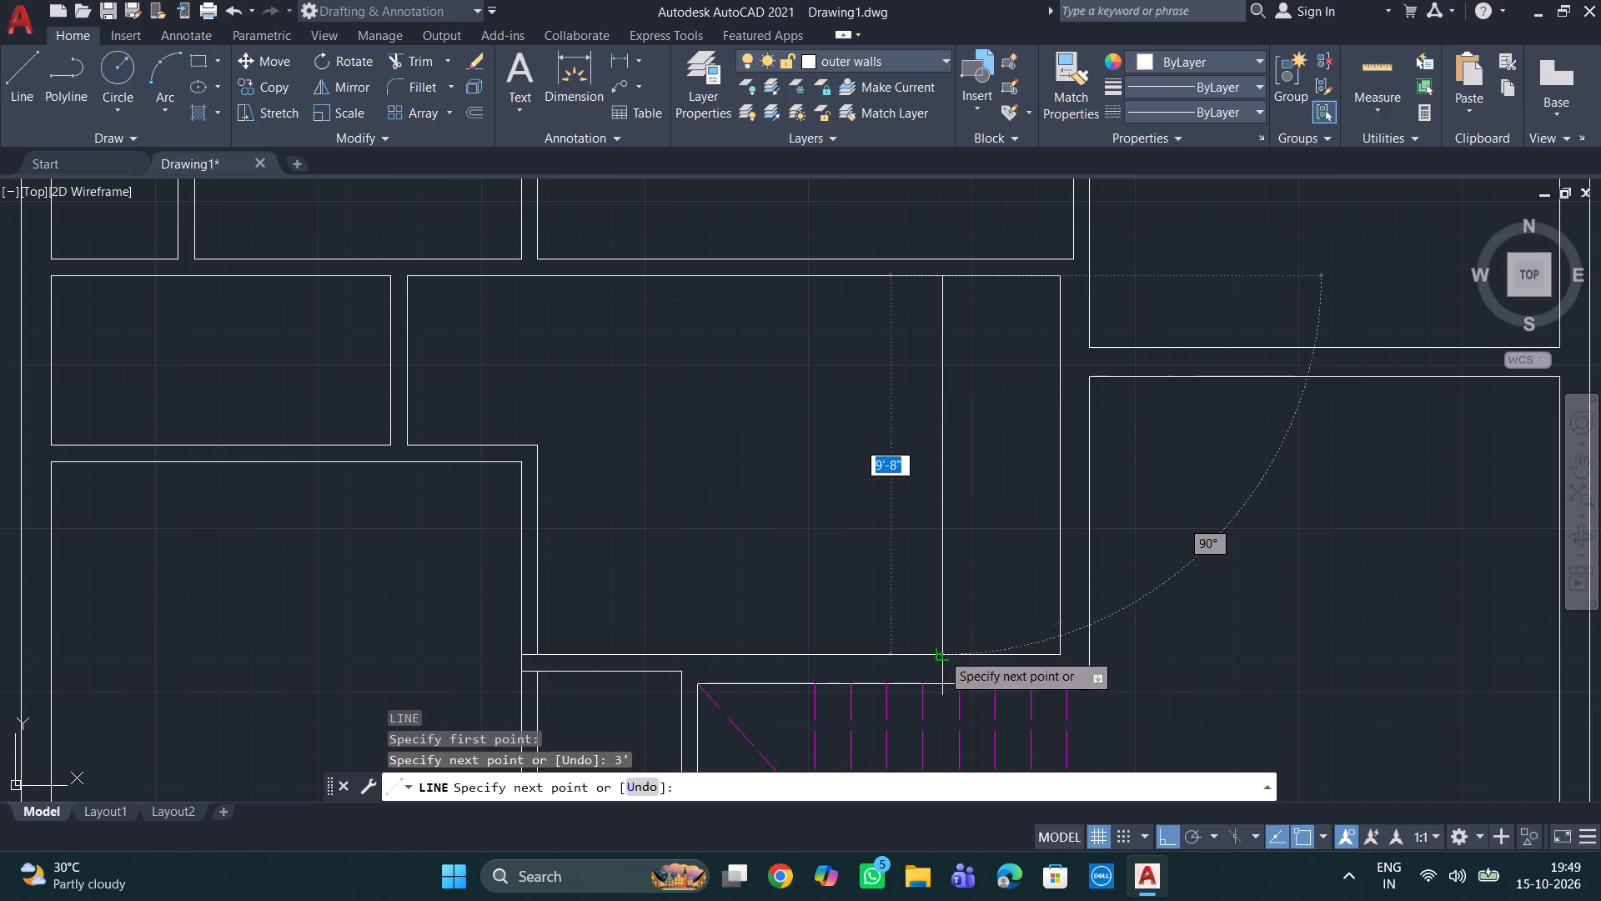
pyautogui.write('6\'8"')
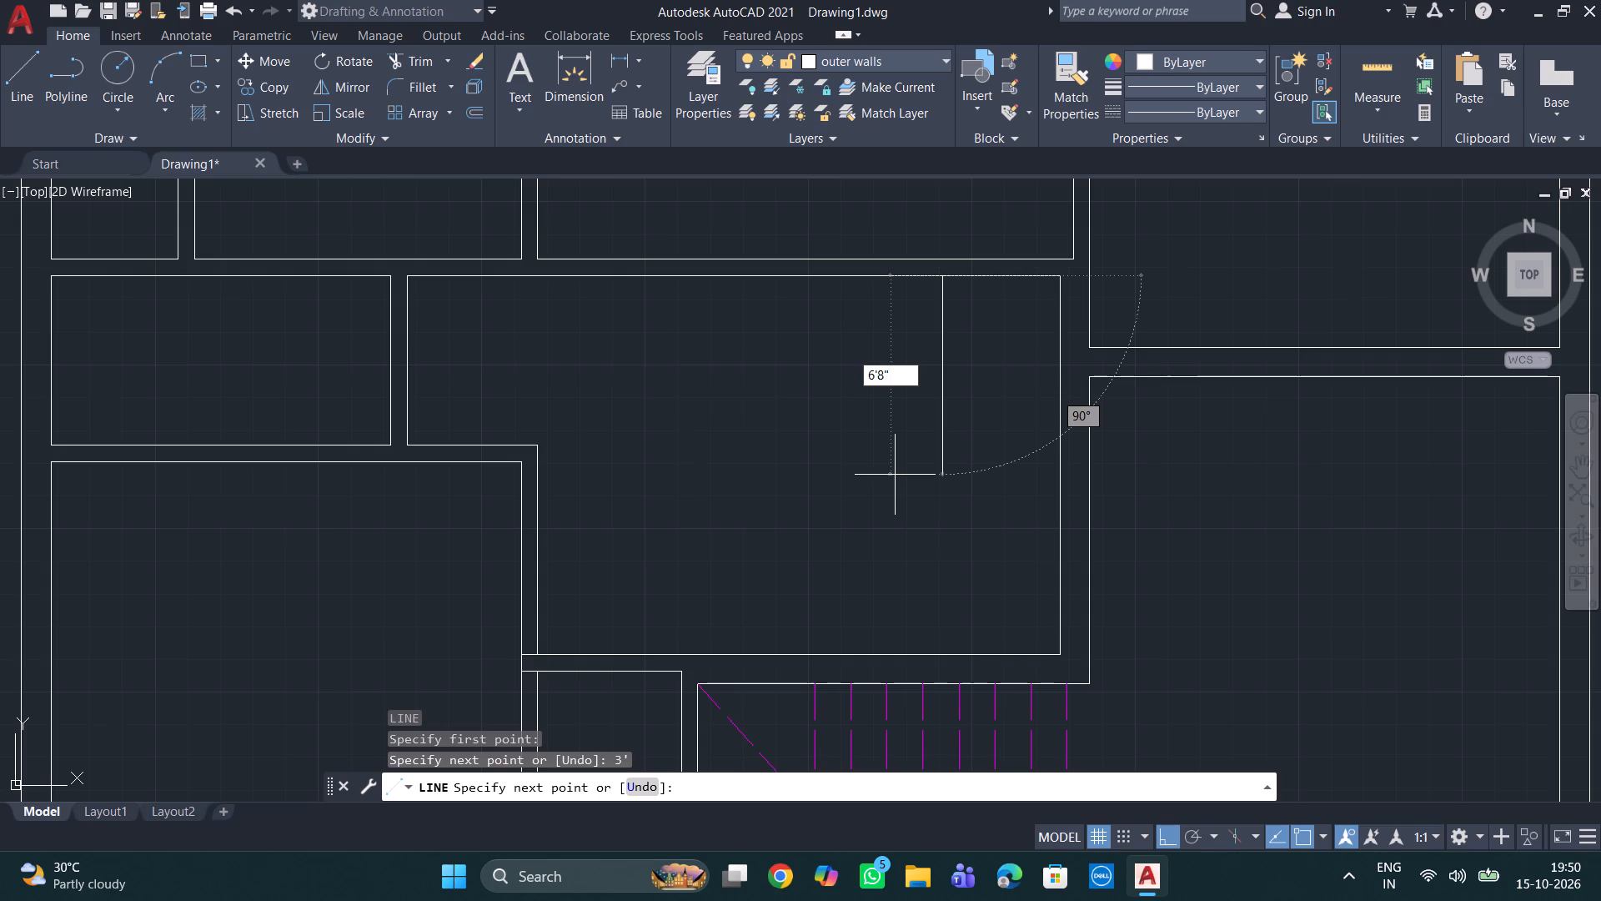
pyautogui.press('Return')
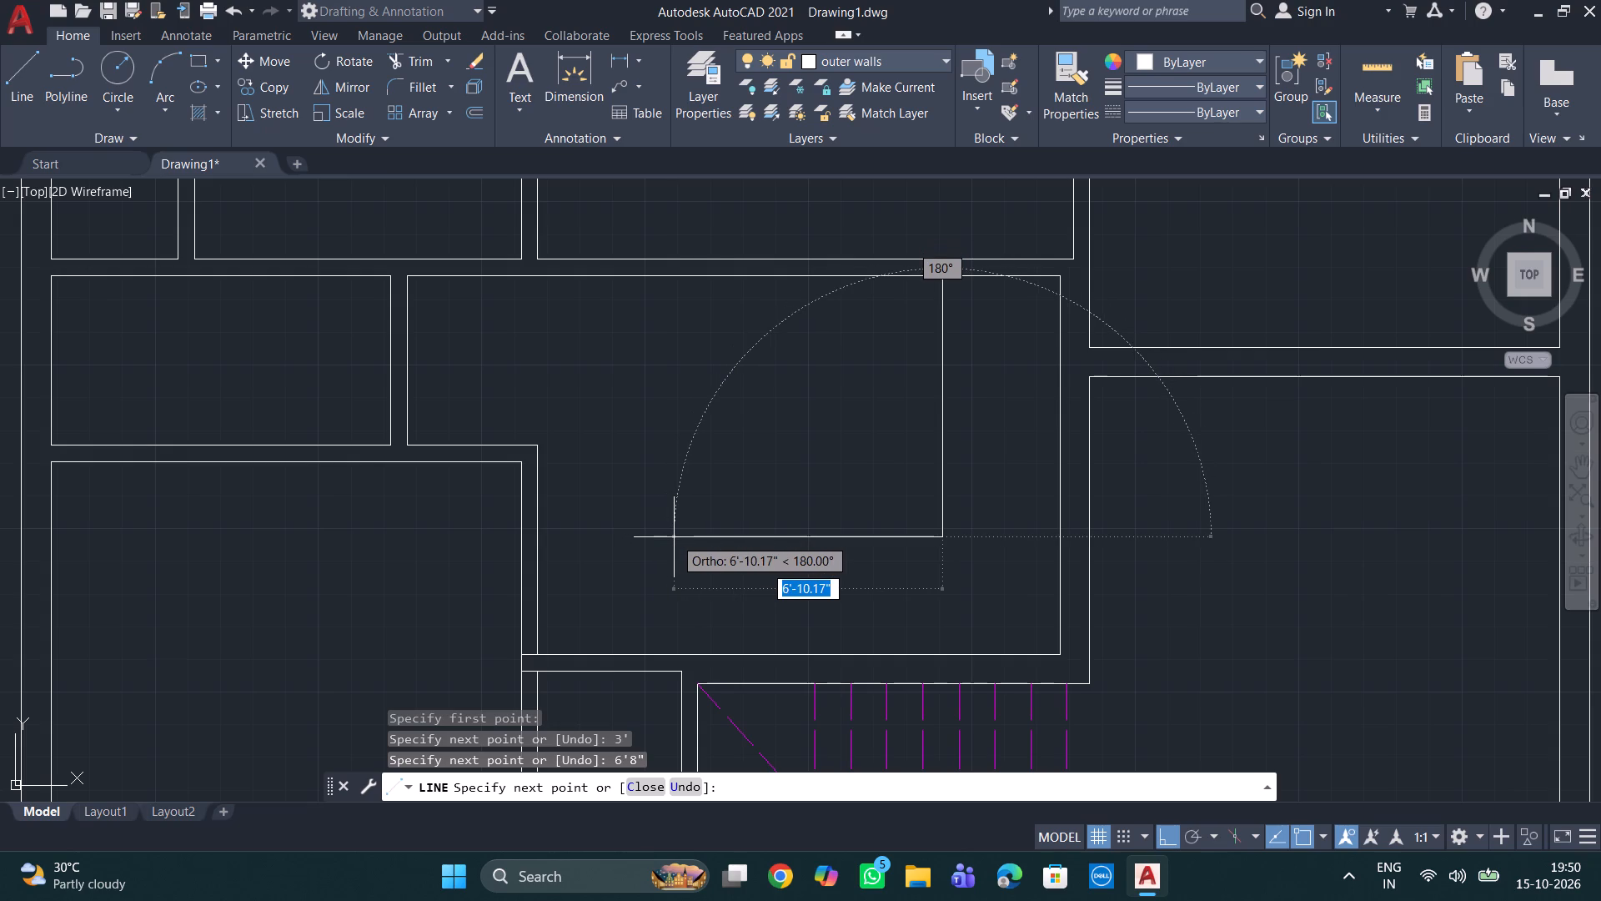
pyautogui.click(665, 538)
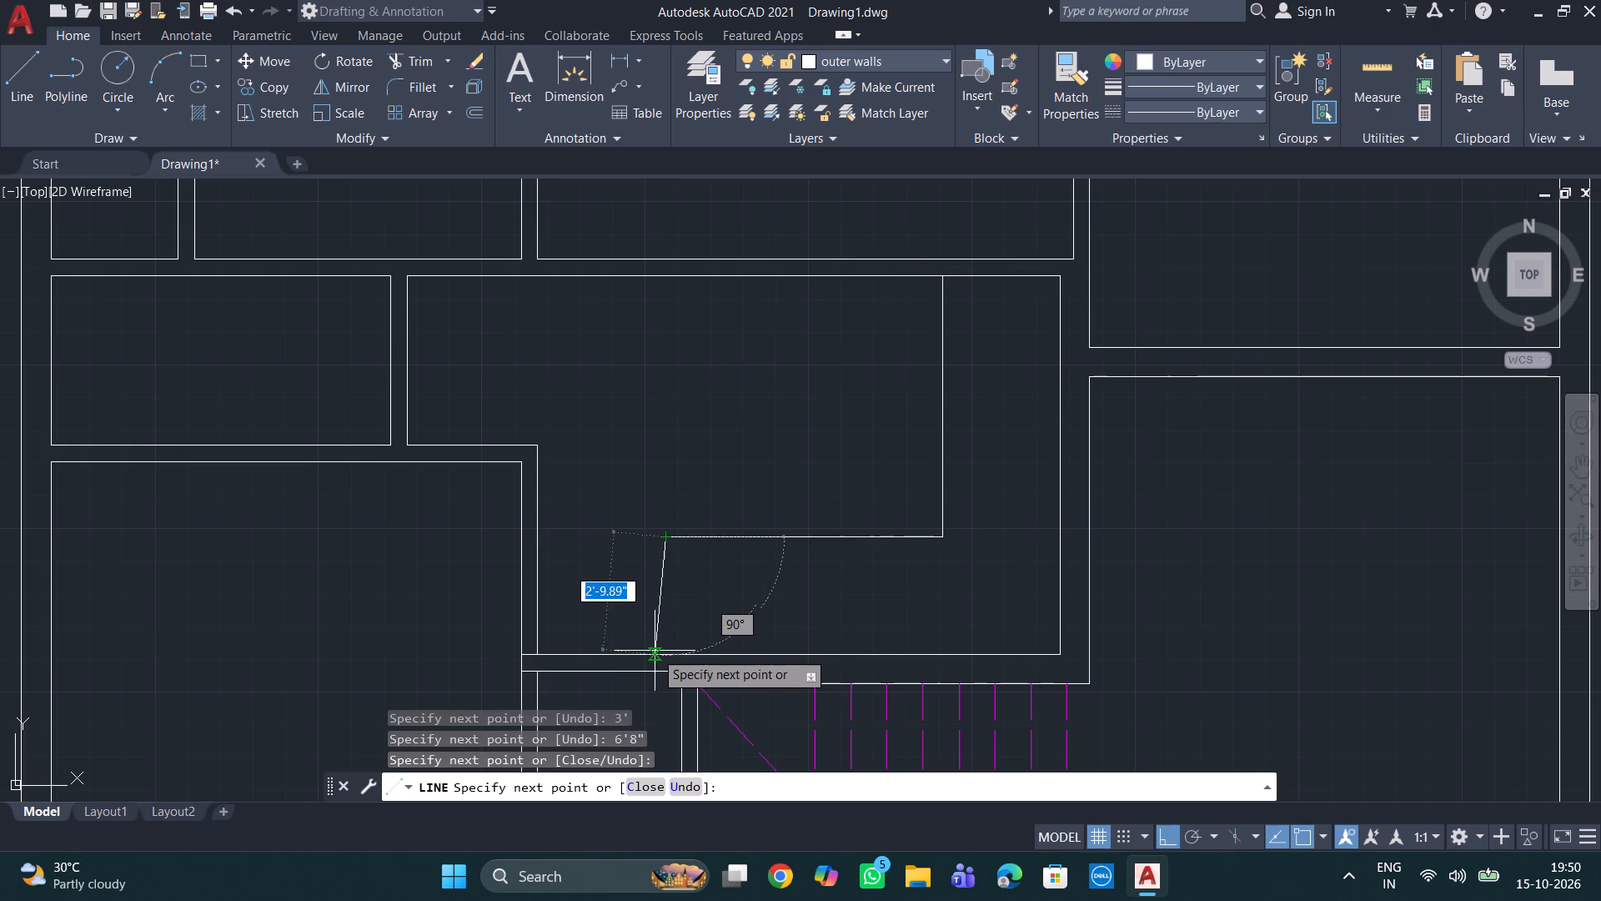
pyautogui.click(665, 652)
pyautogui.press('Escape')
pyautogui.press('Escape')
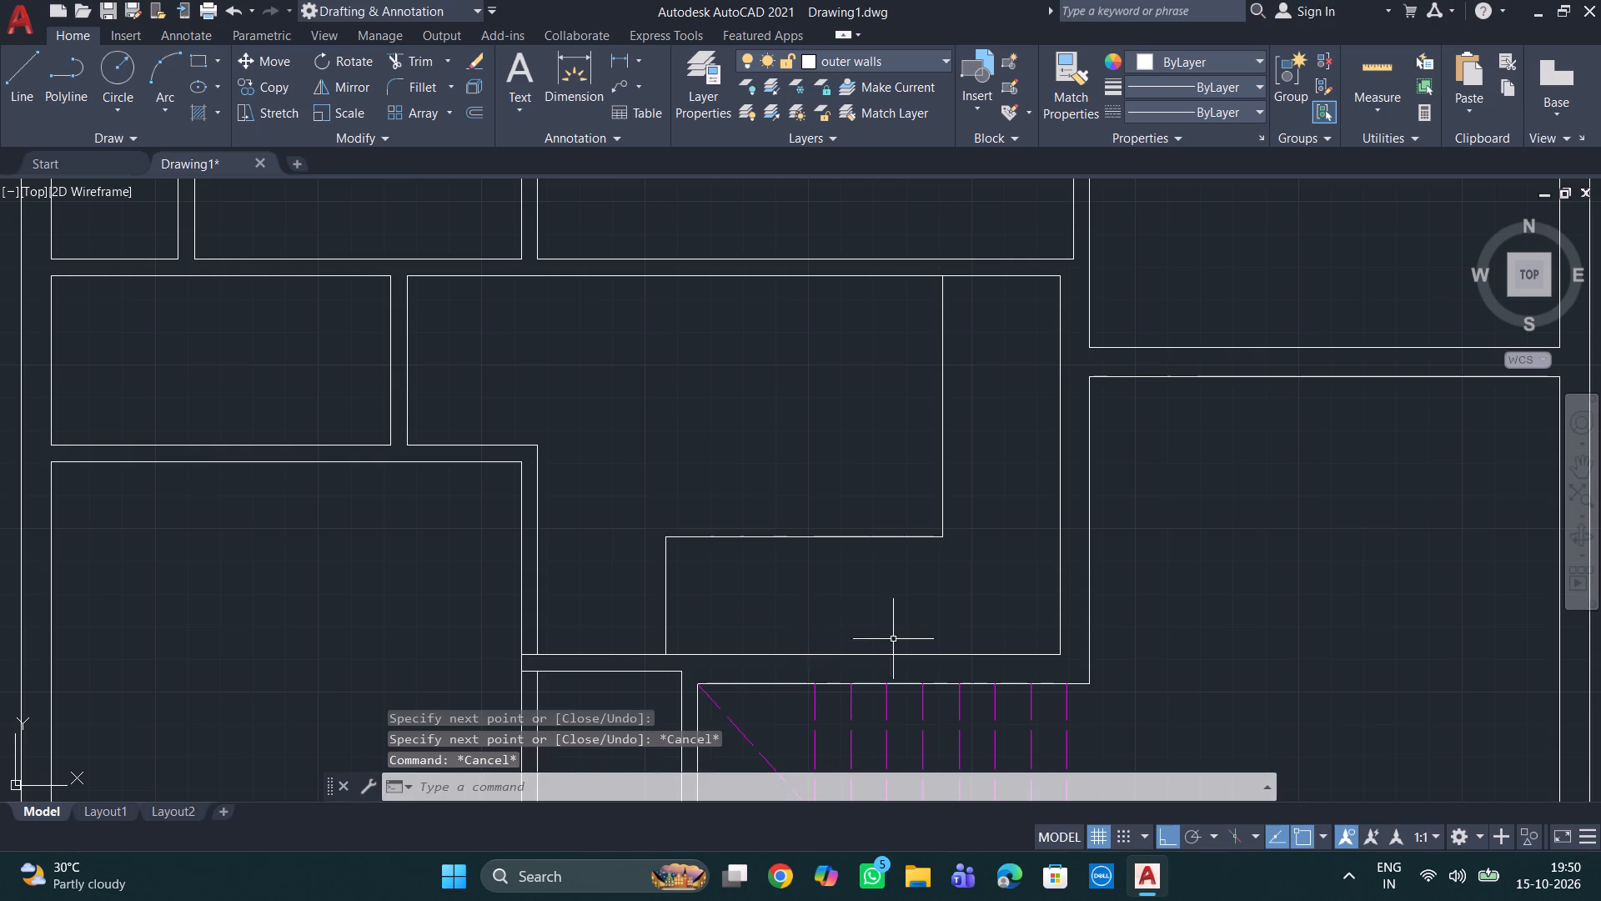
# Trim the two short horizontal line pieces crossing the vertical partition at the lower-left corner of the central room with the new outline.
pyautogui.scroll(-3, 895, 639)
pyautogui.moveTo(1013, 623); pyautogui.dragTo(983, 572, button='middle')
pyautogui.scroll(1, 916, 632)
pyautogui.moveTo(987, 641); pyautogui.dragTo(893, 589, button='middle')
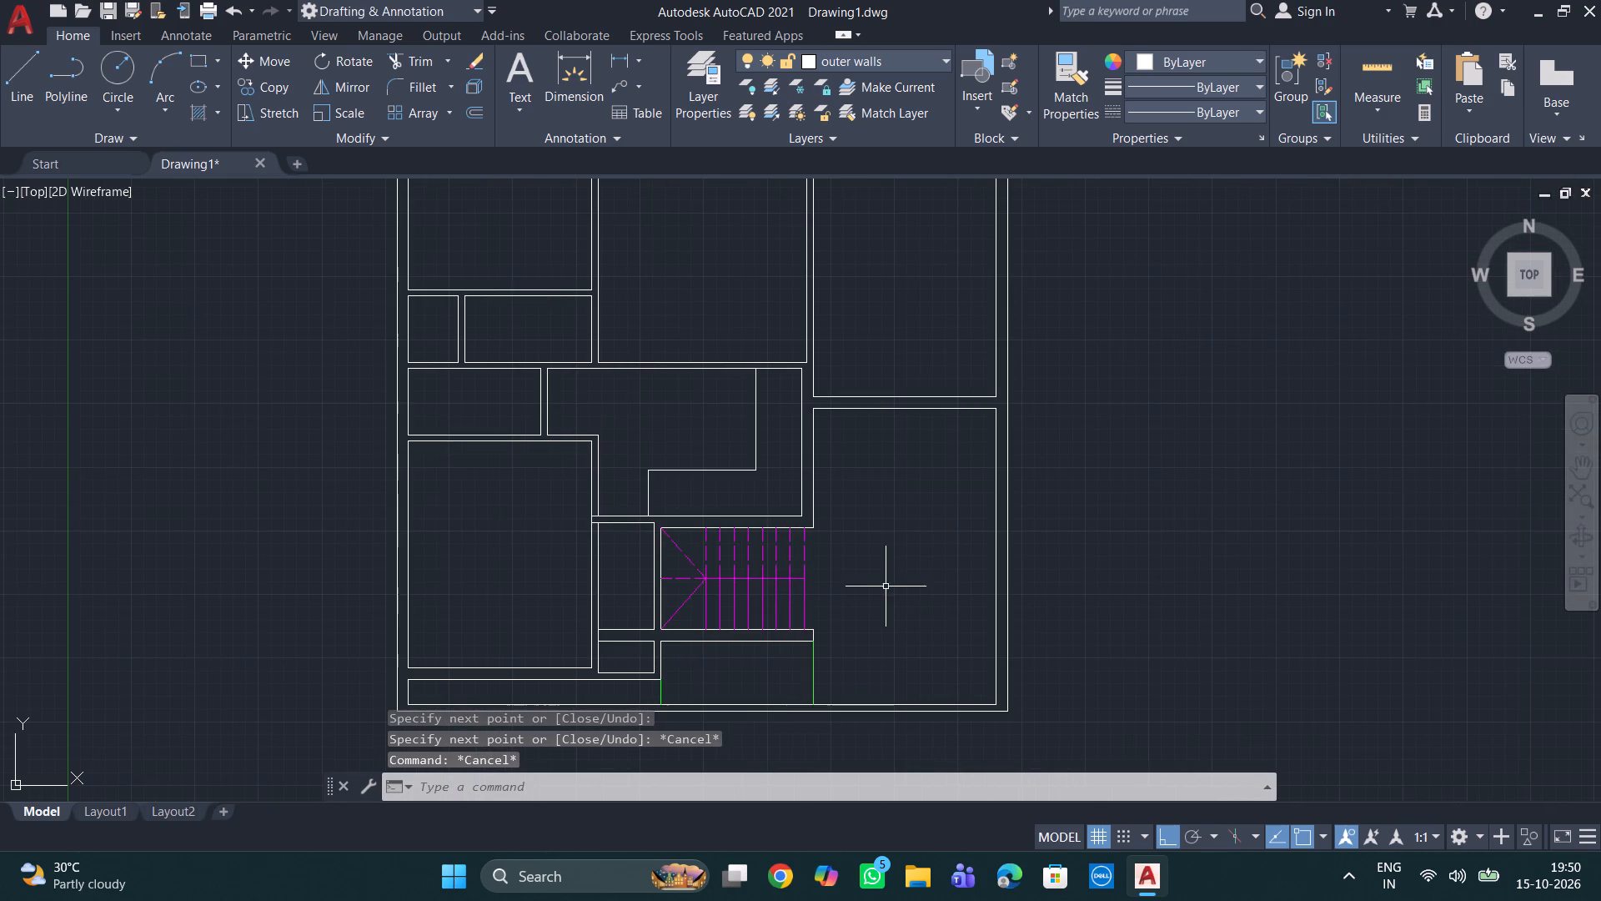
pyautogui.scroll(1, 902, 566)
pyautogui.moveTo(902, 566); pyautogui.dragTo(1061, 590, button='middle')
pyautogui.press('Escape')
pyautogui.press('Escape')
pyautogui.press('Escape')
pyautogui.press('Escape')
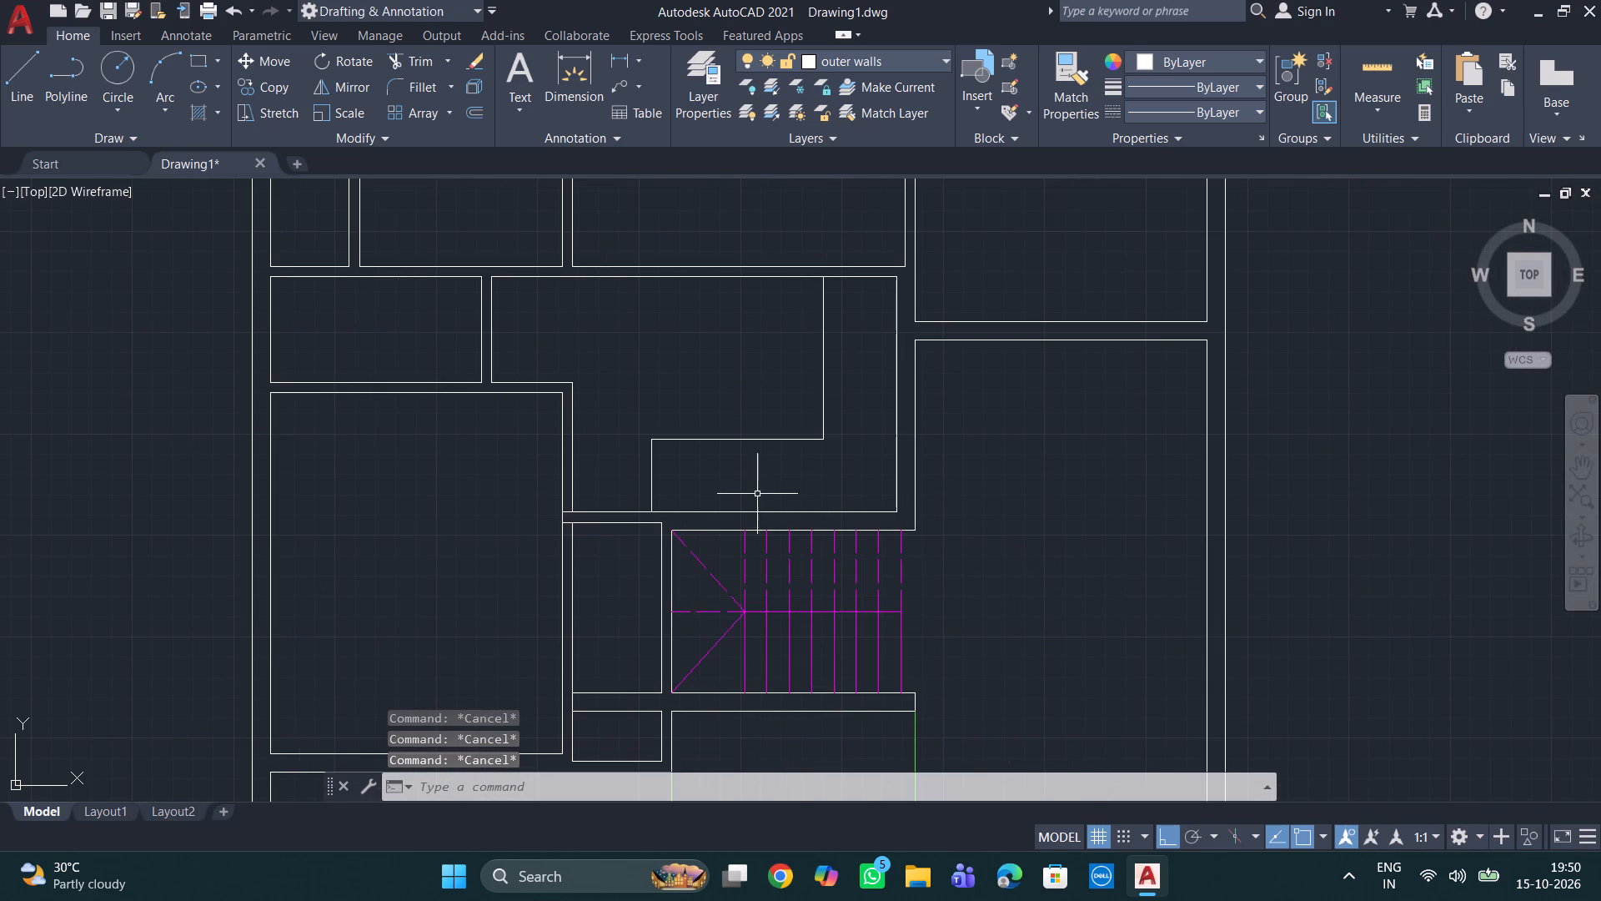
pyautogui.press('Escape')
pyautogui.press('Escape')
pyautogui.write('tr')
pyautogui.press('Return')
pyautogui.press('Return')
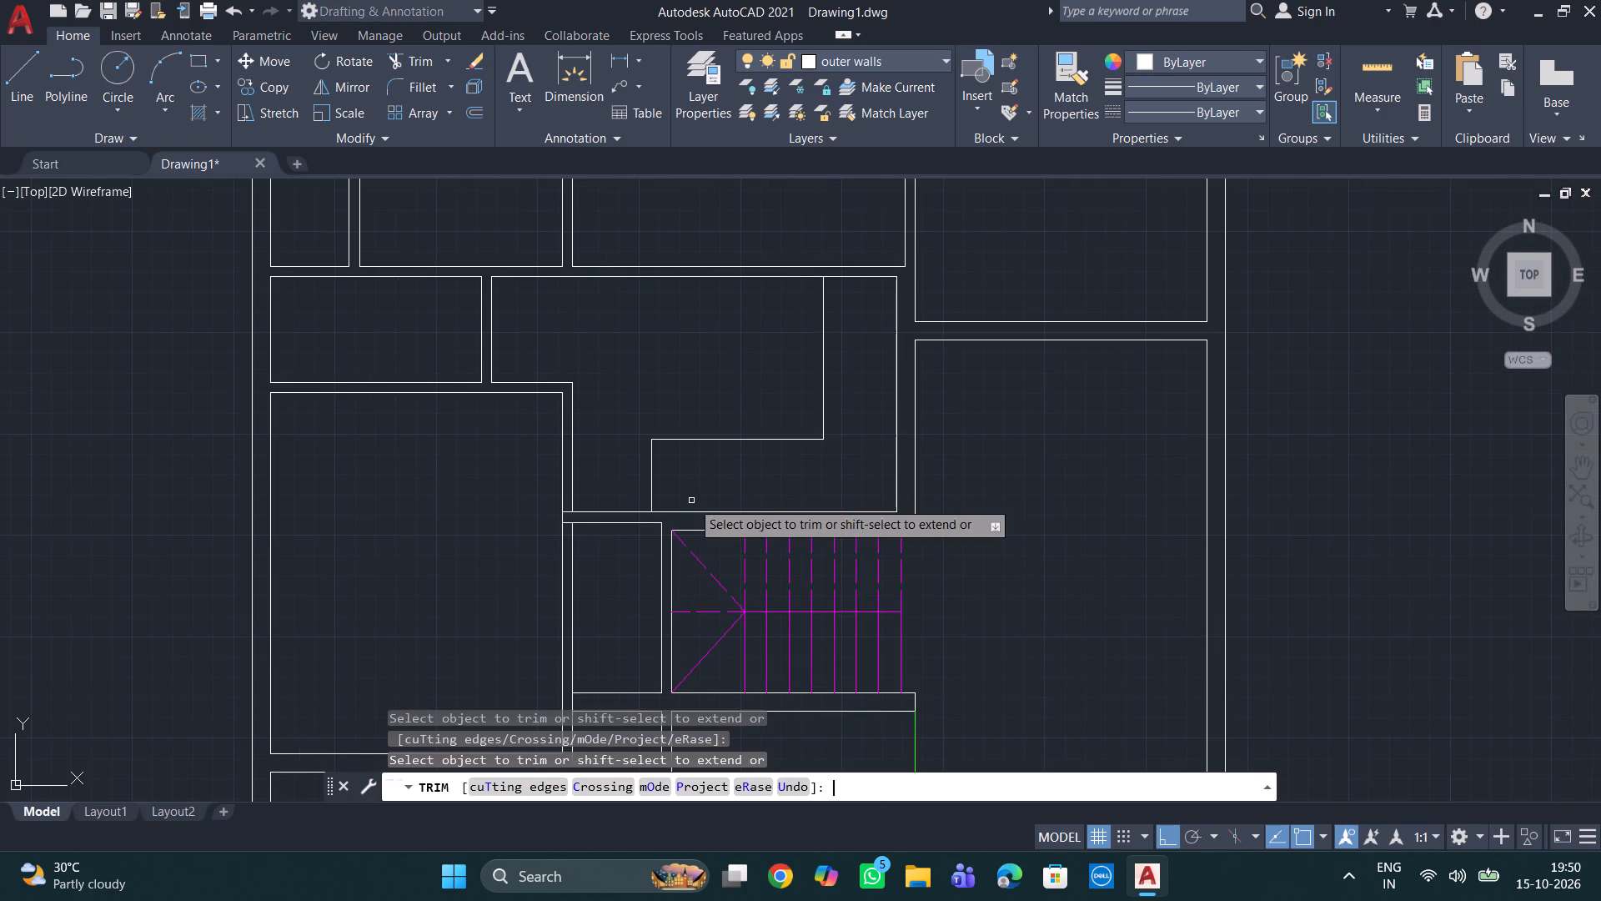
pyautogui.scroll(2, 499, 459)
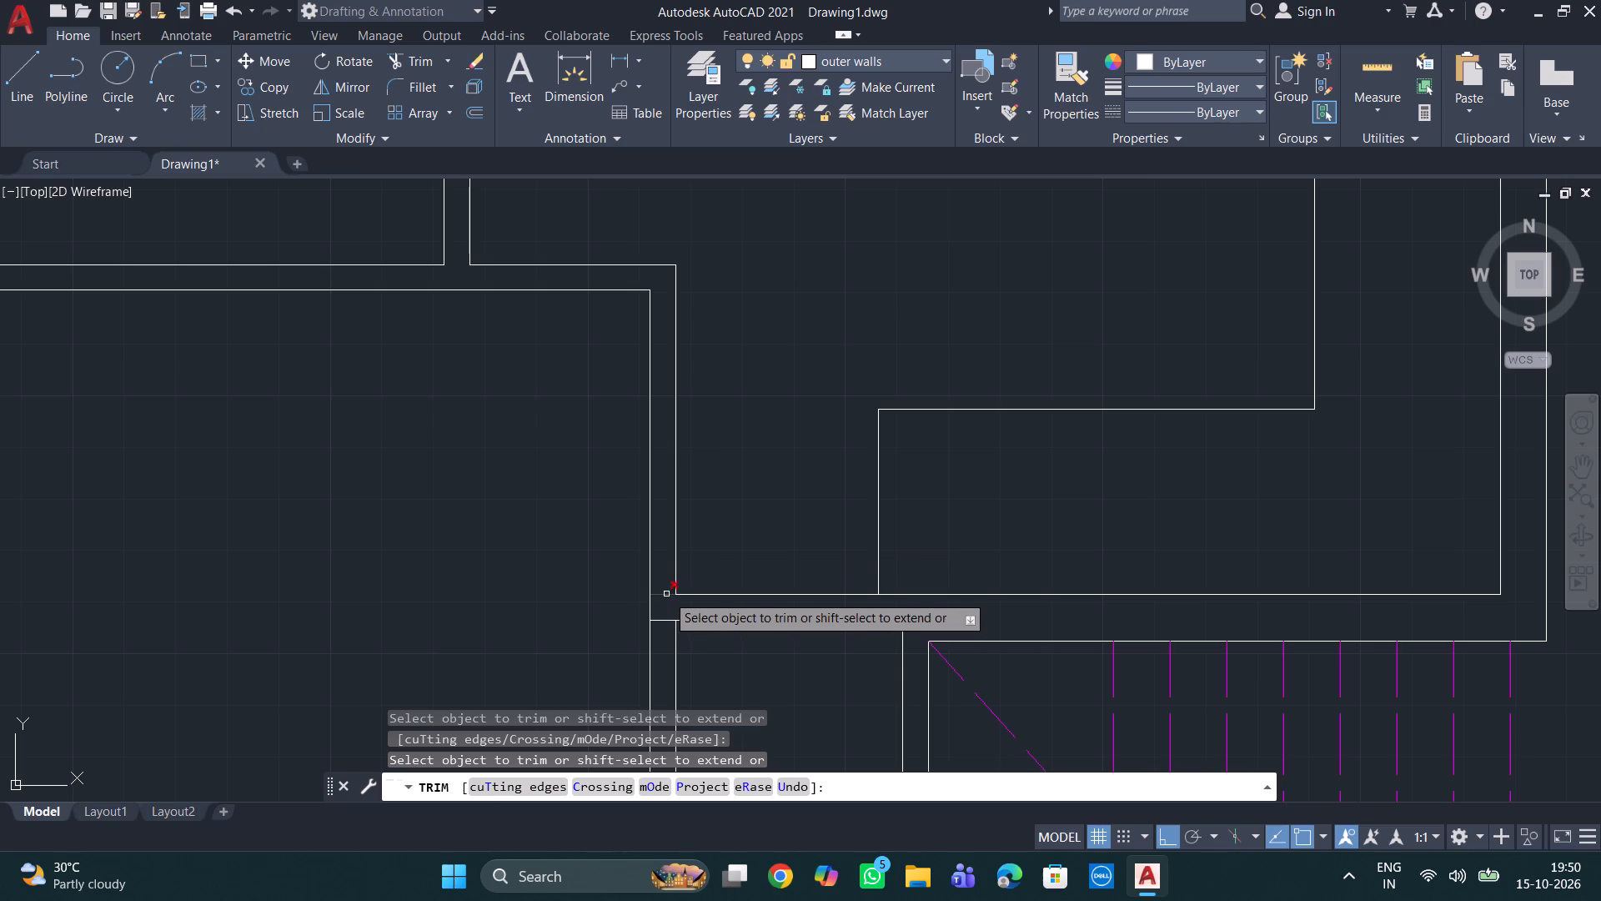
pyautogui.click(666, 594)
pyautogui.click(662, 622)
pyautogui.scroll(-3, 855, 599)
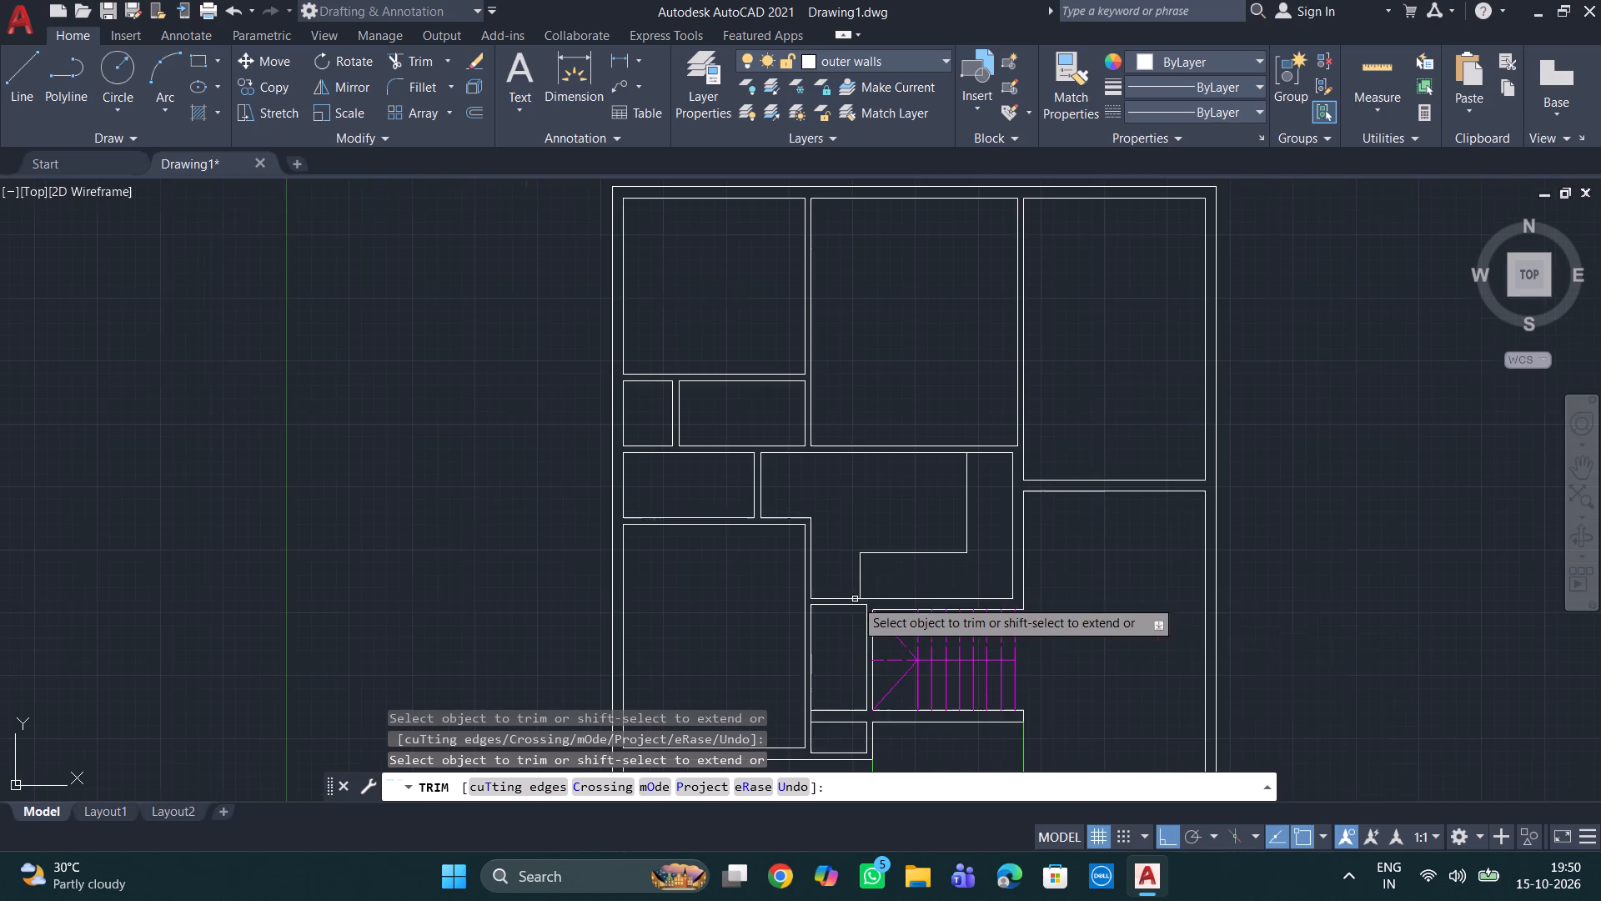
# Trim the short vertical line piece crossing the wall thickness at the lower-left corner of the narrow room beside the stairs.
pyautogui.moveTo(1131, 630); pyautogui.dragTo(985, 438, button='middle')
pyautogui.scroll(3, 684, 480)
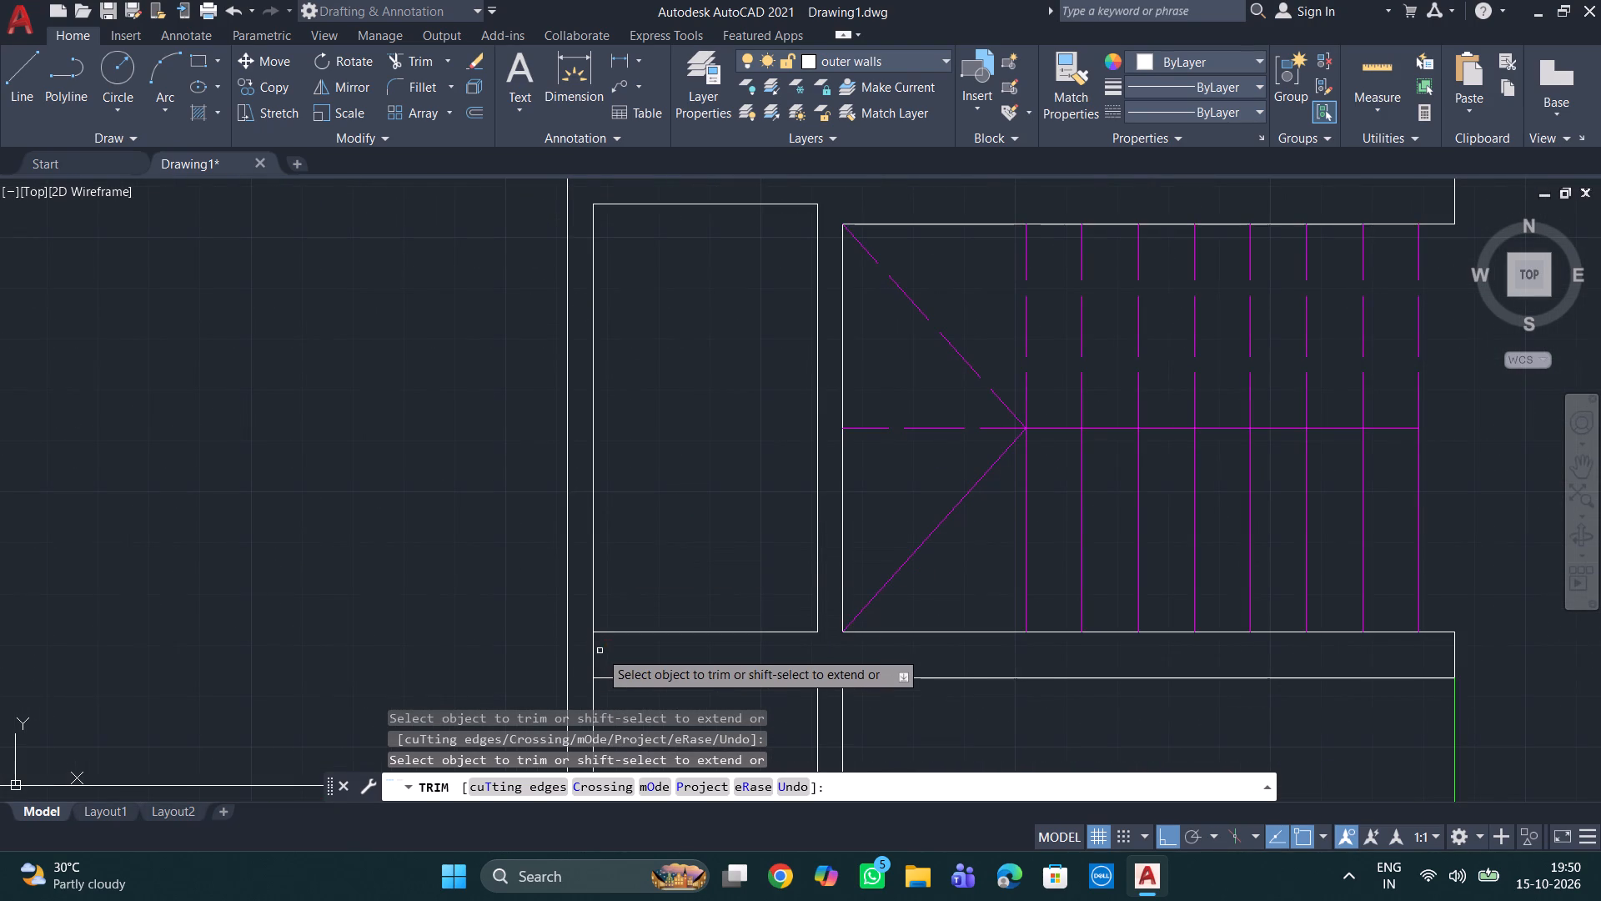
pyautogui.click(594, 651)
pyautogui.scroll(-2, 939, 668)
pyautogui.moveTo(957, 707); pyautogui.dragTo(851, 515, button='middle')
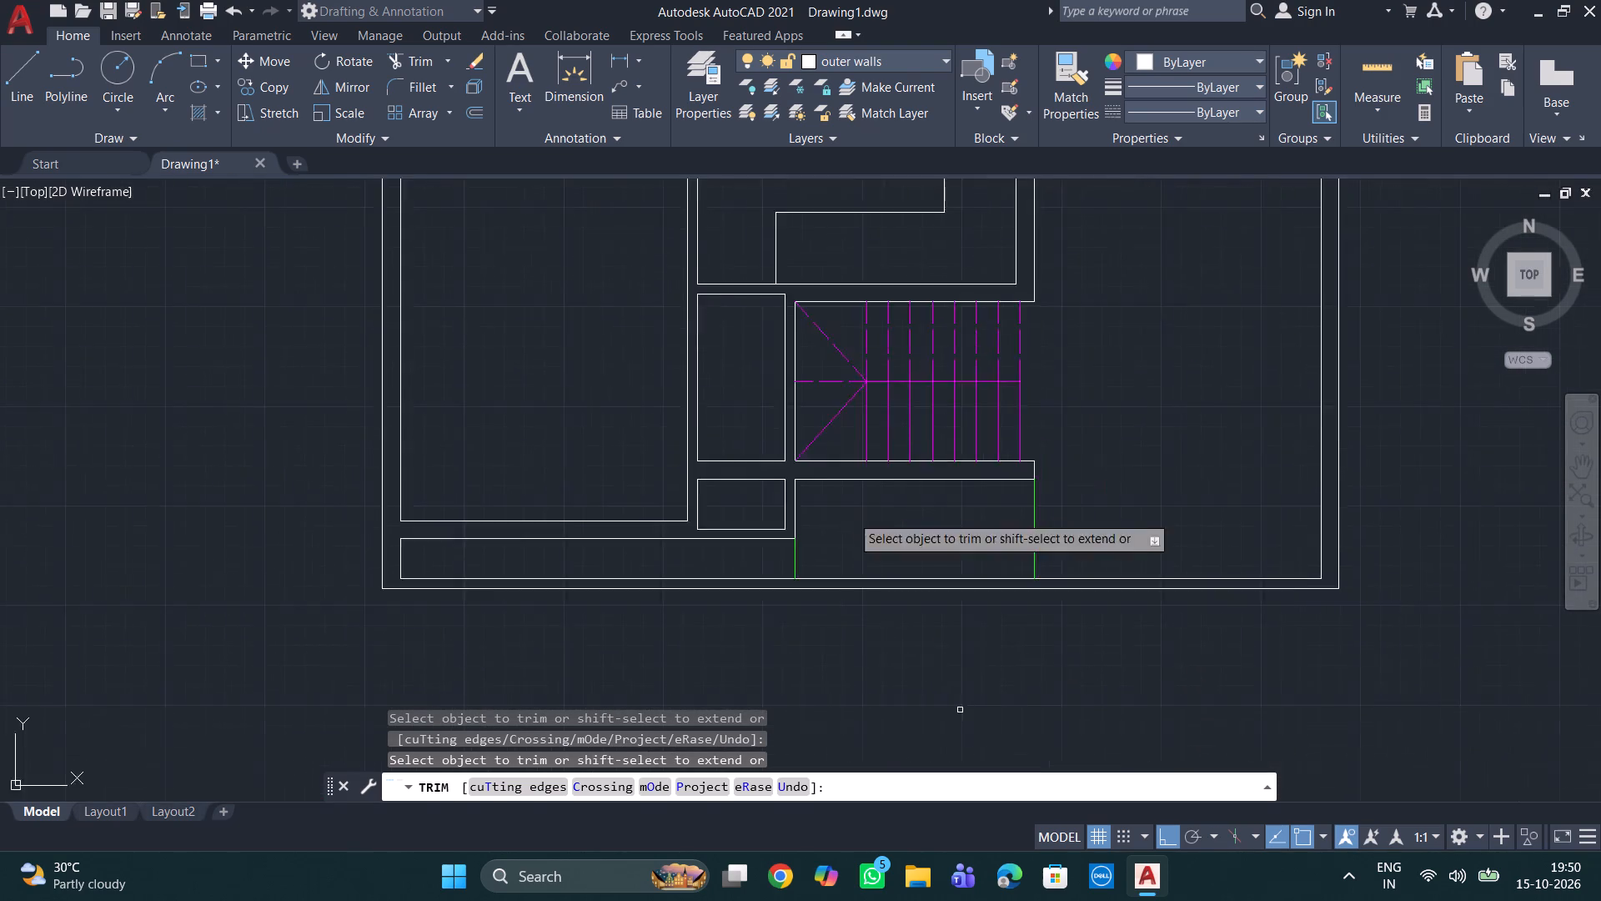
pyautogui.scroll(-1, 869, 522)
pyautogui.moveTo(1116, 494); pyautogui.dragTo(951, 597, button='middle')
pyautogui.moveTo(1131, 512); pyautogui.dragTo(1109, 666, button='middle')
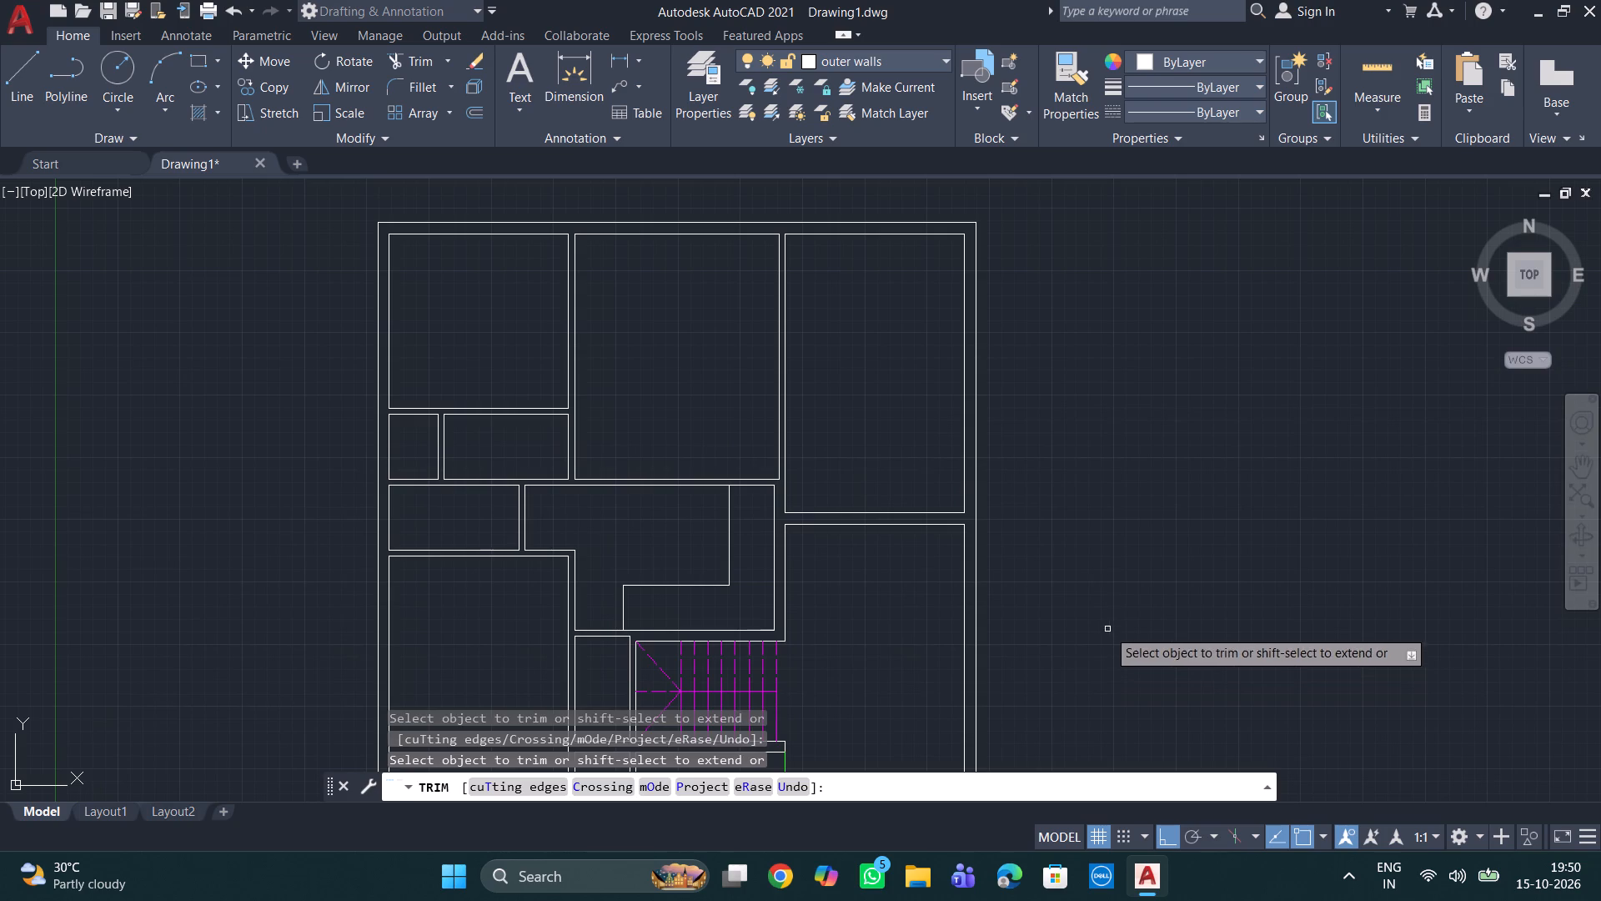
pyautogui.press('Escape')
pyautogui.press('Escape')
pyautogui.press('Escape')
pyautogui.press('Escape')
pyautogui.press('Escape')
pyautogui.press('Escape')
pyautogui.press('Escape')
pyautogui.press('Escape')
pyautogui.press('Escape')
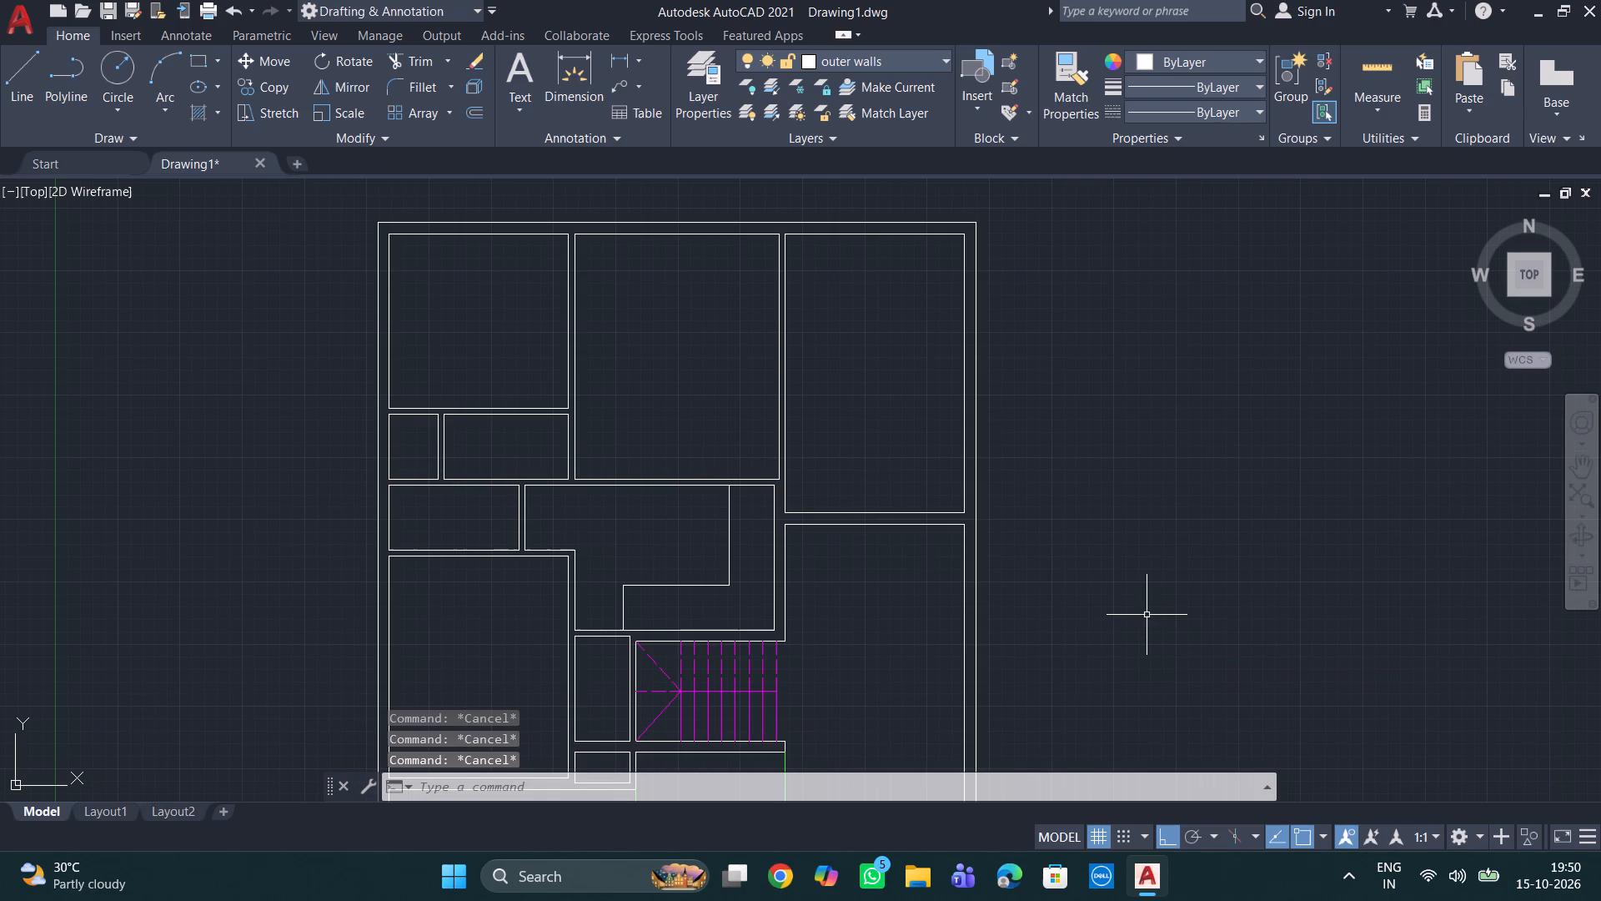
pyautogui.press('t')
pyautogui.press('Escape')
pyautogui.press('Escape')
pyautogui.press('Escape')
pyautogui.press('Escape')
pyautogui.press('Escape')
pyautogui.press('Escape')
# Make doors the current layer.
pyautogui.press('l')
pyautogui.press('Return')
pyautogui.scroll(1, 1144, 613)
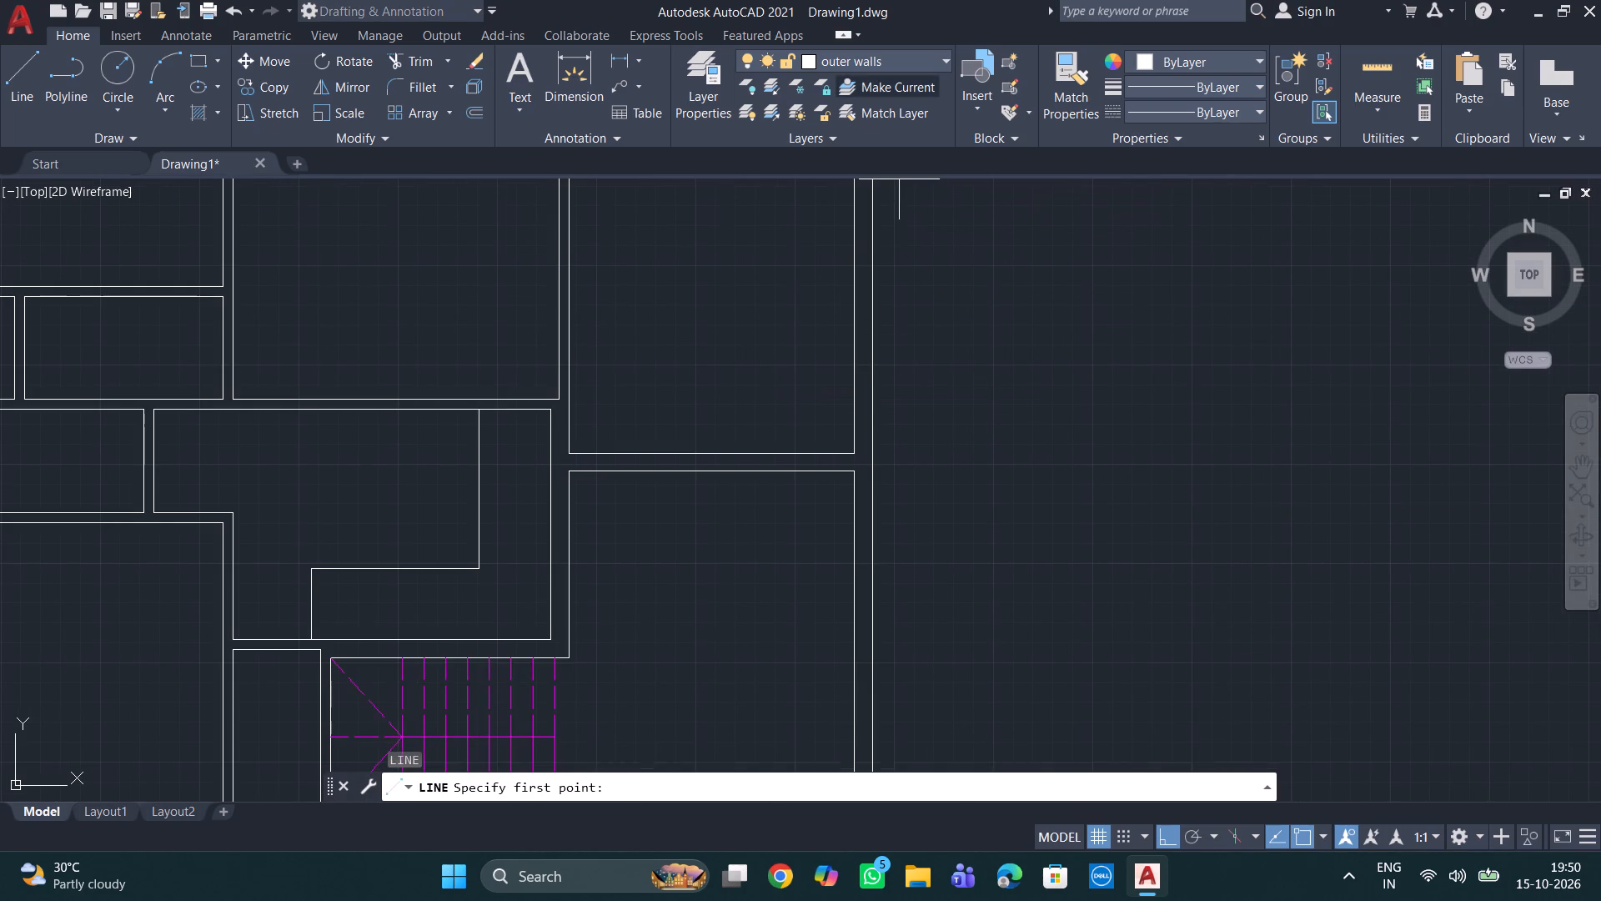
pyautogui.click(911, 53)
pyautogui.click(838, 130)
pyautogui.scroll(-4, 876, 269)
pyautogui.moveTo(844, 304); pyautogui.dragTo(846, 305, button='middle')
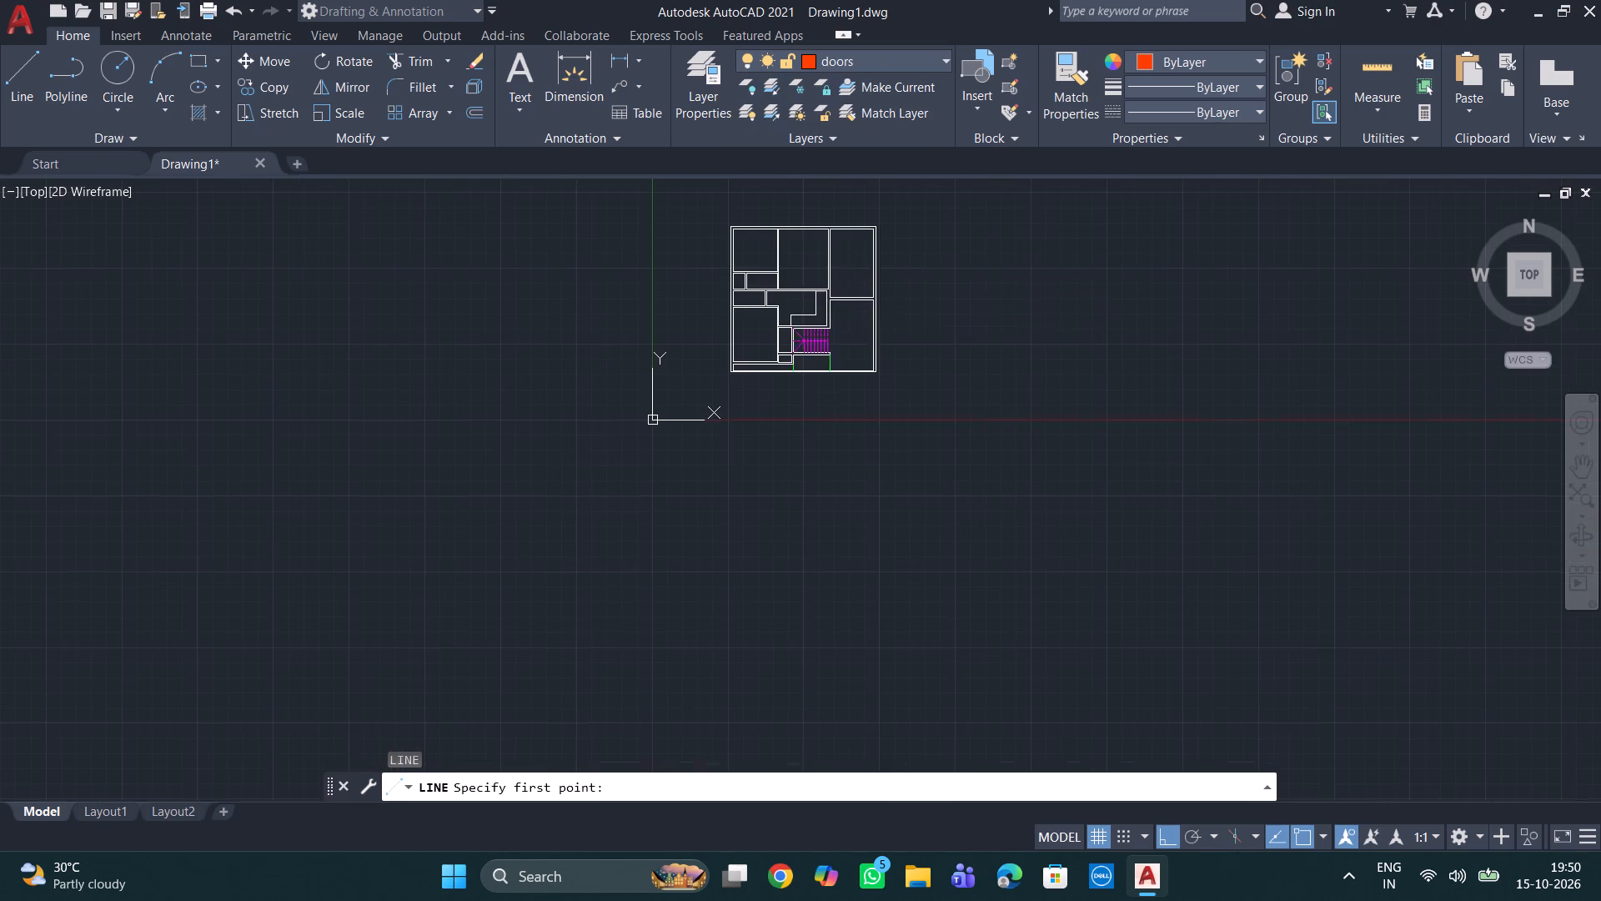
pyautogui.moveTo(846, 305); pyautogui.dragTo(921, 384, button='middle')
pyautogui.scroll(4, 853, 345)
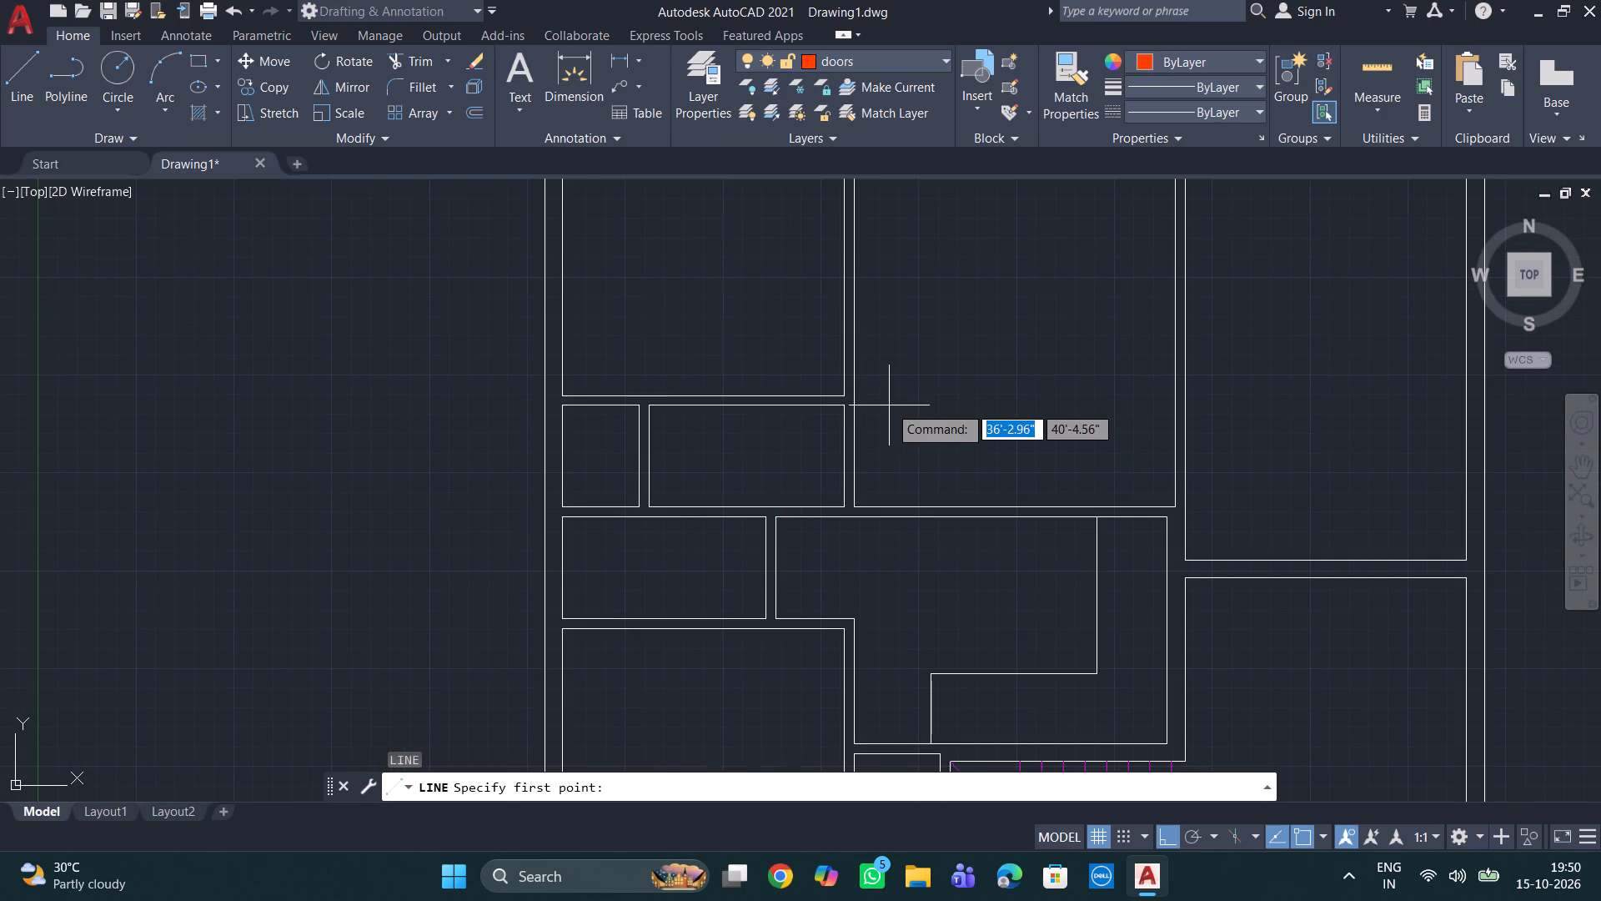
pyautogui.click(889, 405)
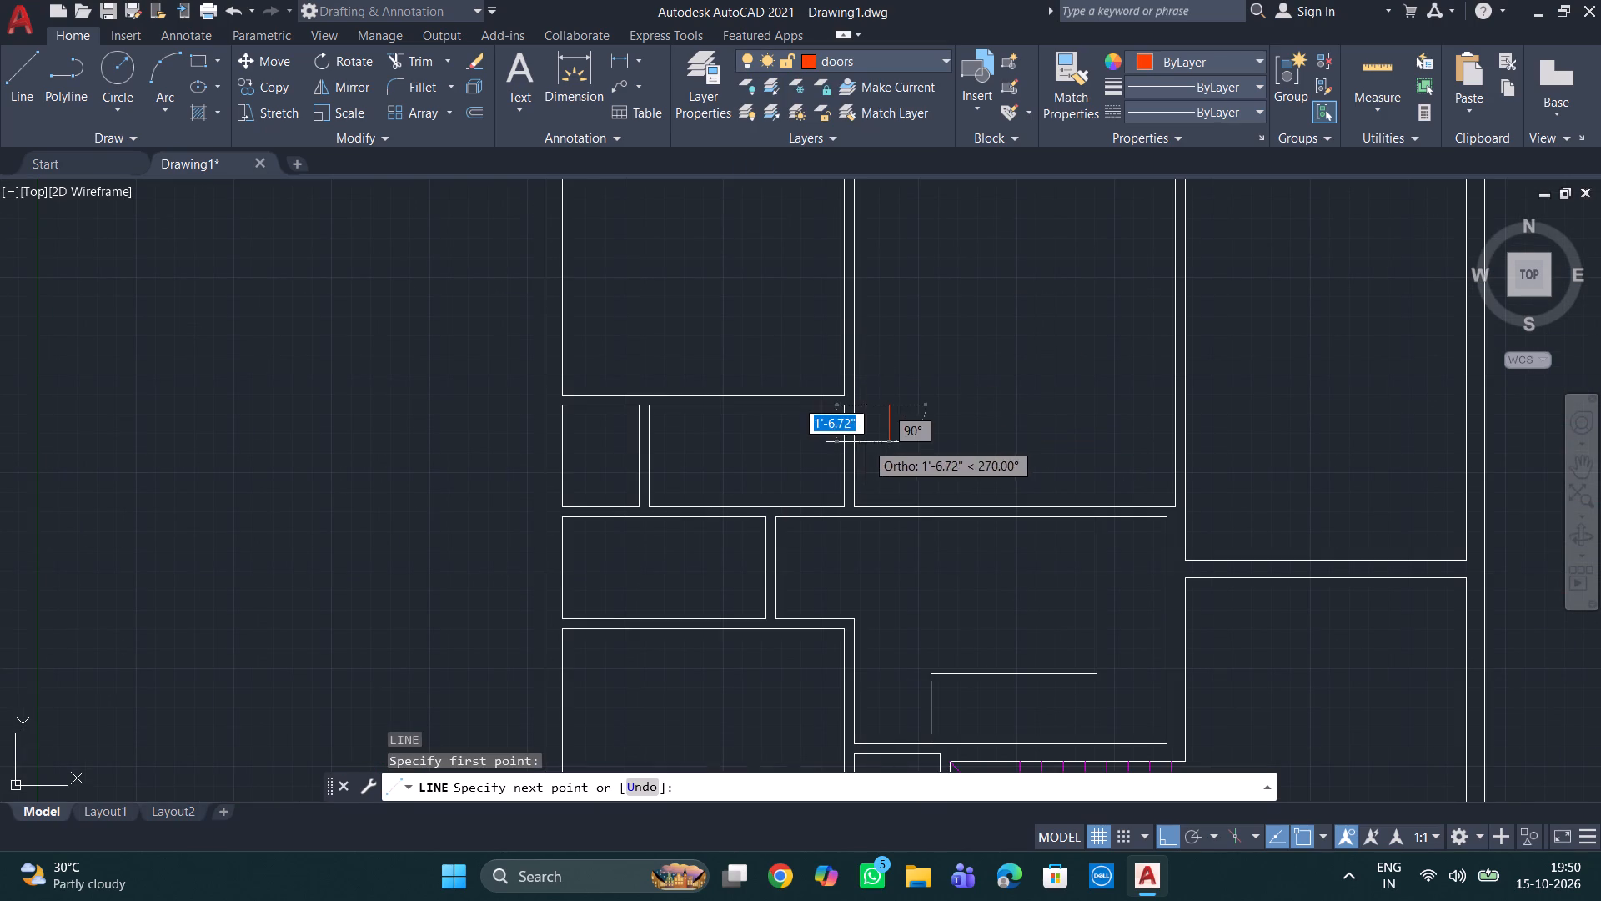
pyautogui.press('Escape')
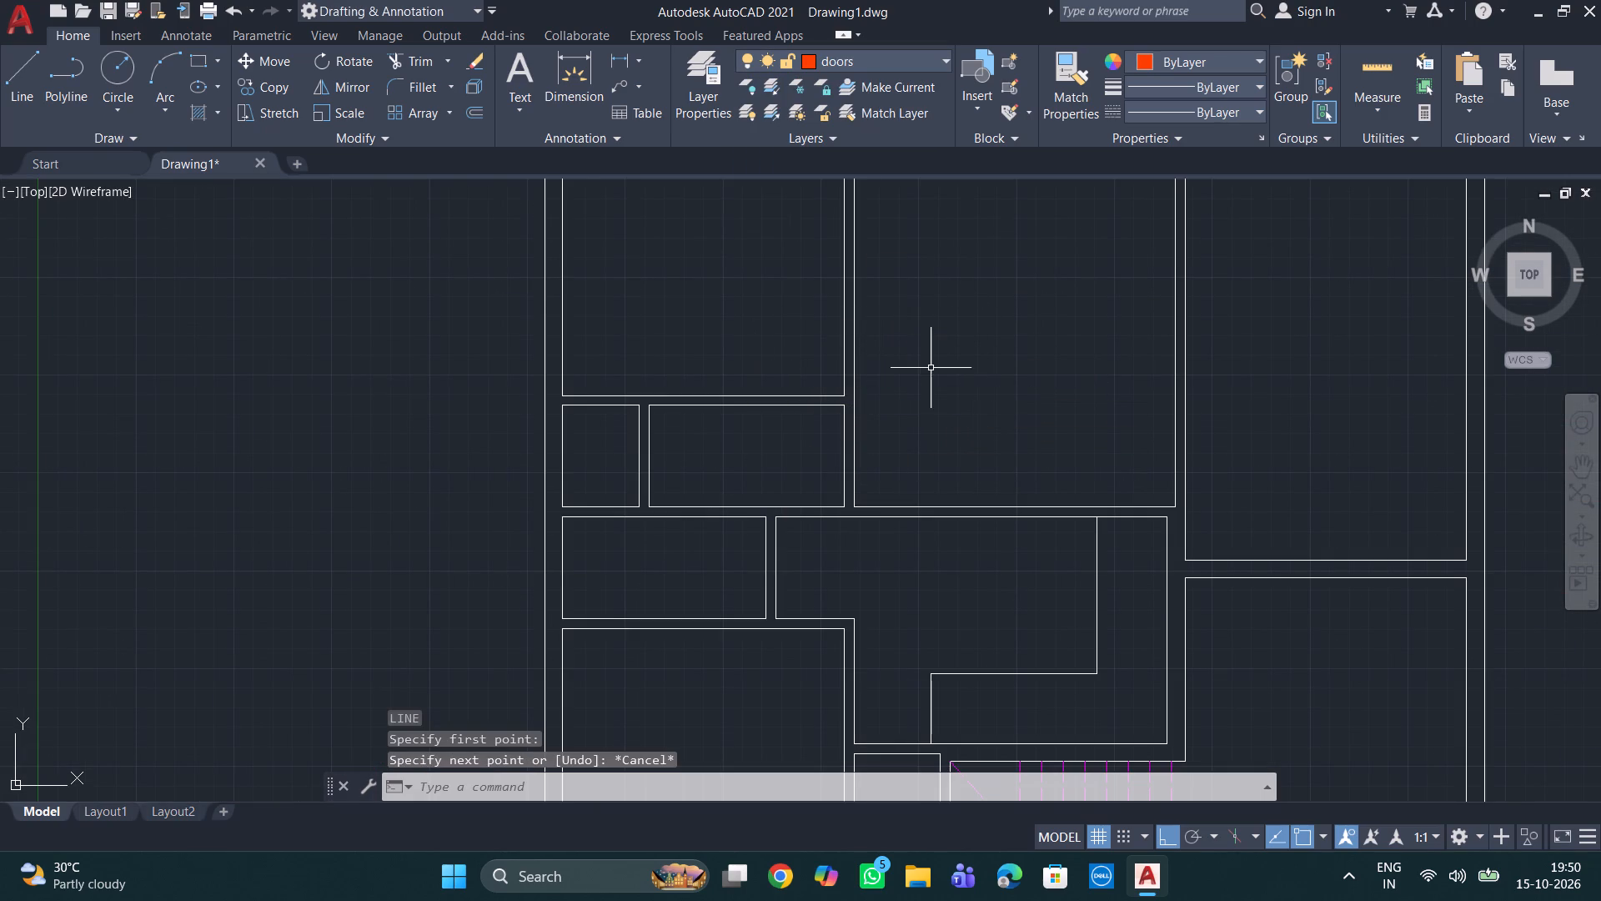
# Draw a horizontal door line across the vertical partition, starting from the lower-right inner corner of the upper-left room.
pyautogui.moveTo(930, 367); pyautogui.dragTo(944, 398, button='middle')
pyautogui.scroll(2, 911, 417)
pyautogui.press('l')
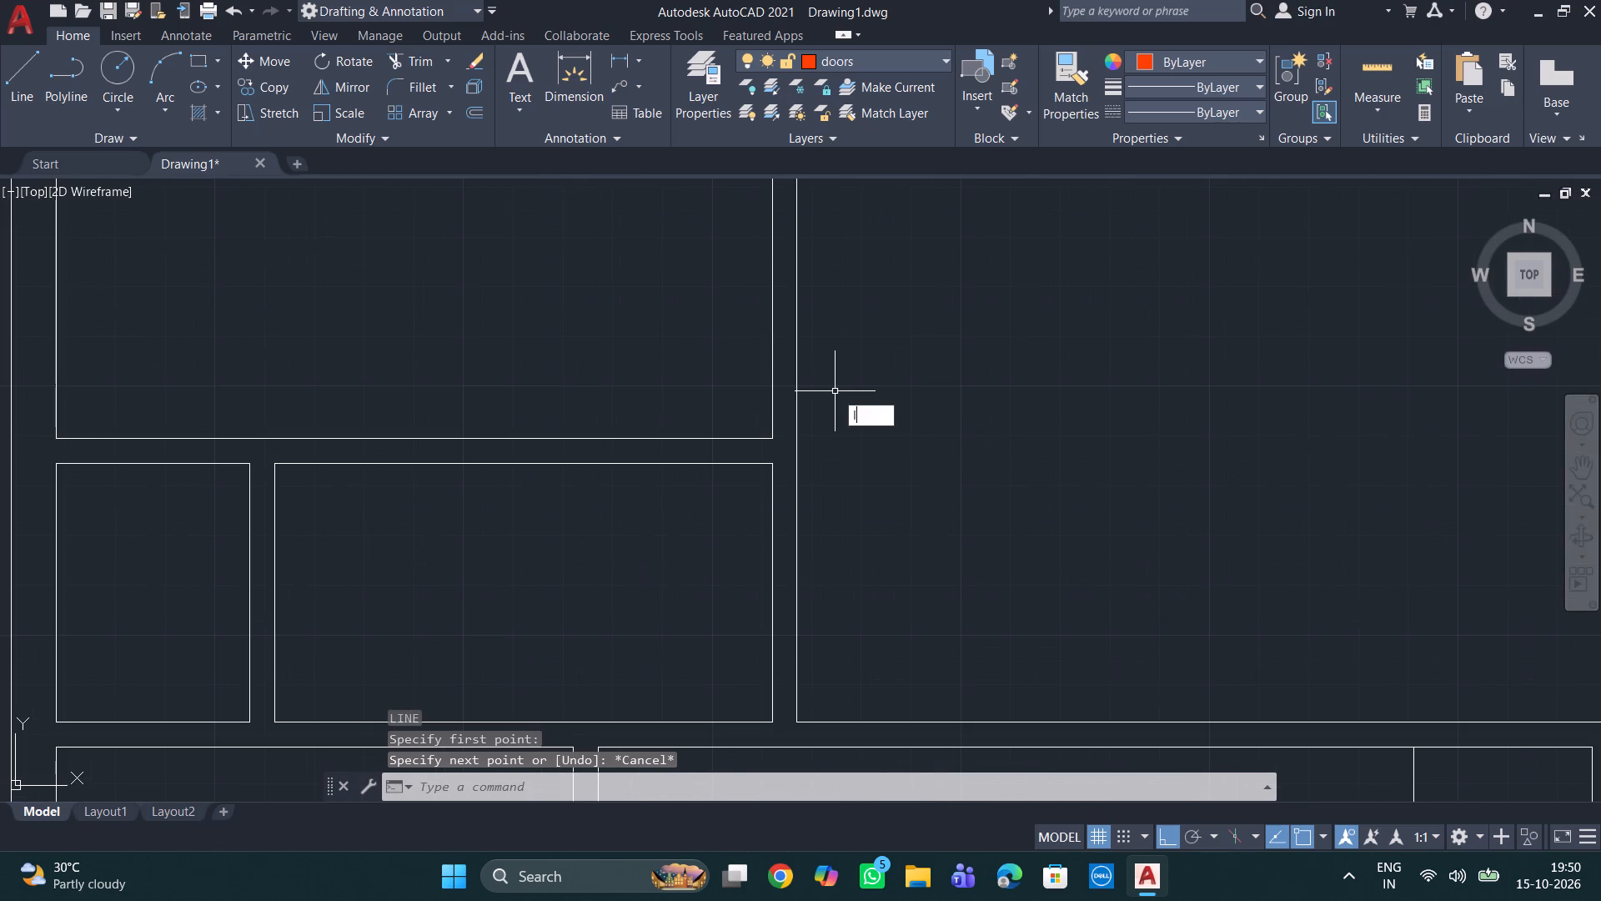
pyautogui.press('Return')
pyautogui.scroll(2, 764, 433)
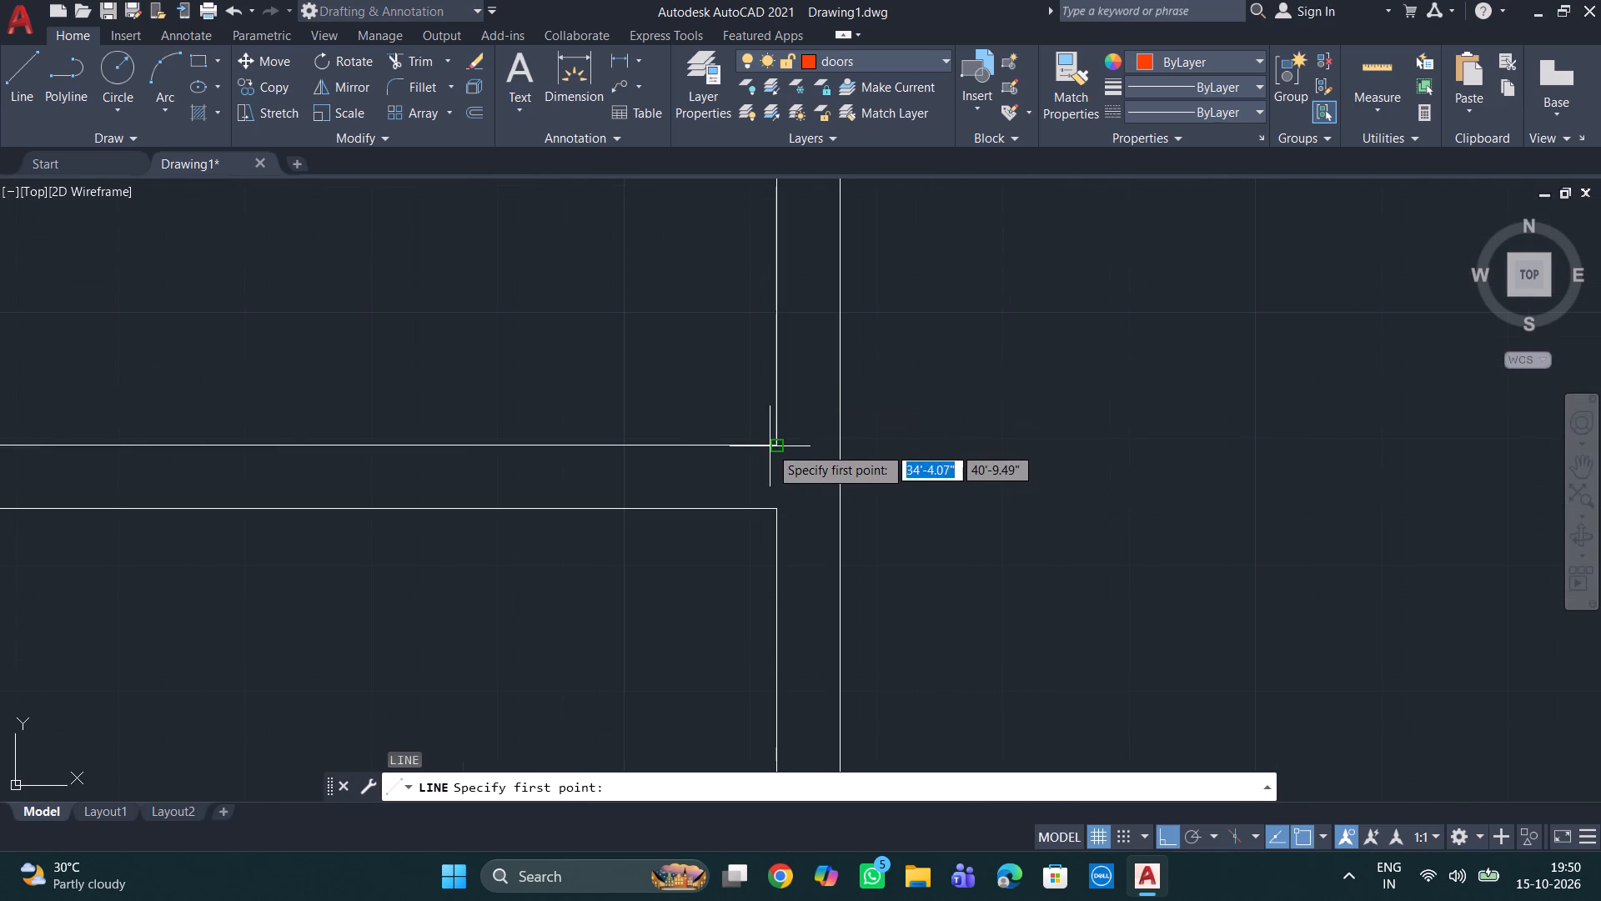
pyautogui.click(776, 442)
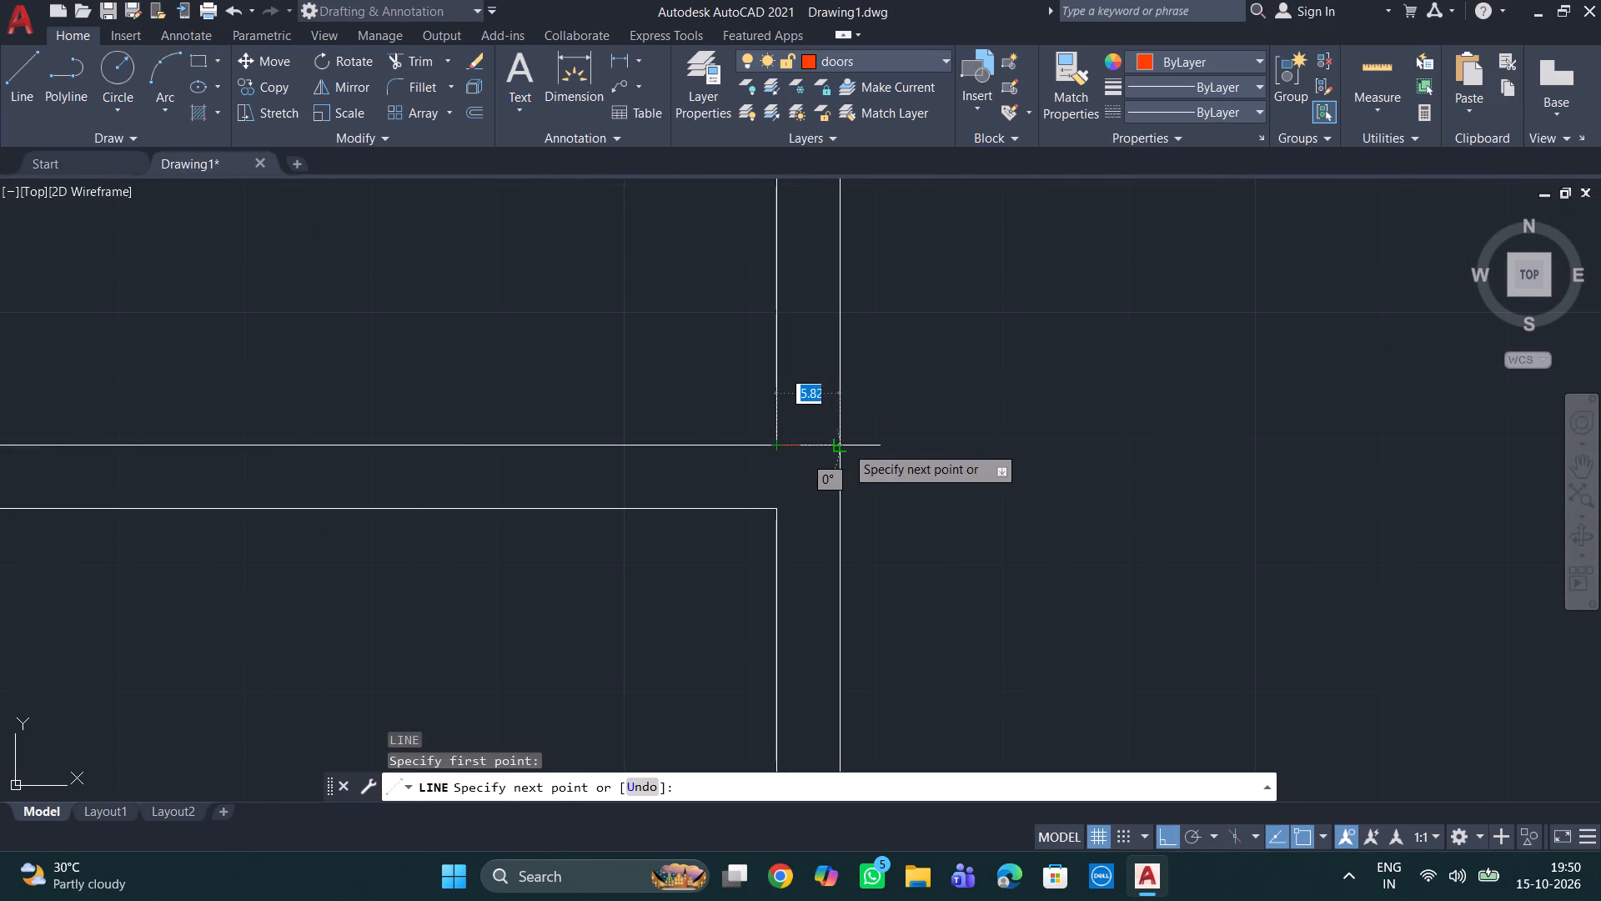
pyautogui.click(841, 449)
pyautogui.scroll(-3, 935, 434)
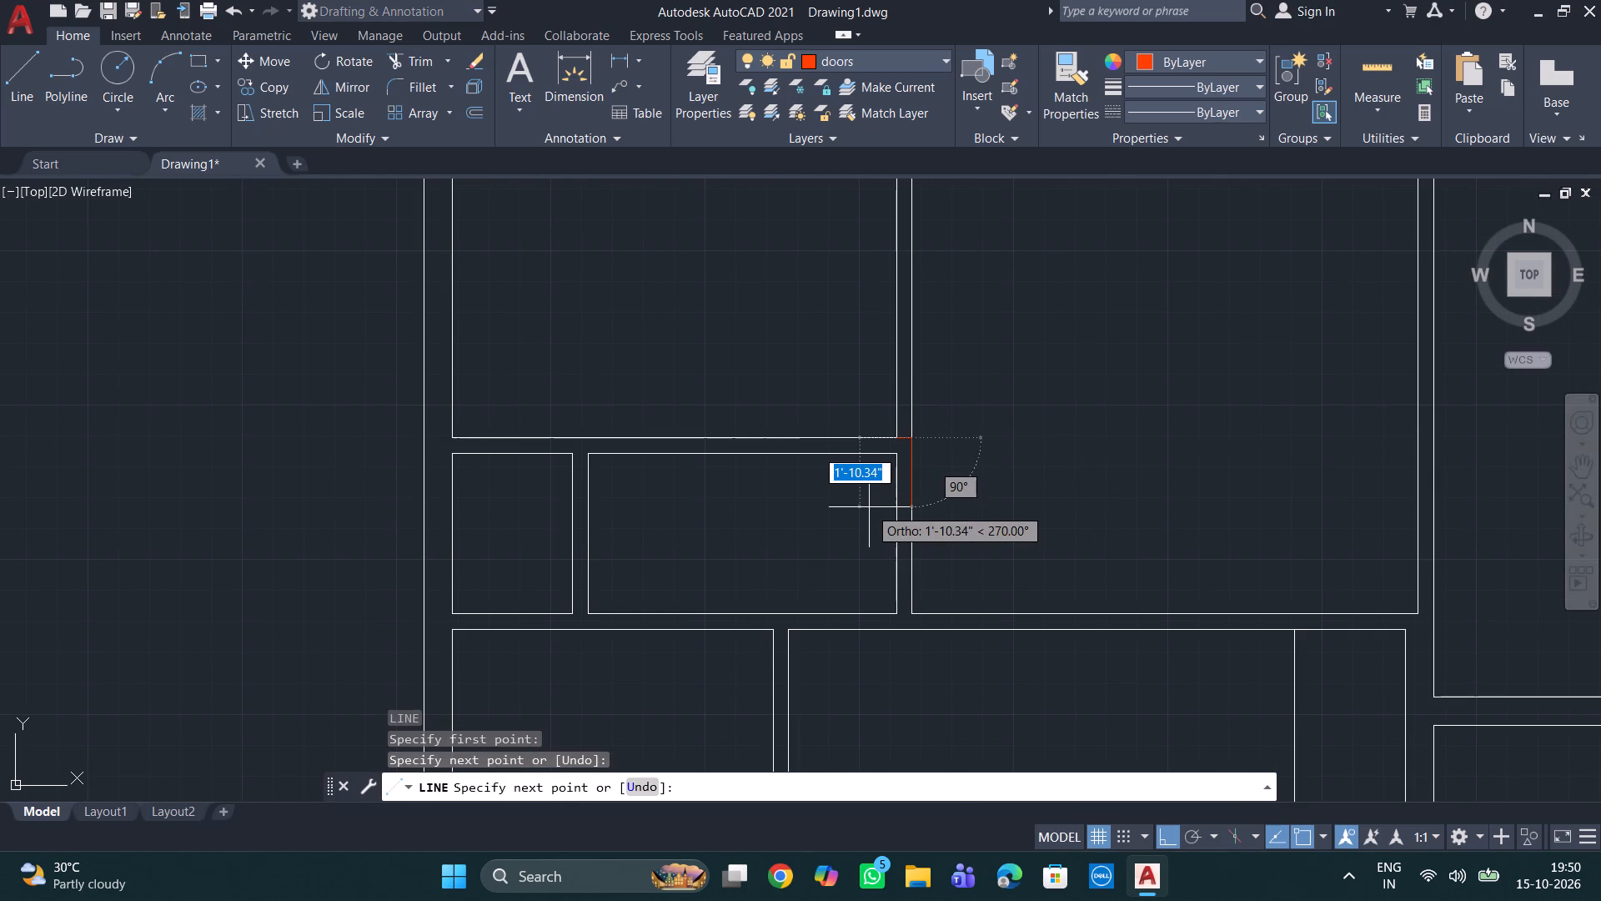
pyautogui.press('space')
# Draw a short vertical door line across the horizontal partition, down from the upper-left room's lower-right inner corner.
pyautogui.scroll(3, 797, 450)
pyautogui.scroll(-4, 1016, 502)
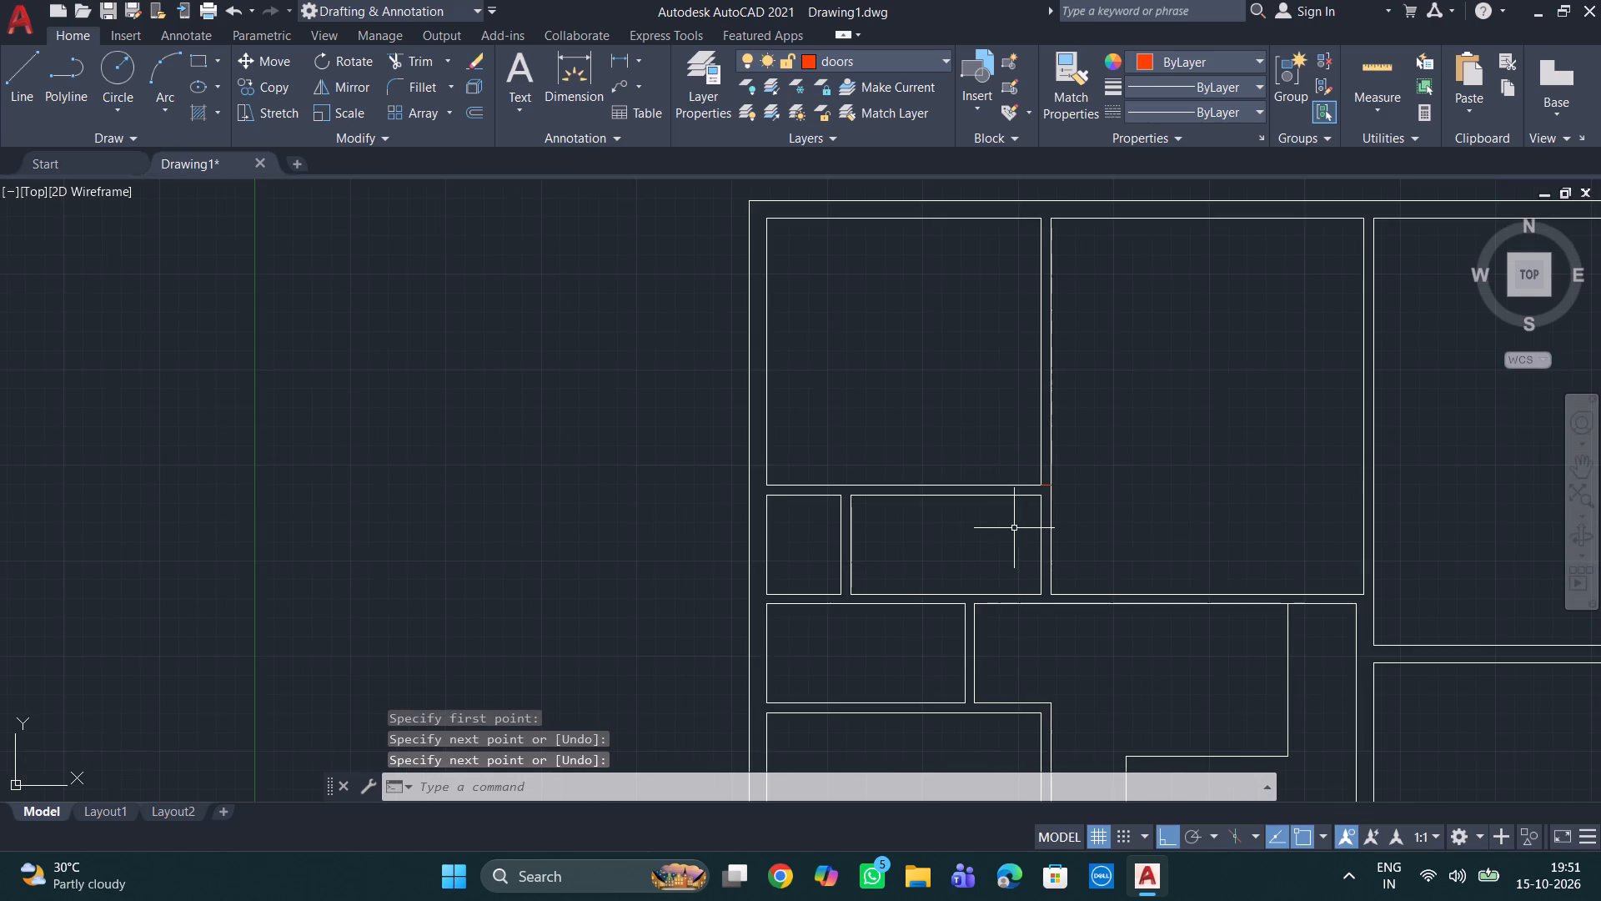
pyautogui.moveTo(1012, 526); pyautogui.dragTo(846, 476, button='middle')
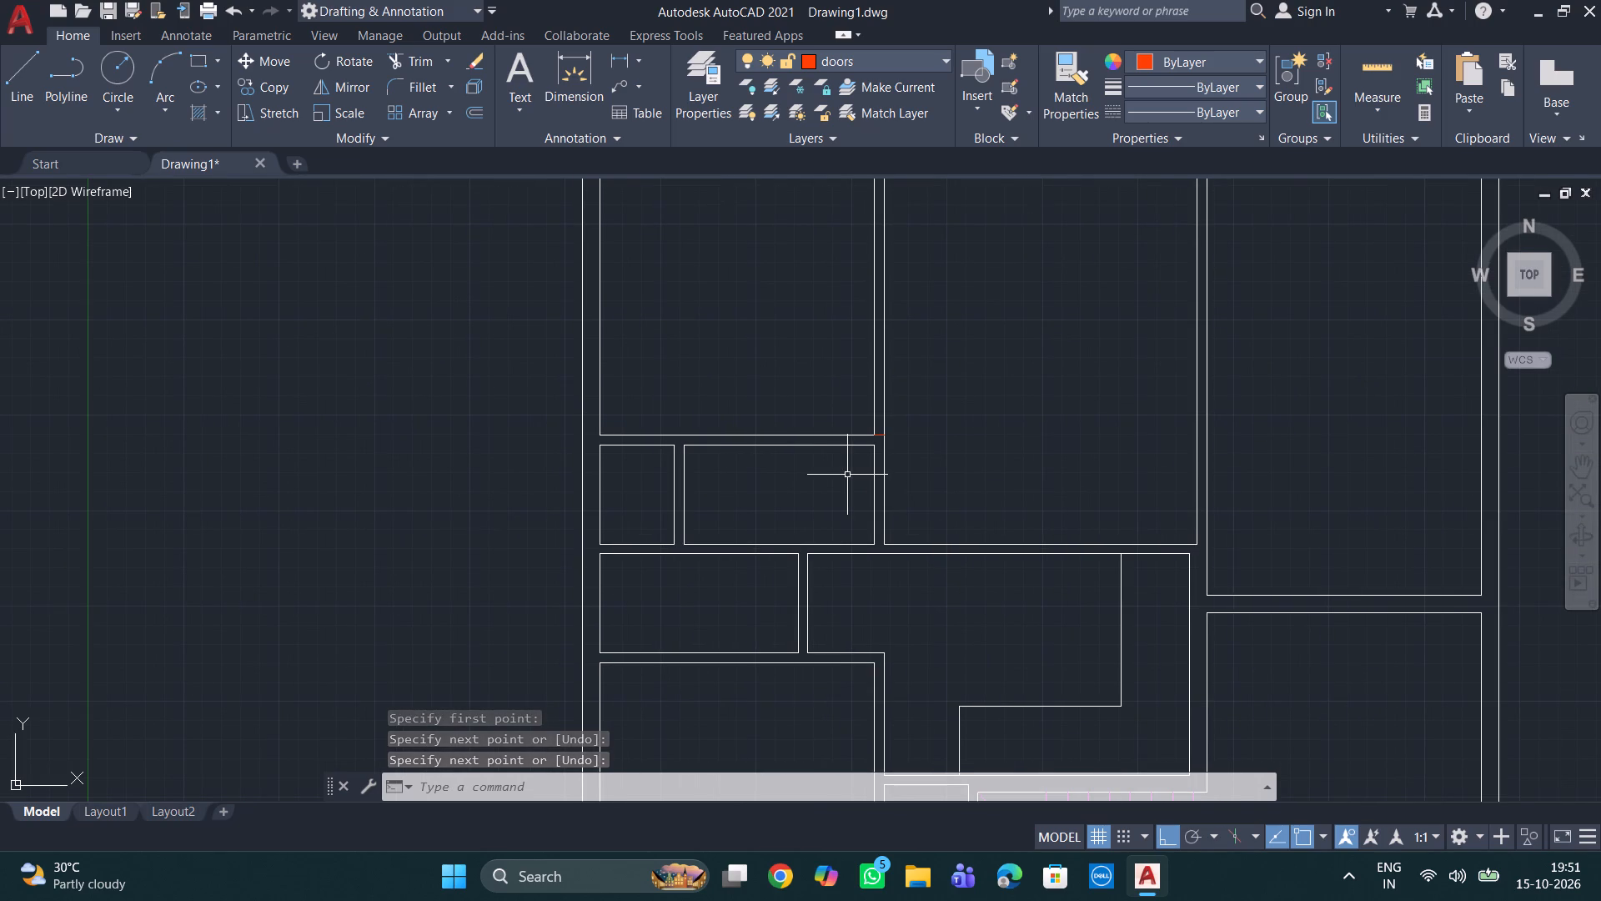
pyautogui.press('space')
pyautogui.scroll(2, 913, 440)
pyautogui.moveTo(805, 425); pyautogui.dragTo(805, 432)
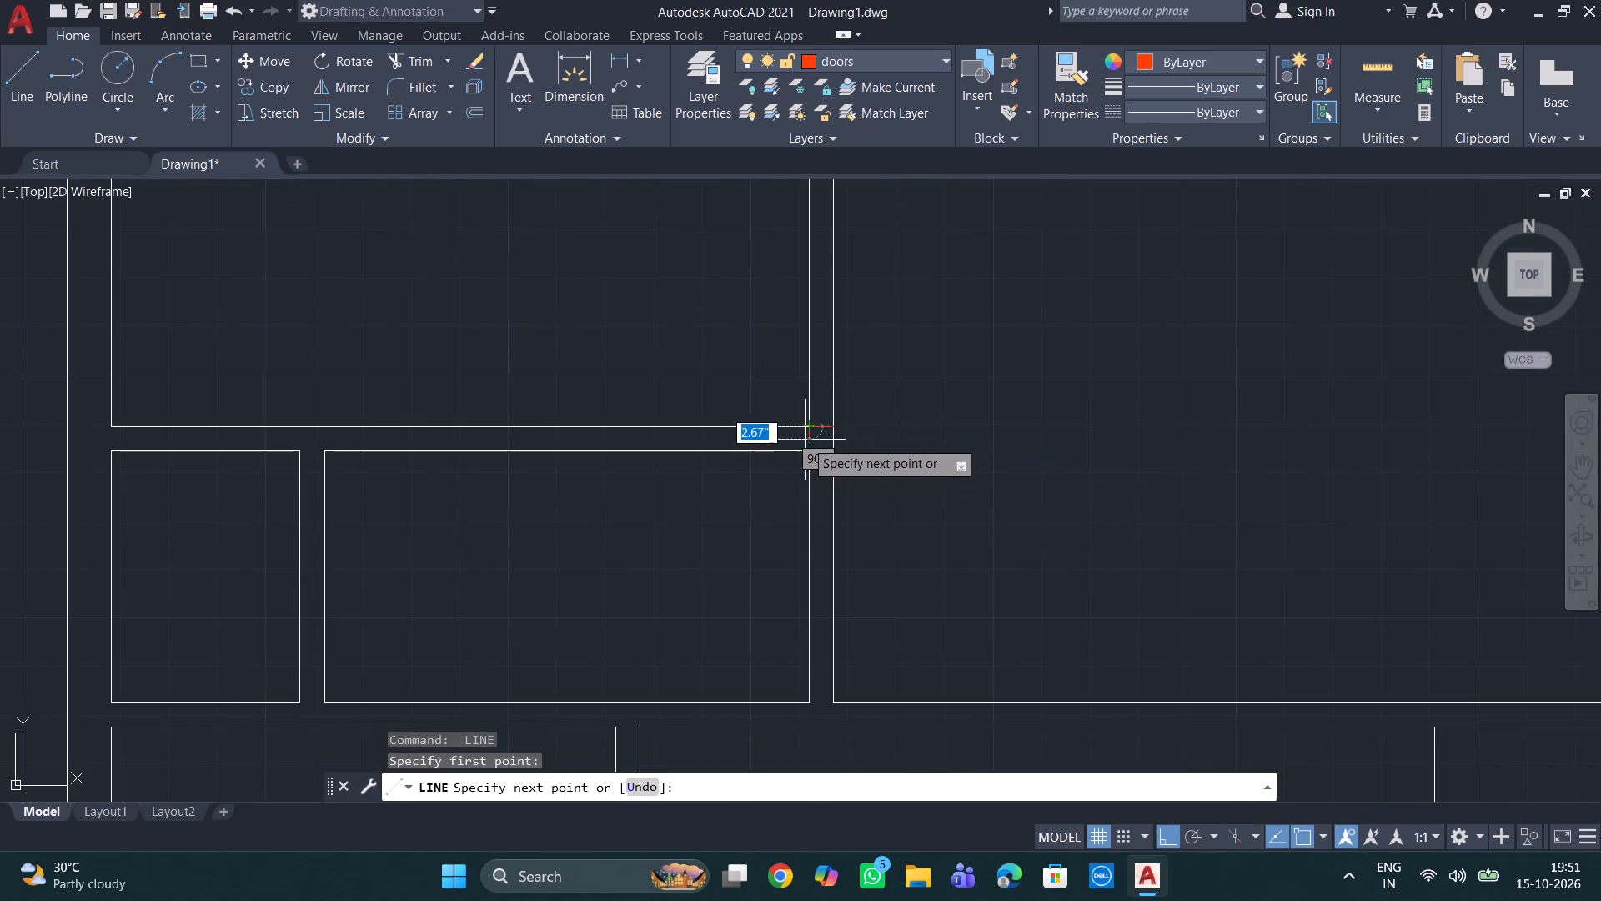
pyautogui.click(806, 450)
pyautogui.press('Escape')
# Draw a vertical door line across the partition below the upper-middle room, at the midpoint of that room's lower wall.
pyautogui.scroll(-3, 996, 474)
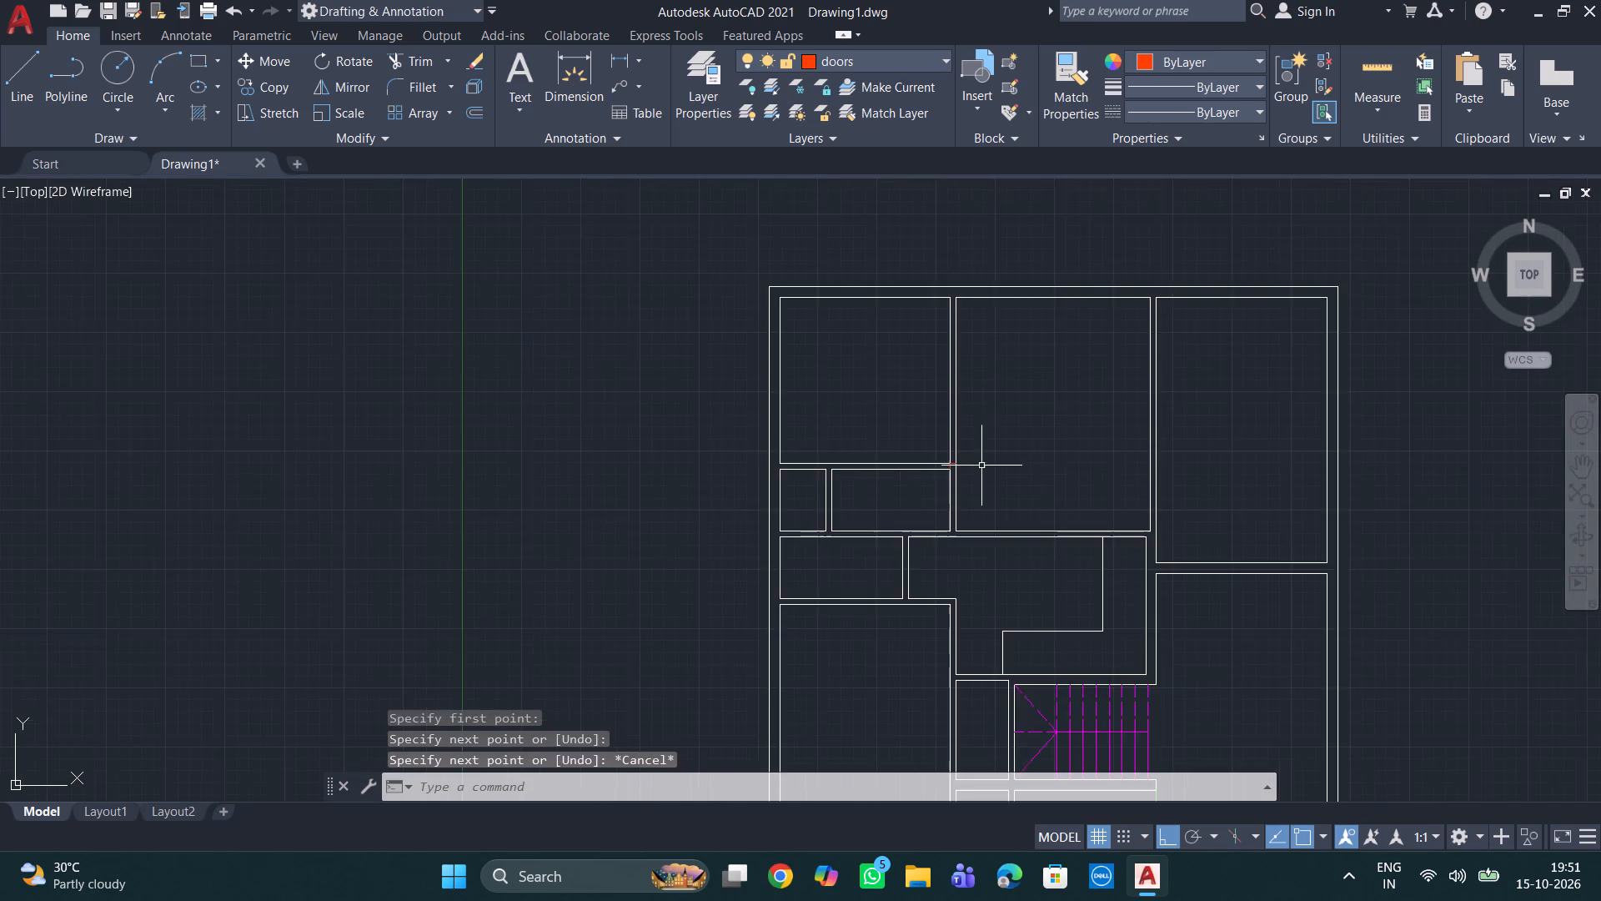
pyautogui.moveTo(983, 466); pyautogui.dragTo(591, 417, button='middle')
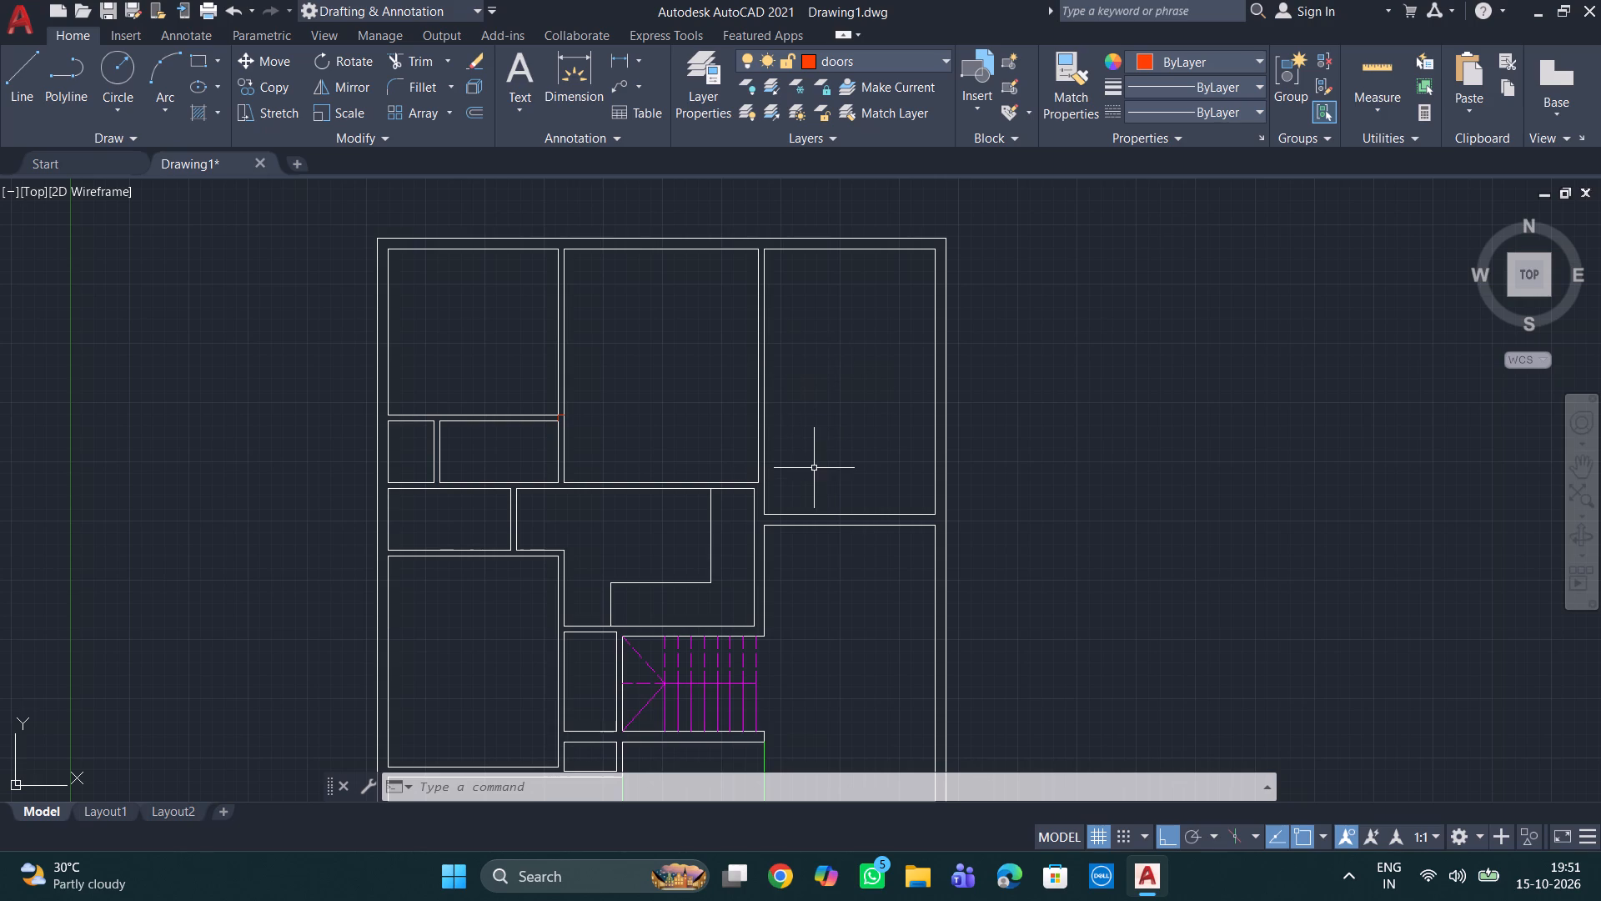
pyautogui.press('space')
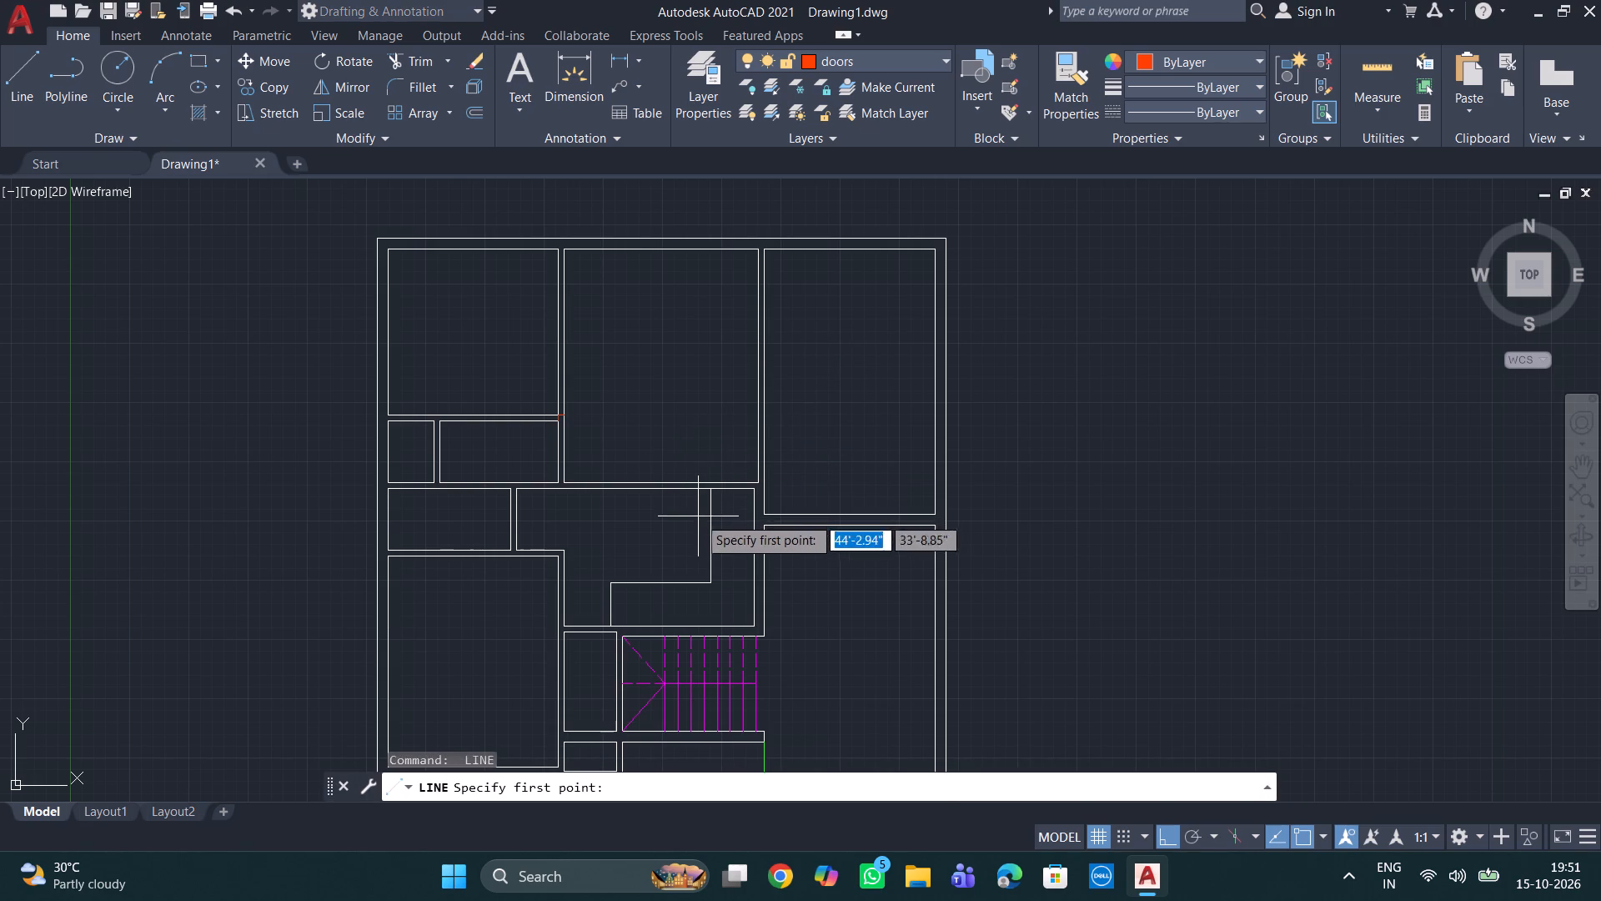
pyautogui.scroll(2, 654, 507)
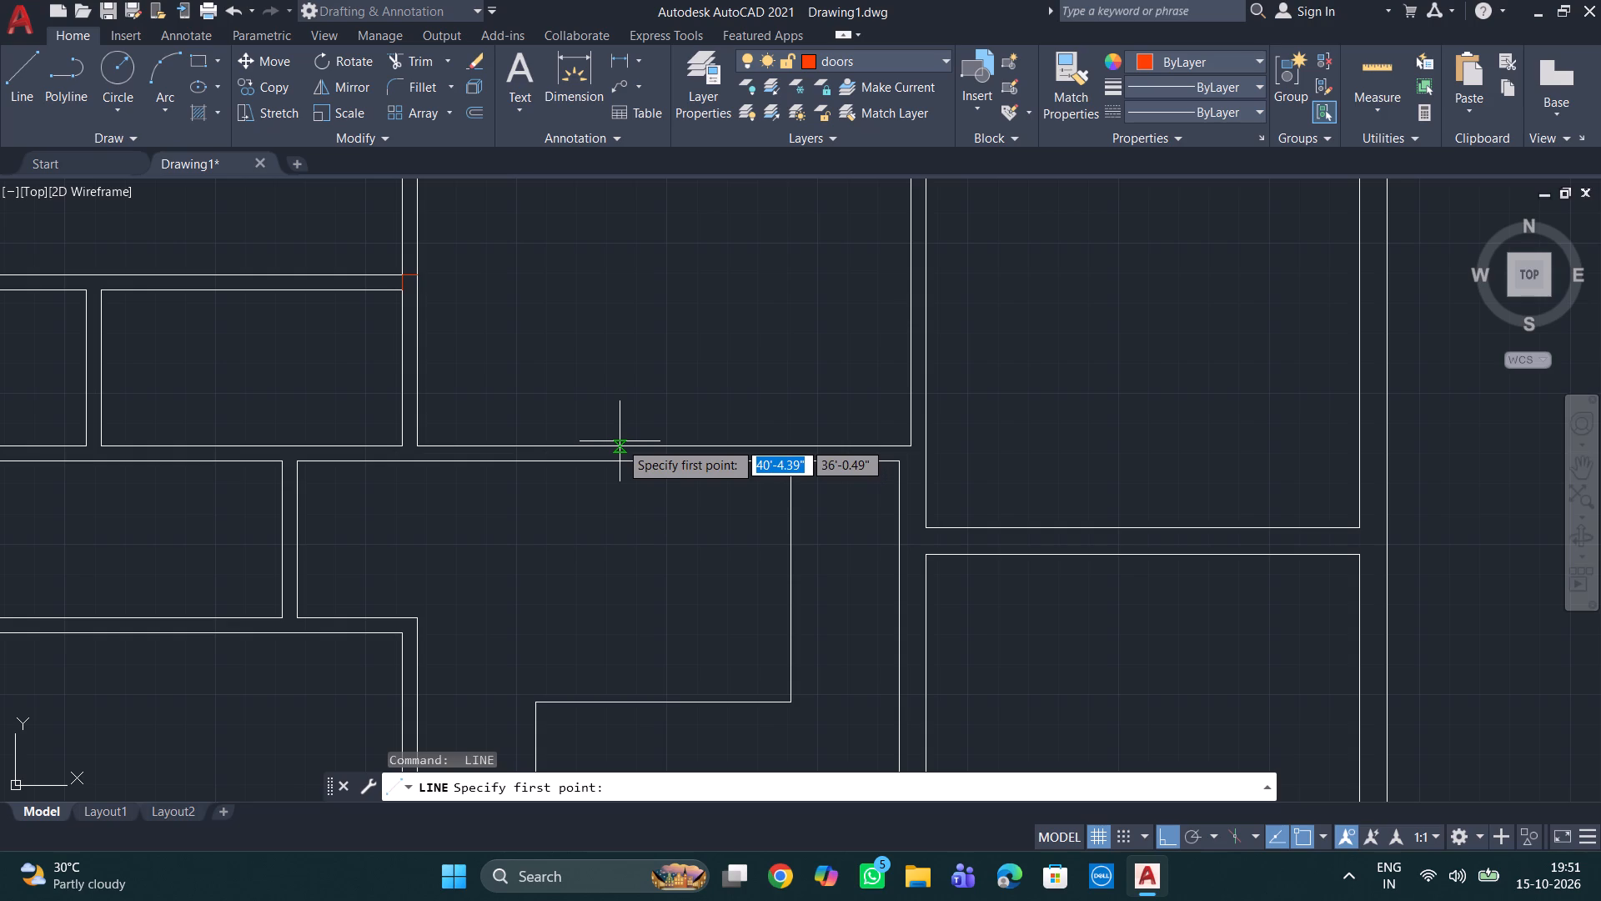
pyautogui.click(669, 447)
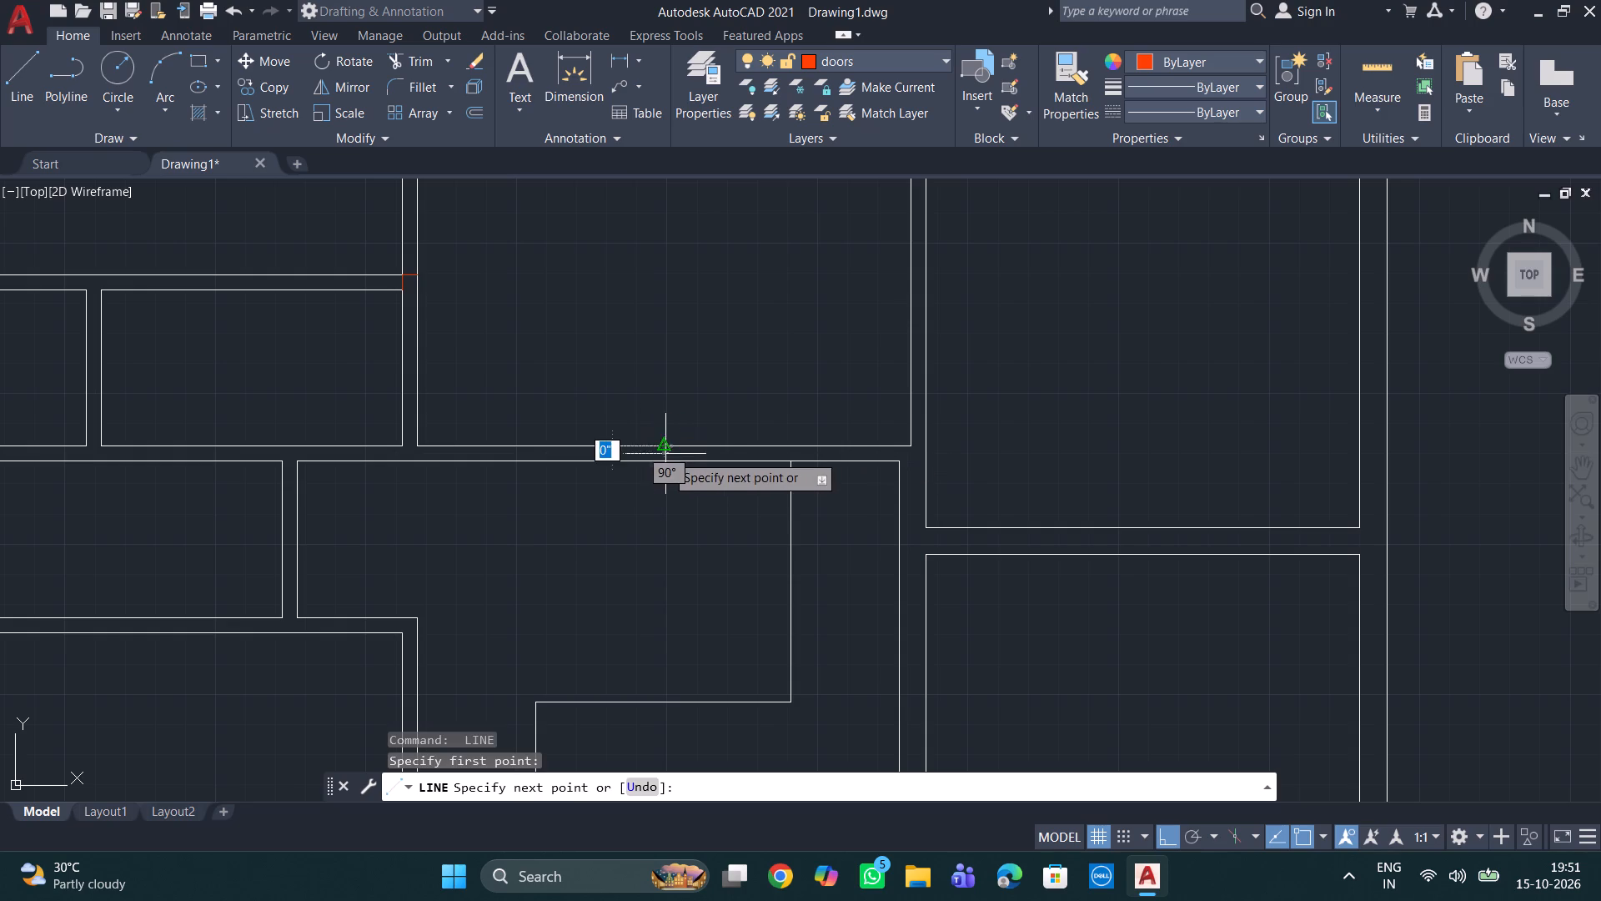
pyautogui.click(665, 458)
pyautogui.press('space')
pyautogui.scroll(-2, 792, 364)
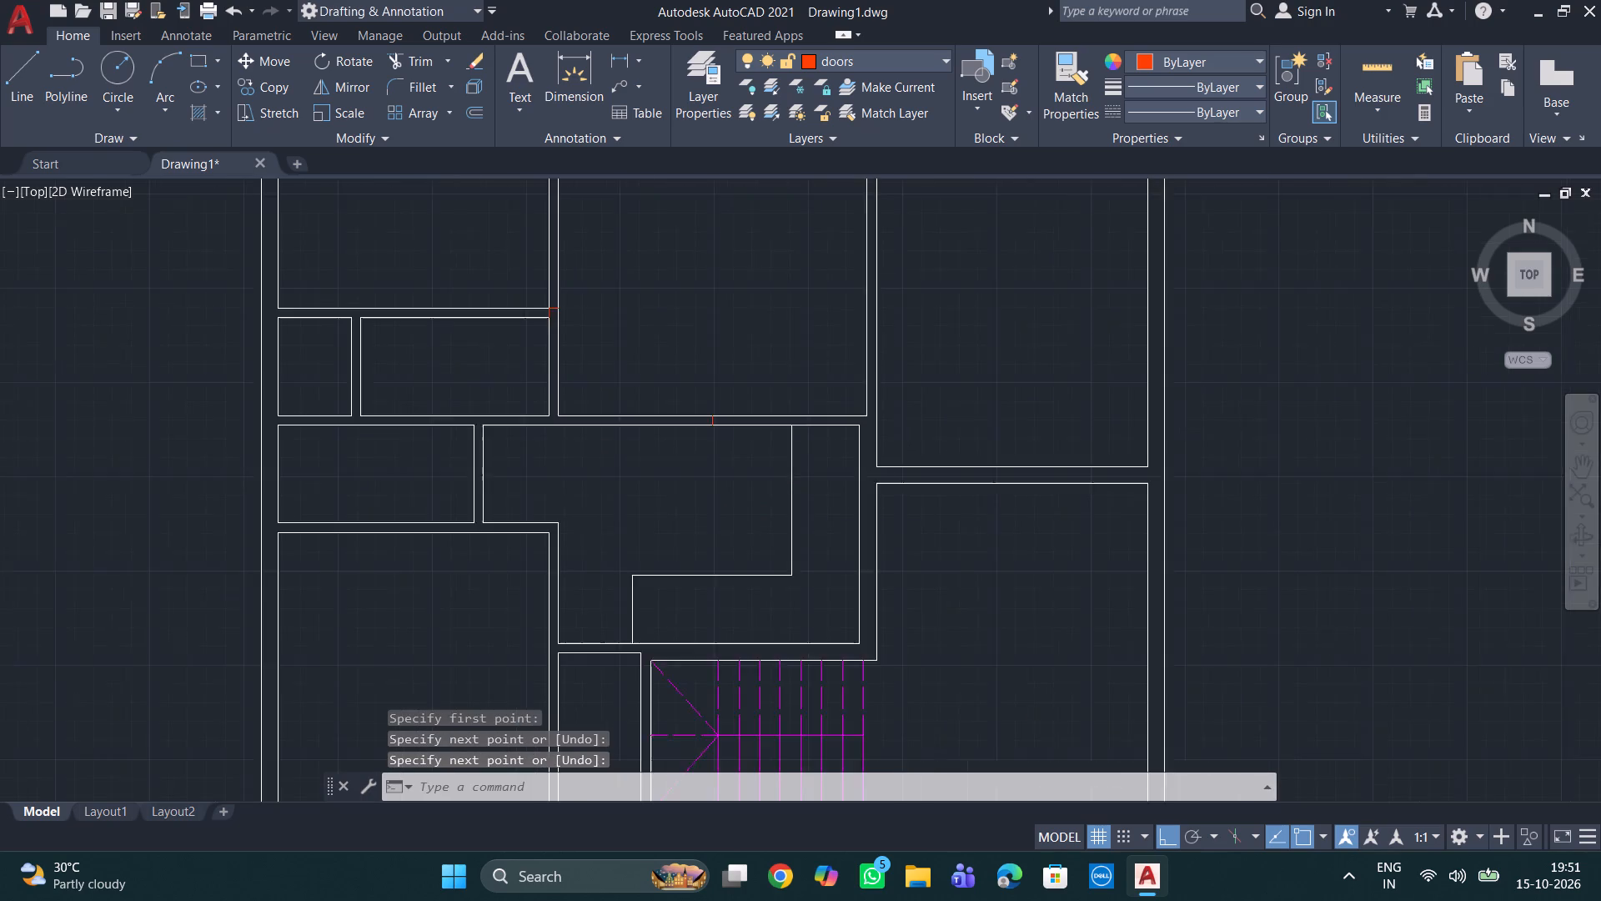
# Draw a horizontal door line across the partition between the upper-middle and upper-right rooms, at the midpoint of the upper-right room's side.
pyautogui.moveTo(788, 360); pyautogui.dragTo(765, 525, button='middle')
pyautogui.scroll(3, 807, 468)
pyautogui.press('space')
pyautogui.scroll(-2, 926, 547)
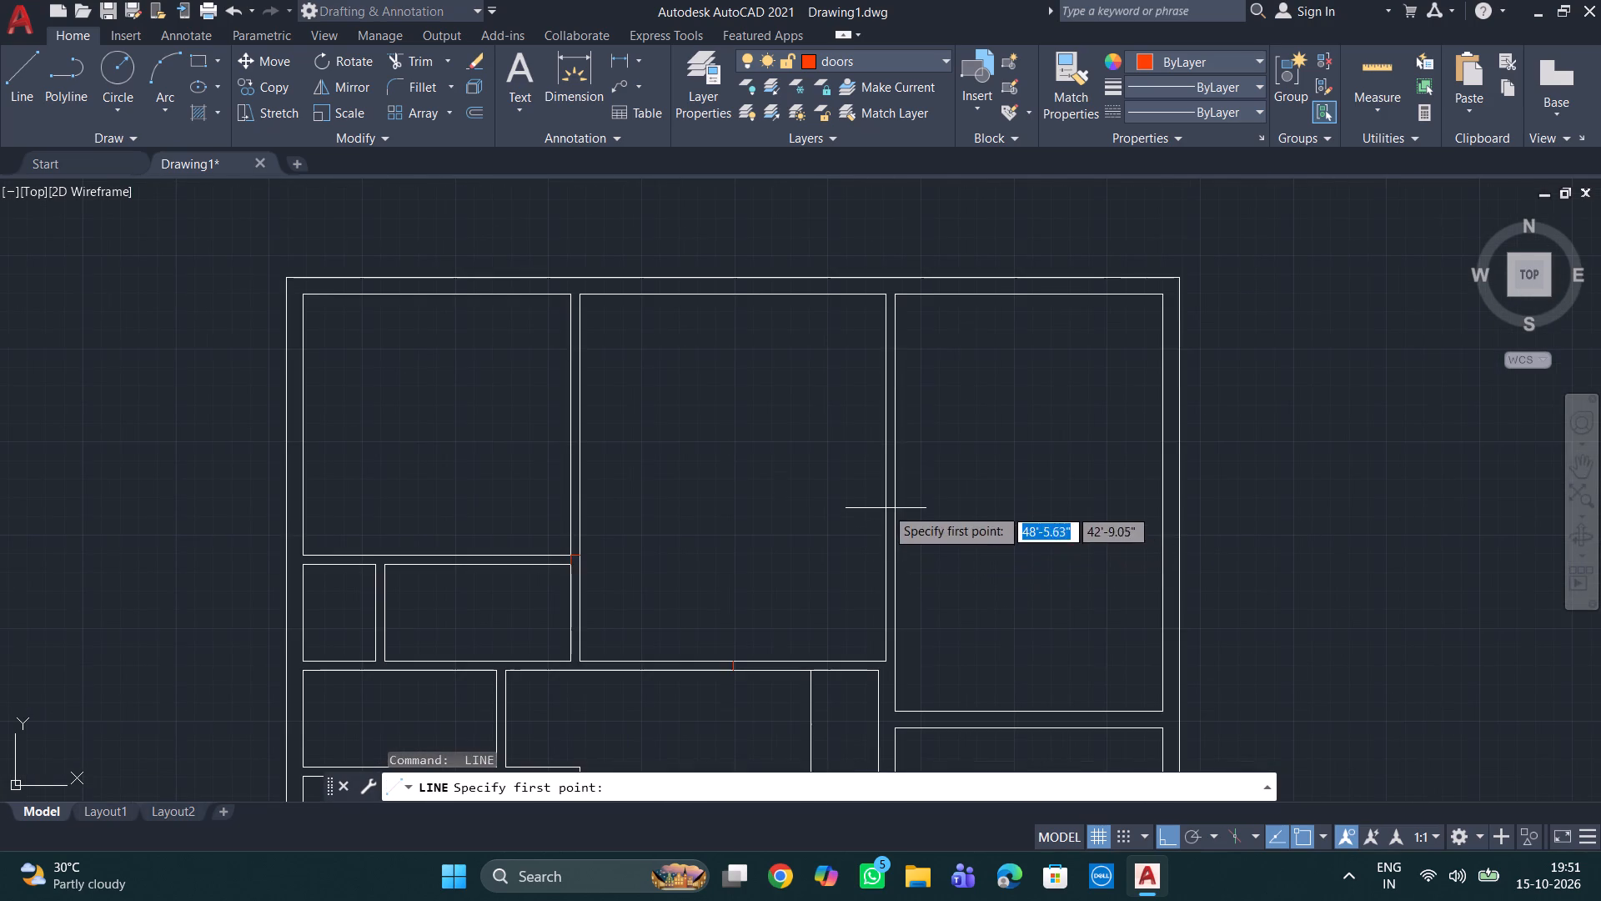
pyautogui.scroll(2, 886, 500)
pyautogui.scroll(-2, 876, 504)
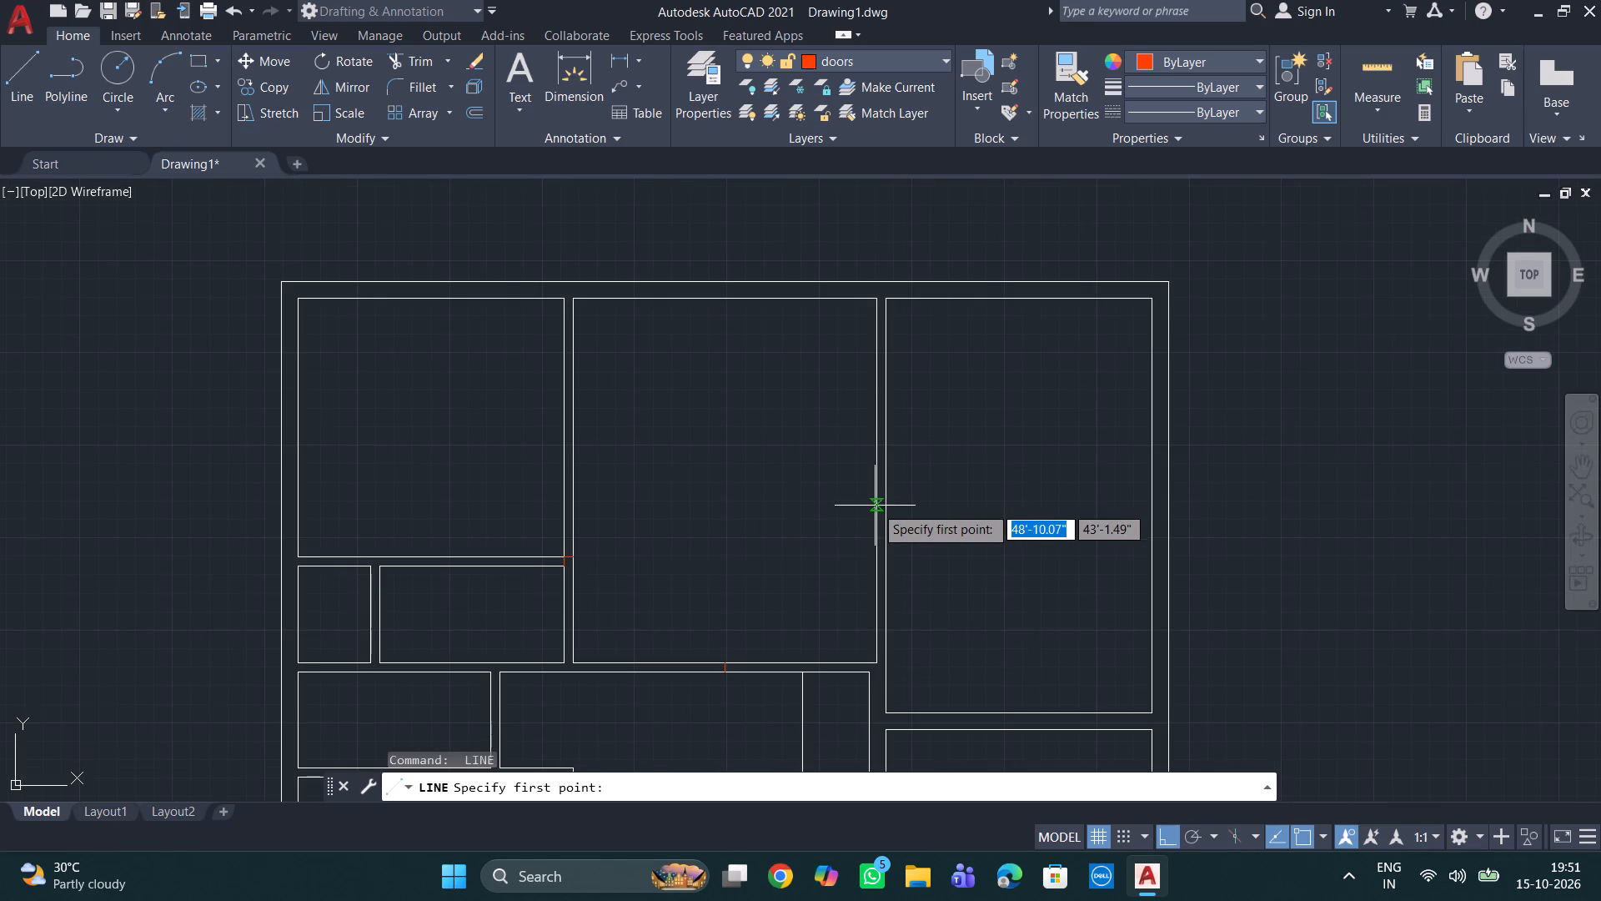
pyautogui.click(885, 506)
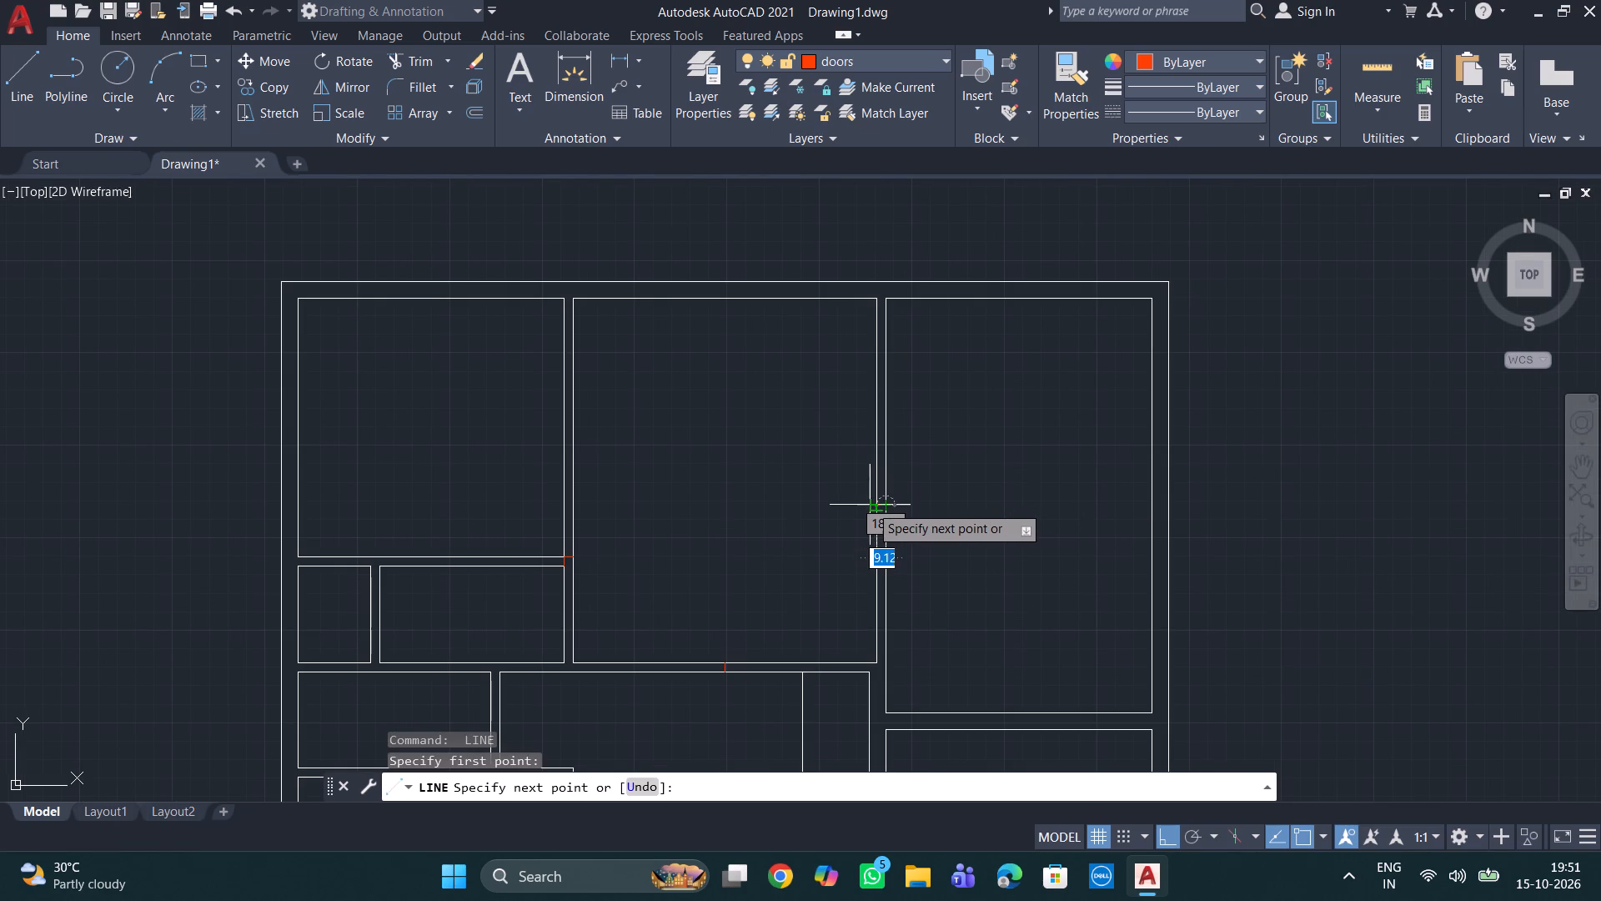
pyautogui.click(871, 505)
pyautogui.press('Escape')
# Draw a 5" vertical door line down across the partition from the lower-right corner of the small room beside the central room.
pyautogui.scroll(-2, 926, 521)
pyautogui.scroll(1, 921, 517)
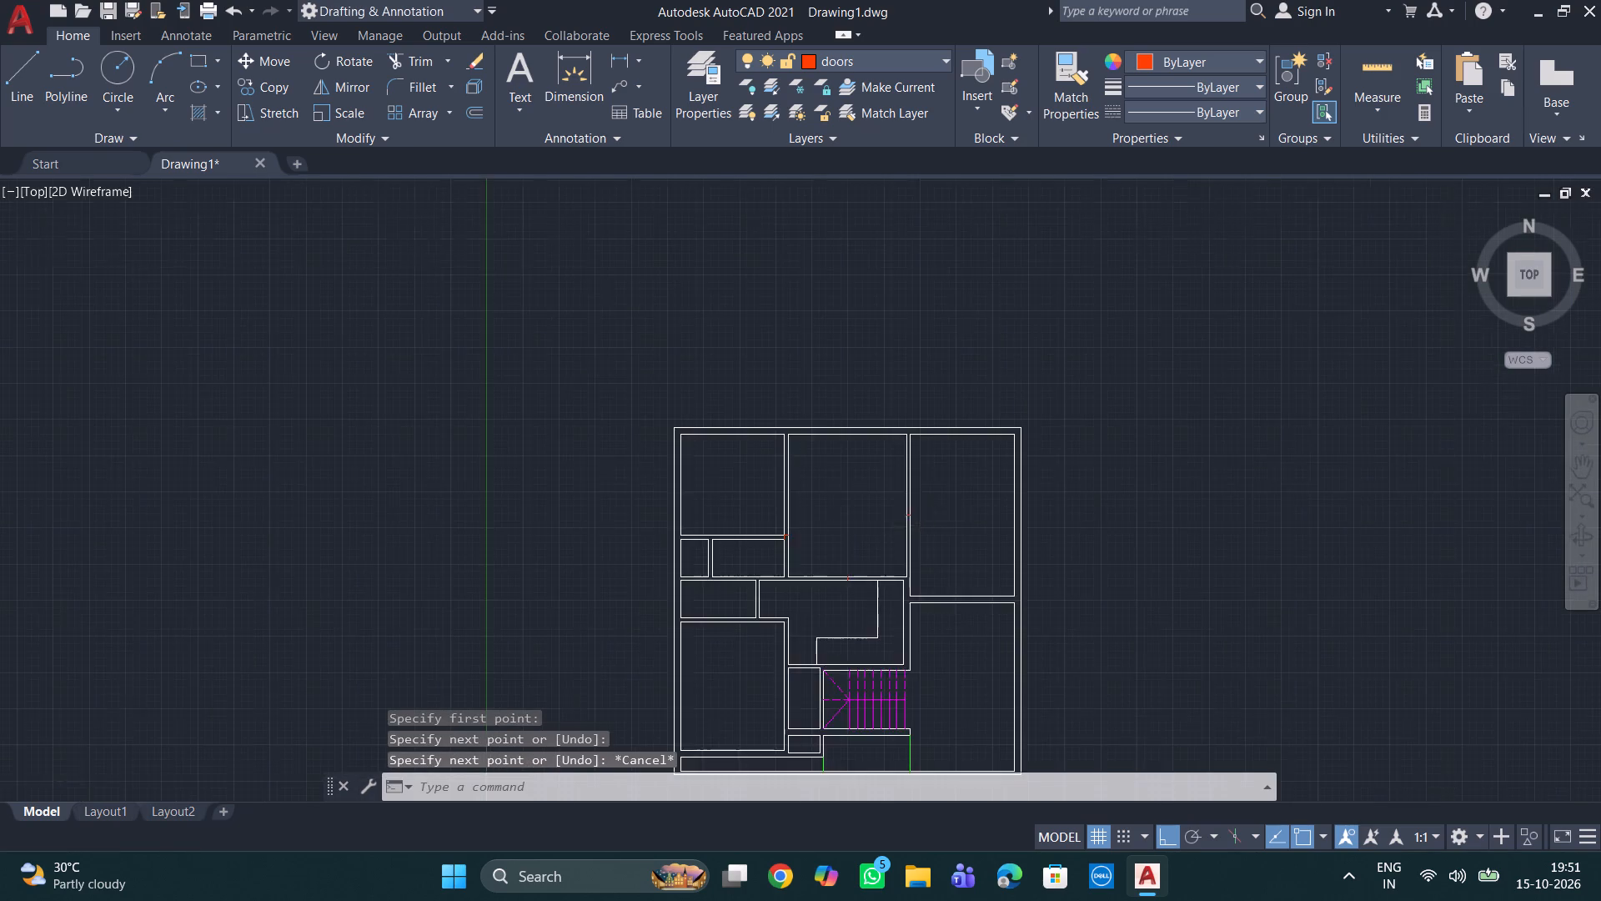
pyautogui.scroll(3, 921, 517)
pyautogui.moveTo(907, 525); pyautogui.dragTo(865, 294, button='middle')
pyautogui.scroll(-2, 865, 281)
pyautogui.moveTo(896, 440); pyautogui.dragTo(933, 421, button='middle')
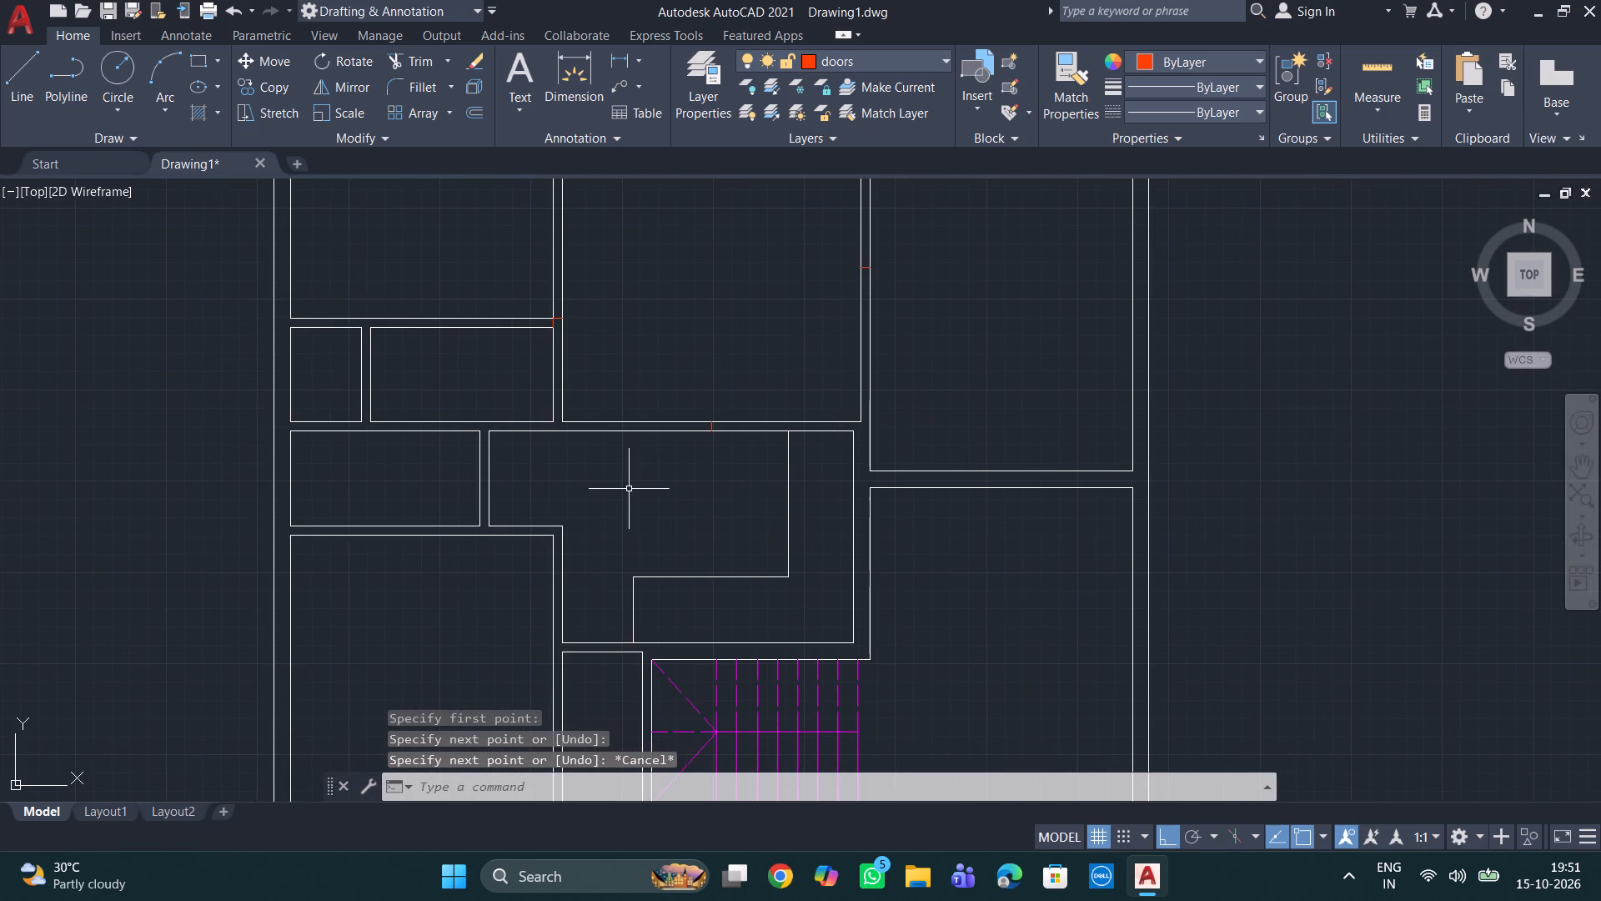
pyautogui.moveTo(622, 494); pyautogui.dragTo(695, 464, button='middle')
pyautogui.scroll(1, 591, 486)
pyautogui.moveTo(737, 500); pyautogui.dragTo(783, 503, button='middle')
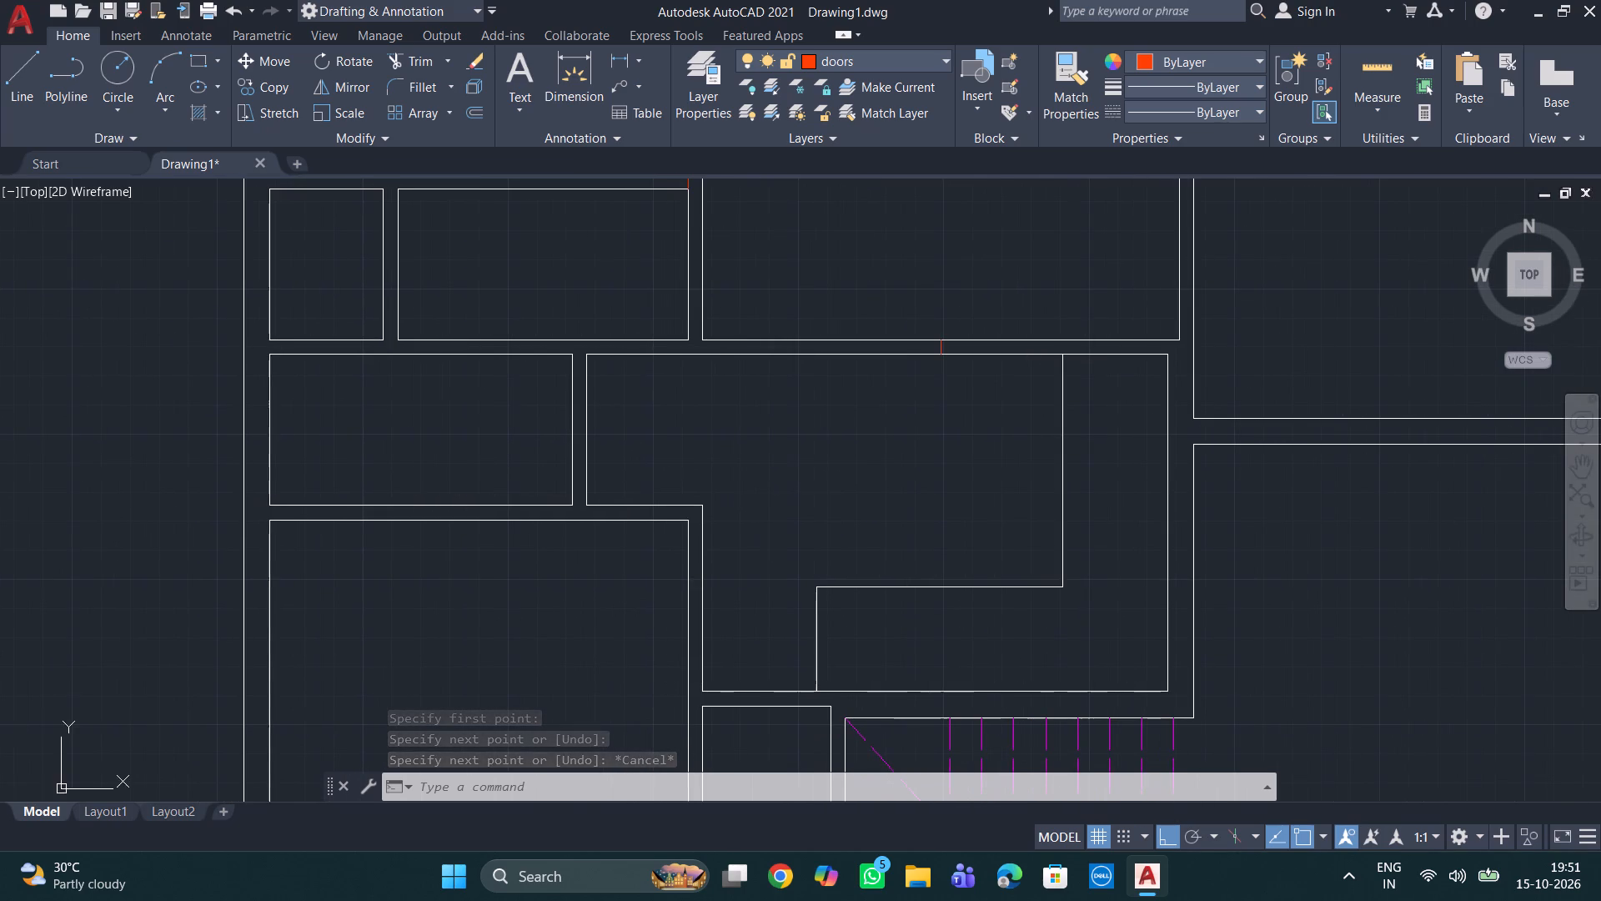
pyautogui.scroll(1, 715, 436)
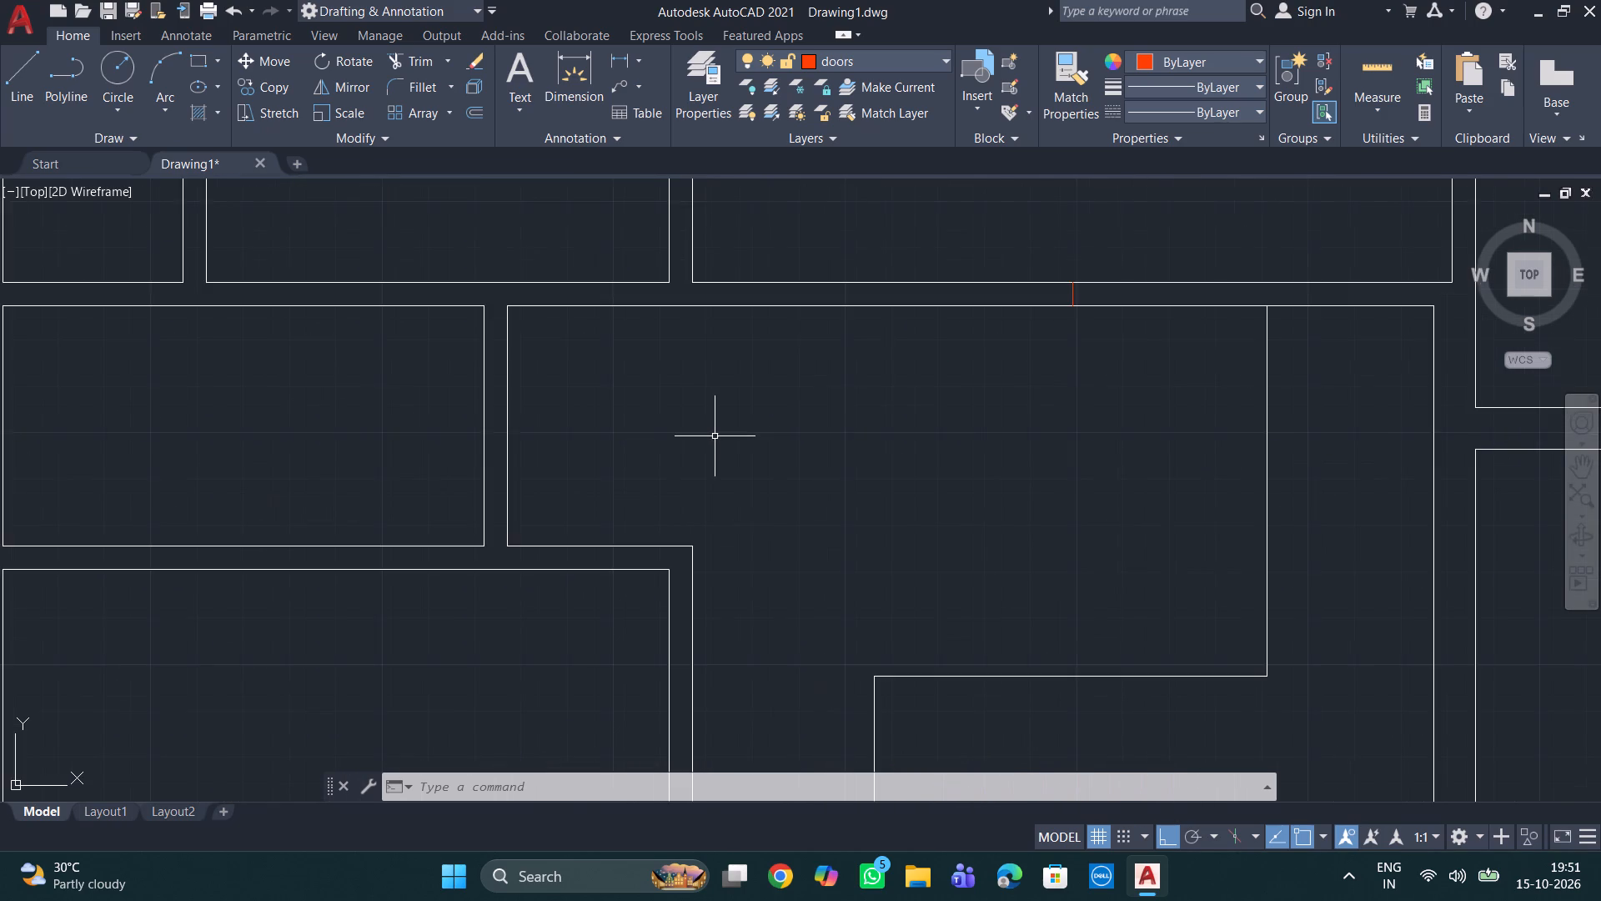
pyautogui.scroll(-2, 715, 436)
pyautogui.scroll(1, 676, 486)
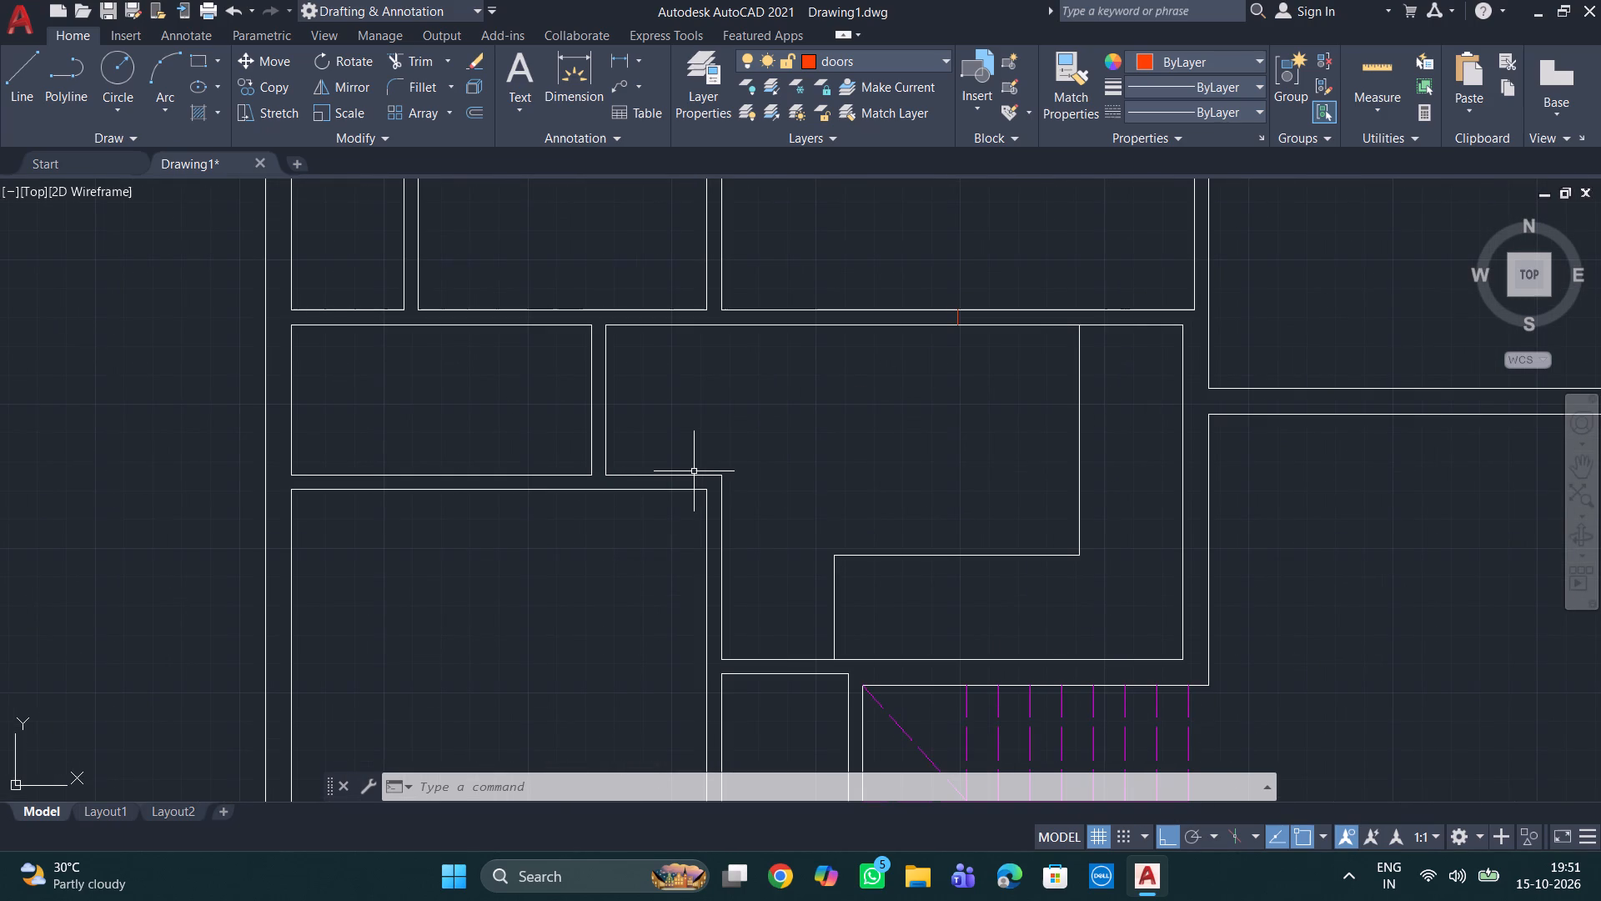
pyautogui.press('space')
pyautogui.scroll(1, 636, 458)
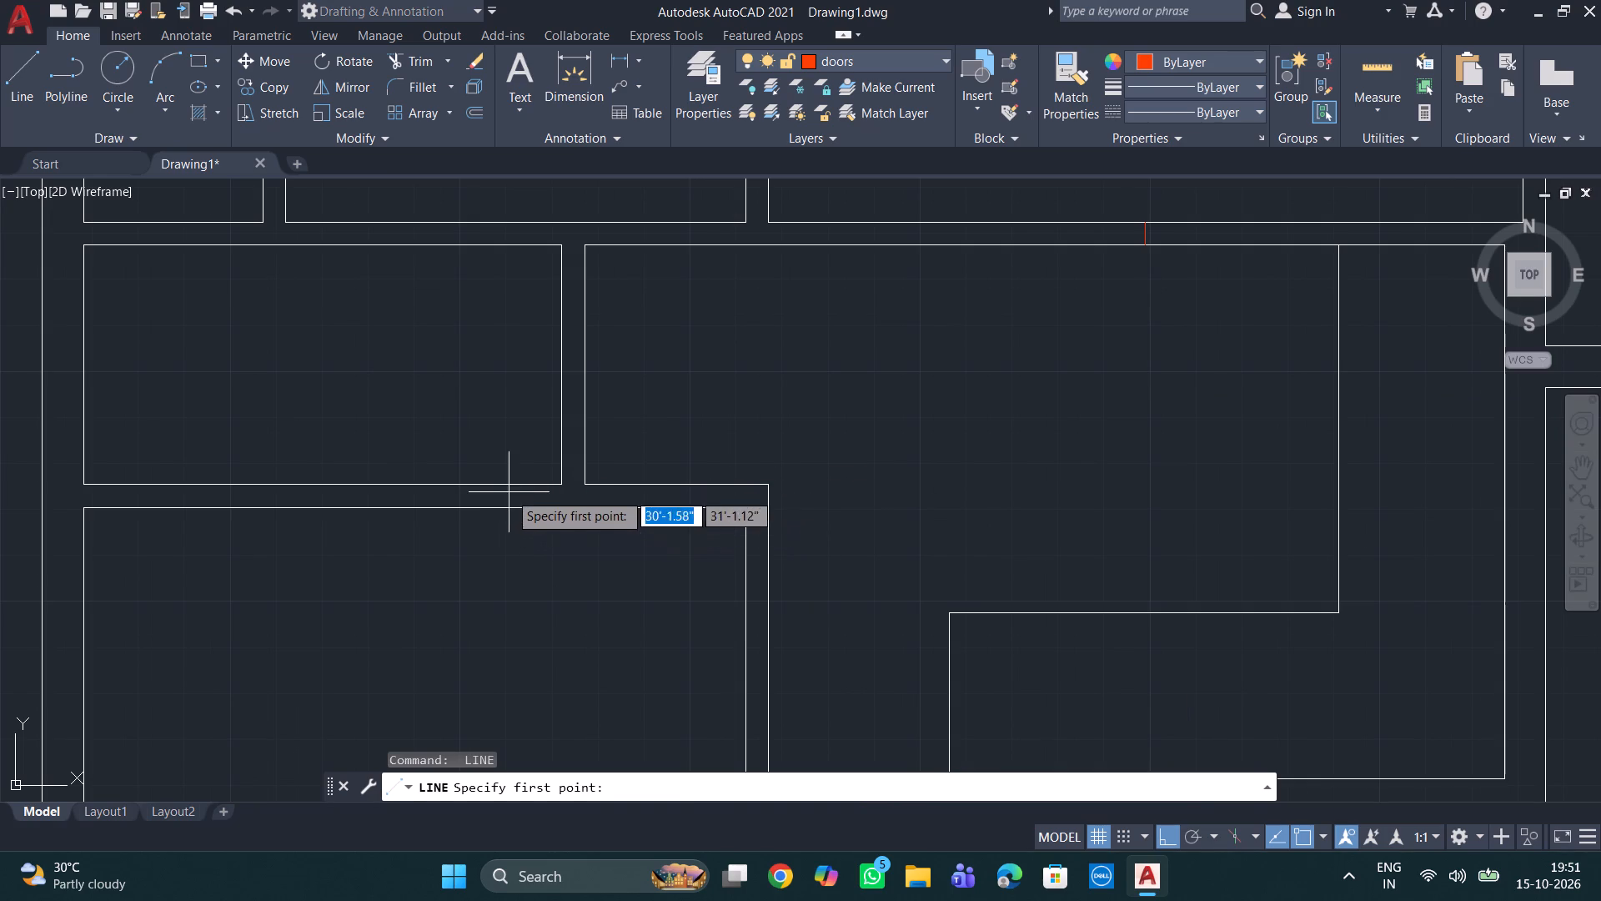
pyautogui.click(563, 484)
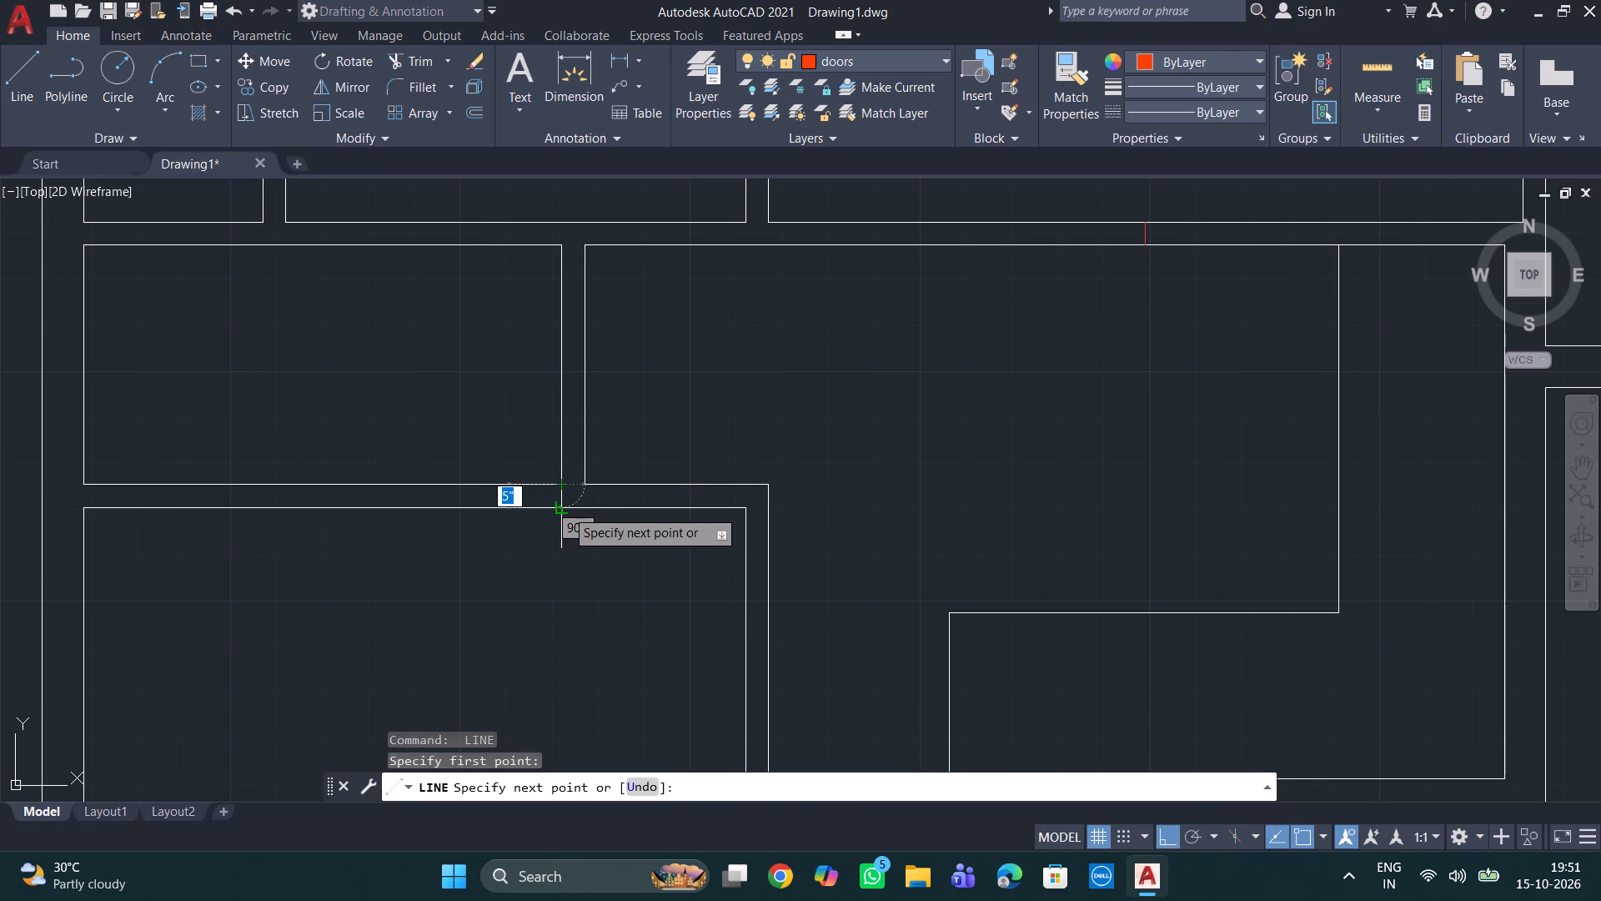
pyautogui.click(565, 509)
pyautogui.press('space')
# Draw a vertical door line up across the partition from the upper-right inner corner of the large lower-left room.
pyautogui.scroll(-2, 708, 579)
pyautogui.moveTo(705, 579); pyautogui.dragTo(610, 561, button='middle')
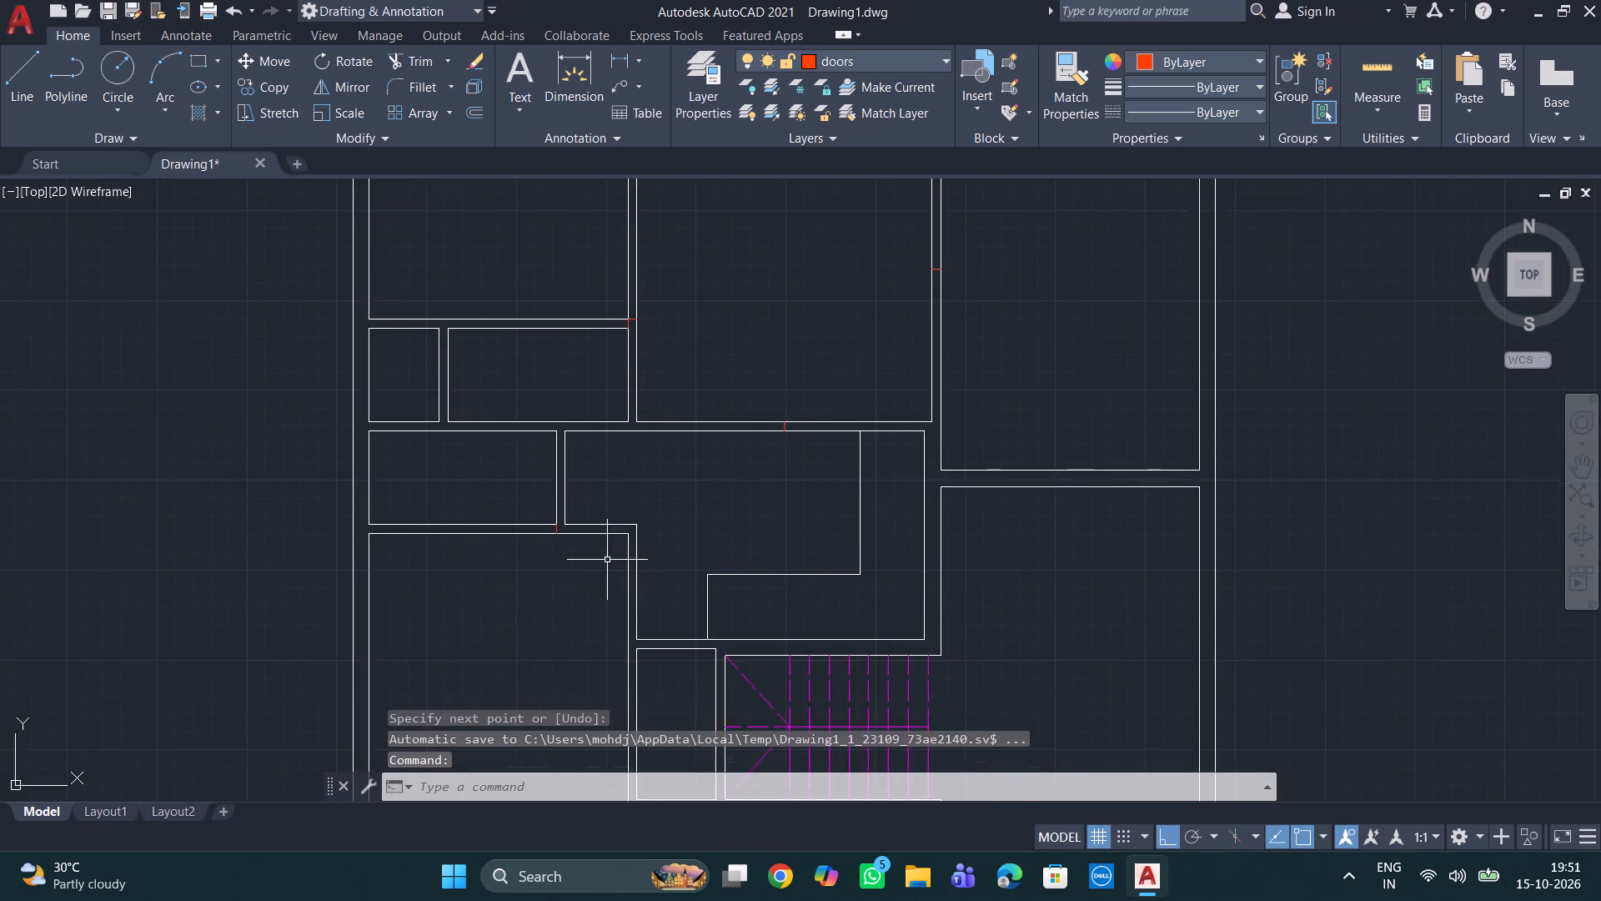
pyautogui.scroll(2, 607, 560)
pyautogui.scroll(1, 675, 506)
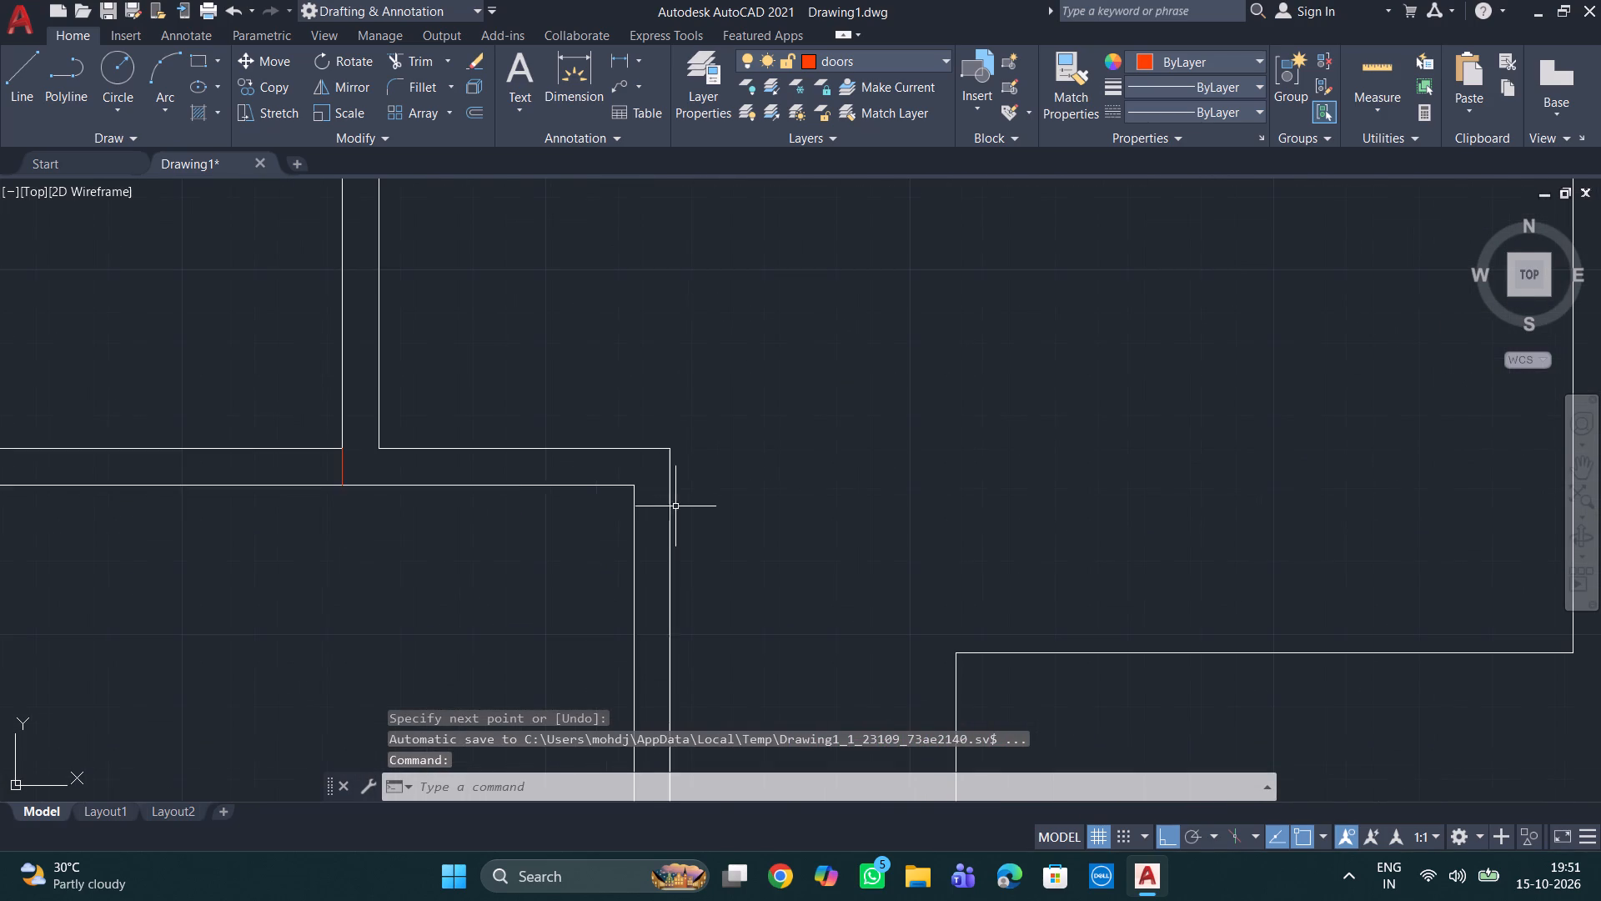
pyautogui.press('space')
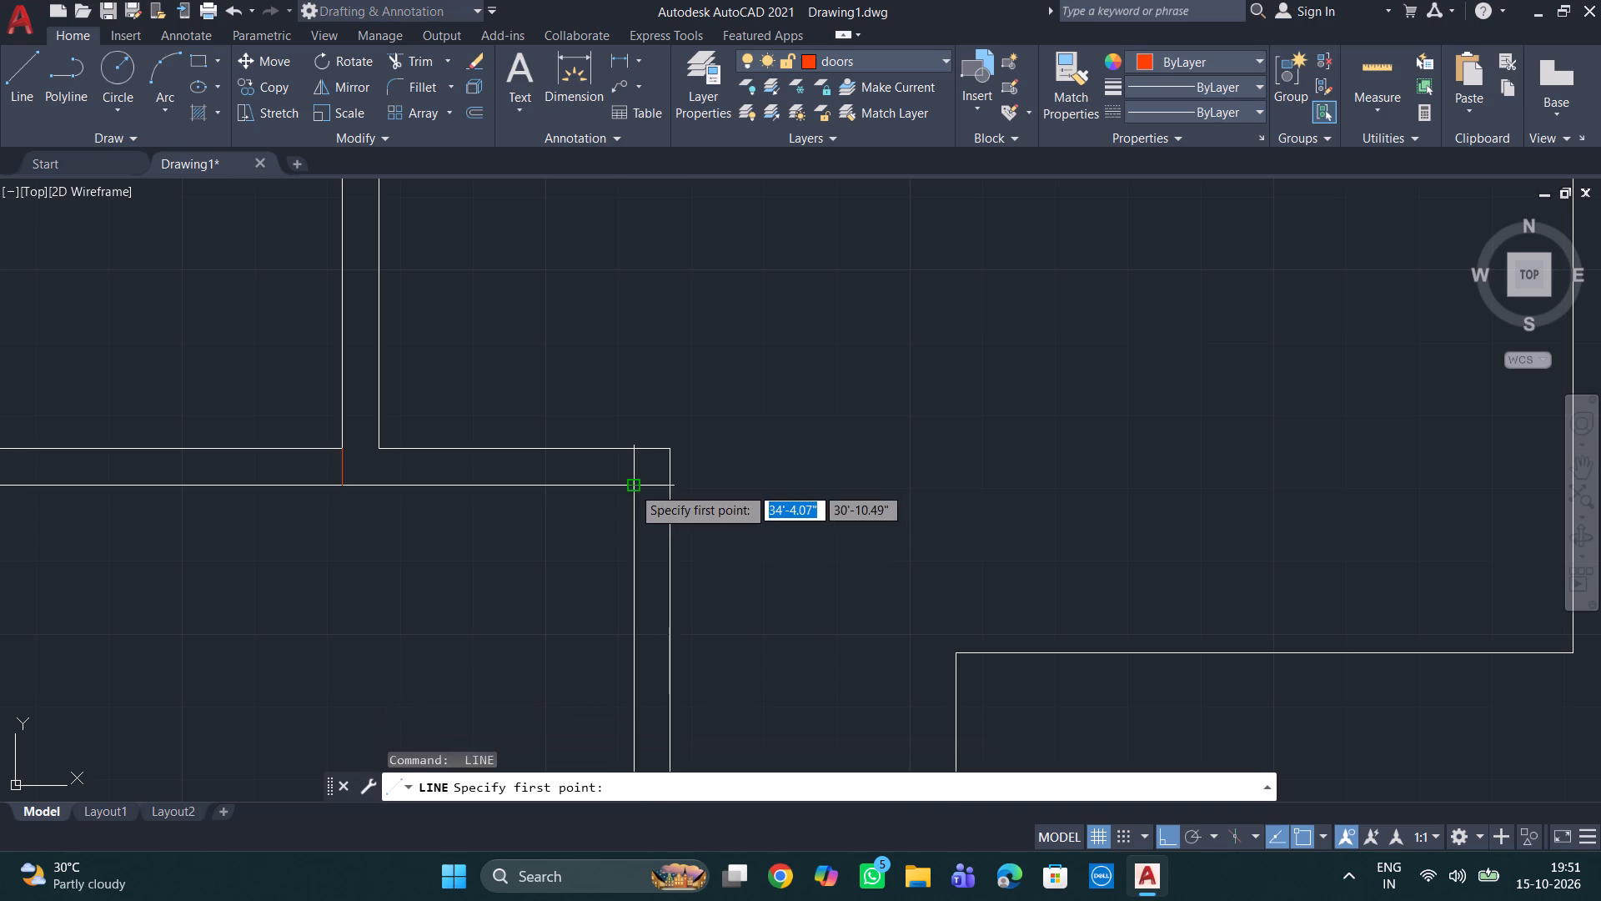
pyautogui.click(632, 486)
pyautogui.click(630, 446)
pyautogui.press('space')
# Draw a vertical door line from the central room's bottom-left corner down to the upper-left corner of the narrow room beside the stairs.
pyautogui.scroll(-3, 789, 469)
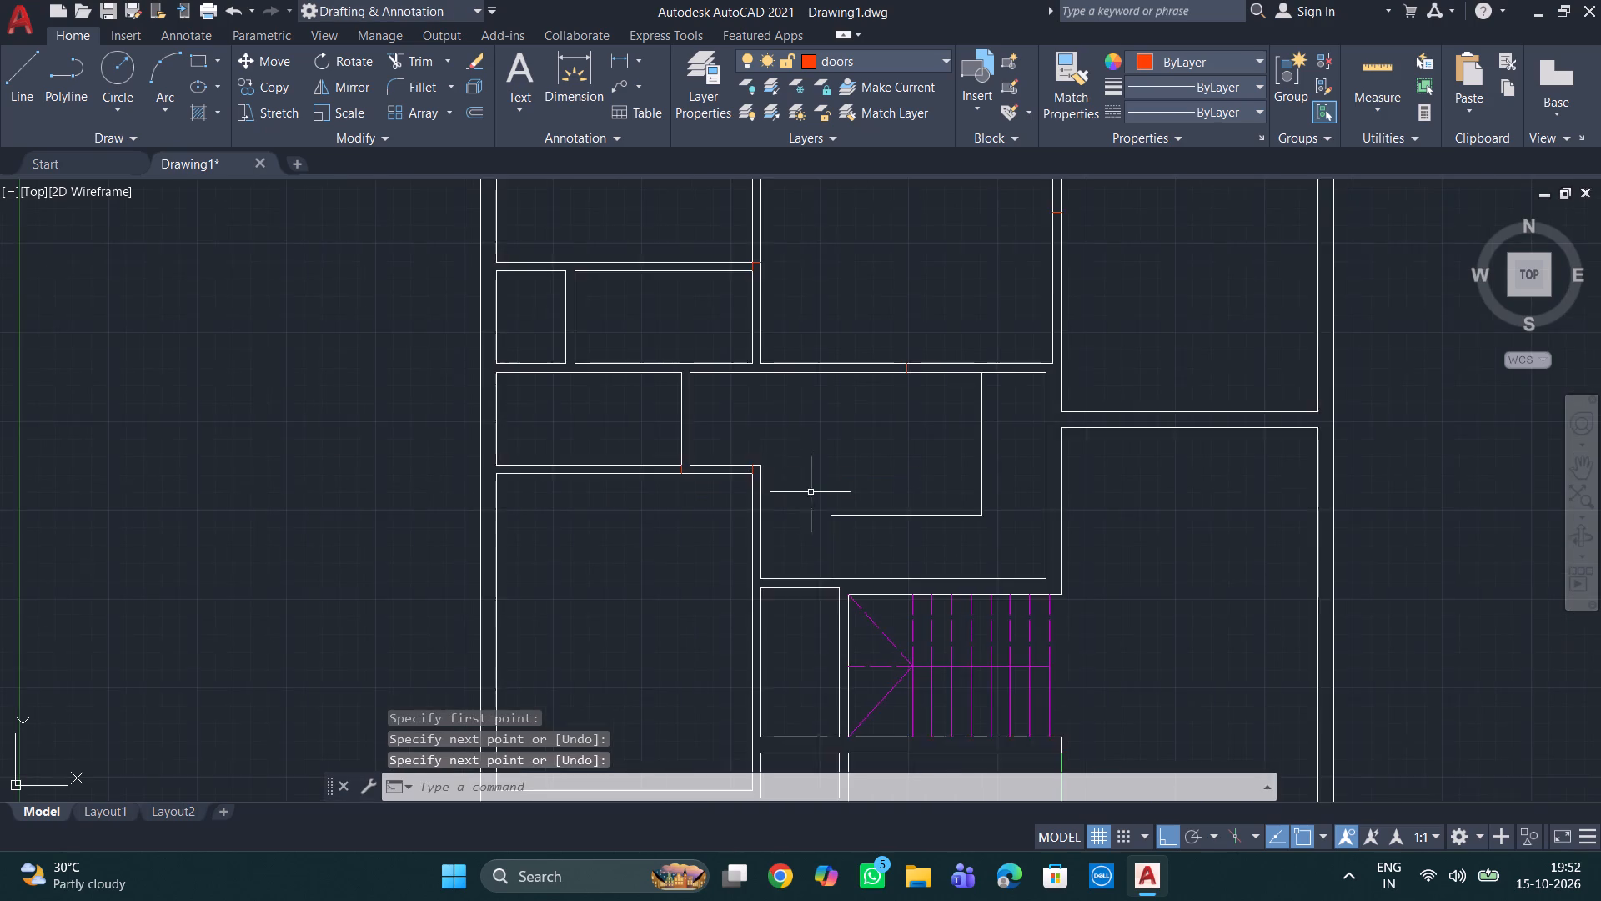
pyautogui.moveTo(801, 494); pyautogui.dragTo(536, 380, button='middle')
pyautogui.press('space')
pyautogui.scroll(2, 524, 495)
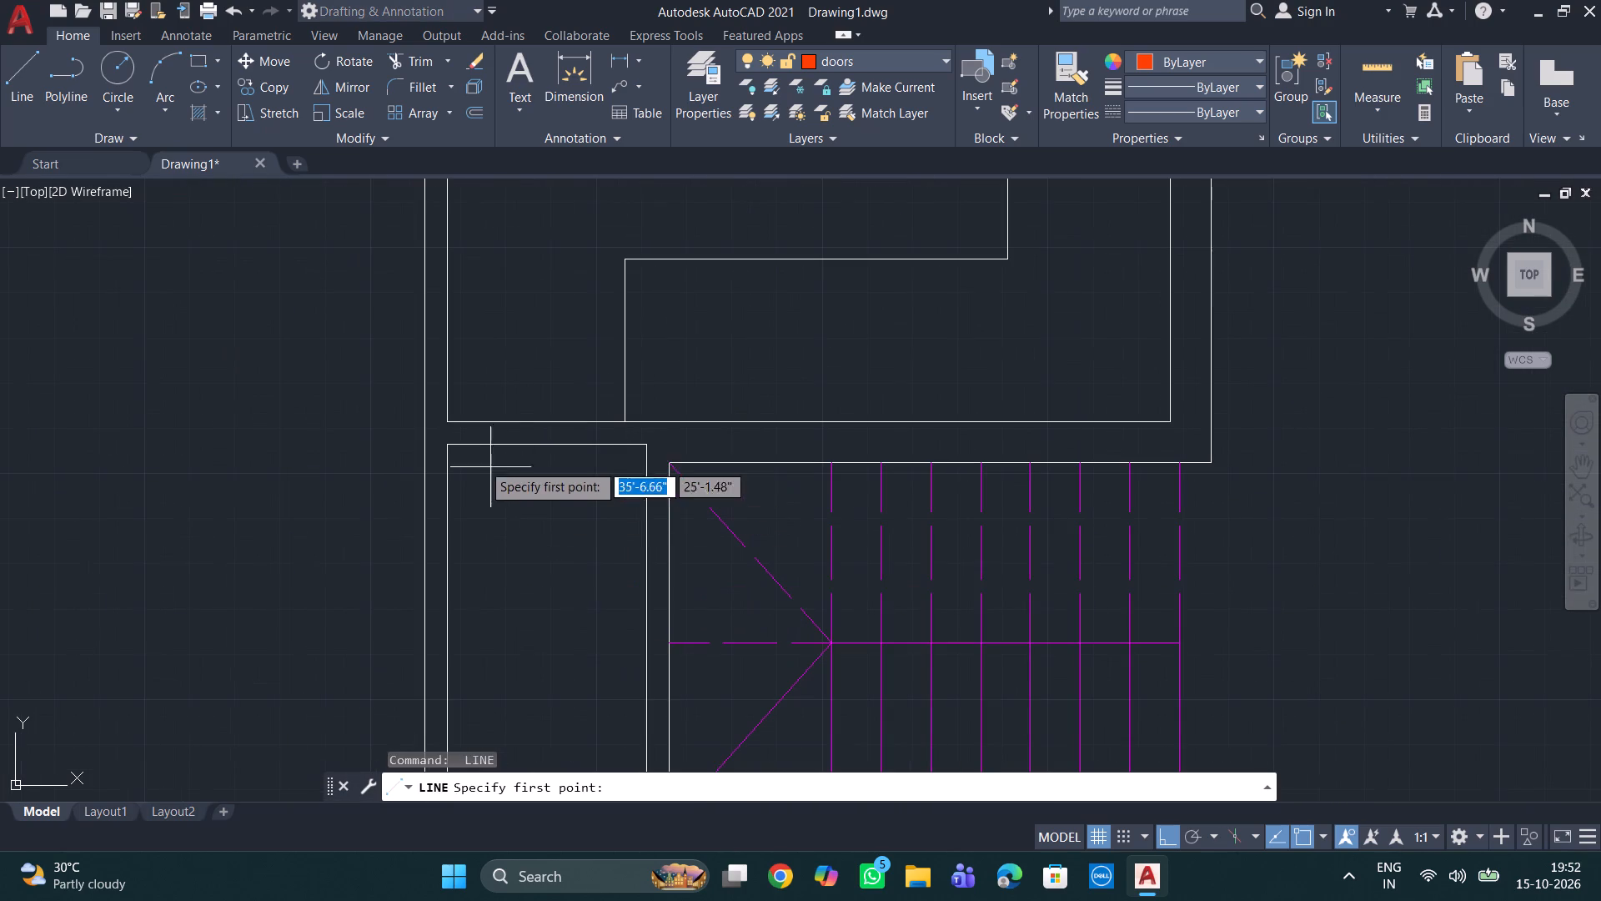
pyautogui.click(448, 421)
pyautogui.click(447, 443)
pyautogui.press('space')
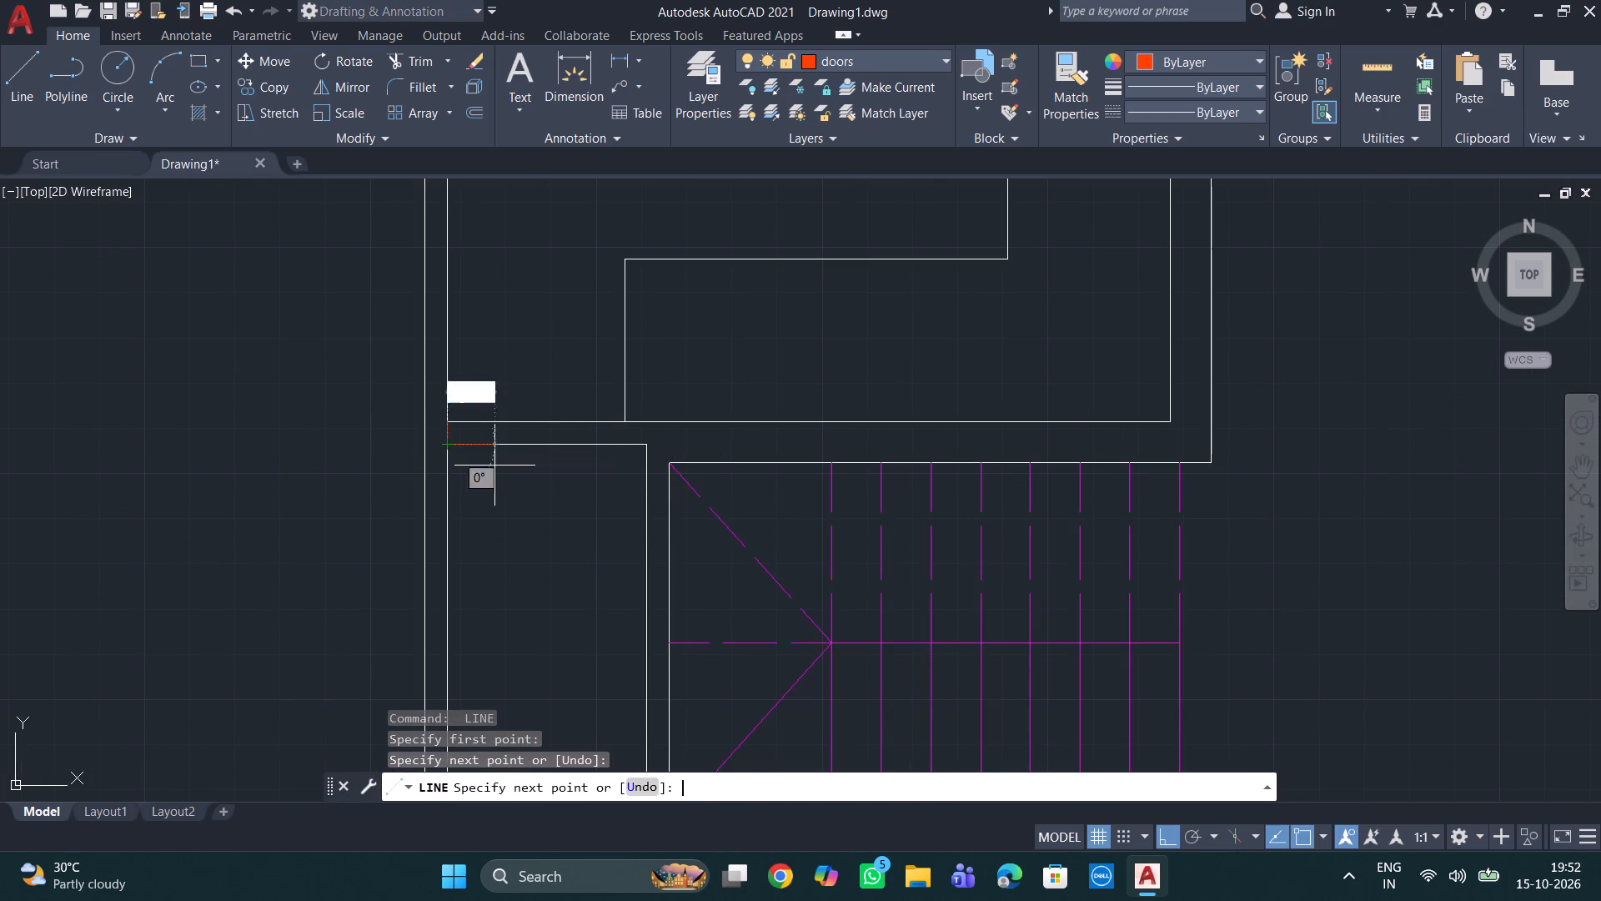
# Draw a vertical door line from the upper-right room's lower-left corner down across the wall to the room below.
pyautogui.scroll(-1, 546, 506)
pyautogui.moveTo(545, 508); pyautogui.dragTo(369, 538, button='middle')
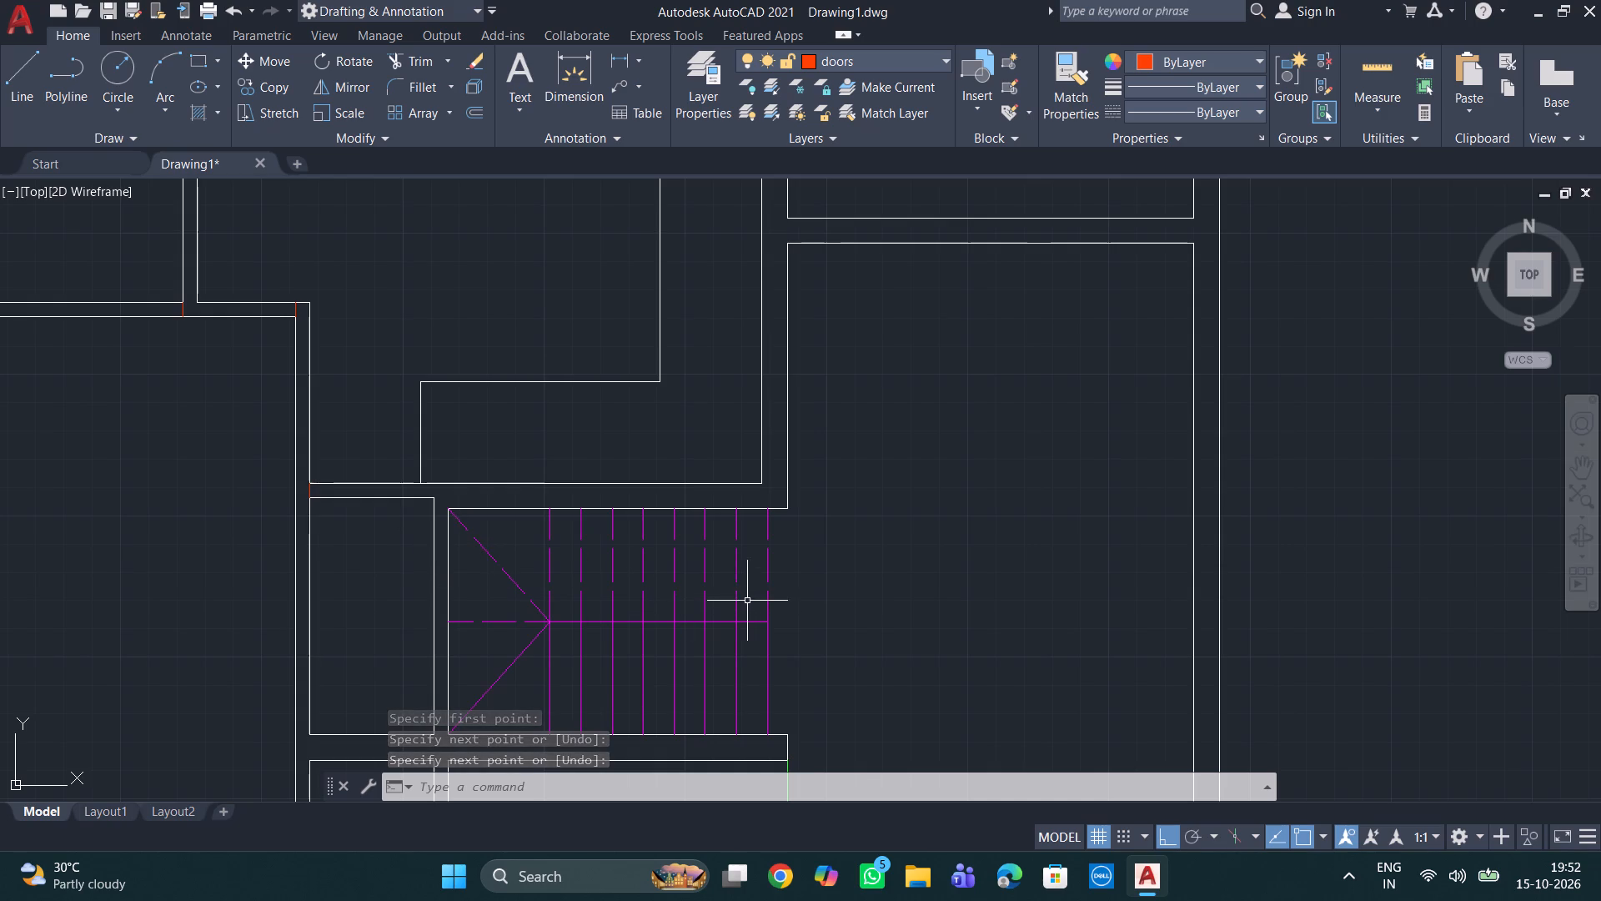
pyautogui.moveTo(829, 470); pyautogui.dragTo(734, 640, button='middle')
pyautogui.press('space')
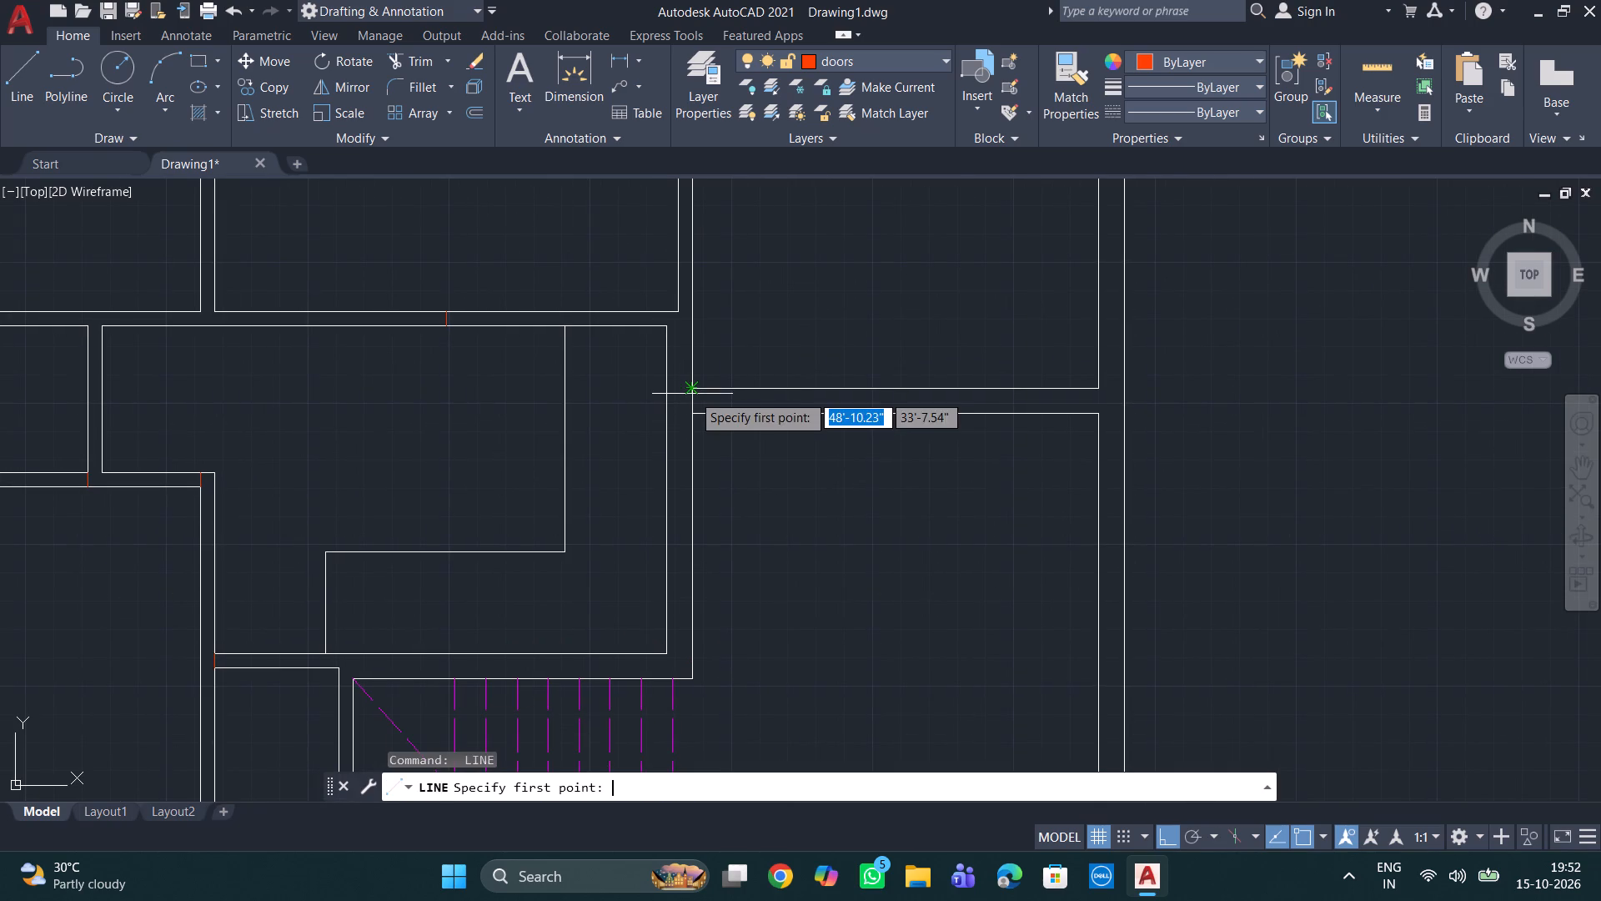
pyautogui.click(694, 390)
pyautogui.click(695, 420)
pyautogui.press('space')
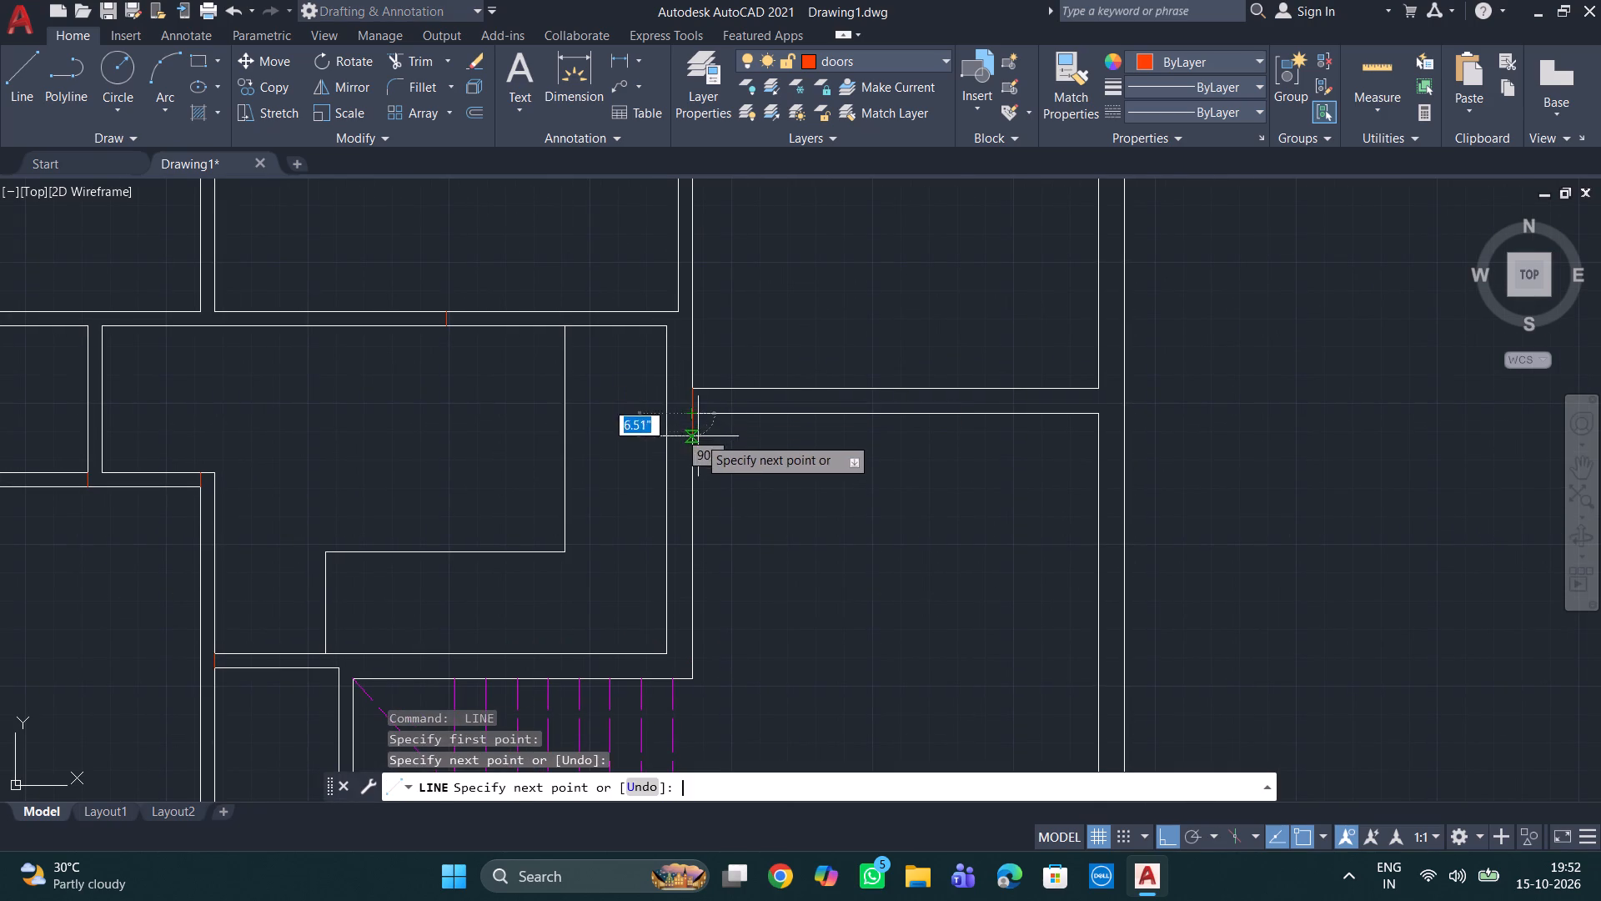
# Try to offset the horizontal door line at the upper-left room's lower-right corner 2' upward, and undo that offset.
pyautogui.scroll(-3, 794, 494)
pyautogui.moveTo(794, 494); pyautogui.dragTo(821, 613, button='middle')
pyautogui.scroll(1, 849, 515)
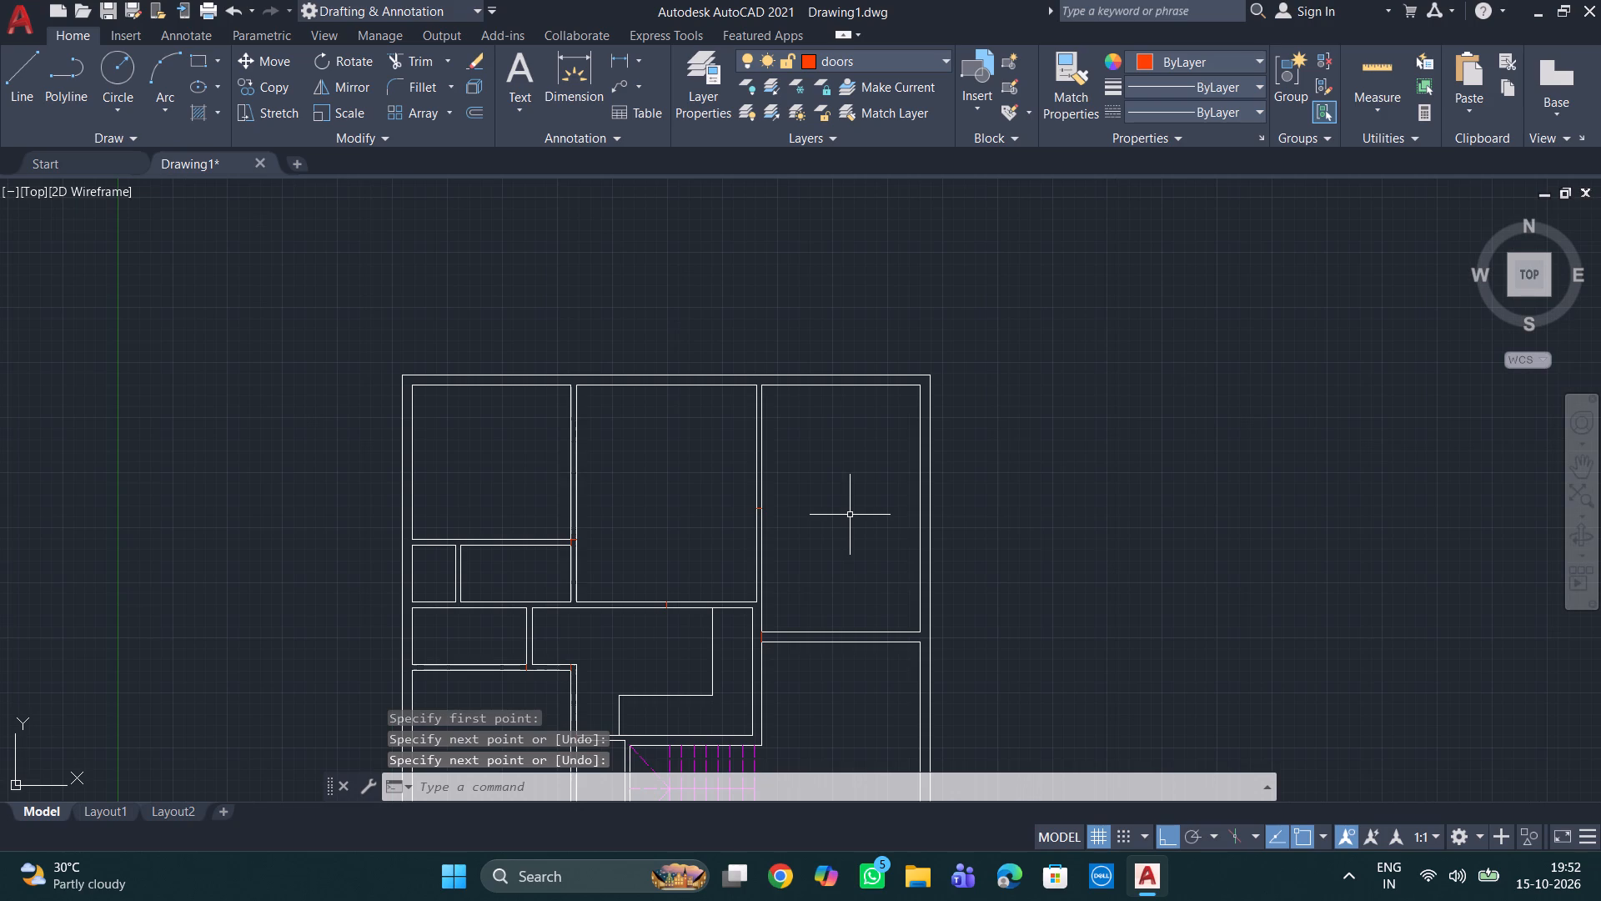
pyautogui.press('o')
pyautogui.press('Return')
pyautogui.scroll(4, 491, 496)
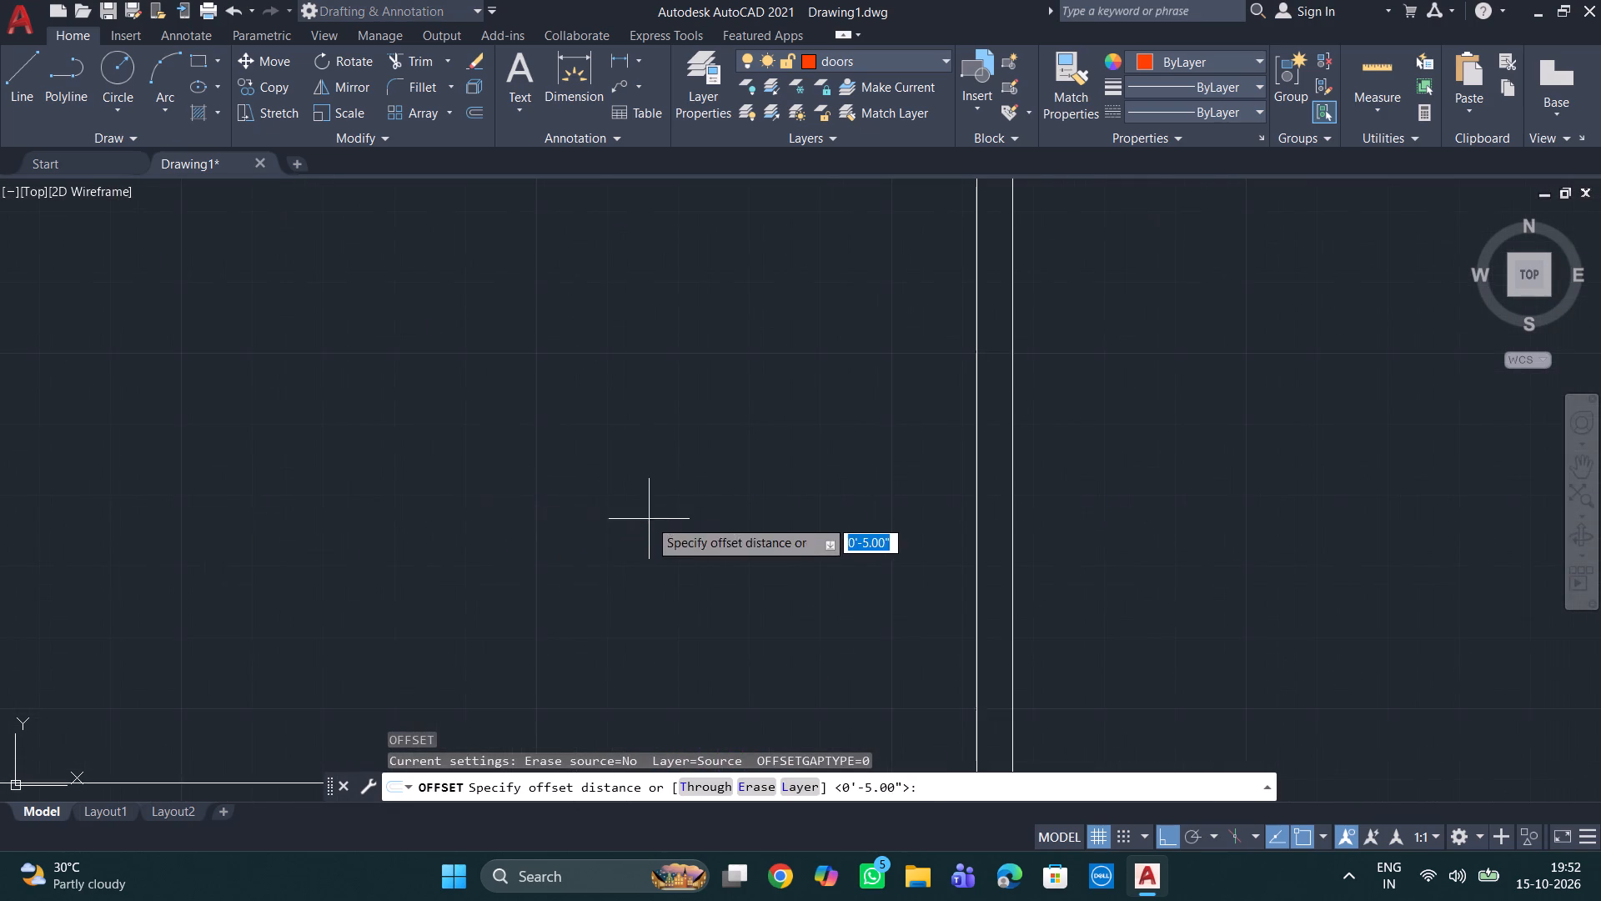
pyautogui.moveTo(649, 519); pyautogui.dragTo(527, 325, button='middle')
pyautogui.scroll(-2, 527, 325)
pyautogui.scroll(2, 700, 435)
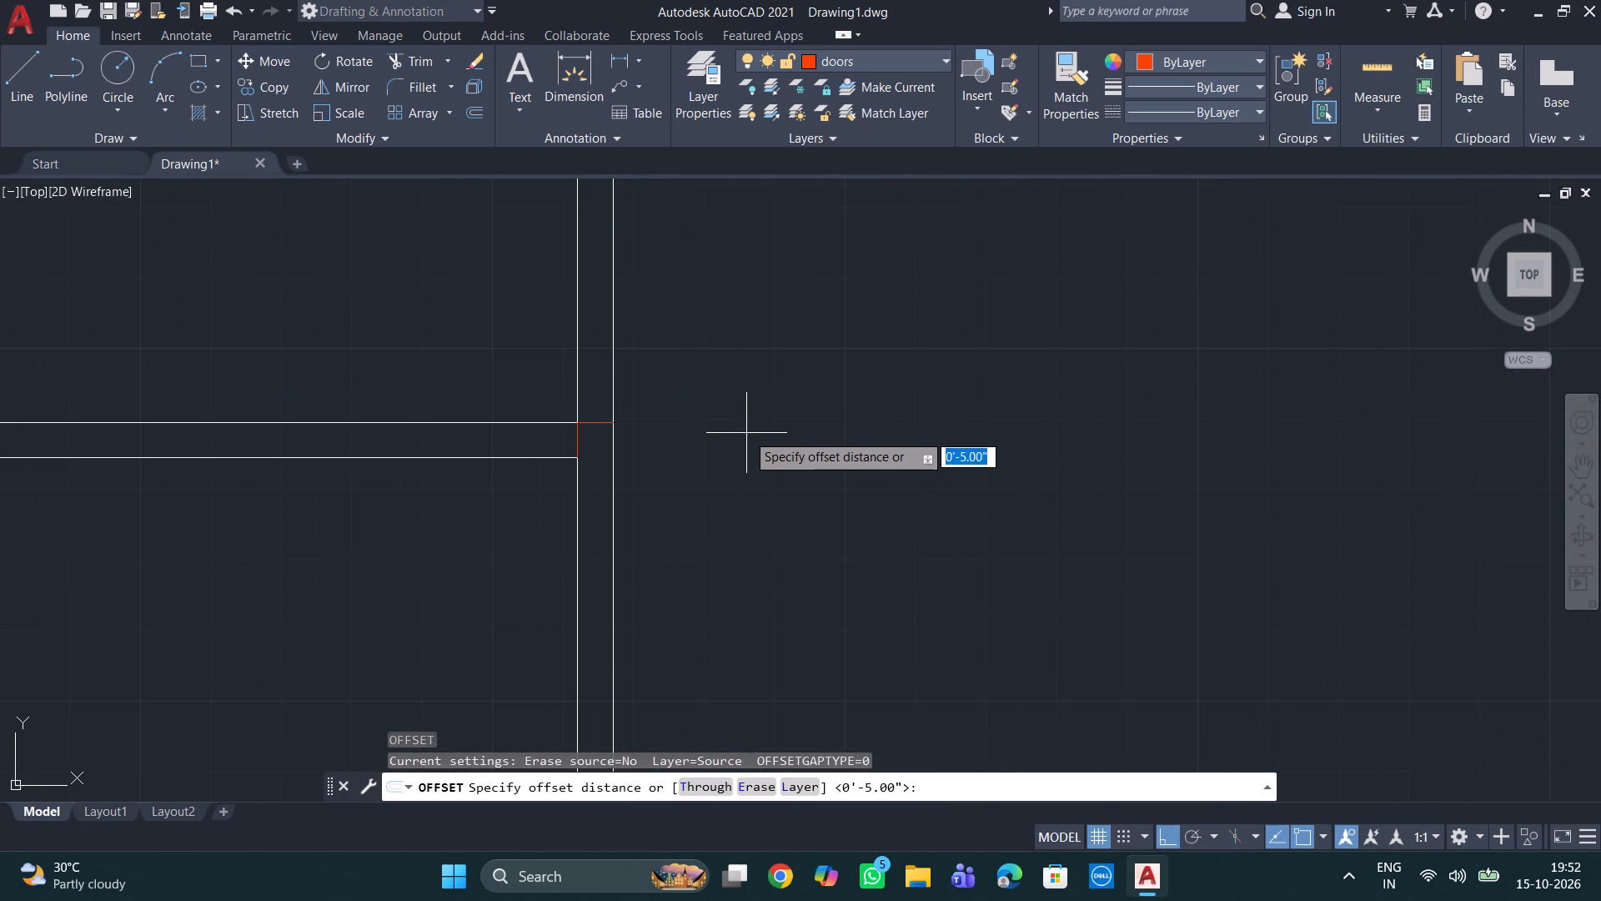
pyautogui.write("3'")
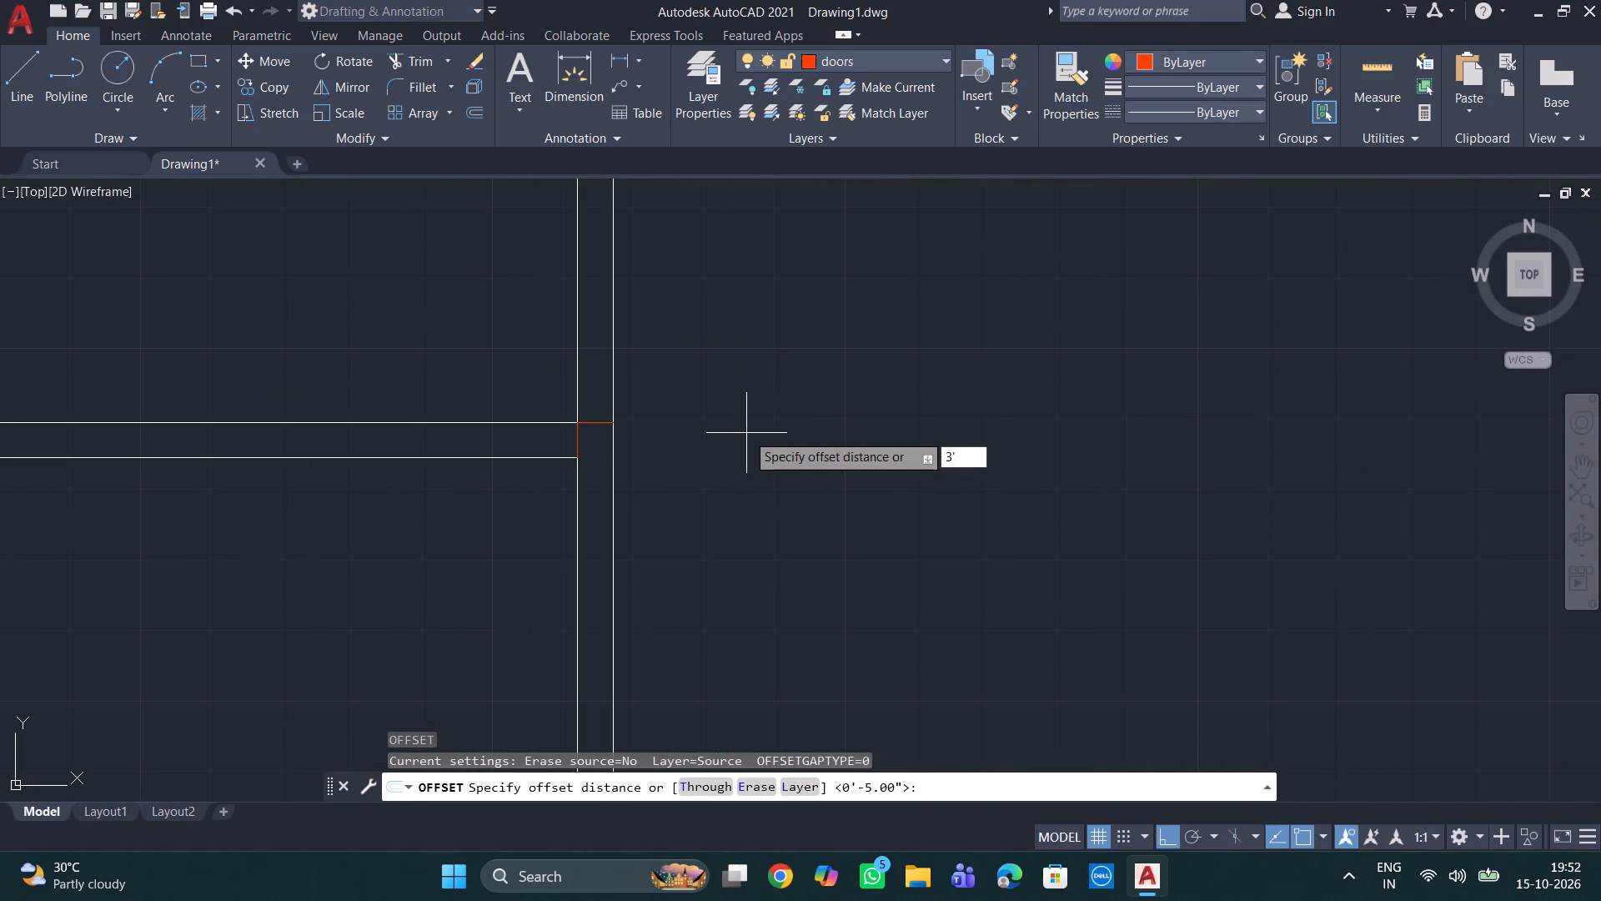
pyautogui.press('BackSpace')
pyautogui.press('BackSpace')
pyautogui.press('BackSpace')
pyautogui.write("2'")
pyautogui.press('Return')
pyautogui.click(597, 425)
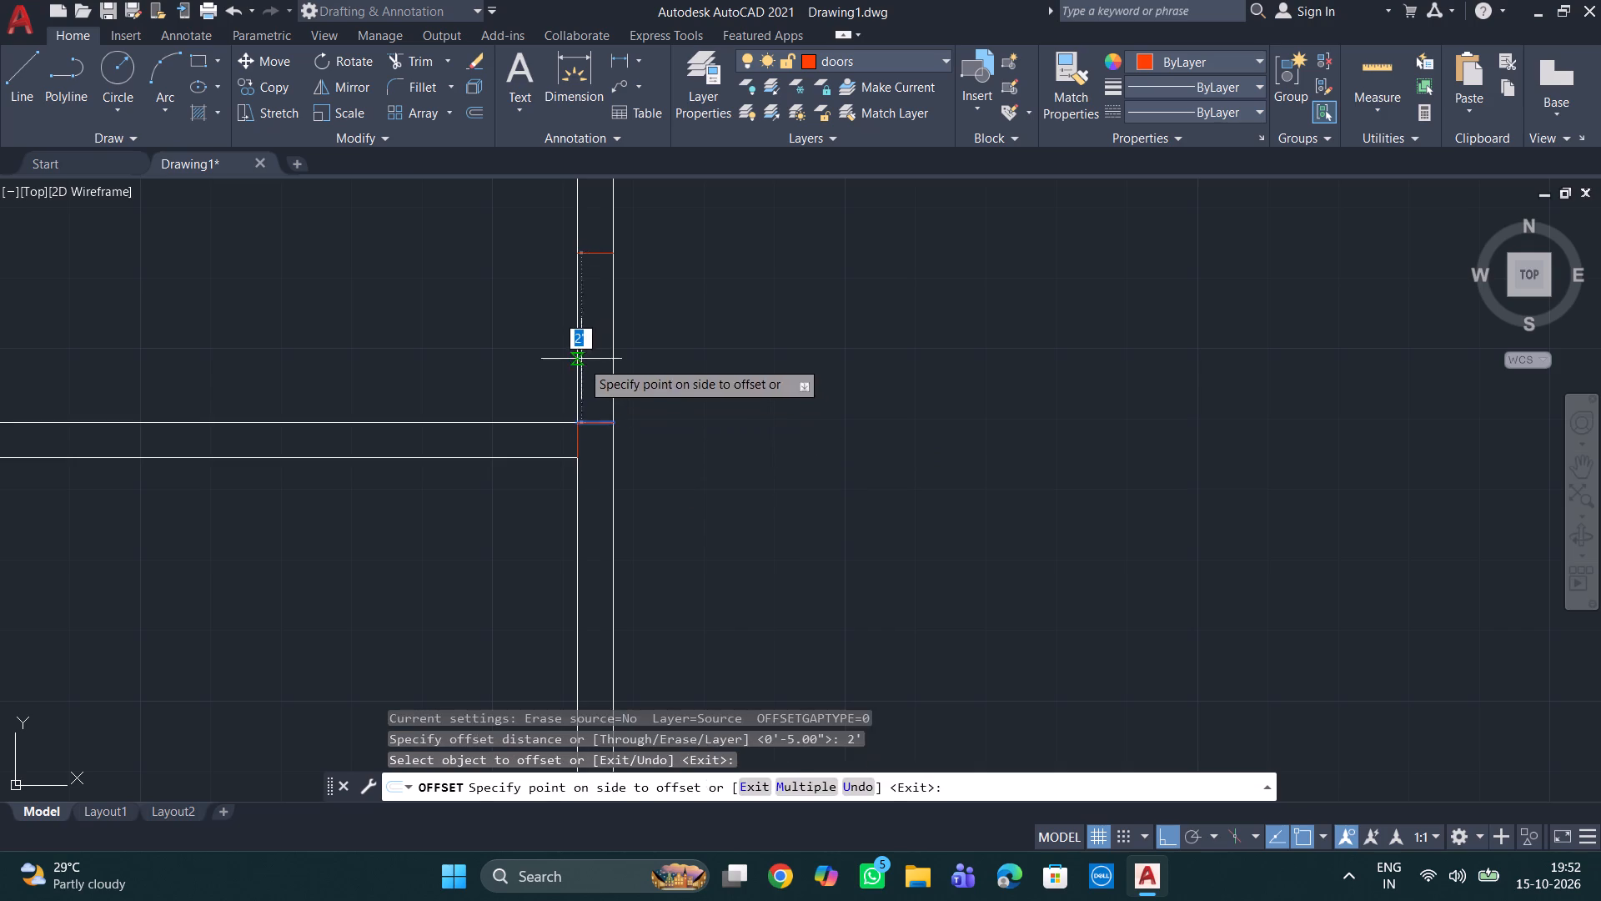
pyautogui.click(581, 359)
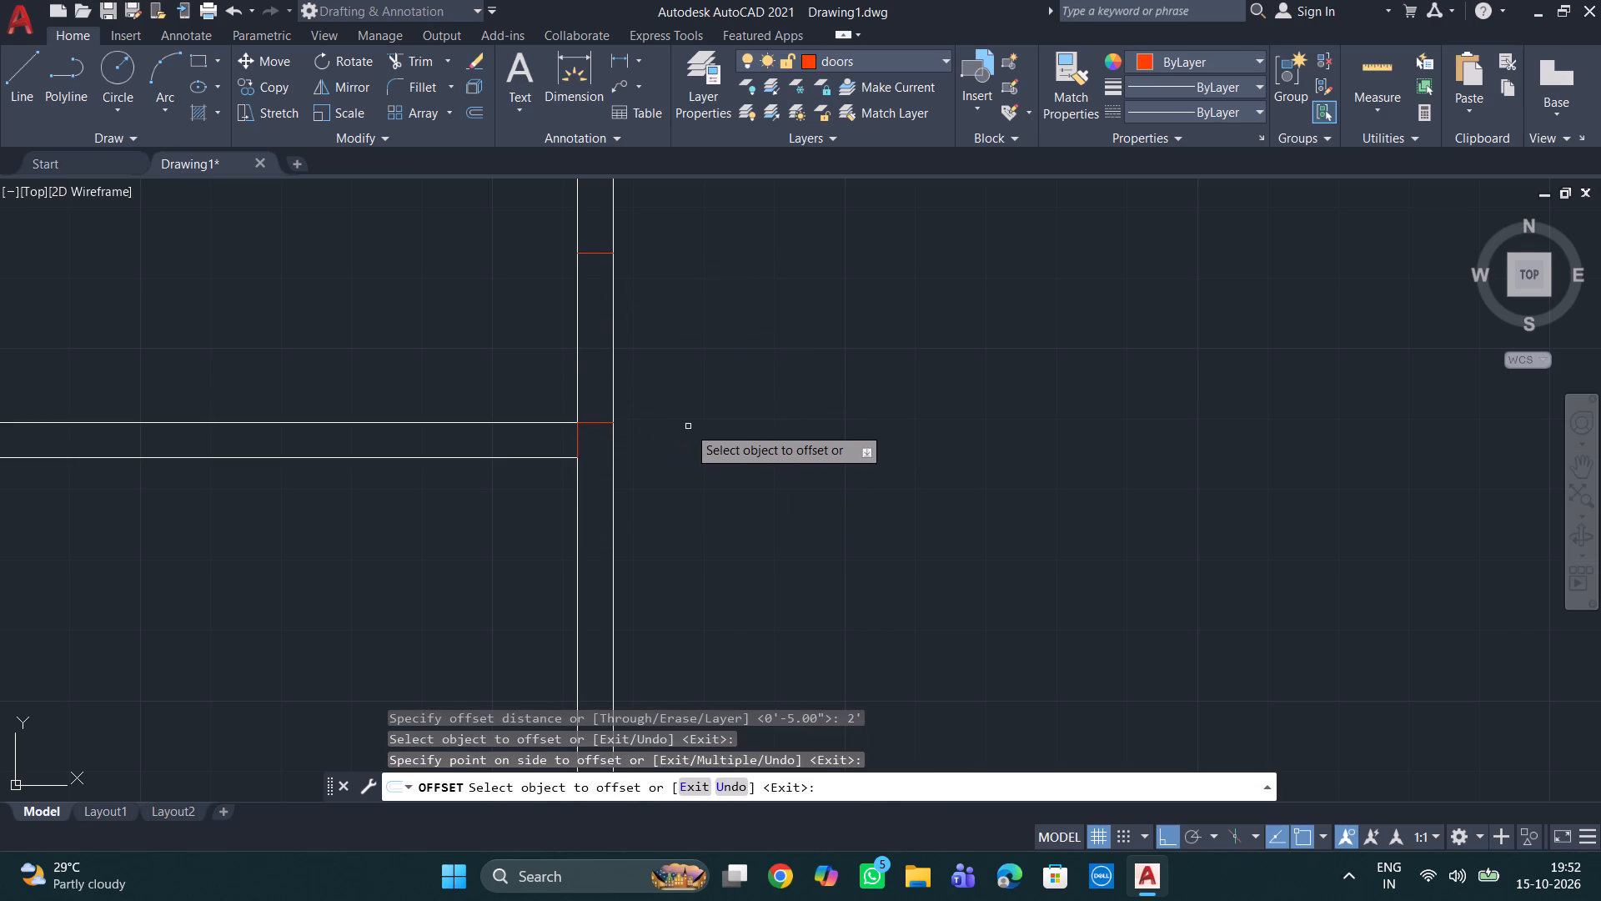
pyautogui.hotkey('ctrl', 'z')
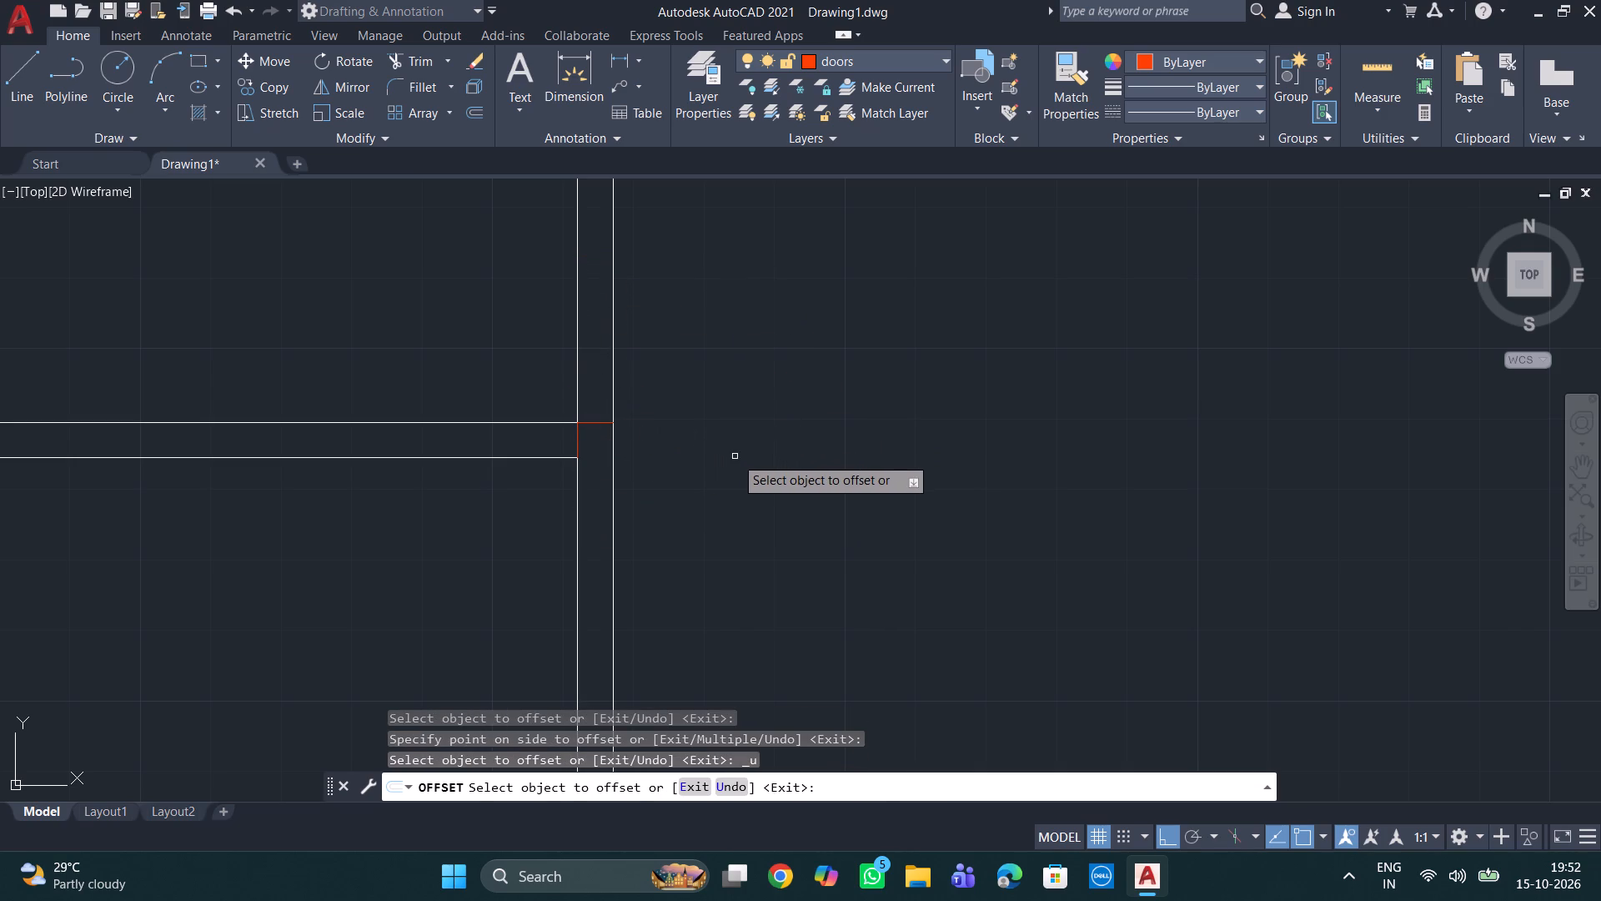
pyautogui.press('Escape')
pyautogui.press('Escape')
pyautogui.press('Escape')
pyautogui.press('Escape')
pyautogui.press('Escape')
# Offset the two door lines at the upper-left room's lower-right corner by 2", the horizontal one upward and the vertical one leftward.
pyautogui.press('o')
pyautogui.press('Return')
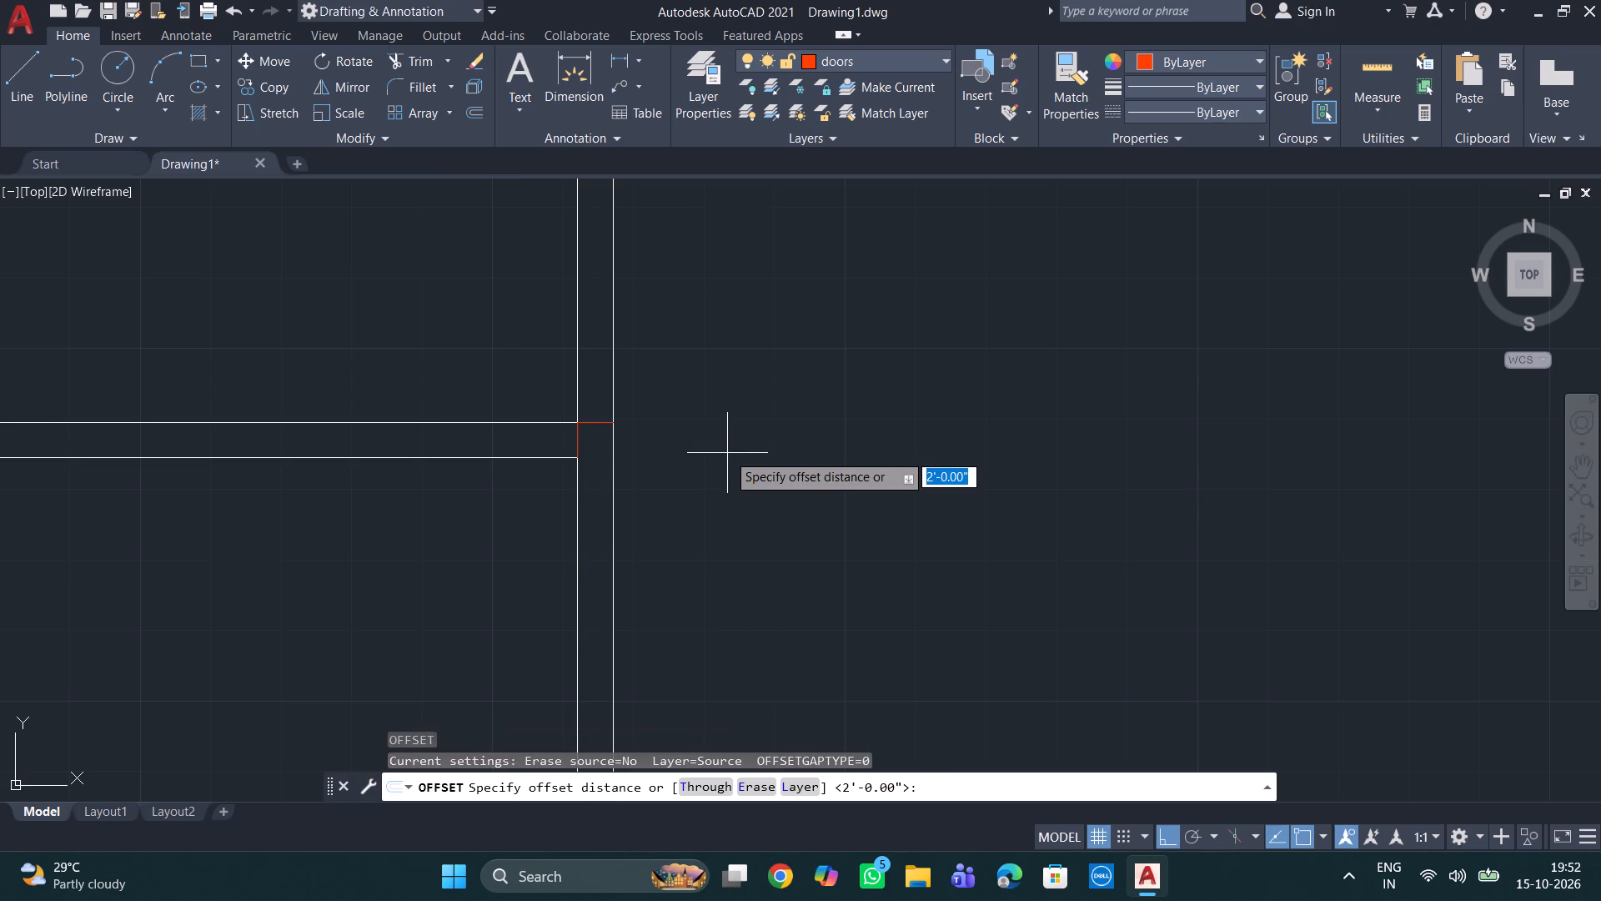
pyautogui.write('2"')
pyautogui.press('Return')
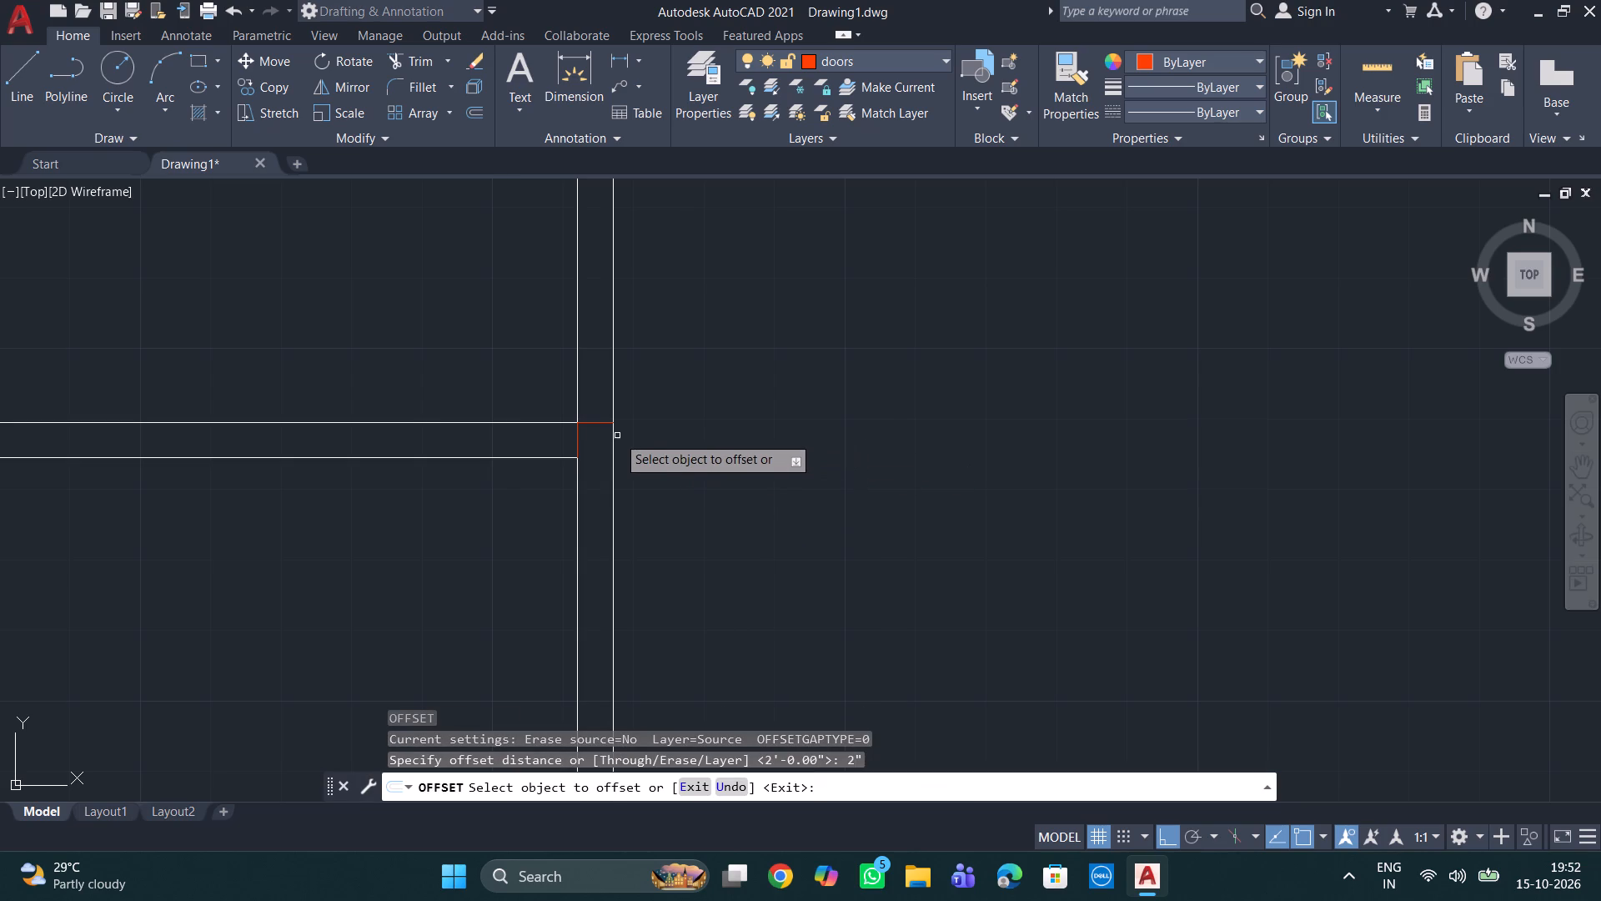
pyautogui.click(599, 424)
pyautogui.click(596, 350)
pyautogui.click(579, 443)
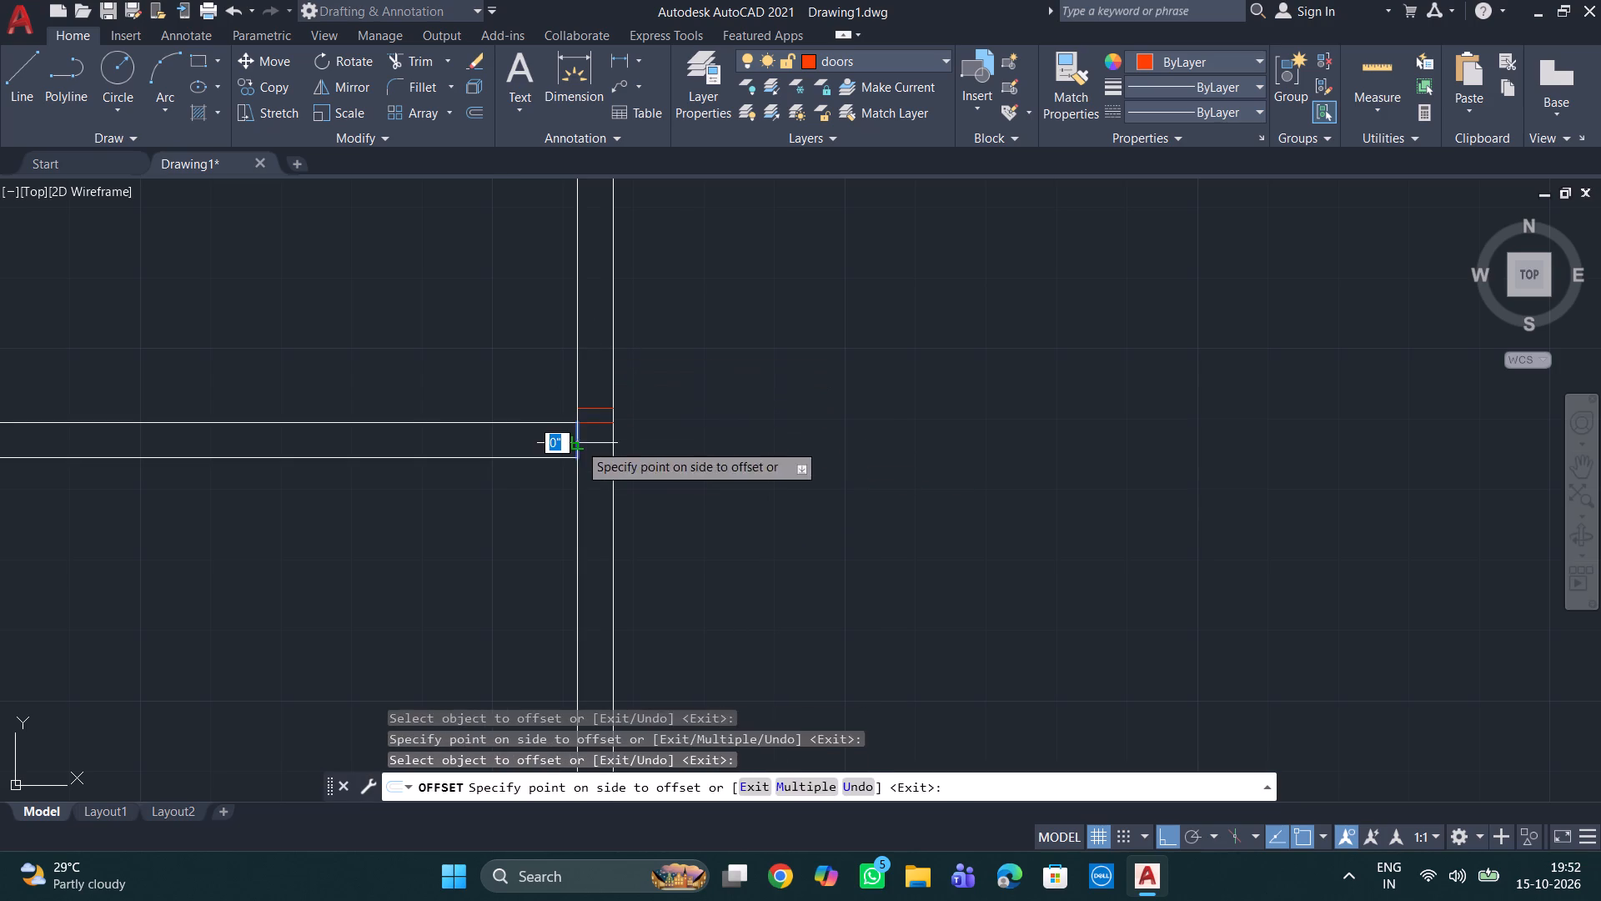
pyautogui.click(492, 437)
# Offset both vertical door lines in the partition above the large lower-left room 2" to the left.
pyautogui.scroll(-3, 794, 491)
pyautogui.moveTo(800, 527); pyautogui.dragTo(740, 456, button='middle')
pyautogui.scroll(2, 612, 478)
pyautogui.scroll(-1, 785, 587)
pyautogui.moveTo(869, 629); pyautogui.dragTo(811, 513, button='middle')
pyautogui.scroll(2, 616, 573)
pyautogui.click(606, 642)
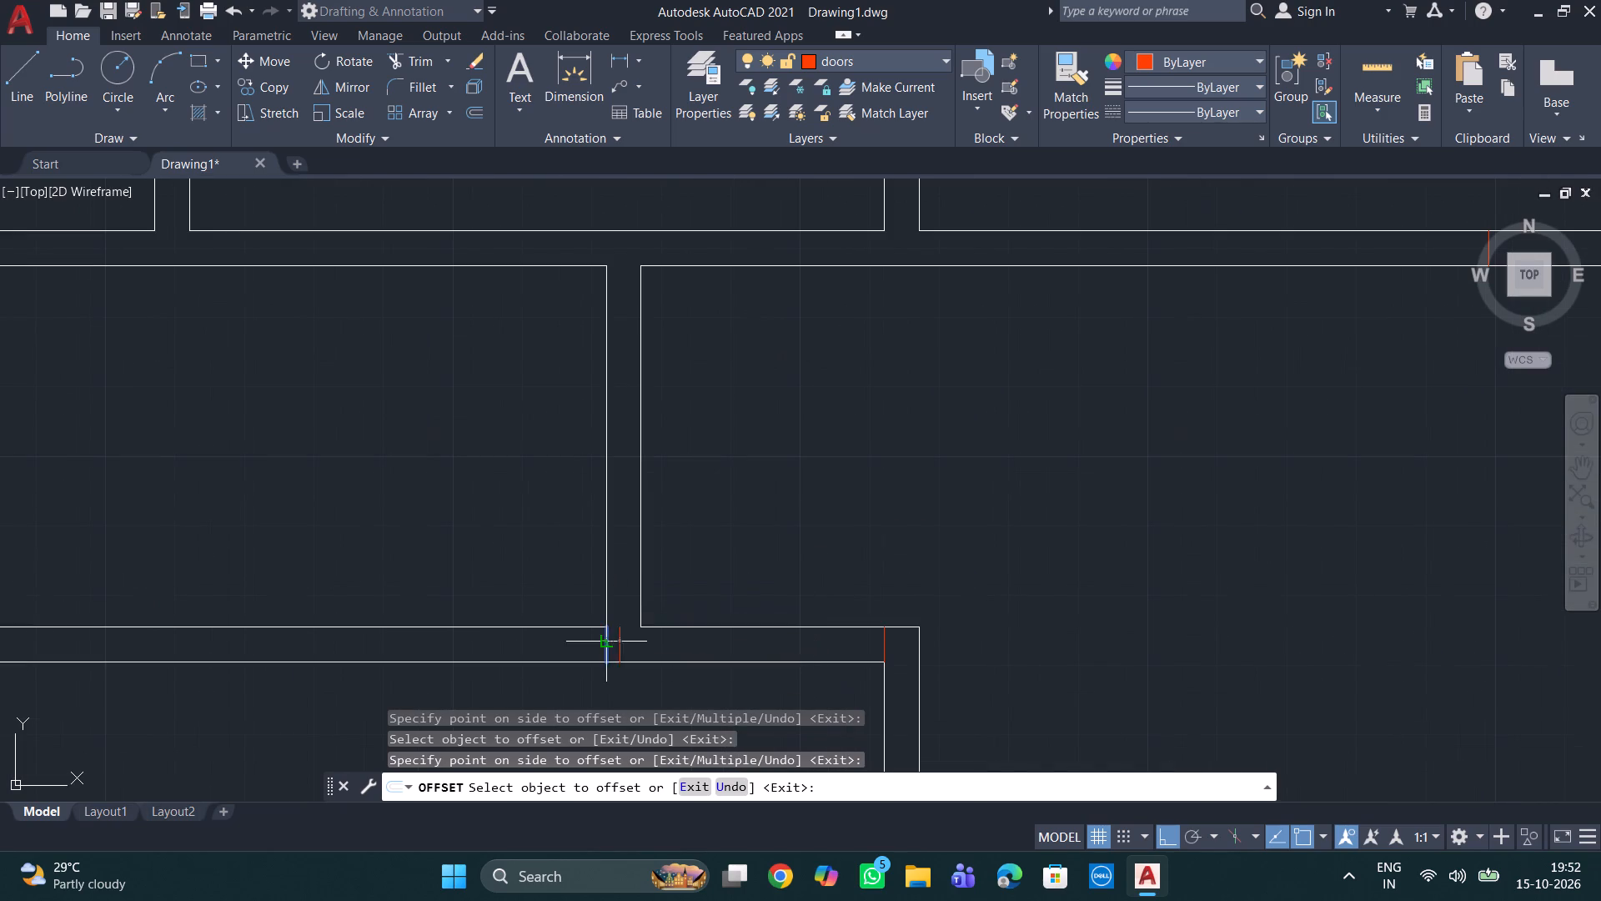
pyautogui.click(542, 647)
pyautogui.scroll(-2, 912, 648)
pyautogui.scroll(2, 926, 650)
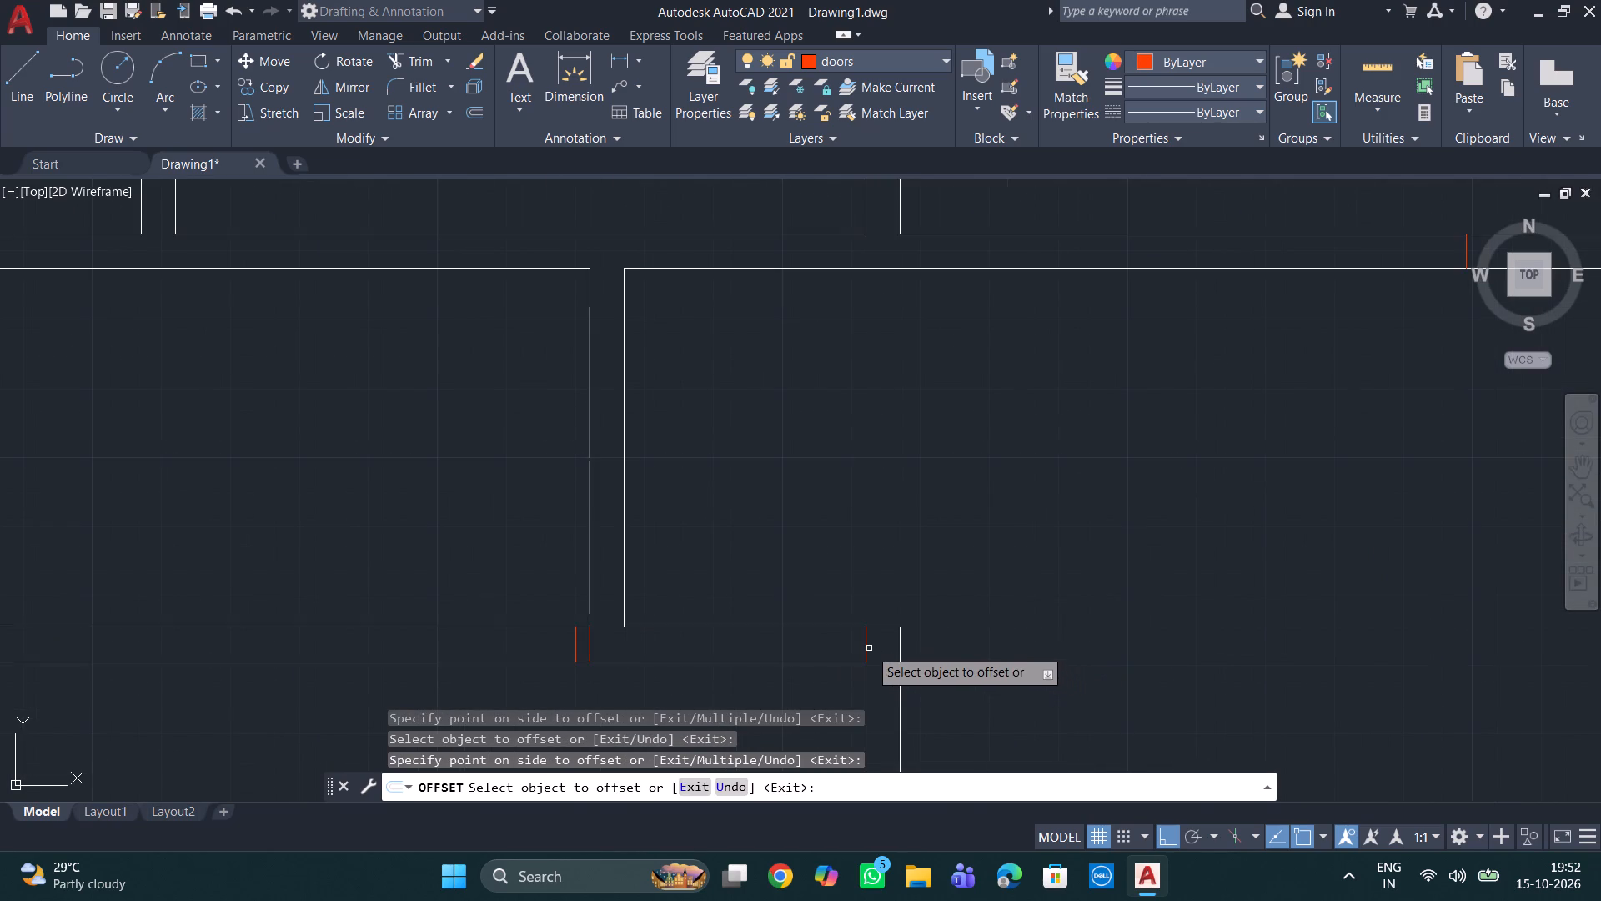
pyautogui.click(866, 645)
pyautogui.click(765, 641)
# Offset the vertical door line at the central room's bottom-left corner 2" to the right.
pyautogui.scroll(-2, 949, 635)
pyautogui.moveTo(1007, 651); pyautogui.dragTo(896, 493, button='middle')
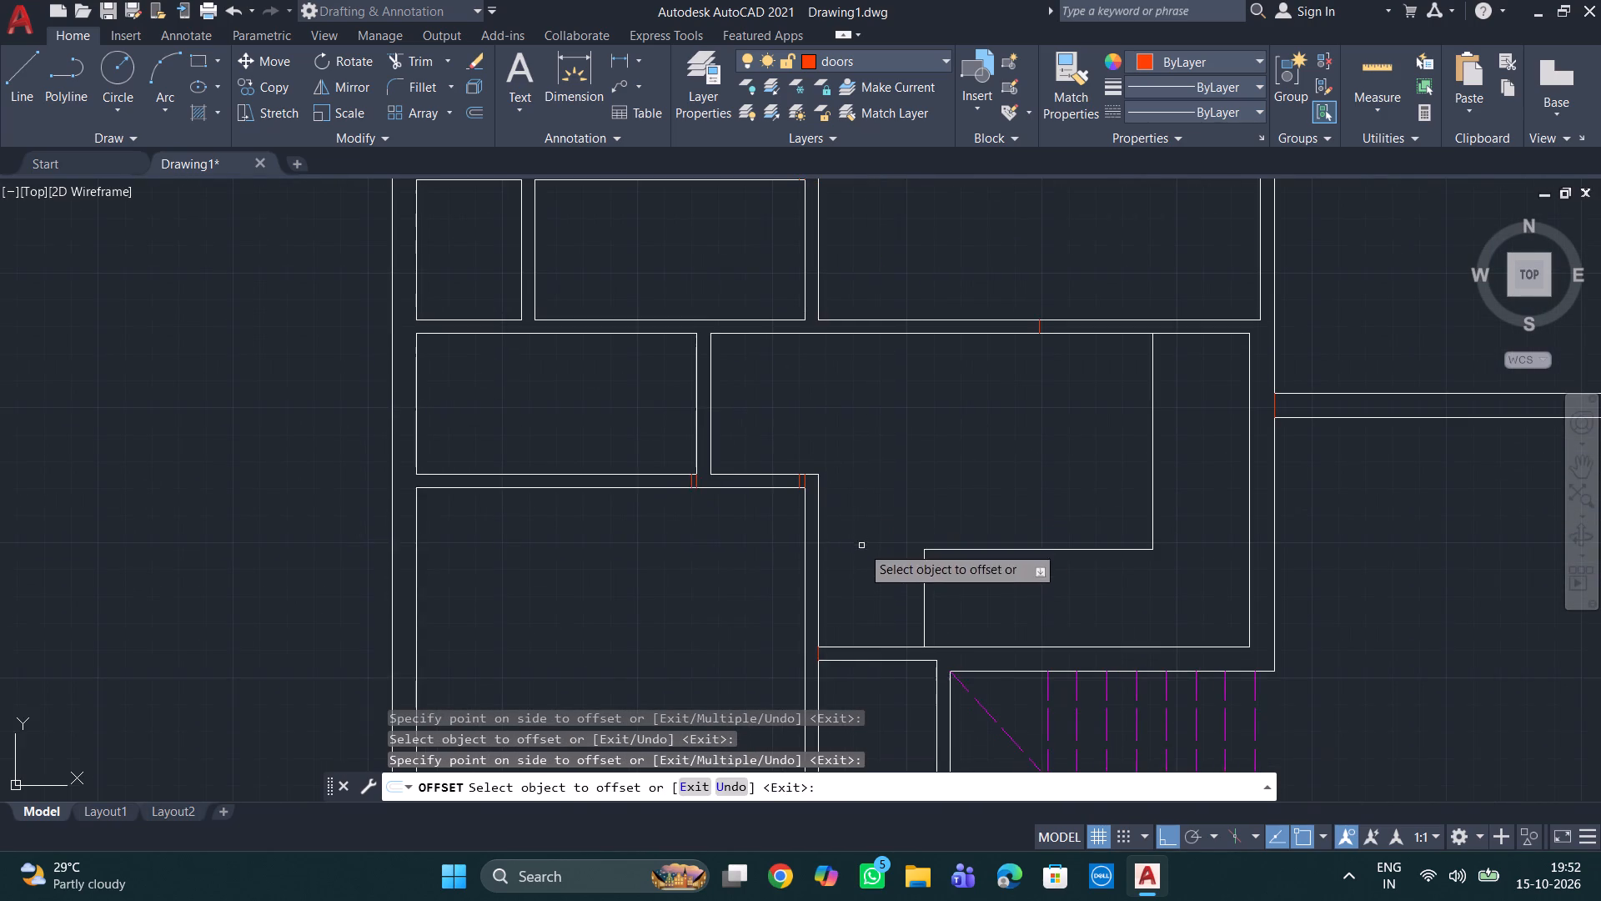
pyautogui.moveTo(886, 561); pyautogui.dragTo(815, 509, button='middle')
pyautogui.scroll(2, 759, 607)
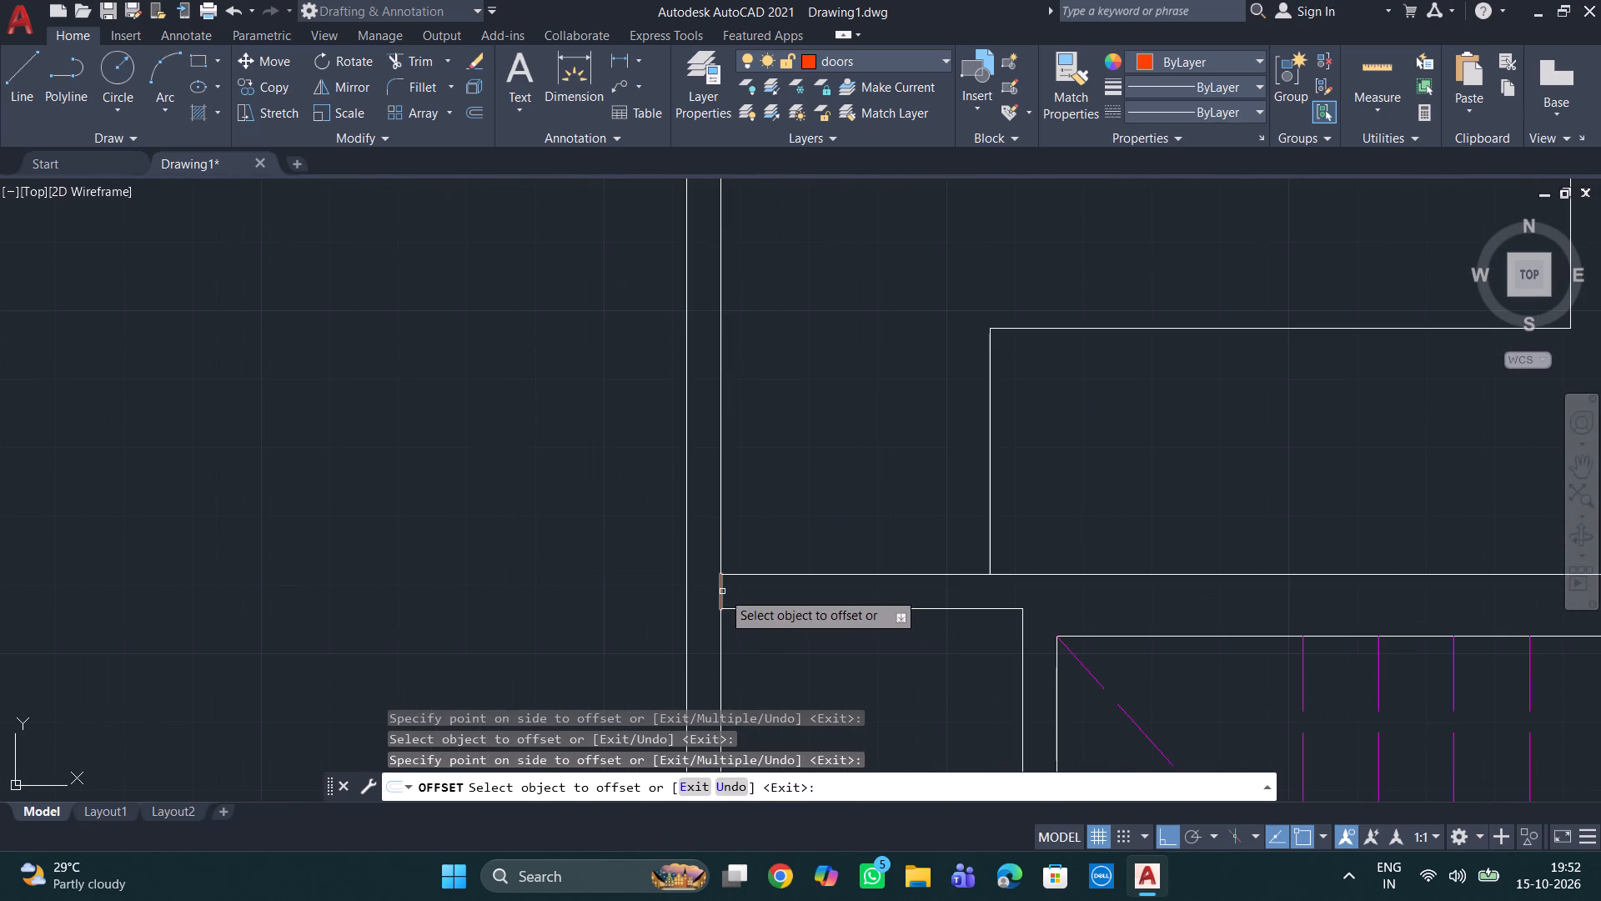
pyautogui.click(722, 591)
pyautogui.click(783, 586)
# Offset the vertical door line at the upper-right room's lower-left corner 2" to the right within the wall.
pyautogui.scroll(-2, 852, 602)
pyautogui.moveTo(879, 657); pyautogui.dragTo(682, 570, button='middle')
pyautogui.moveTo(1218, 514); pyautogui.dragTo(891, 734, button='middle')
pyautogui.scroll(1, 722, 509)
pyautogui.click(729, 476)
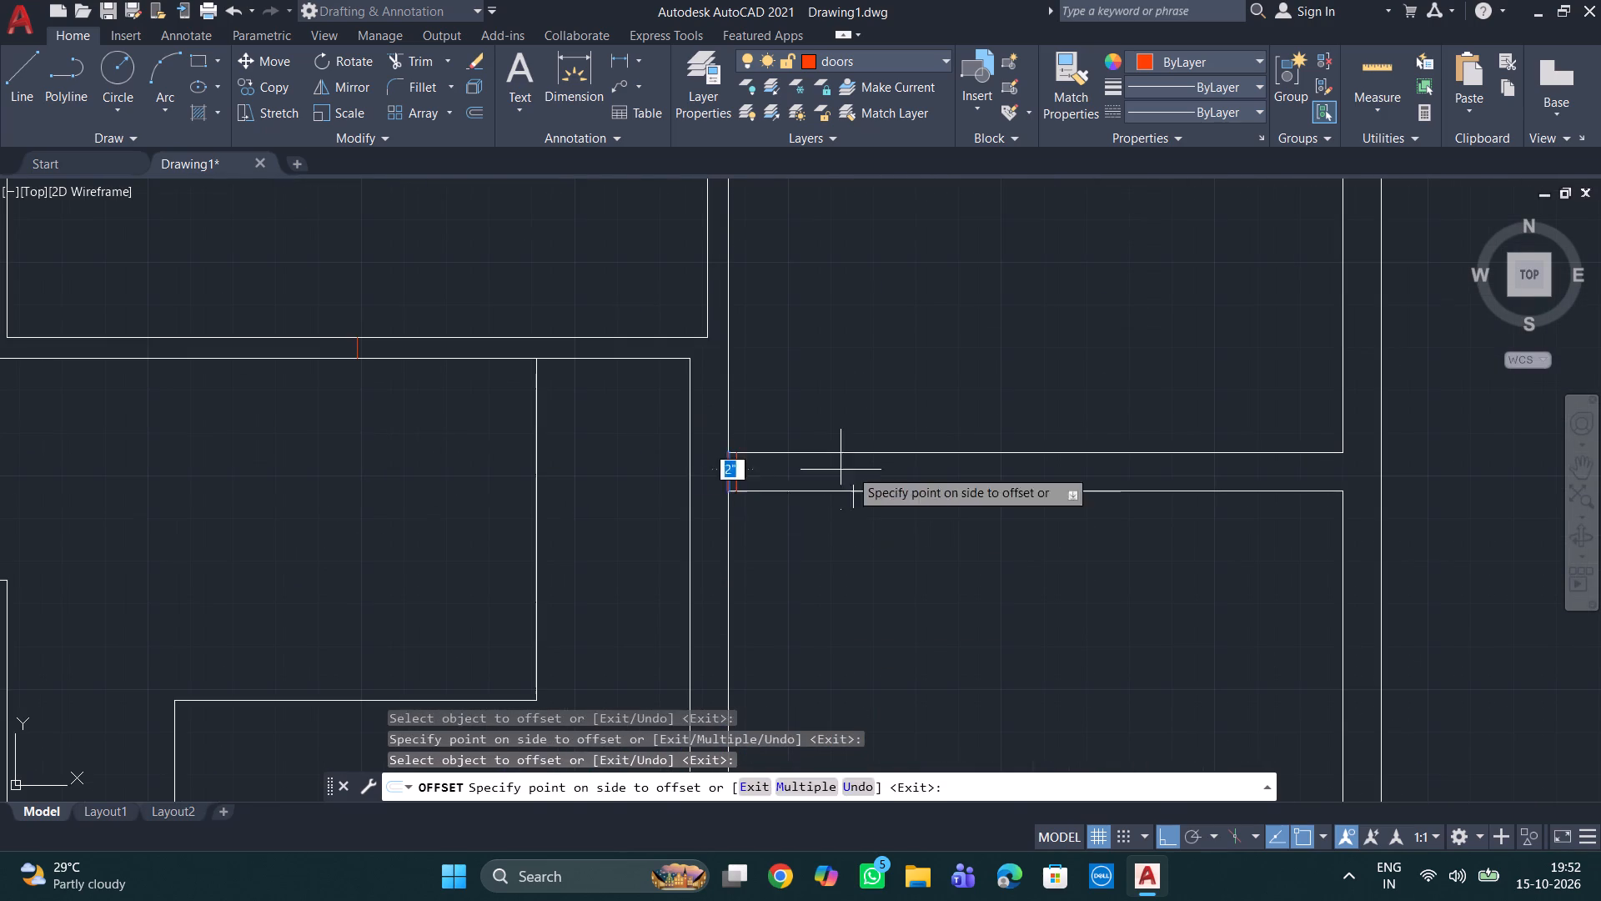
pyautogui.click(853, 468)
# Offset the upper horizontal door line in the wall between the upper-left and upper-middle rooms 3' upward.
pyautogui.scroll(-4, 831, 560)
pyautogui.moveTo(872, 502); pyautogui.dragTo(966, 450, button='middle')
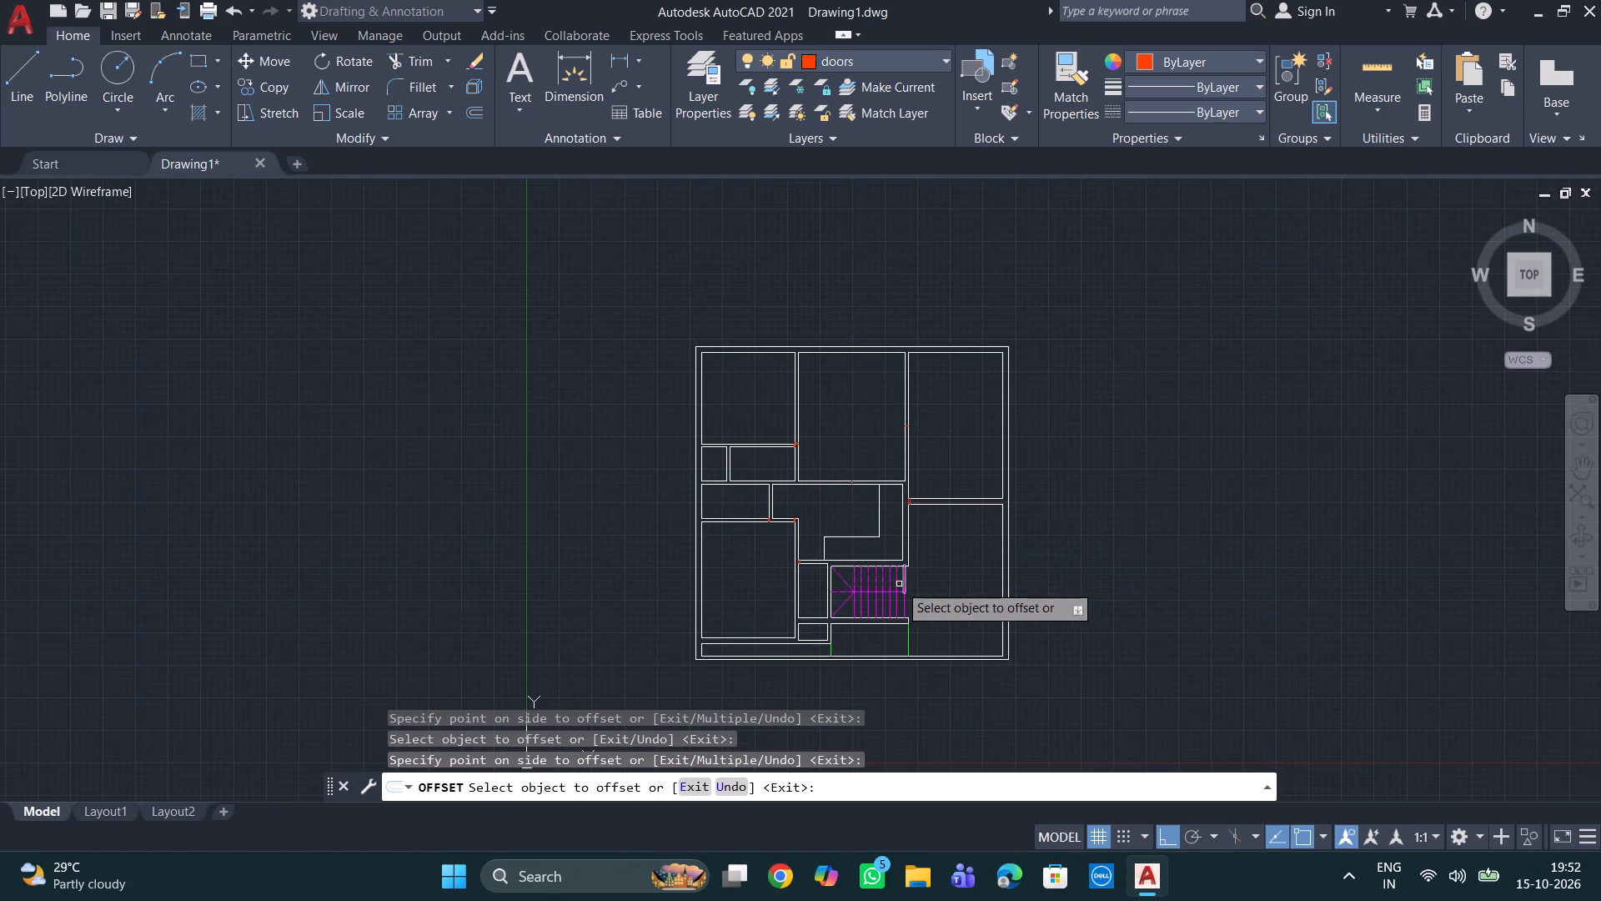
pyautogui.moveTo(934, 583); pyautogui.dragTo(923, 516, button='middle')
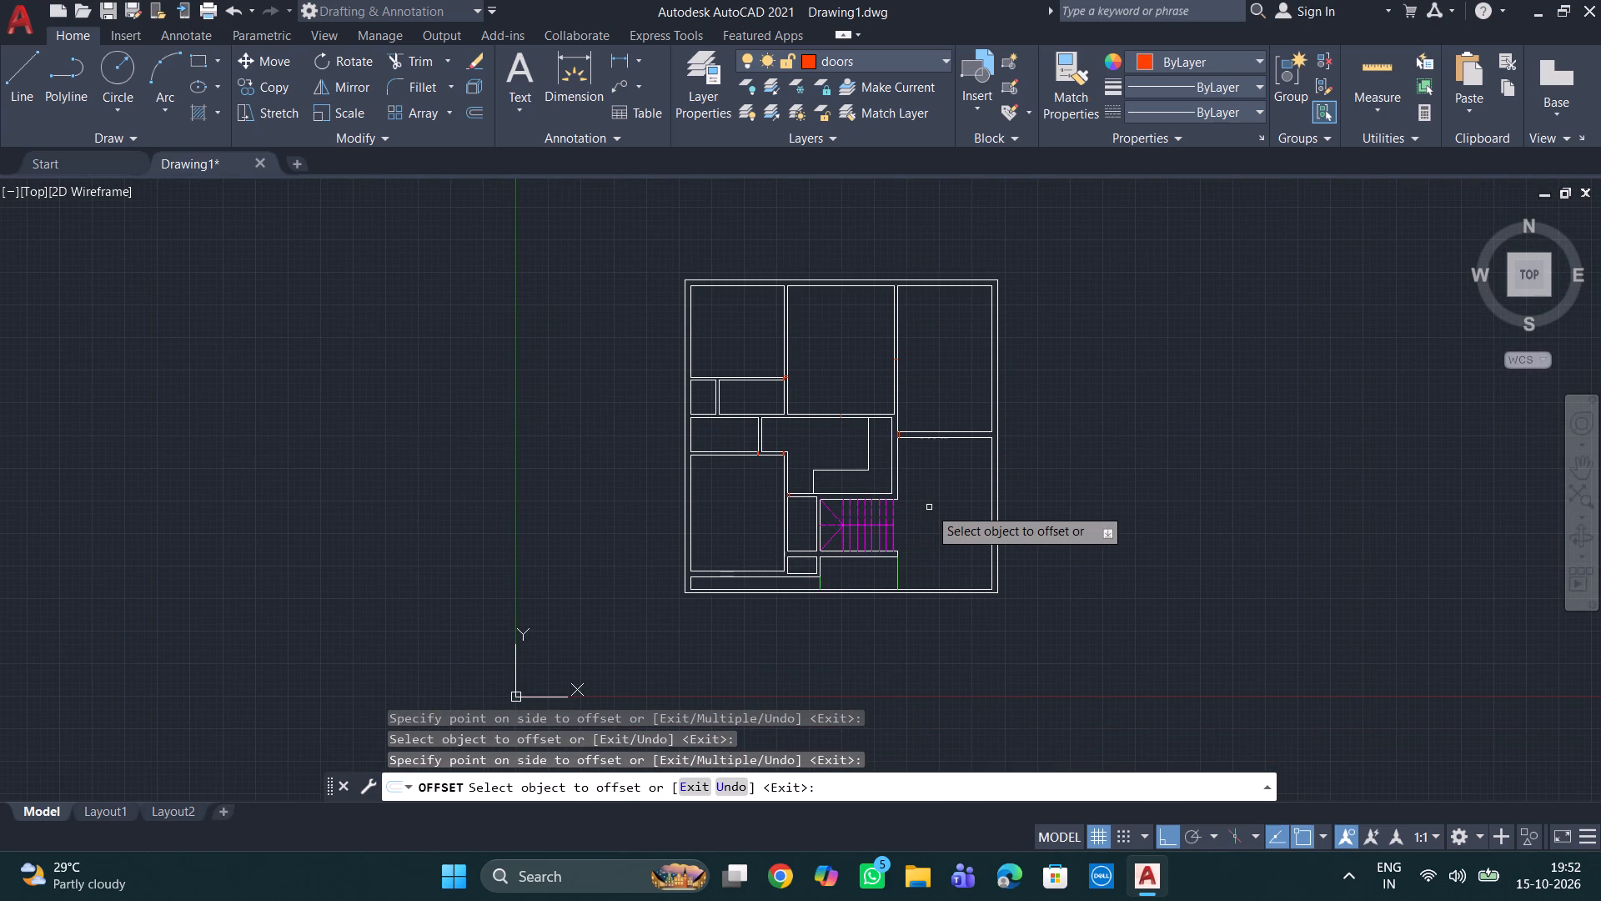
pyautogui.scroll(2, 929, 507)
pyautogui.moveTo(866, 501); pyautogui.dragTo(1059, 621, button='middle')
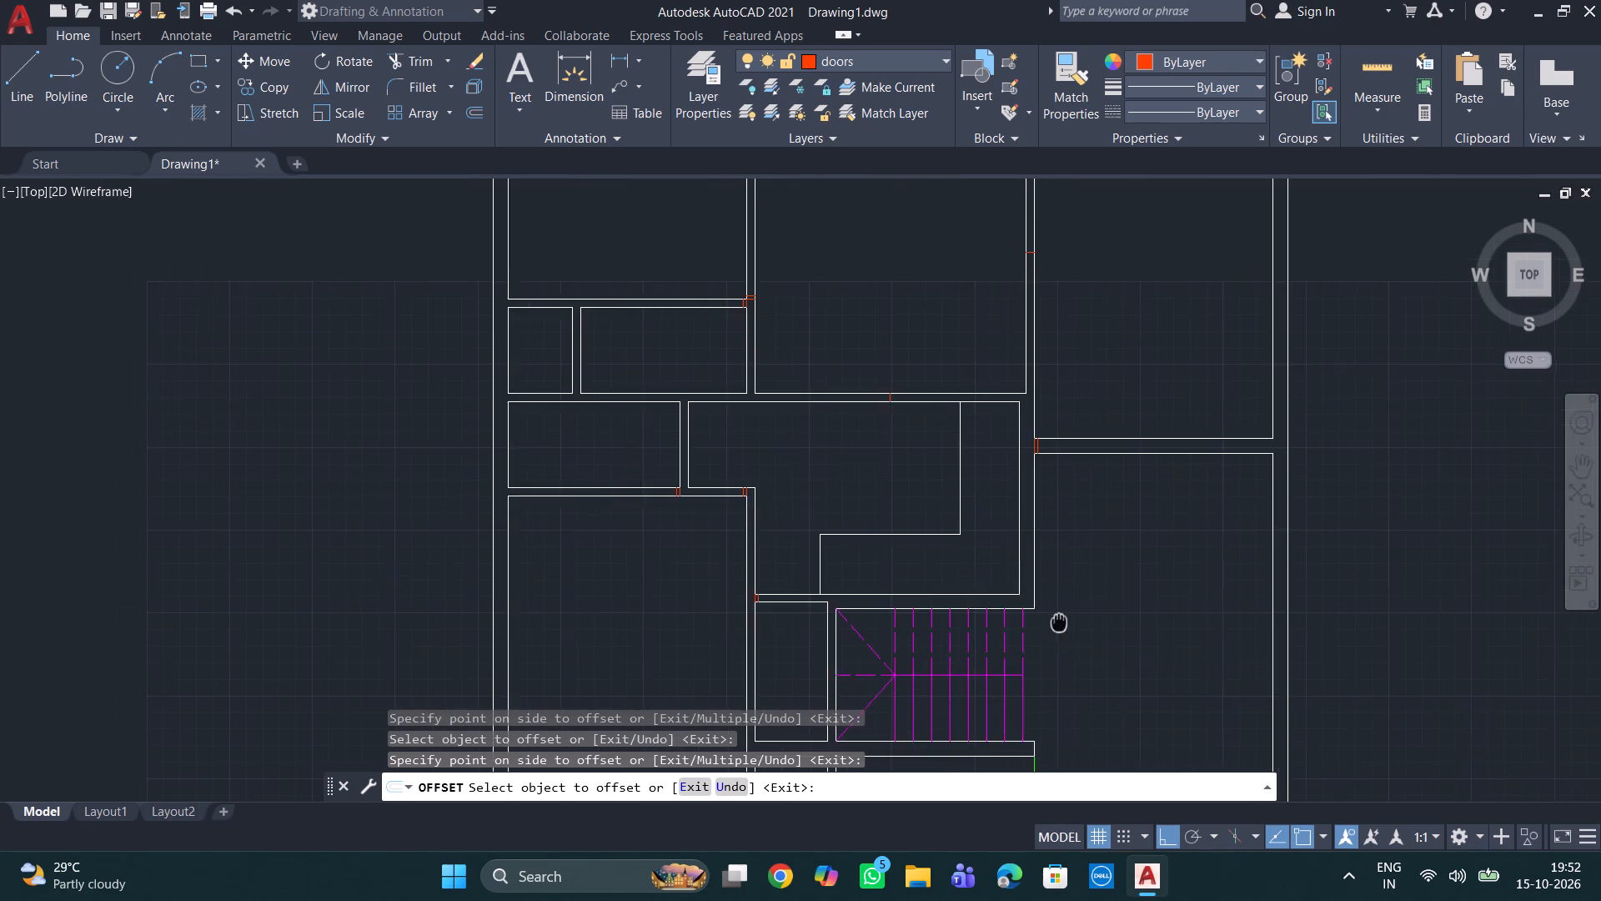
pyautogui.moveTo(1059, 621); pyautogui.dragTo(1061, 621, button='middle')
pyautogui.scroll(1, 800, 509)
pyautogui.moveTo(700, 480); pyautogui.dragTo(811, 448, button='middle')
pyautogui.moveTo(767, 500); pyautogui.dragTo(757, 529, button='middle')
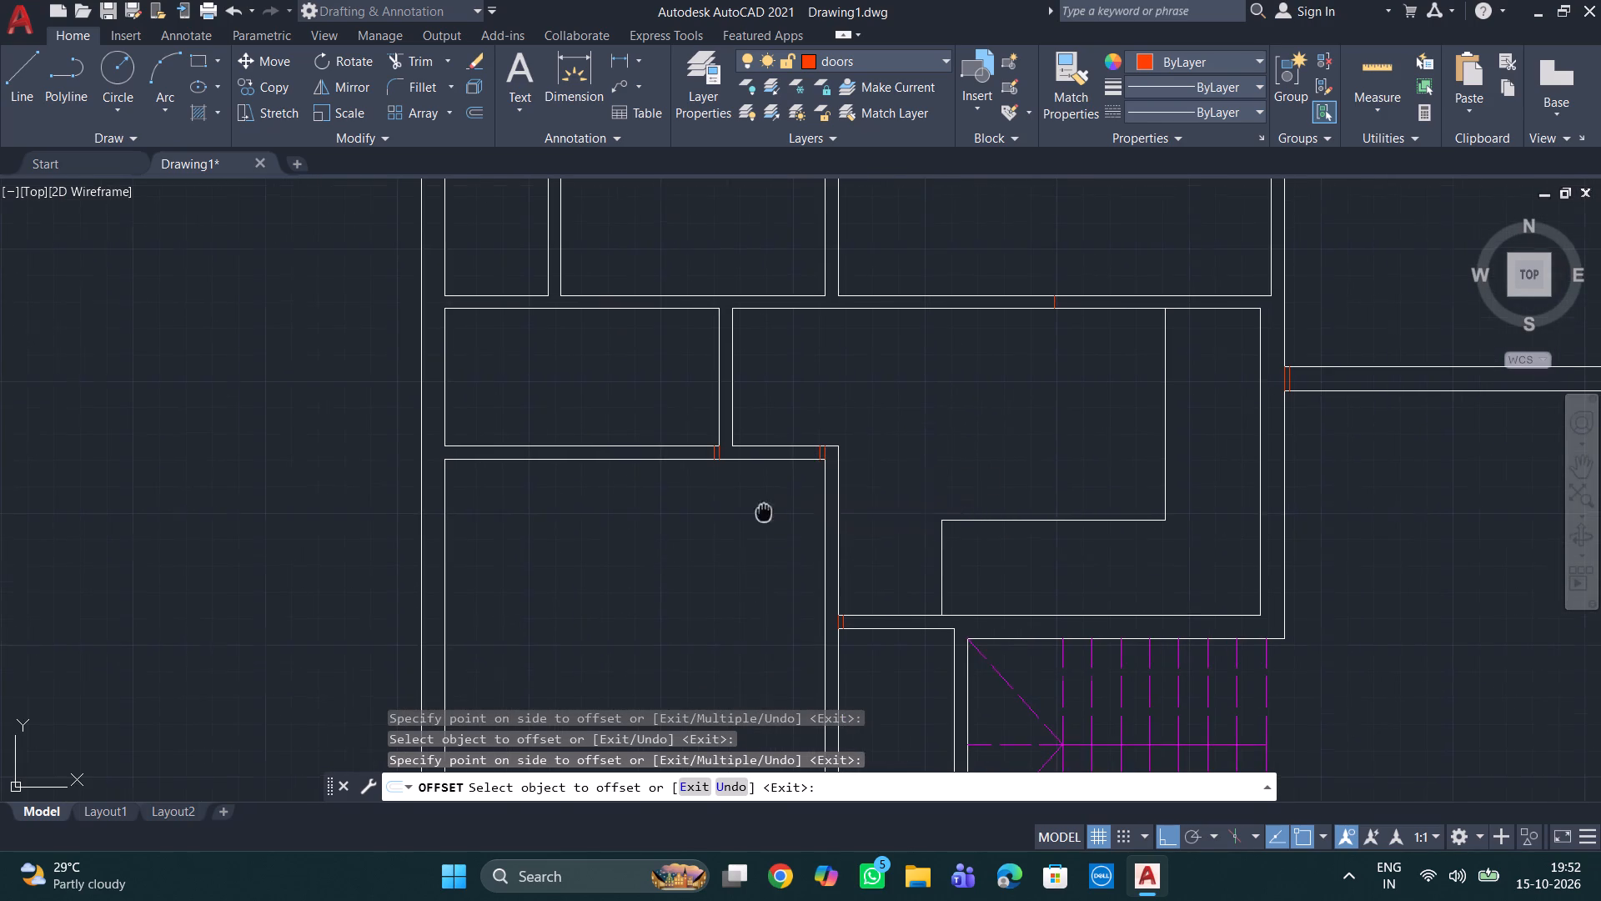
pyautogui.moveTo(757, 529); pyautogui.dragTo(615, 844, button='middle')
pyautogui.scroll(2, 663, 481)
pyautogui.click(704, 484)
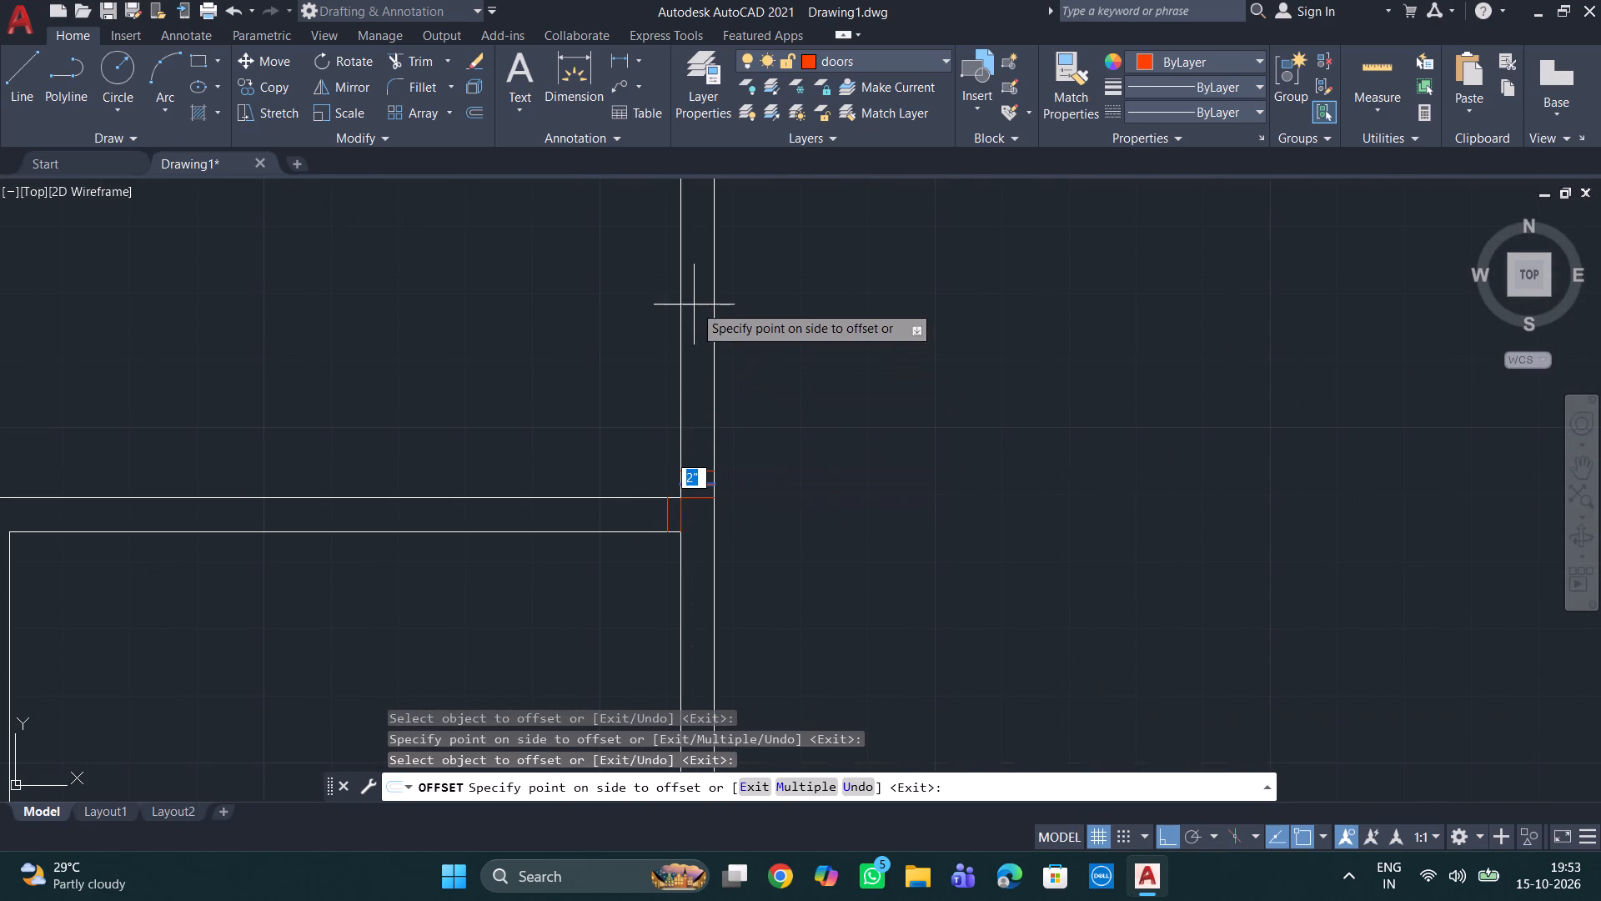
pyautogui.press('BackSpace')
pyautogui.write("3'")
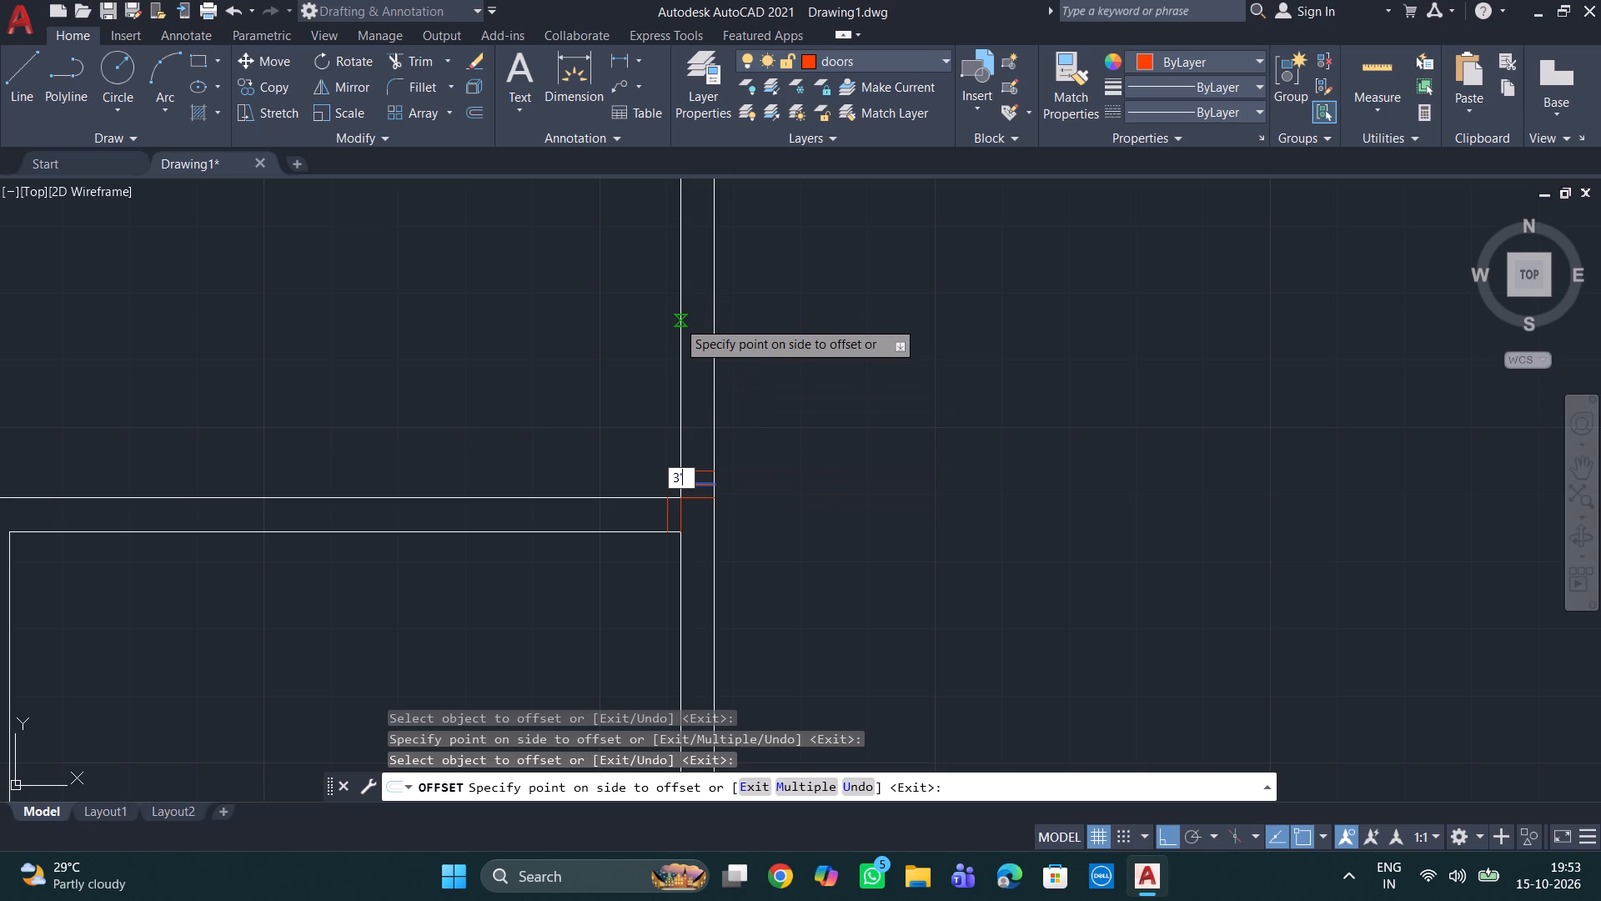
pyautogui.press('Return')
# Offset the inner vertical door line in the partition below the upper-left room 2'6" to the left.
pyautogui.scroll(-2, 917, 431)
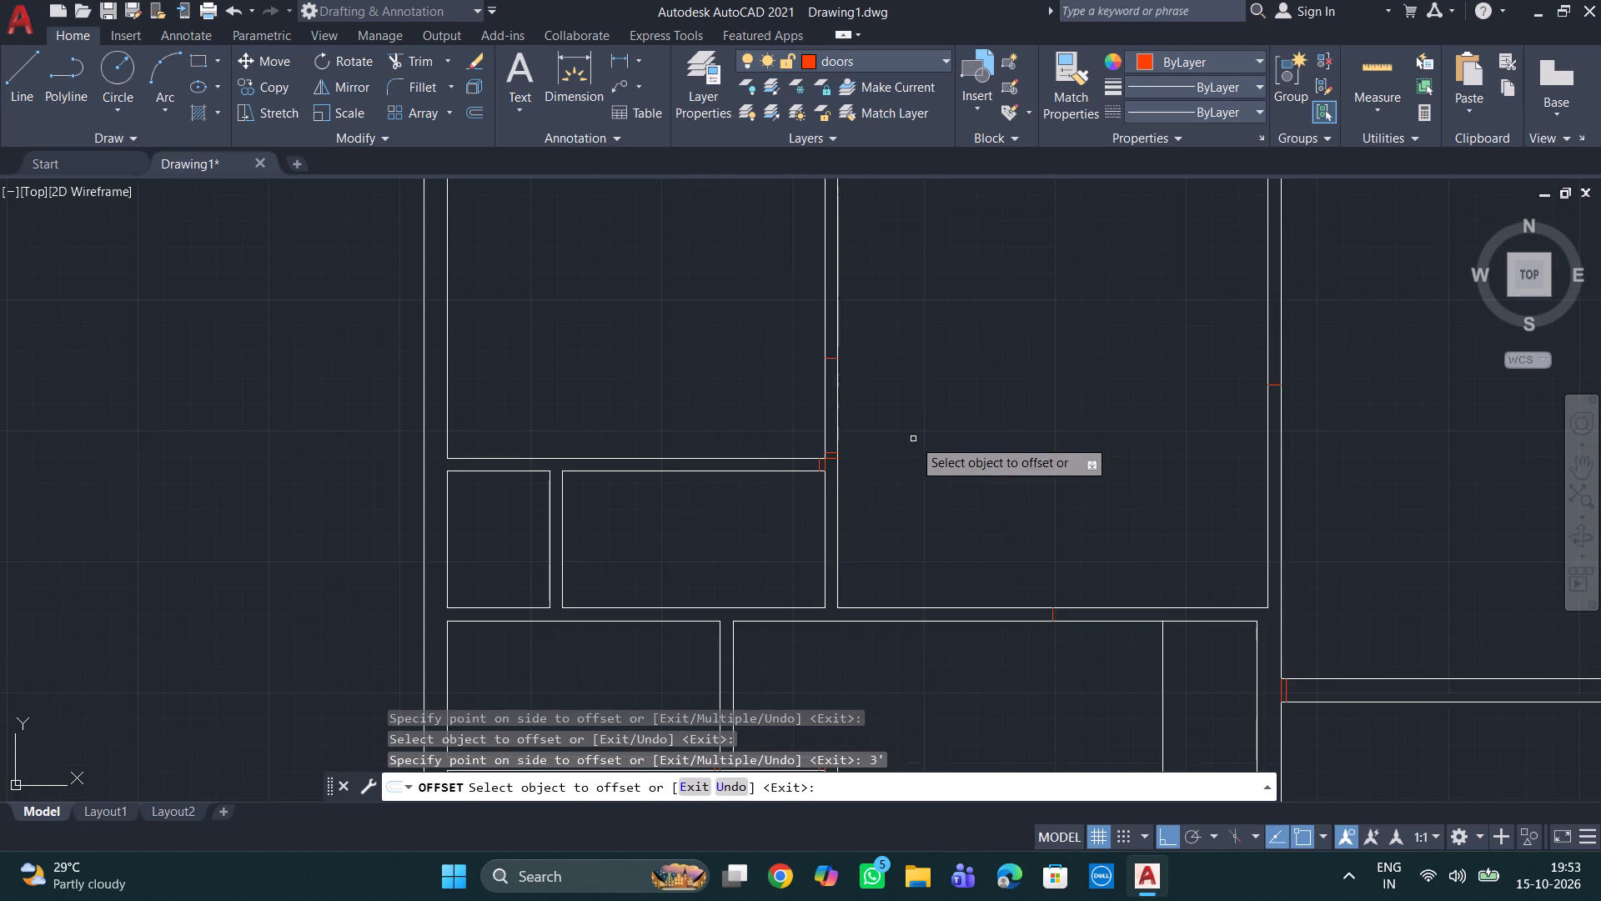
pyautogui.moveTo(908, 443); pyautogui.dragTo(1017, 400, button='middle')
pyautogui.scroll(3, 974, 434)
pyautogui.click(773, 380)
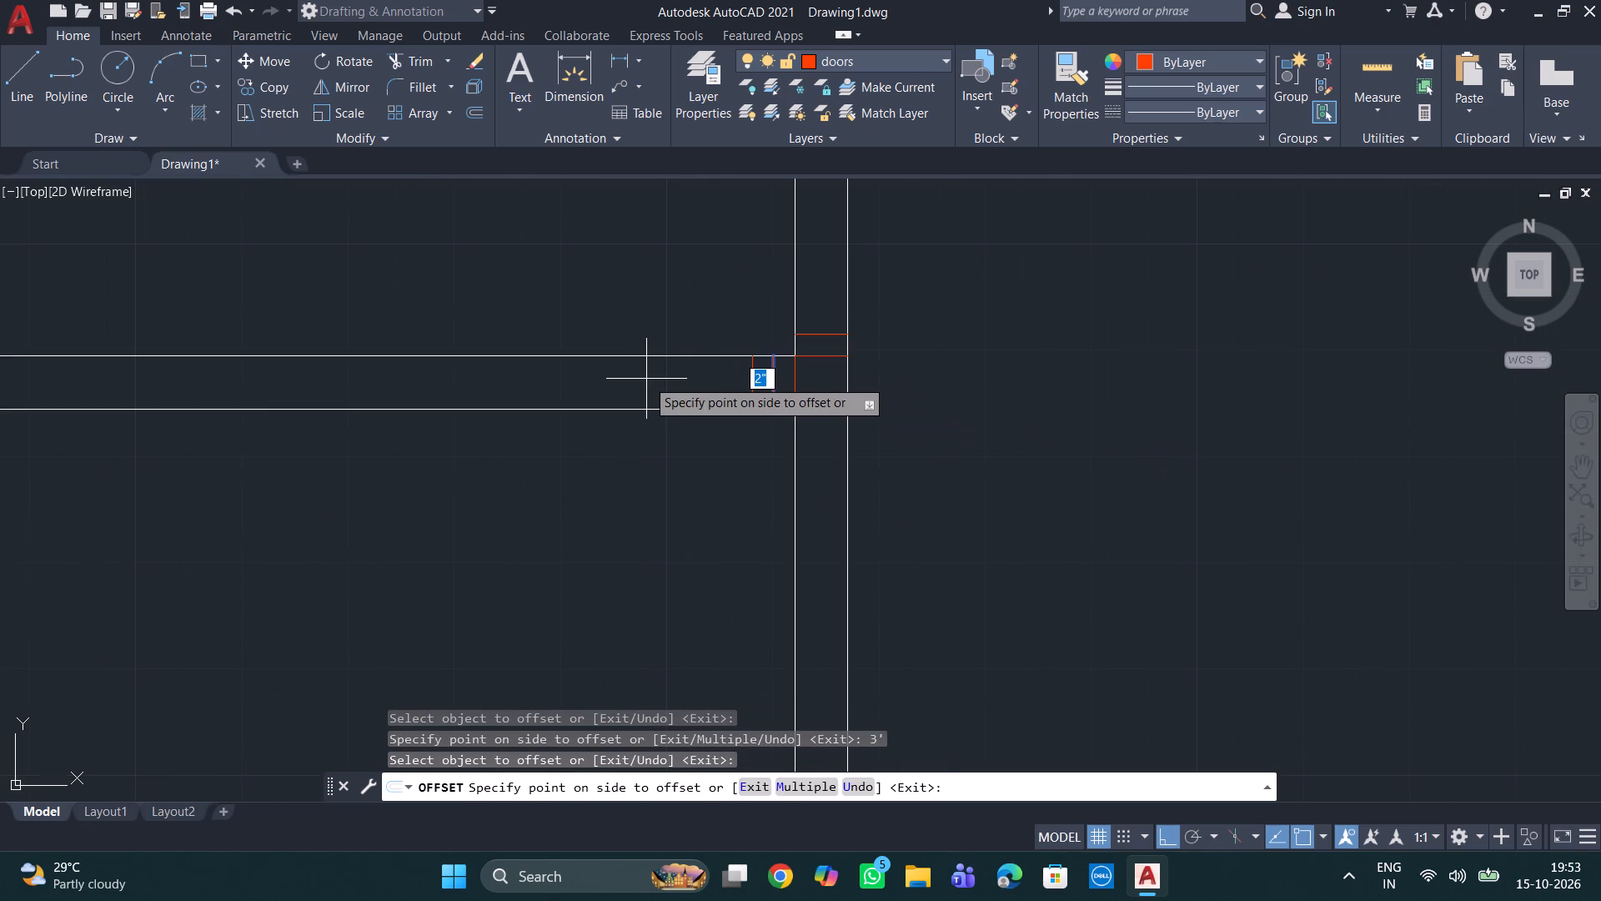
pyautogui.press('BackSpace')
pyautogui.write("2'6'")
pyautogui.press('BackSpace')
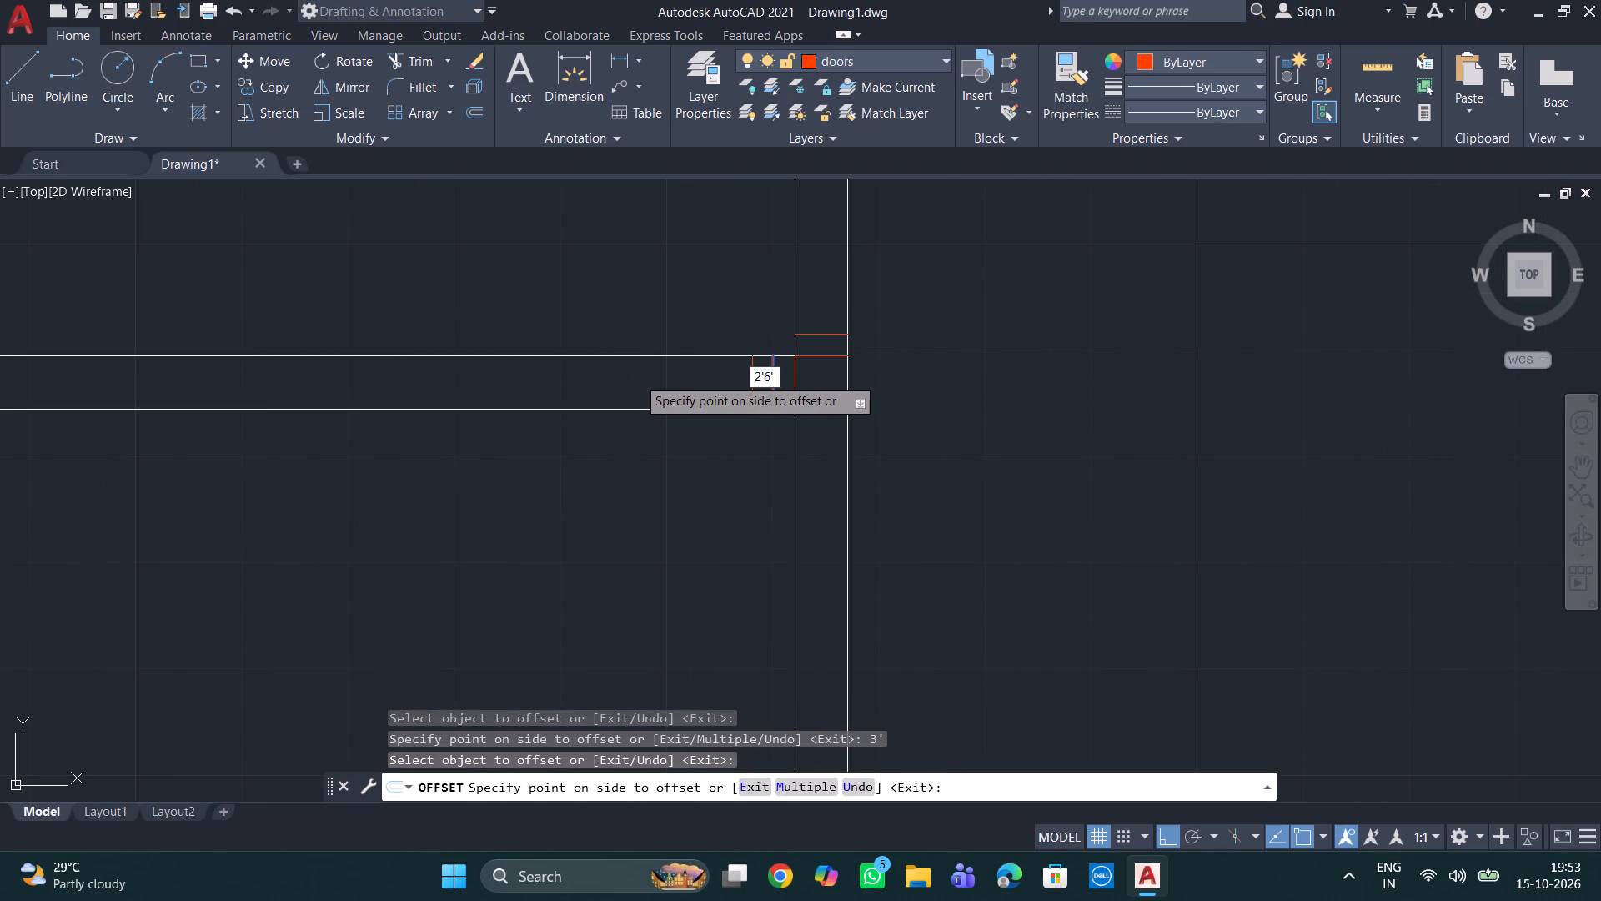
pyautogui.hotkey('shift', '"')
pyautogui.press('Return')
# Offset the inner vertical door line below the small room beside the central room 2'6" to the left.
pyautogui.scroll(-3, 908, 491)
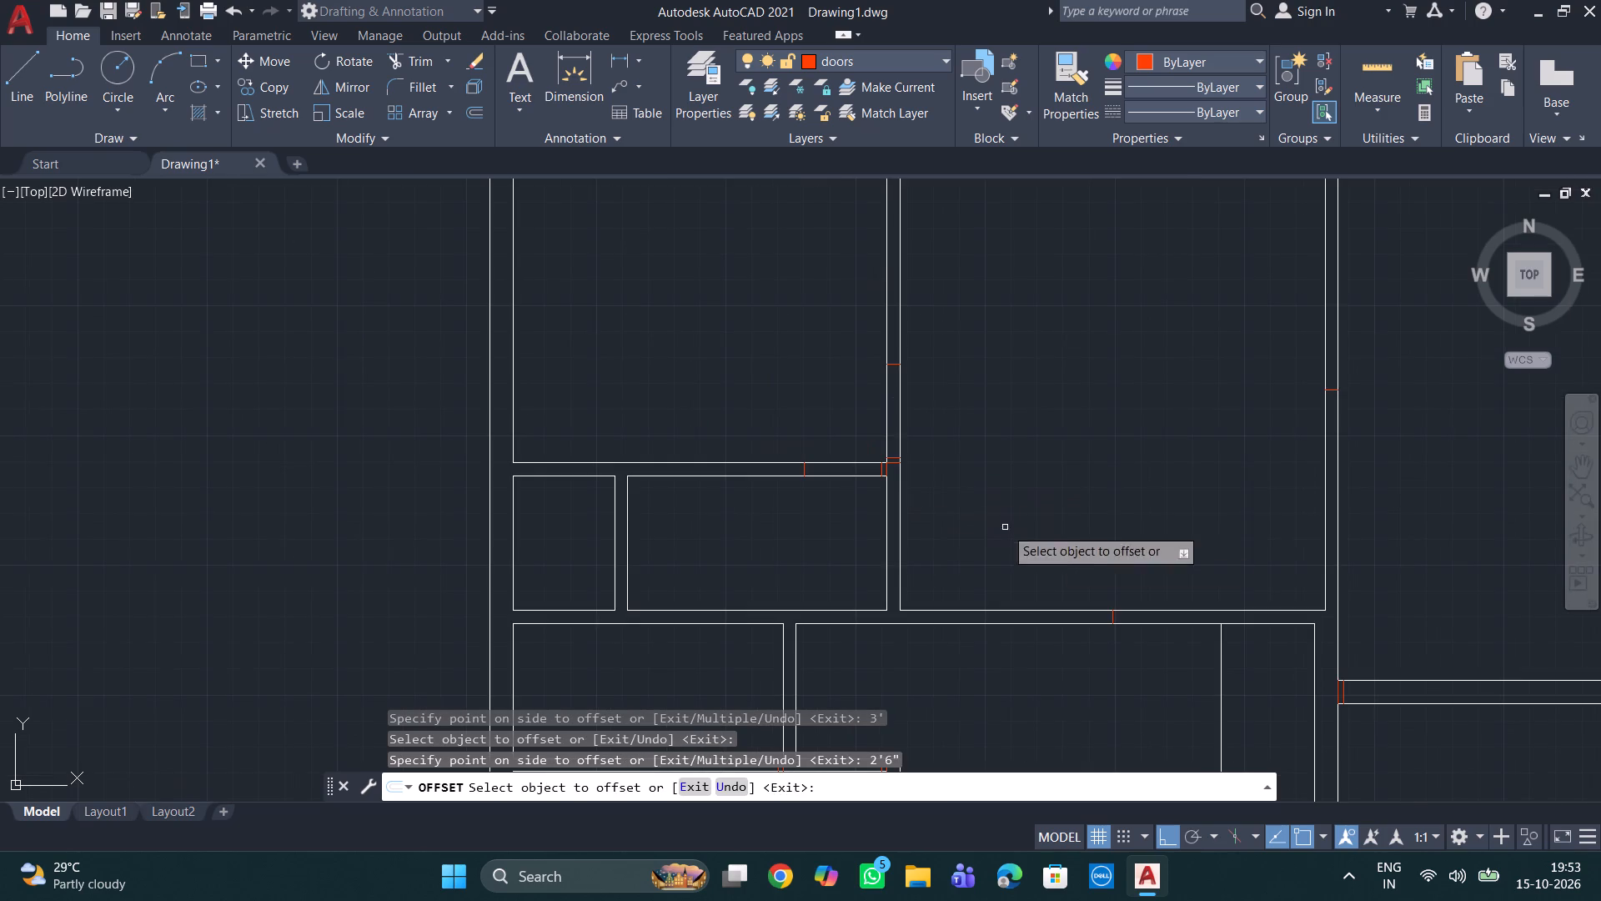
pyautogui.moveTo(1051, 536); pyautogui.dragTo(973, 437, button='middle')
pyautogui.moveTo(752, 612); pyautogui.dragTo(786, 468, button='middle')
pyautogui.scroll(2, 715, 520)
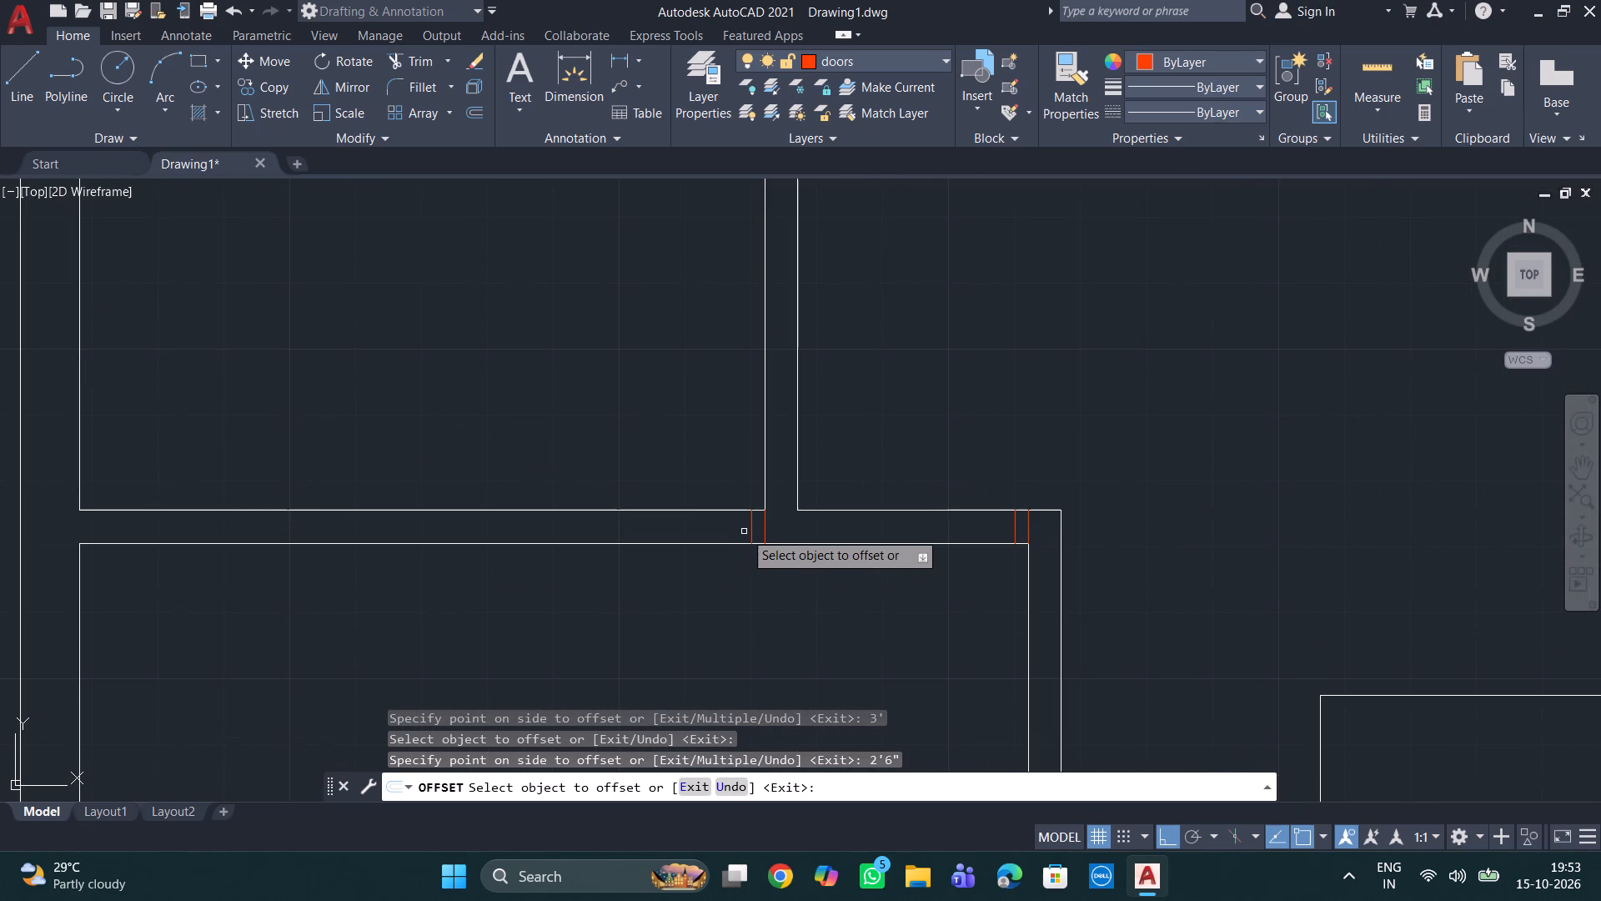
pyautogui.doubleClick(749, 530)
pyautogui.press('BackSpace')
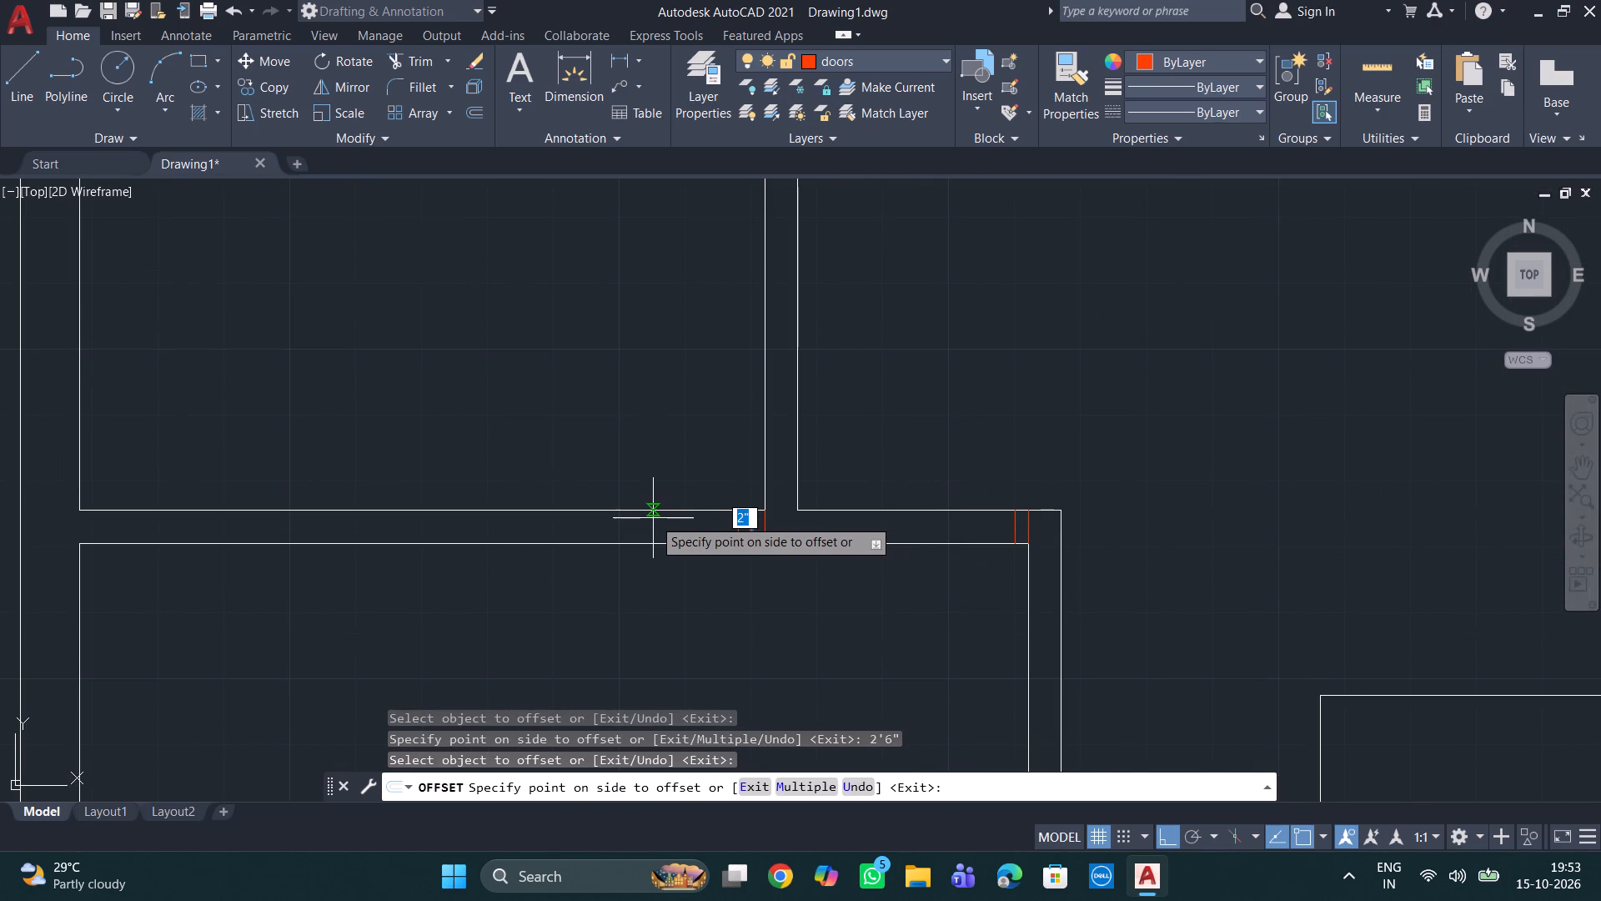
pyautogui.write('2\'6"')
pyautogui.press('Return')
# Offset the inner vertical door line at the large lower-left room's upper-right corner to mark the opening's other side.
pyautogui.scroll(-1, 1074, 726)
pyautogui.moveTo(1172, 637); pyautogui.dragTo(1172, 636, button='middle')
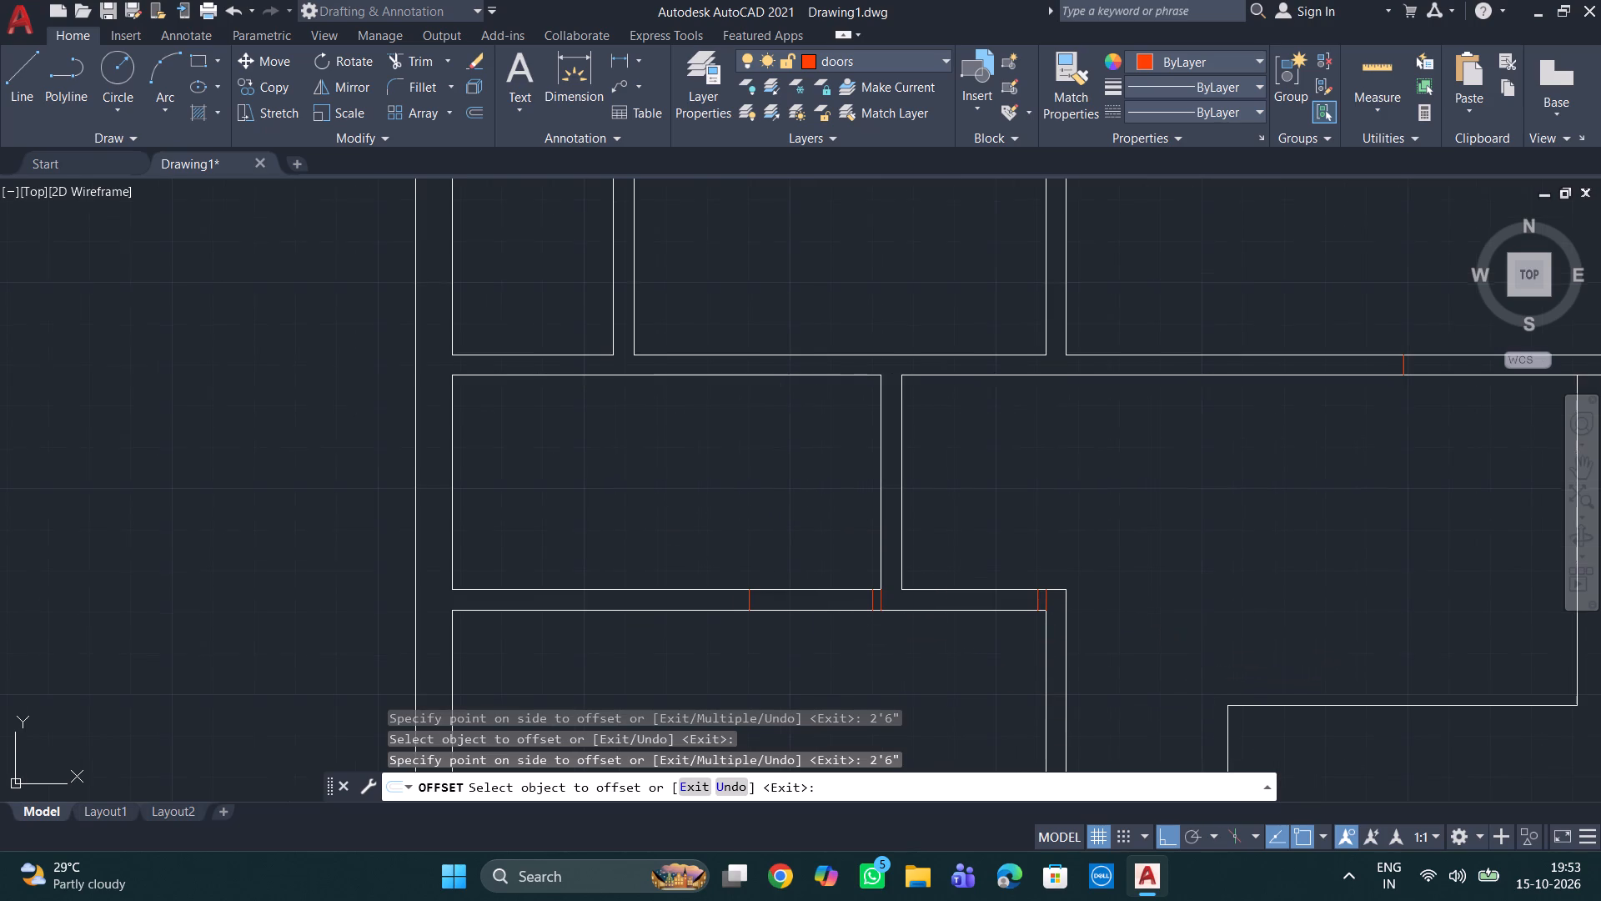
pyautogui.moveTo(1172, 636); pyautogui.dragTo(1046, 546, button='middle')
pyautogui.scroll(2, 935, 515)
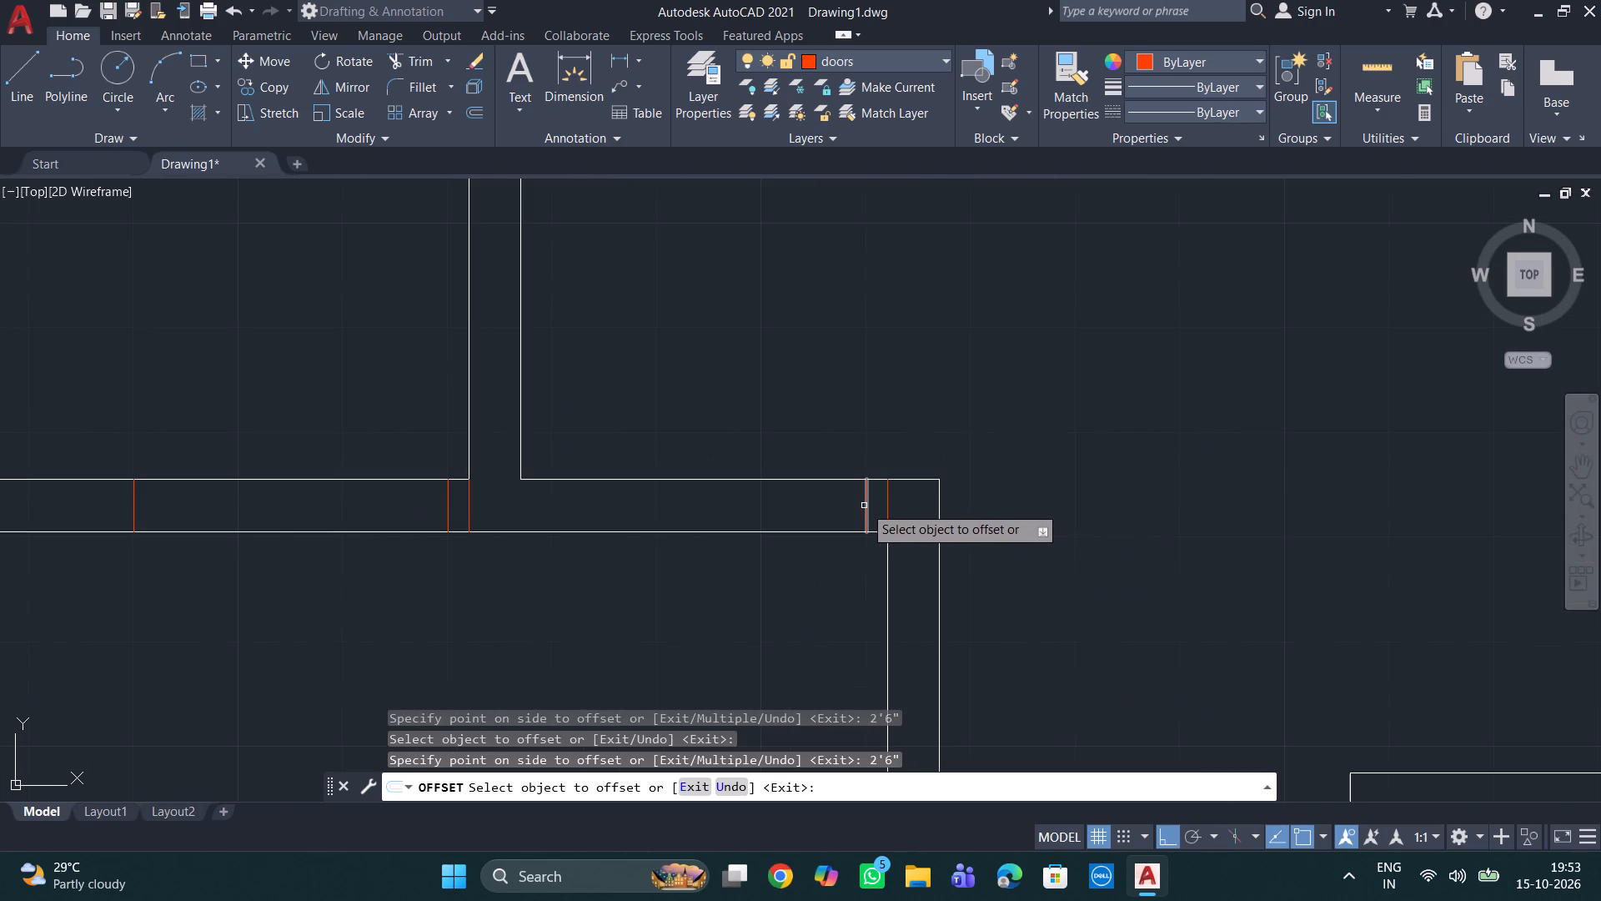
# Offset the inner vertical door line at the large lower-left room's upper-right corner 2'6" to the left.
pyautogui.click(864, 506)
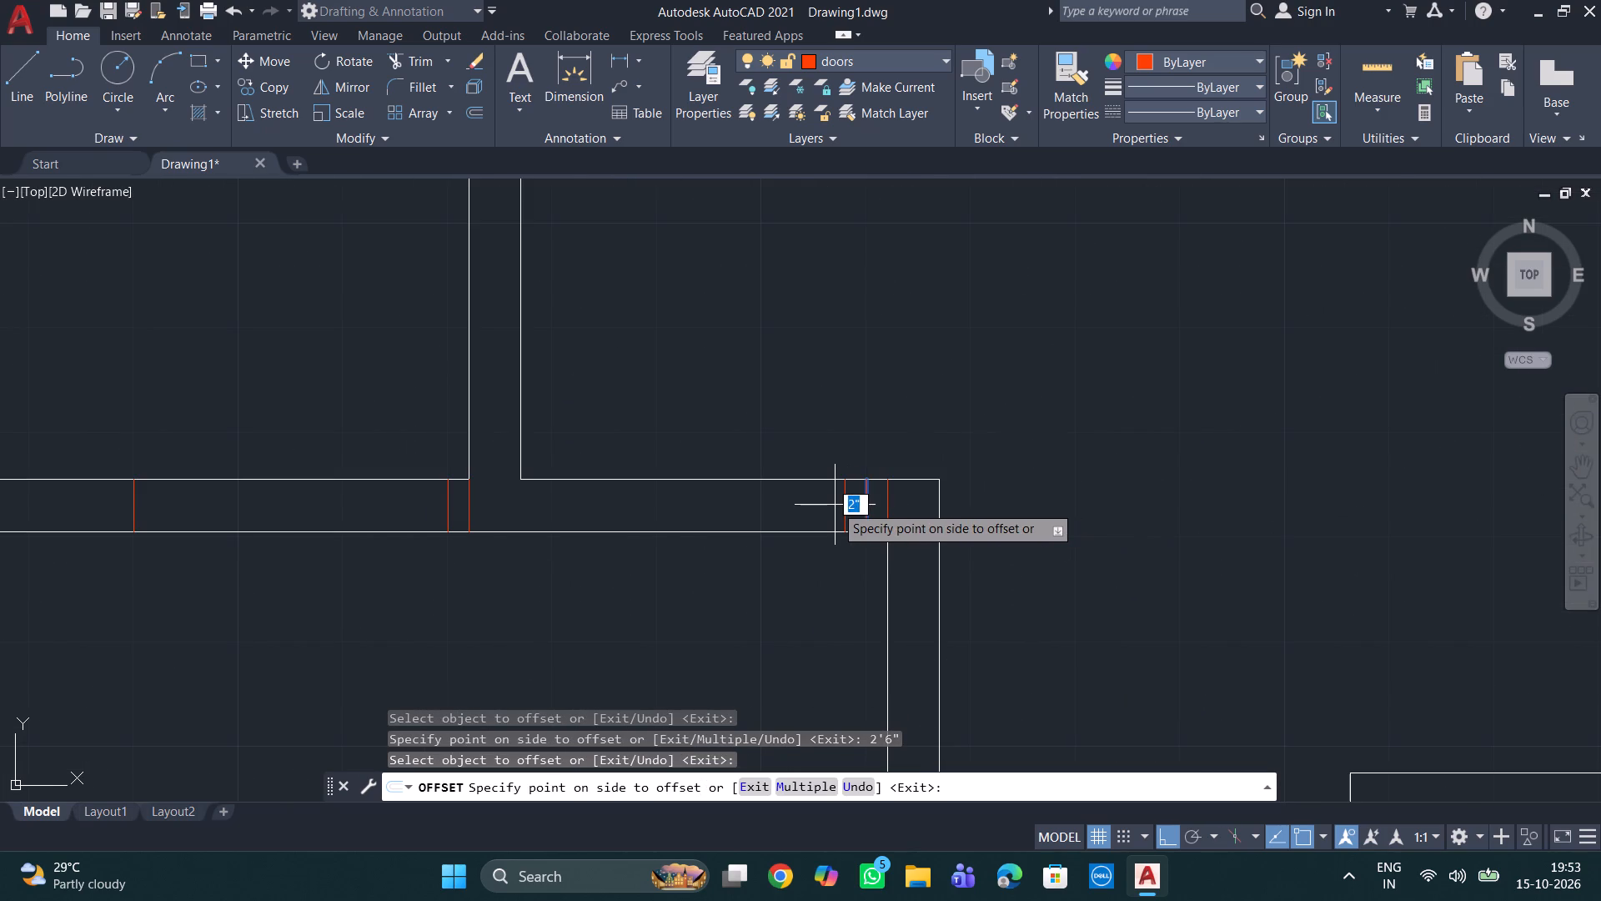
pyautogui.press('BackSpace')
pyautogui.write('2\'6"')
pyautogui.press('Return')
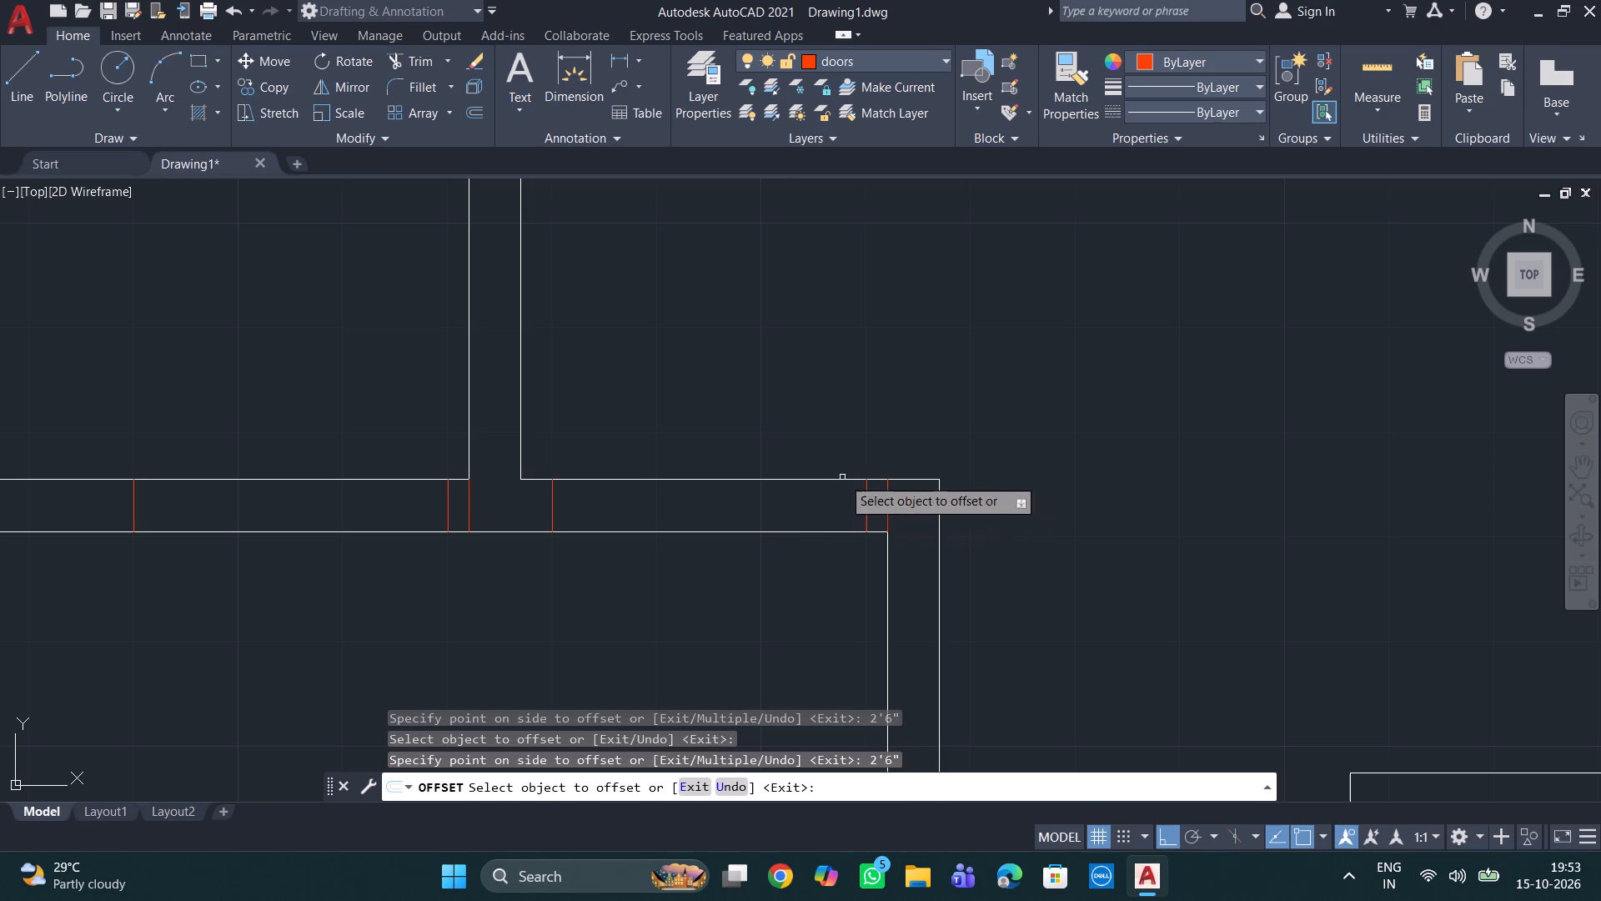
# Offset the inner vertical door line in the wall above the small room beside the staircase 2'6" to the right.
pyautogui.scroll(-2, 1229, 368)
pyautogui.moveTo(1218, 447); pyautogui.dragTo(893, 377, button='middle')
pyautogui.moveTo(862, 520); pyautogui.dragTo(842, 324, button='middle')
pyautogui.scroll(2, 816, 414)
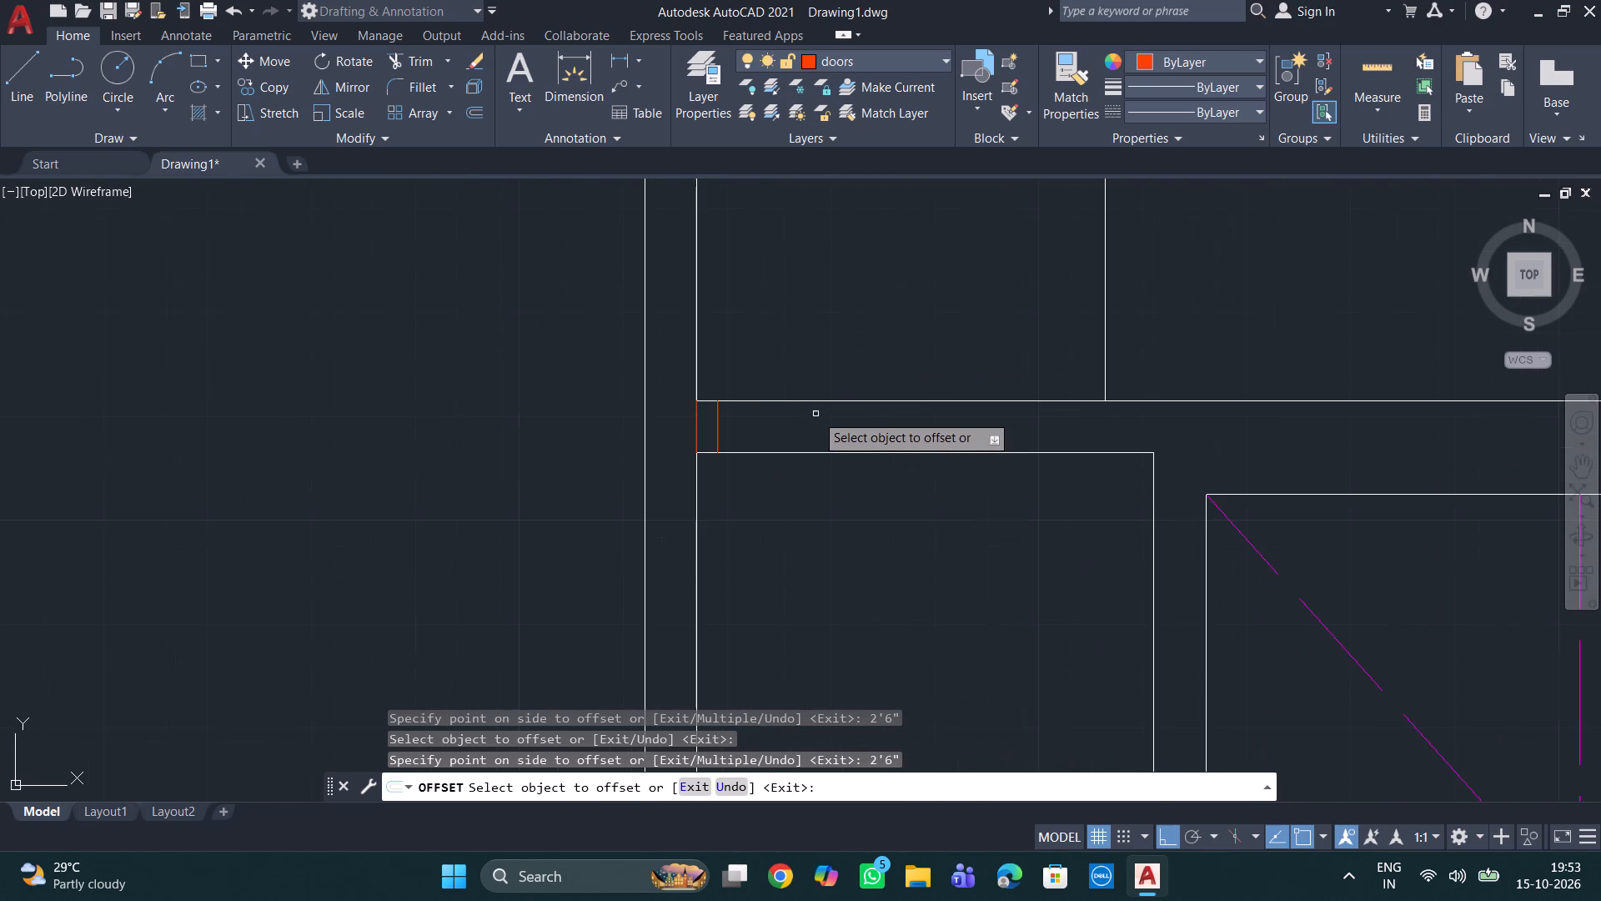
pyautogui.doubleClick(715, 428)
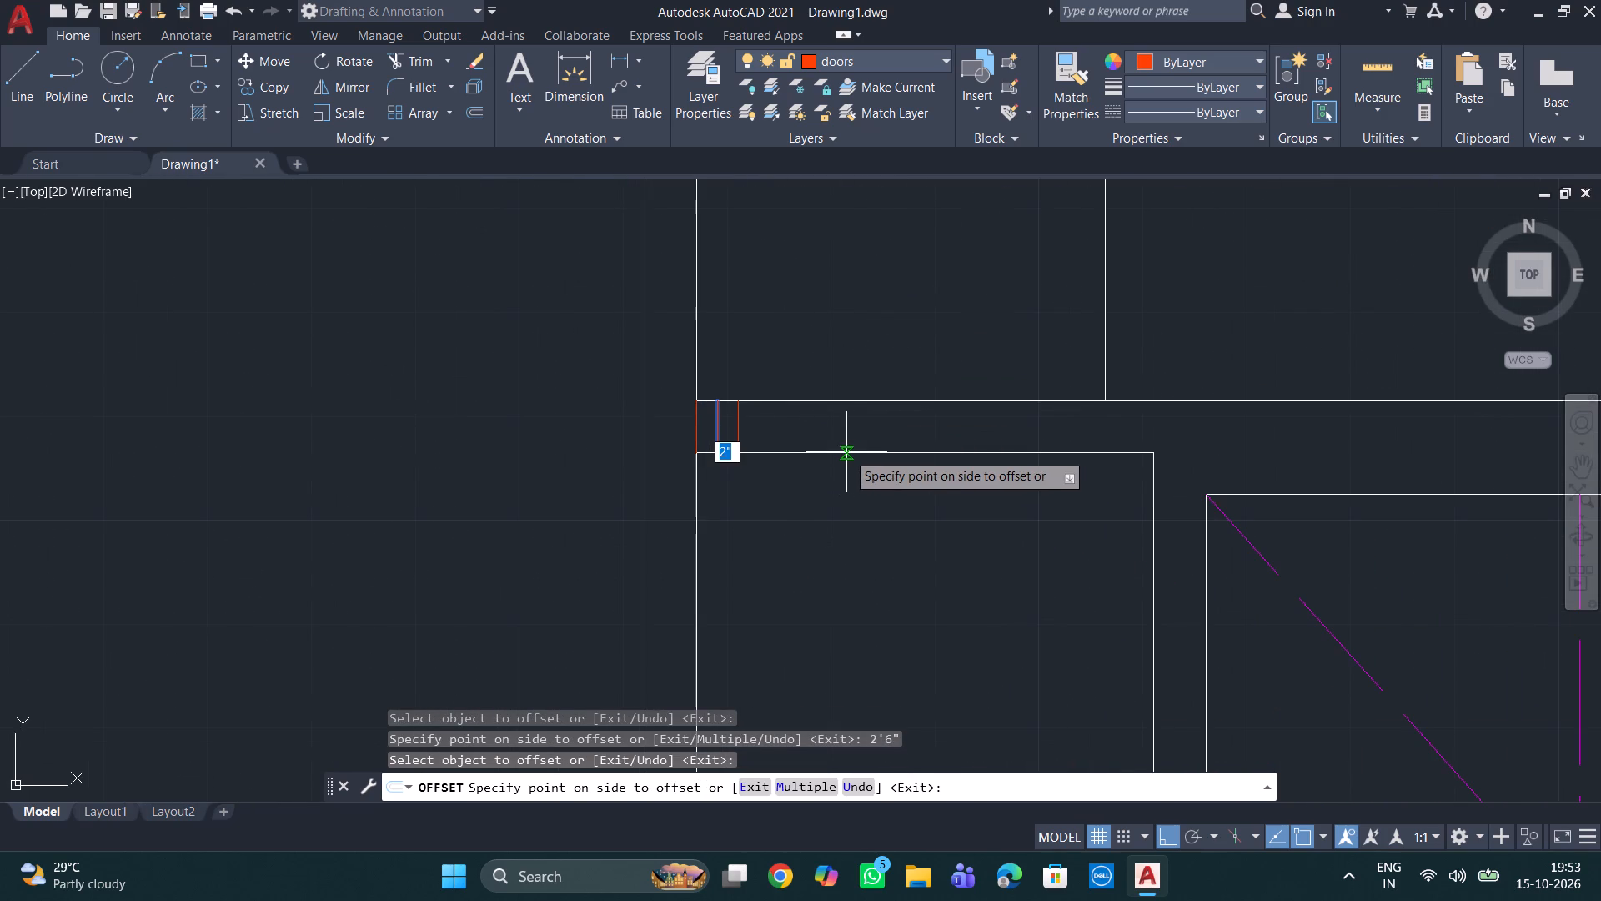
pyautogui.press('BackSpace')
pyautogui.write('2\'6"')
pyautogui.press('Return')
# Offset the horizontal door line in the wall between the upper-middle and upper-right rooms 2' upward.
pyautogui.scroll(-1, 1101, 571)
pyautogui.moveTo(1077, 580); pyautogui.dragTo(1075, 580, button='middle')
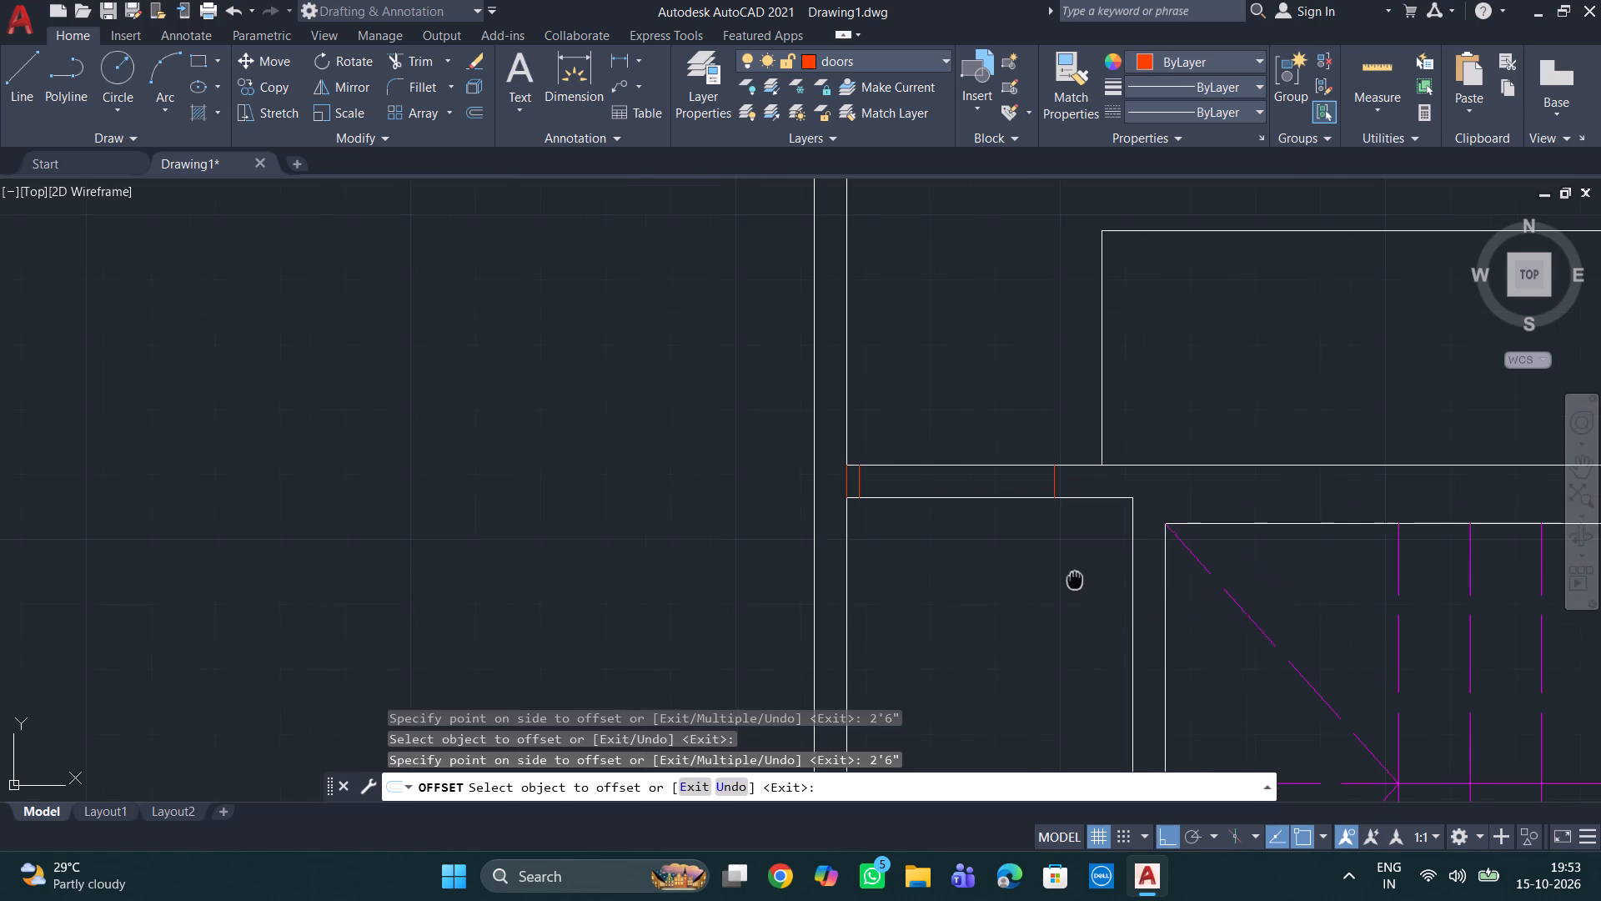
pyautogui.moveTo(1075, 580); pyautogui.dragTo(832, 498, button='middle')
pyautogui.scroll(-2, 827, 499)
pyautogui.moveTo(935, 383); pyautogui.dragTo(826, 384, button='middle')
pyautogui.scroll(-2, 826, 384)
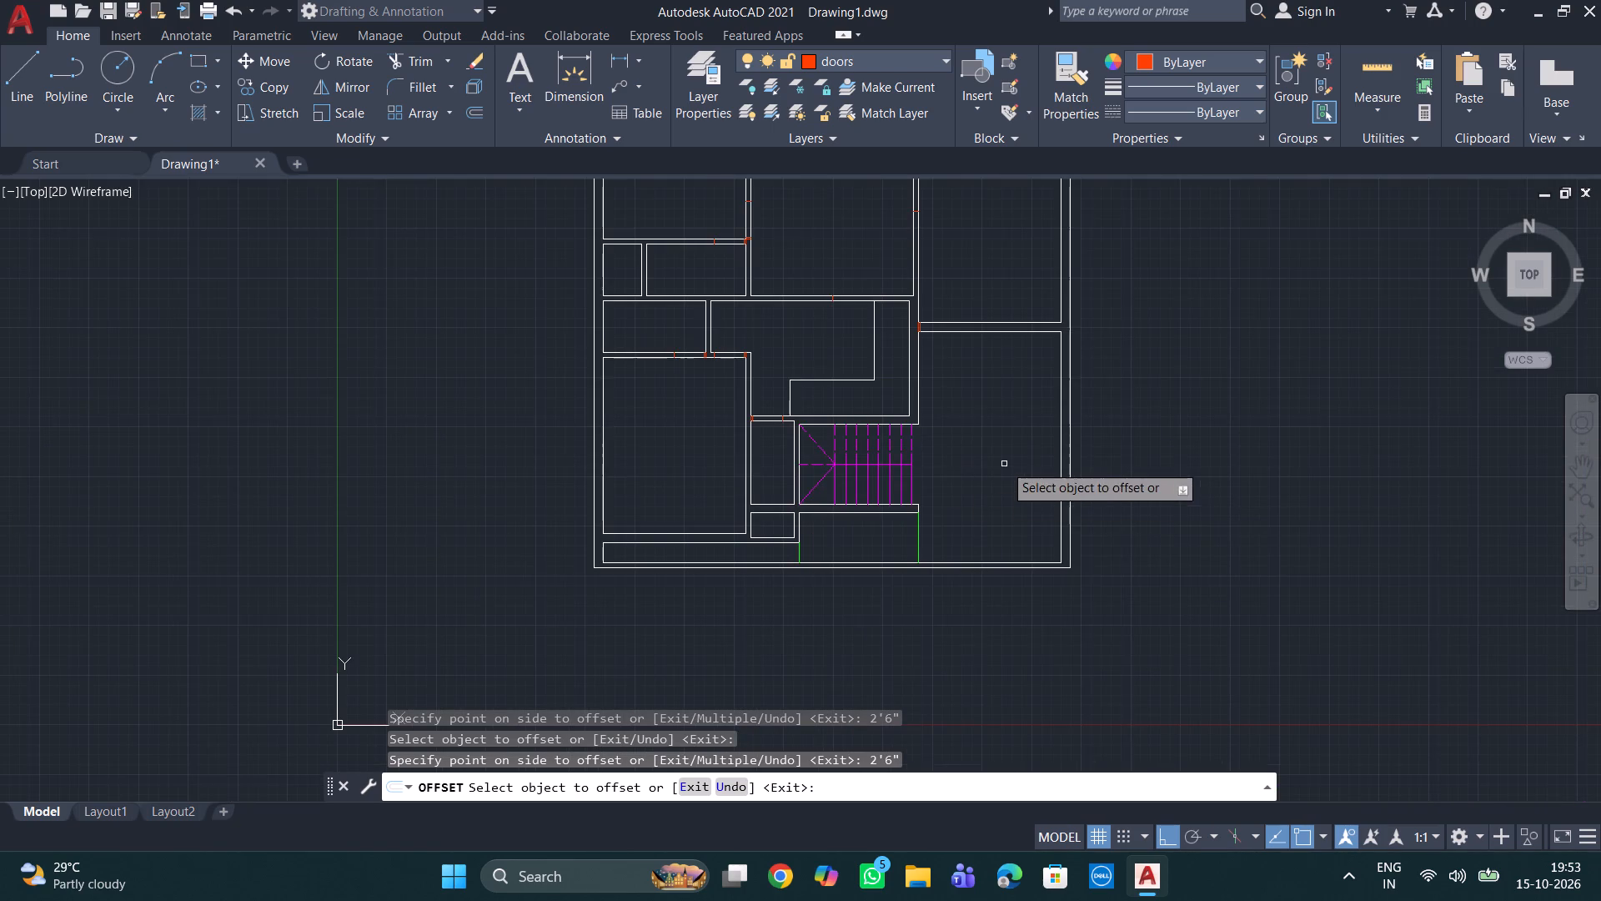
pyautogui.moveTo(986, 454); pyautogui.dragTo(811, 525, button='middle')
pyautogui.scroll(2, 795, 491)
pyautogui.moveTo(717, 370); pyautogui.dragTo(670, 605, button='middle')
pyautogui.moveTo(477, 341); pyautogui.dragTo(593, 543, button='middle')
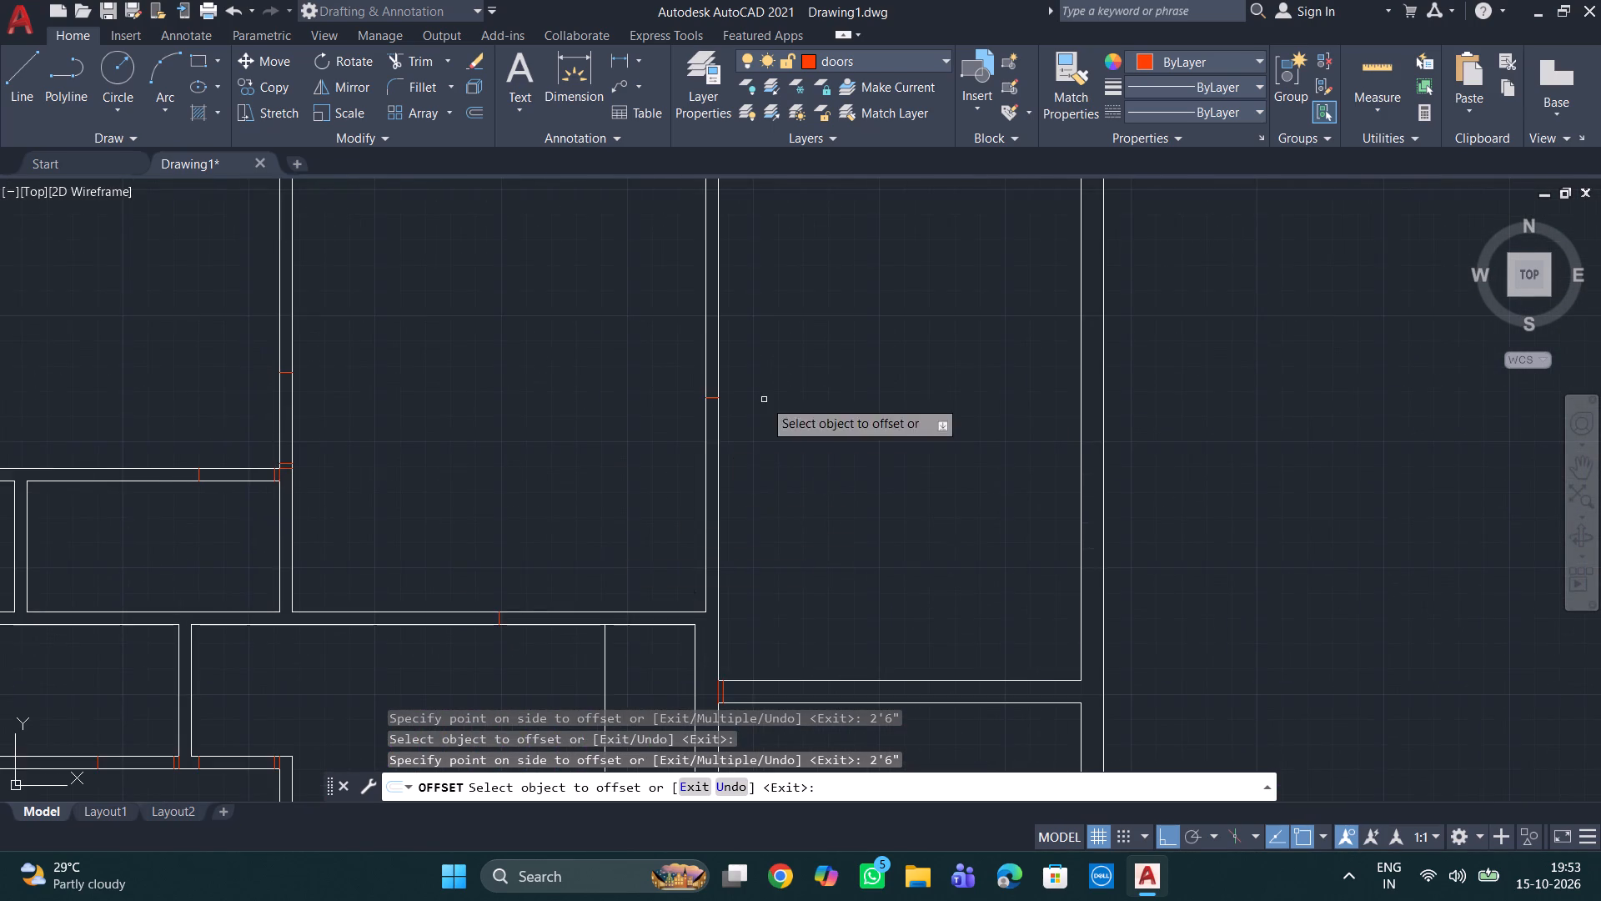
pyautogui.moveTo(787, 448); pyautogui.dragTo(778, 633, button='middle')
pyautogui.scroll(1, 749, 585)
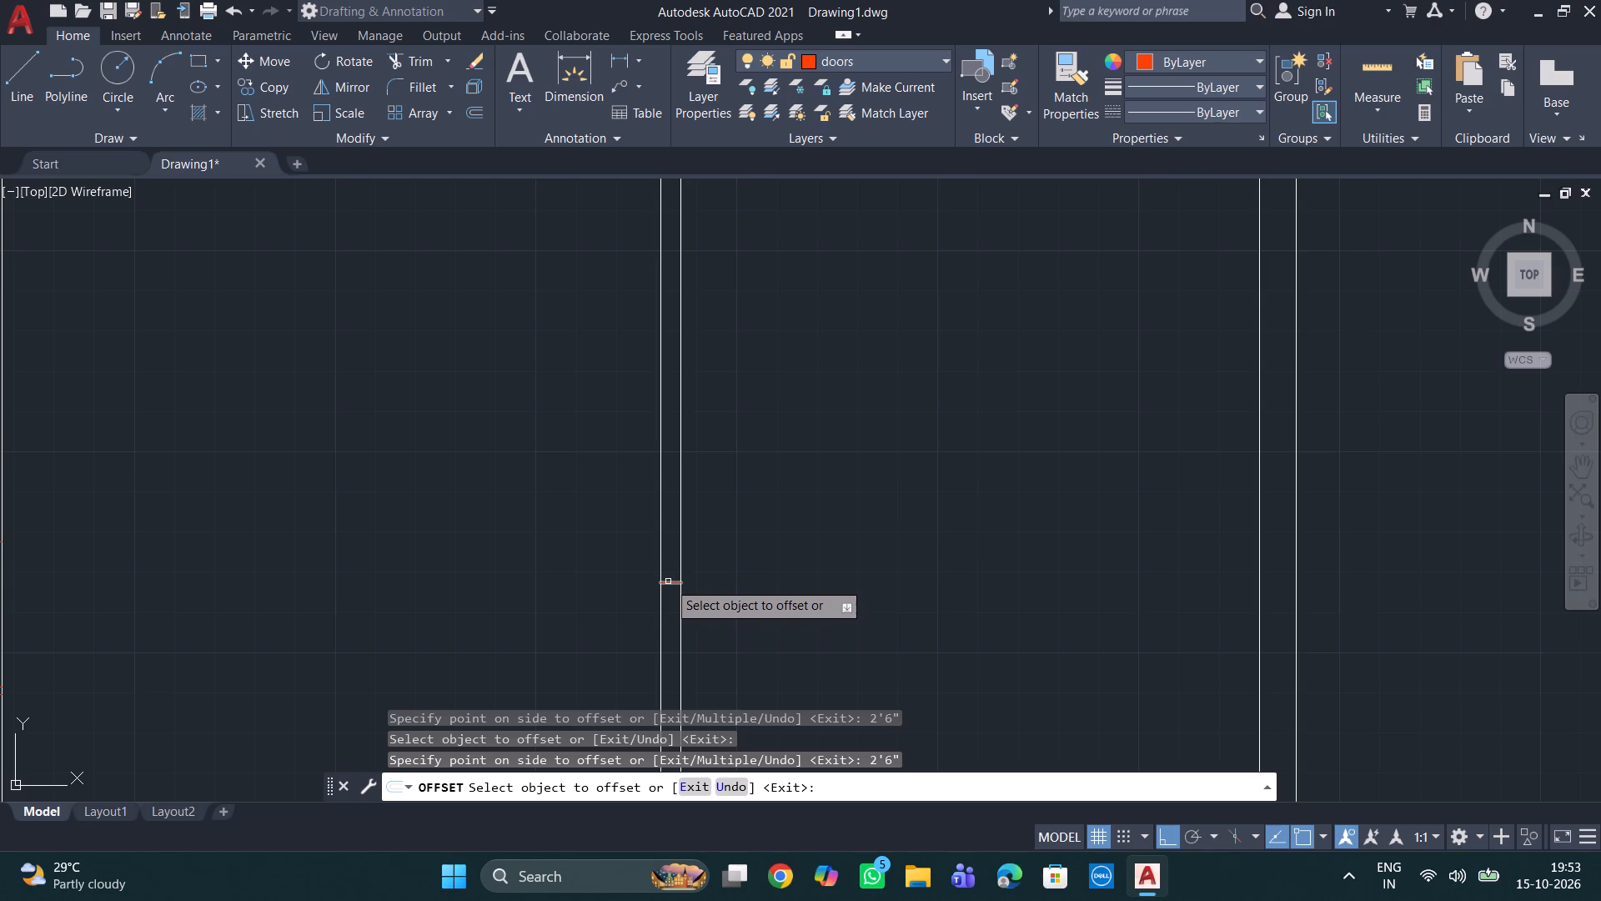
pyautogui.click(668, 581)
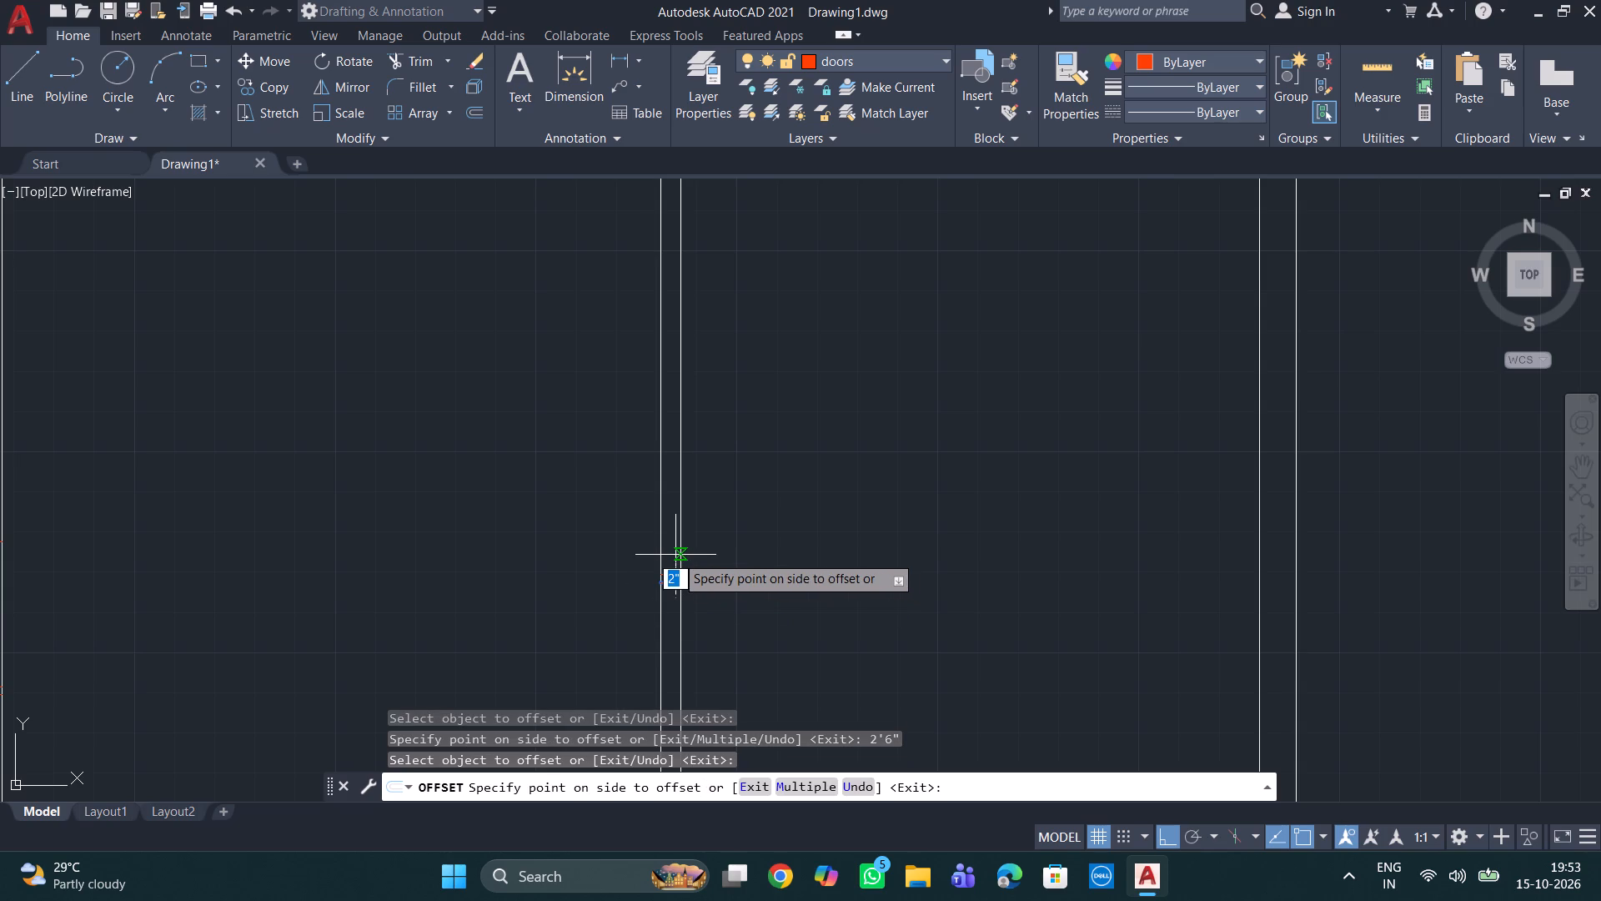
pyautogui.press('BackSpace')
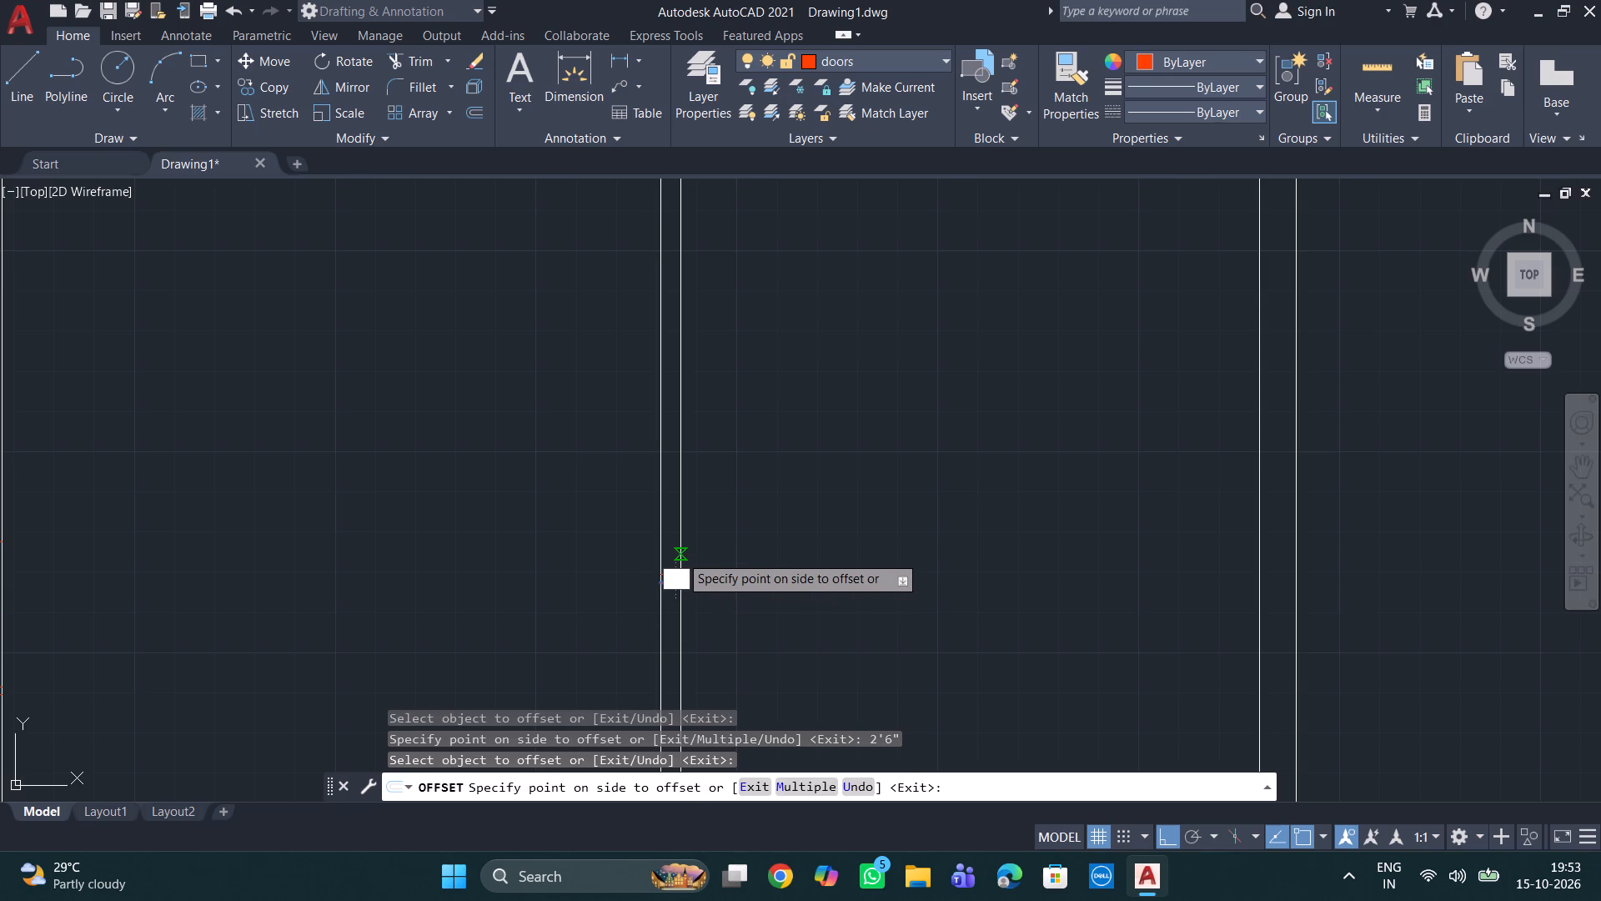
pyautogui.write("4'")
pyautogui.press('BackSpace')
pyautogui.press('BackSpace')
pyautogui.write("2'")
pyautogui.press('Return')
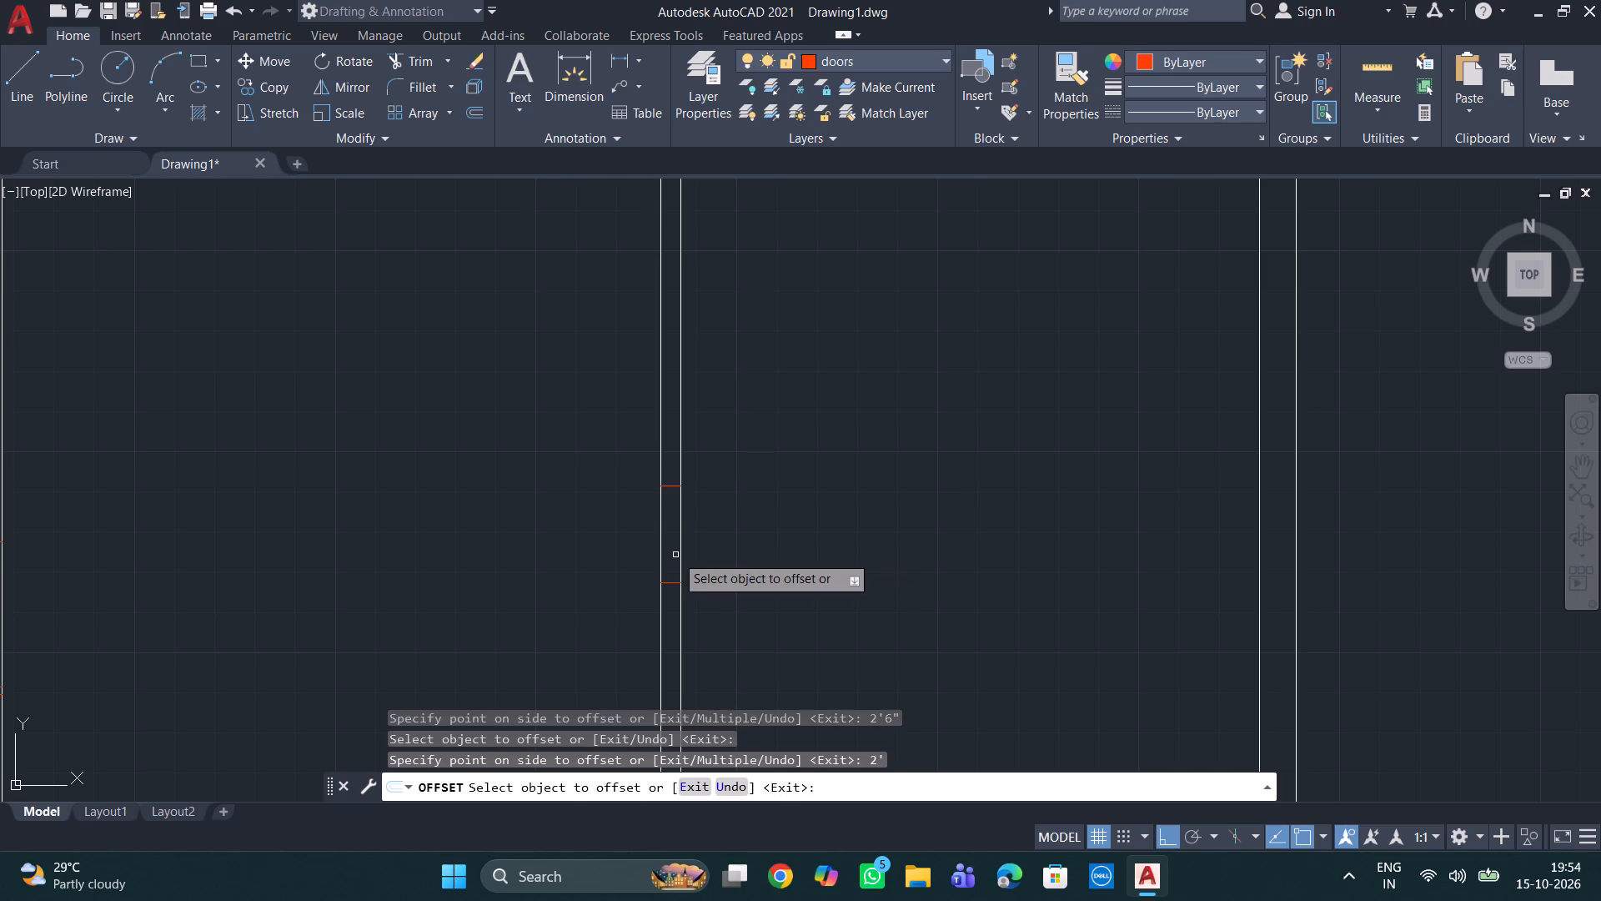
# Offset the original middle door line in the same wall 2' downward.
pyautogui.scroll(-2, 955, 389)
pyautogui.scroll(2, 898, 470)
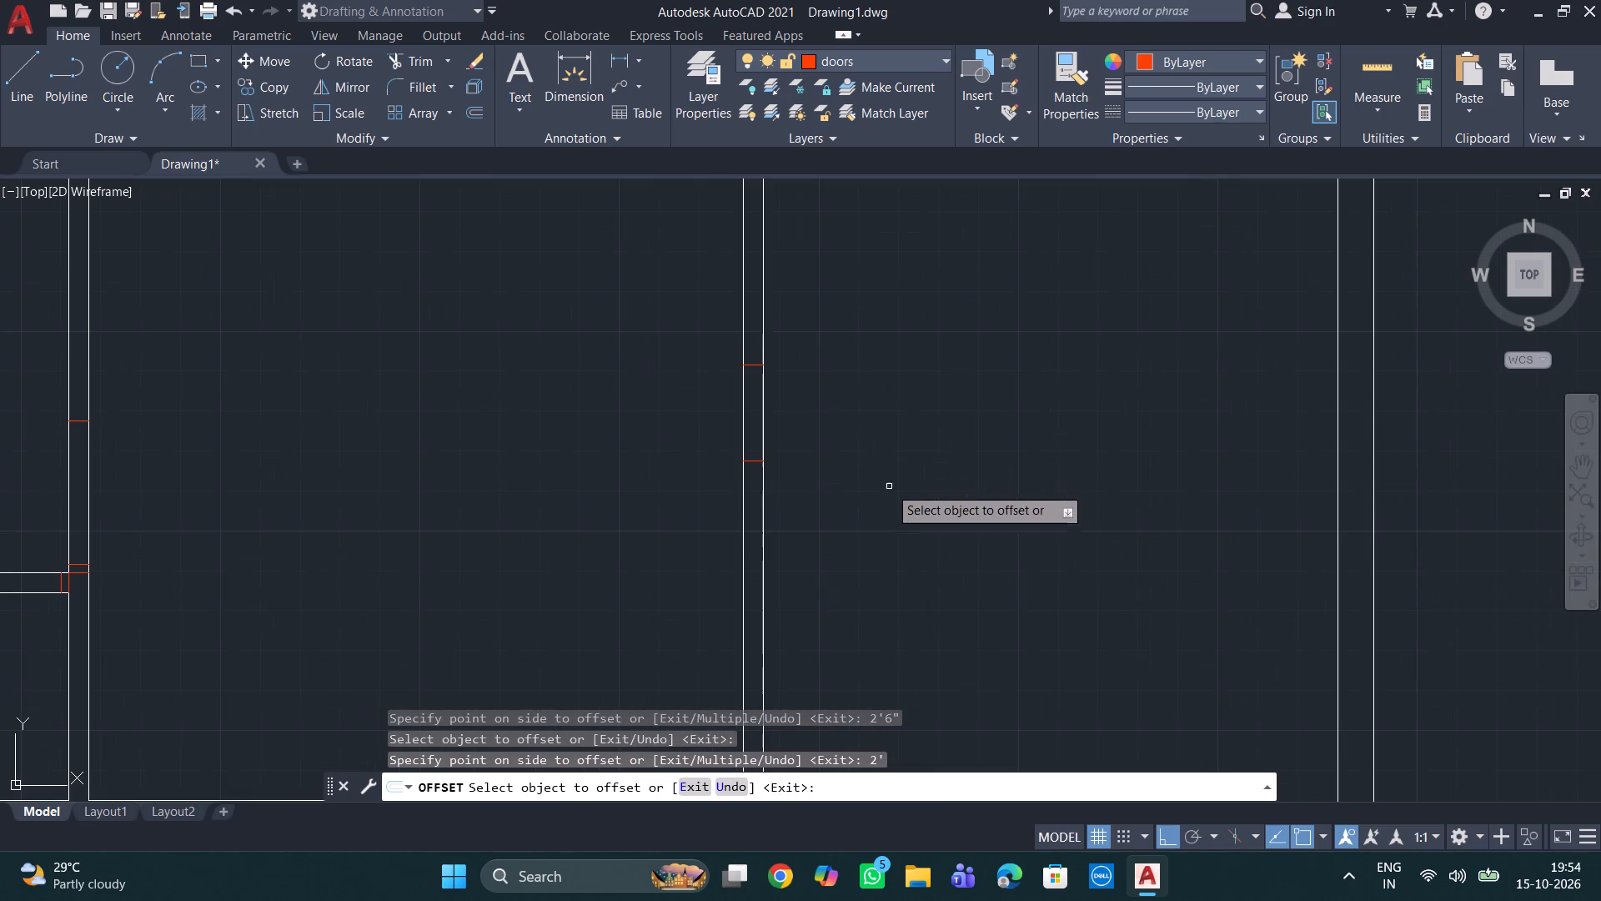
pyautogui.click(755, 463)
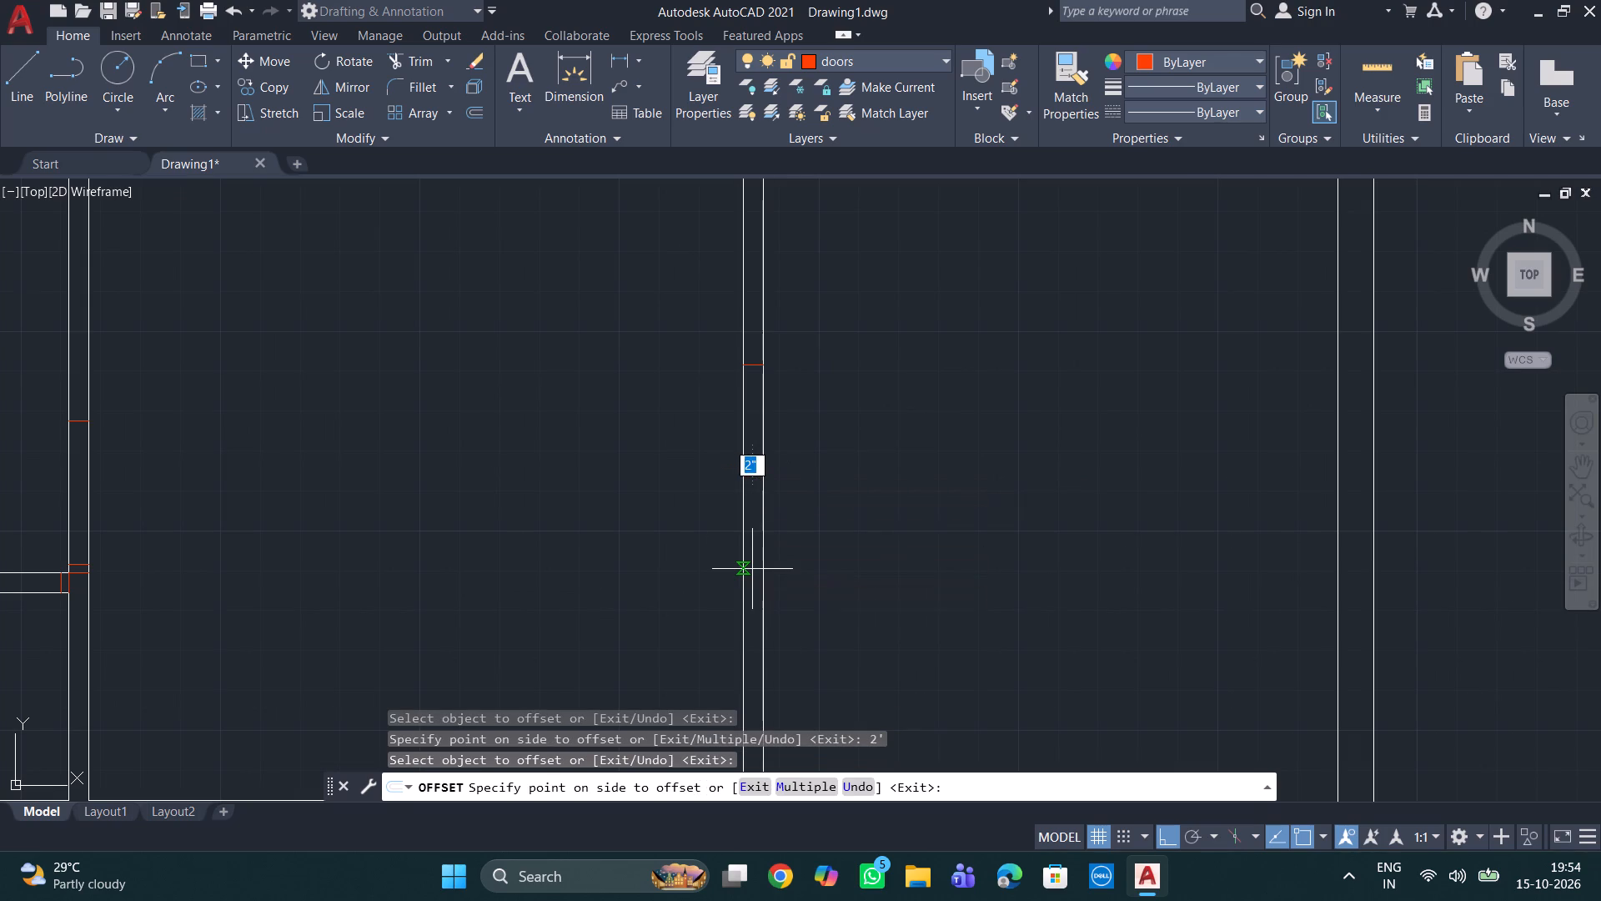
pyautogui.press('BackSpace')
pyautogui.press('2')
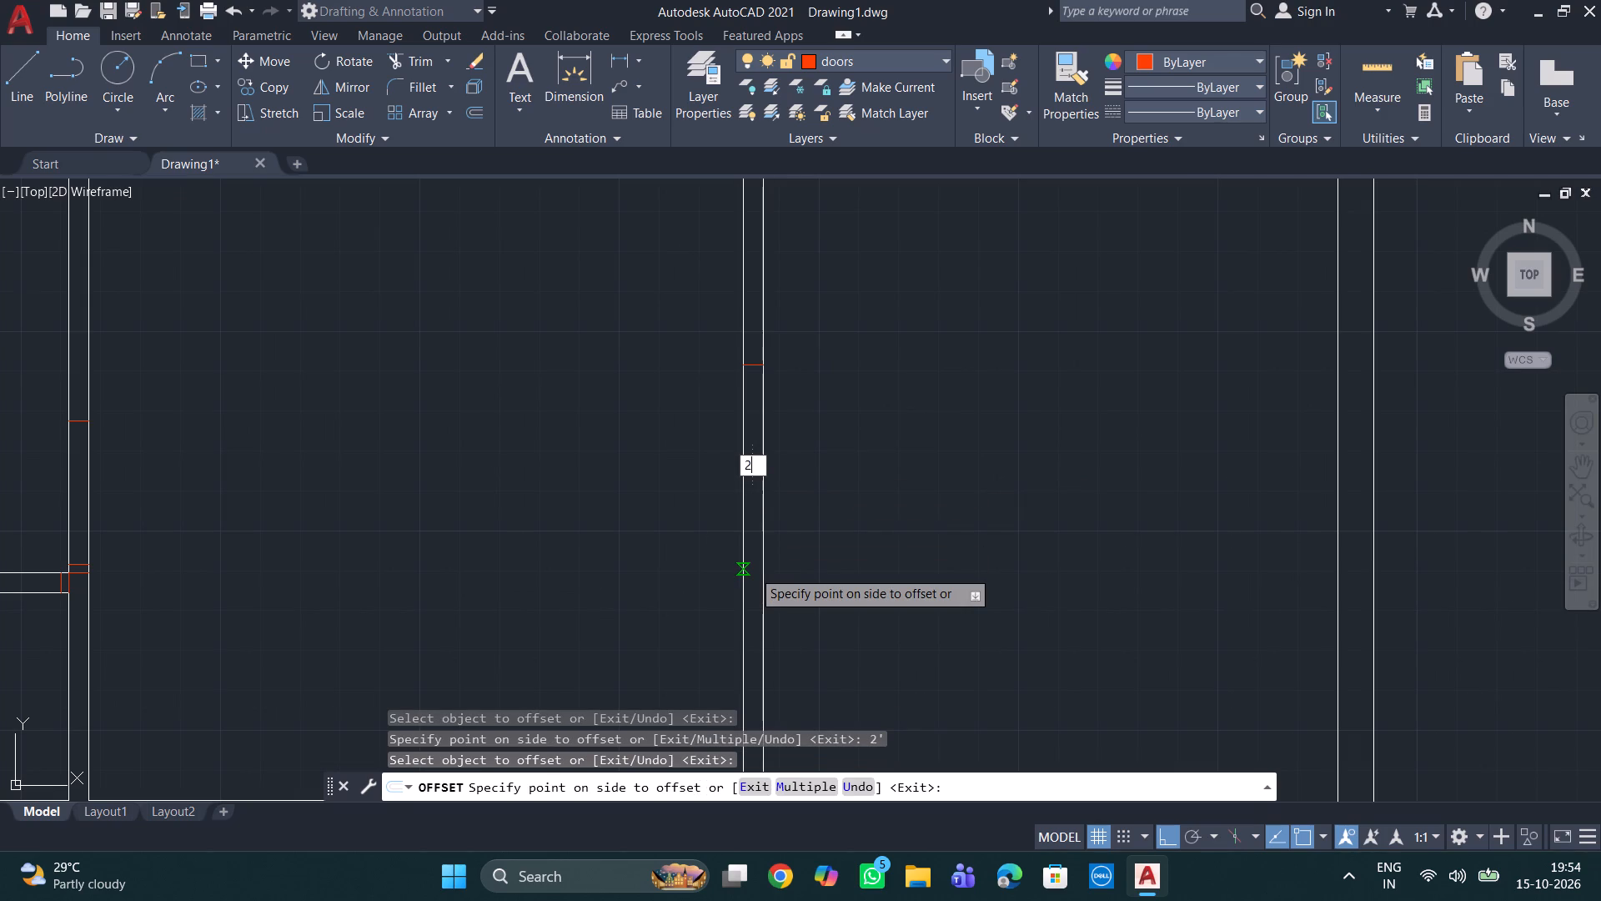
pyautogui.press("'")
pyautogui.press('Return')
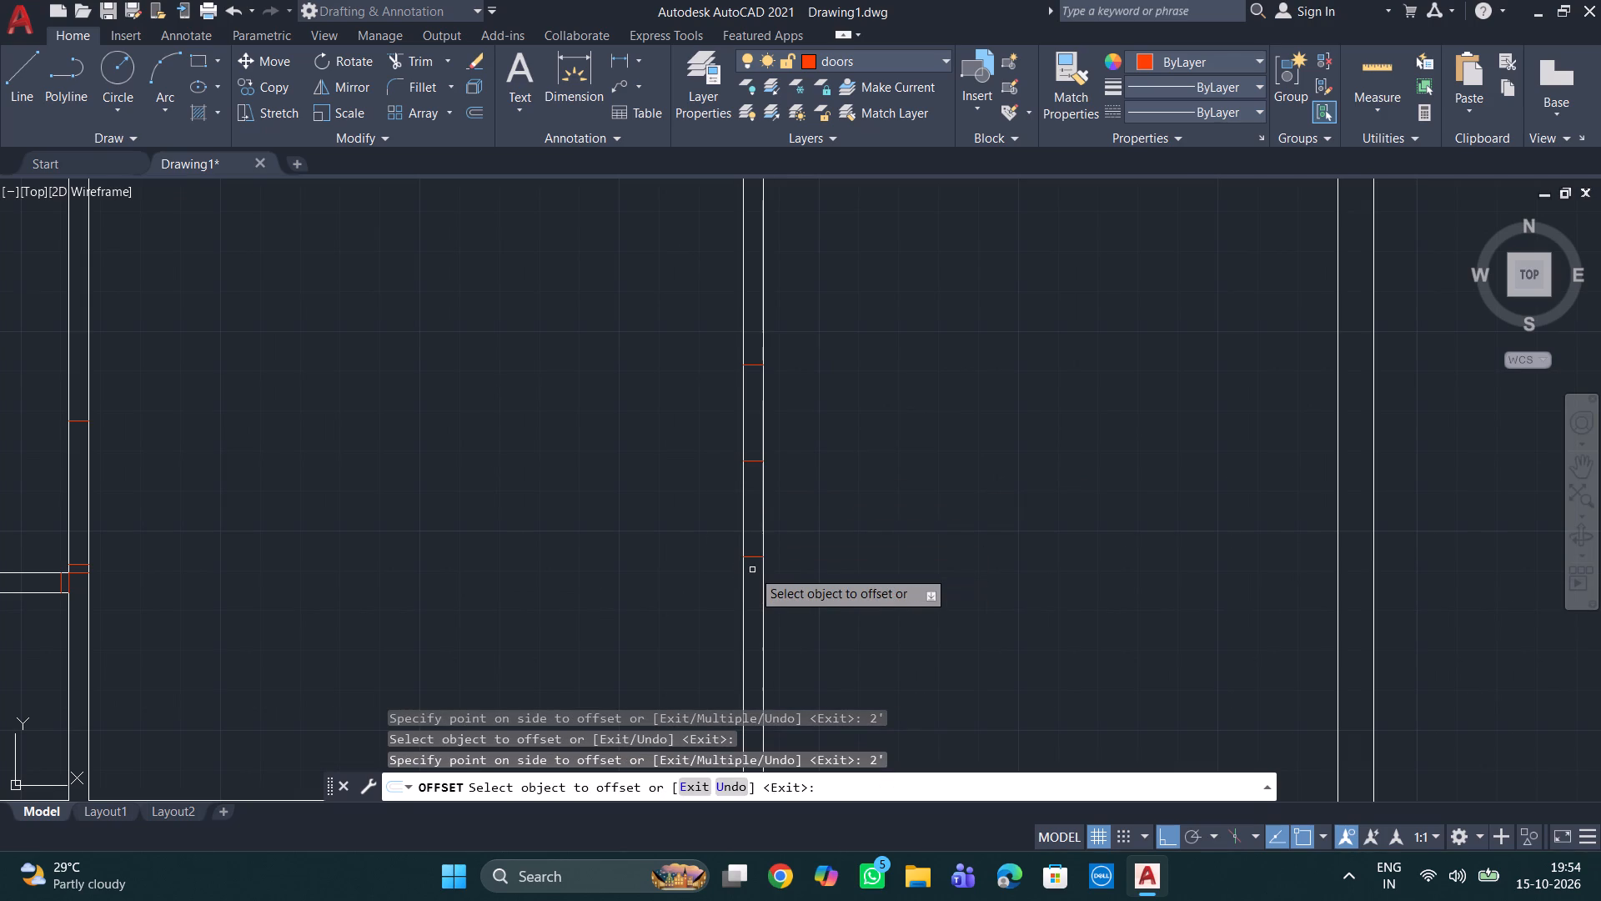
# Offset the lowest door line in the wall between the upper-middle and upper-right rooms 1' downward.
pyautogui.scroll(-1, 891, 499)
pyautogui.scroll(2, 801, 548)
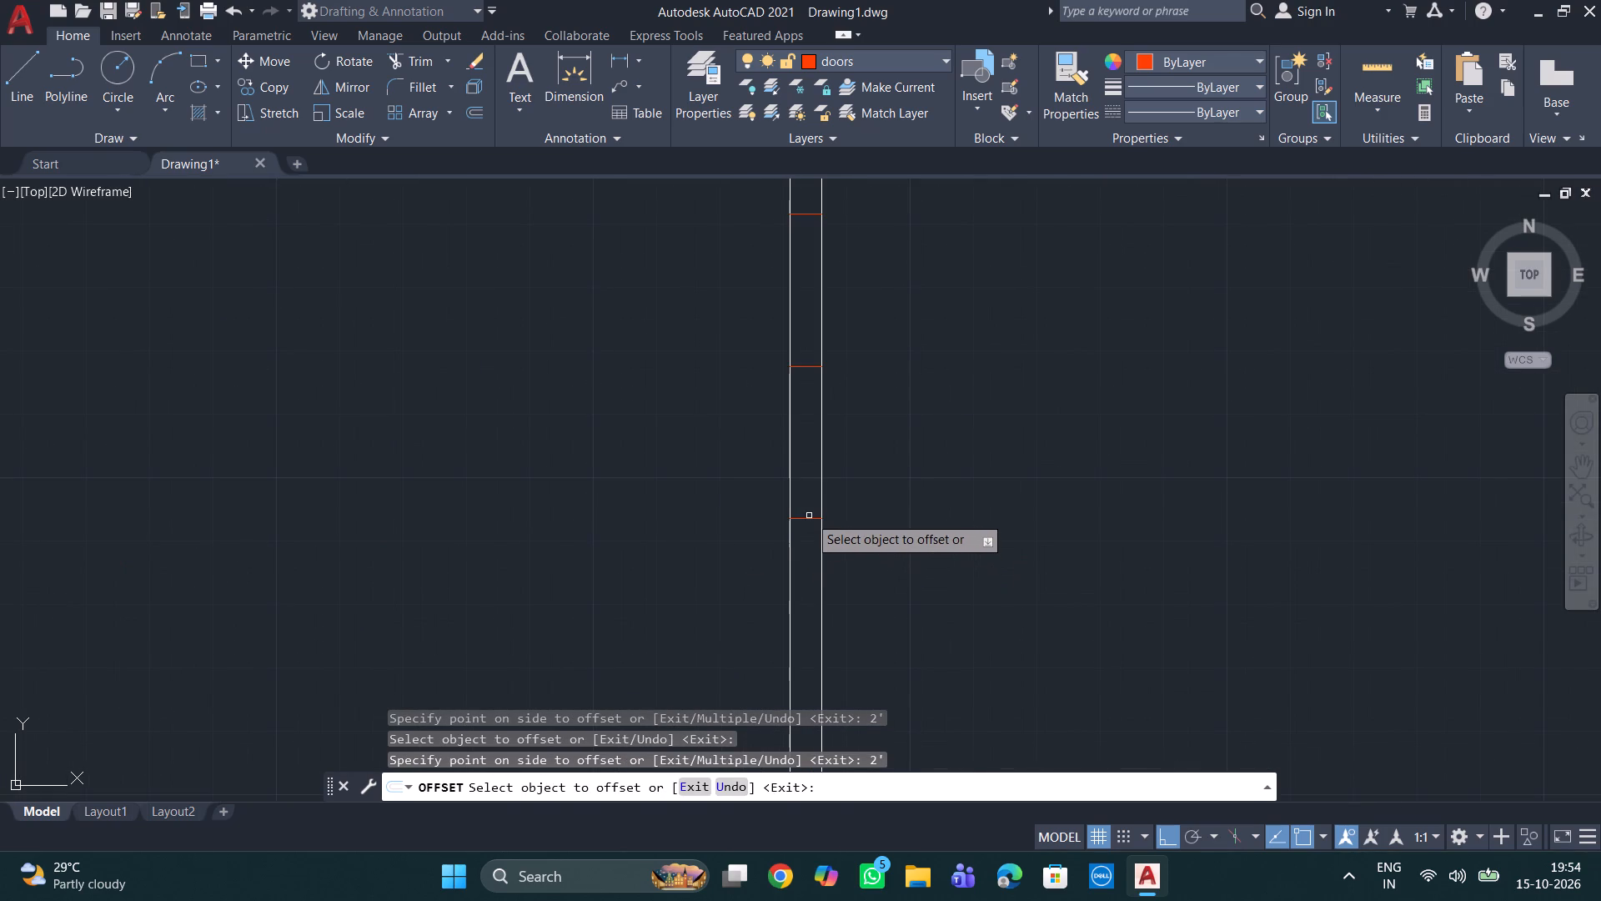
pyautogui.click(809, 517)
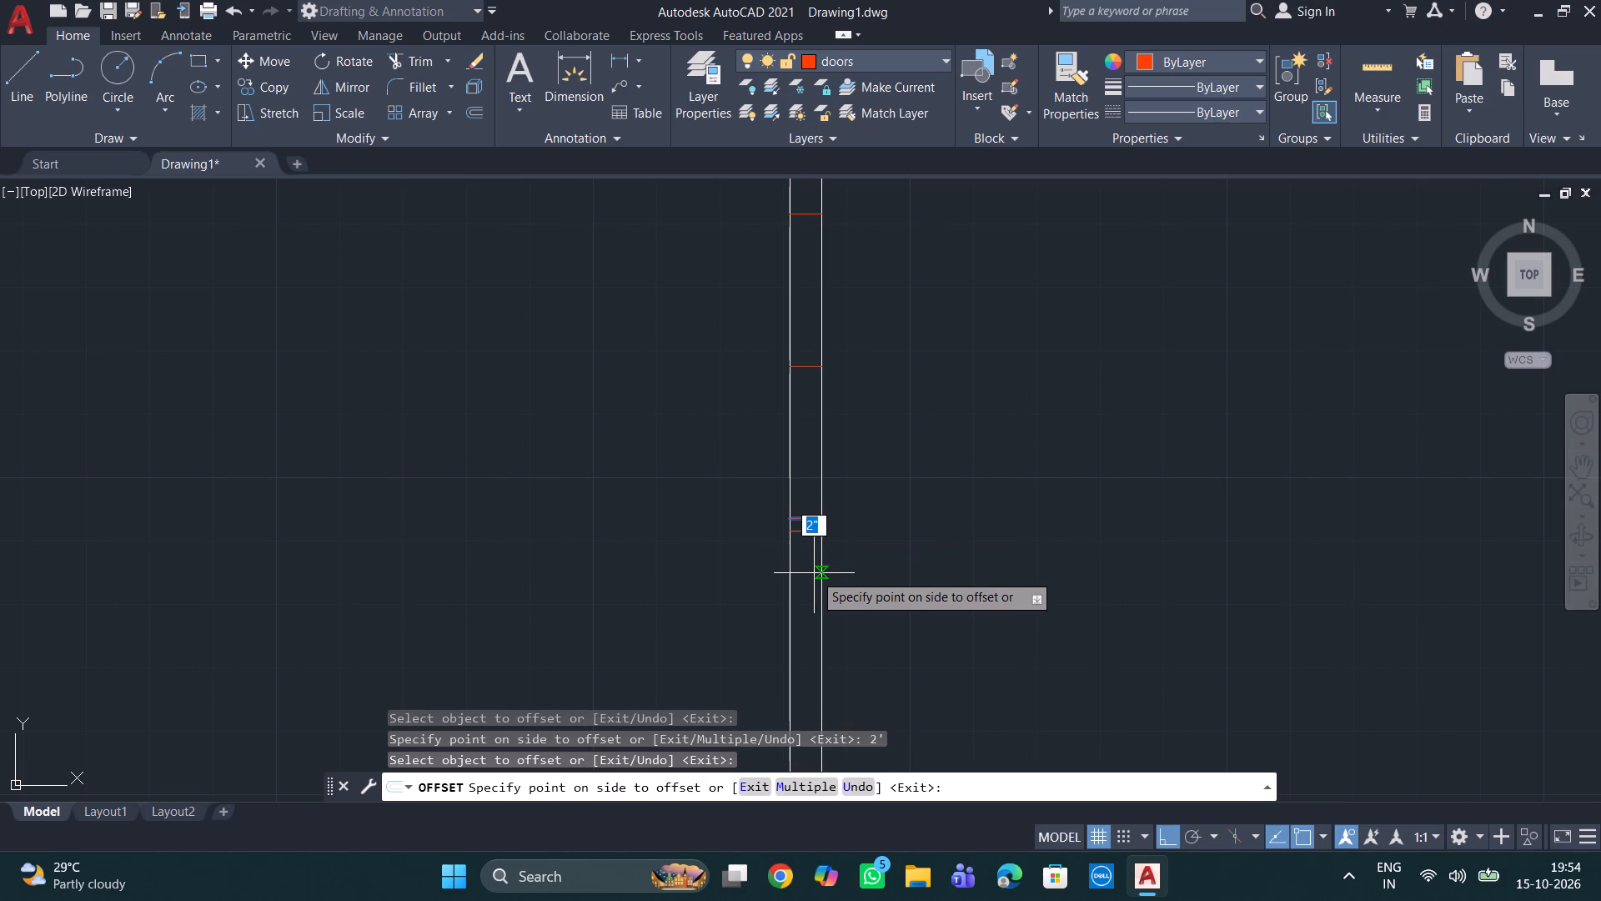
pyautogui.press('BackSpace')
pyautogui.write("1'")
pyautogui.press('Return')
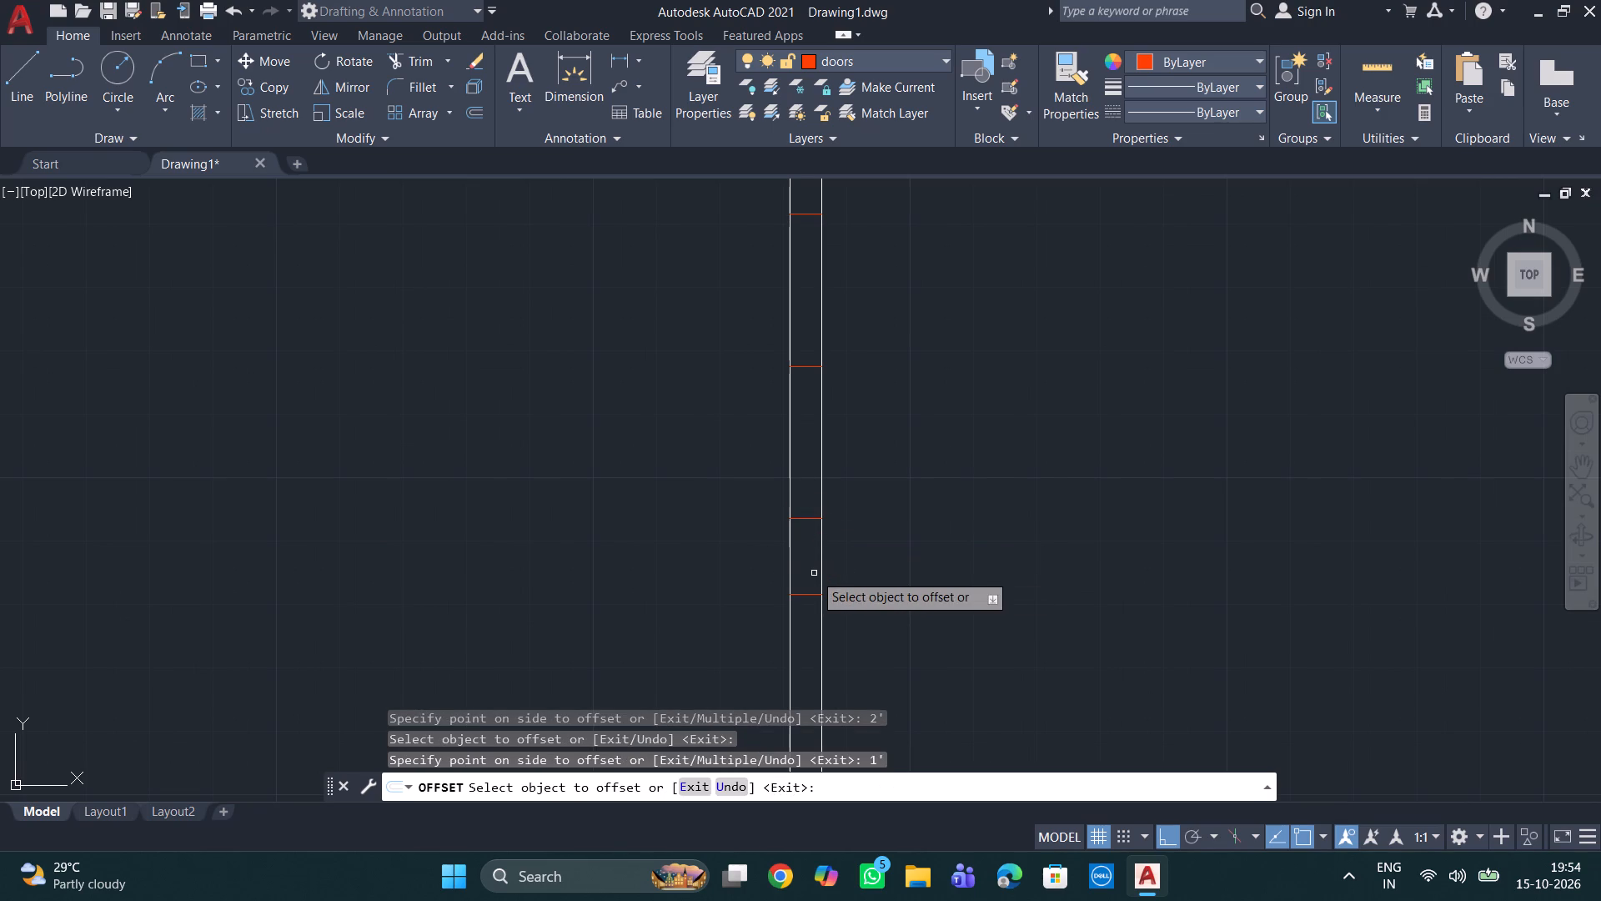
# Offset the topmost door line in the same wall 1' upward and end the Offset command.
pyautogui.moveTo(1061, 254); pyautogui.dragTo(1061, 482, button='middle')
pyautogui.scroll(2, 866, 451)
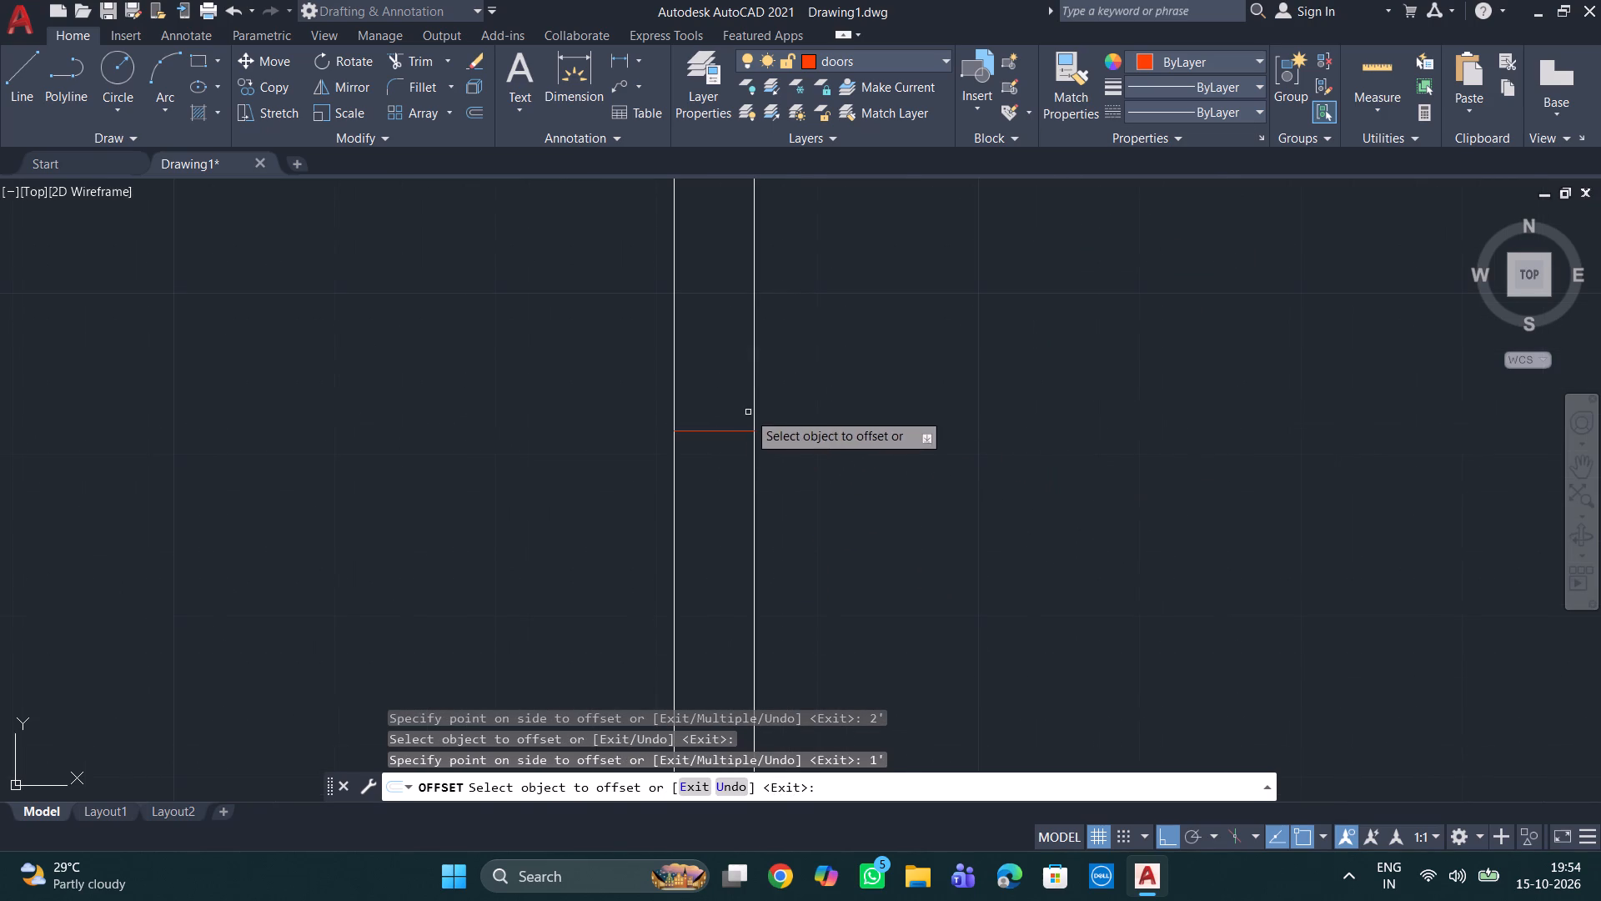
pyautogui.doubleClick(725, 430)
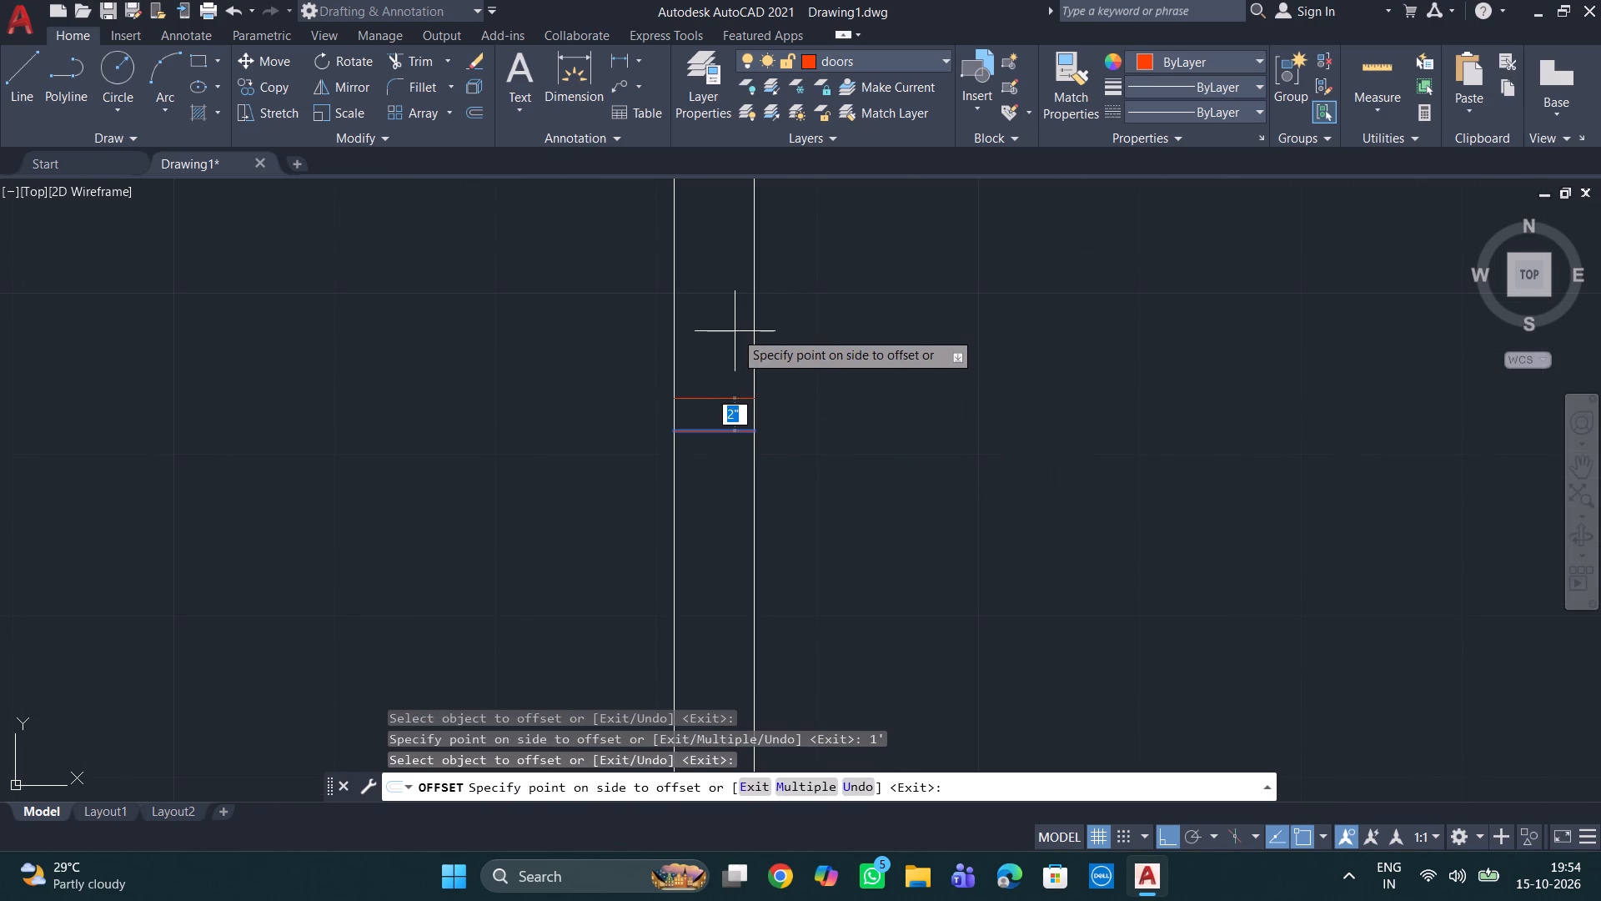
pyautogui.press('BackSpace')
pyautogui.write("1'")
pyautogui.press('Return')
pyautogui.press('Escape')
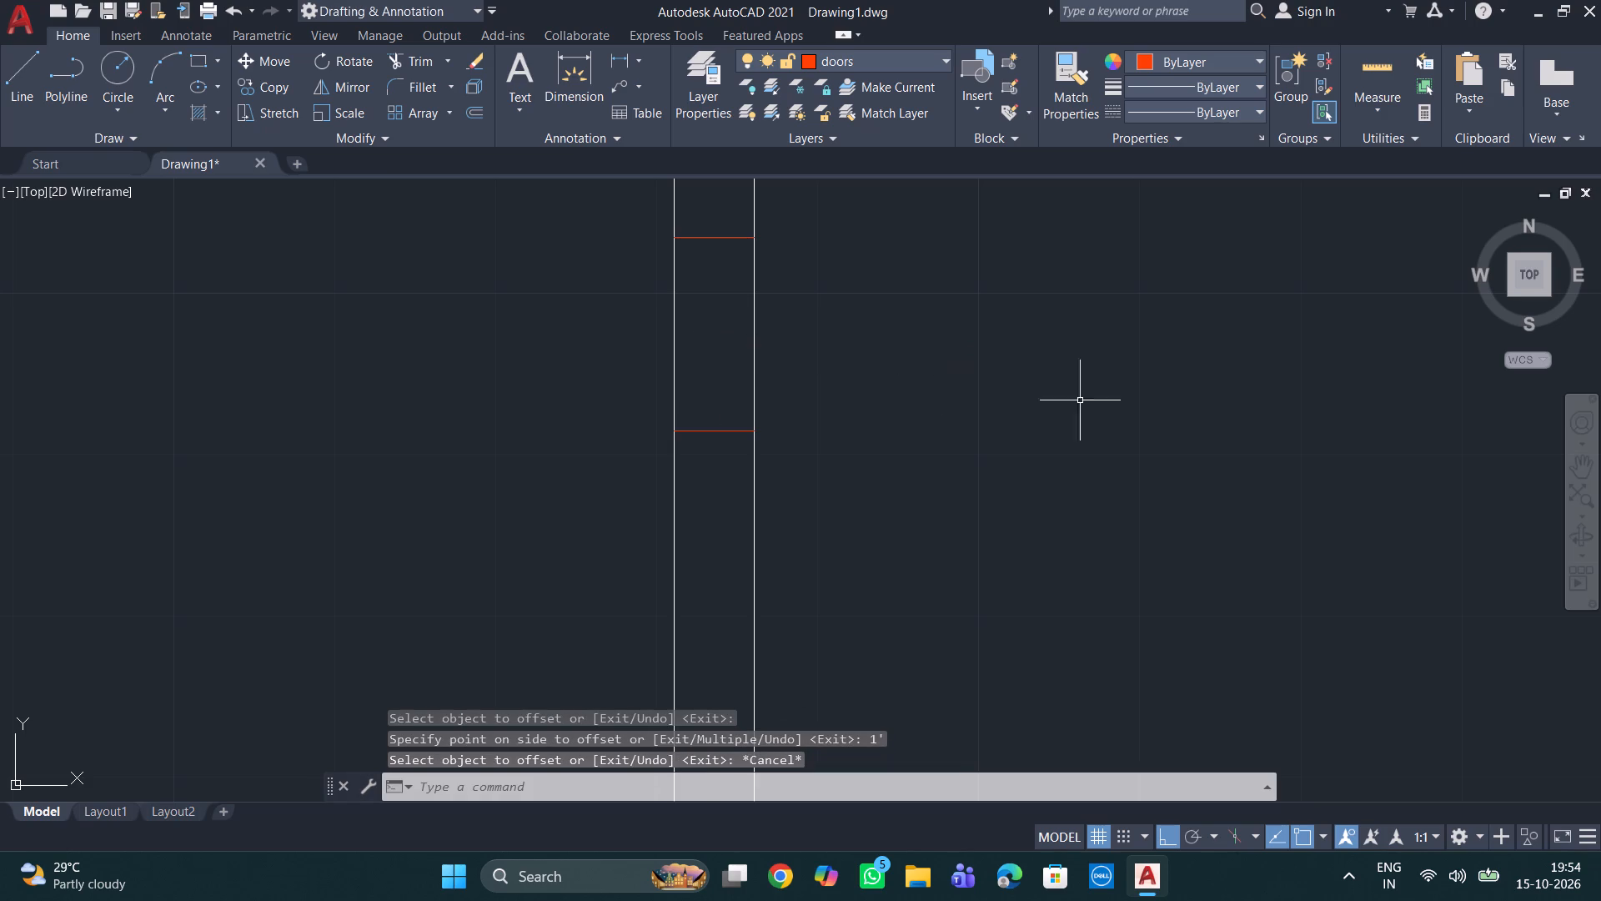
pyautogui.scroll(-5, 1092, 461)
pyautogui.moveTo(1092, 486); pyautogui.dragTo(1097, 465, button='middle')
pyautogui.moveTo(1112, 521); pyautogui.dragTo(1087, 440, button='middle')
pyautogui.scroll(2, 1083, 426)
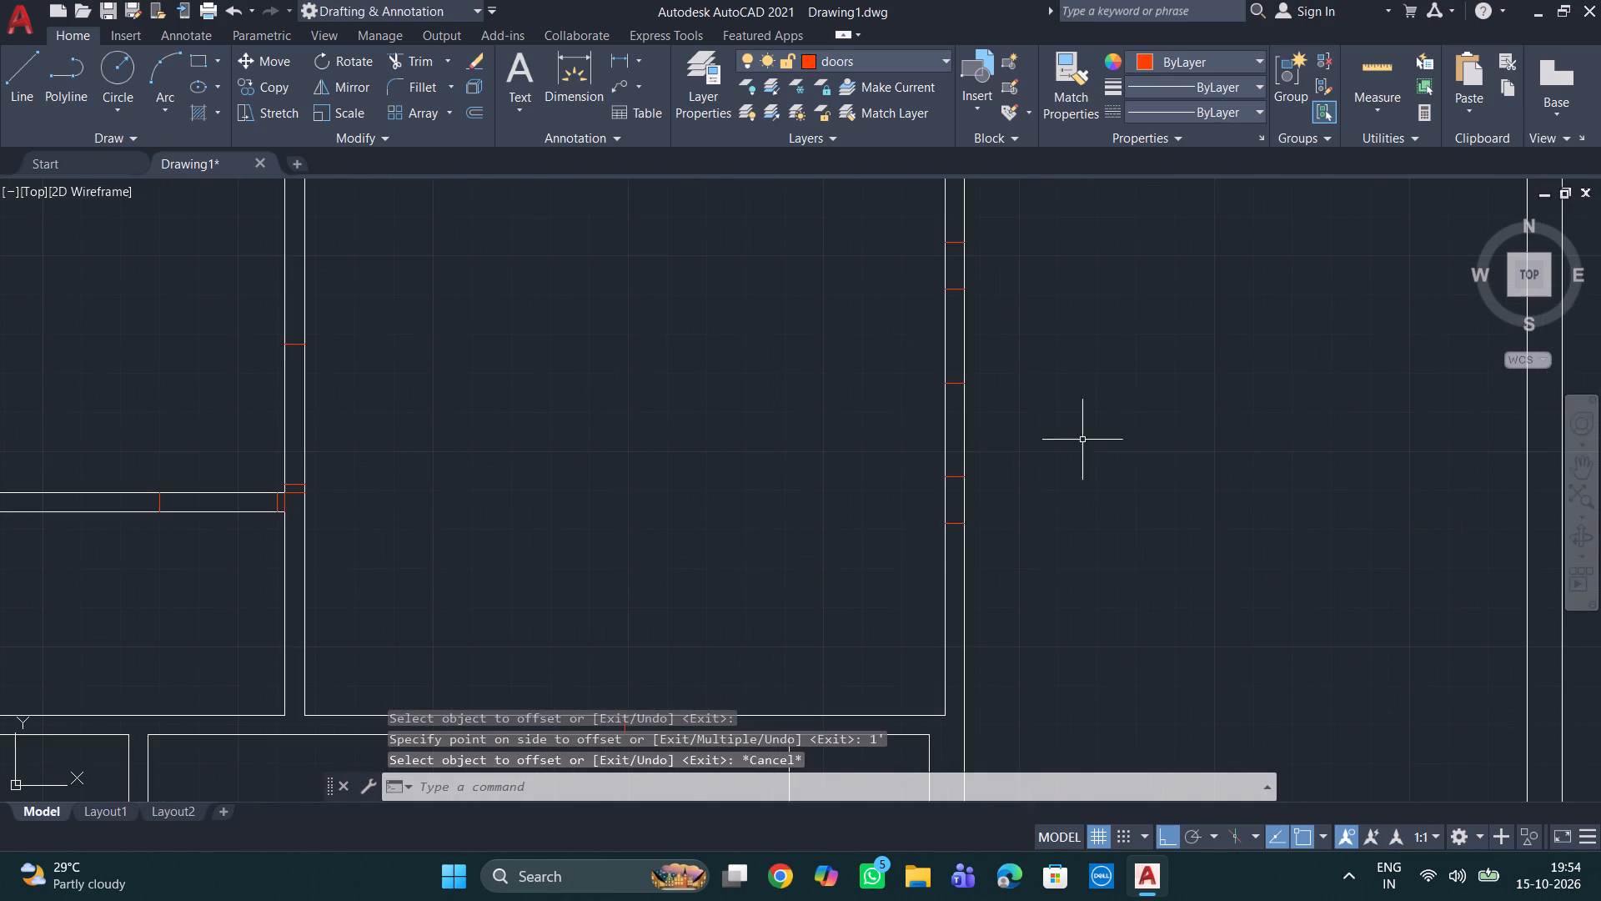
pyautogui.scroll(-2, 1193, 468)
pyautogui.press('Escape')
pyautogui.press('Escape')
pyautogui.press('Escape')
pyautogui.press('Escape')
pyautogui.press('Escape')
pyautogui.press('Escape')
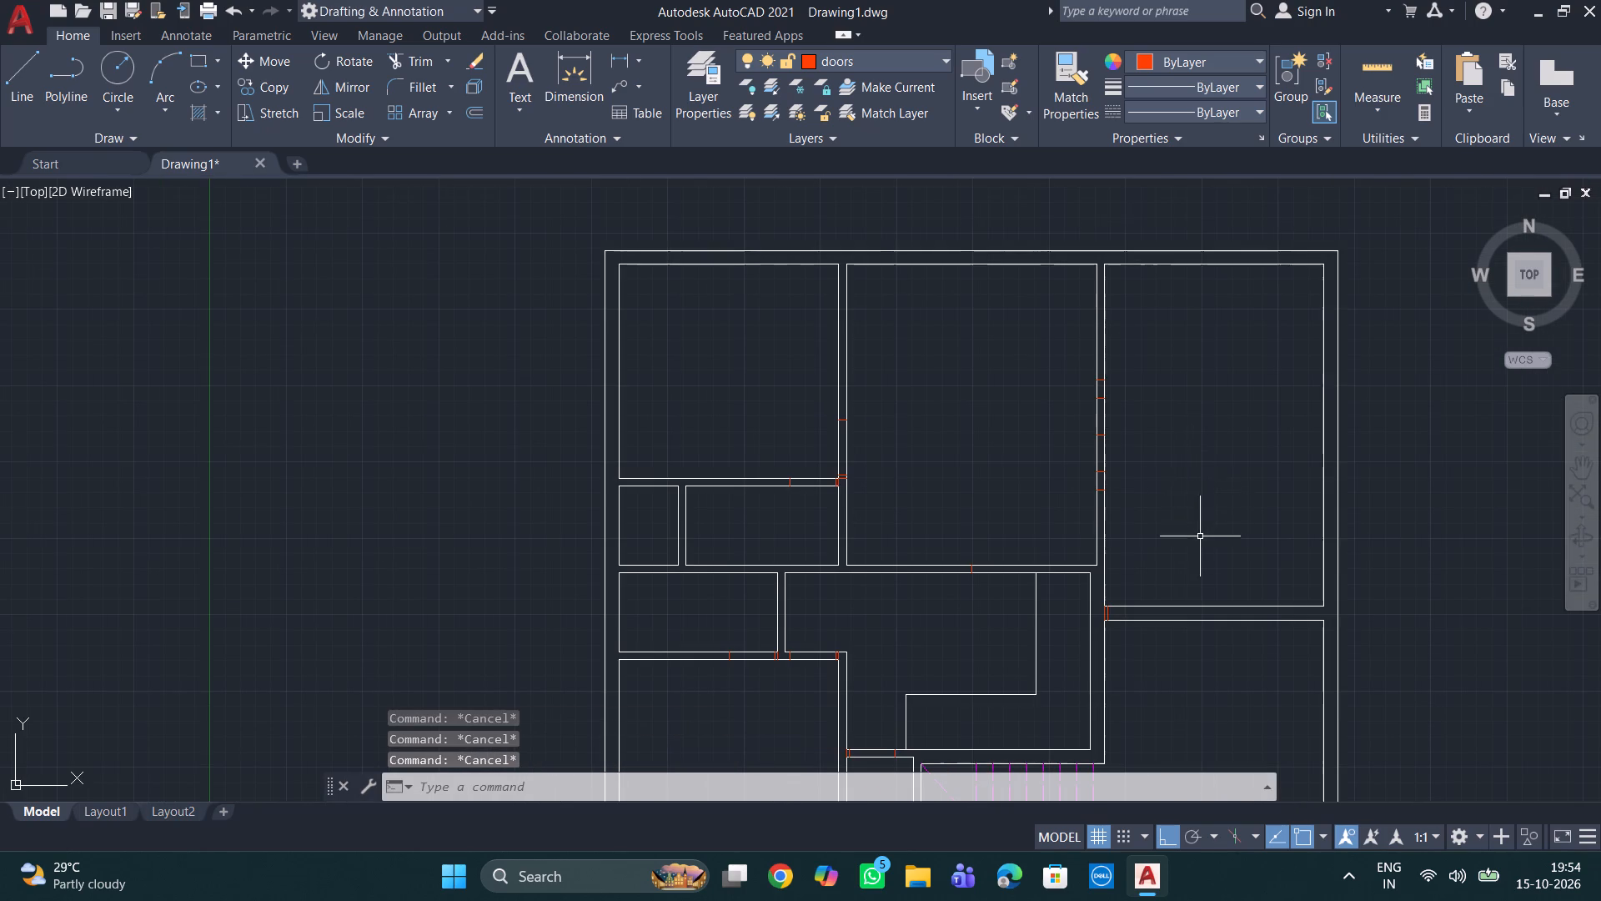
# Offset the inner vertical door line in the wall between the upper-right and lower-right rooms 3' to the right.
pyautogui.scroll(2, 1196, 540)
pyautogui.scroll(-2, 1168, 627)
pyautogui.press('o')
pyautogui.press('Return')
pyautogui.scroll(3, 1102, 667)
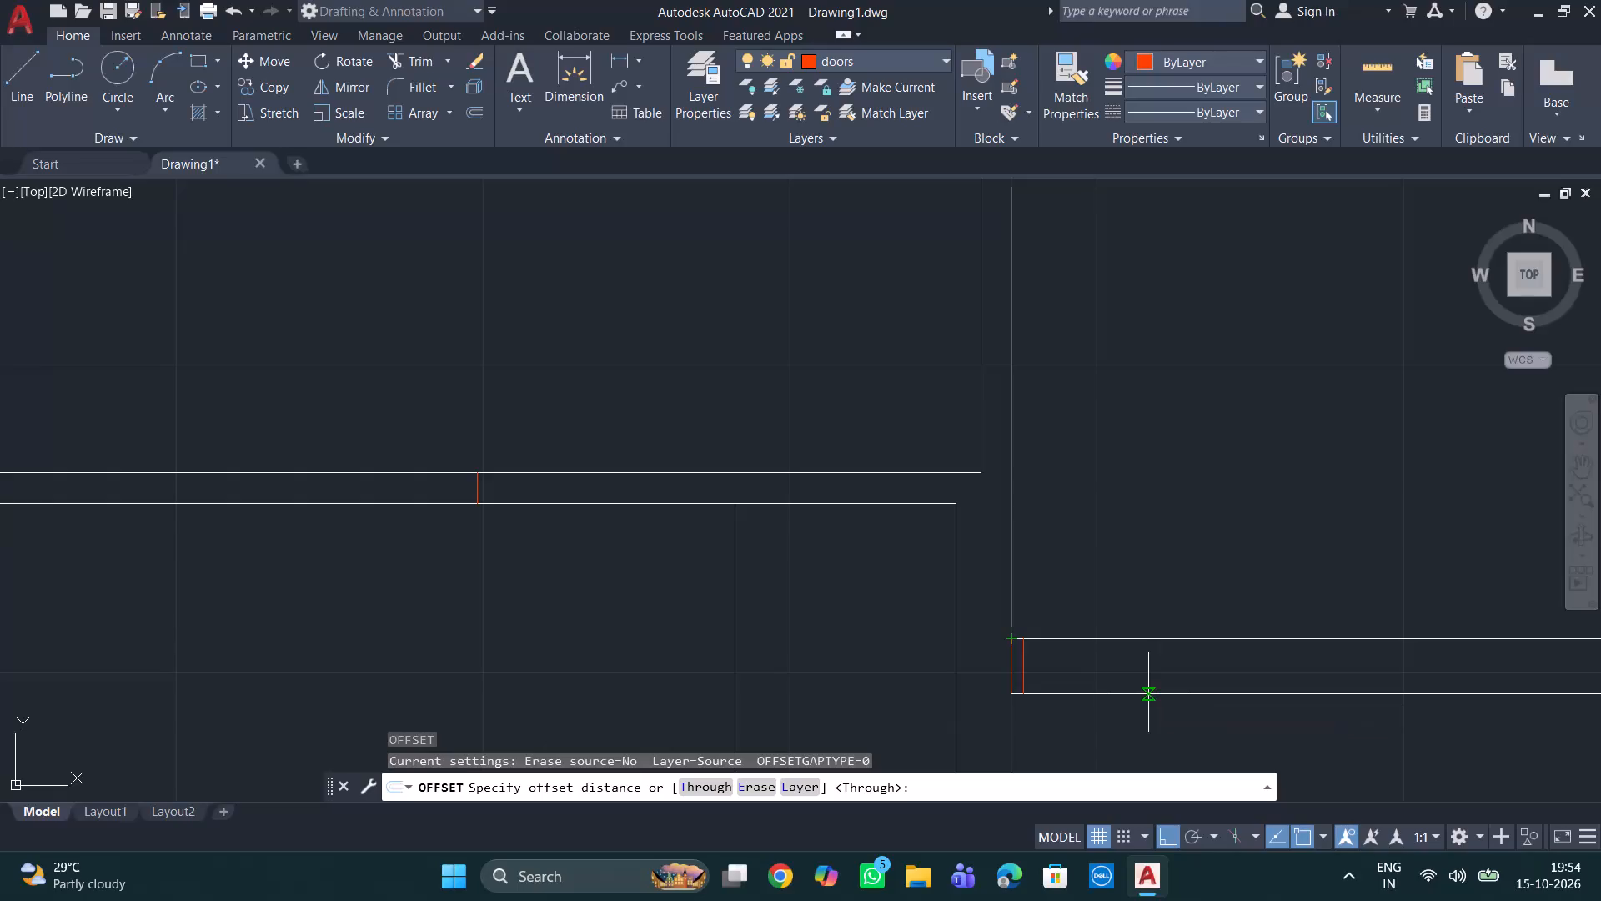
pyautogui.write("3'")
pyautogui.press('Return')
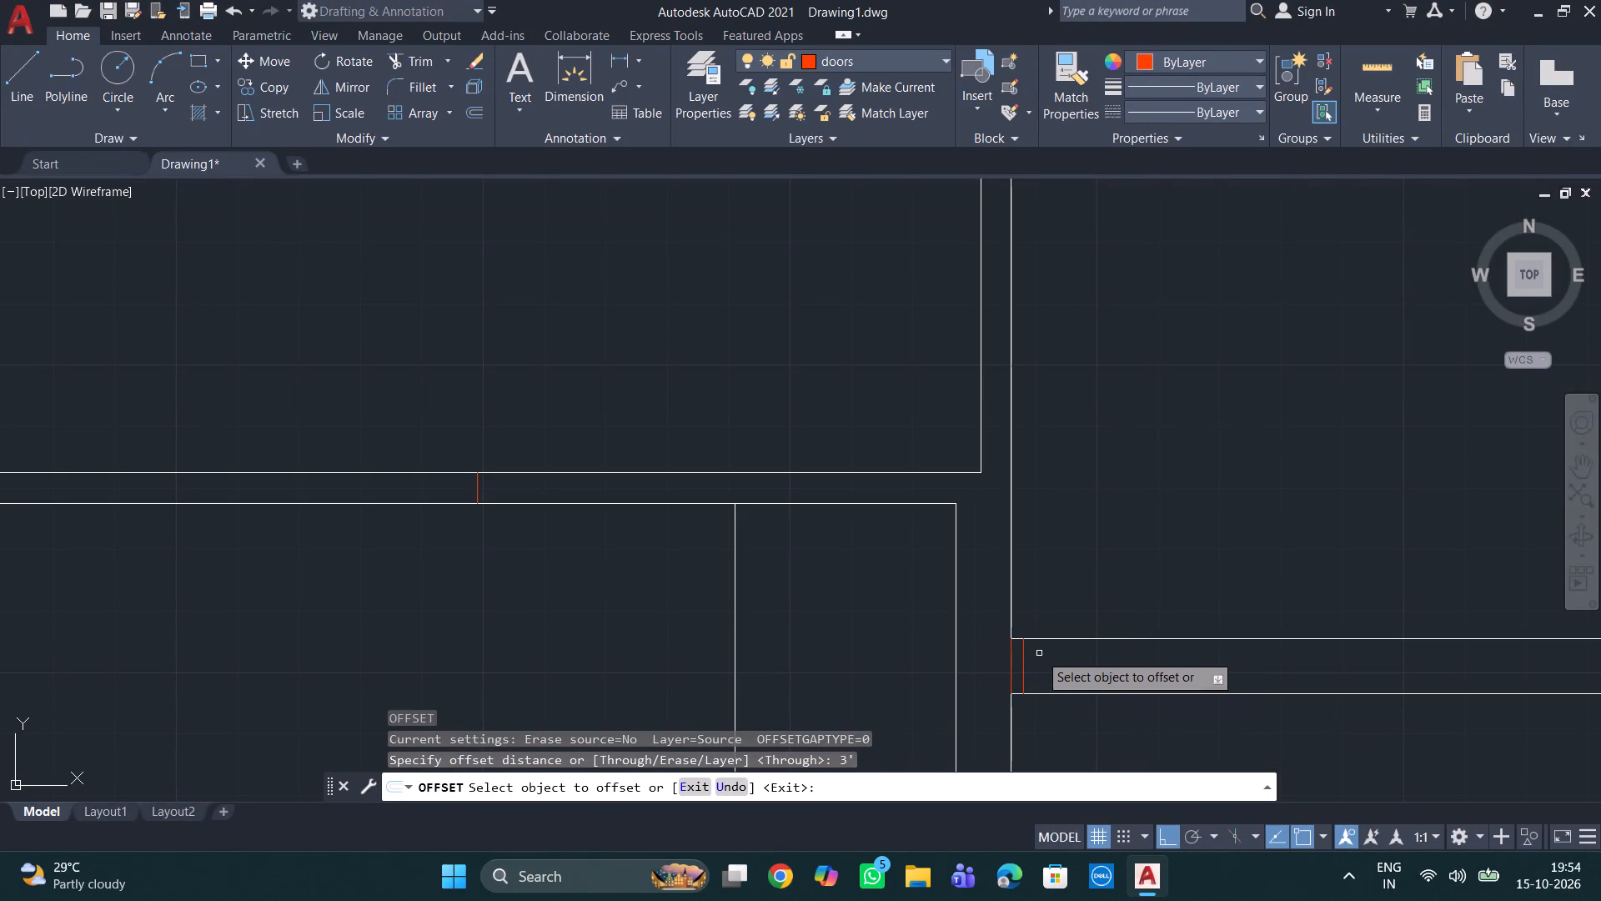
pyautogui.click(1024, 658)
pyautogui.click(1182, 672)
pyautogui.scroll(-3, 1319, 763)
pyautogui.moveTo(1323, 765); pyautogui.dragTo(1207, 566, button='middle')
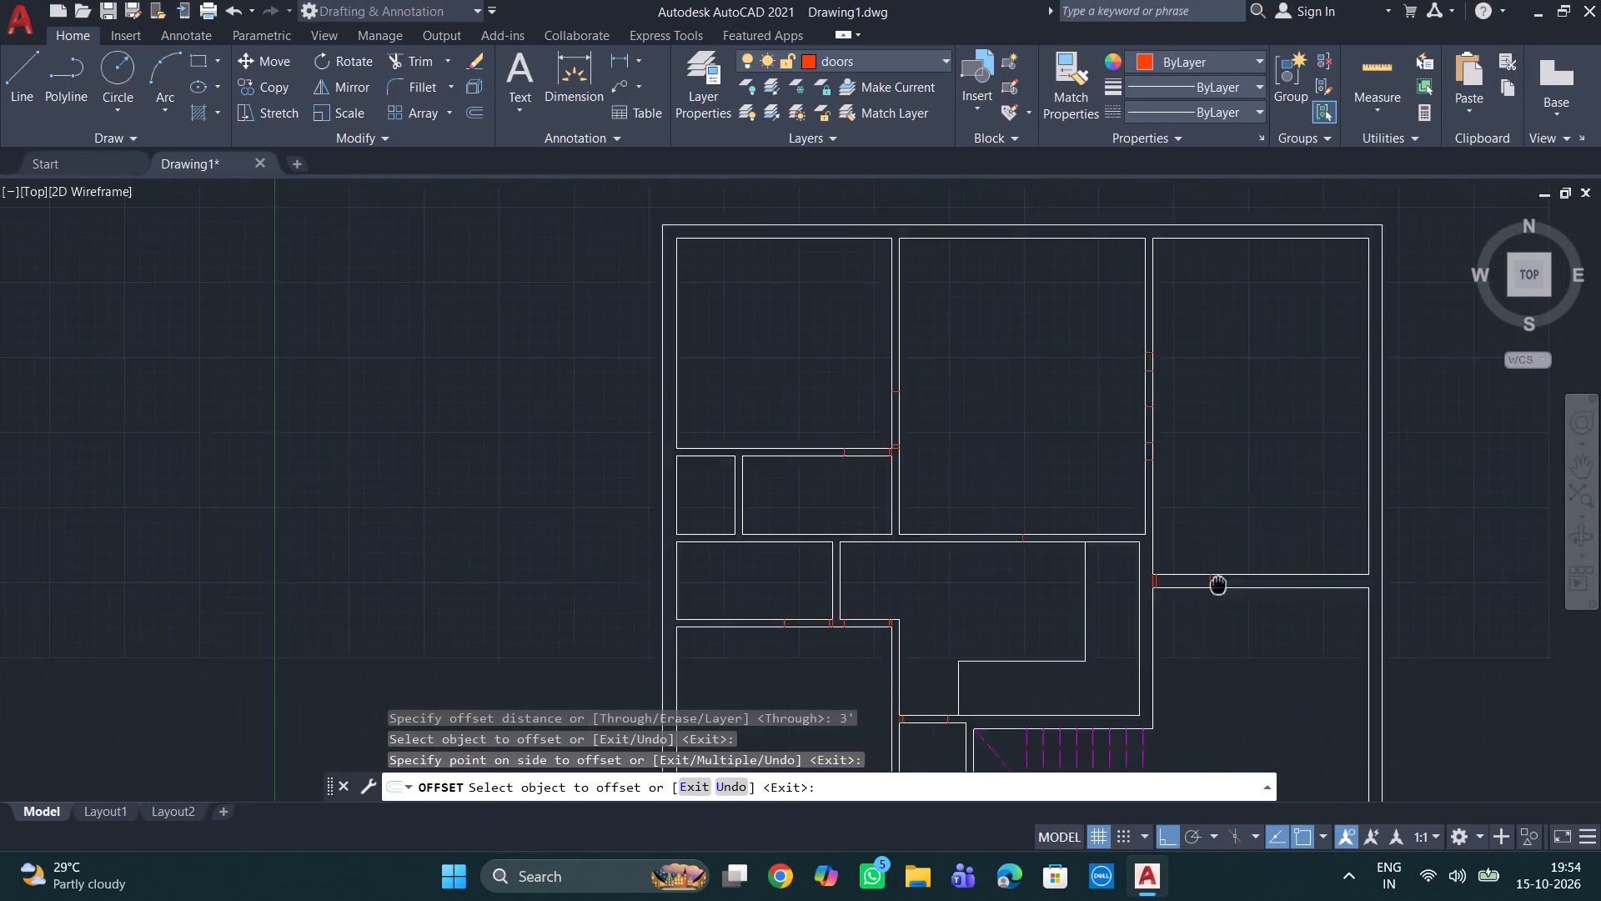
pyautogui.moveTo(1207, 566); pyautogui.dragTo(1166, 515, button='middle')
pyautogui.press('Escape')
pyautogui.press('Escape')
pyautogui.press('Escape')
pyautogui.press('Escape')
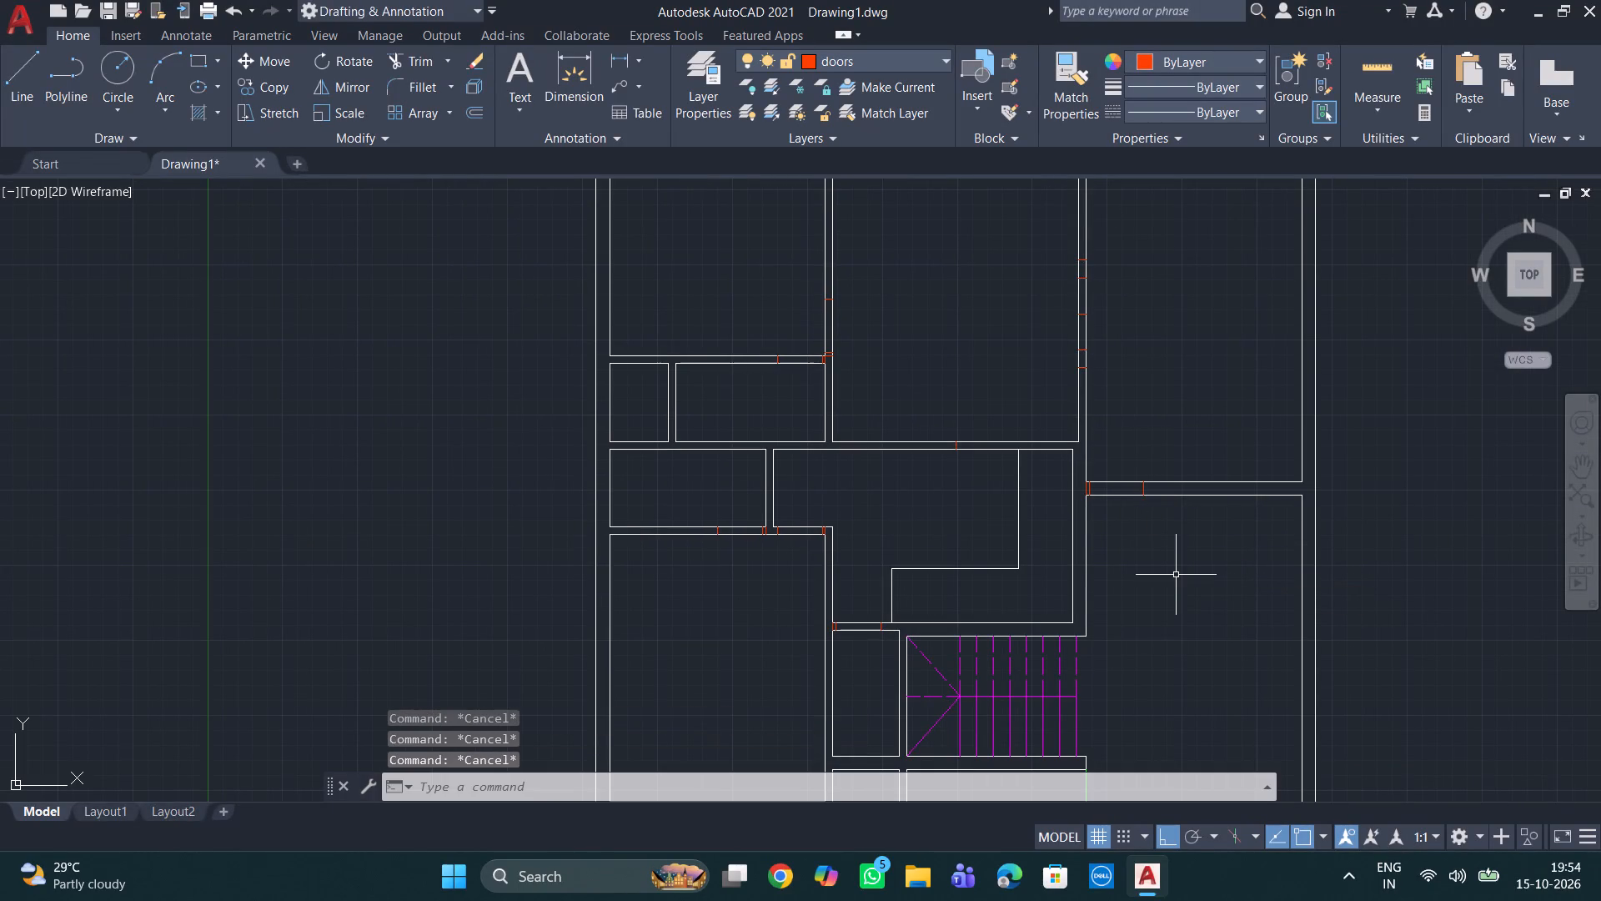
# Trim both wall lines between the 3' door marks in the wall separating the two right-hand rooms.
pyautogui.press('r')
pyautogui.press('BackSpace')
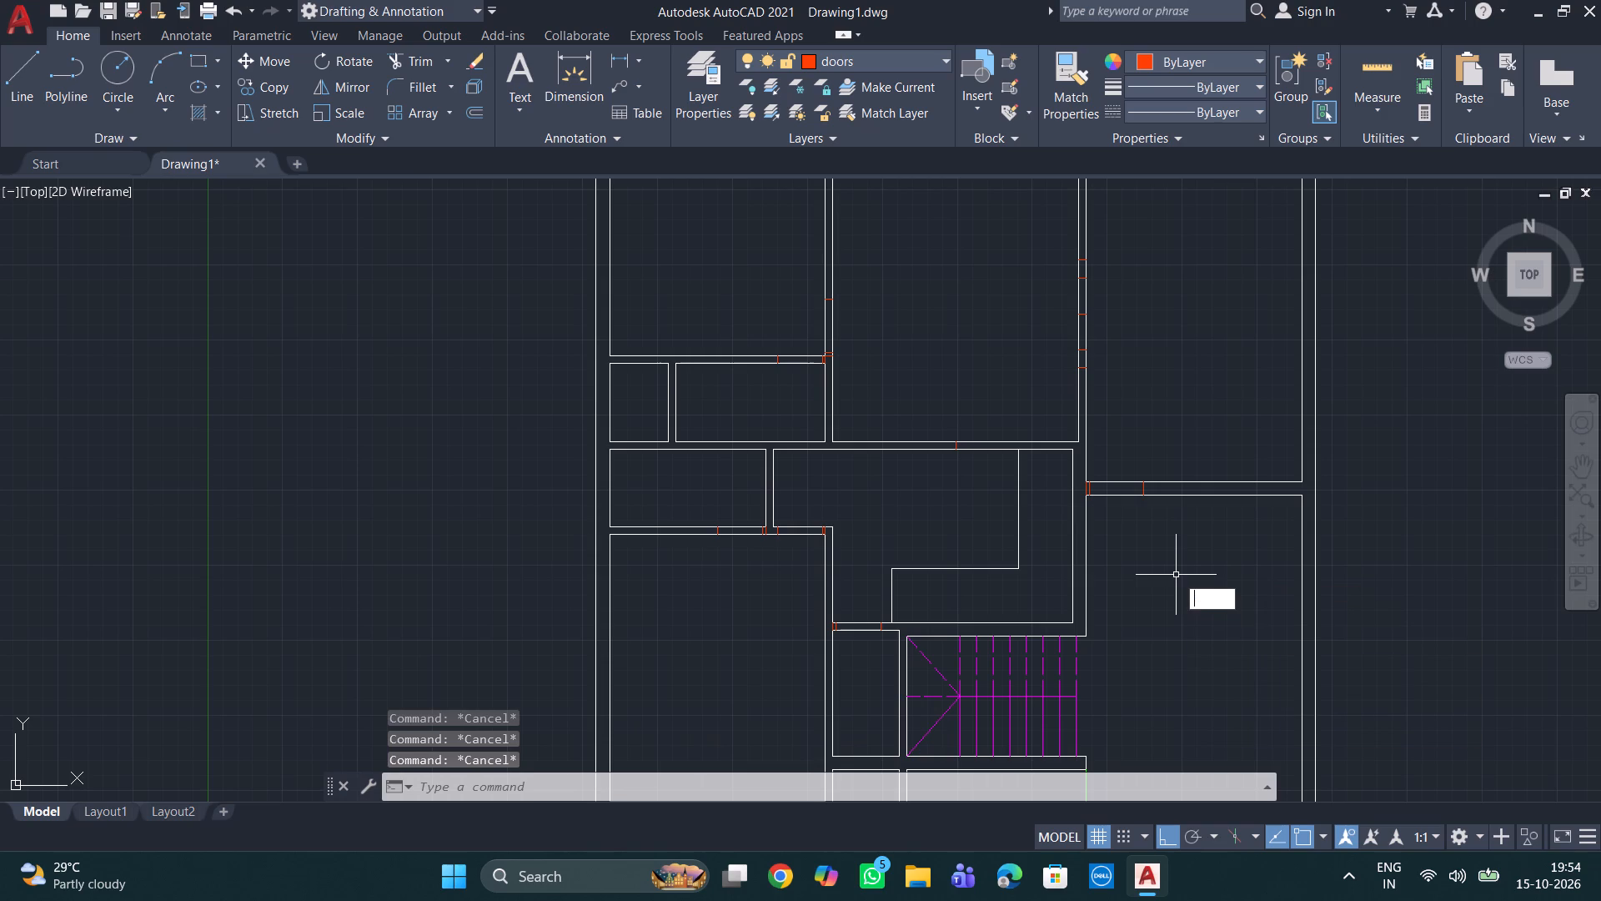
pyautogui.write('tr')
pyautogui.press('Return')
pyautogui.press('Return')
pyautogui.scroll(2, 1102, 517)
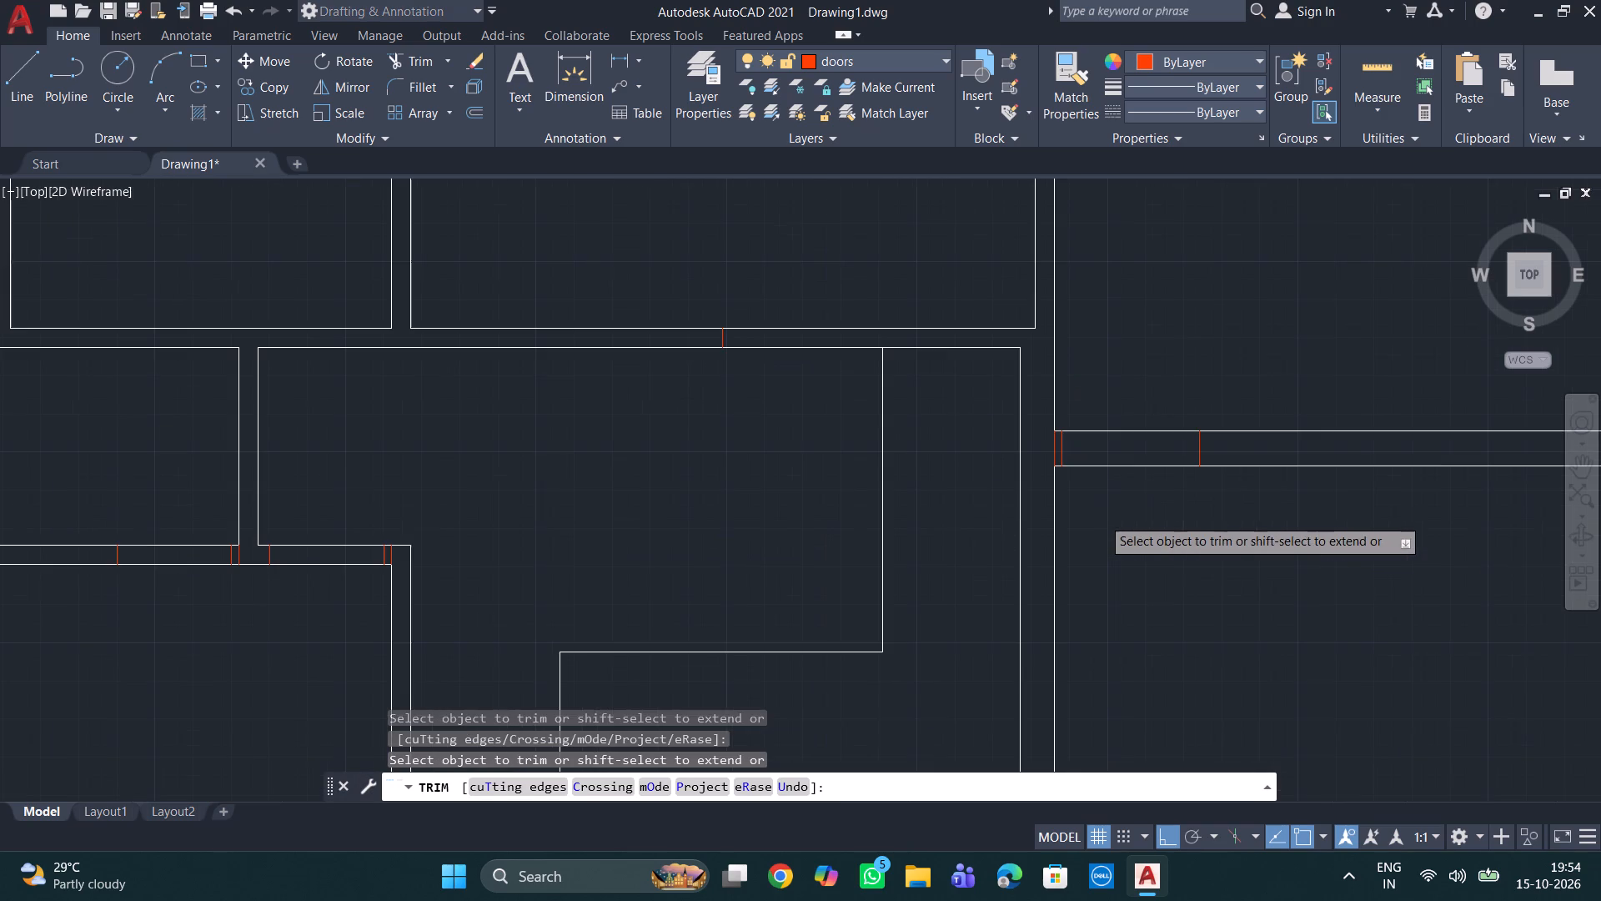
pyautogui.moveTo(1115, 513); pyautogui.dragTo(1117, 502)
pyautogui.doubleClick(1115, 365)
# Trim the wall between the upper-middle and upper-right rooms across its lower door segments, removing the door line between them.
pyautogui.scroll(-2, 1127, 379)
pyautogui.moveTo(1127, 379); pyautogui.dragTo(1104, 576, button='middle')
pyautogui.scroll(2, 1117, 506)
pyautogui.click(1067, 443)
pyautogui.click(917, 415)
pyautogui.click(1149, 384)
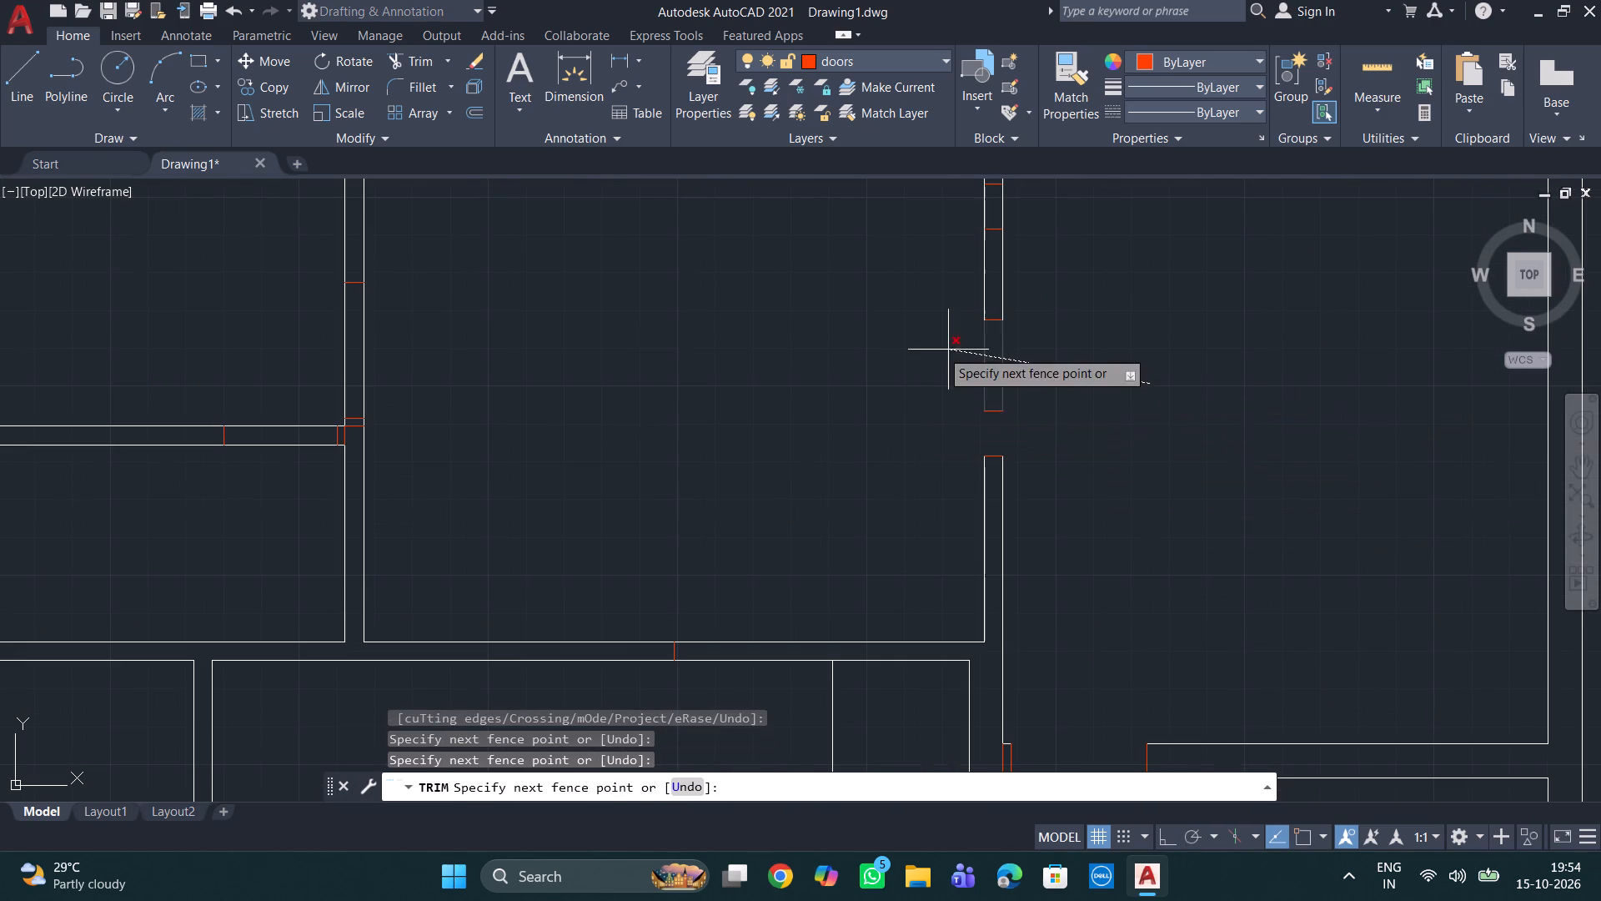
pyautogui.click(919, 346)
pyautogui.click(990, 410)
# Trim the remaining upper door segments of the same wall and its leftover inner door lines to form one continuous opening.
pyautogui.scroll(-2, 1053, 389)
pyautogui.moveTo(1053, 389); pyautogui.dragTo(1069, 531, button='middle')
pyautogui.scroll(1, 1077, 516)
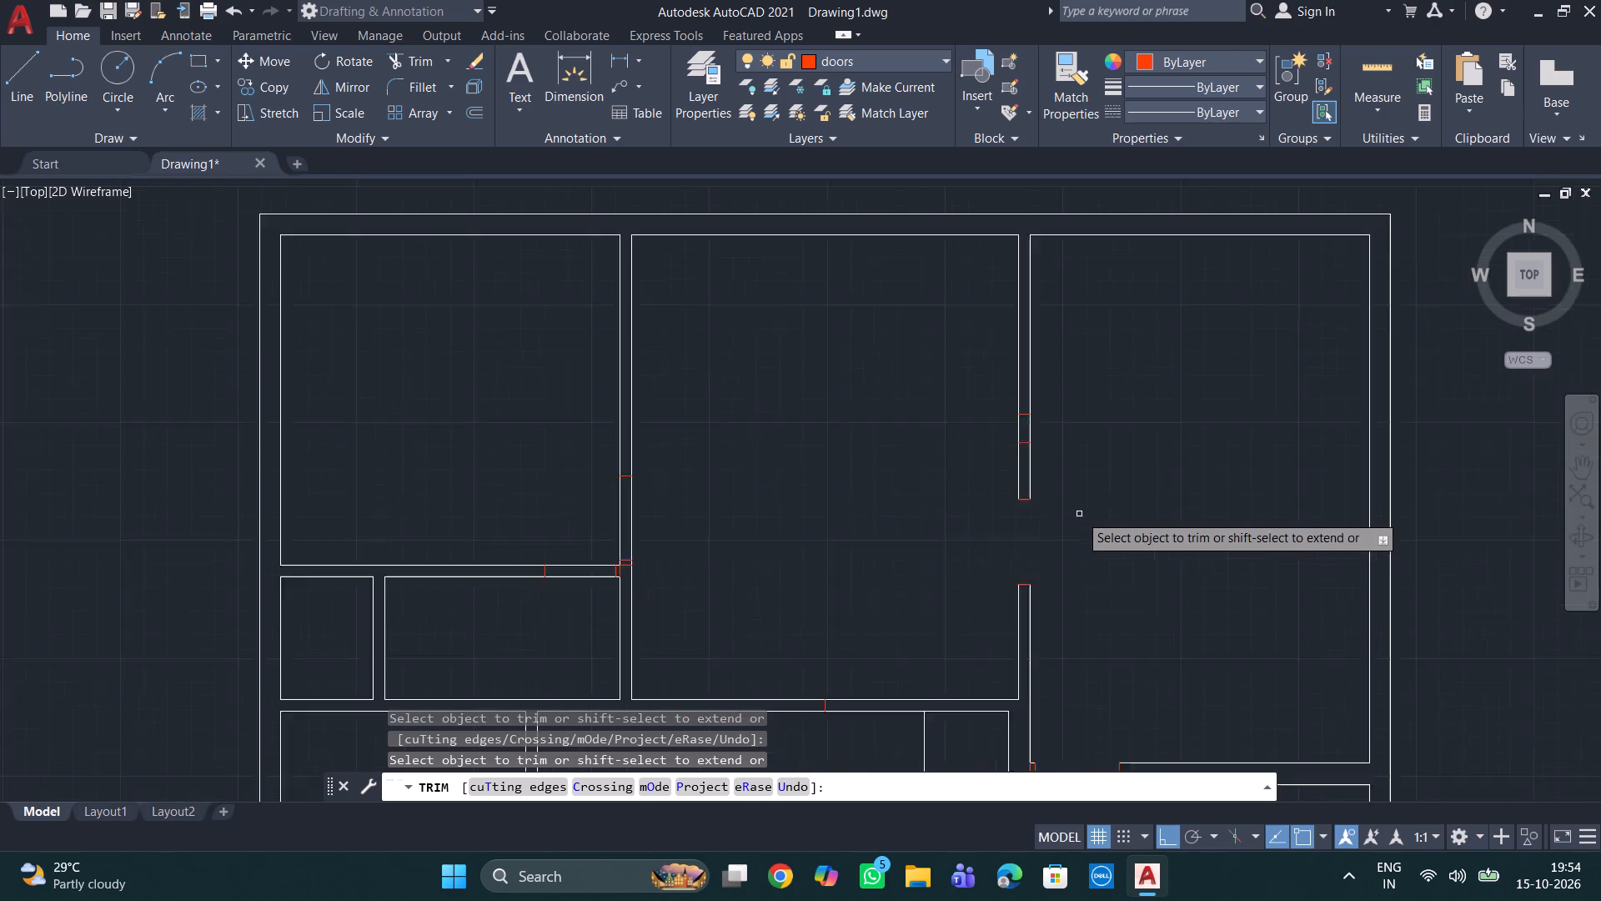
pyautogui.scroll(1, 1079, 514)
pyautogui.click(1028, 370)
pyautogui.click(943, 386)
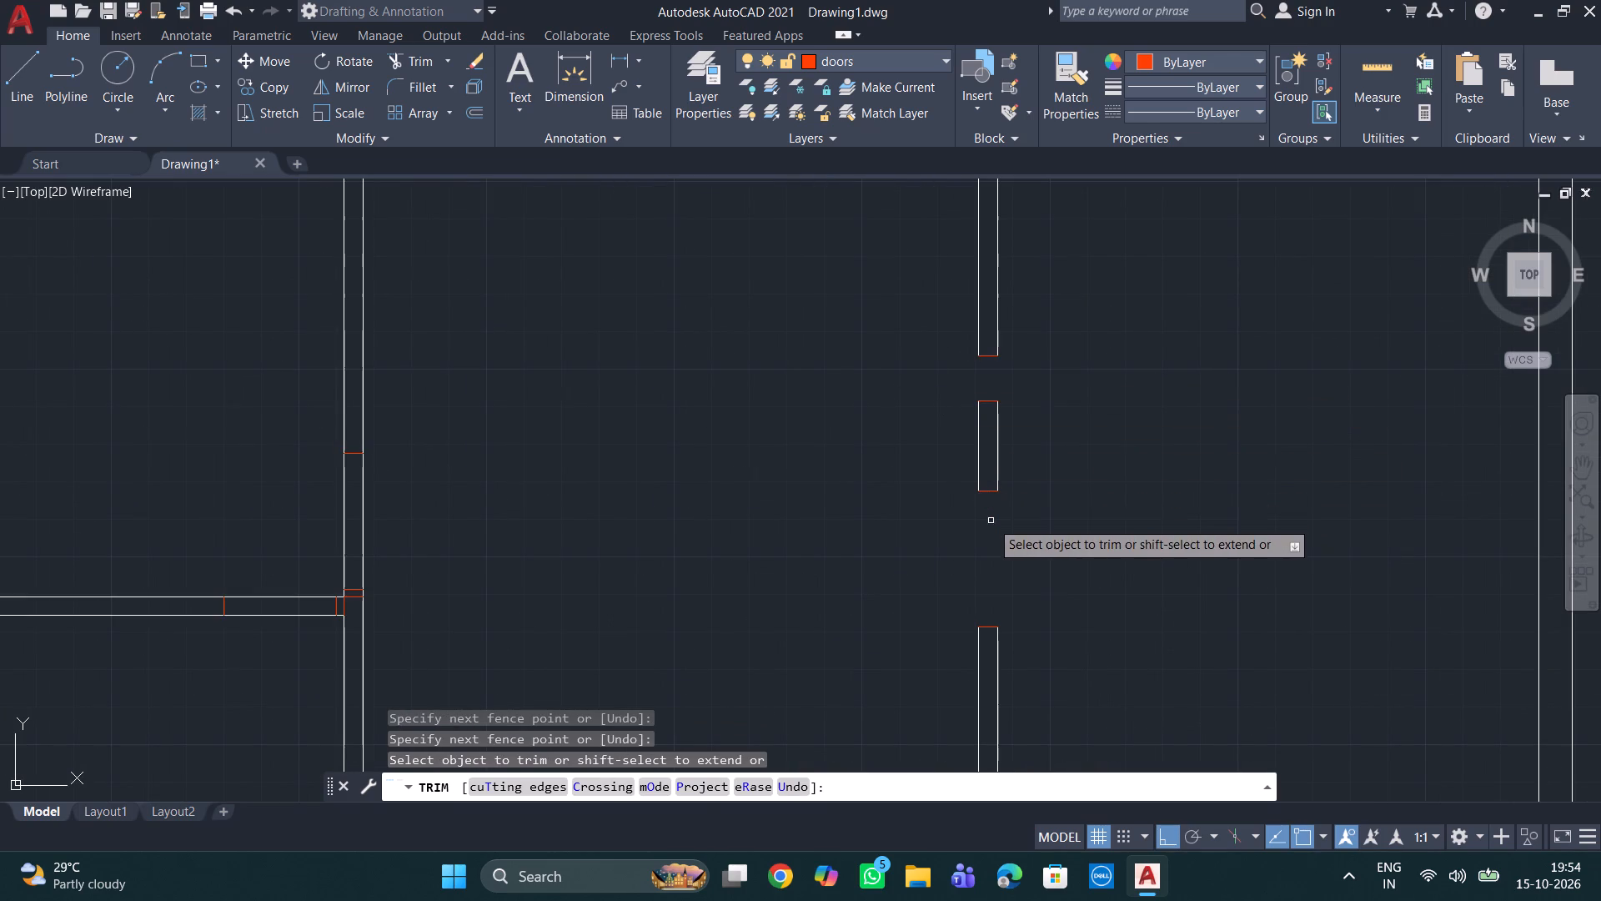
pyautogui.click(1077, 430)
pyautogui.click(916, 457)
pyautogui.click(984, 400)
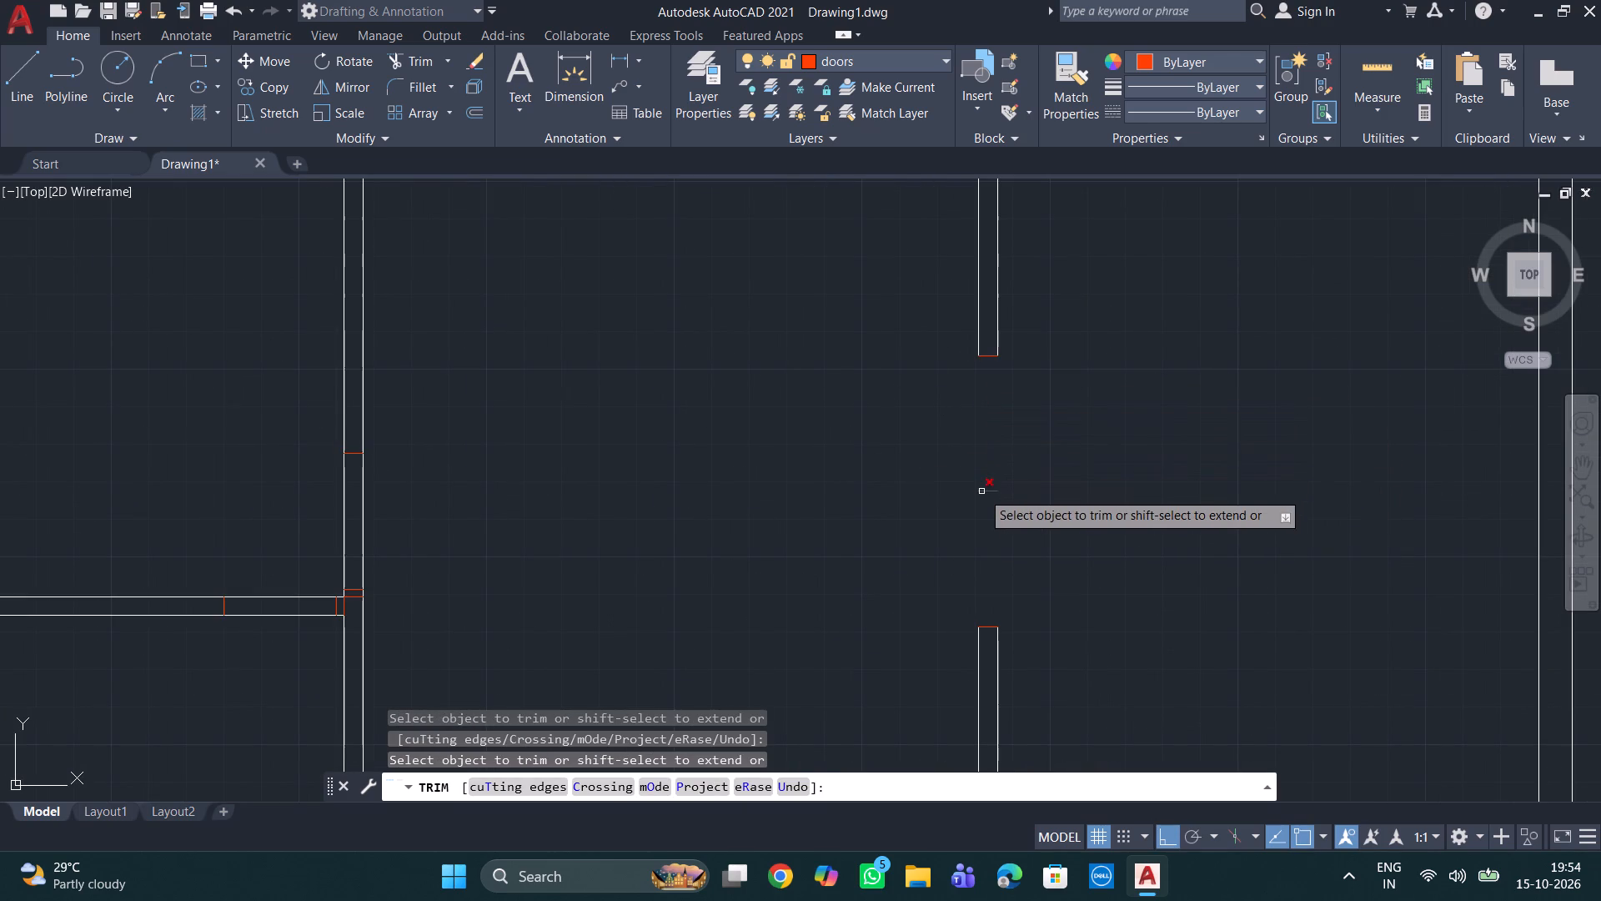
pyautogui.click(981, 491)
# Trim the upper line of the upper-middle room's bottom wall between its door line and the room's west wall.
pyautogui.scroll(-2, 1053, 494)
pyautogui.scroll(2, 931, 612)
pyautogui.moveTo(851, 688); pyautogui.dragTo(851, 685, button='middle')
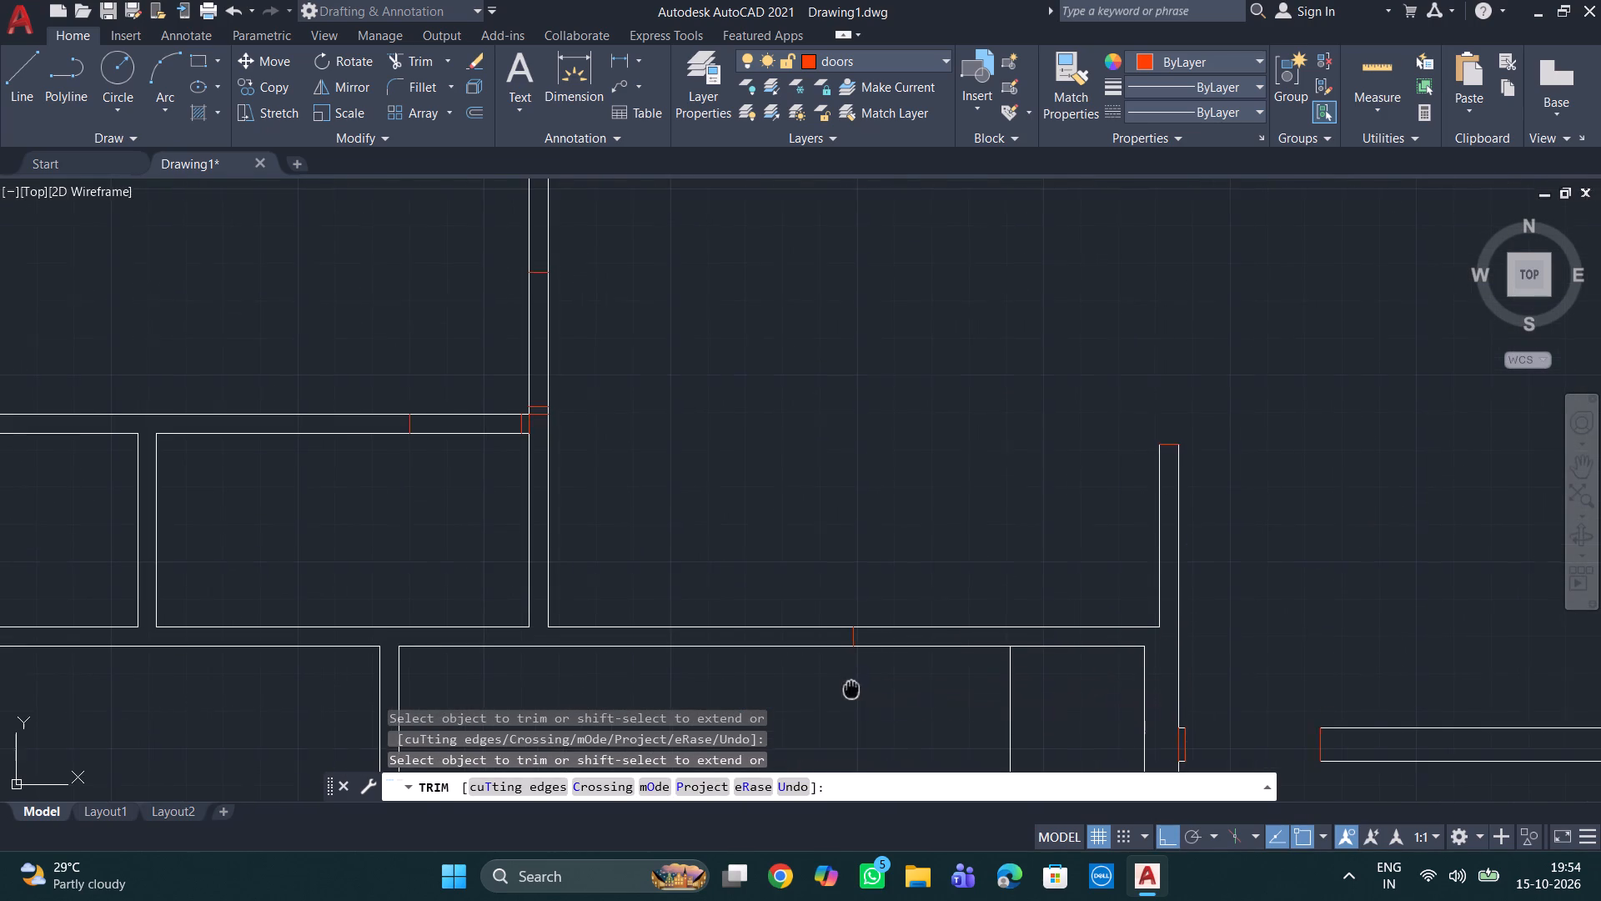
pyautogui.moveTo(851, 685); pyautogui.dragTo(920, 558, button='middle')
pyautogui.scroll(-2, 924, 554)
pyautogui.scroll(1, 859, 506)
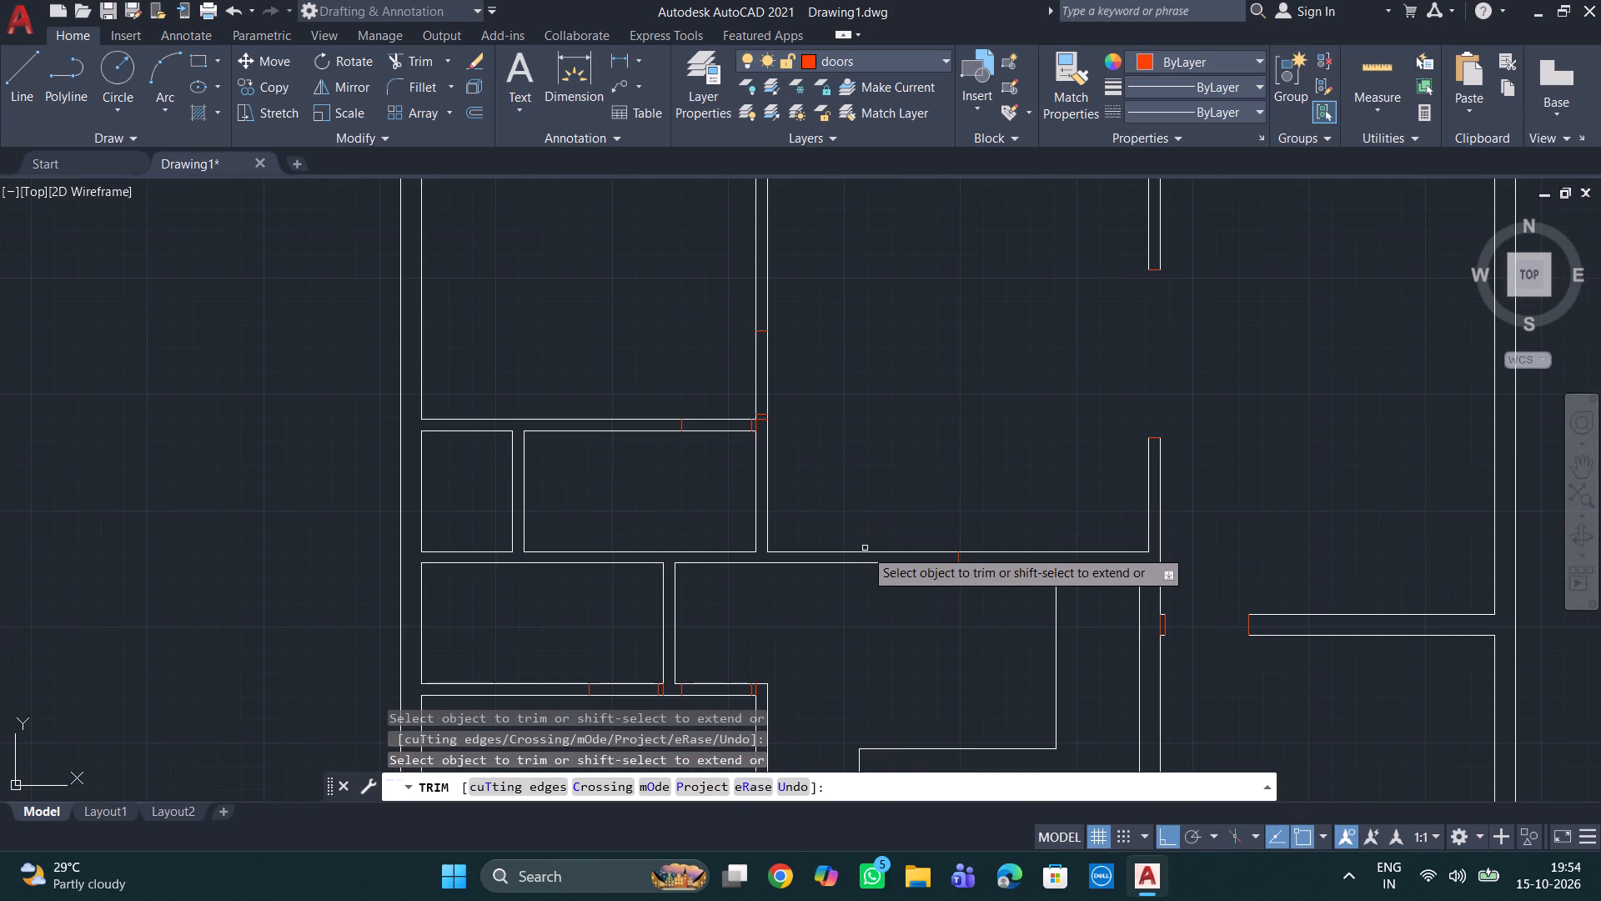
pyautogui.click(866, 553)
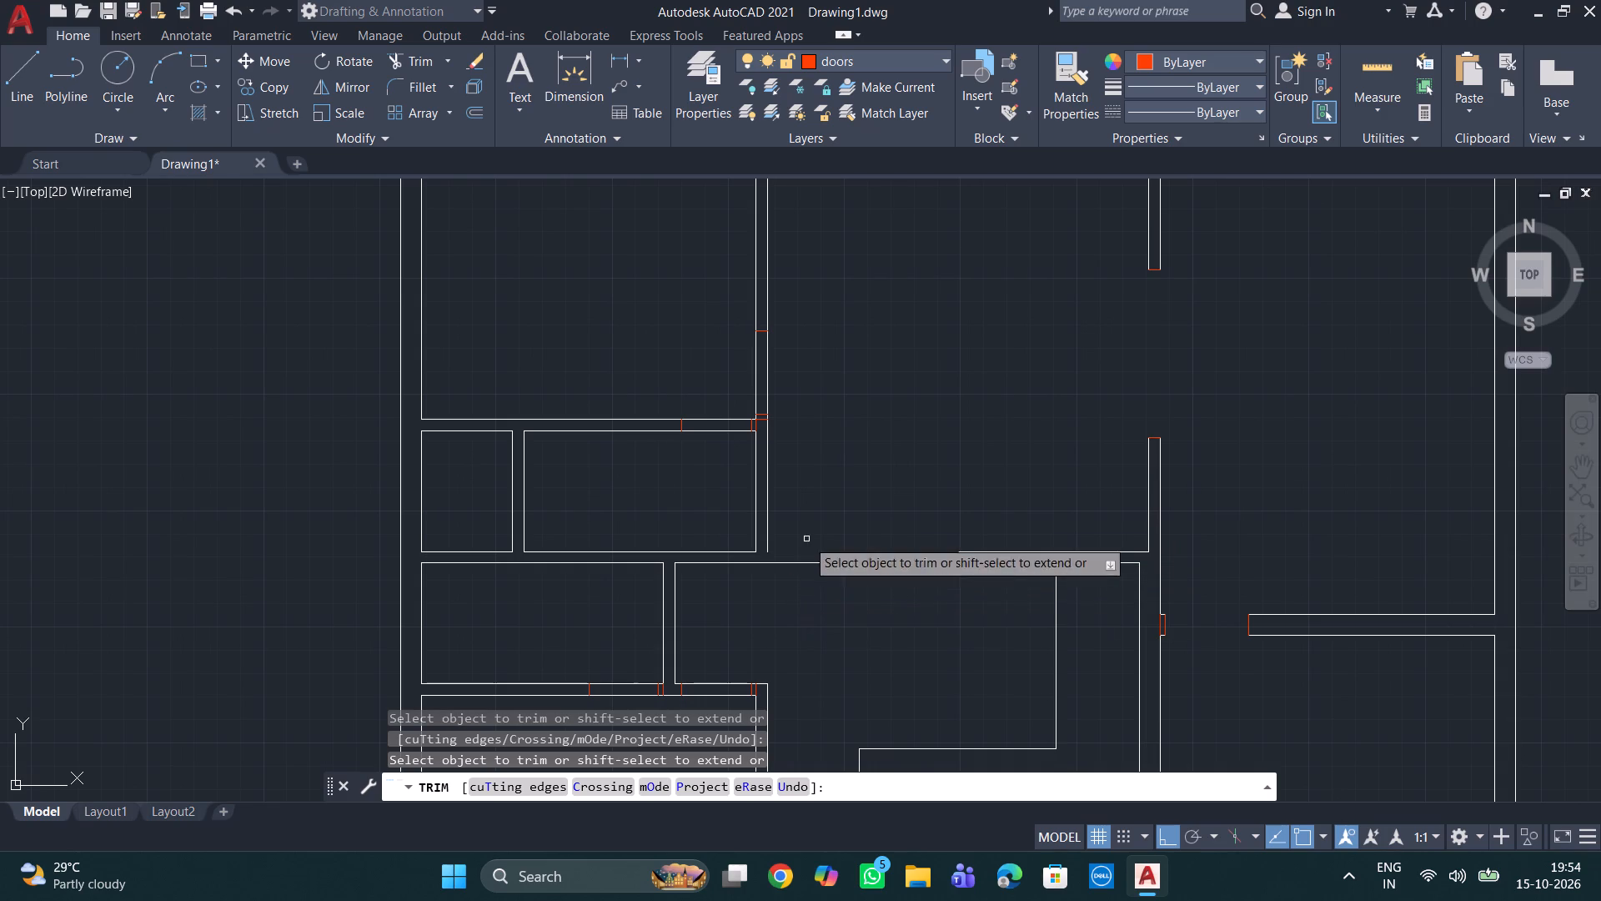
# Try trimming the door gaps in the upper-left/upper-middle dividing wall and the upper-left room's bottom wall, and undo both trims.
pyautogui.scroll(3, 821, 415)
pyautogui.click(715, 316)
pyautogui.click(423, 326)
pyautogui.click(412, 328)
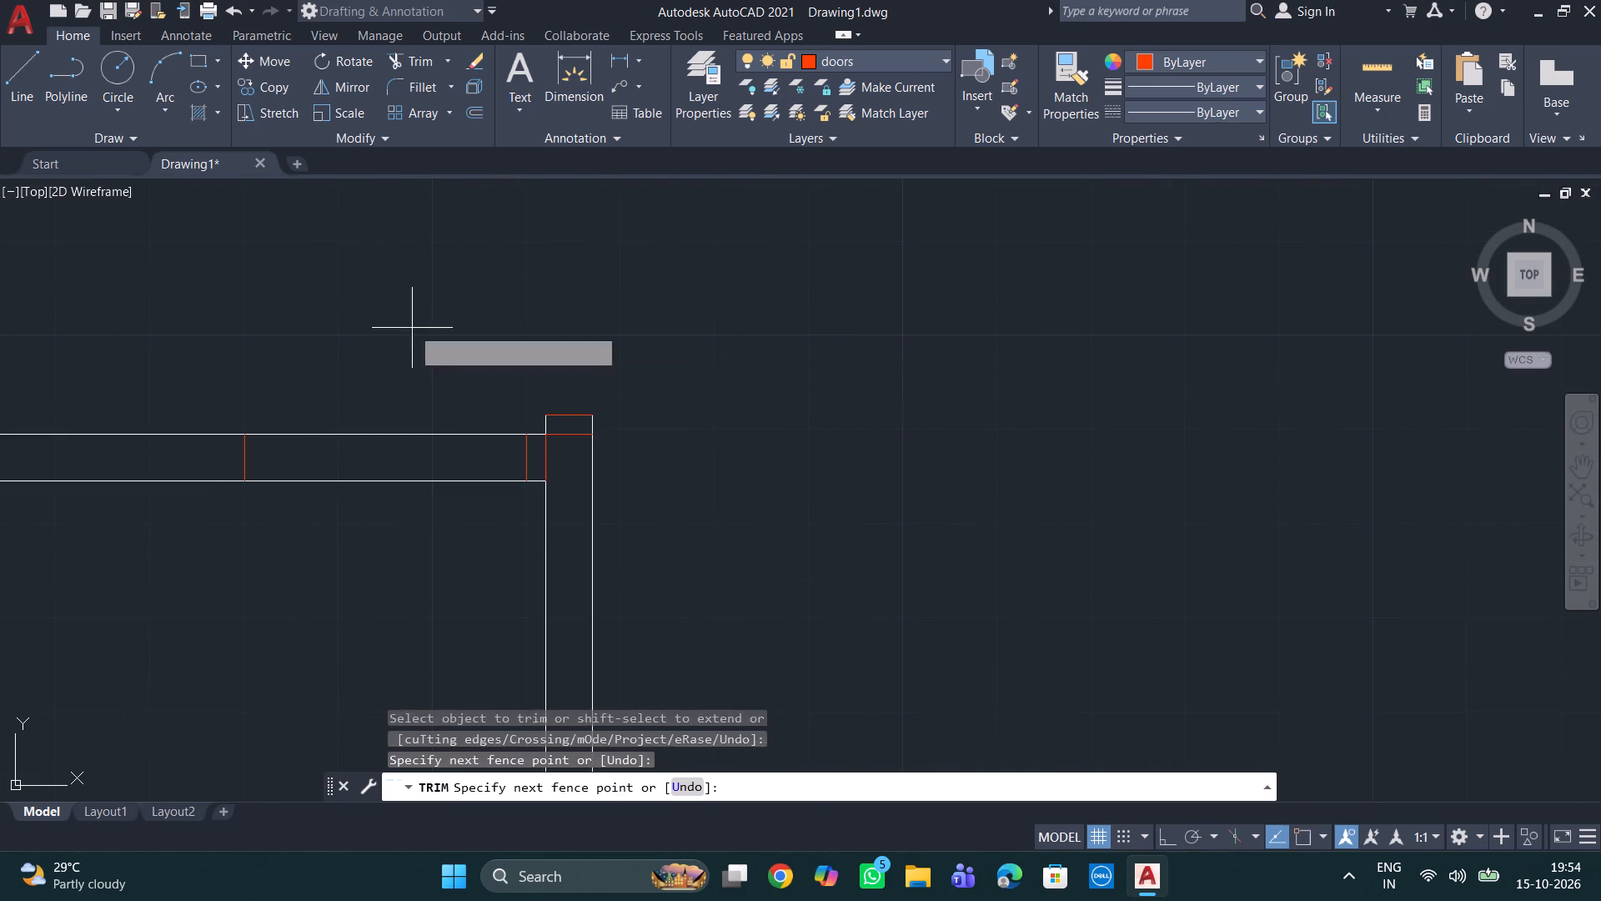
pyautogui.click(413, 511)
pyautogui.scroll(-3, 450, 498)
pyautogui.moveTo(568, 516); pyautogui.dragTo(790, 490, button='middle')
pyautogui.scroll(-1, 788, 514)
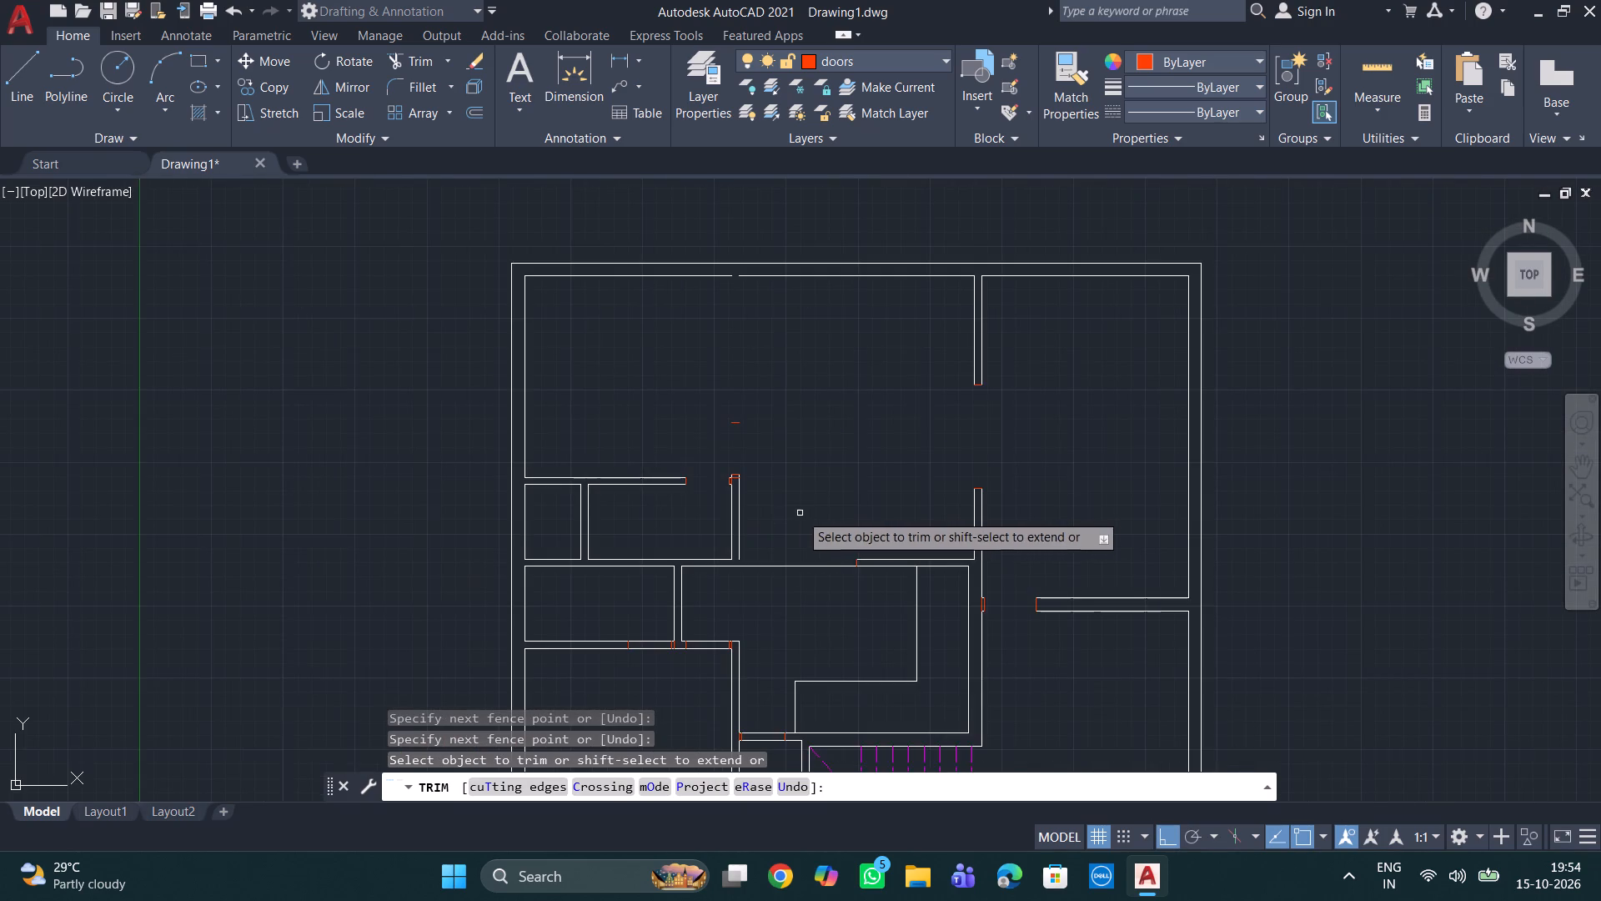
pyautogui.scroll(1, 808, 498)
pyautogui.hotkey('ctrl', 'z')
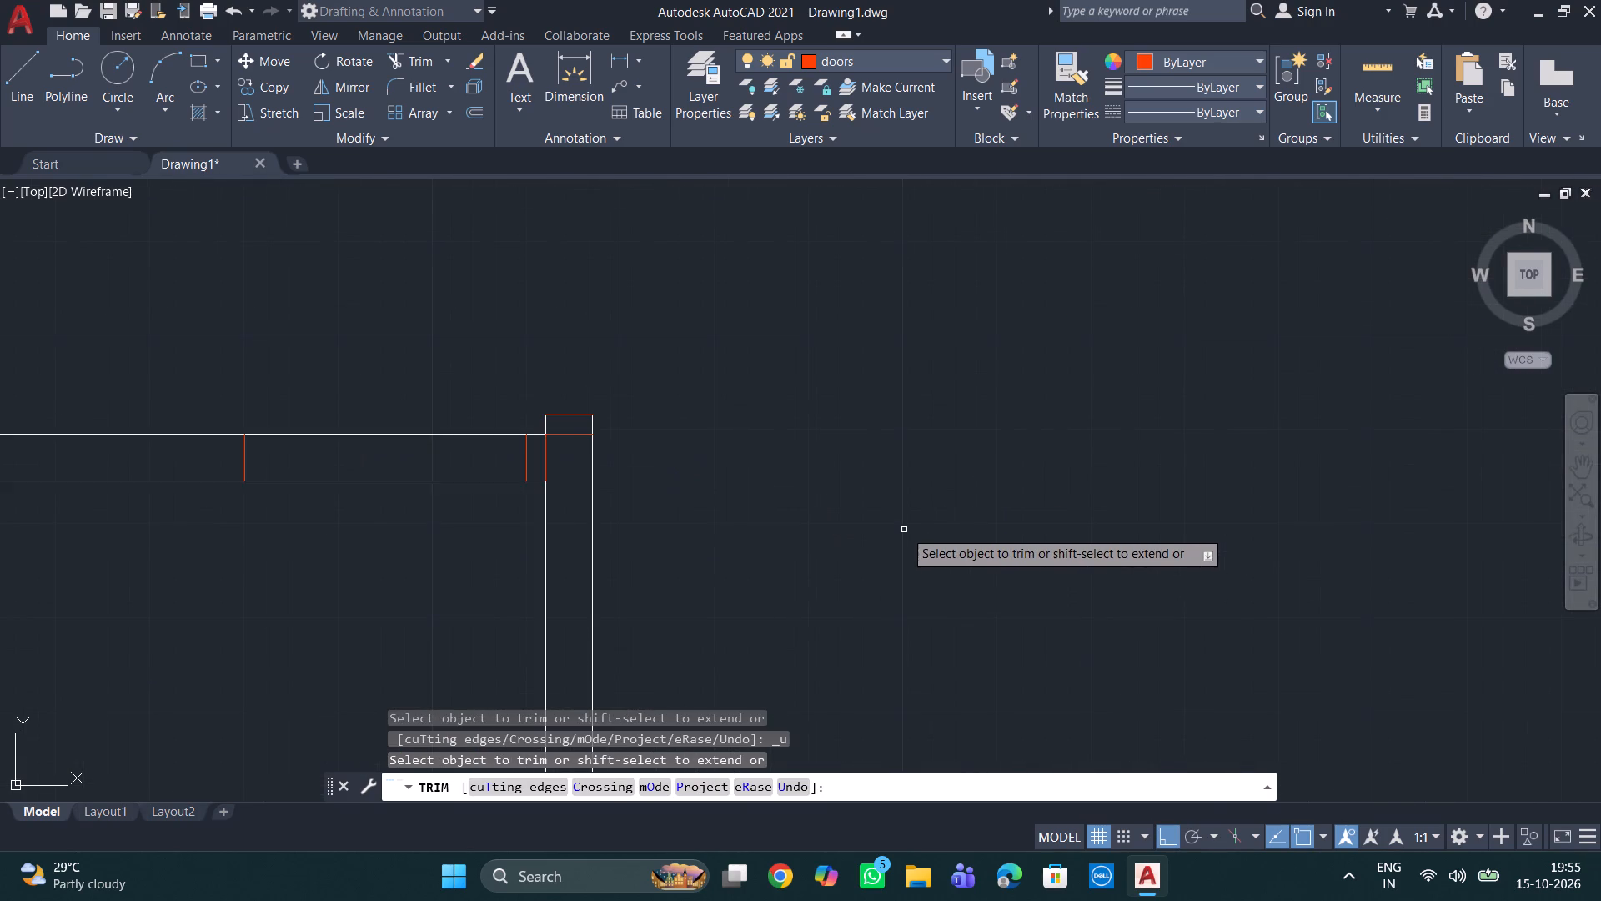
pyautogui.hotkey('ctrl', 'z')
# Trim both wall lines between the door marks in the upper-left room's east wall and in its bottom wall.
pyautogui.scroll(-2, 813, 453)
pyautogui.moveTo(828, 434); pyautogui.dragTo(831, 479, button='middle')
pyautogui.scroll(2, 826, 485)
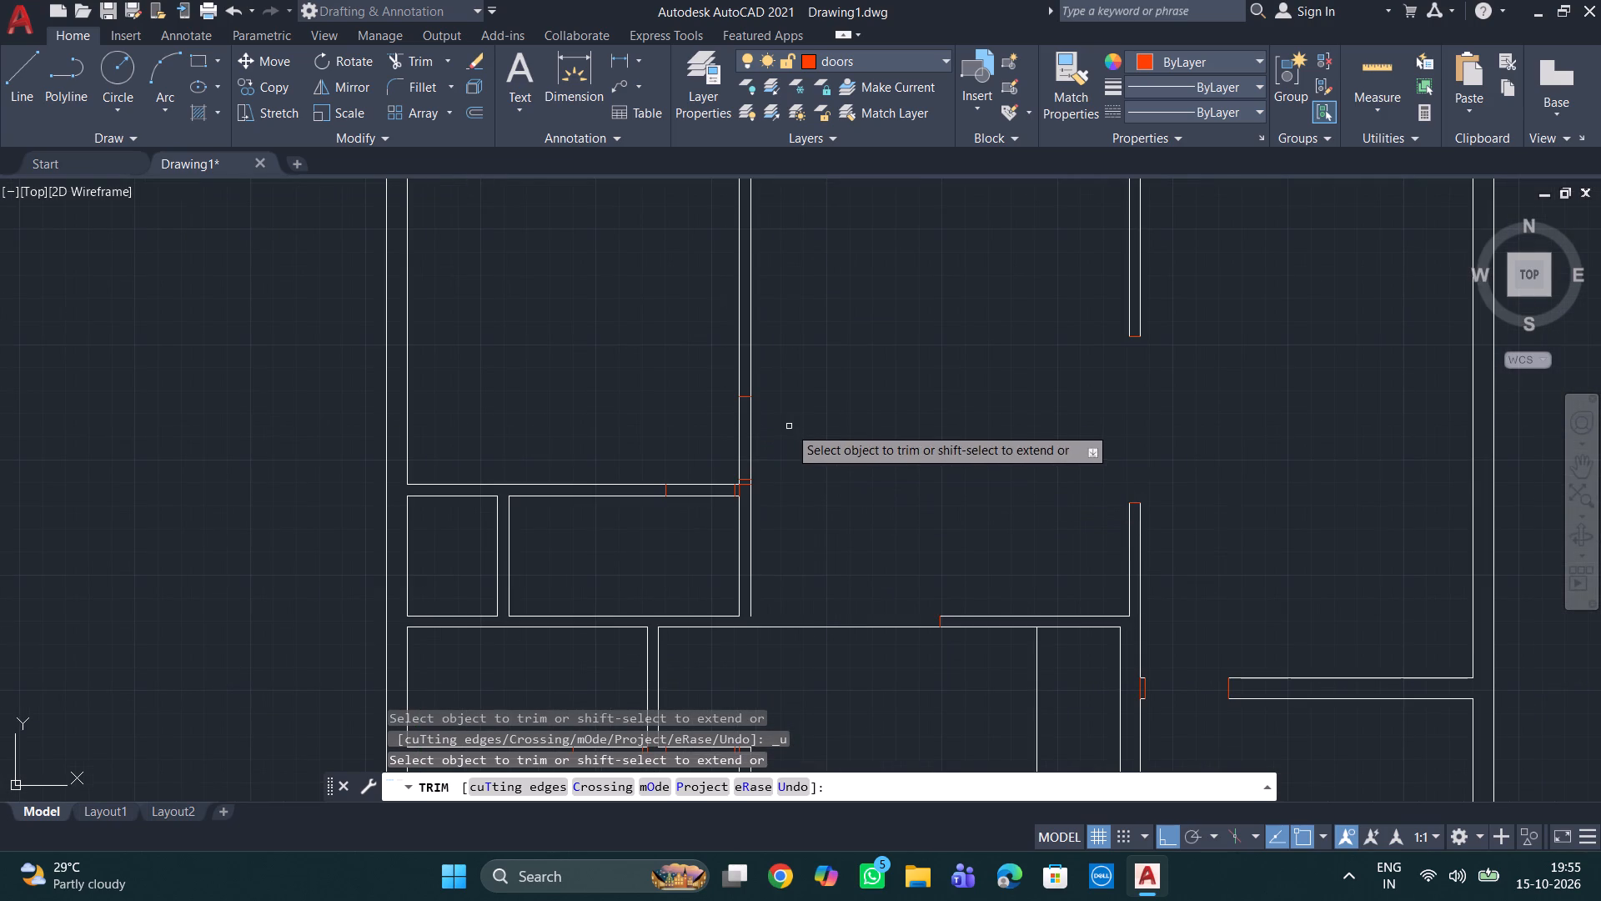
pyautogui.click(789, 426)
pyautogui.click(691, 444)
pyautogui.click(690, 440)
pyautogui.click(705, 551)
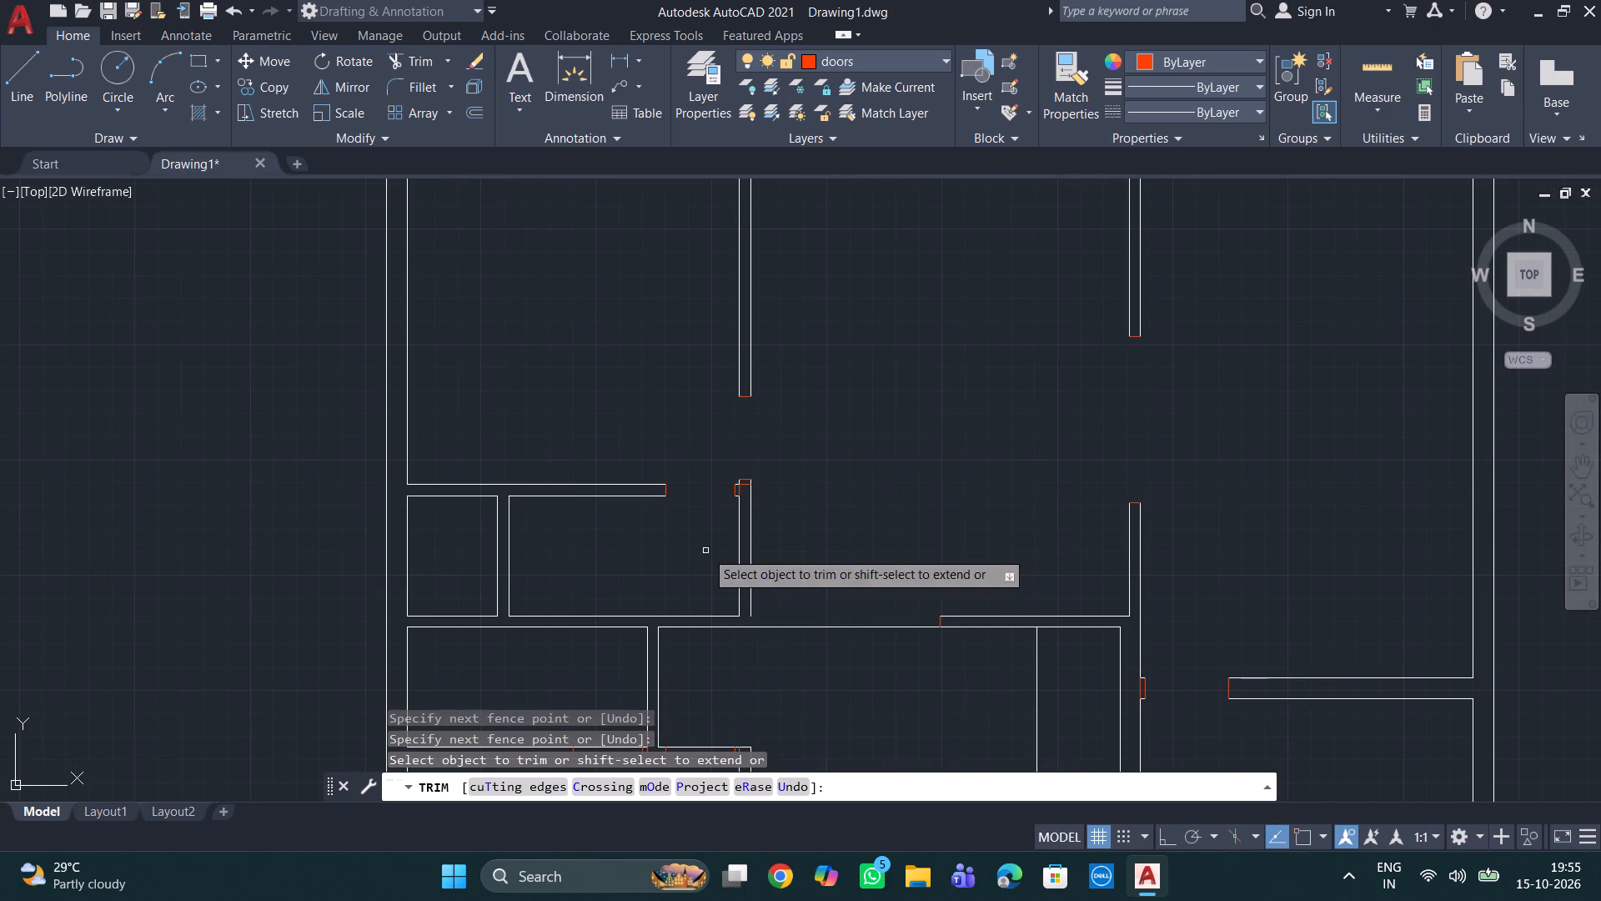
# Trim the two door openings in the wall above the lower-left room, on either side of the short partition.
pyautogui.scroll(-1, 810, 513)
pyautogui.moveTo(810, 513); pyautogui.dragTo(870, 448, button='middle')
pyautogui.scroll(1, 799, 575)
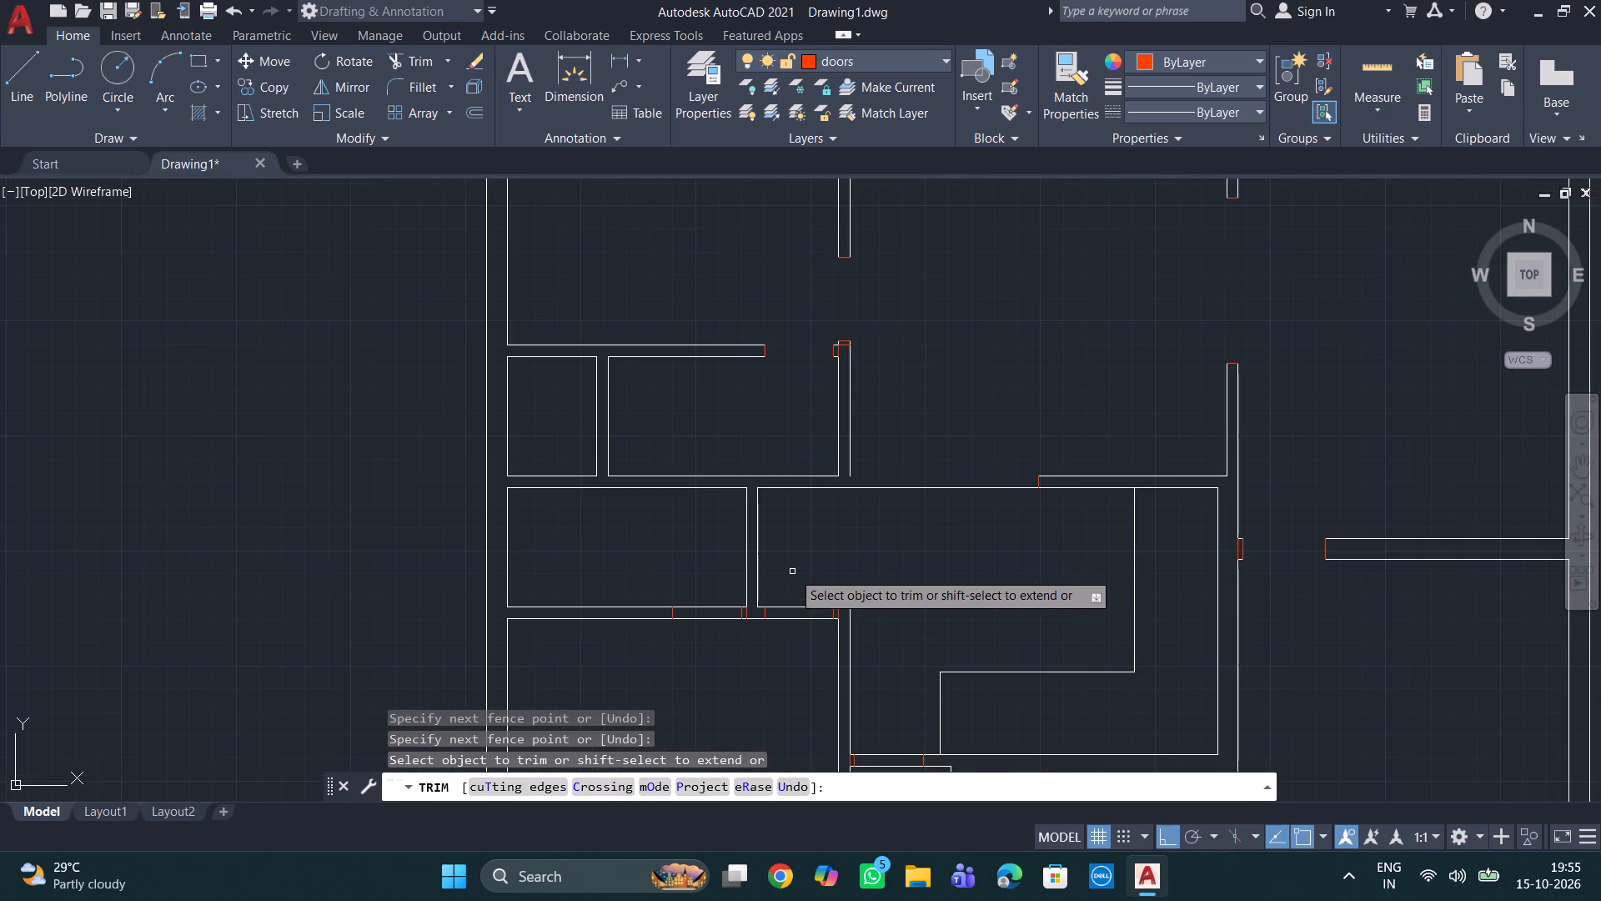
pyautogui.click(792, 571)
pyautogui.click(795, 657)
pyautogui.click(715, 568)
pyautogui.click(727, 664)
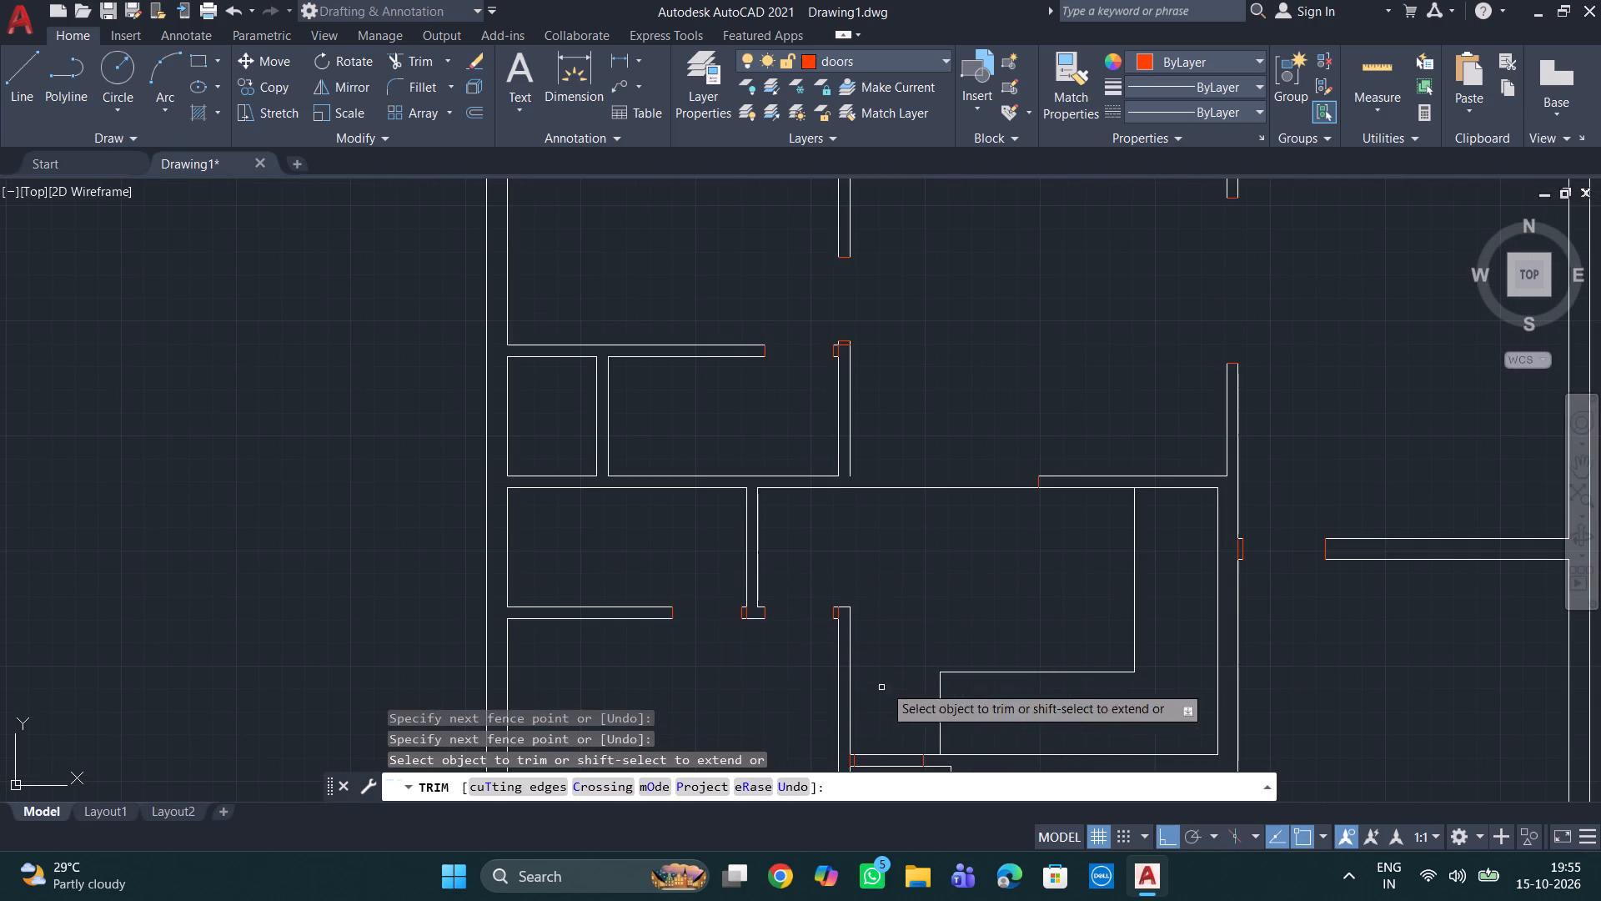
# Trim the wall between the door marks at the top of the narrow room beside the staircase and end the Trim command.
pyautogui.moveTo(903, 654); pyautogui.dragTo(887, 546, button='middle')
pyautogui.click(861, 628)
pyautogui.click(881, 696)
pyautogui.moveTo(1011, 614); pyautogui.dragTo(924, 534, button='middle')
pyautogui.moveTo(1278, 575); pyautogui.dragTo(1115, 408, button='middle')
pyautogui.scroll(-2, 1105, 447)
pyautogui.moveTo(1095, 497); pyautogui.dragTo(1107, 546, button='middle')
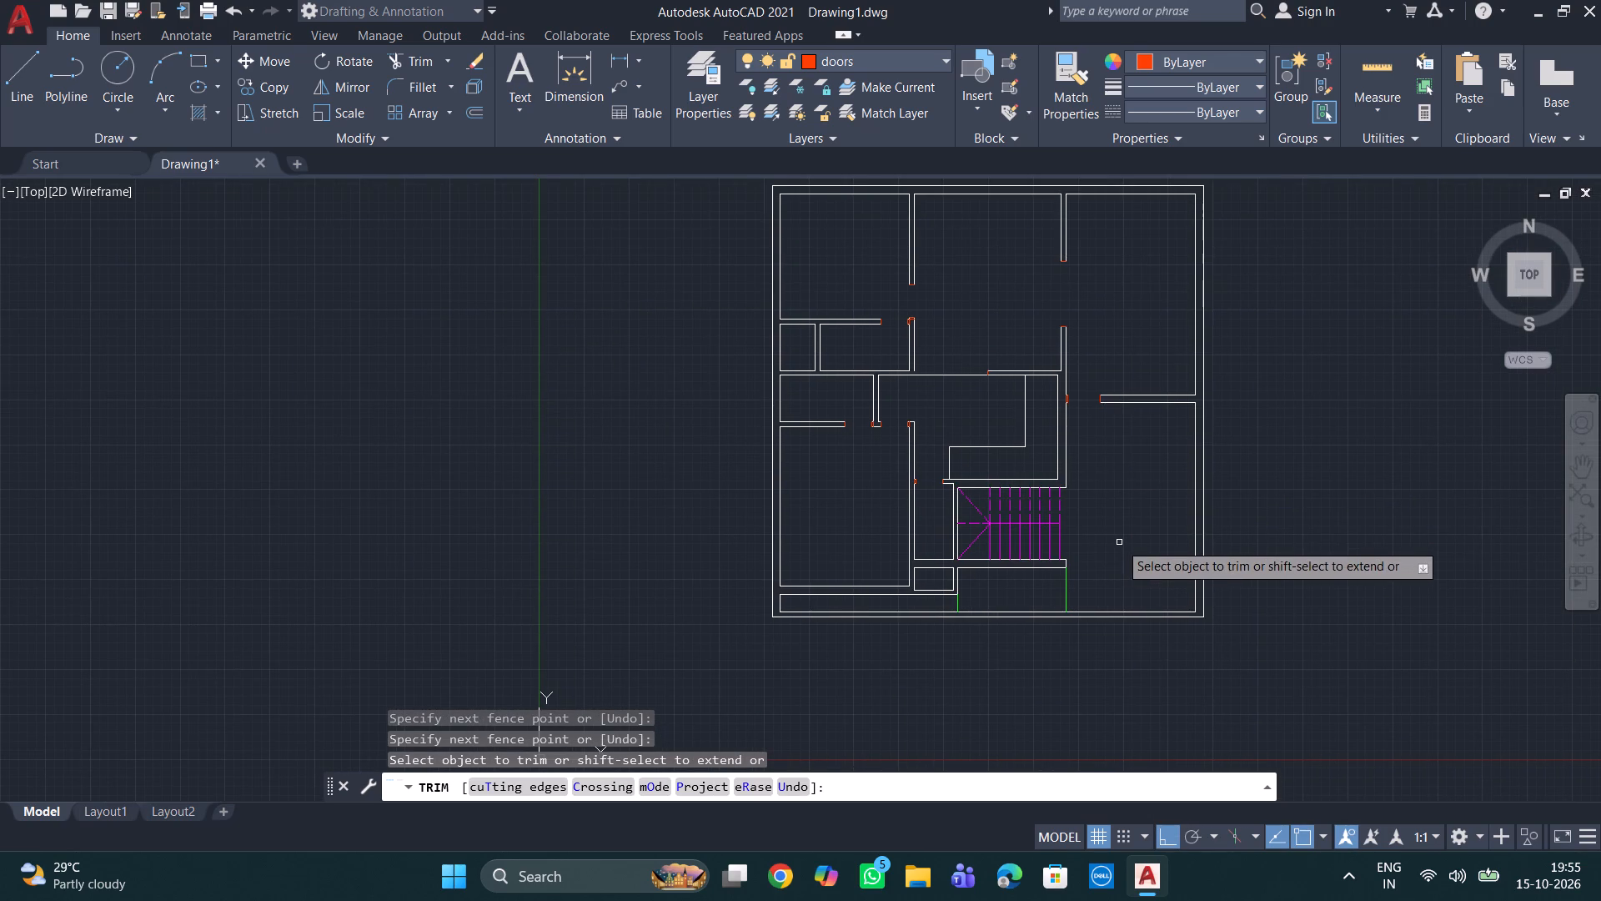
pyautogui.moveTo(1114, 515); pyautogui.dragTo(1113, 603, button='middle')
pyautogui.scroll(1, 1115, 599)
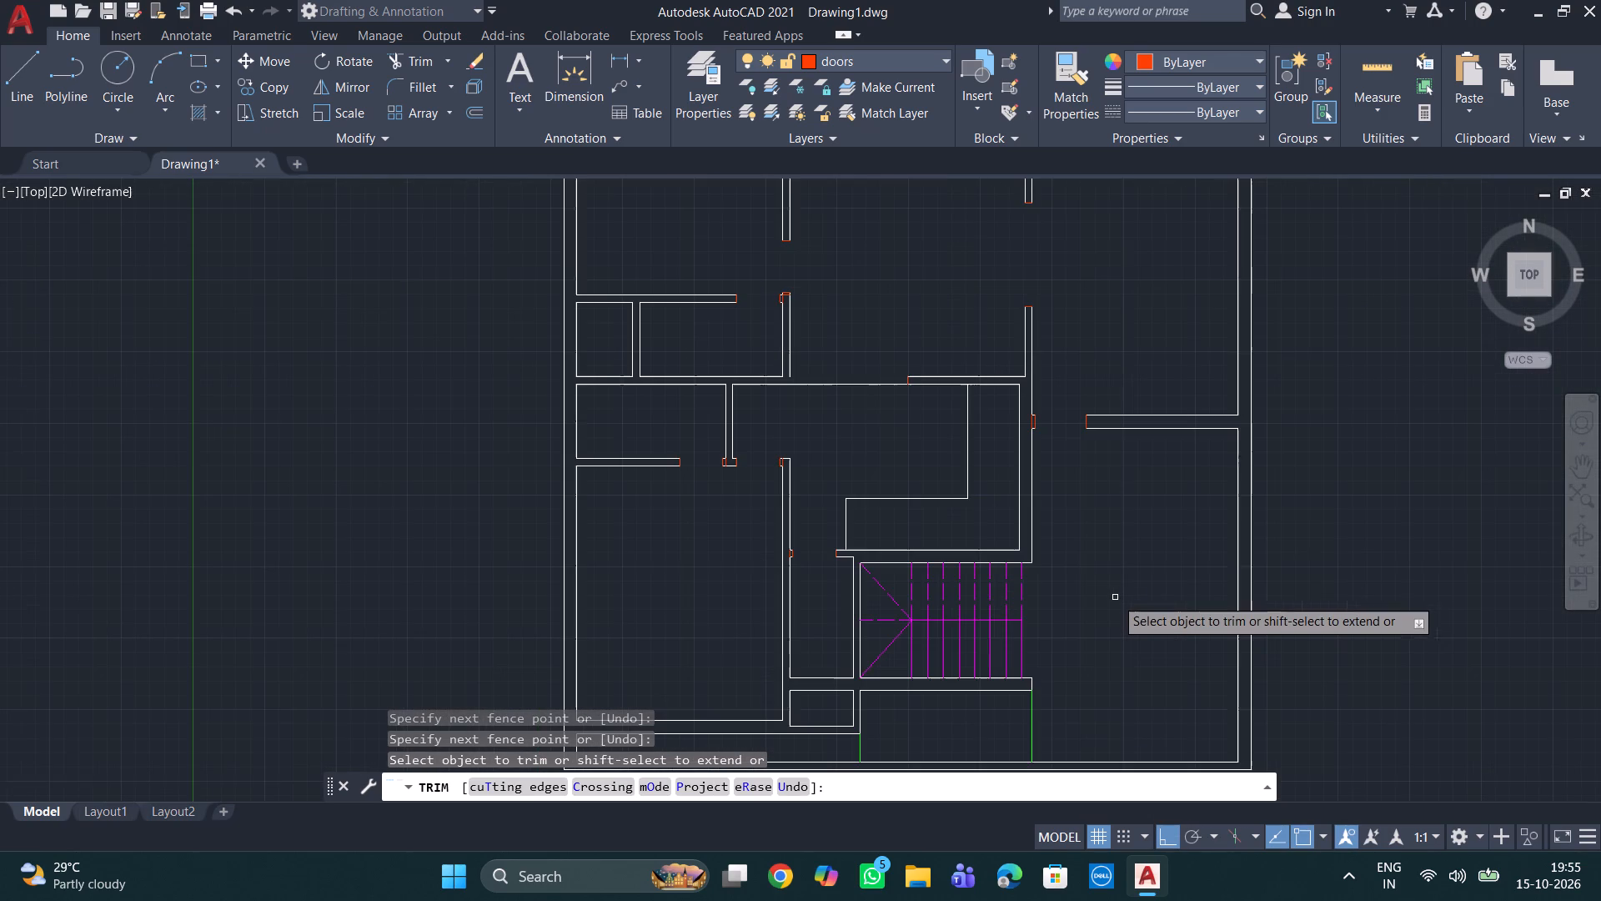
pyautogui.press('Escape')
pyautogui.press('Escape')
pyautogui.press('Escape')
# Extend the upper-middle room's west wall line down to the lower line of the horizontal wall and end the Extend command.
pyautogui.moveTo(1086, 511); pyautogui.dragTo(1072, 685, button='middle')
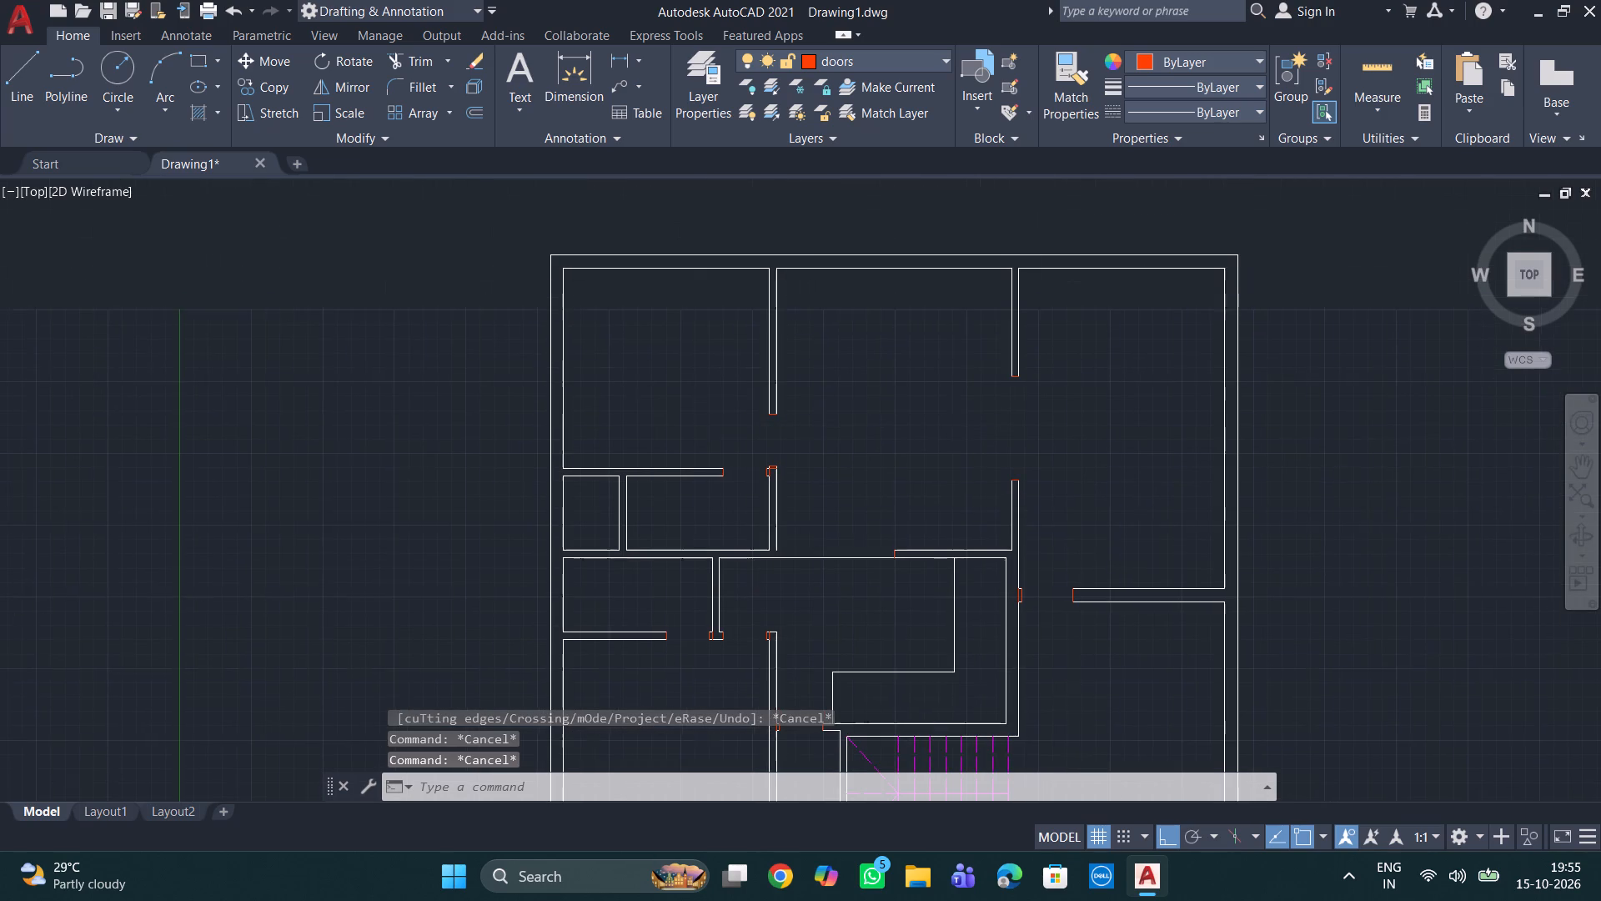
pyautogui.press('Escape')
pyautogui.press('Escape')
pyautogui.press('Escape')
pyautogui.write('ex')
pyautogui.press('Return')
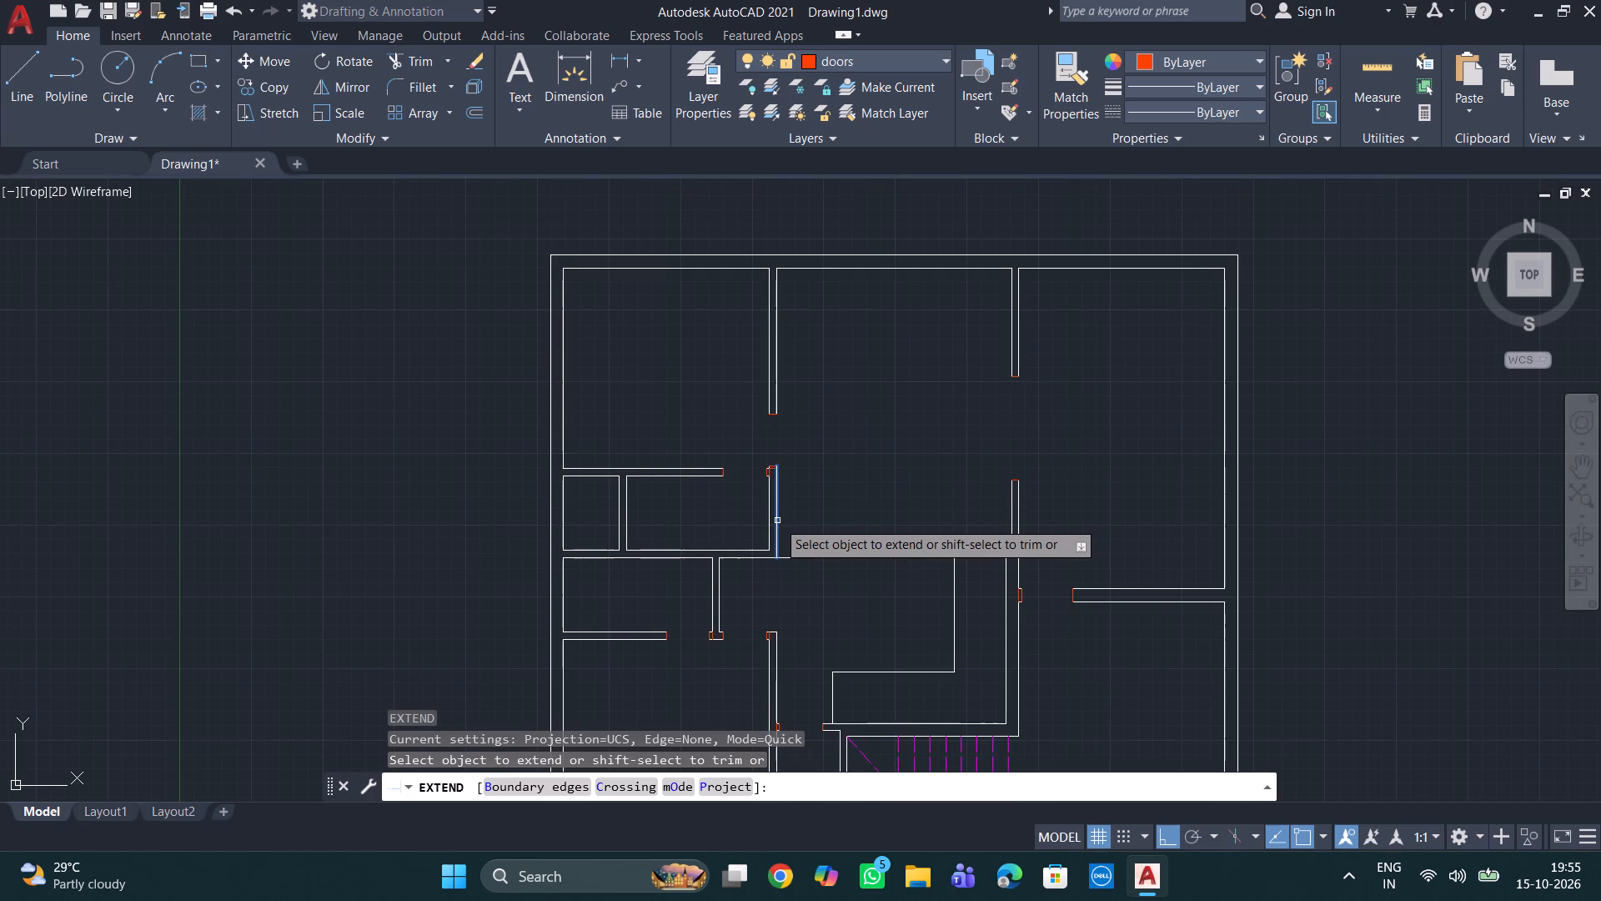
pyautogui.click(777, 521)
pyautogui.press('Escape')
pyautogui.press('Escape')
pyautogui.press('Escape')
pyautogui.press('Escape')
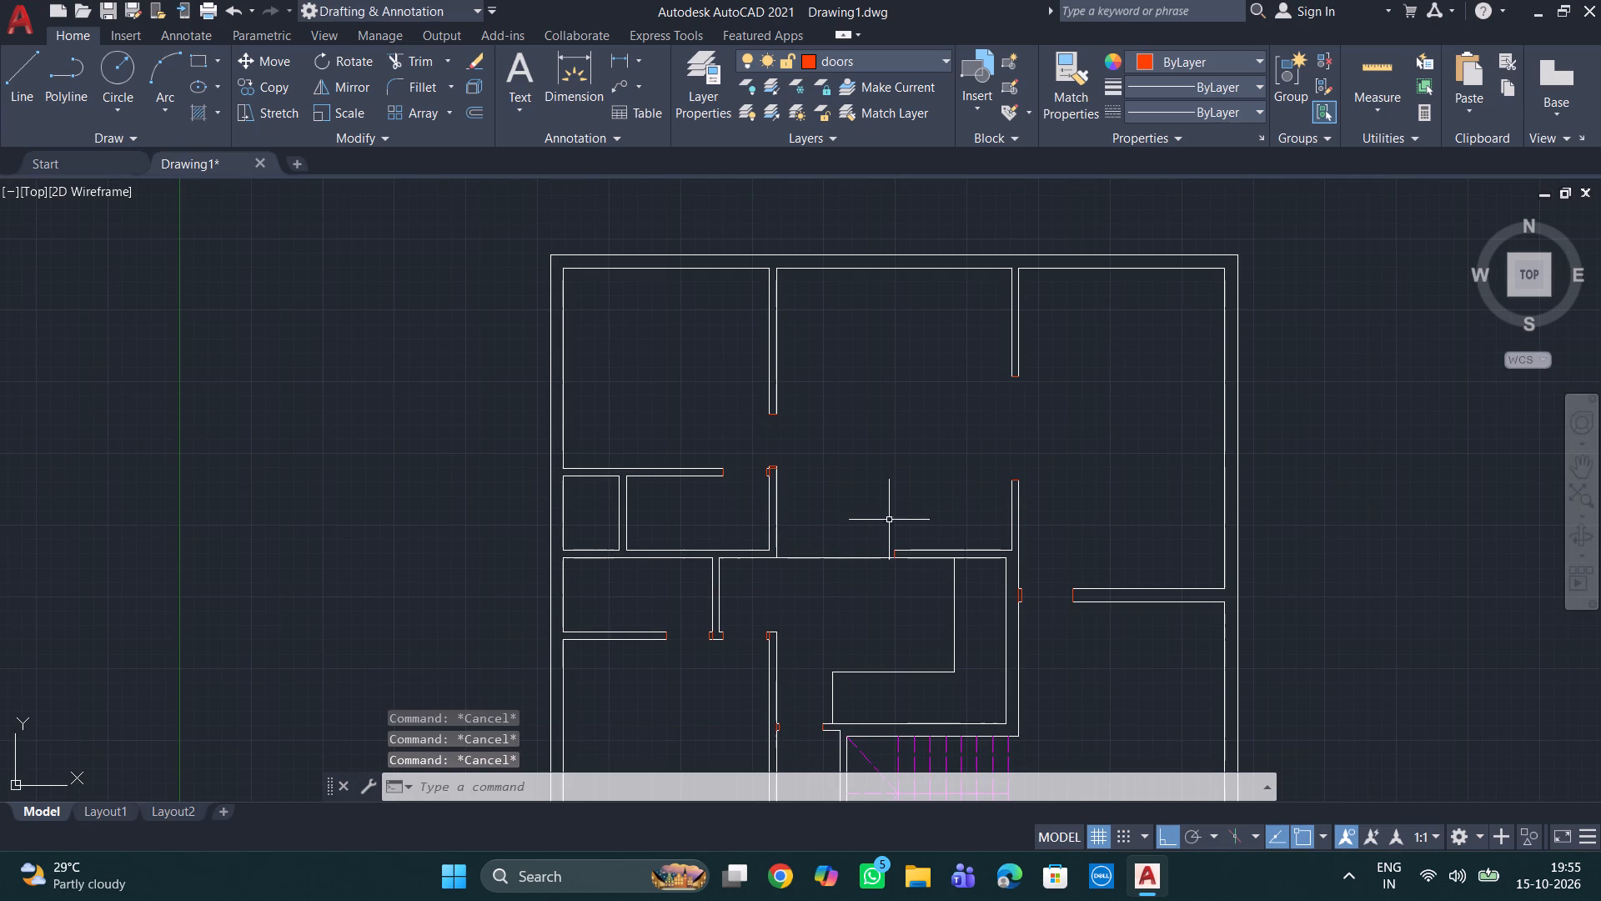
# Trim the remaining lower line across the opening in the upper-middle room's bottom wall and end the Trim command.
pyautogui.write('tr')
pyautogui.press('Return')
pyautogui.press('Return')
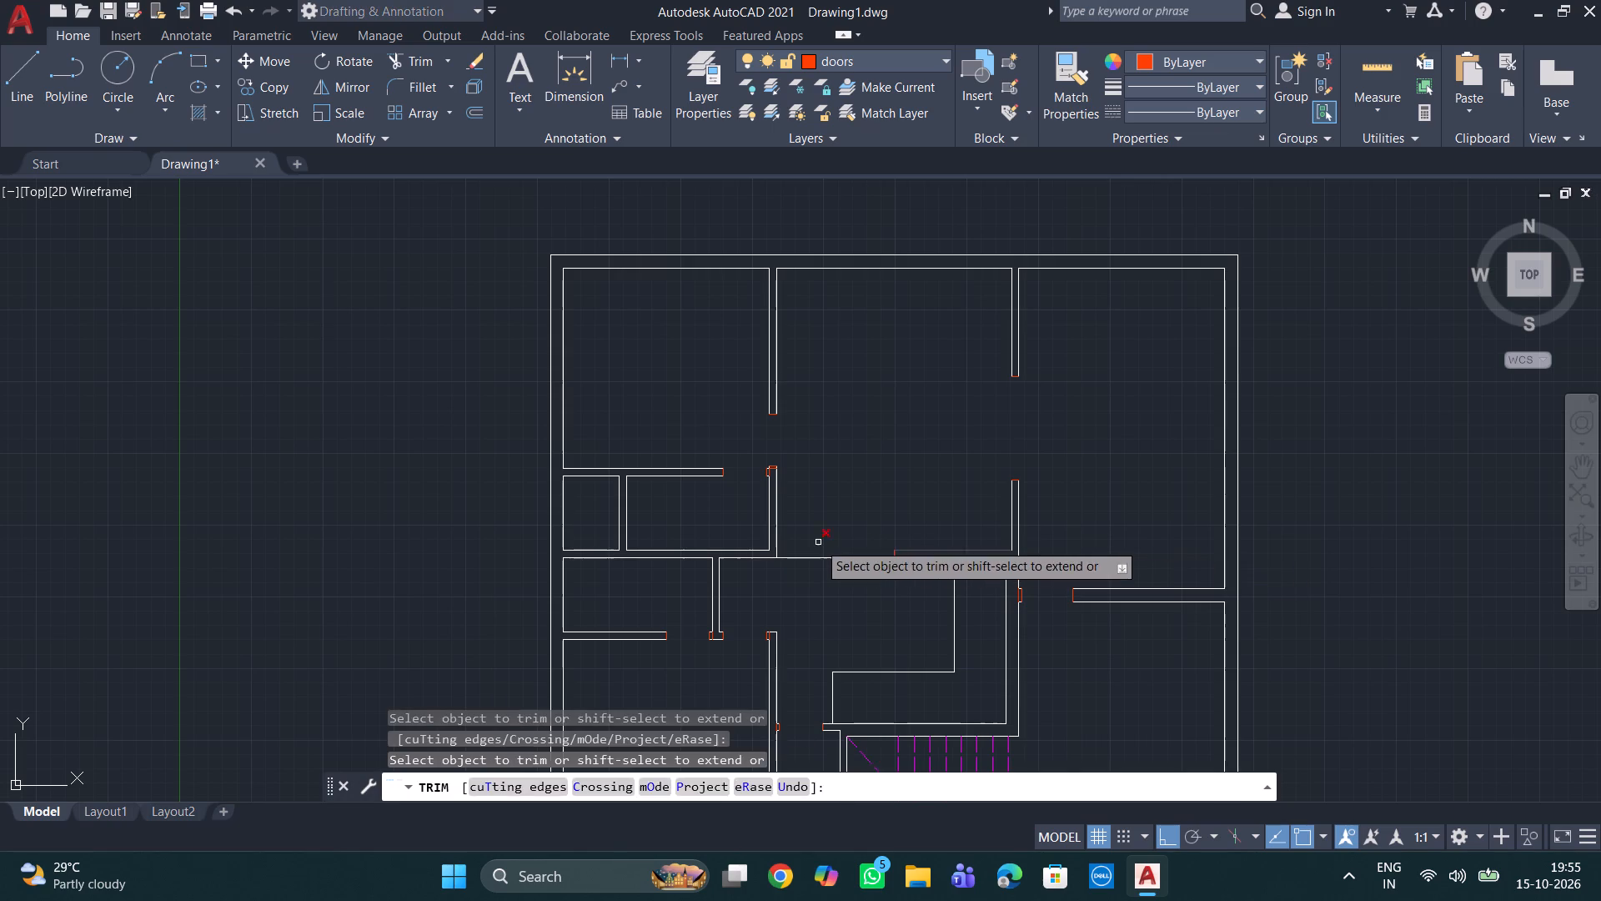
pyautogui.click(818, 541)
pyautogui.click(841, 632)
pyautogui.moveTo(849, 594); pyautogui.dragTo(799, 439, button='middle')
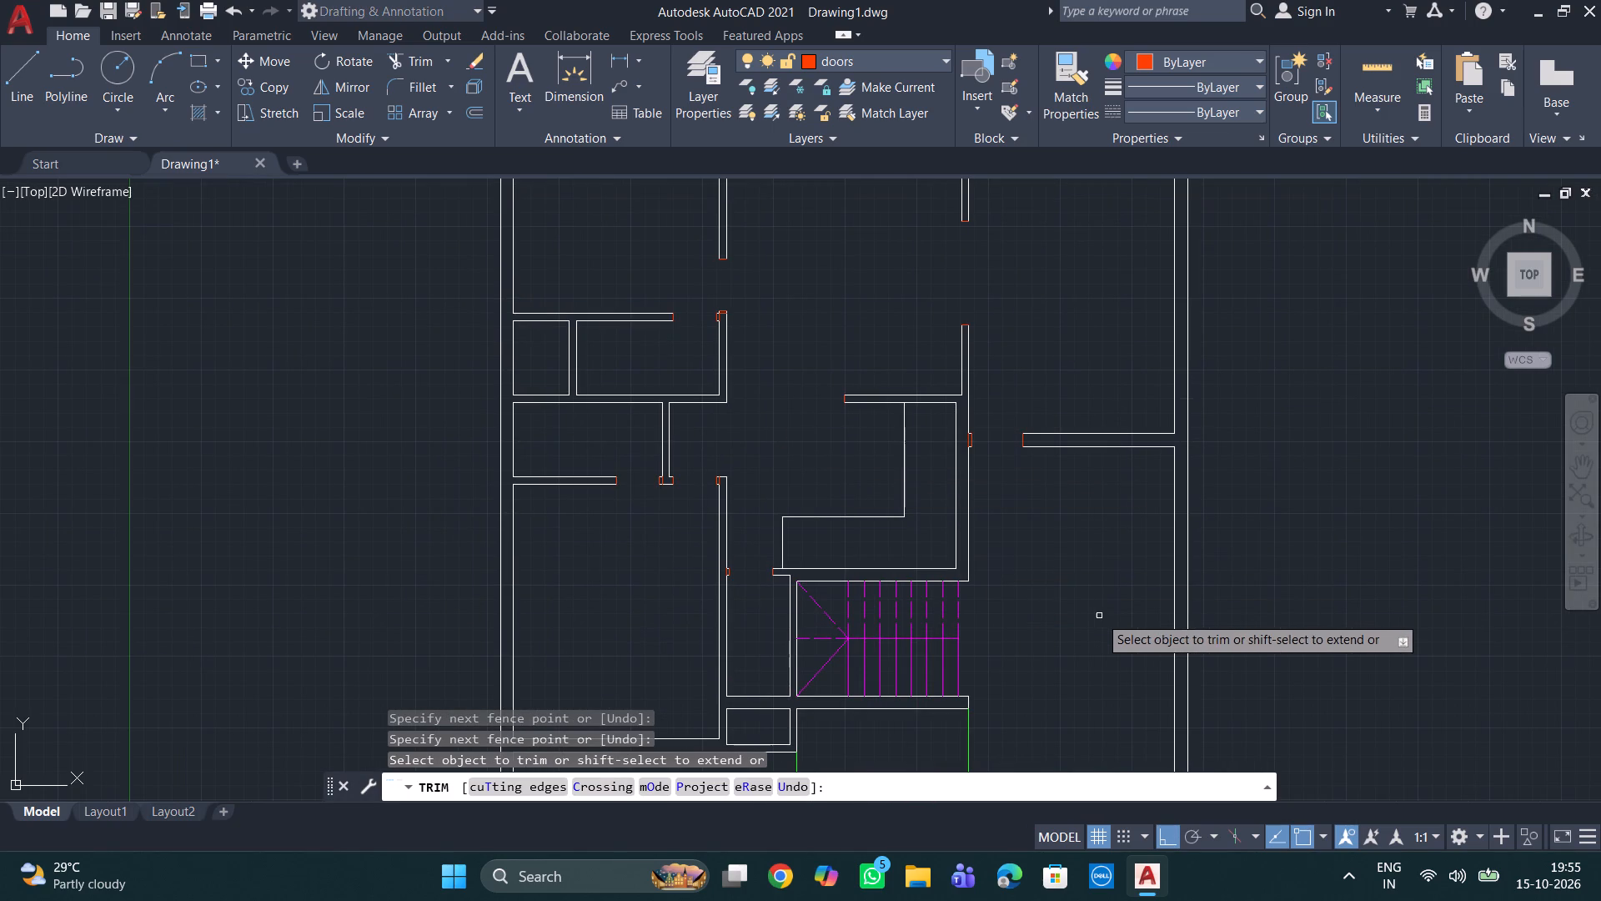
pyautogui.press('Escape')
pyautogui.press('Escape')
pyautogui.press('Escape')
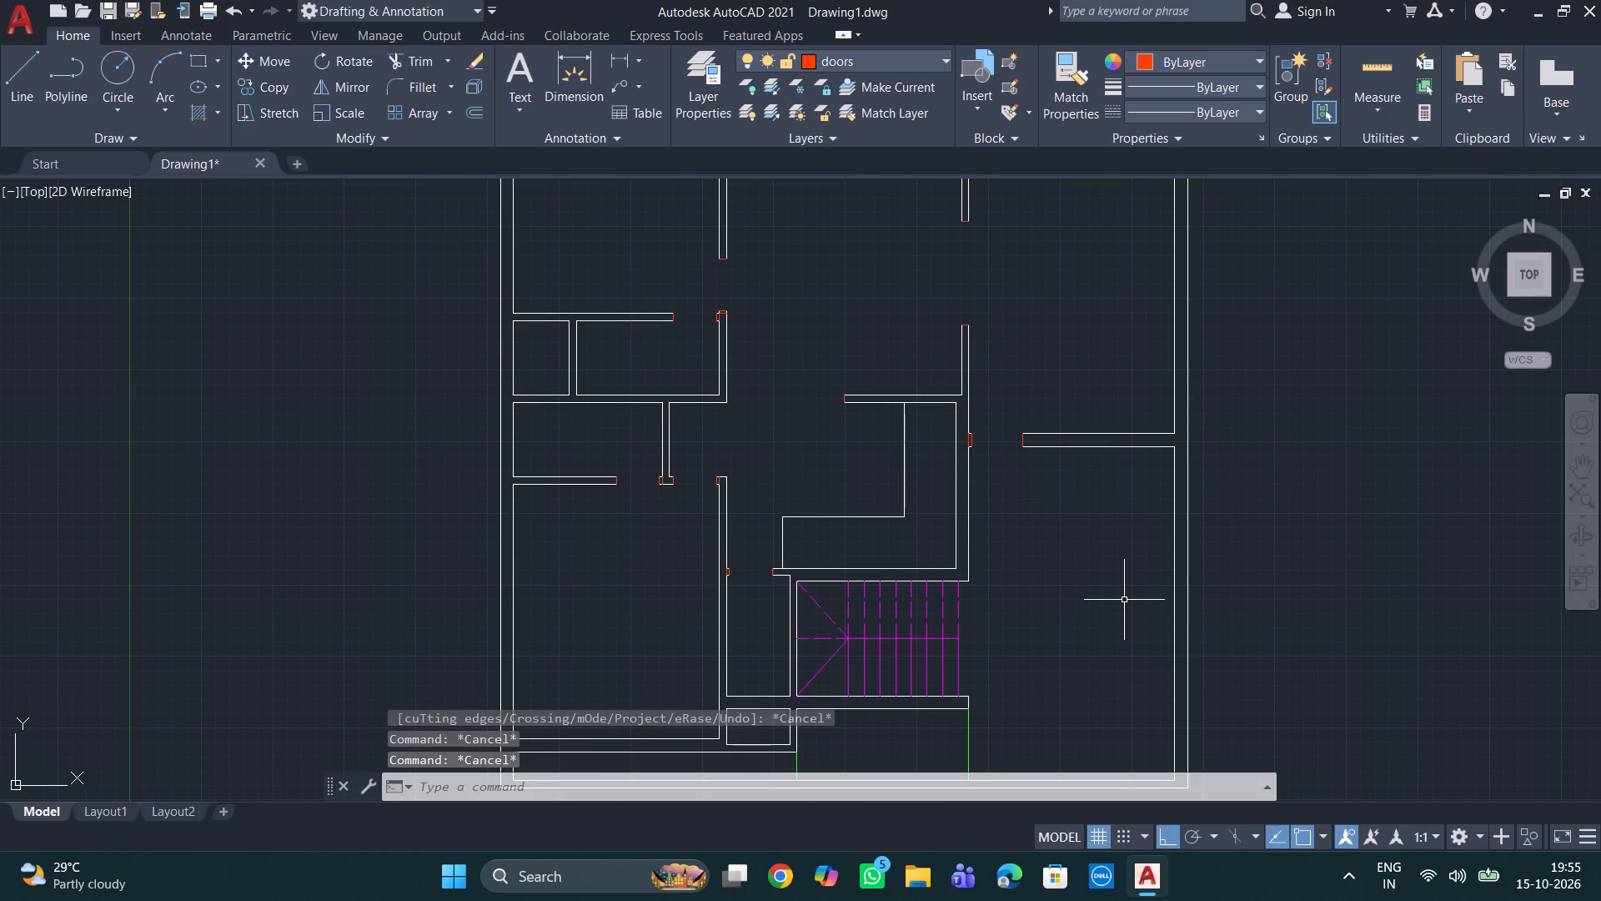
# Draw a door leaf rectangle with a length of 2" and a width of 2'6" in the empty space east of the plan.
pyautogui.press('r')
pyautogui.write('ec')
pyautogui.press('Return')
pyautogui.scroll(-2, 1339, 563)
pyautogui.moveTo(1341, 554); pyautogui.dragTo(1049, 618, button='middle')
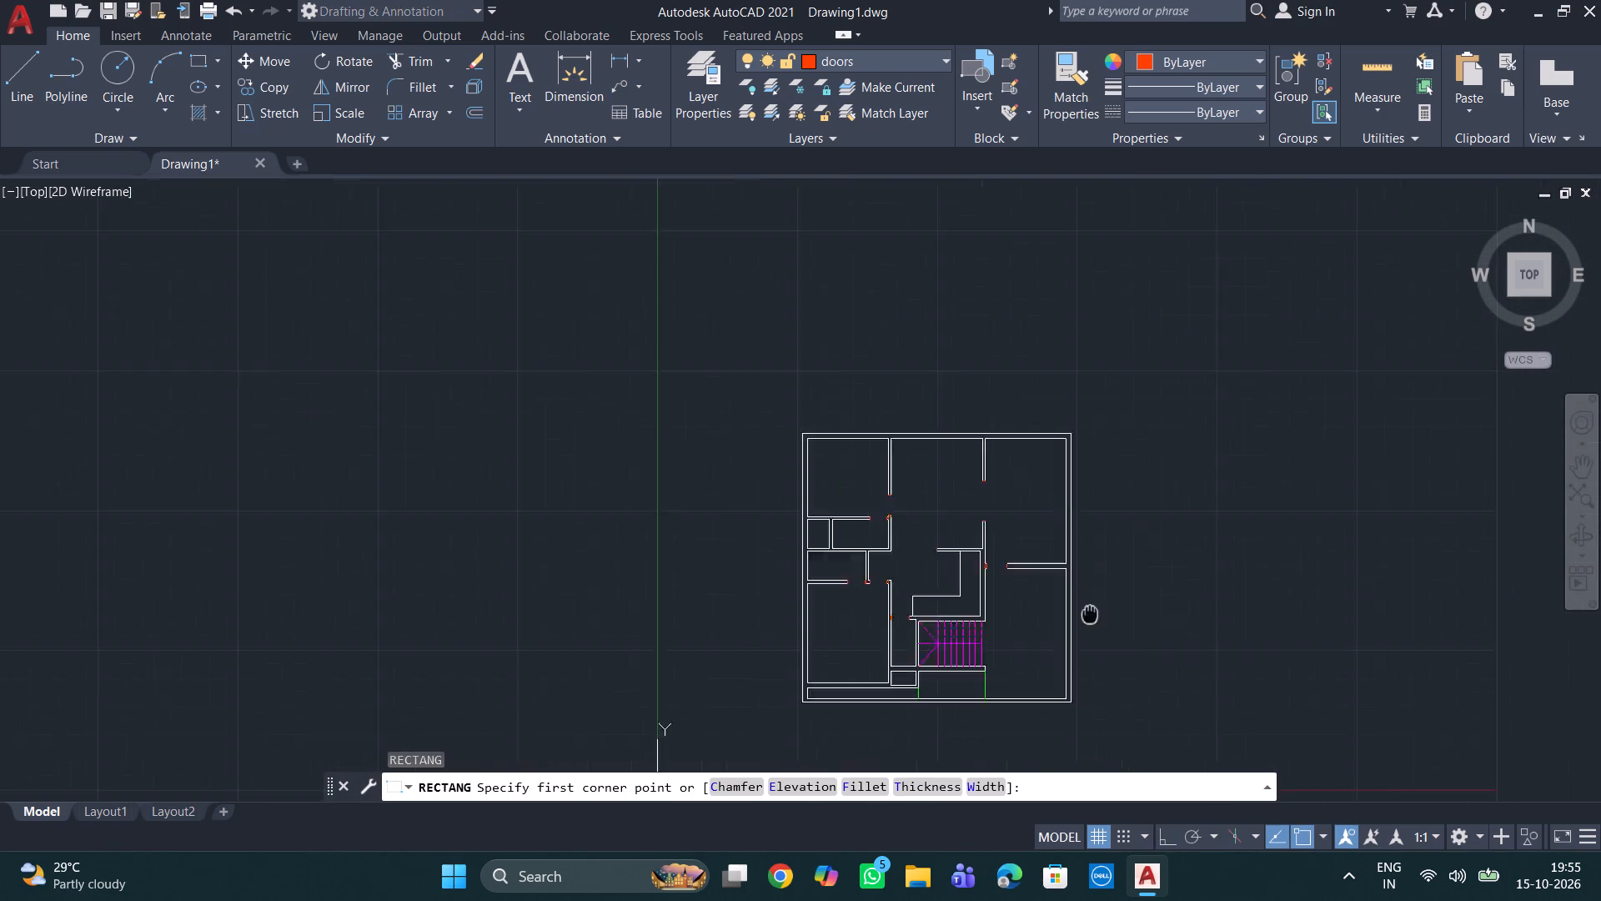
pyautogui.moveTo(1049, 618); pyautogui.dragTo(942, 633, button='middle')
pyautogui.click(920, 566)
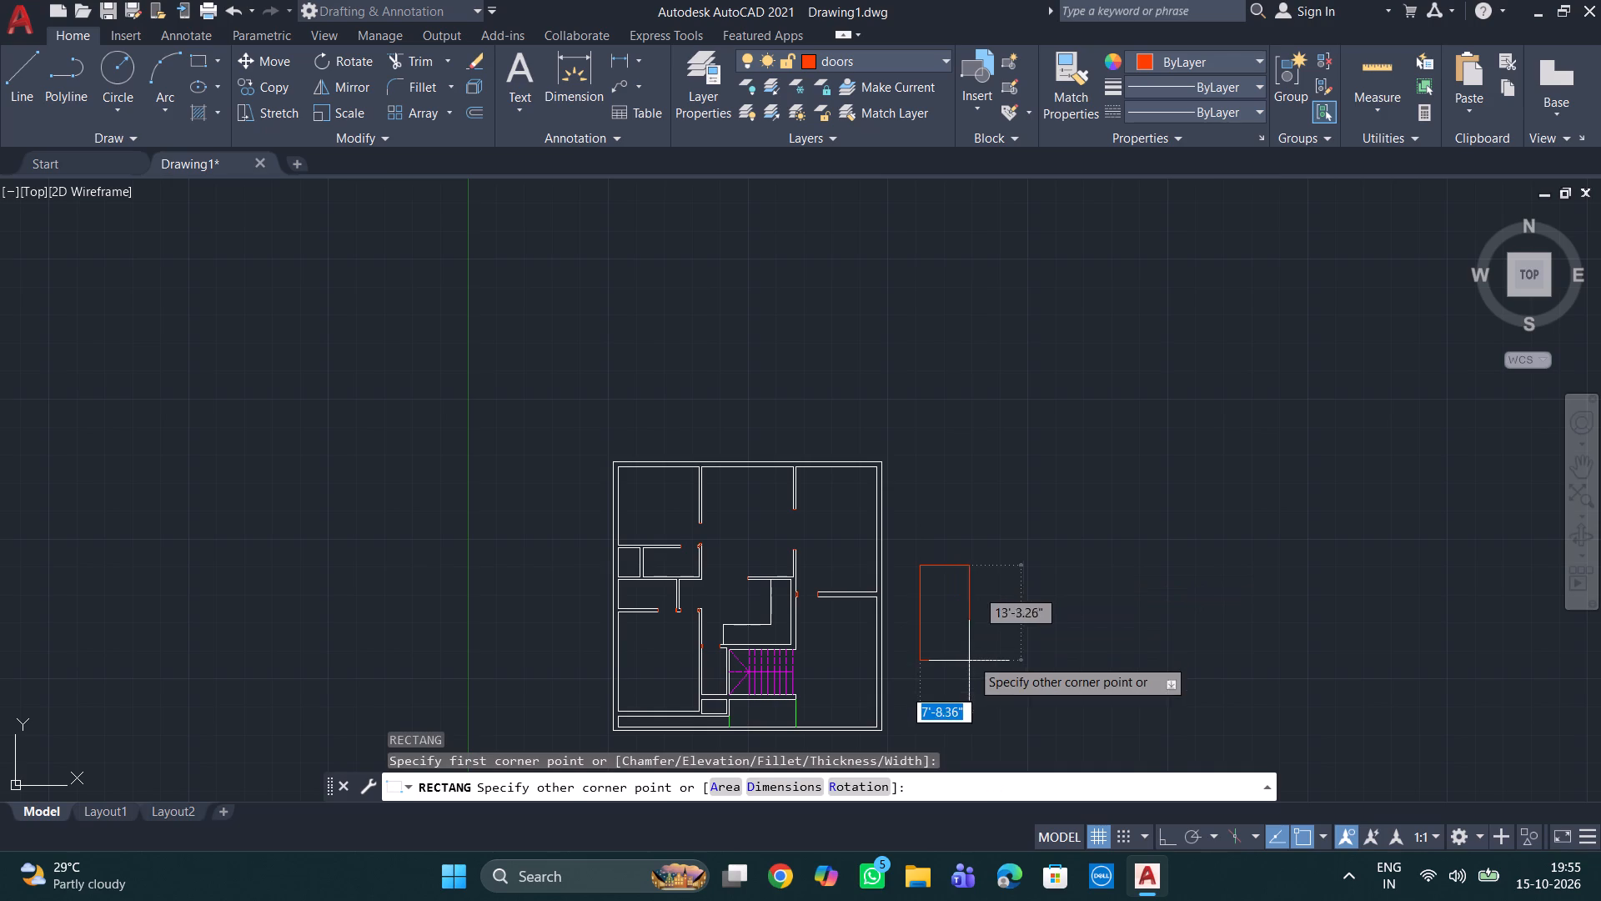
pyautogui.click(802, 782)
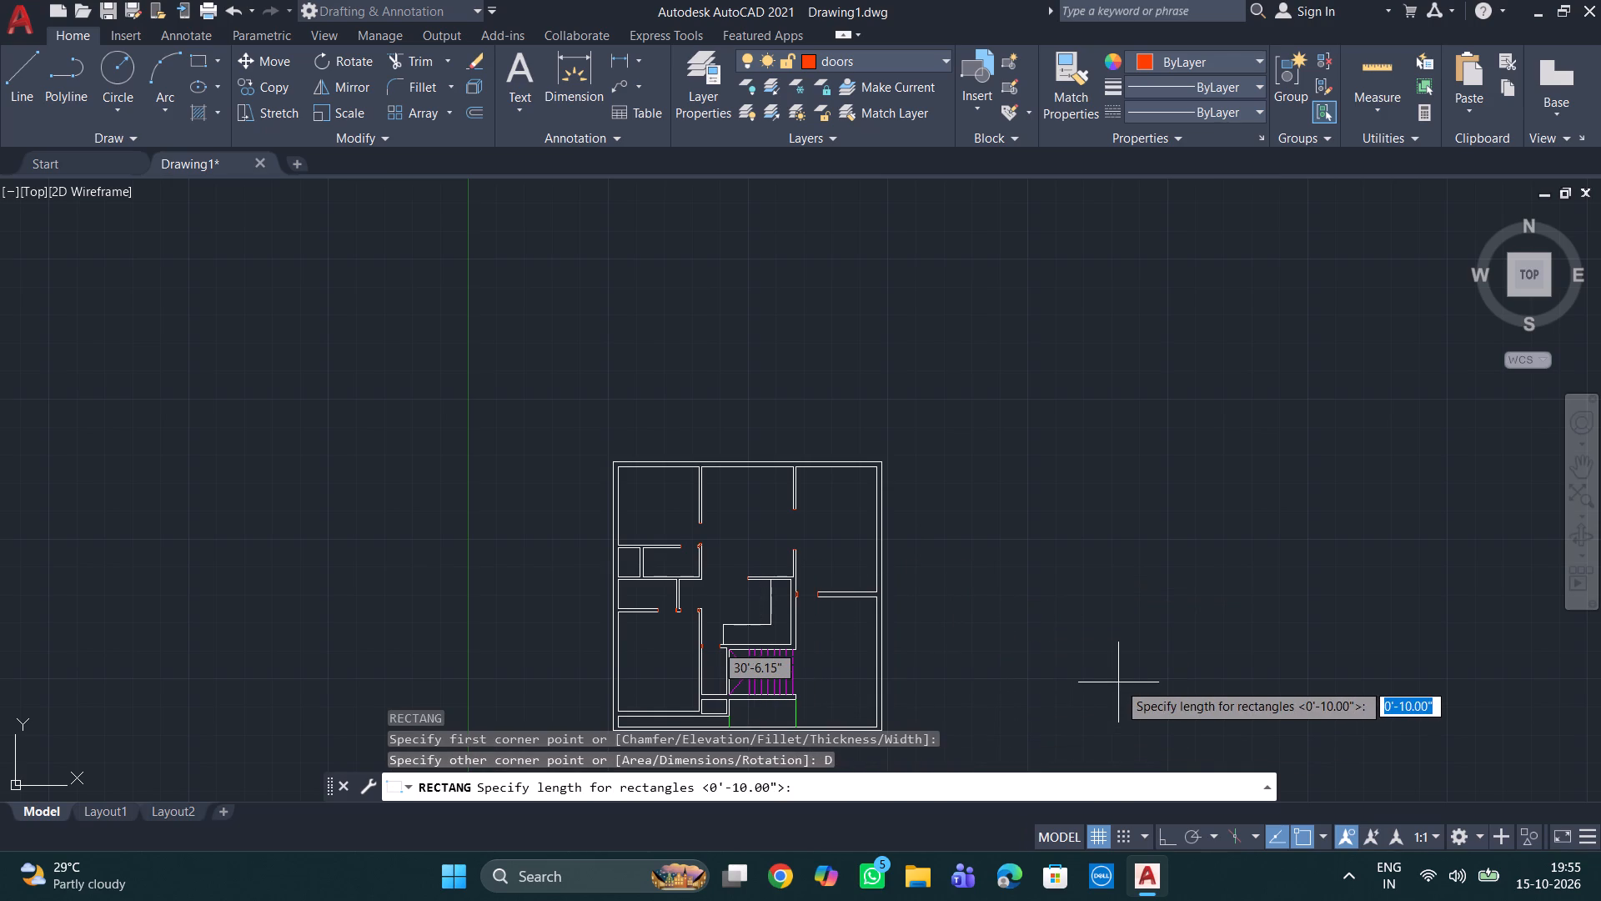
pyautogui.write("2'")
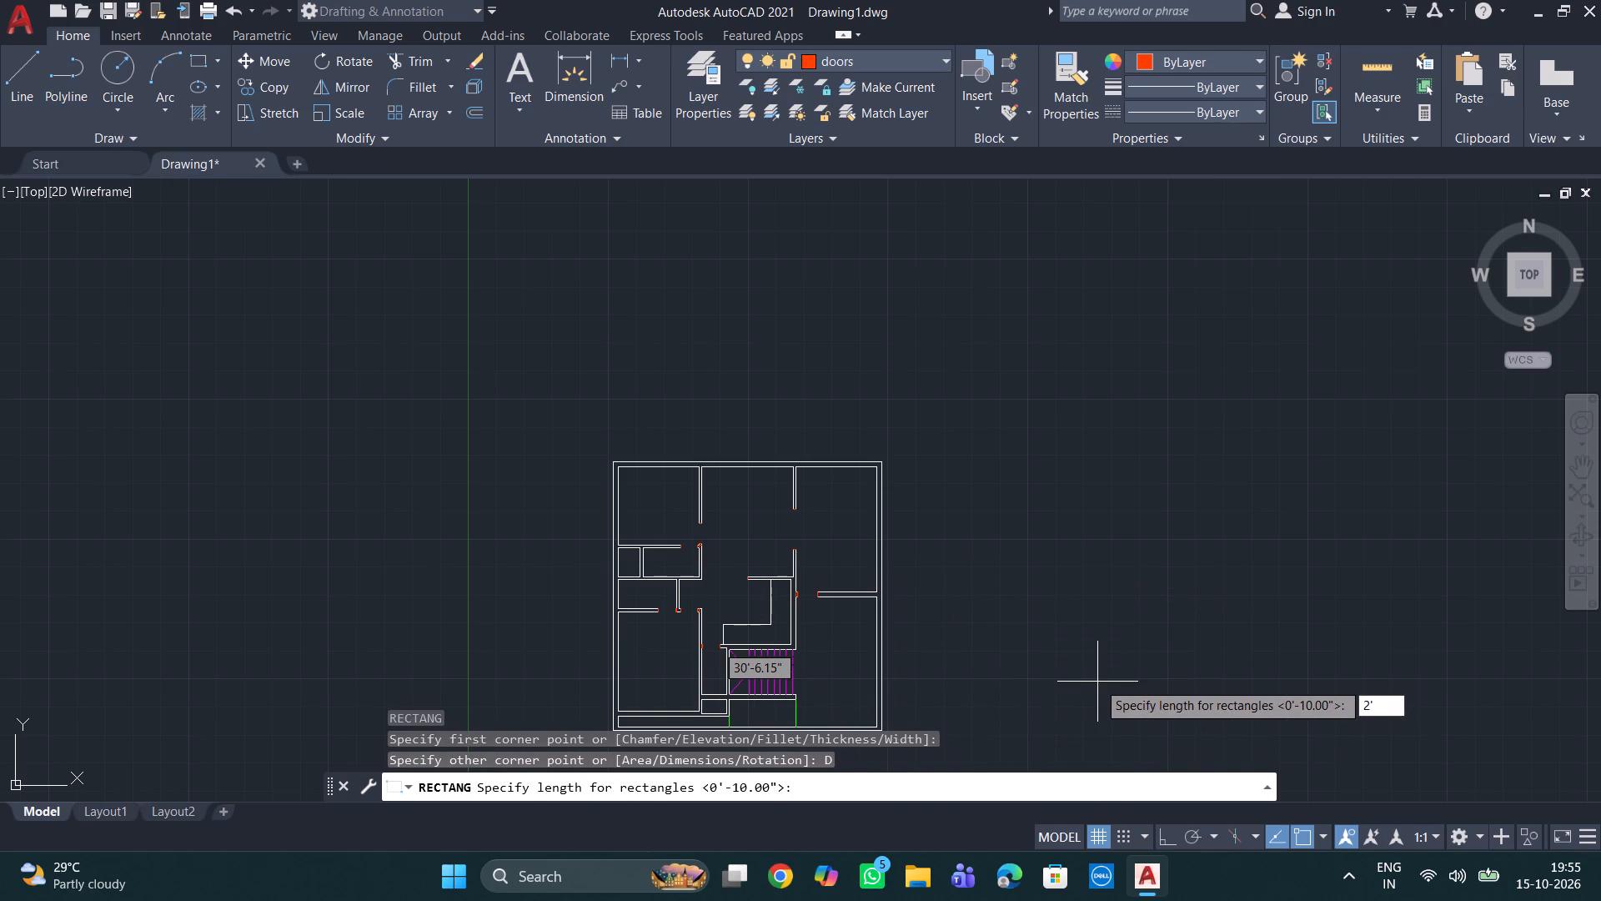
pyautogui.press('BackSpace')
pyautogui.hotkey('shift', '"')
pyautogui.press('Return')
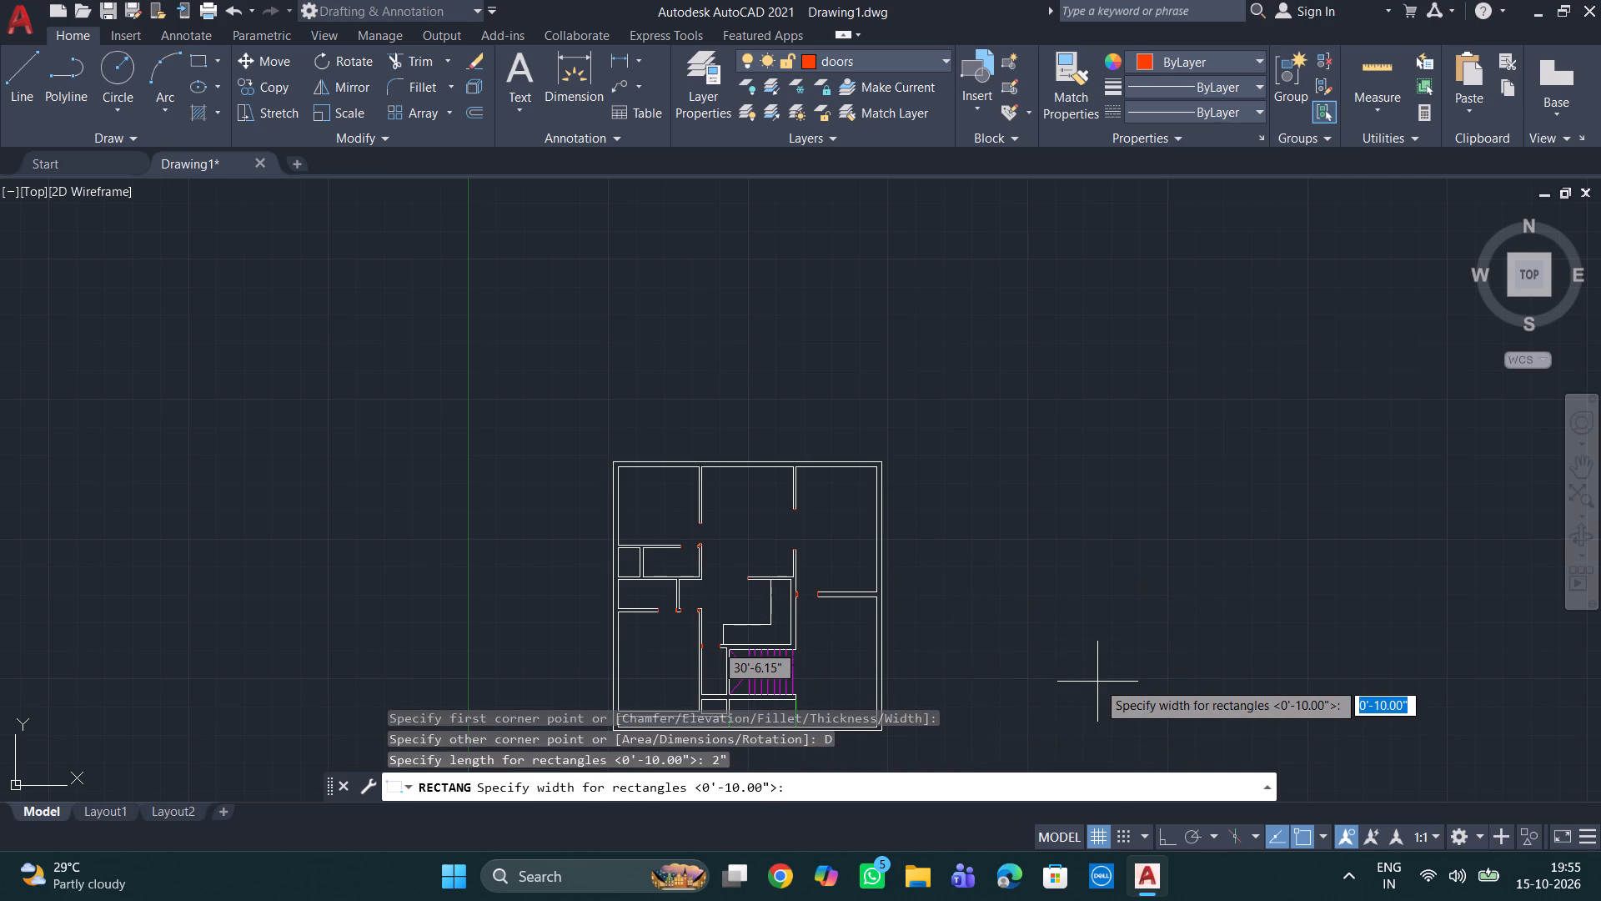
pyautogui.press('2')
pyautogui.write("'6")
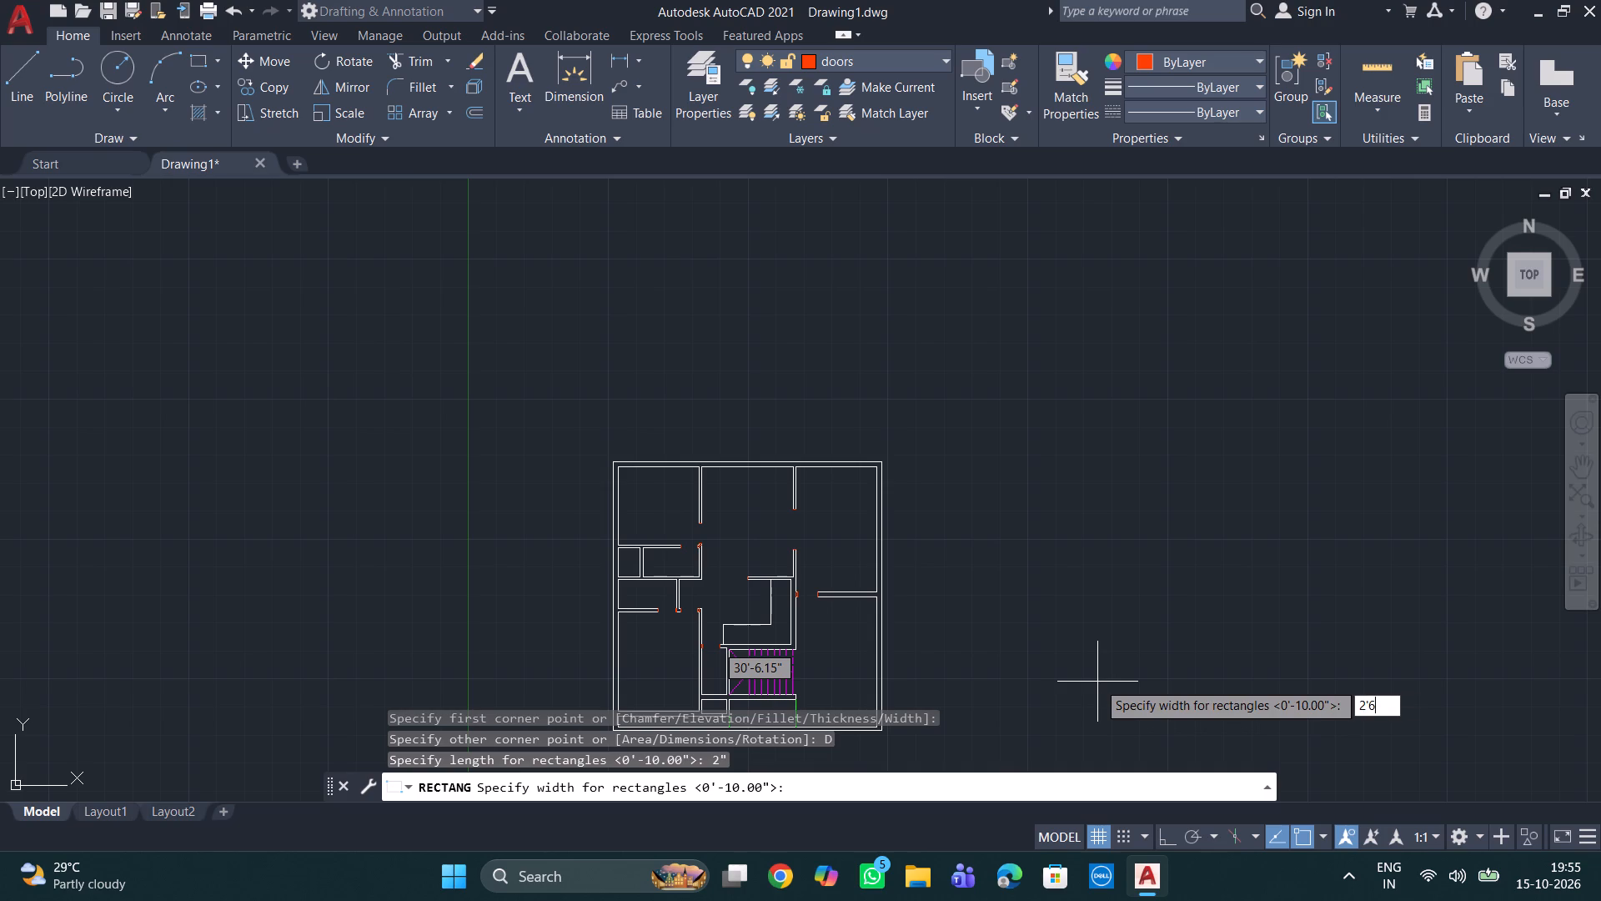
pyautogui.hotkey('shift', '"')
pyautogui.press('Return')
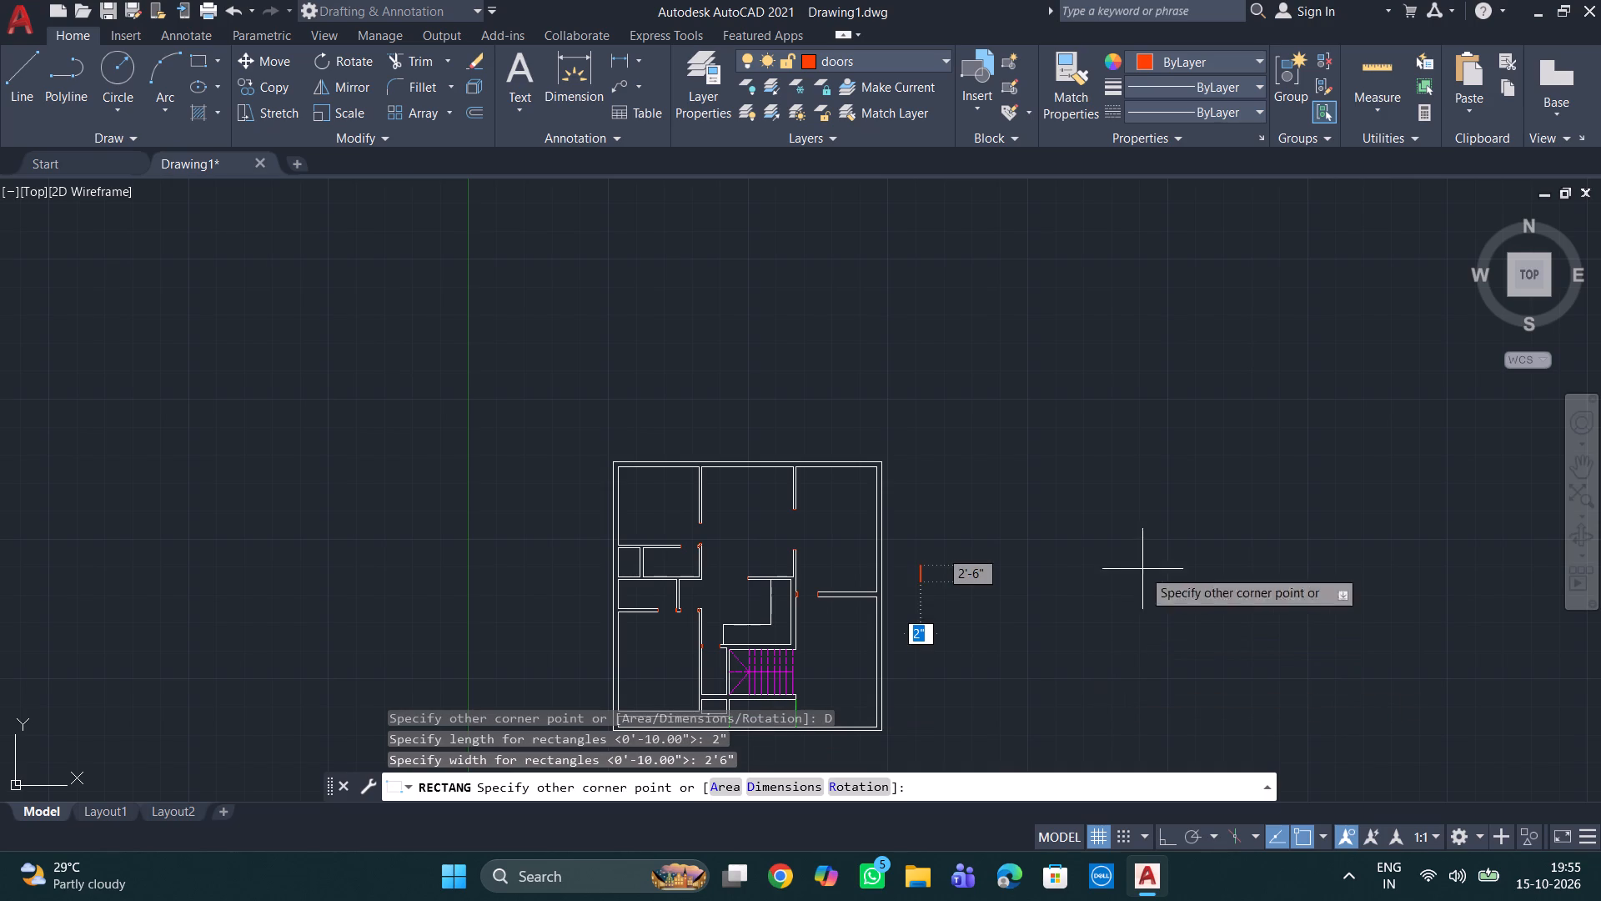
pyautogui.click(1064, 536)
# Copy the loose door leaf by its upper-right corner onto the east jamb of the top-left room's bottom-wall doorway.
pyautogui.scroll(4, 946, 585)
pyautogui.moveTo(861, 513); pyautogui.dragTo(1348, 595, button='middle')
pyautogui.scroll(-2, 1348, 595)
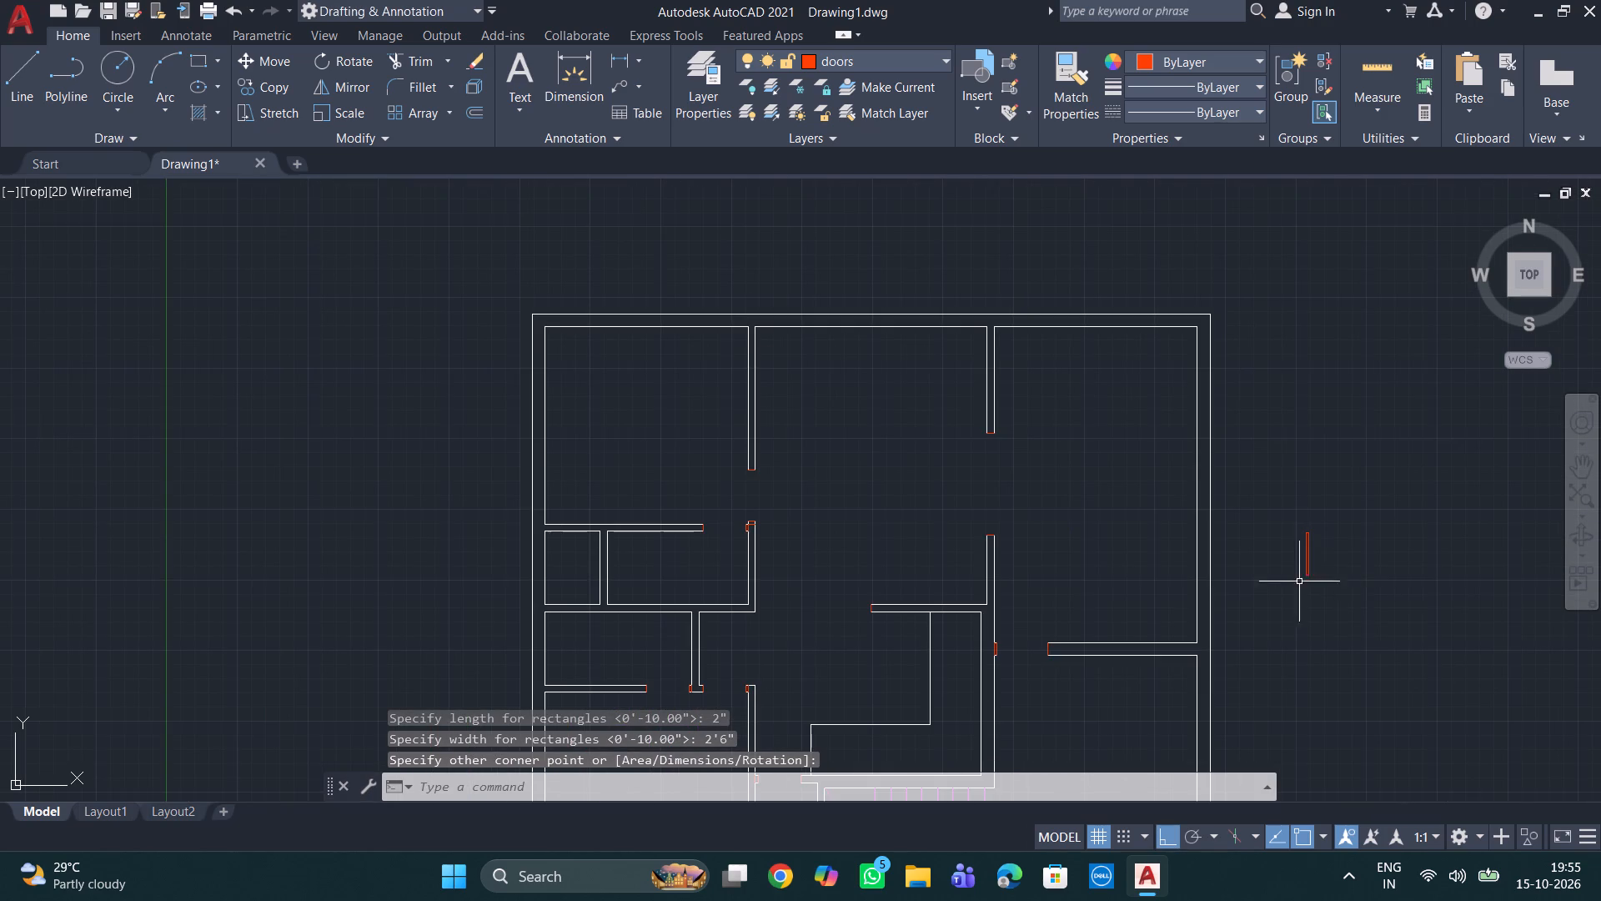
pyautogui.moveTo(1382, 620); pyautogui.dragTo(1280, 503, button='middle')
pyautogui.scroll(1, 1216, 470)
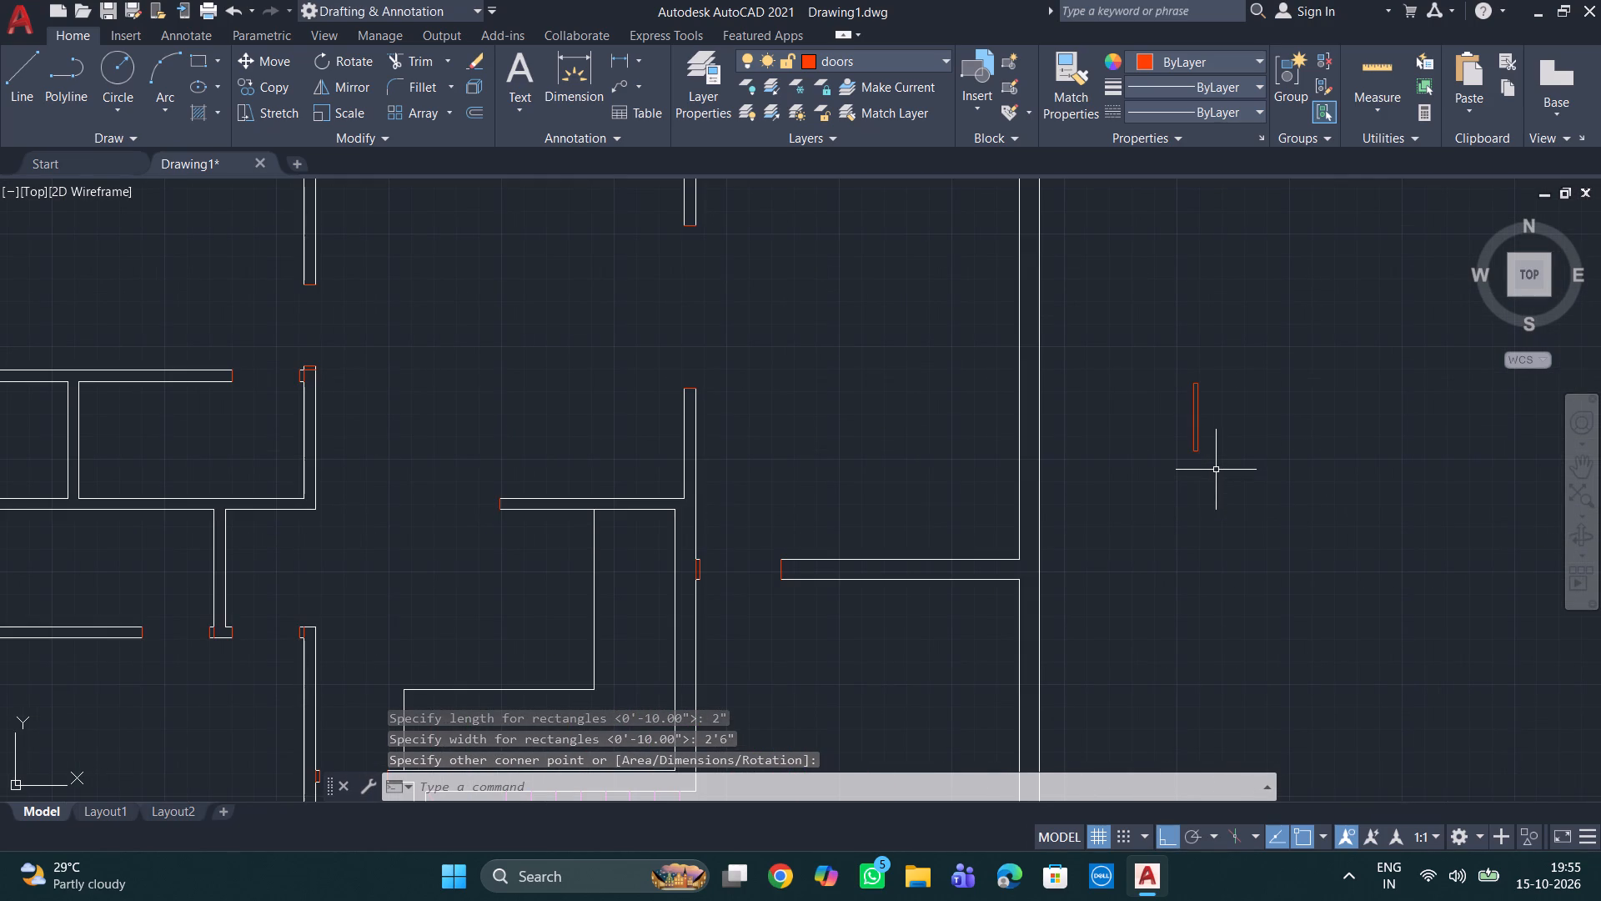
pyautogui.click(1220, 461)
pyautogui.click(1143, 367)
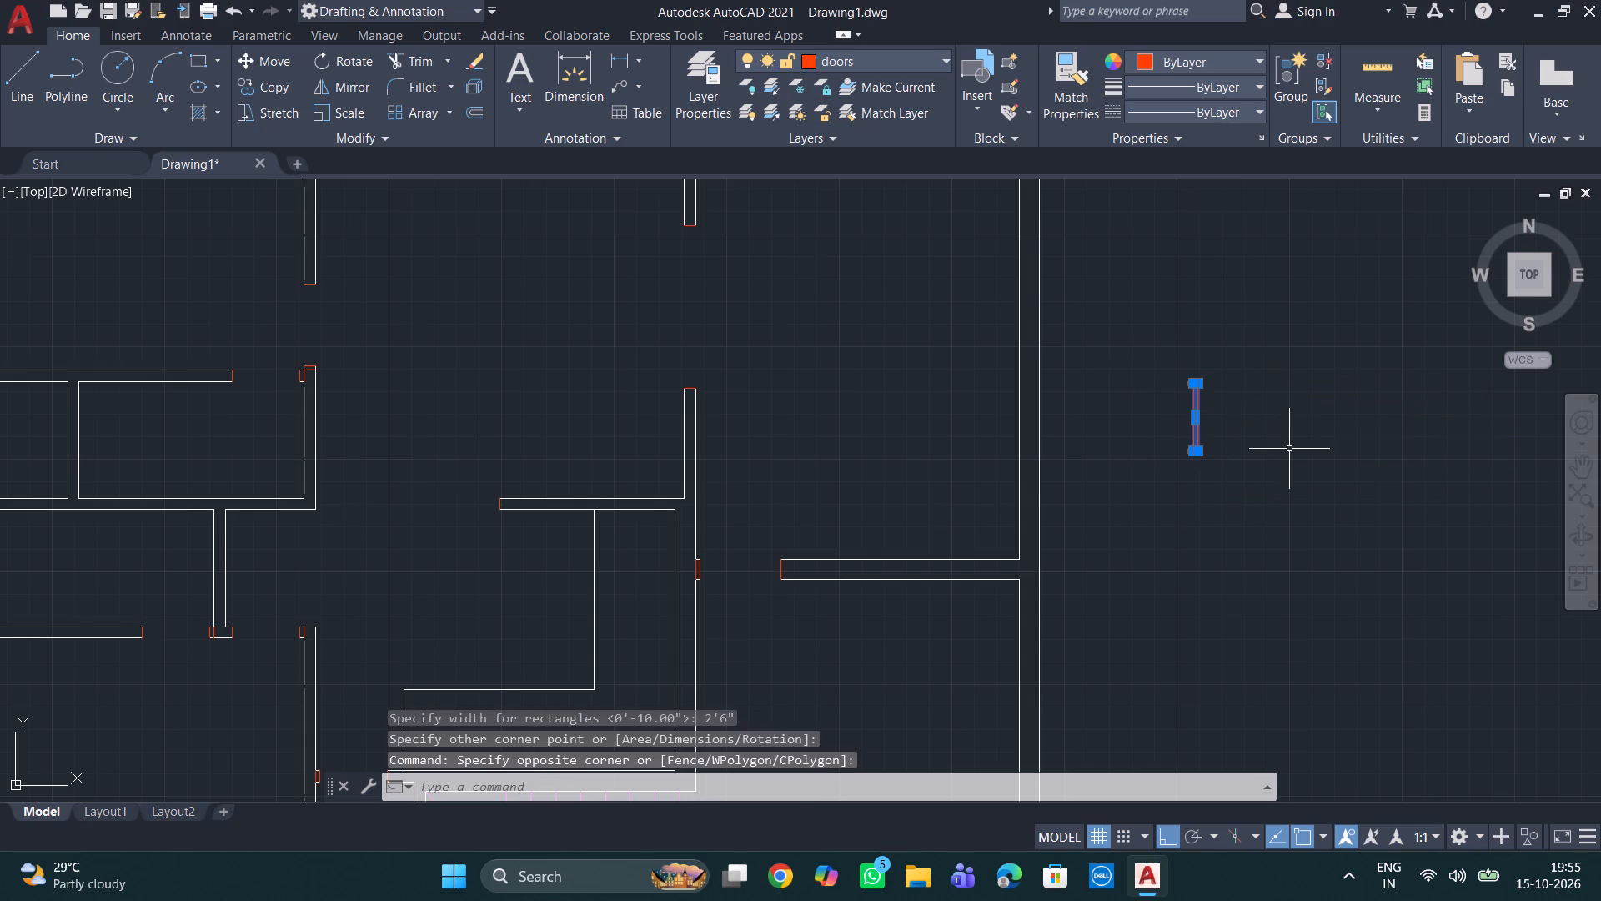
pyautogui.press('Escape')
pyautogui.click(1200, 416)
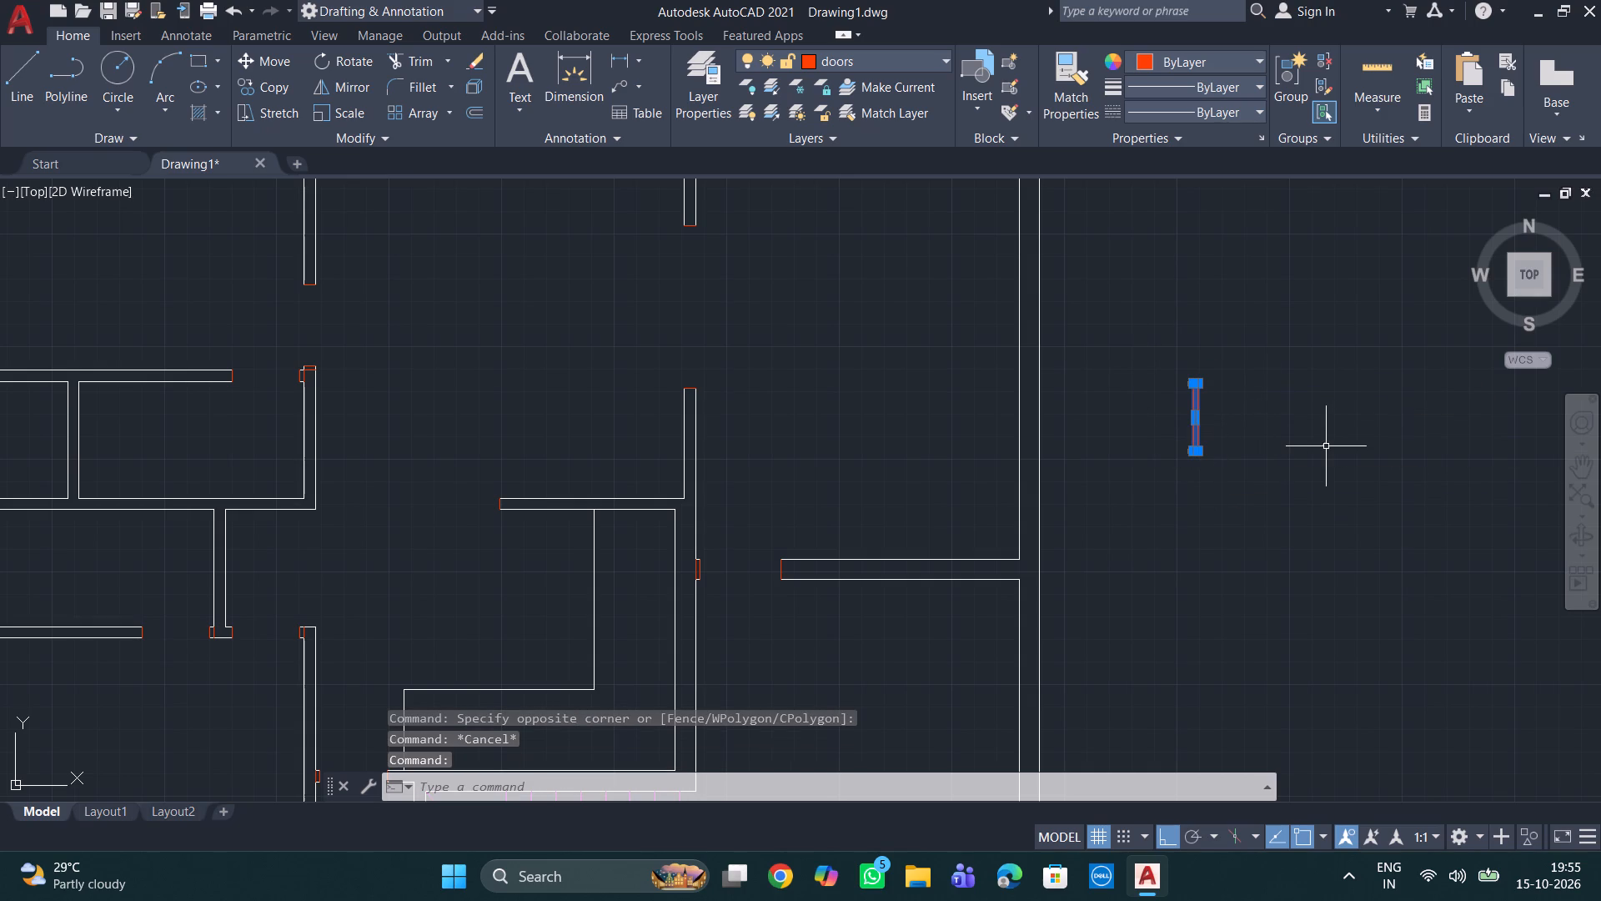
pyautogui.press('c')
pyautogui.press('o')
pyautogui.press('Return')
pyautogui.scroll(1, 1229, 387)
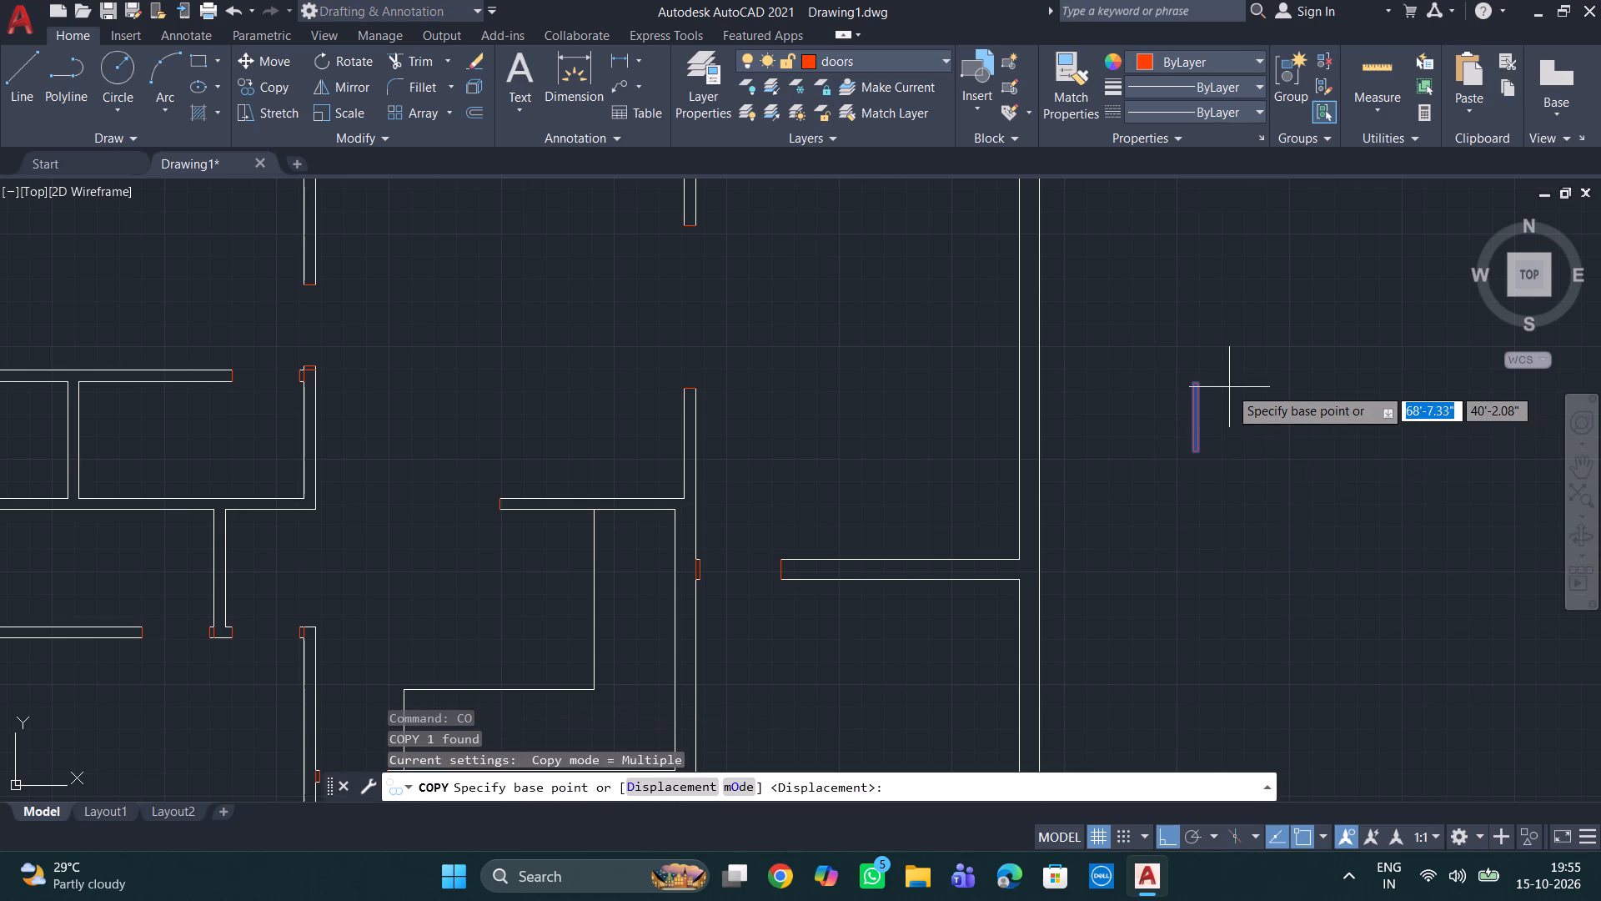
pyautogui.scroll(2, 1176, 375)
pyautogui.click(1164, 394)
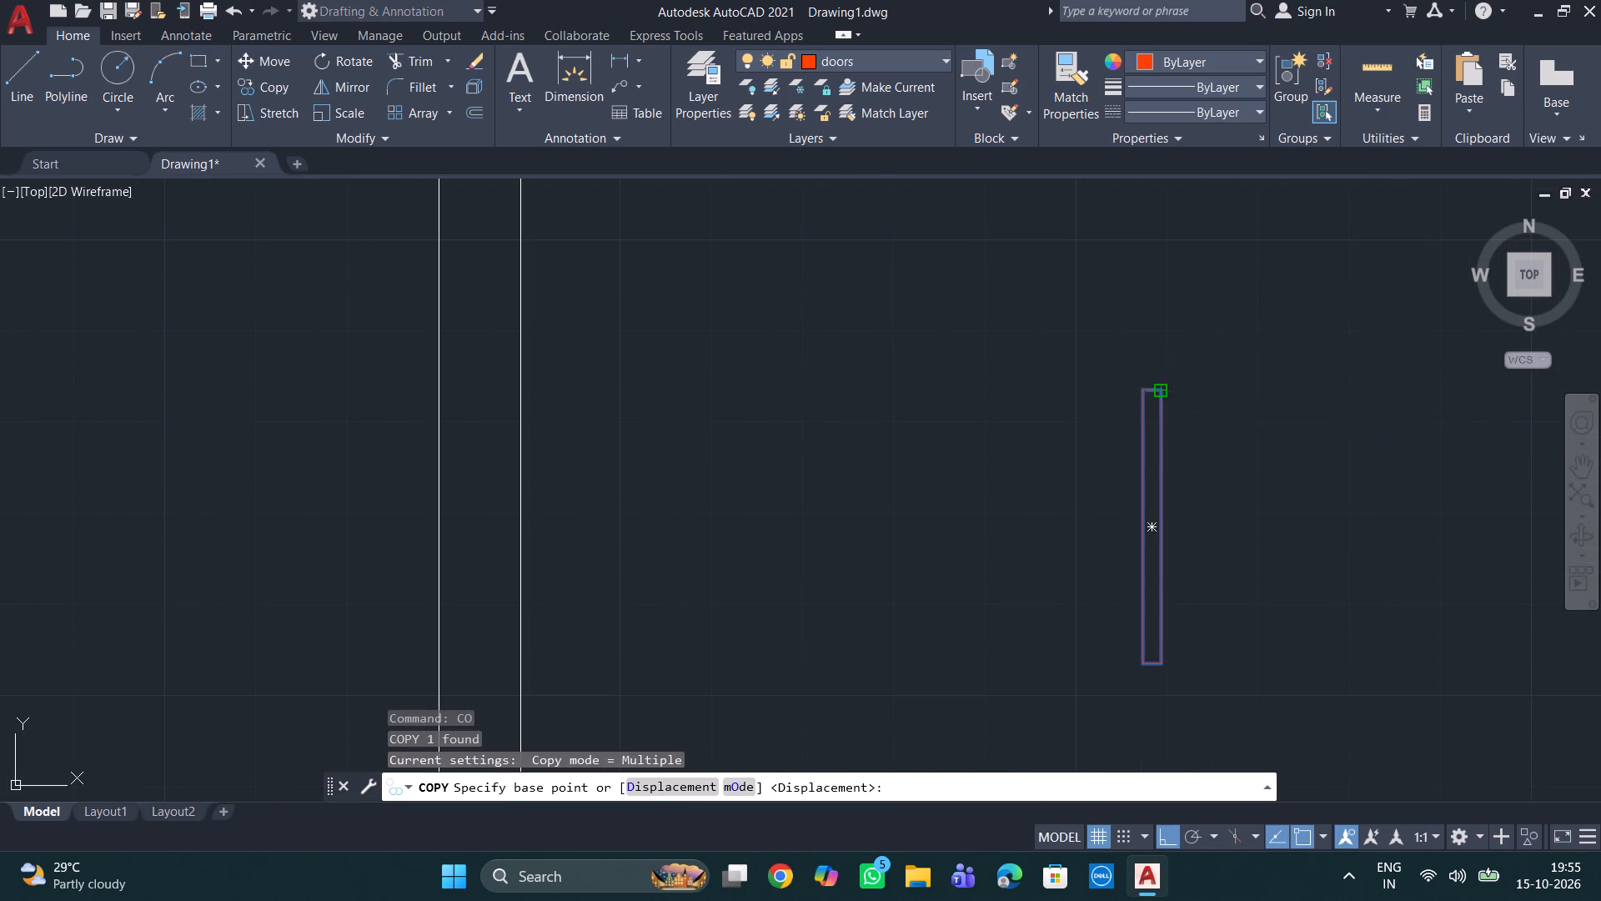
pyautogui.scroll(-4, 1197, 444)
pyautogui.moveTo(821, 390); pyautogui.dragTo(1257, 452, button='middle')
pyautogui.scroll(3, 1105, 506)
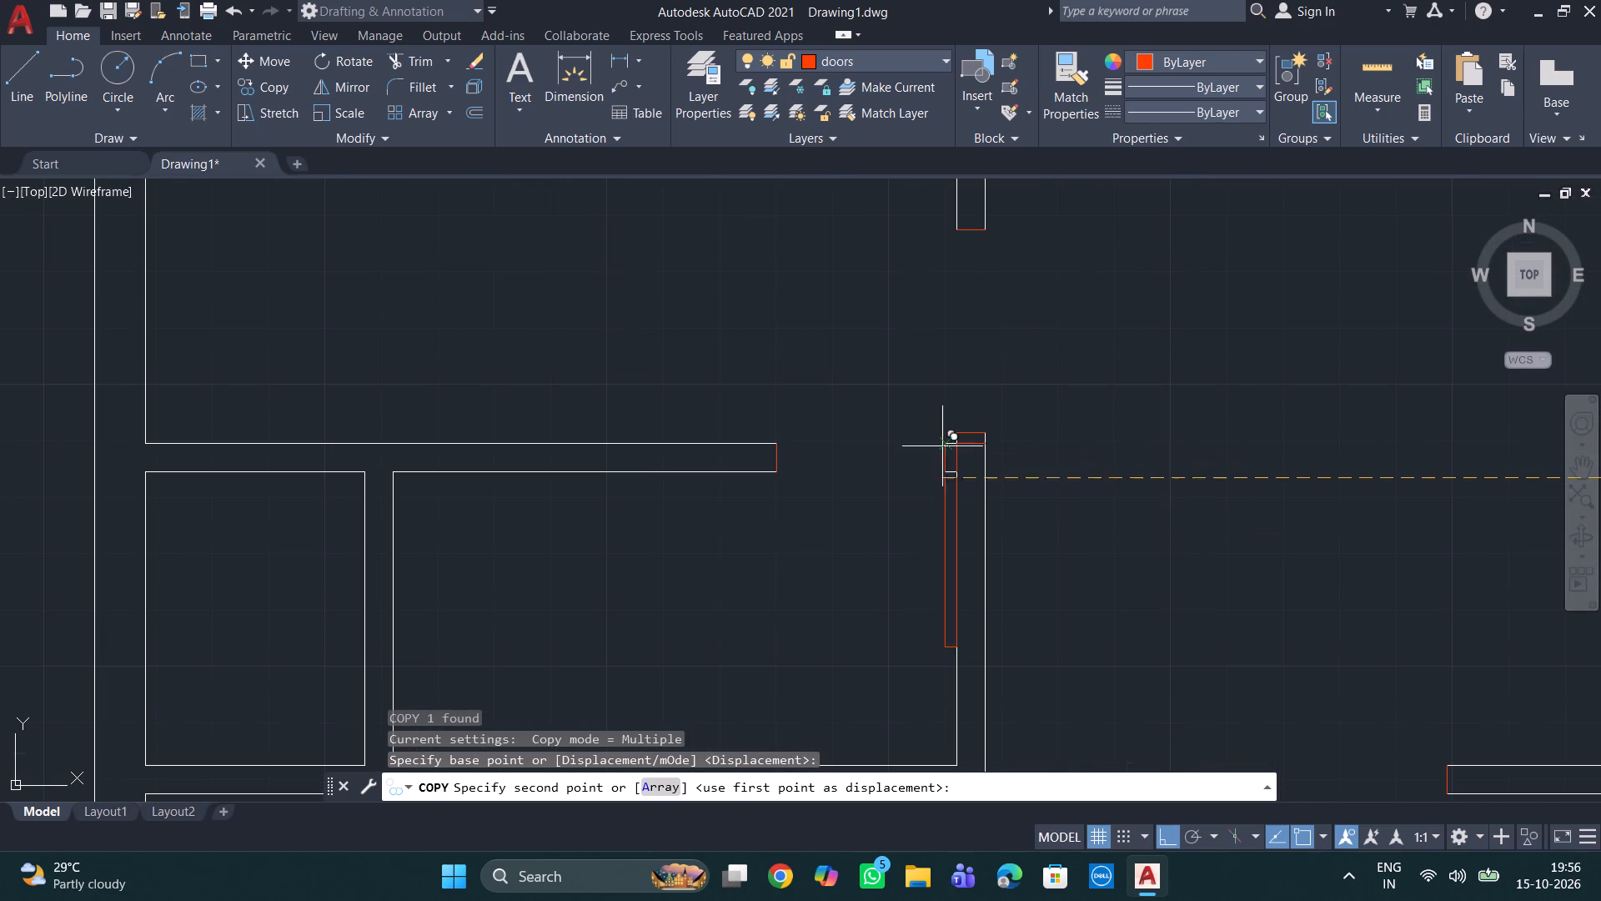
pyautogui.click(941, 458)
# Place two more door leaf copies on the east jambs of both openings in the bottom-left room's top wall and end Copy.
pyautogui.scroll(-2, 1082, 492)
pyautogui.moveTo(1078, 492); pyautogui.dragTo(1079, 300, button='middle')
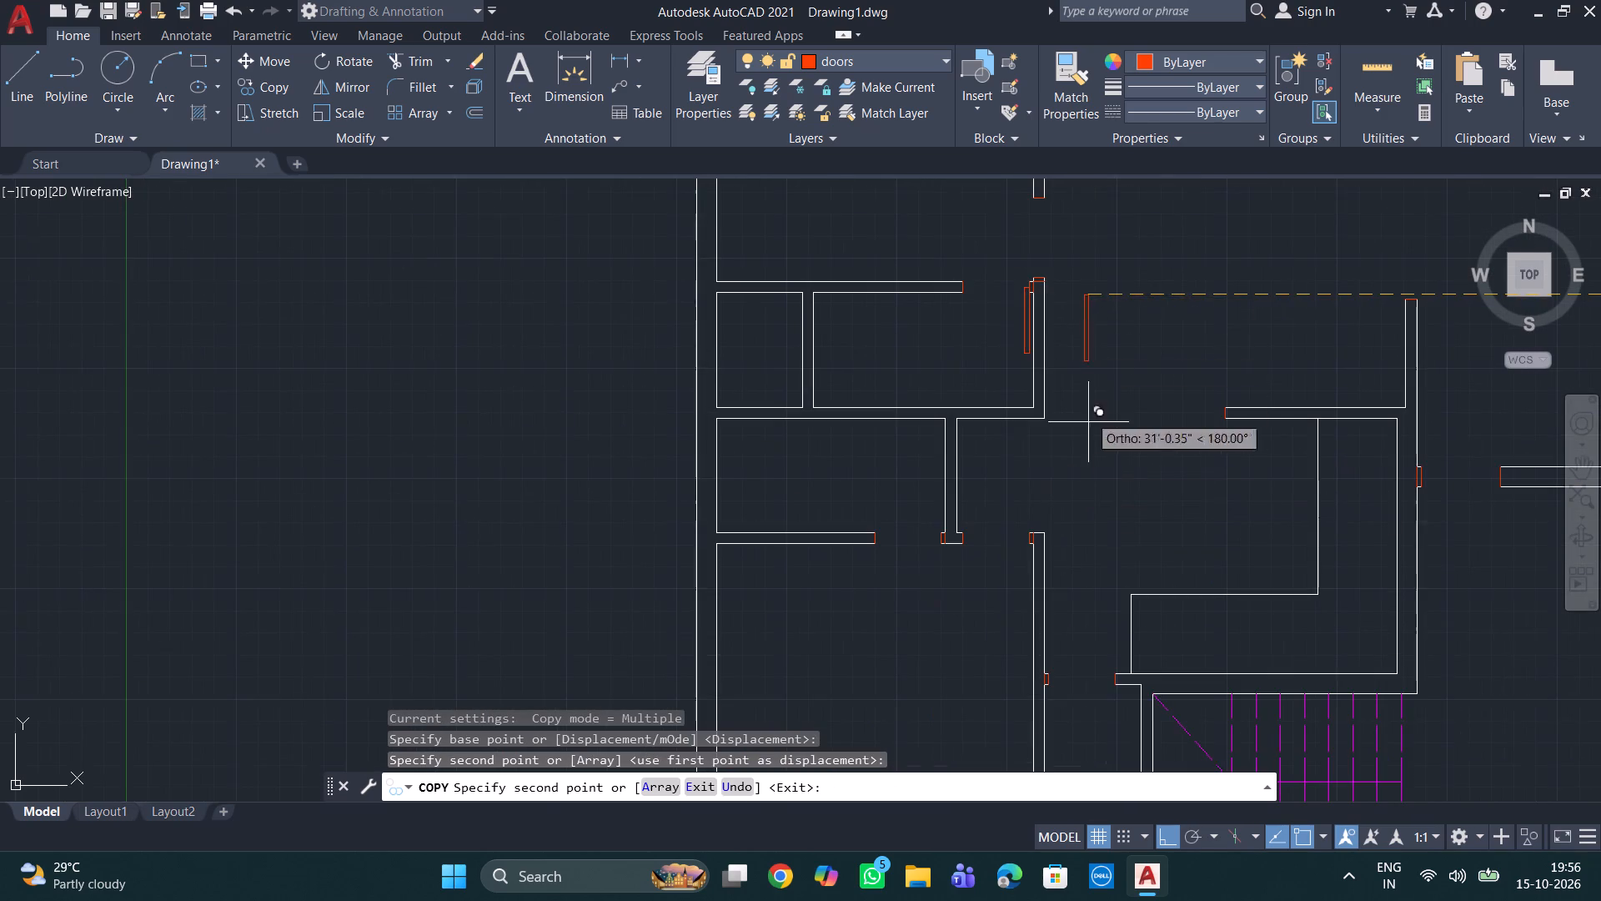
pyautogui.scroll(3, 917, 538)
pyautogui.scroll(-2, 946, 542)
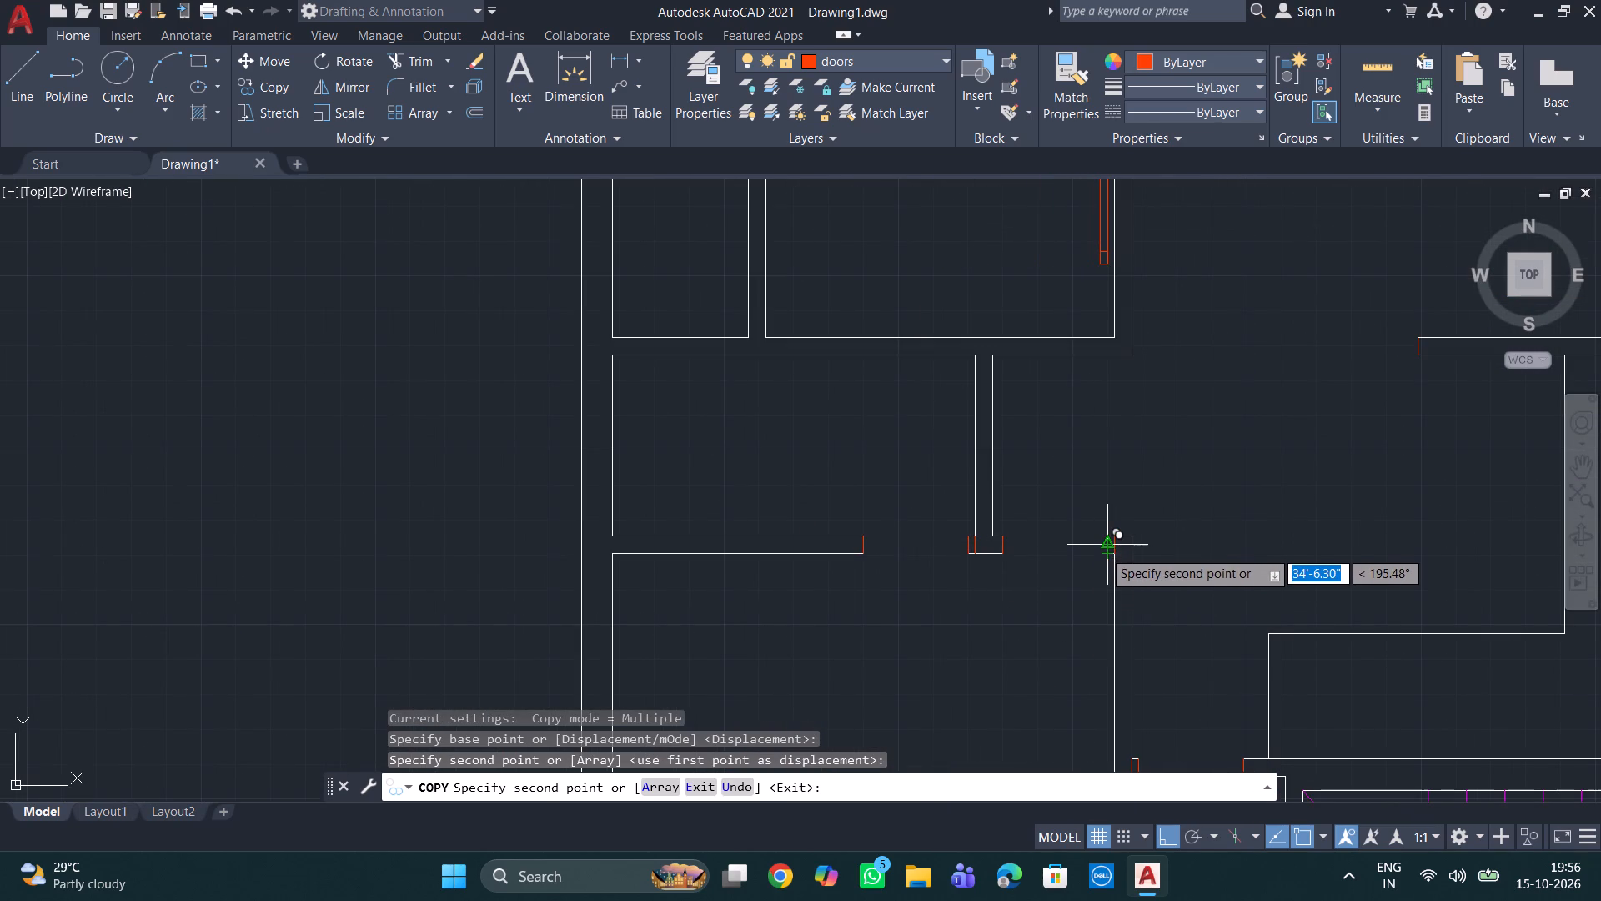
pyautogui.scroll(3, 1103, 552)
pyautogui.click(1106, 531)
pyautogui.scroll(-4, 1069, 553)
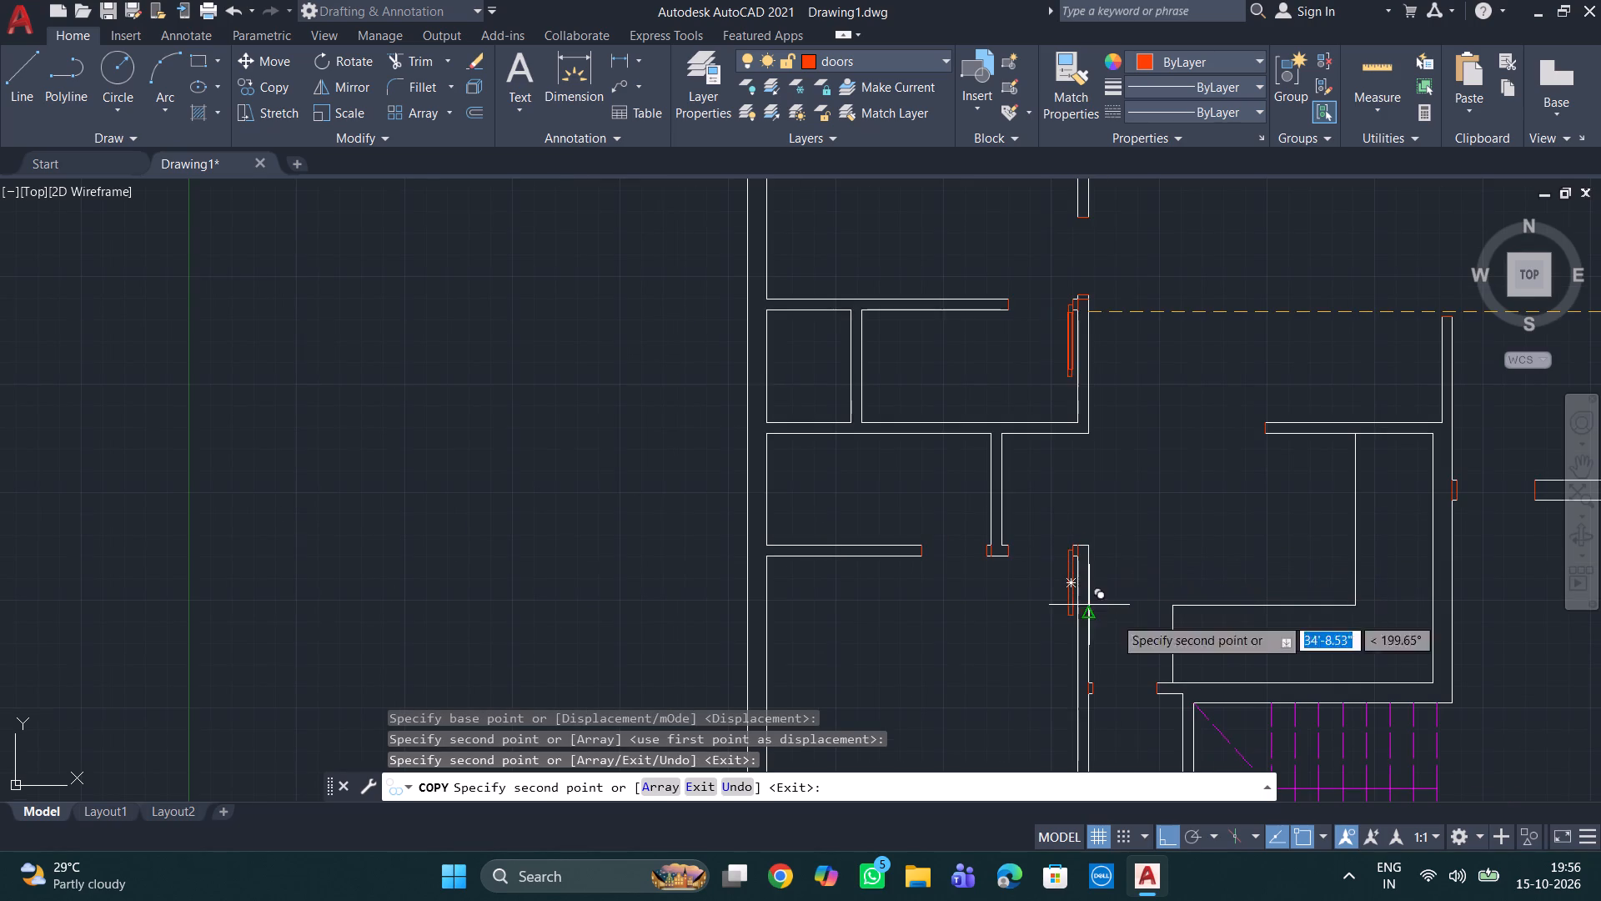
pyautogui.moveTo(1146, 622); pyautogui.dragTo(1172, 499, button='middle')
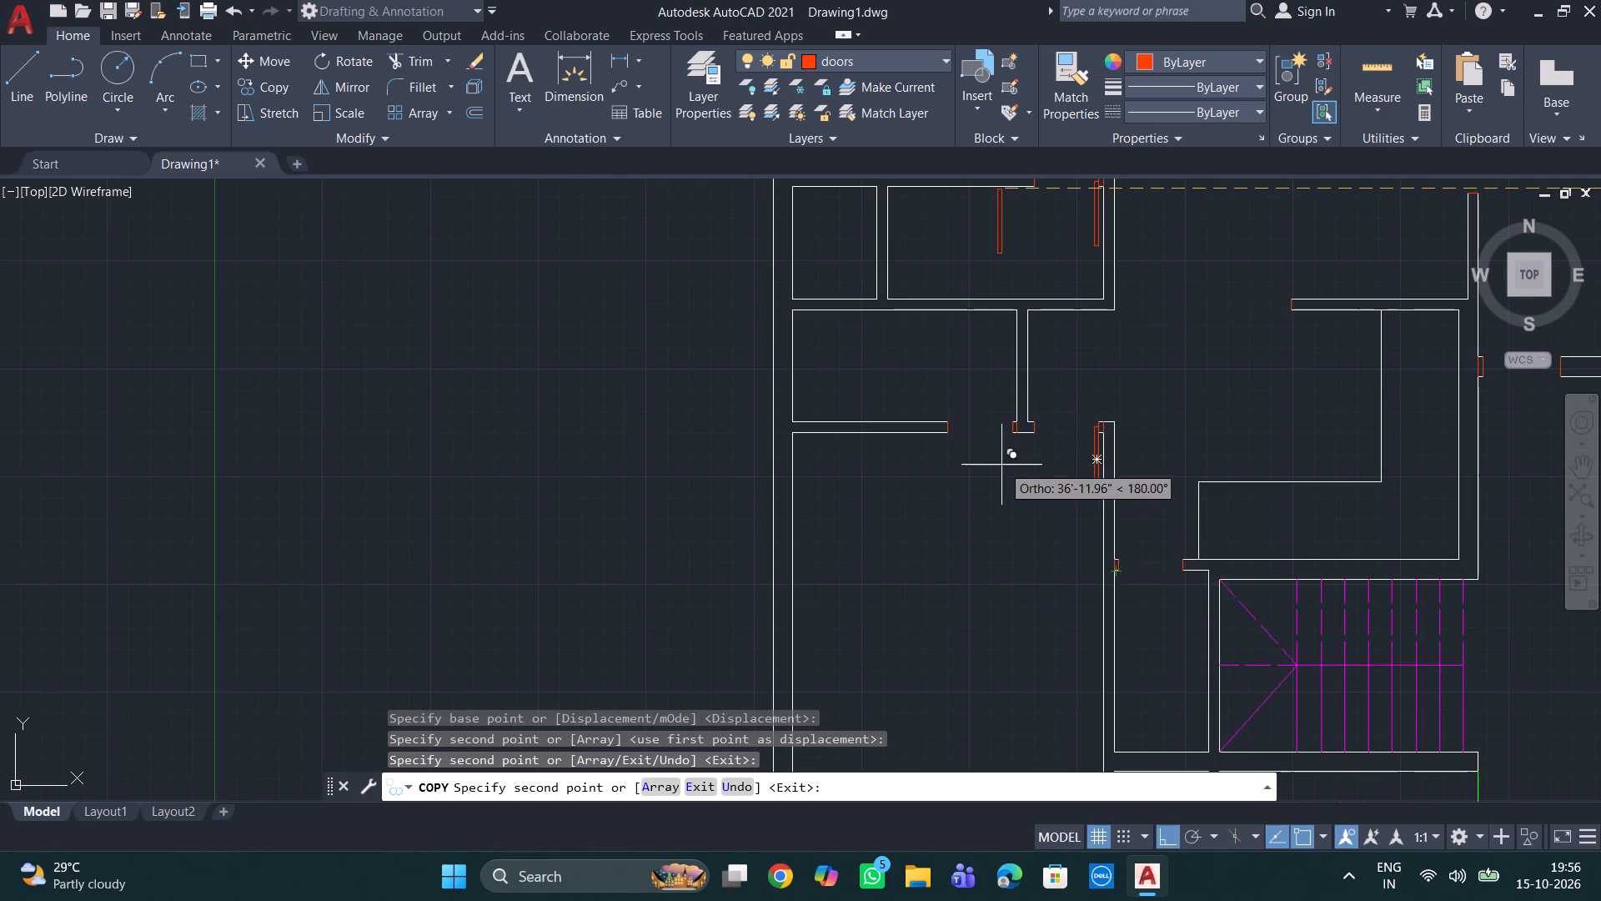
pyautogui.scroll(2, 1001, 458)
pyautogui.click(1019, 381)
pyautogui.scroll(-1, 1094, 496)
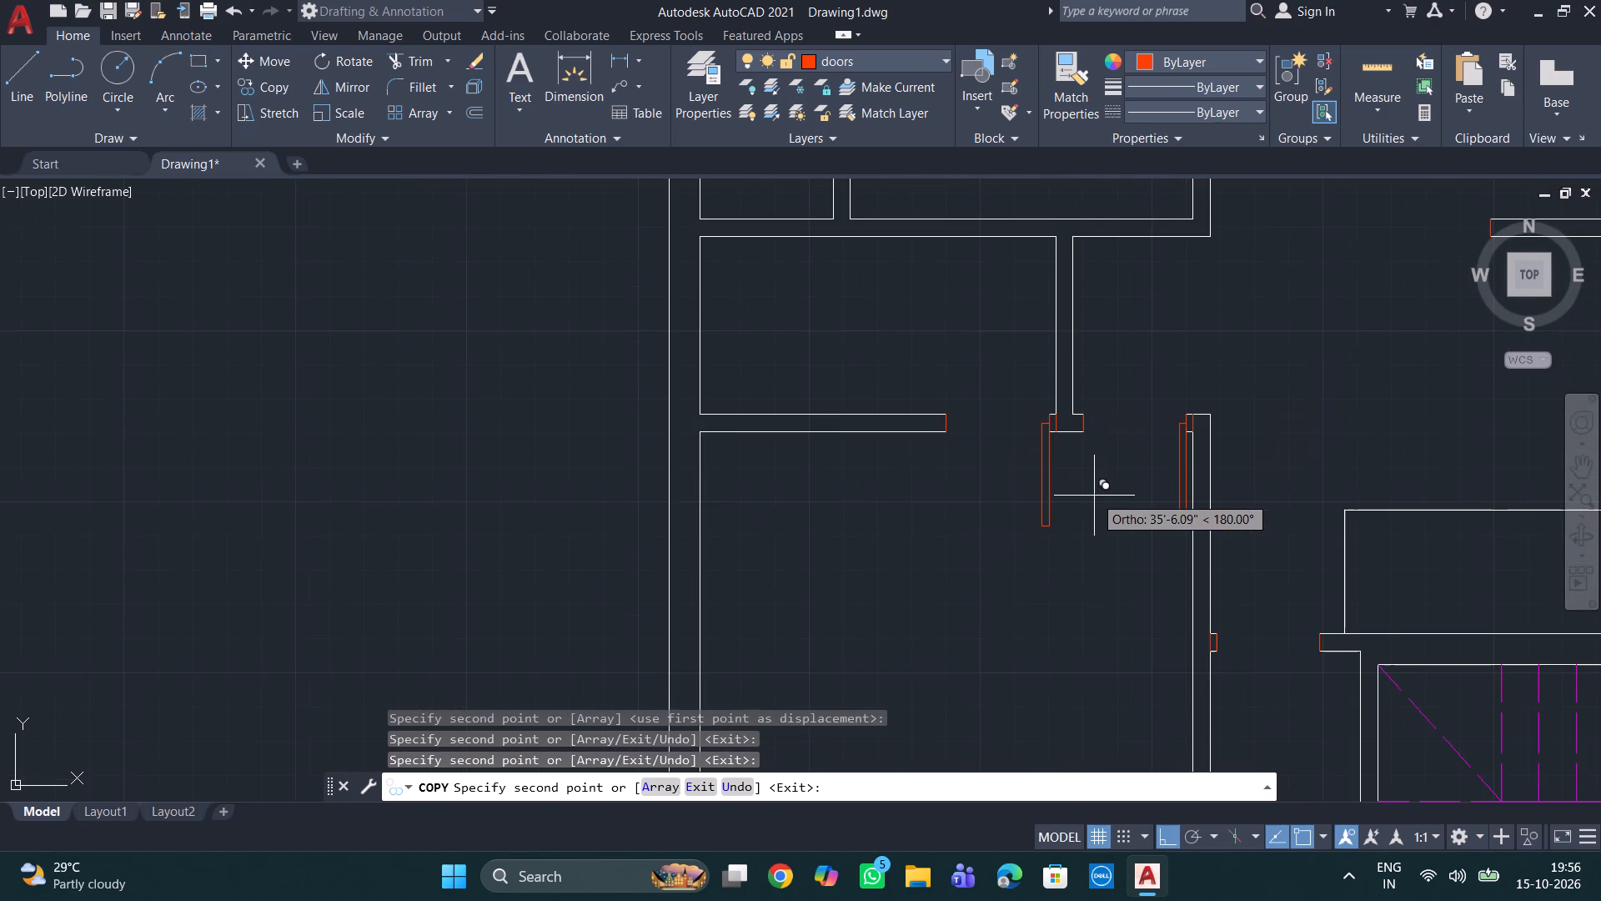
pyautogui.moveTo(1097, 508); pyautogui.dragTo(970, 555, button='middle')
pyautogui.moveTo(1164, 652); pyautogui.dragTo(1100, 405, button='middle')
pyautogui.scroll(2, 1072, 440)
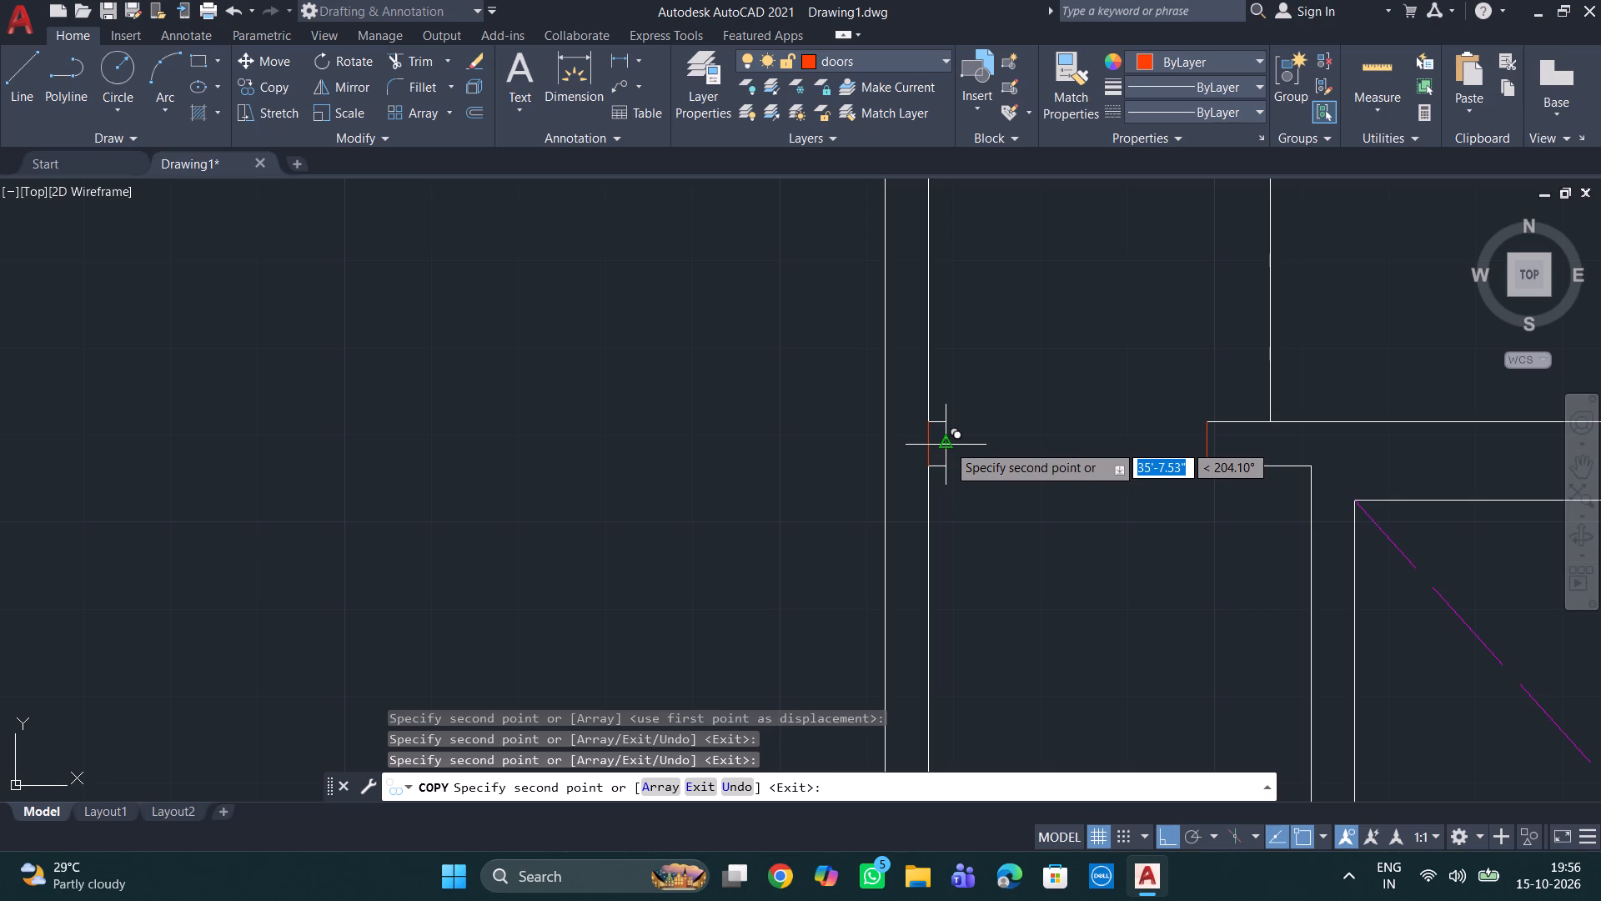
pyautogui.scroll(-4, 1021, 541)
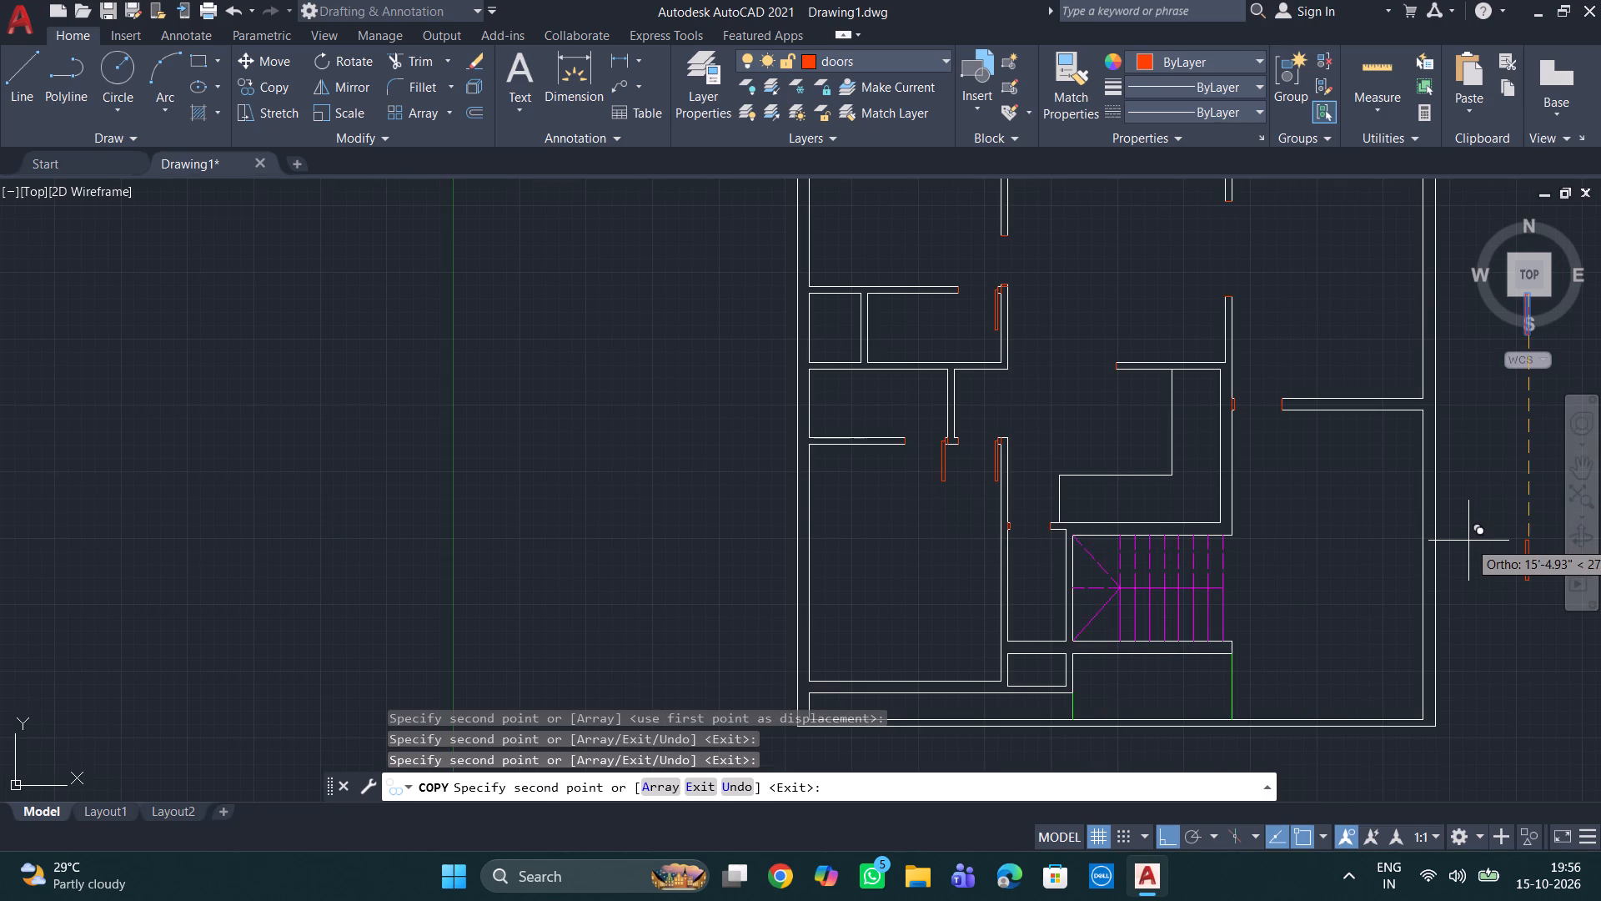
pyautogui.press('Escape')
pyautogui.scroll(-1, 1379, 529)
pyautogui.moveTo(1376, 526); pyautogui.dragTo(1153, 566, button='middle')
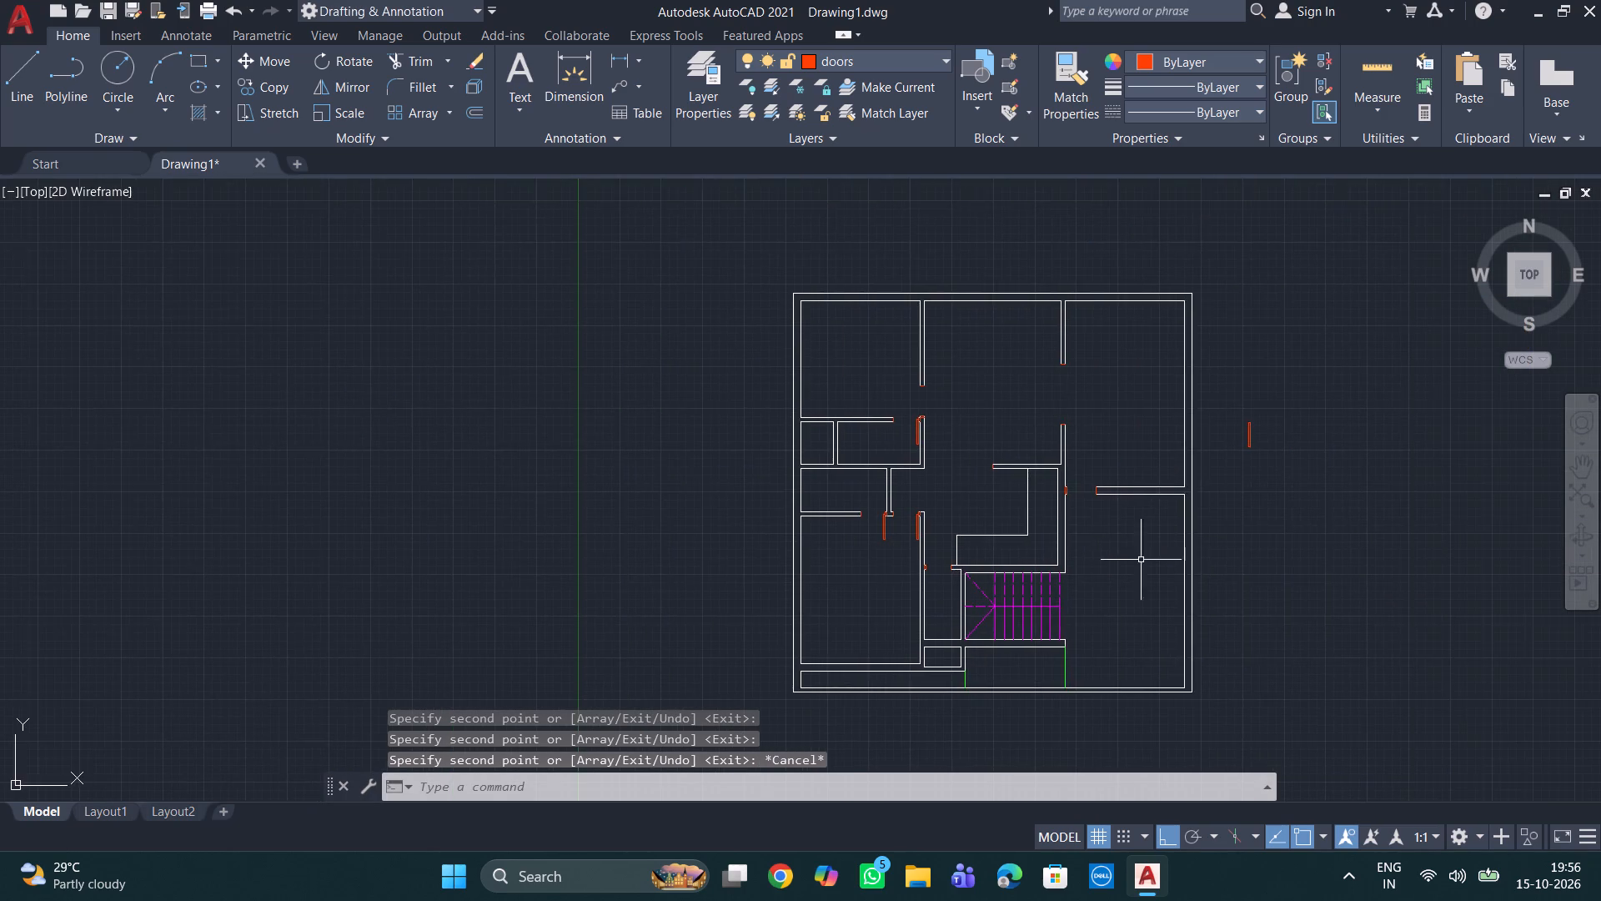
# Draw the three-point swing arc from the free end of the top-left room's door leaf to the opposite jamb's midpoint.
pyautogui.scroll(1, 1038, 463)
pyautogui.scroll(2, 988, 407)
pyautogui.scroll(-2, 888, 405)
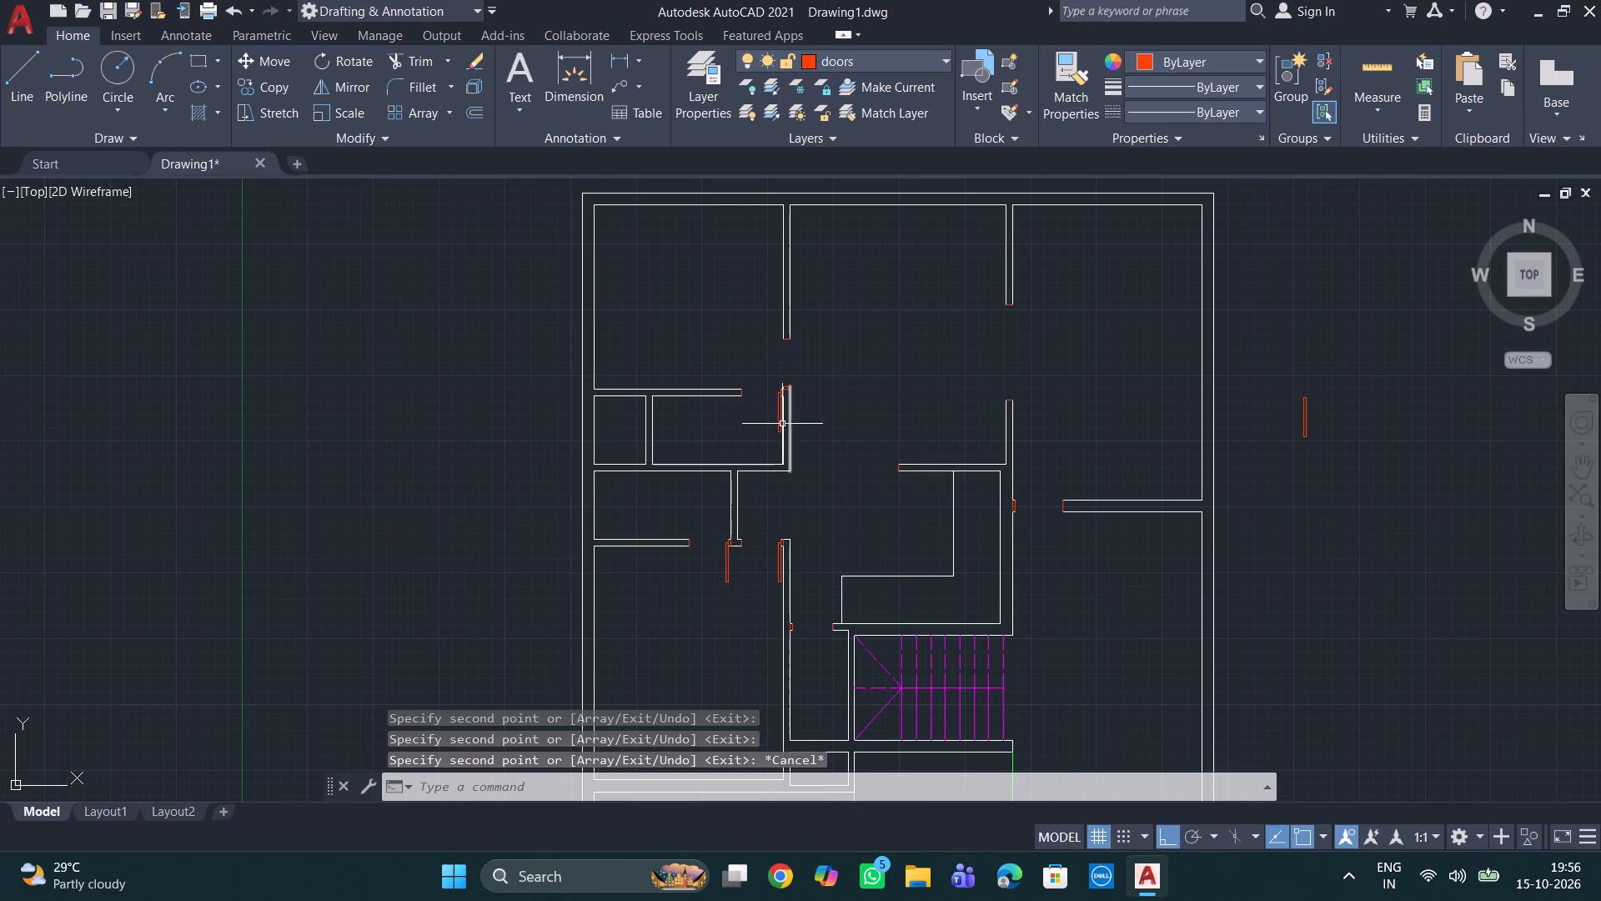
pyautogui.scroll(3, 780, 425)
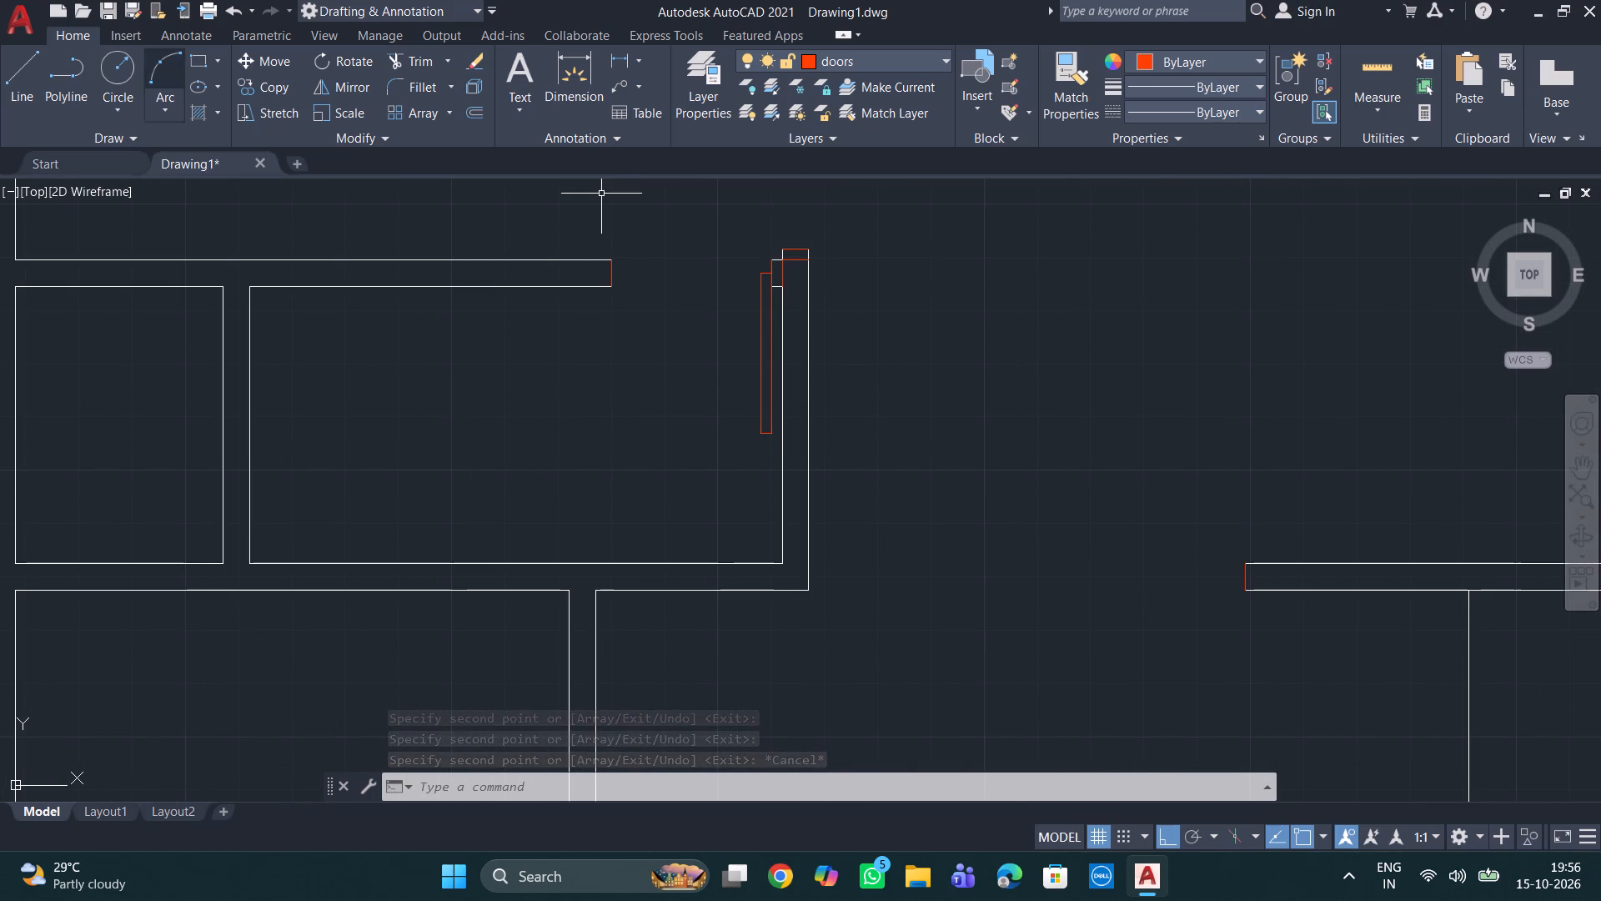
pyautogui.click(178, 68)
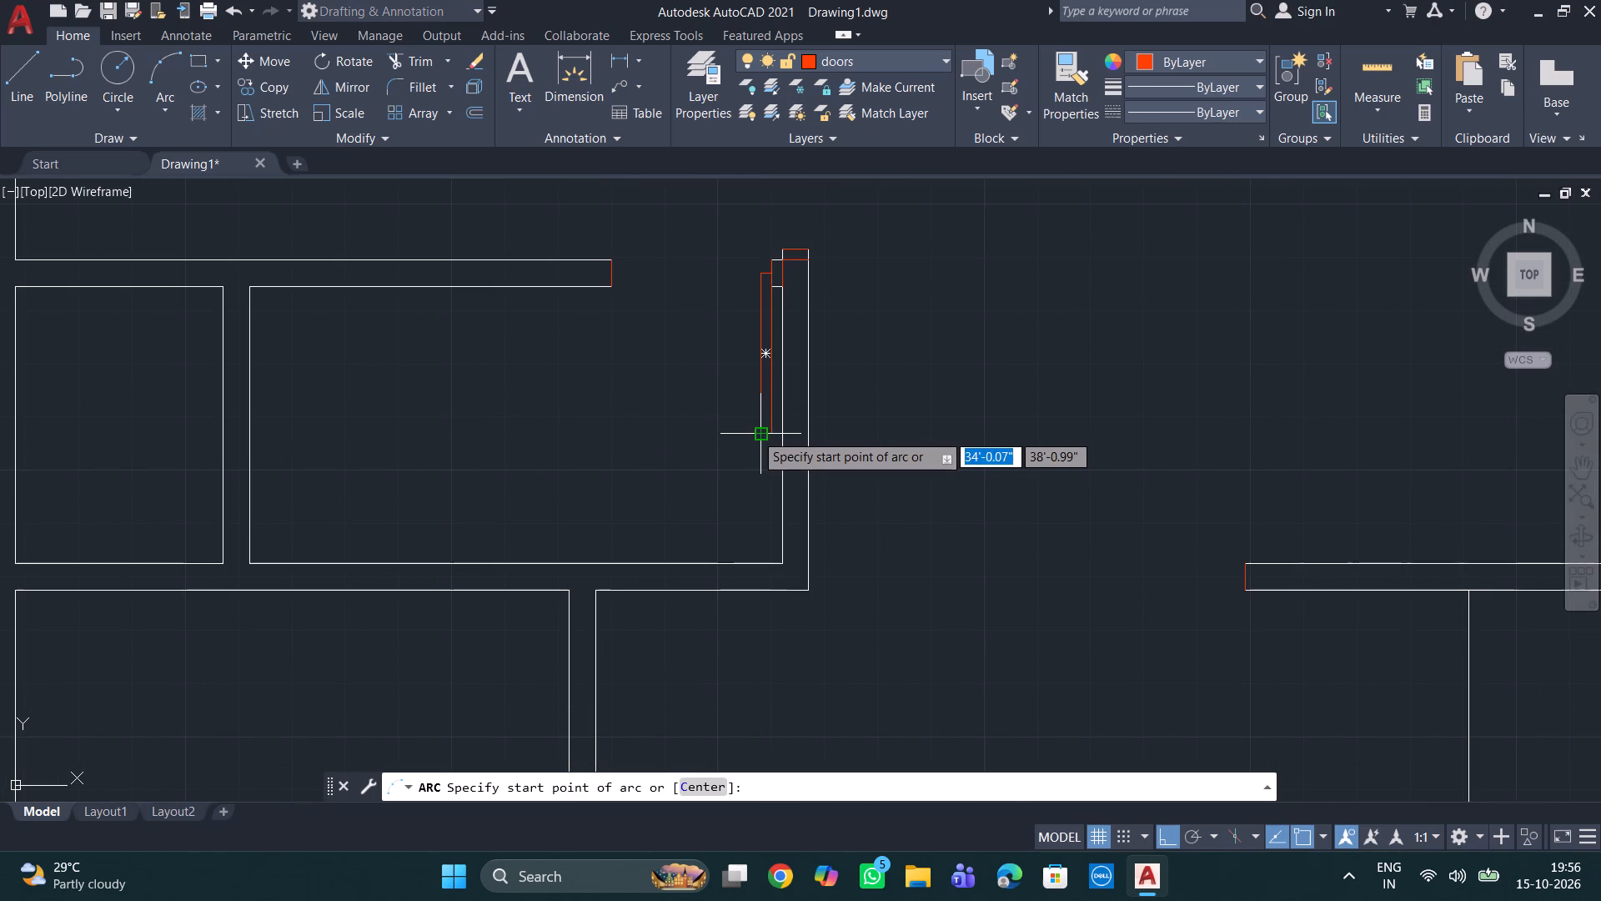
pyautogui.click(755, 433)
pyautogui.click(612, 289)
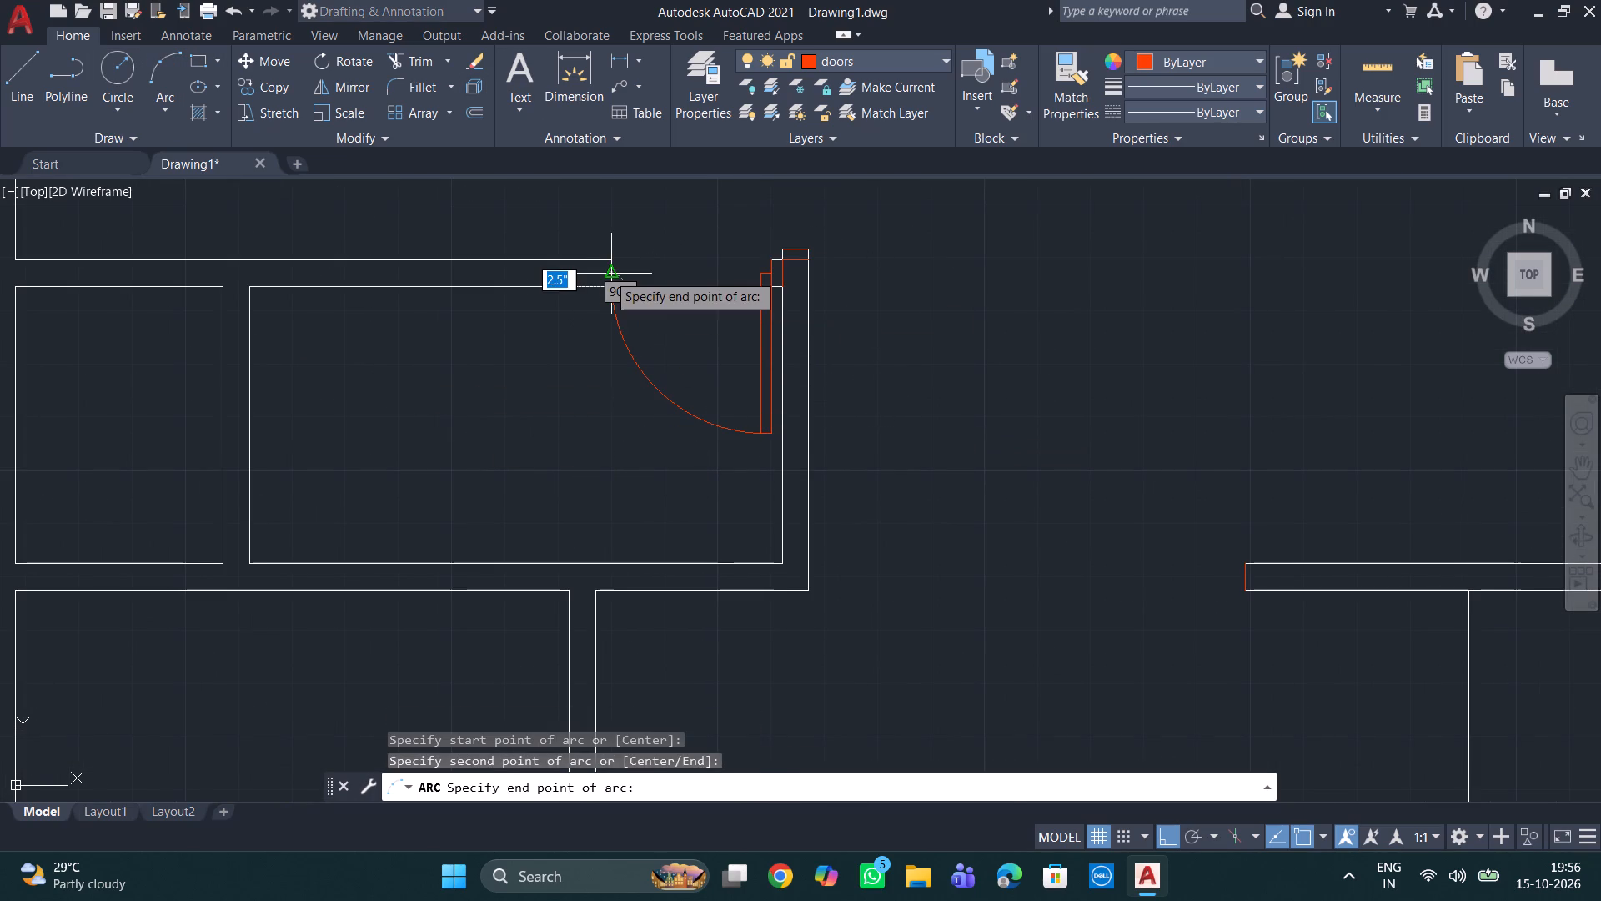
pyautogui.click(607, 273)
# Draw the swing arc for the eastern door in the bottom-left room's top wall, from leaf end to opposite jamb's midpoint.
pyautogui.scroll(-2, 925, 415)
pyautogui.moveTo(925, 415); pyautogui.dragTo(925, 284, button='middle')
pyautogui.scroll(1, 926, 529)
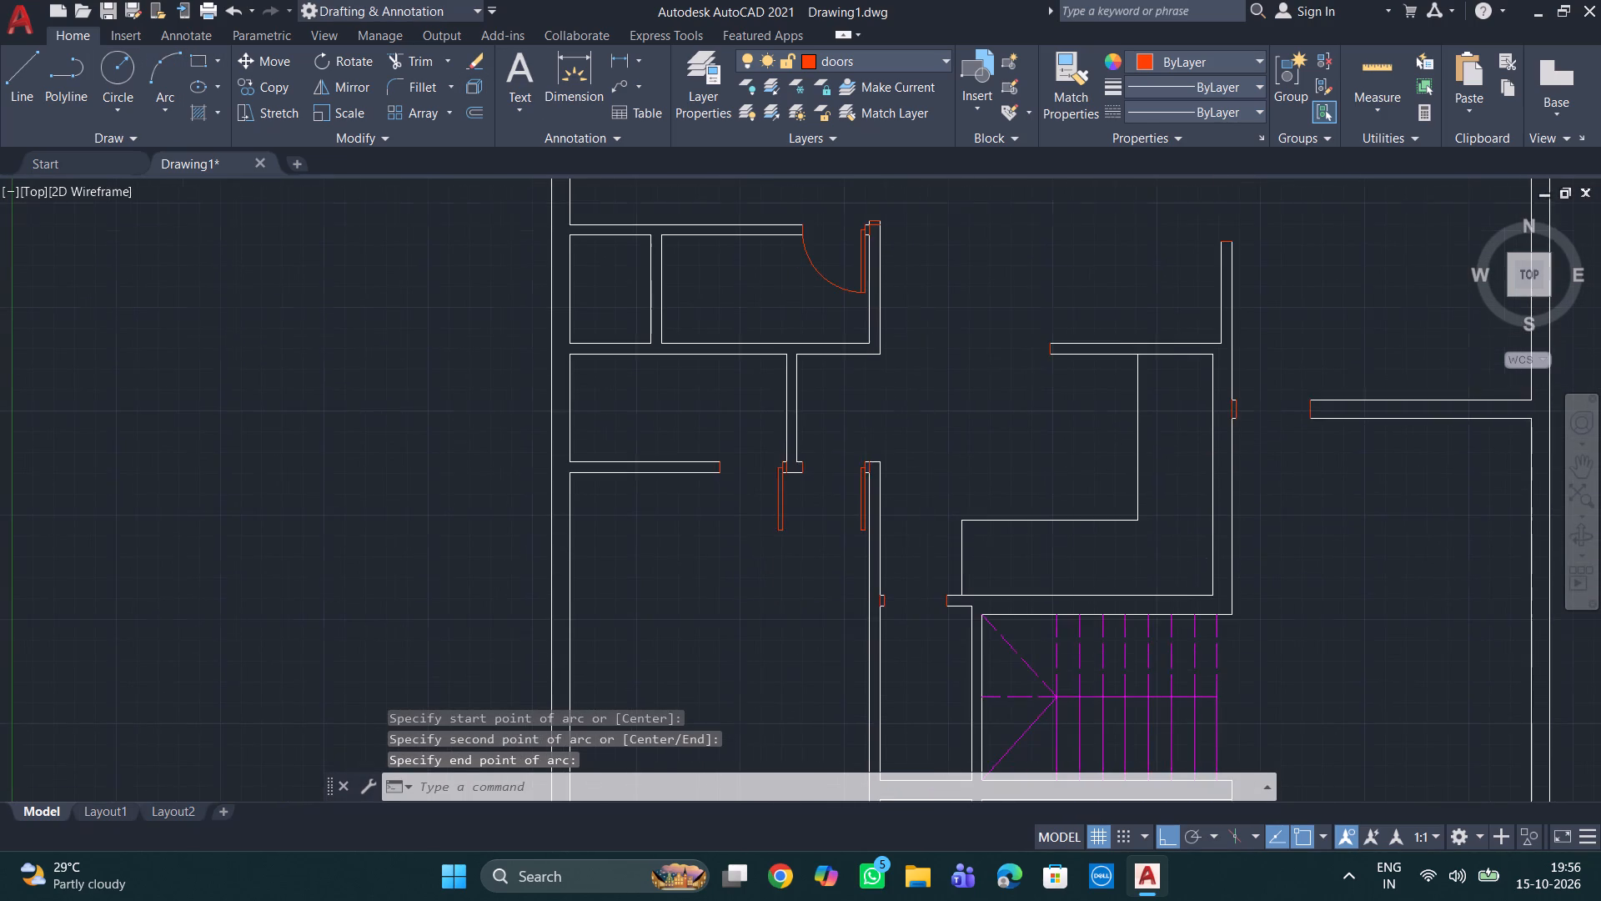
pyautogui.scroll(1, 926, 529)
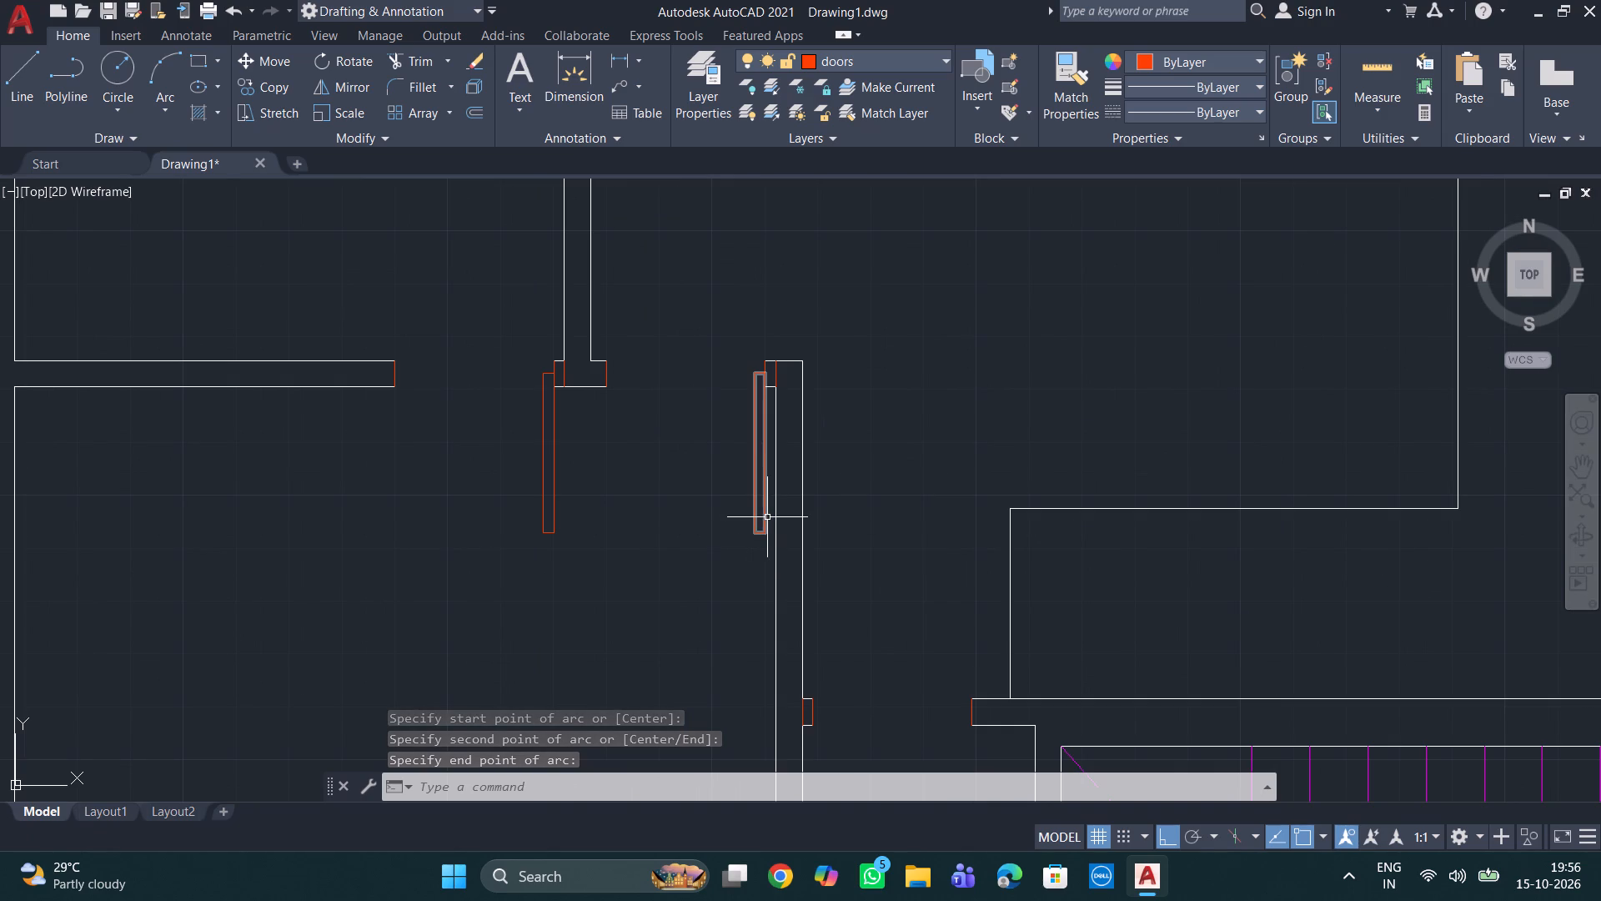
pyautogui.press('space')
pyautogui.scroll(2, 750, 533)
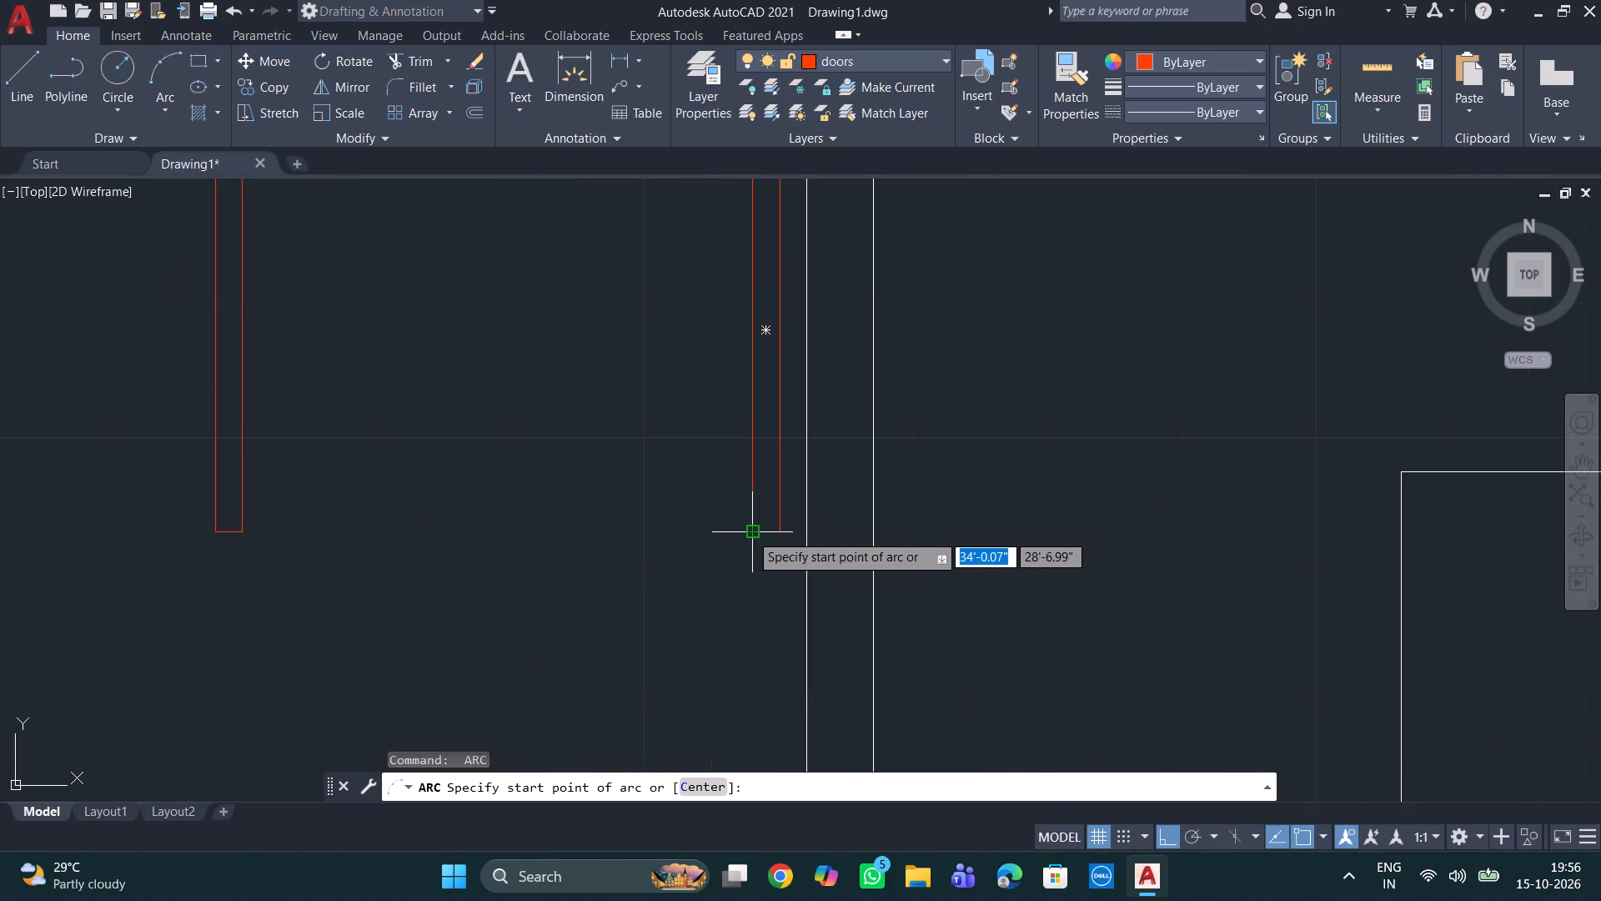
pyautogui.click(750, 533)
pyautogui.moveTo(620, 414); pyautogui.dragTo(663, 641, button='middle')
pyautogui.scroll(-2, 663, 641)
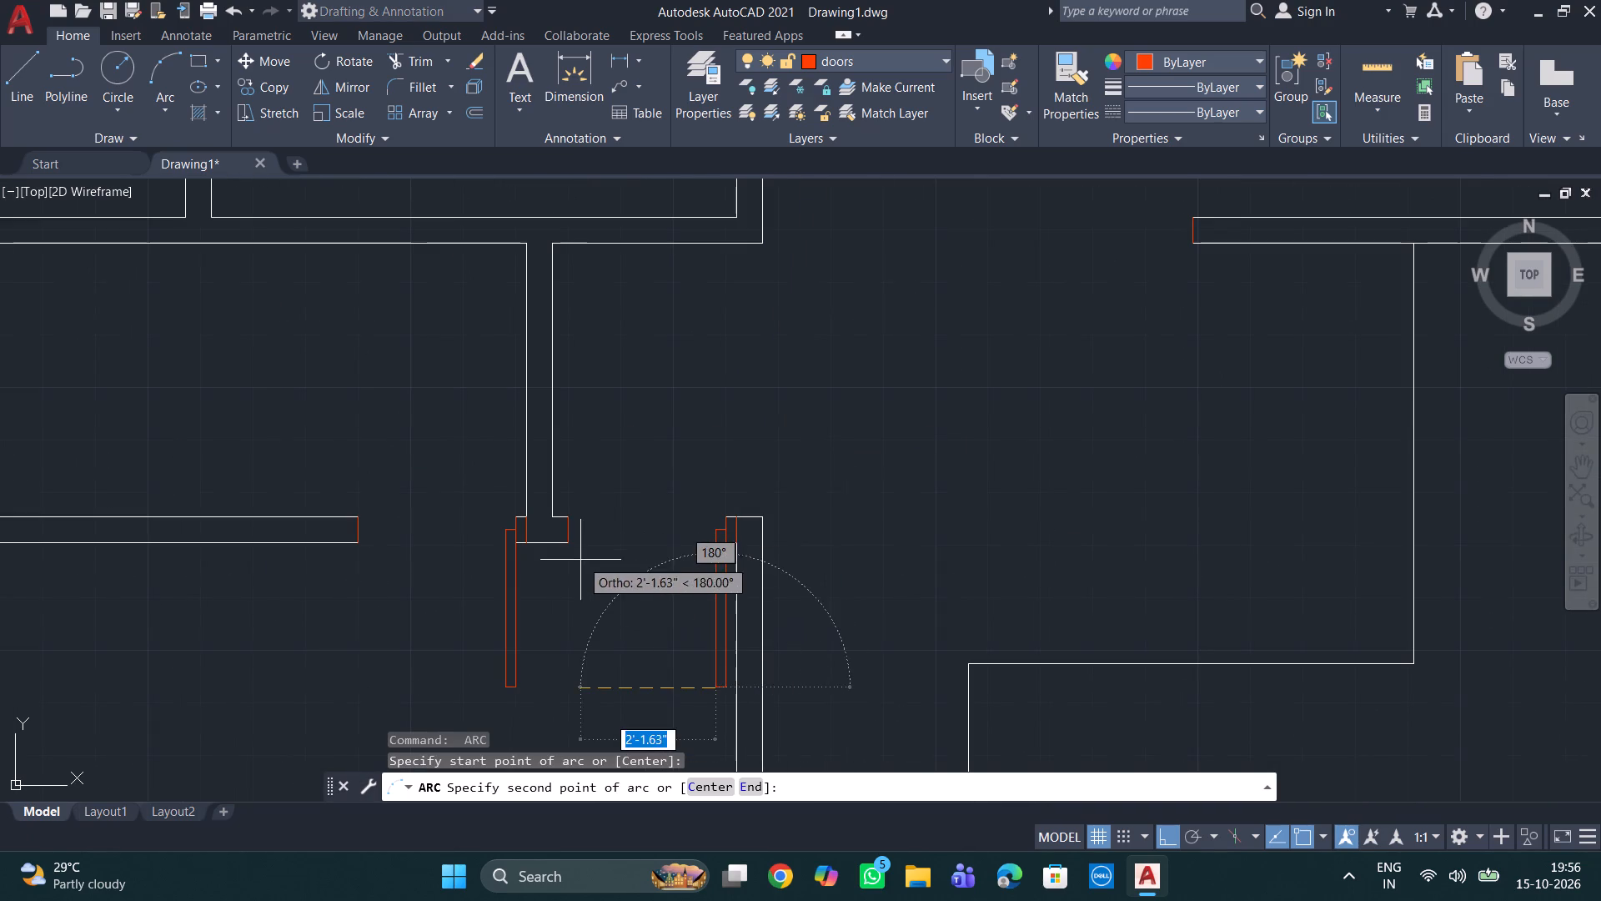
pyautogui.click(567, 541)
pyautogui.click(562, 526)
# Draw the swing arc for the western door in the bottom-left room's top wall, from leaf end to opposite jamb.
pyautogui.scroll(-2, 655, 540)
pyautogui.moveTo(655, 540); pyautogui.dragTo(800, 451, button='middle')
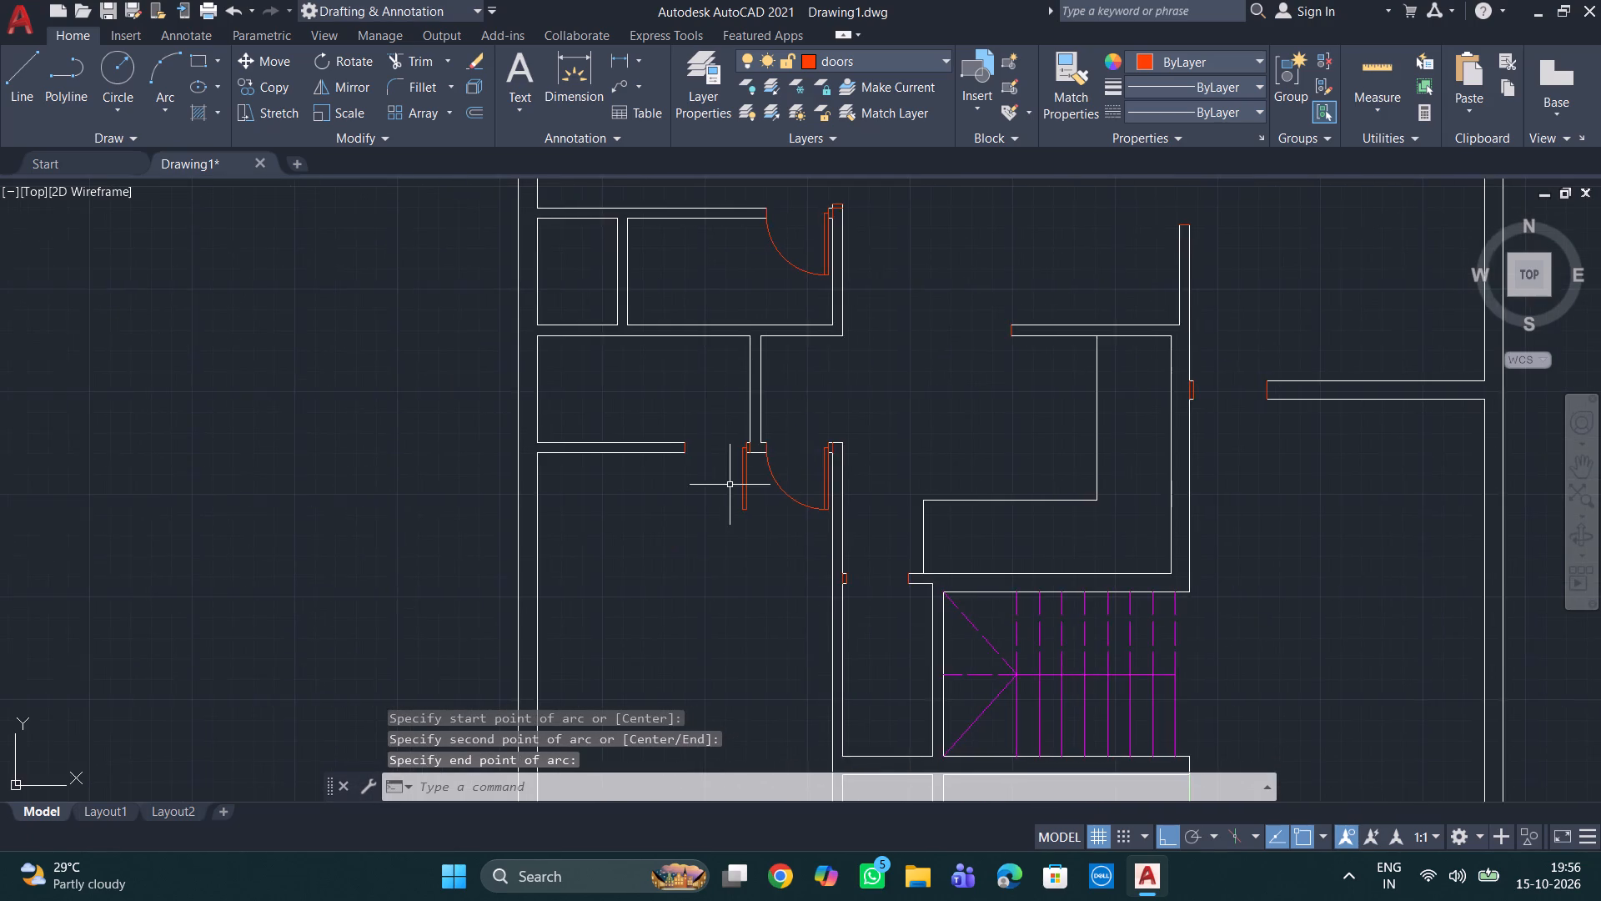
pyautogui.scroll(2, 732, 484)
pyautogui.press('space')
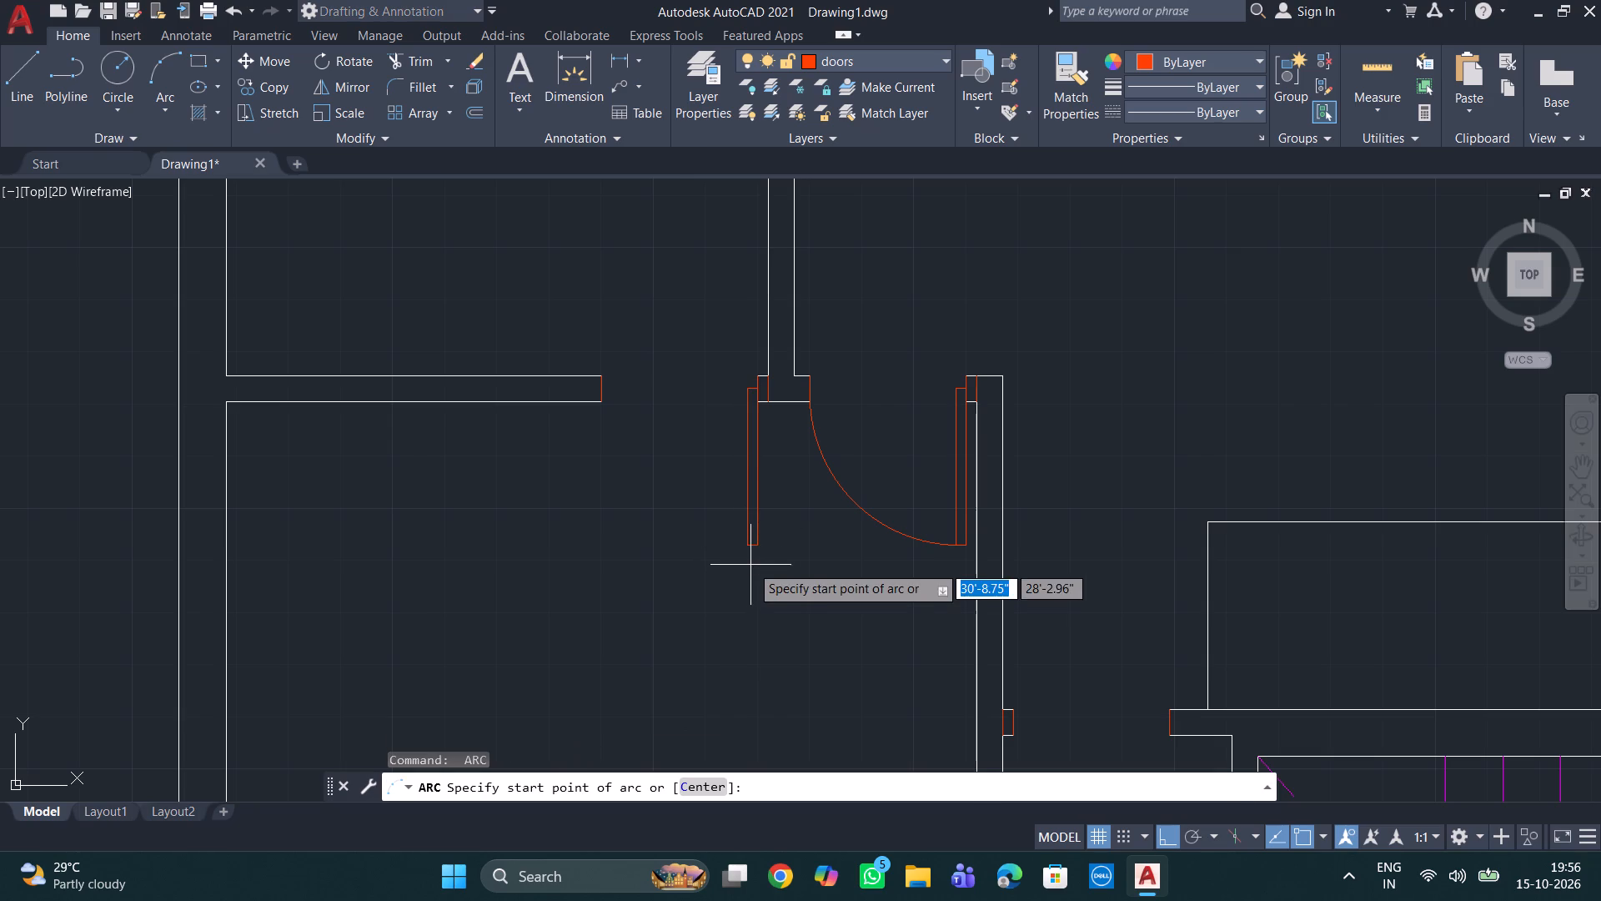
pyautogui.click(745, 546)
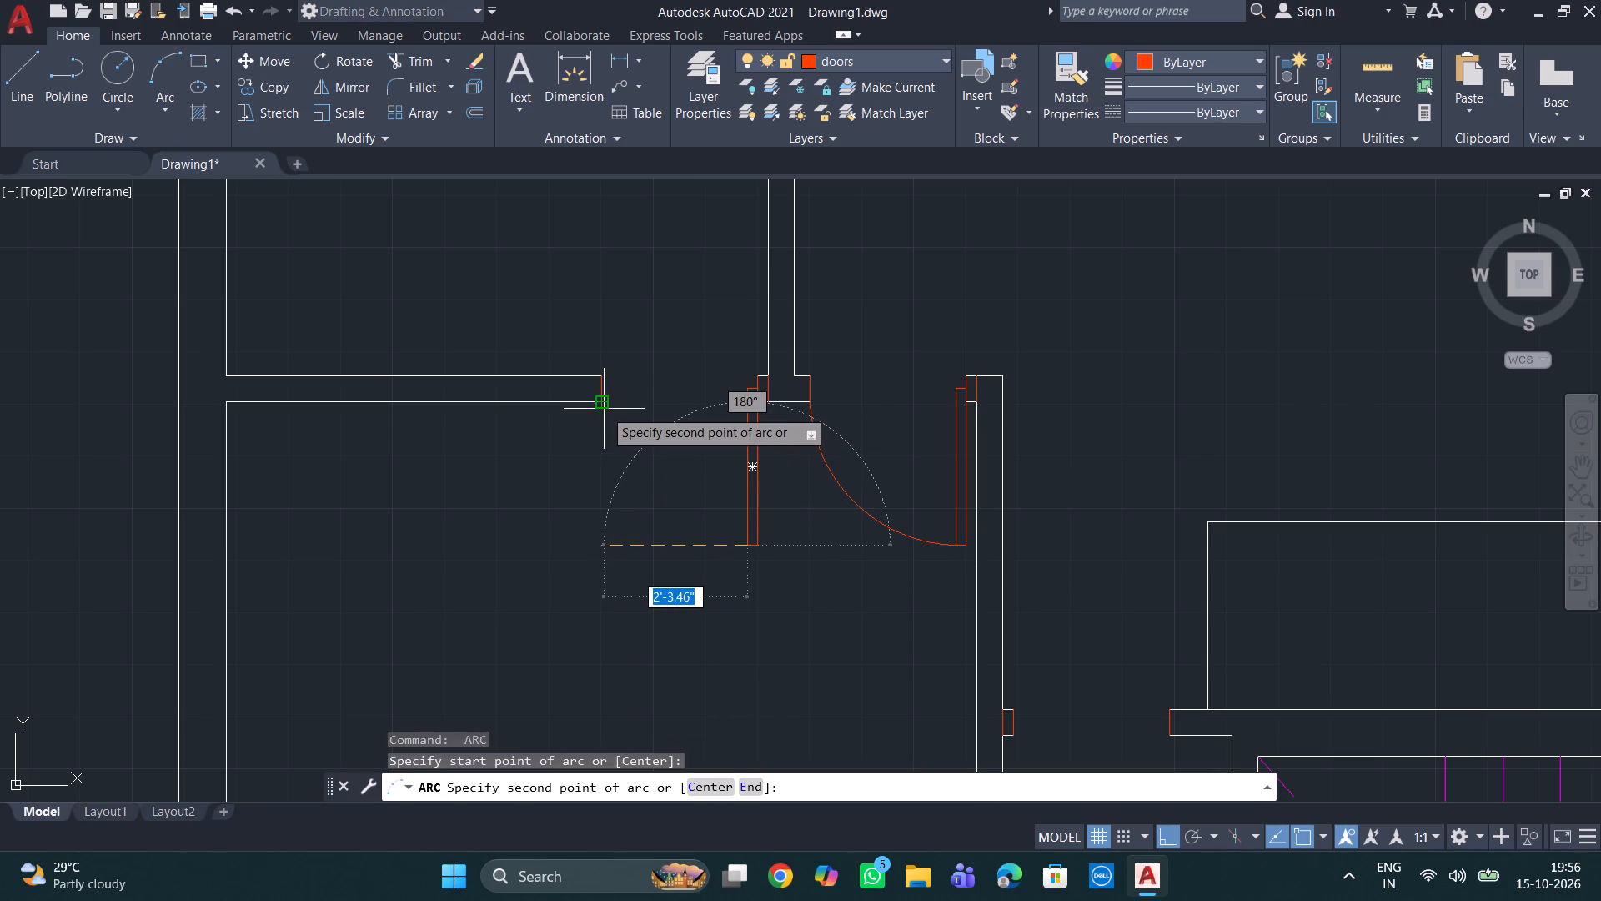
pyautogui.click(597, 400)
pyautogui.click(597, 395)
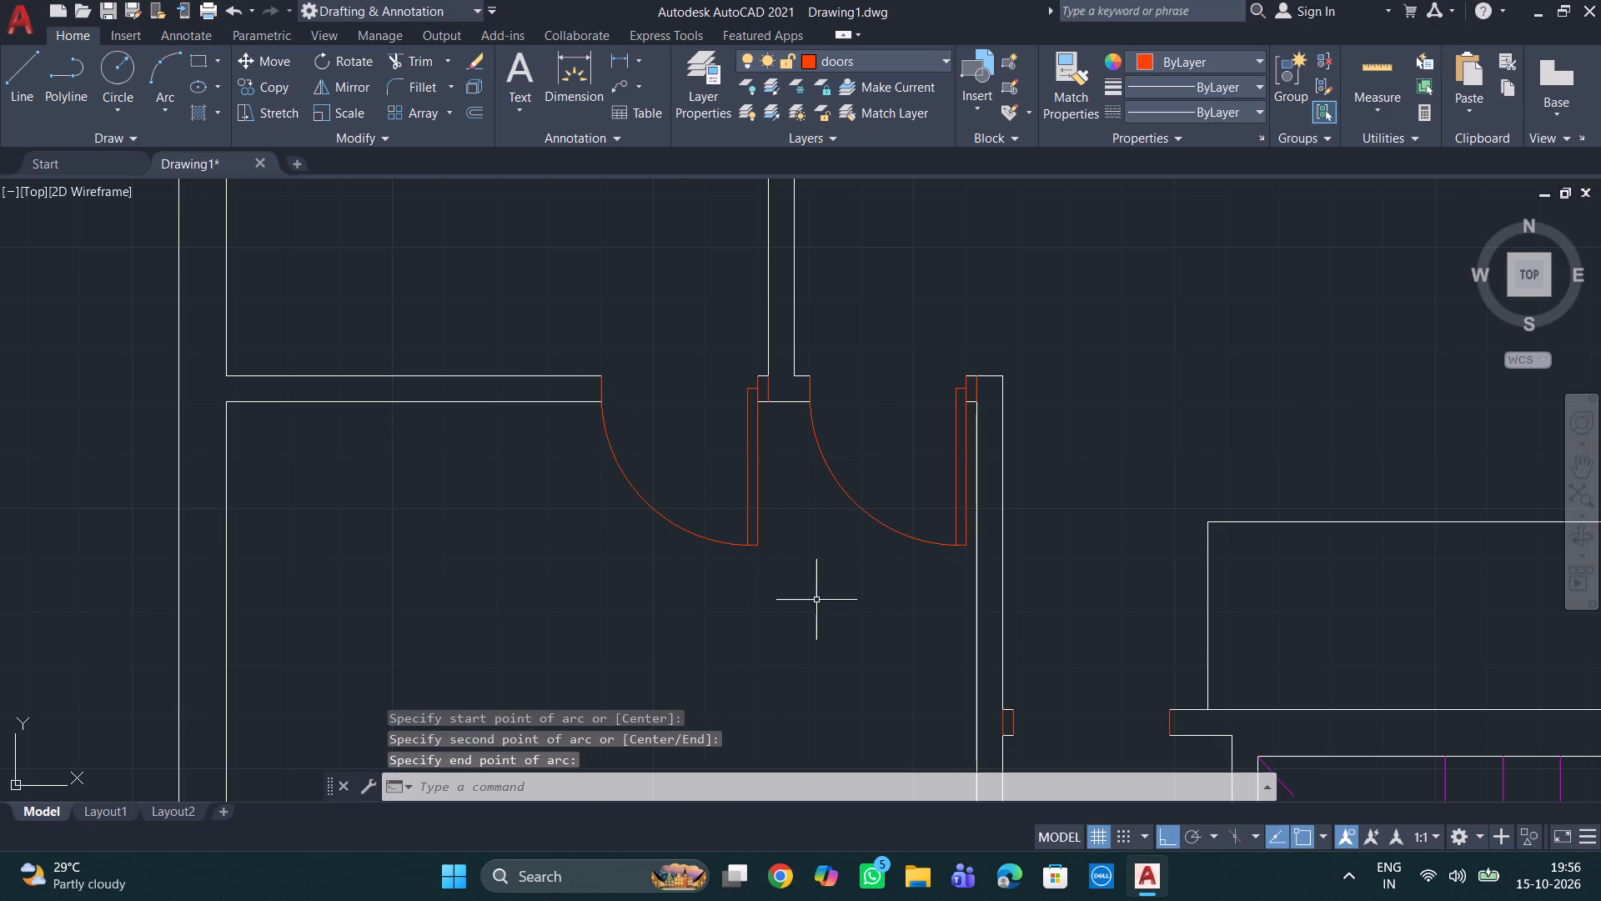
pyautogui.press('Escape')
# Mirror the western door's leaf and arc about a horizontal line through the leaf's upper end, erasing the source objects.
pyautogui.click(794, 531)
pyautogui.click(581, 445)
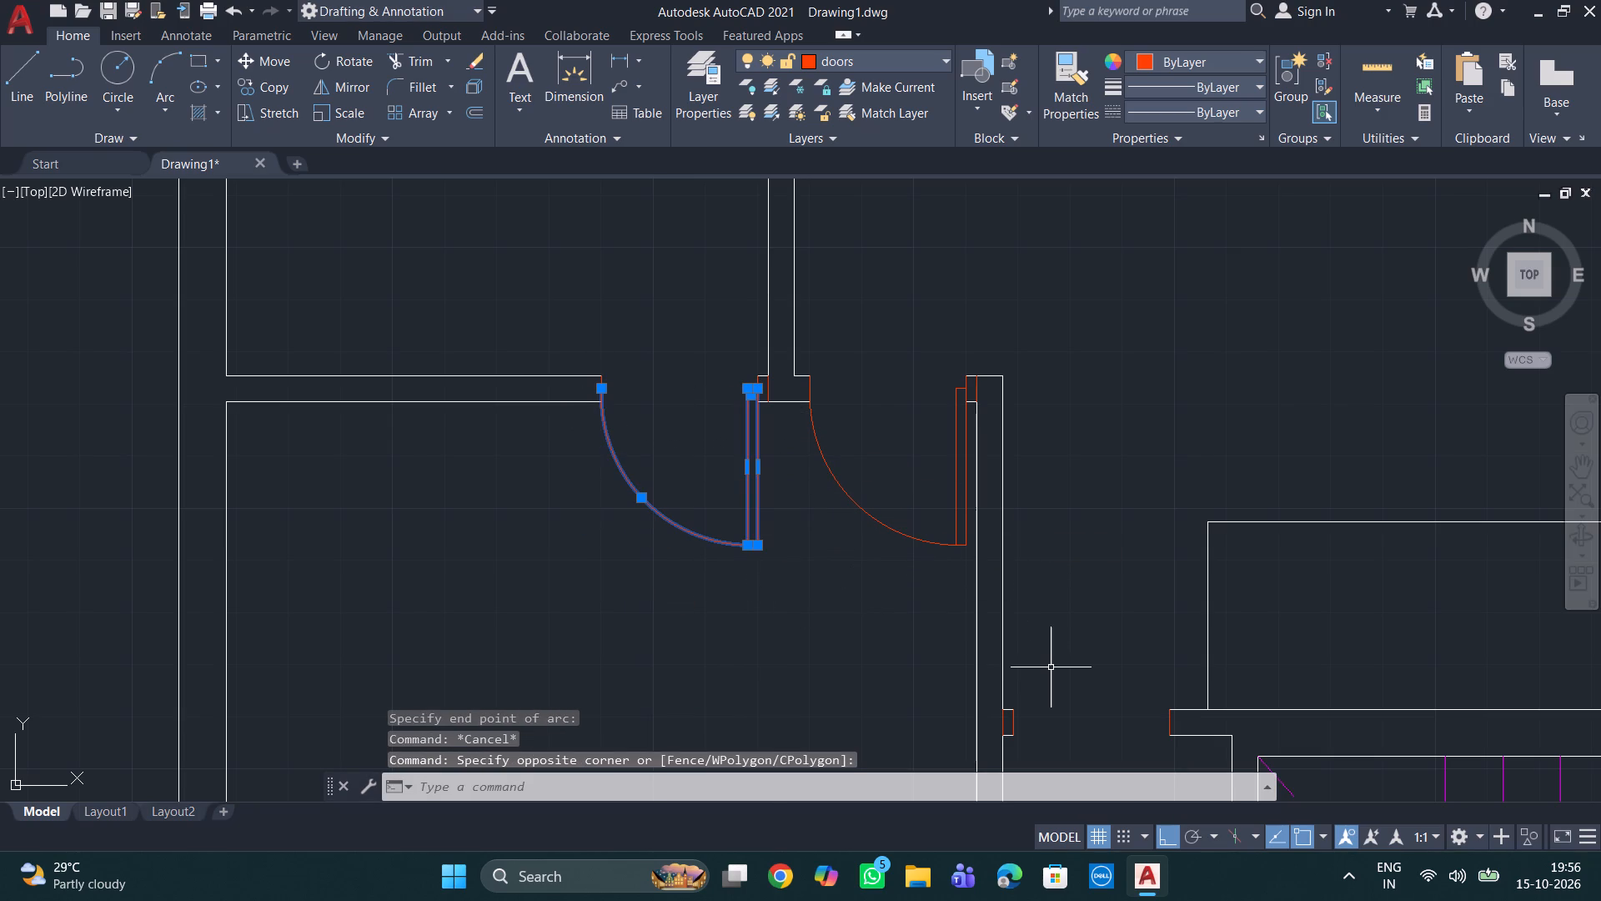
pyautogui.write('mi')
pyautogui.press('Return')
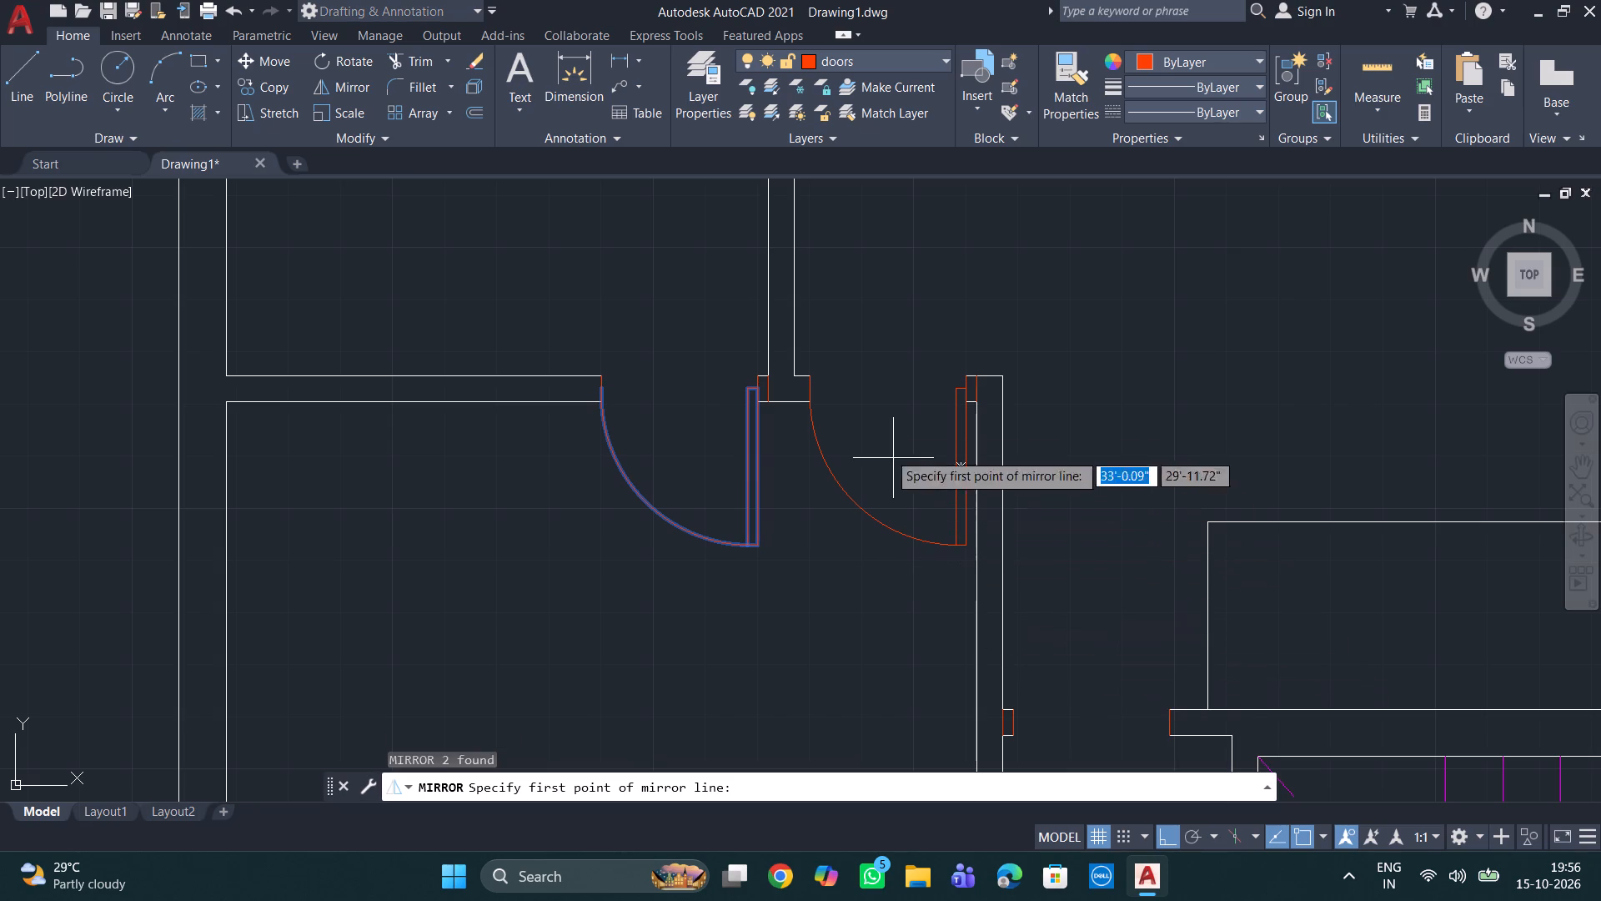
pyautogui.click(755, 393)
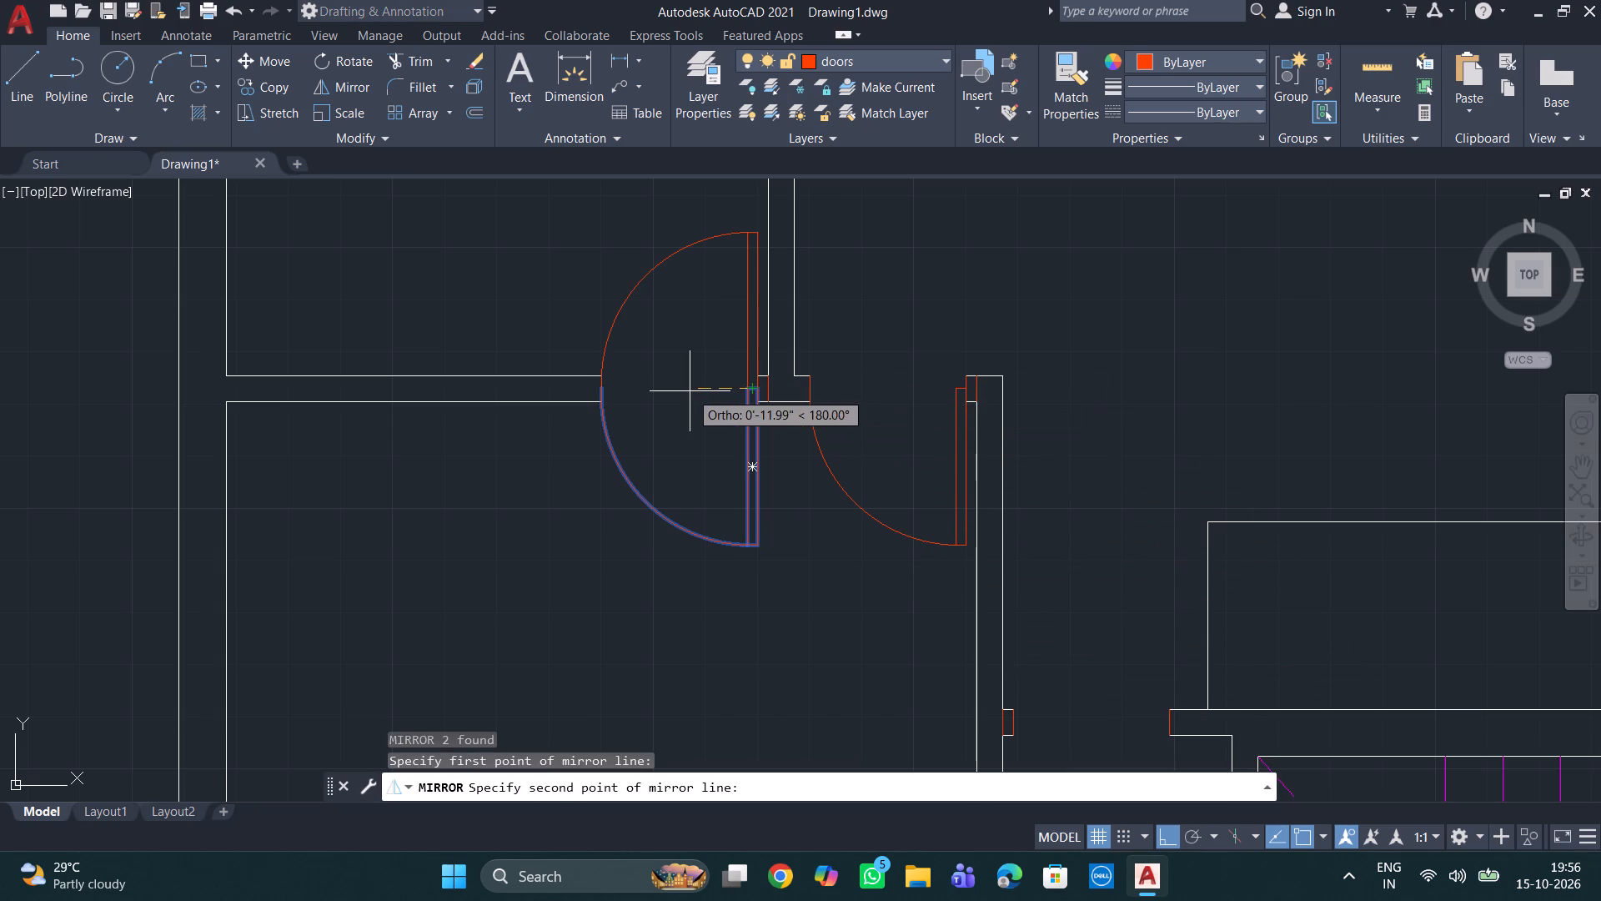
pyautogui.click(690, 391)
pyautogui.moveTo(715, 438); pyautogui.dragTo(690, 391)
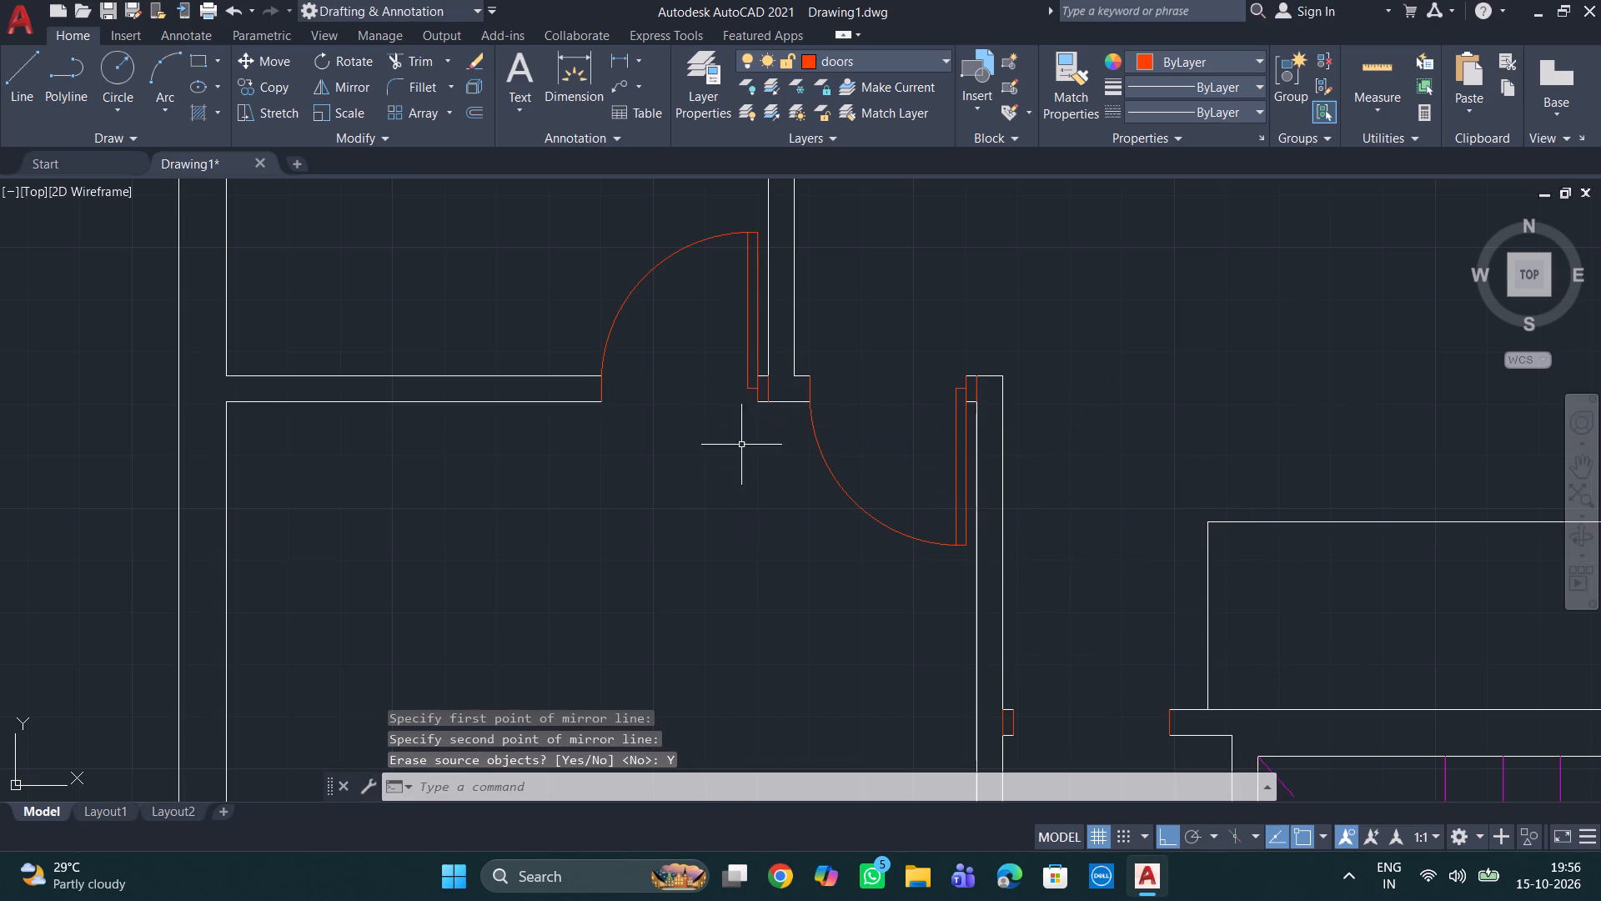
# Copy the spare door leaf outside the plan by its upper corner to the western jamb's midpoint in the doorway northwest of the staircase.
pyautogui.scroll(-3, 787, 520)
pyautogui.moveTo(907, 483); pyautogui.dragTo(723, 453, button='middle')
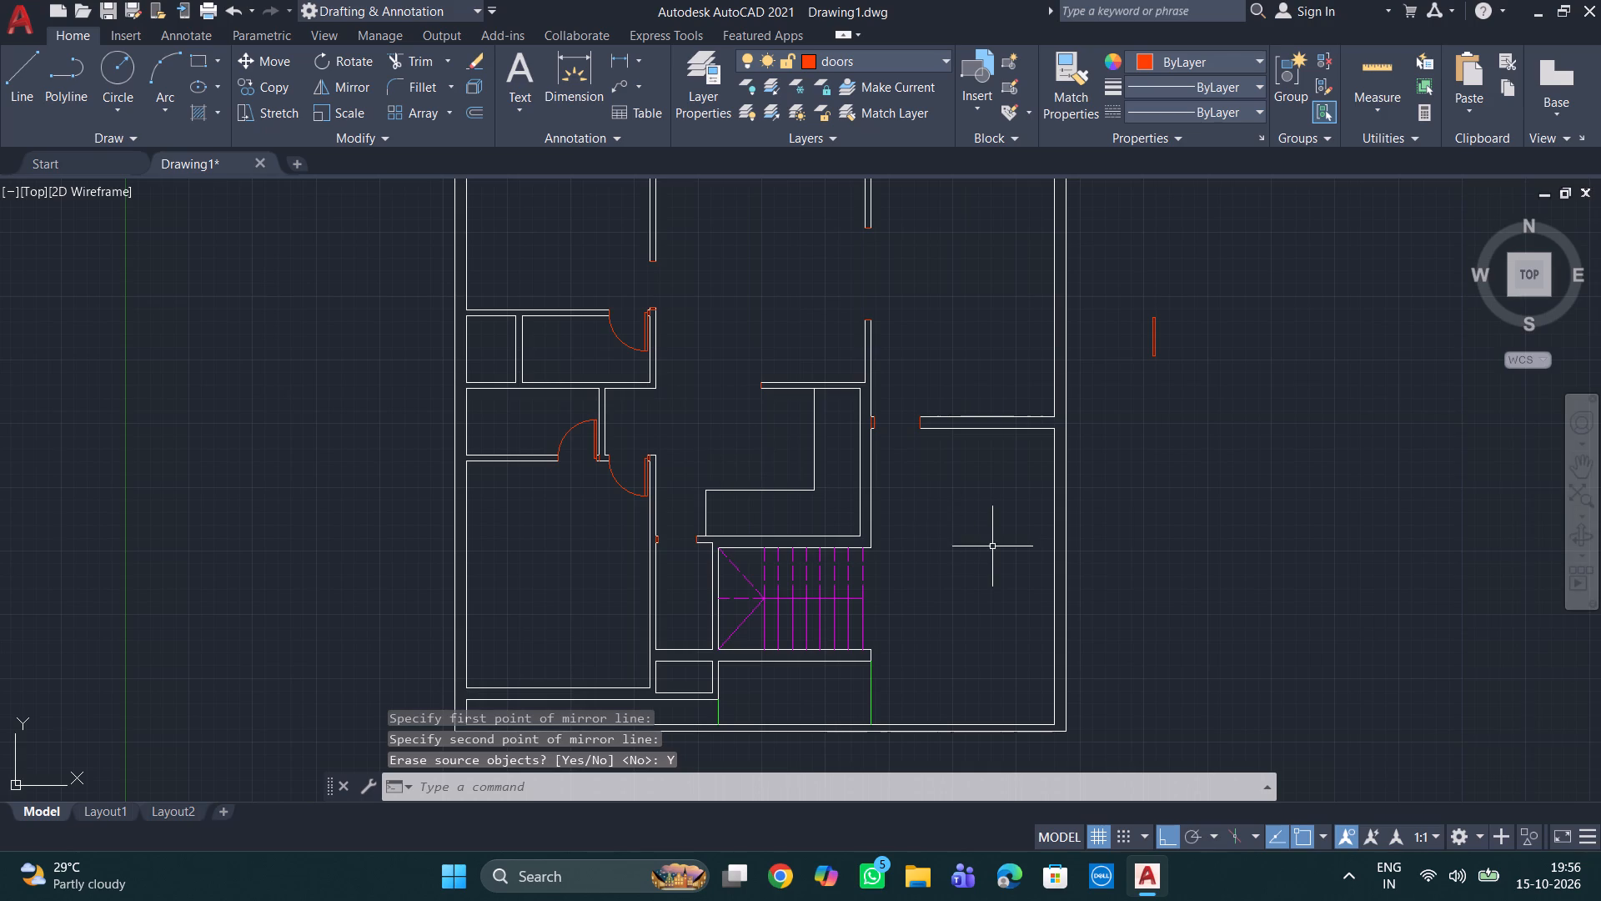
pyautogui.moveTo(992, 546); pyautogui.dragTo(891, 612, button='middle')
pyautogui.scroll(-1, 891, 612)
pyautogui.scroll(2, 1028, 558)
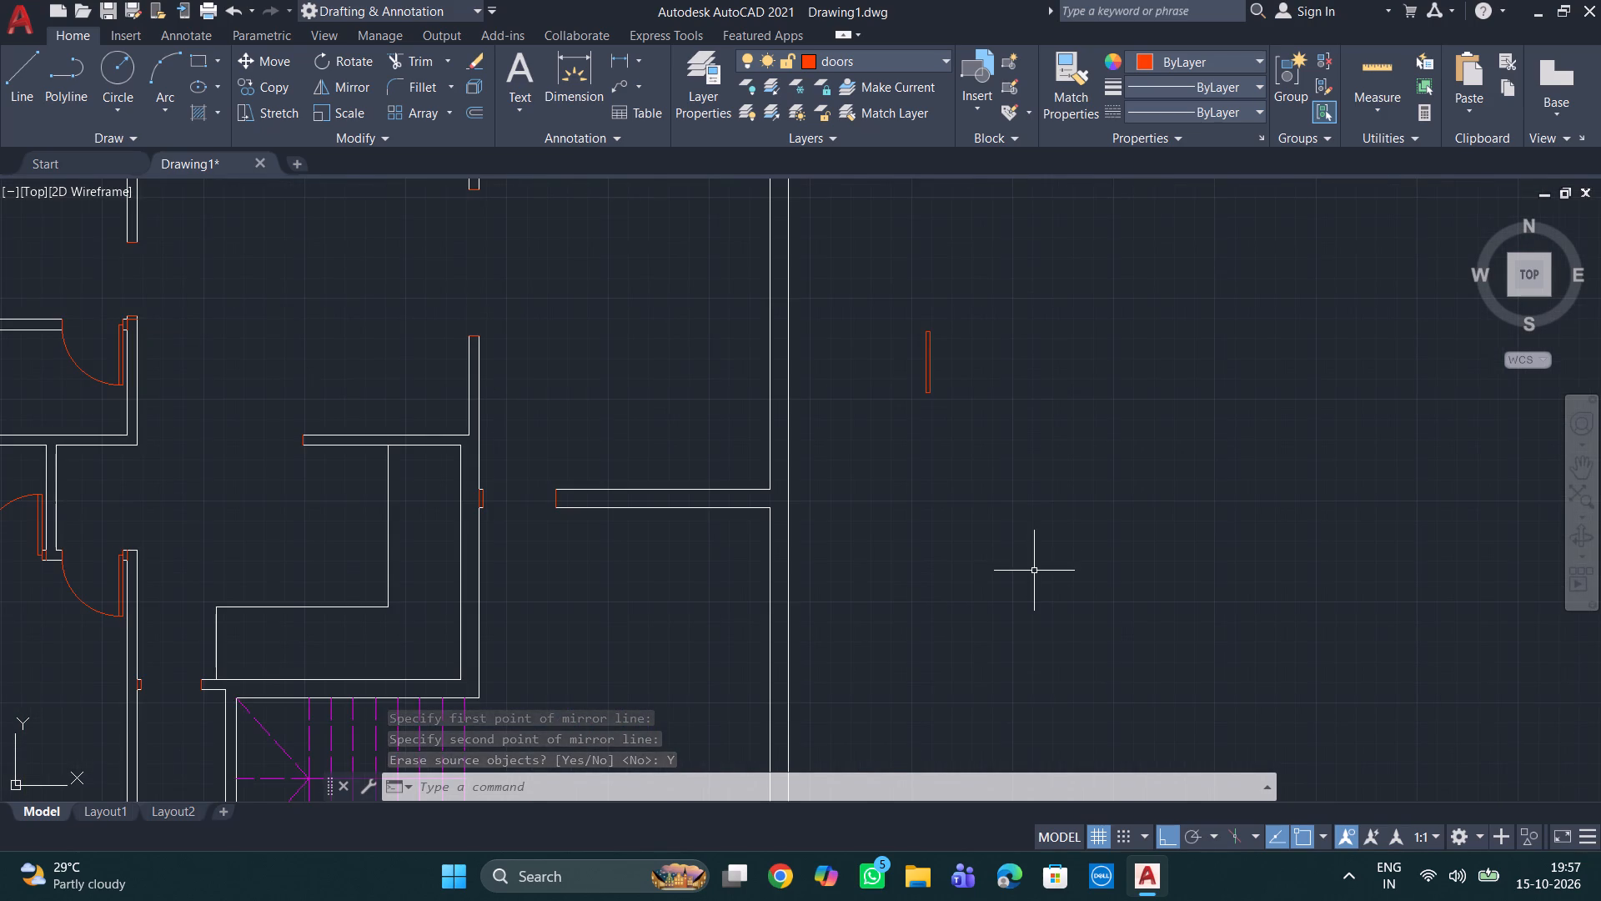
pyautogui.moveTo(1034, 571); pyautogui.dragTo(1046, 592, button='middle')
pyautogui.scroll(-1, 1034, 571)
pyautogui.moveTo(1048, 600); pyautogui.dragTo(1093, 474, button='middle')
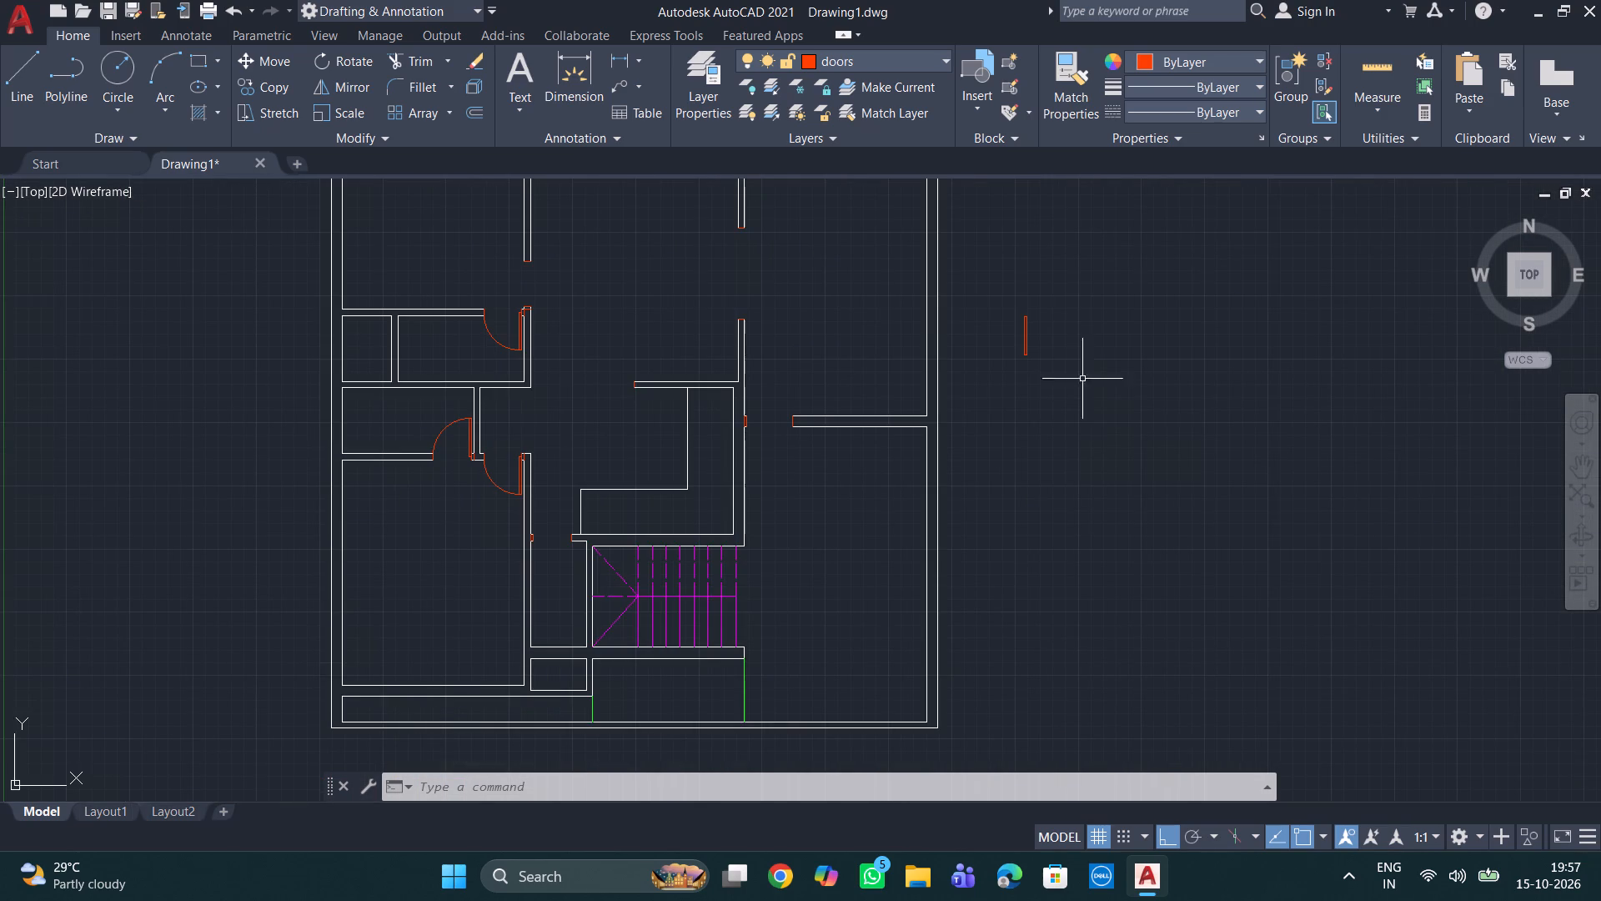
pyautogui.scroll(1, 1046, 333)
pyautogui.click(1048, 324)
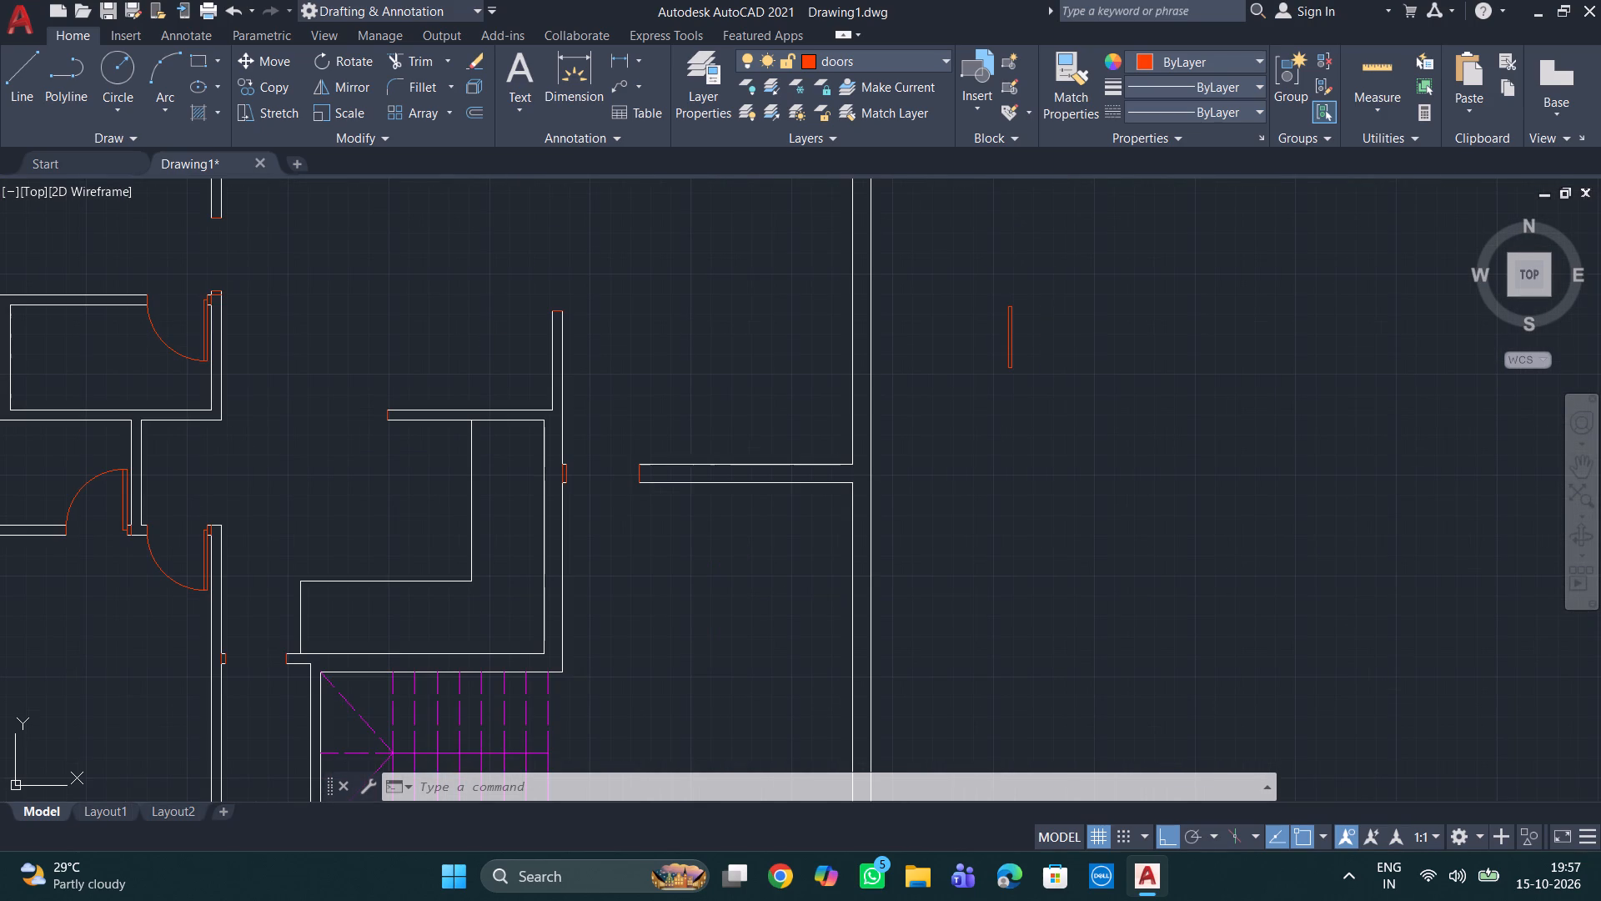
pyautogui.click(1000, 313)
pyautogui.press('c')
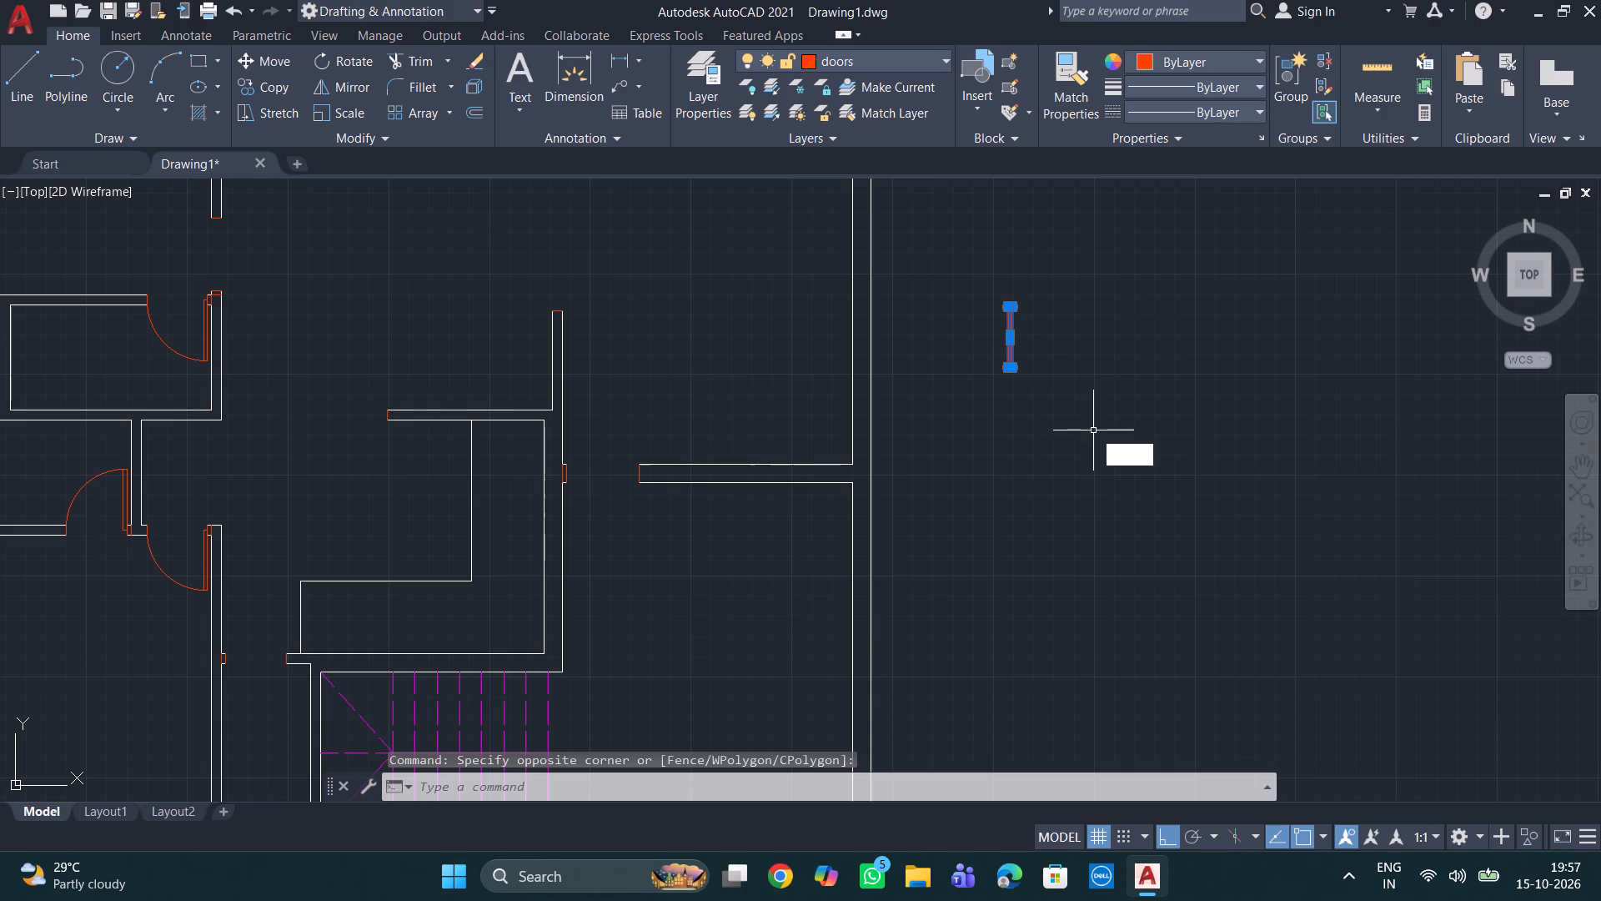
pyautogui.press('o')
pyautogui.press('Return')
pyautogui.scroll(2, 995, 283)
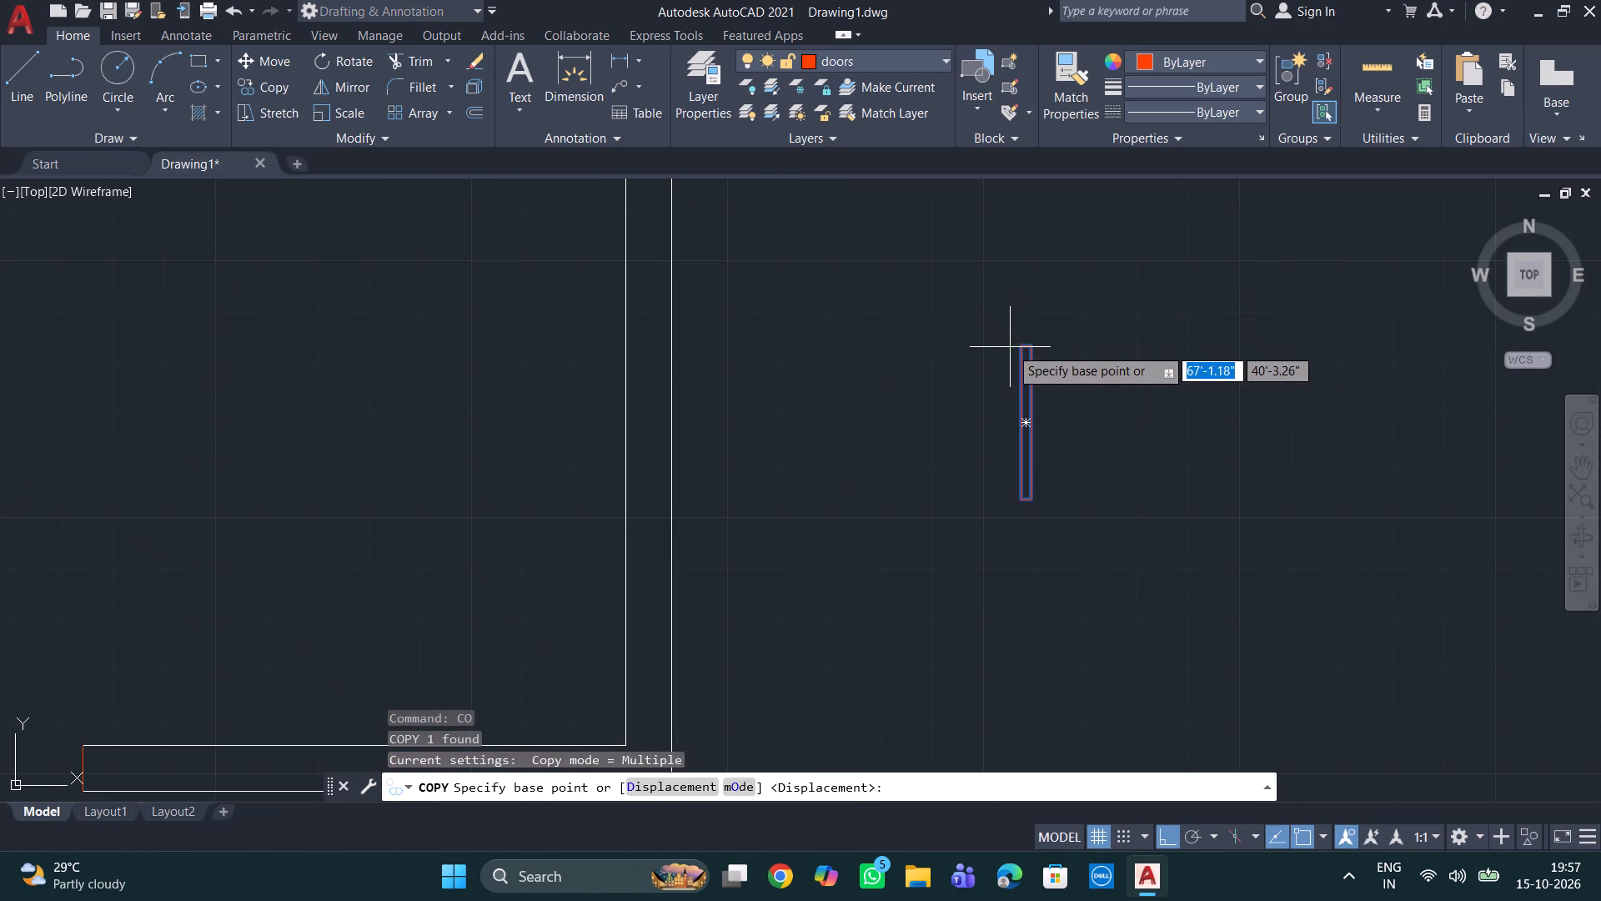
pyautogui.click(1016, 345)
pyautogui.scroll(-4, 821, 496)
pyautogui.moveTo(660, 548); pyautogui.dragTo(925, 502, button='middle')
pyautogui.scroll(3, 831, 595)
pyautogui.scroll(2, 737, 473)
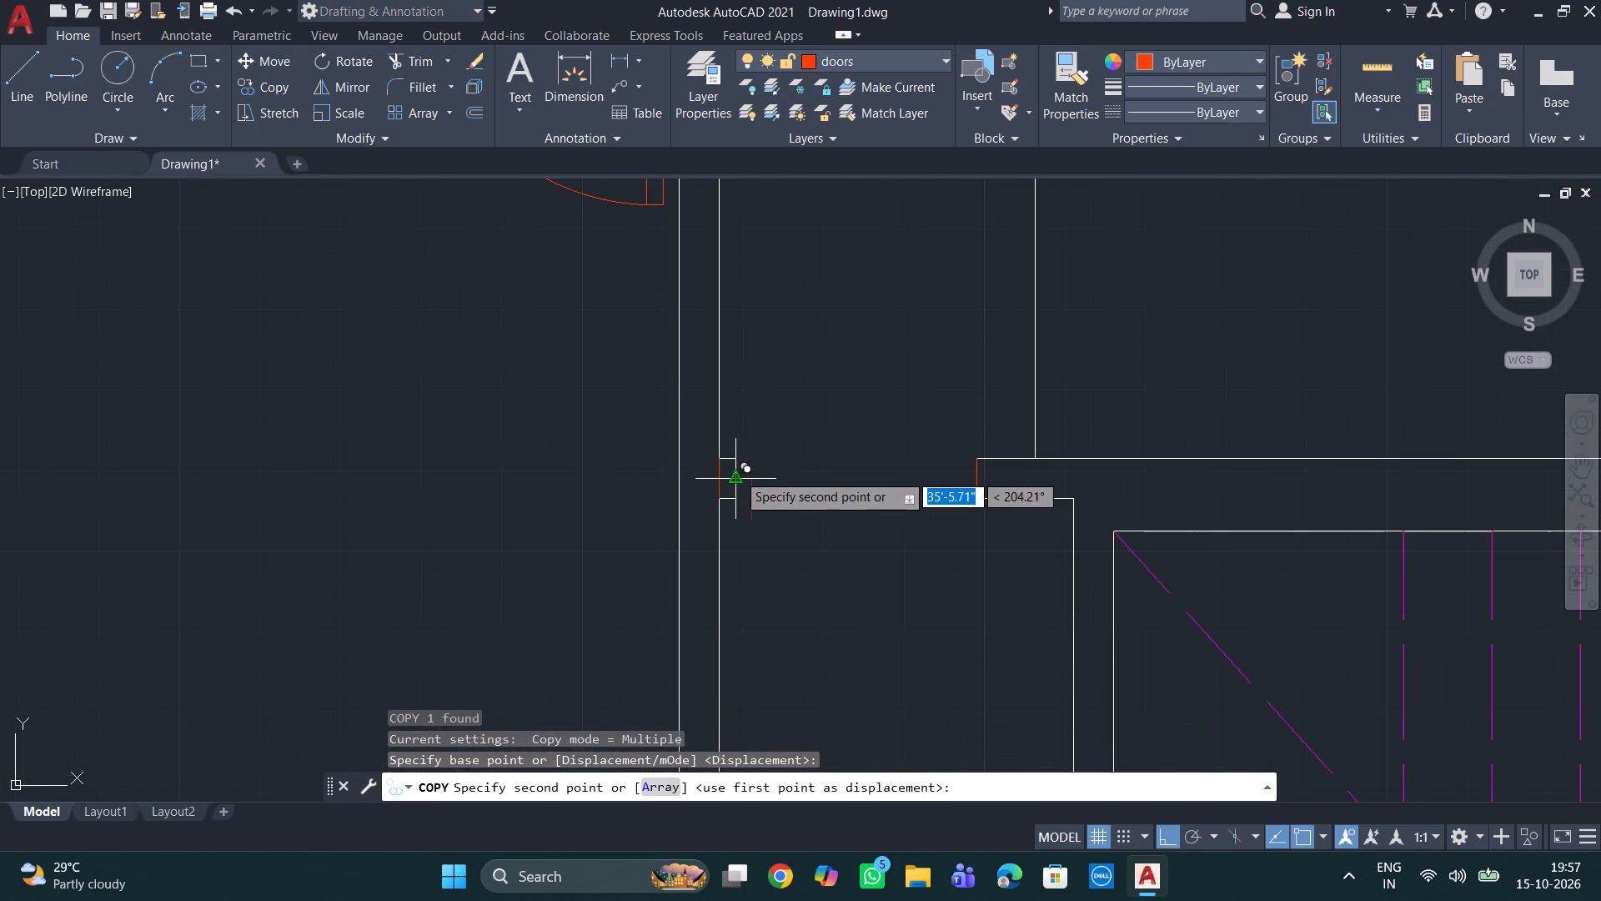
pyautogui.click(737, 473)
pyautogui.press('Escape')
pyautogui.press('Escape')
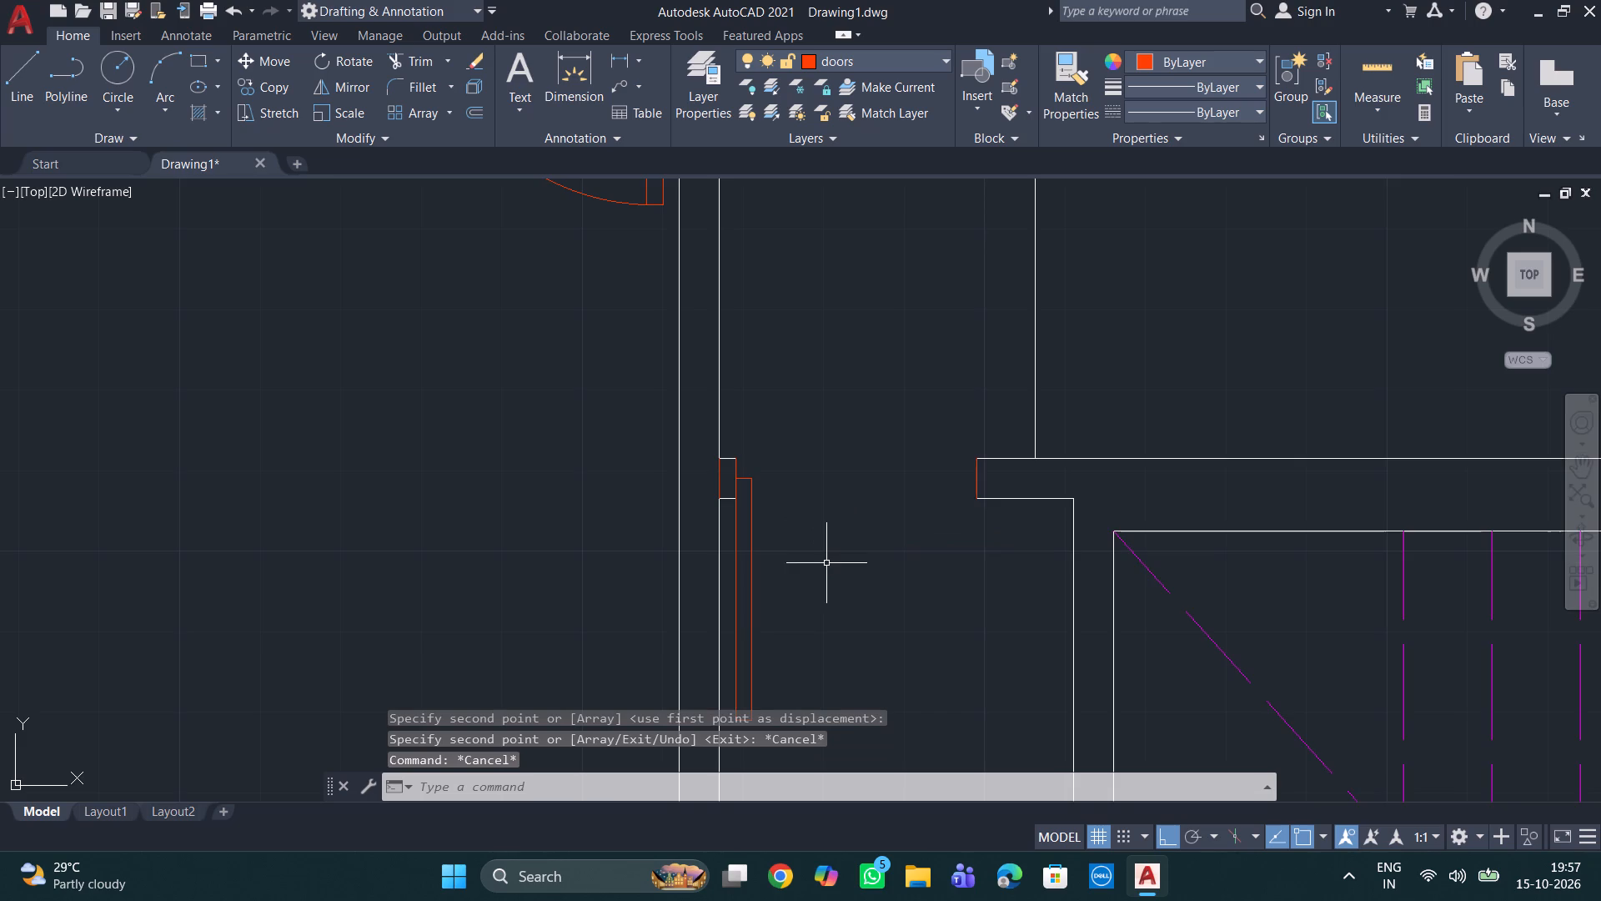
# Draw the three-point swing arc for the doorway northwest of the staircase, from the leaf's free end to the opposite jamb's midpoint.
pyautogui.moveTo(891, 438); pyautogui.dragTo(916, 385, button='middle')
pyautogui.press('Escape')
pyautogui.press('Escape')
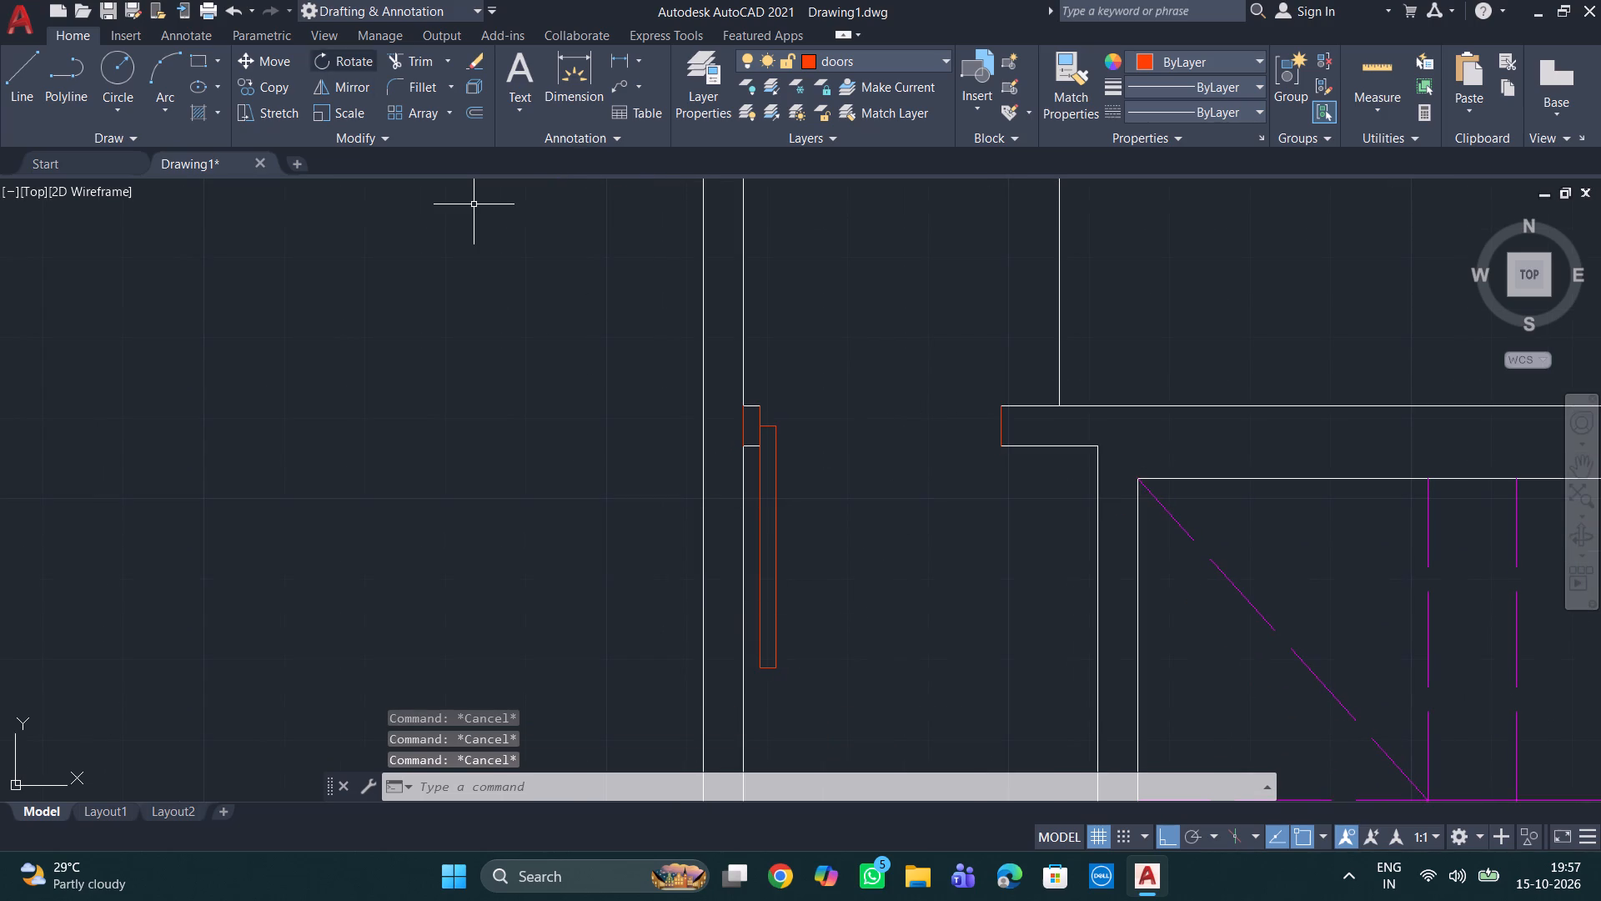
pyautogui.click(173, 71)
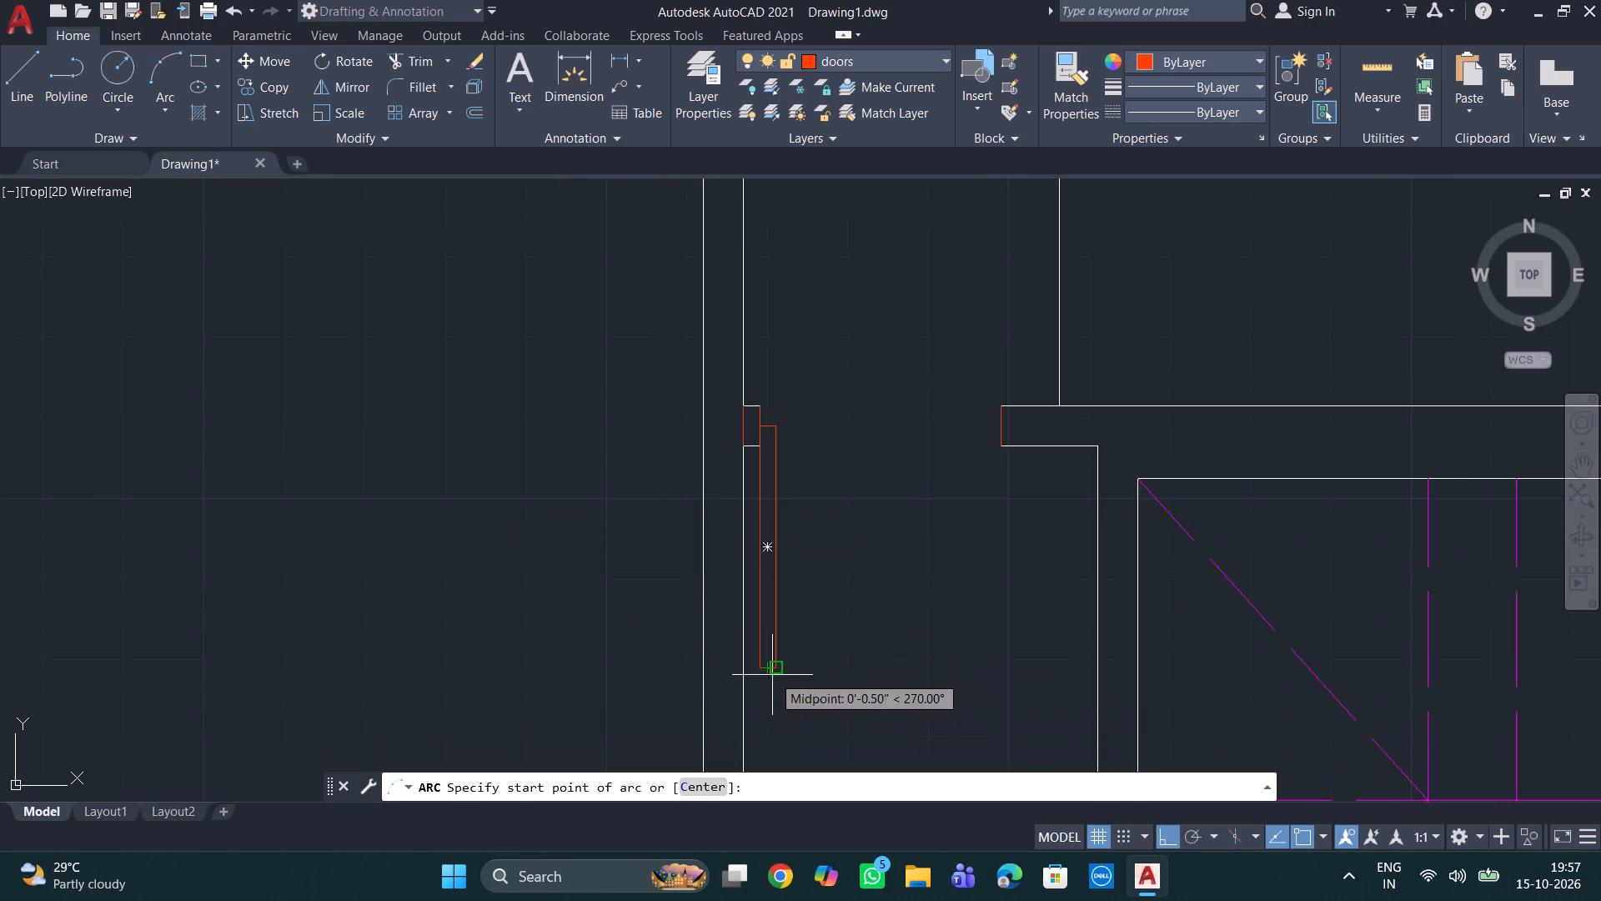
pyautogui.click(775, 674)
pyautogui.click(1003, 449)
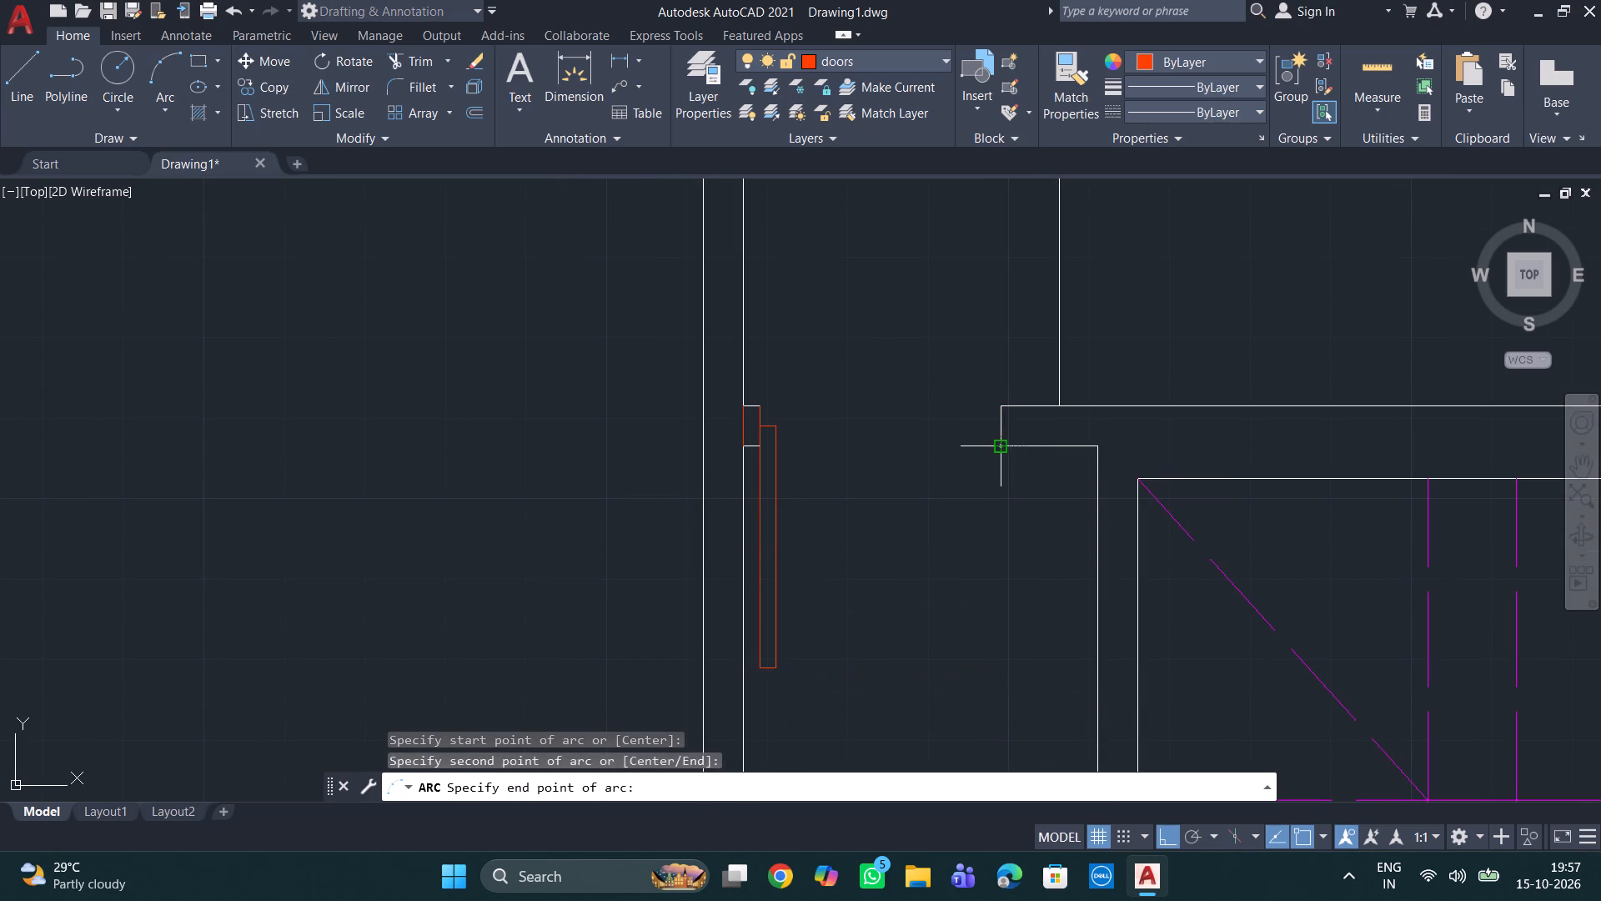
pyautogui.click(999, 430)
pyautogui.scroll(-4, 1232, 581)
pyautogui.press('Escape')
# Delete the spare door leaf standing outside the plan's east wall.
pyautogui.scroll(-1, 1534, 599)
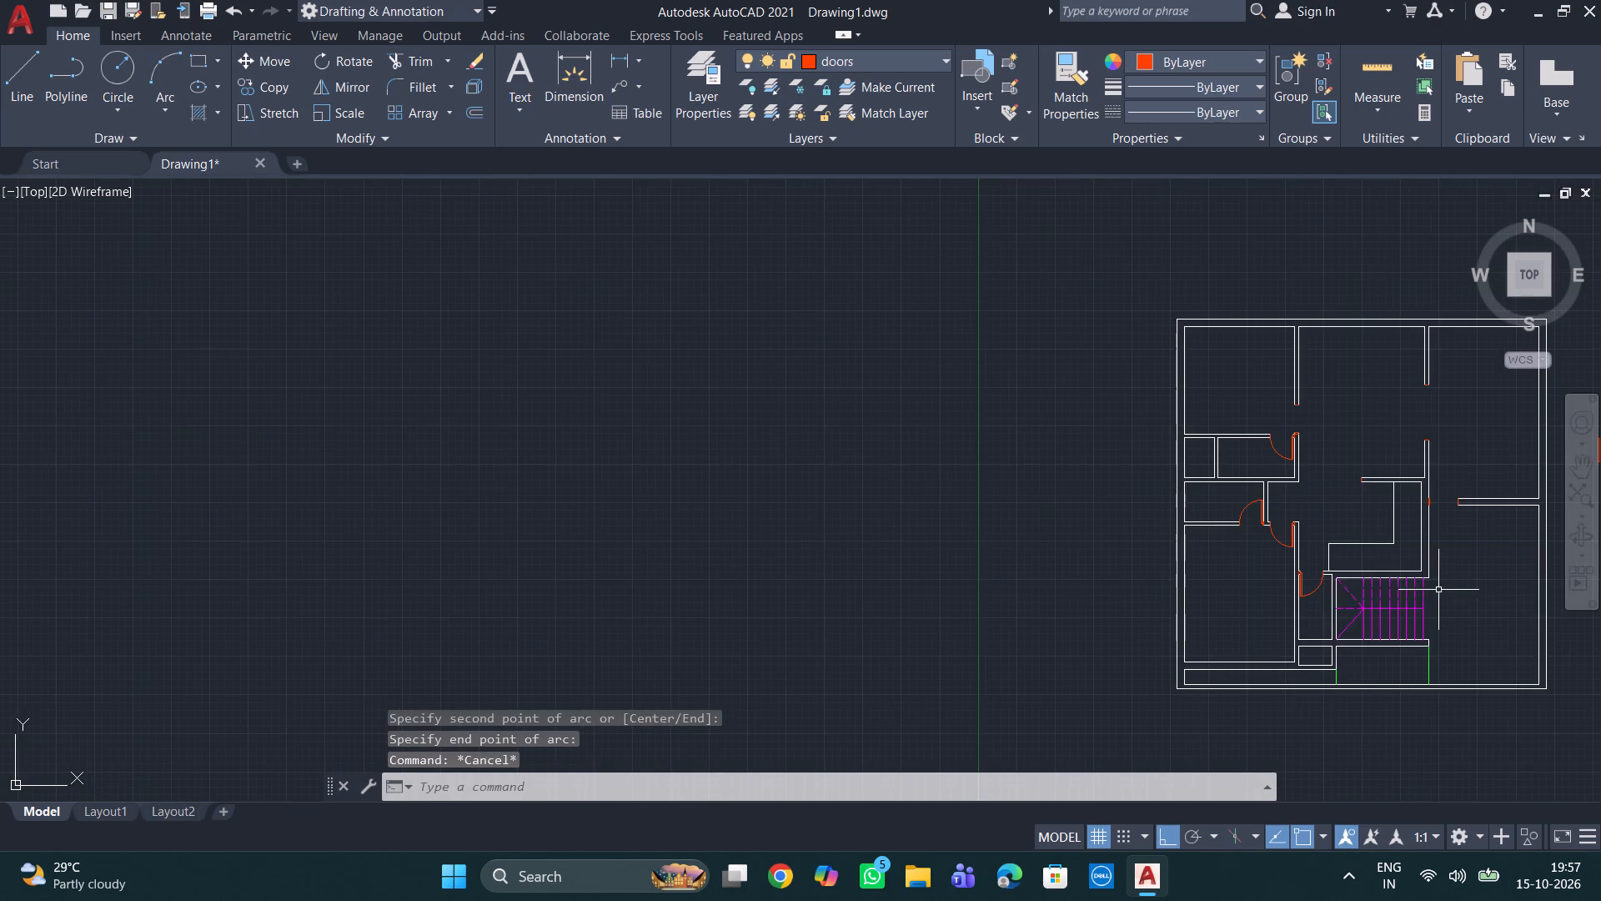
pyautogui.moveTo(1438, 587); pyautogui.dragTo(944, 516, button='middle')
pyautogui.scroll(3, 953, 553)
pyautogui.moveTo(961, 552); pyautogui.dragTo(1092, 888, button='middle')
pyautogui.scroll(-2, 1112, 854)
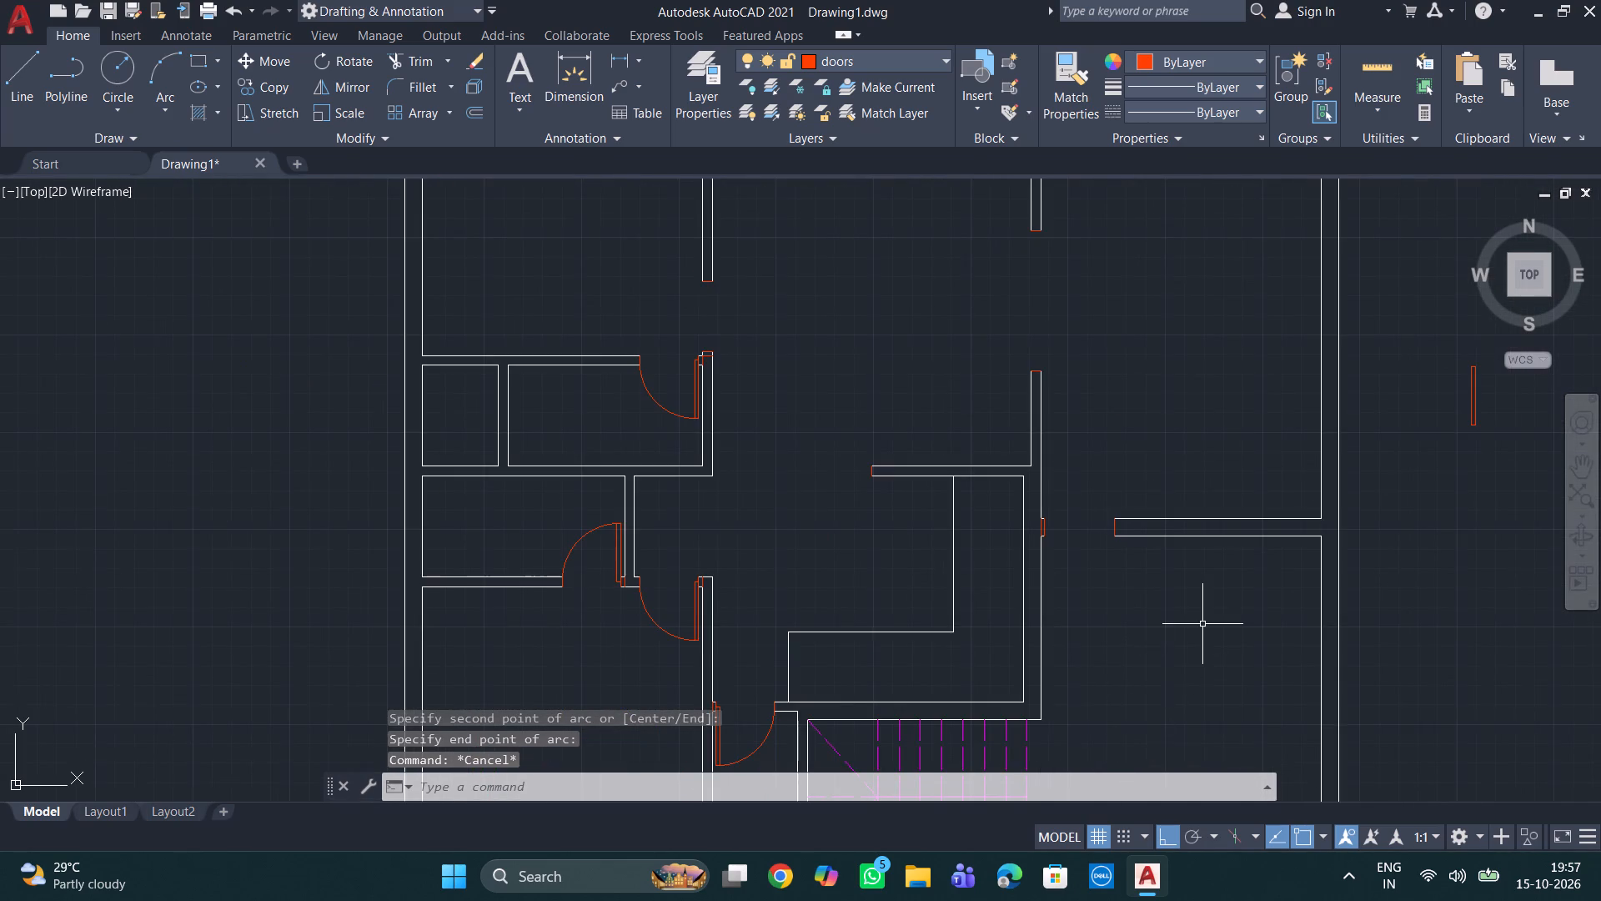
pyautogui.moveTo(1174, 615); pyautogui.dragTo(1087, 571, button='middle')
pyautogui.scroll(-2, 1101, 551)
pyautogui.moveTo(1247, 508); pyautogui.dragTo(1194, 521, button='middle')
pyautogui.scroll(2, 1207, 528)
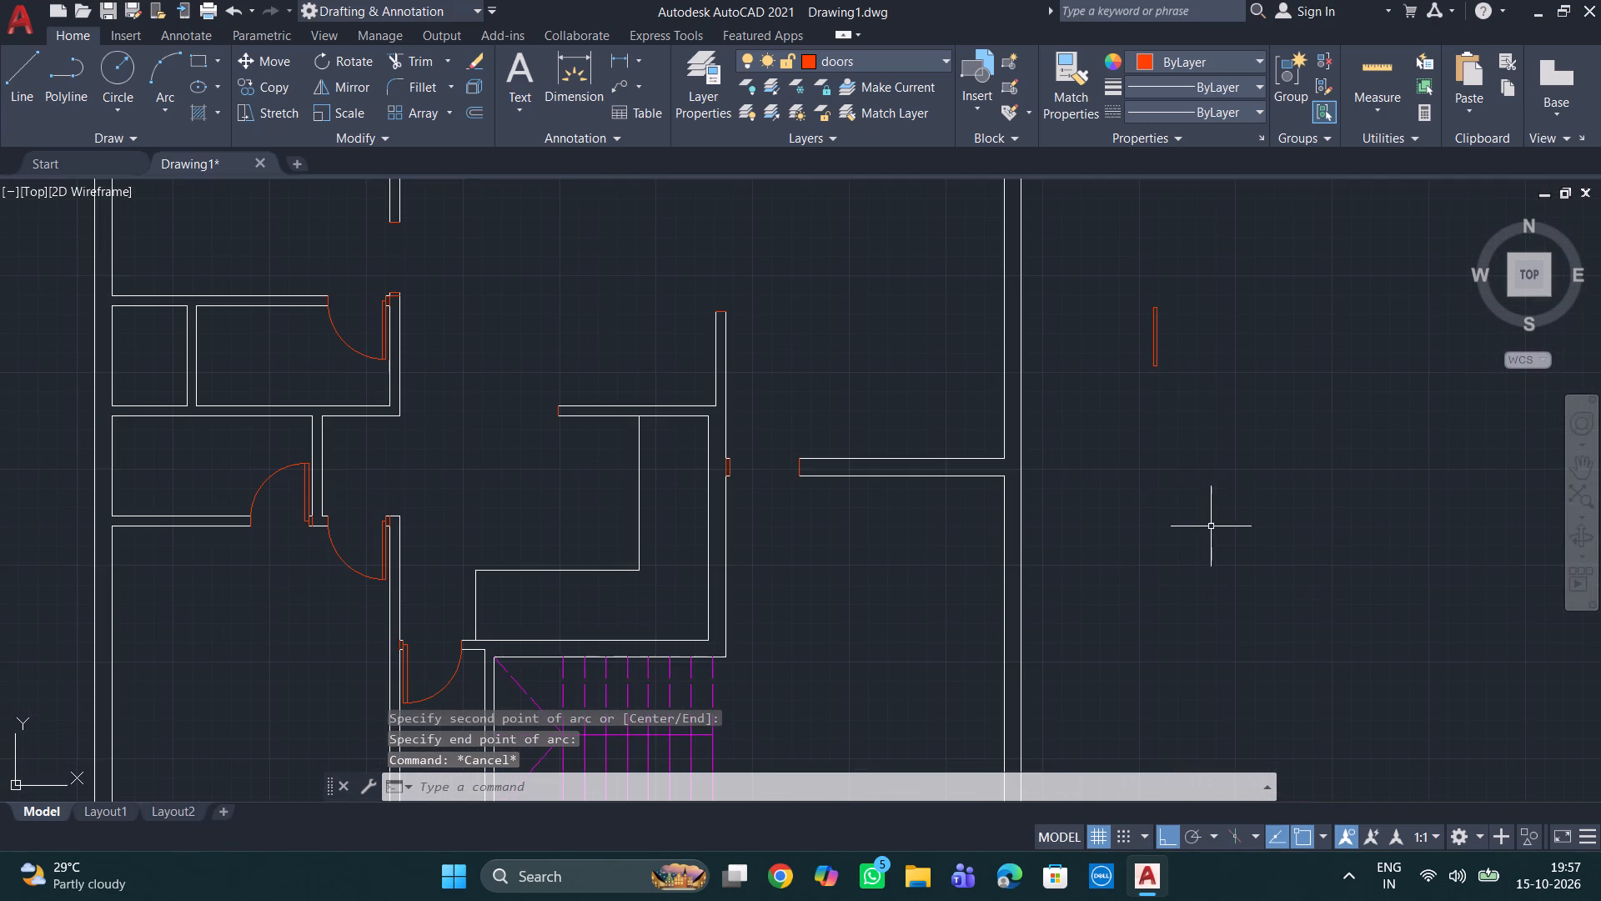
pyautogui.click(1179, 378)
pyautogui.click(1099, 274)
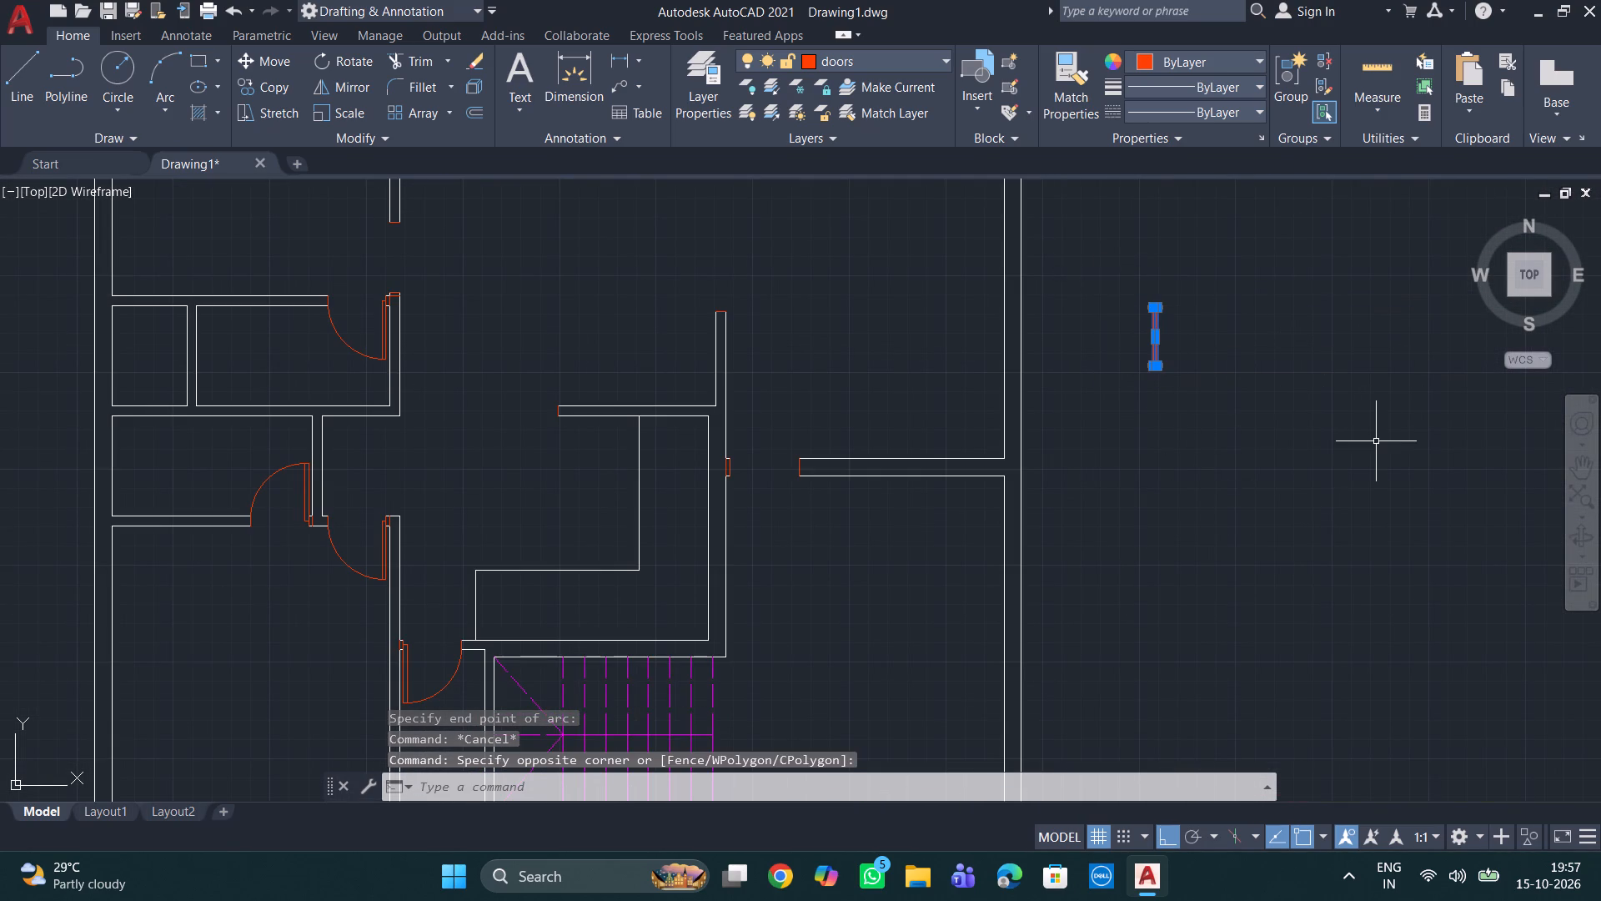
pyautogui.press('Delete')
# Draw a new door leaf rectangle with length 2" and width 3' in the empty area east of the plan.
pyautogui.write('rec')
pyautogui.press('Return')
pyautogui.click(1138, 315)
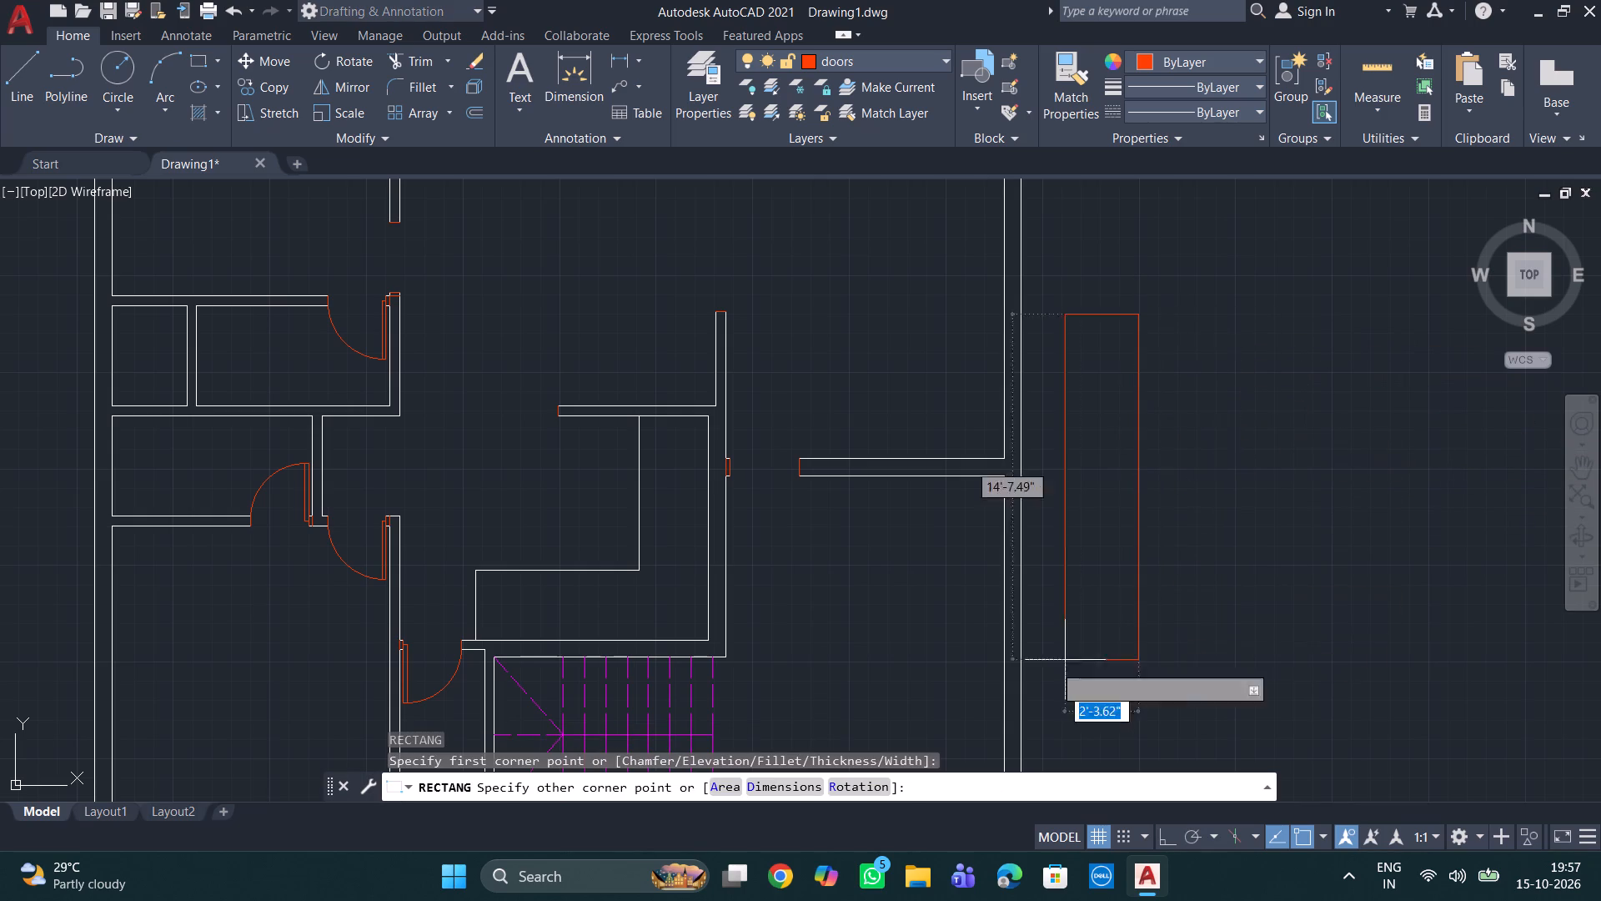
pyautogui.click(781, 784)
pyautogui.write('2"')
pyautogui.press('Return')
pyautogui.press('3')
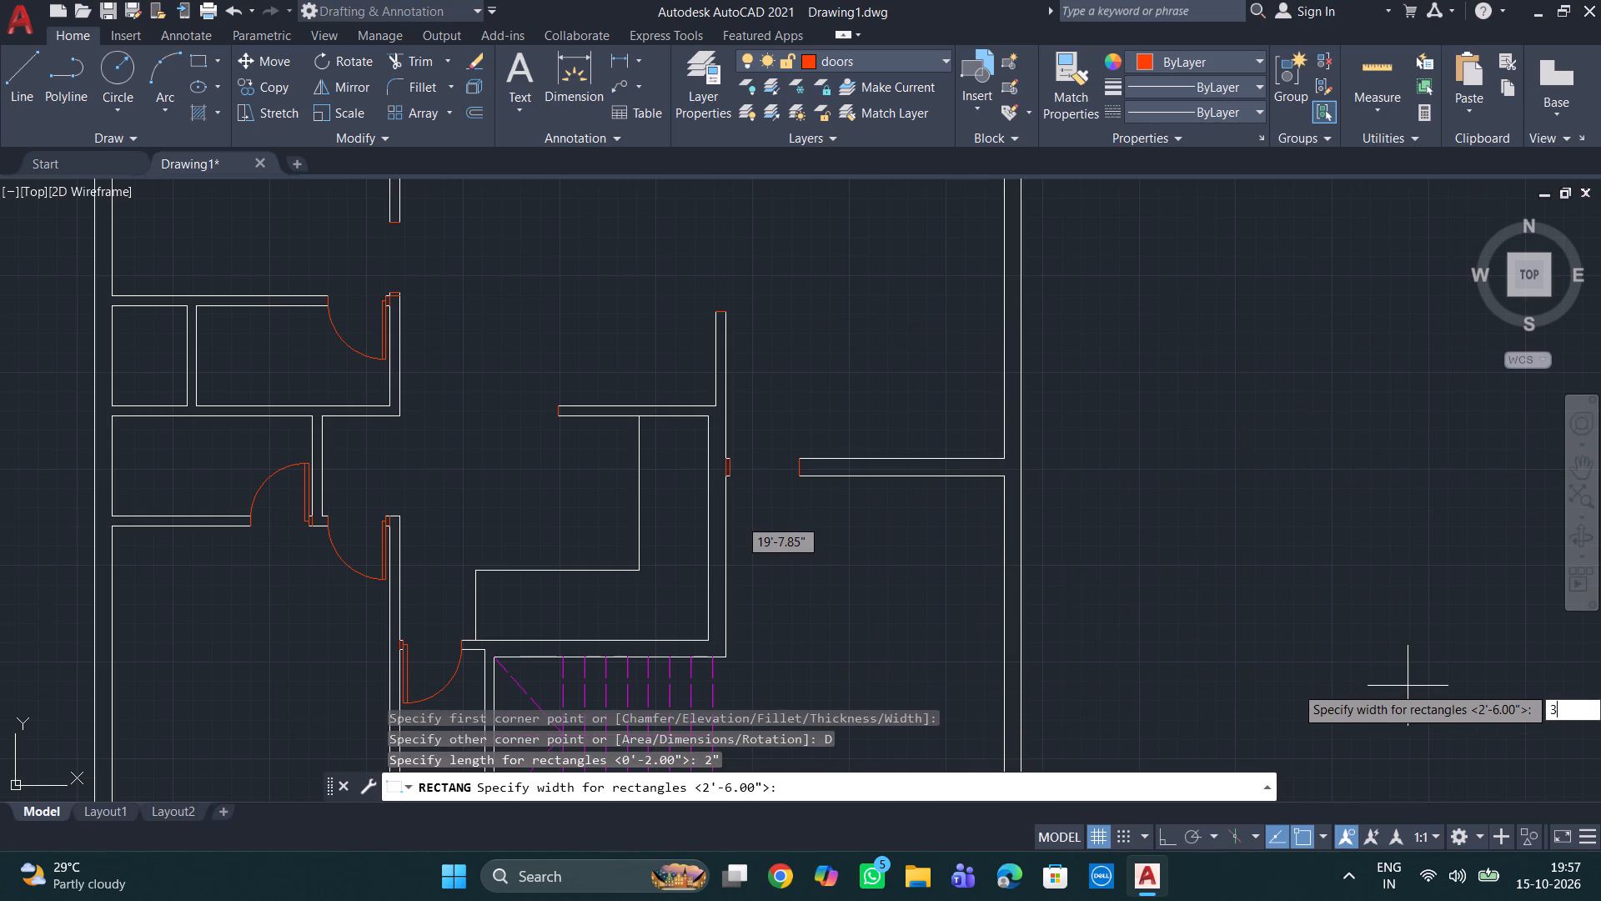
pyautogui.press("'")
pyautogui.press('Return')
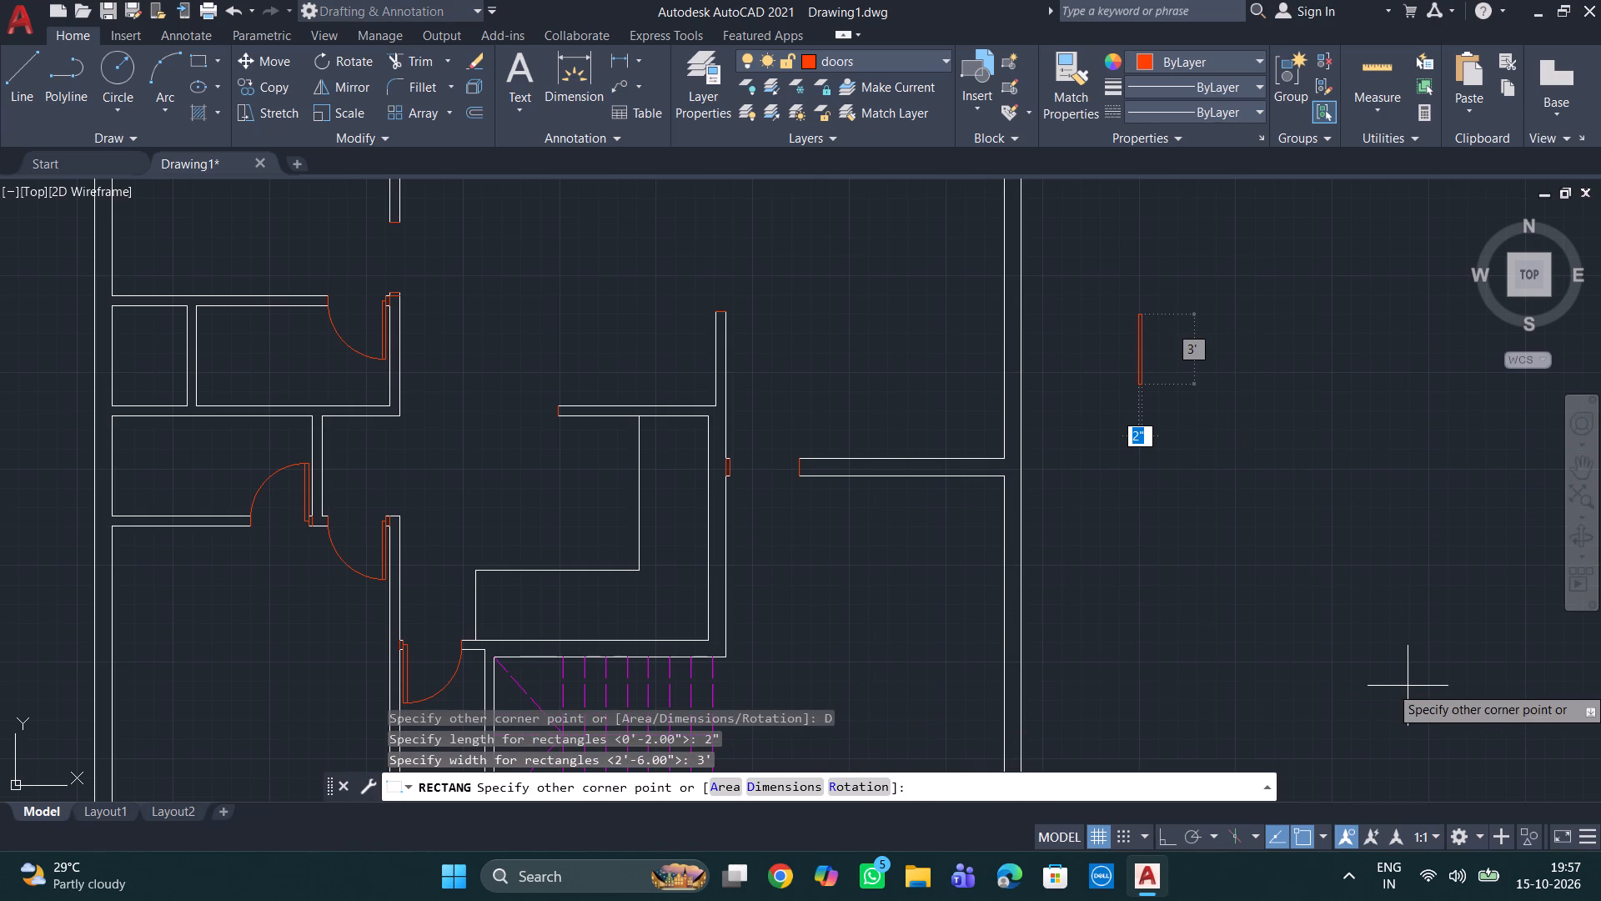
pyautogui.click(1247, 375)
# Copy the 3' door leaf by its lower corner to the western jamb's midpoint of the doorway between the two eastern rooms.
pyautogui.moveTo(1196, 368); pyautogui.dragTo(1363, 547, button='middle')
pyautogui.scroll(1, 1372, 542)
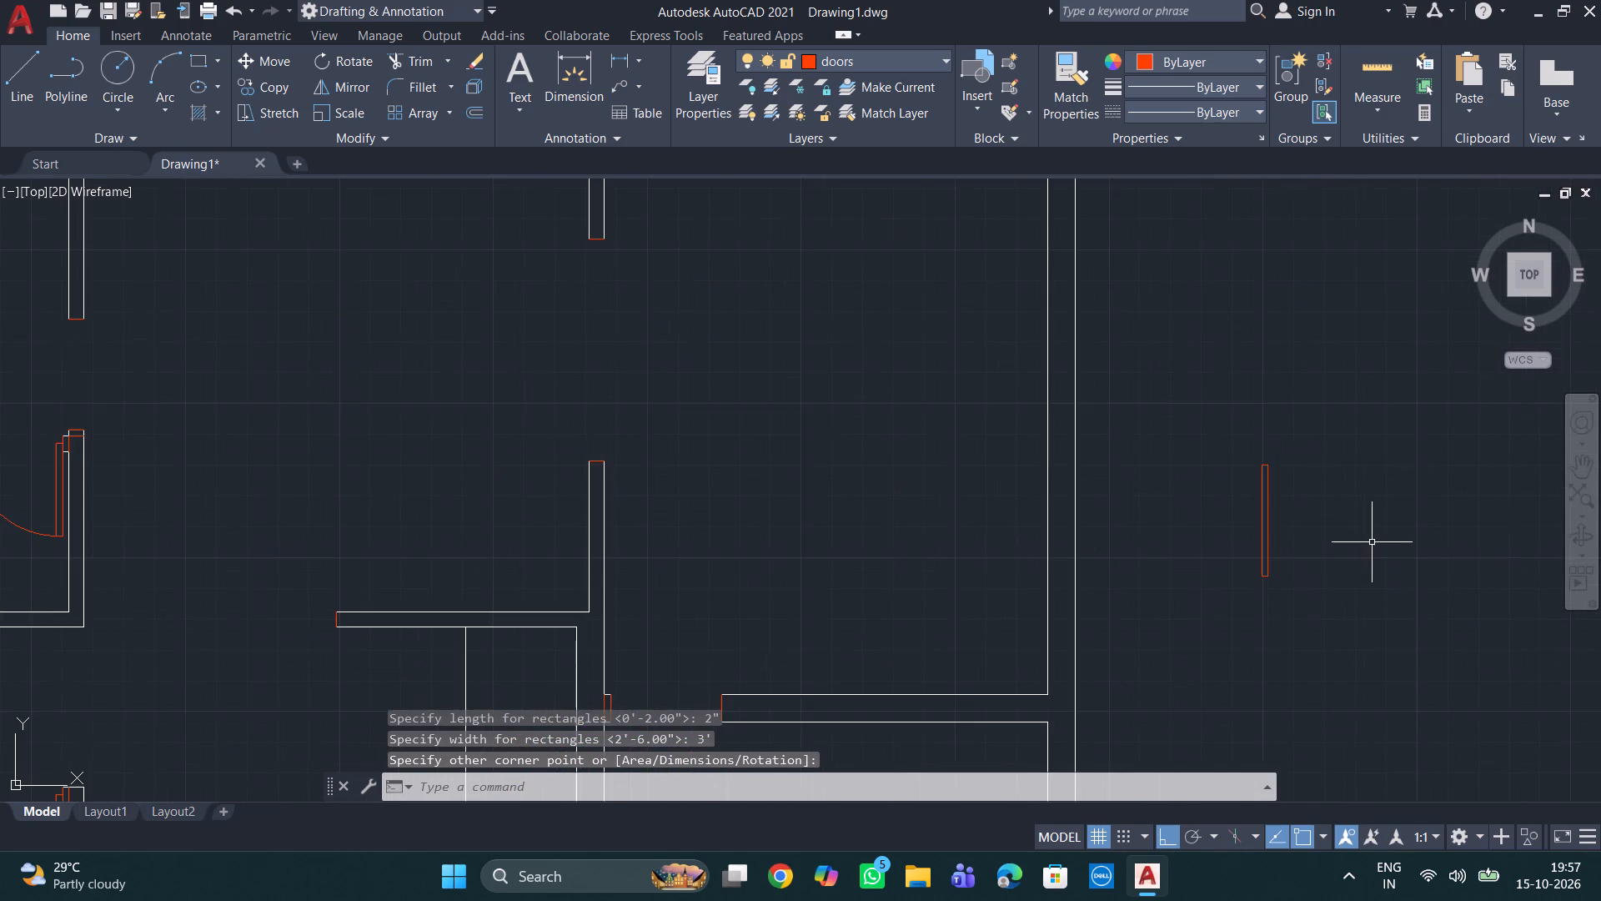
pyautogui.moveTo(1366, 531); pyautogui.dragTo(1353, 342, button='middle')
pyautogui.scroll(-1, 1353, 330)
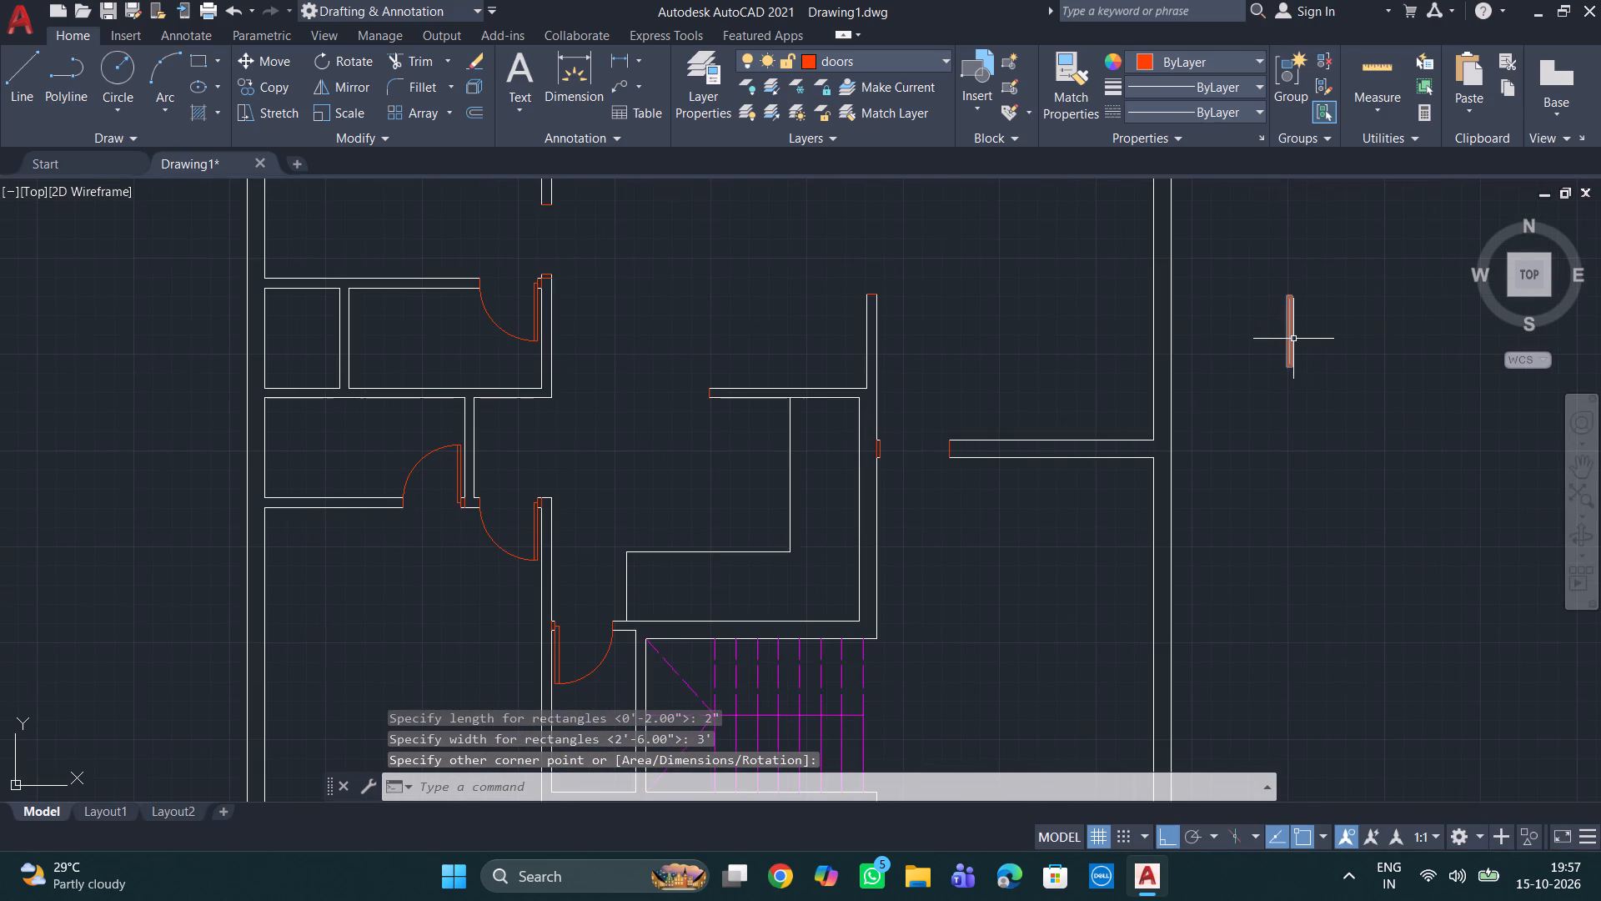
pyautogui.click(1293, 339)
pyautogui.press('c')
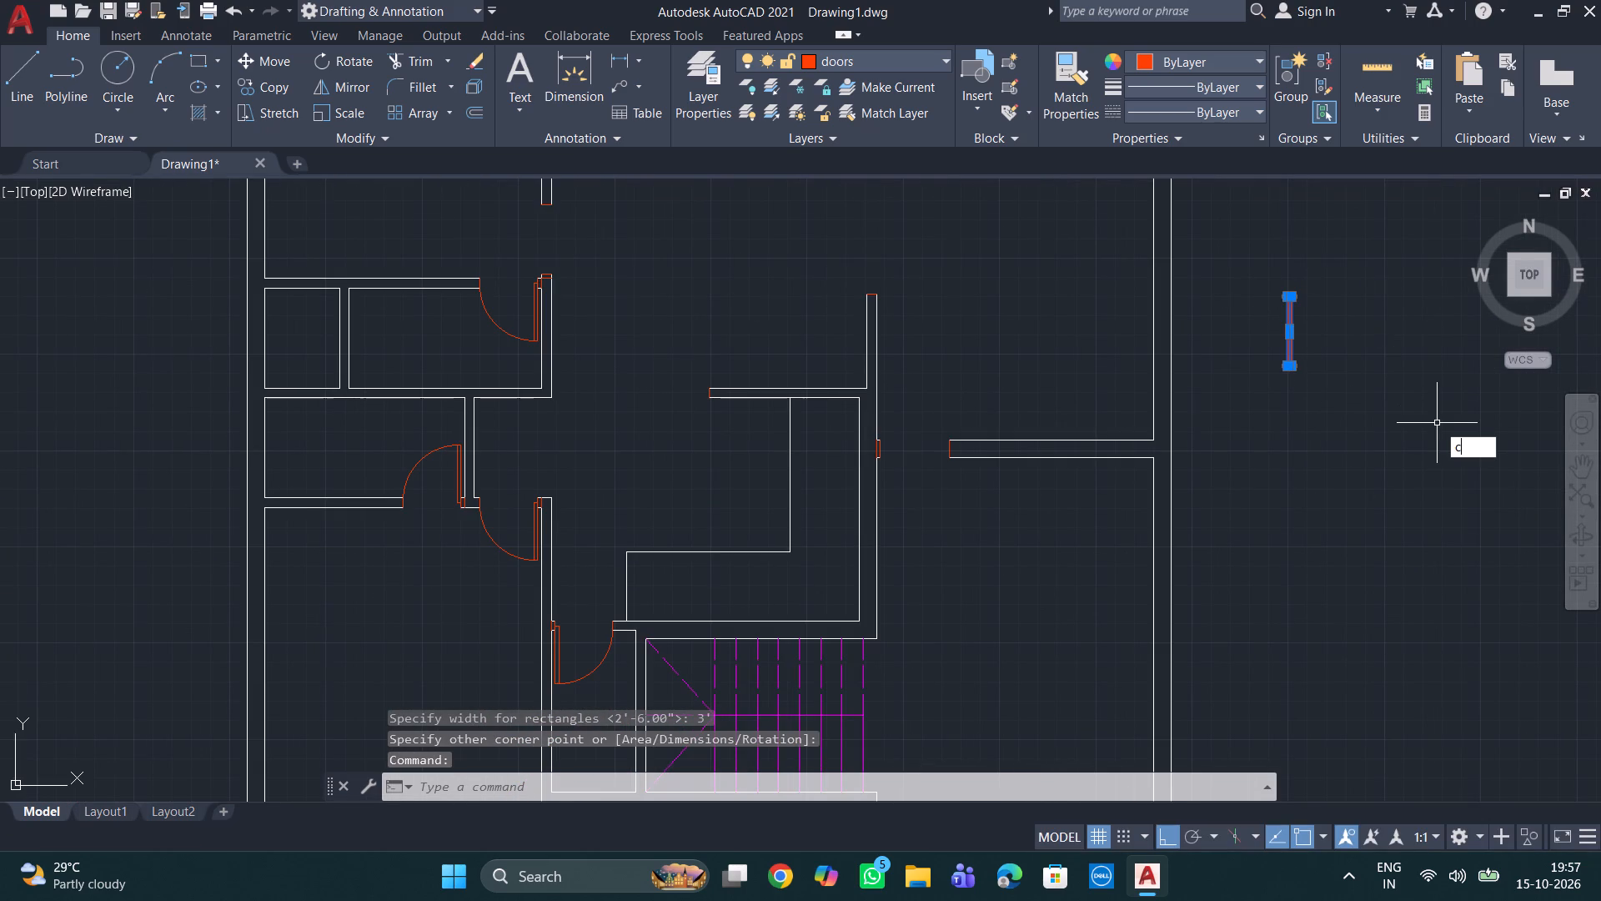
pyautogui.press('o')
pyautogui.press('Return')
pyautogui.scroll(3, 1317, 263)
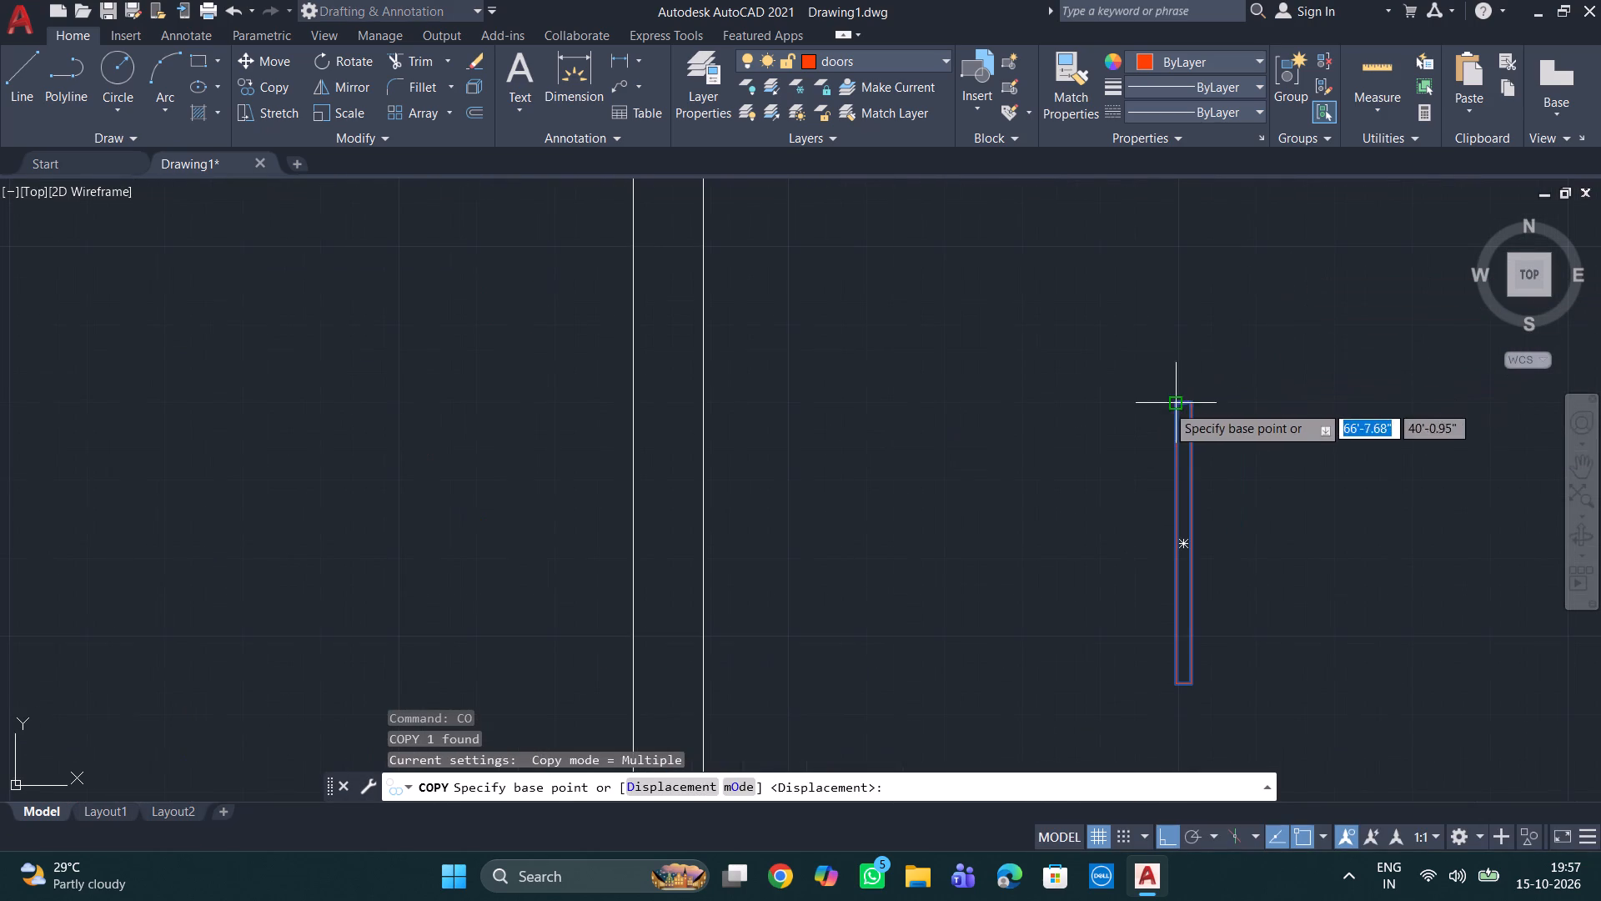
pyautogui.click(1170, 680)
pyautogui.scroll(-4, 937, 538)
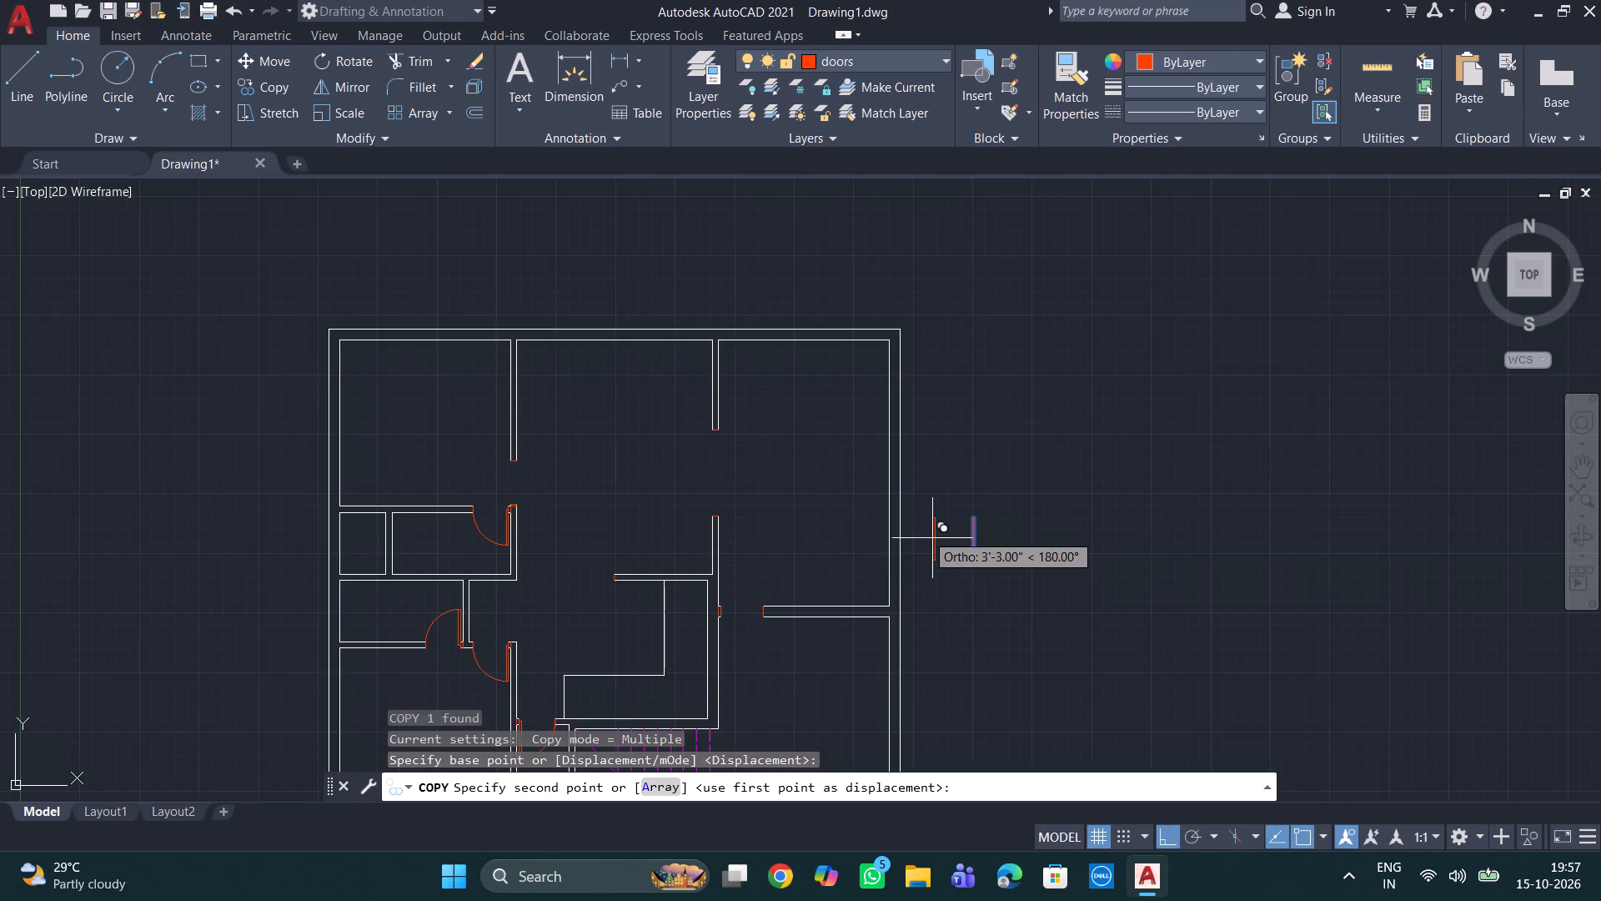
pyautogui.moveTo(924, 532); pyautogui.dragTo(1172, 487, button='middle')
pyautogui.scroll(4, 1068, 561)
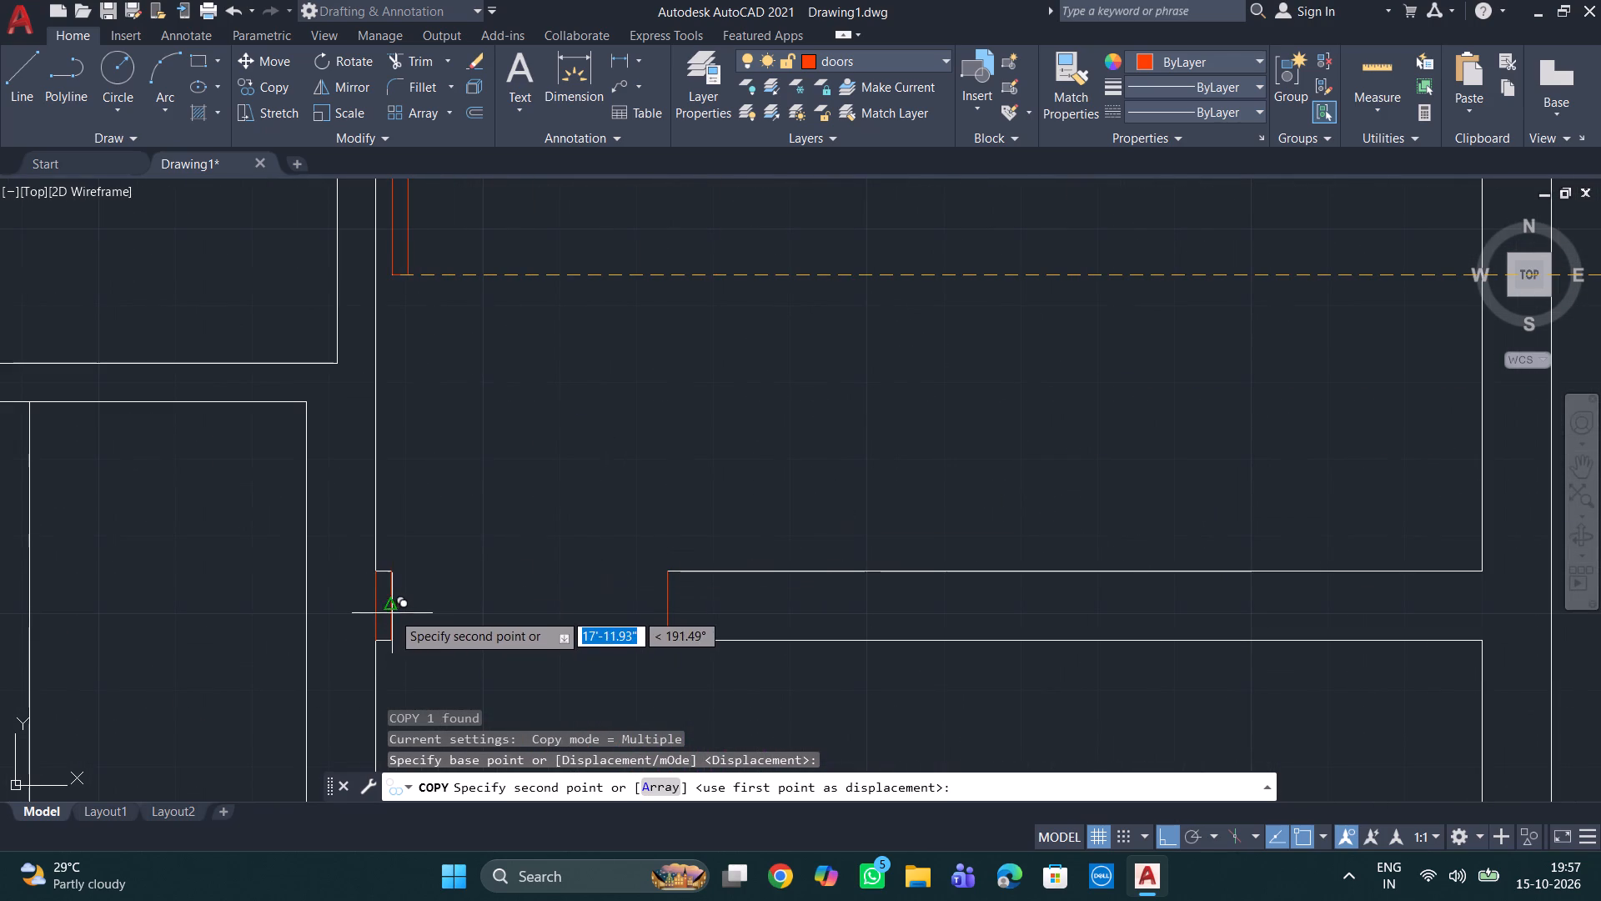
pyautogui.click(392, 612)
pyautogui.scroll(-2, 478, 602)
pyautogui.moveTo(484, 587); pyautogui.dragTo(1007, 695, button='middle')
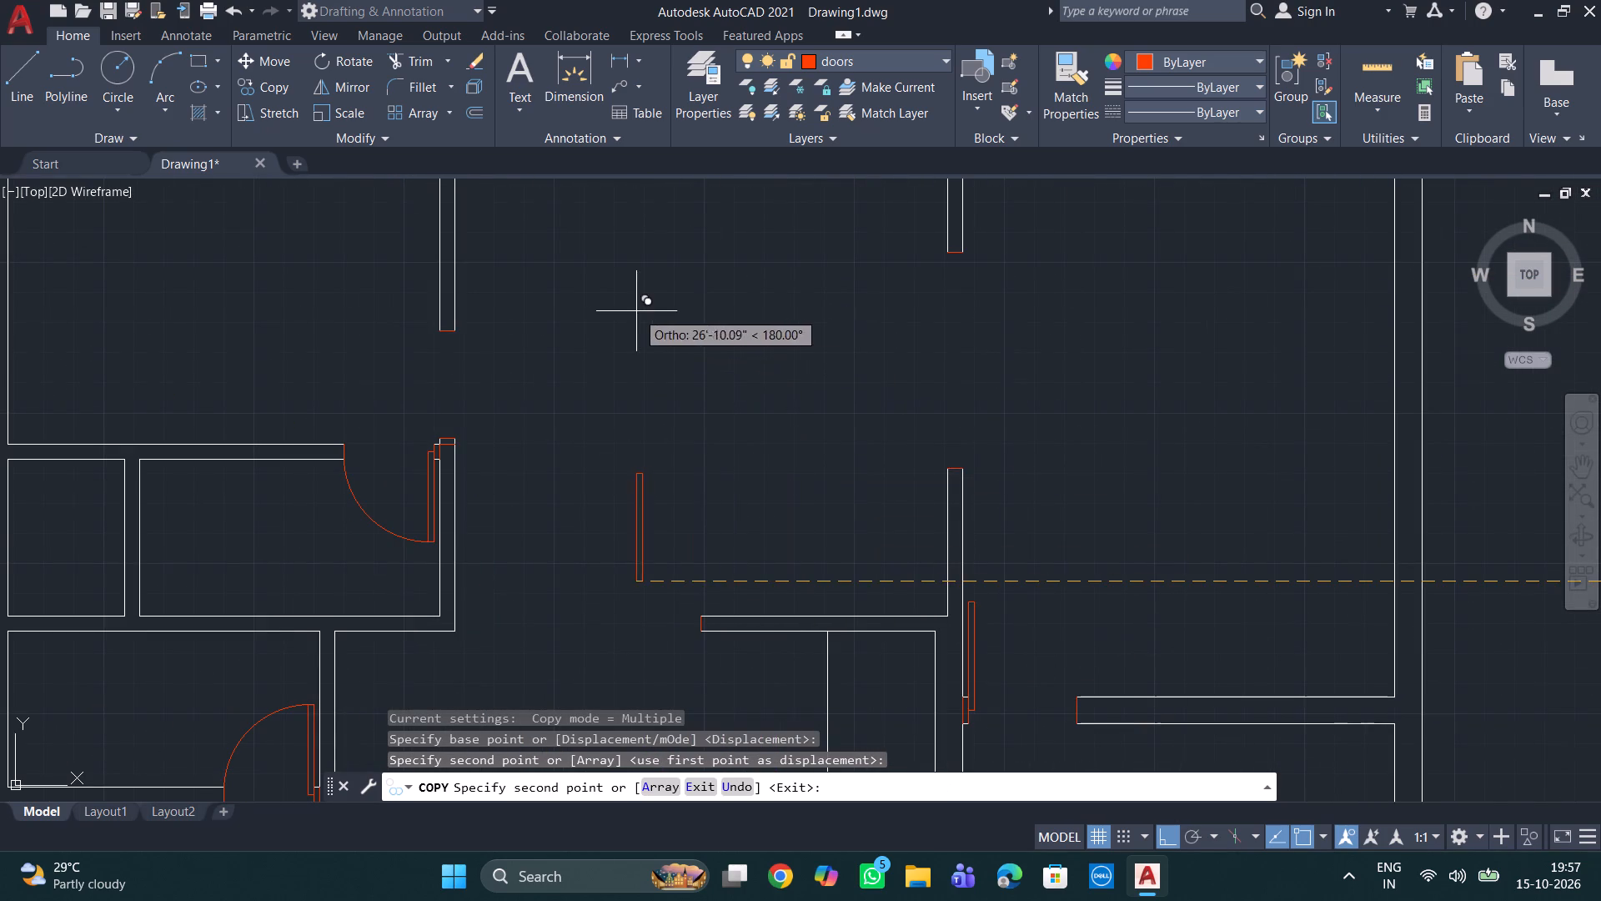
pyautogui.scroll(-1, 1172, 457)
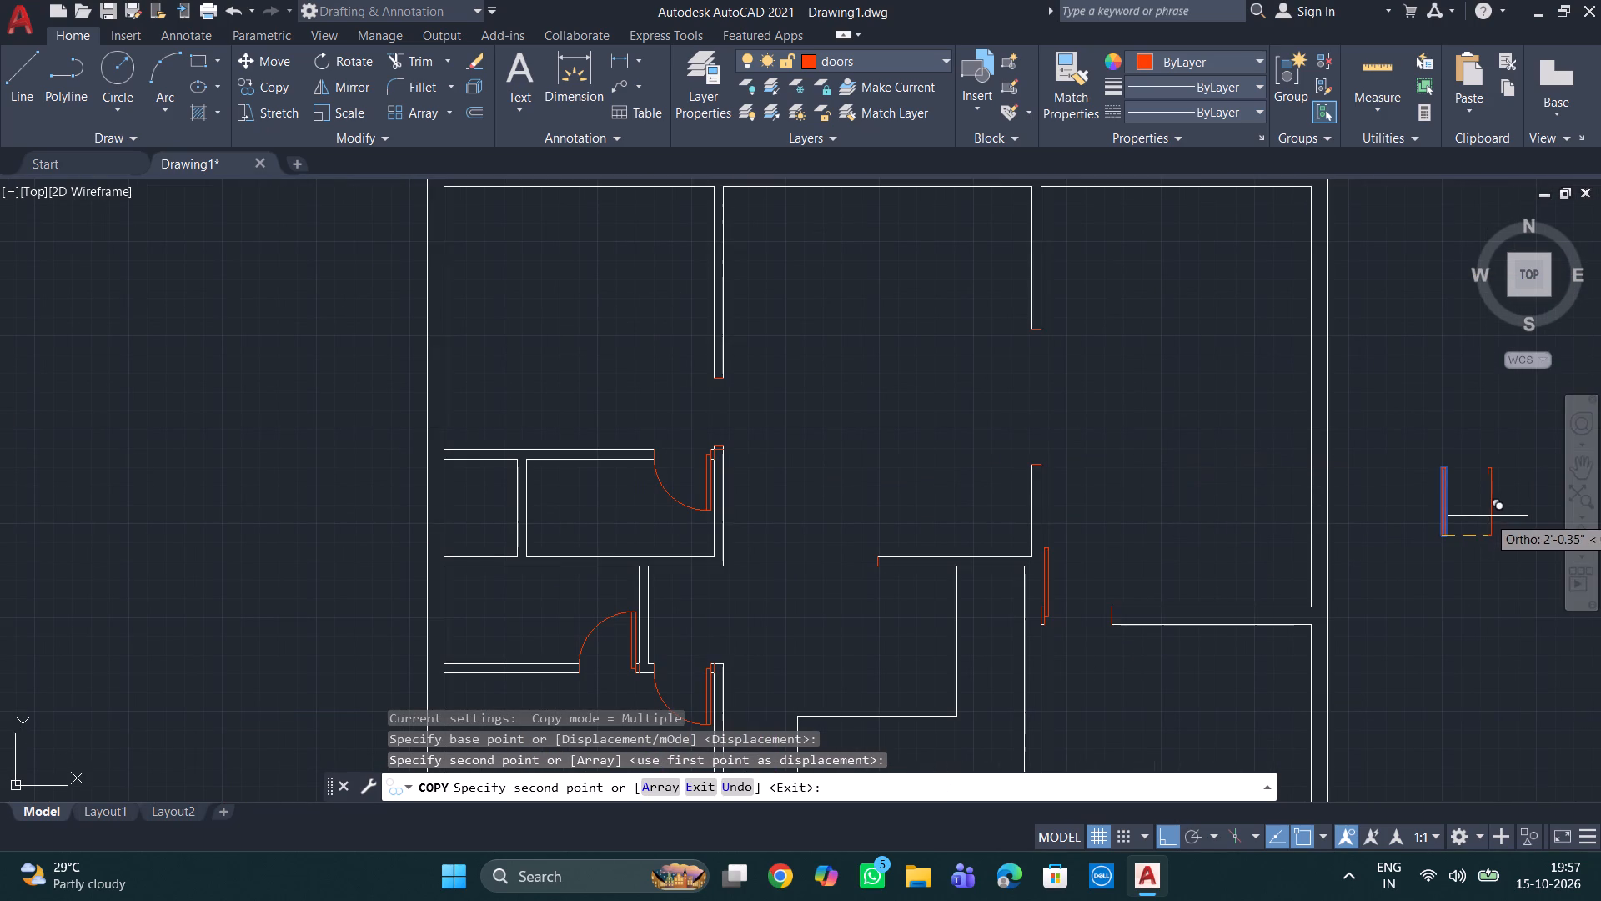
pyautogui.press('Escape')
pyautogui.press('Escape')
pyautogui.press('Escape')
pyautogui.press('Escape')
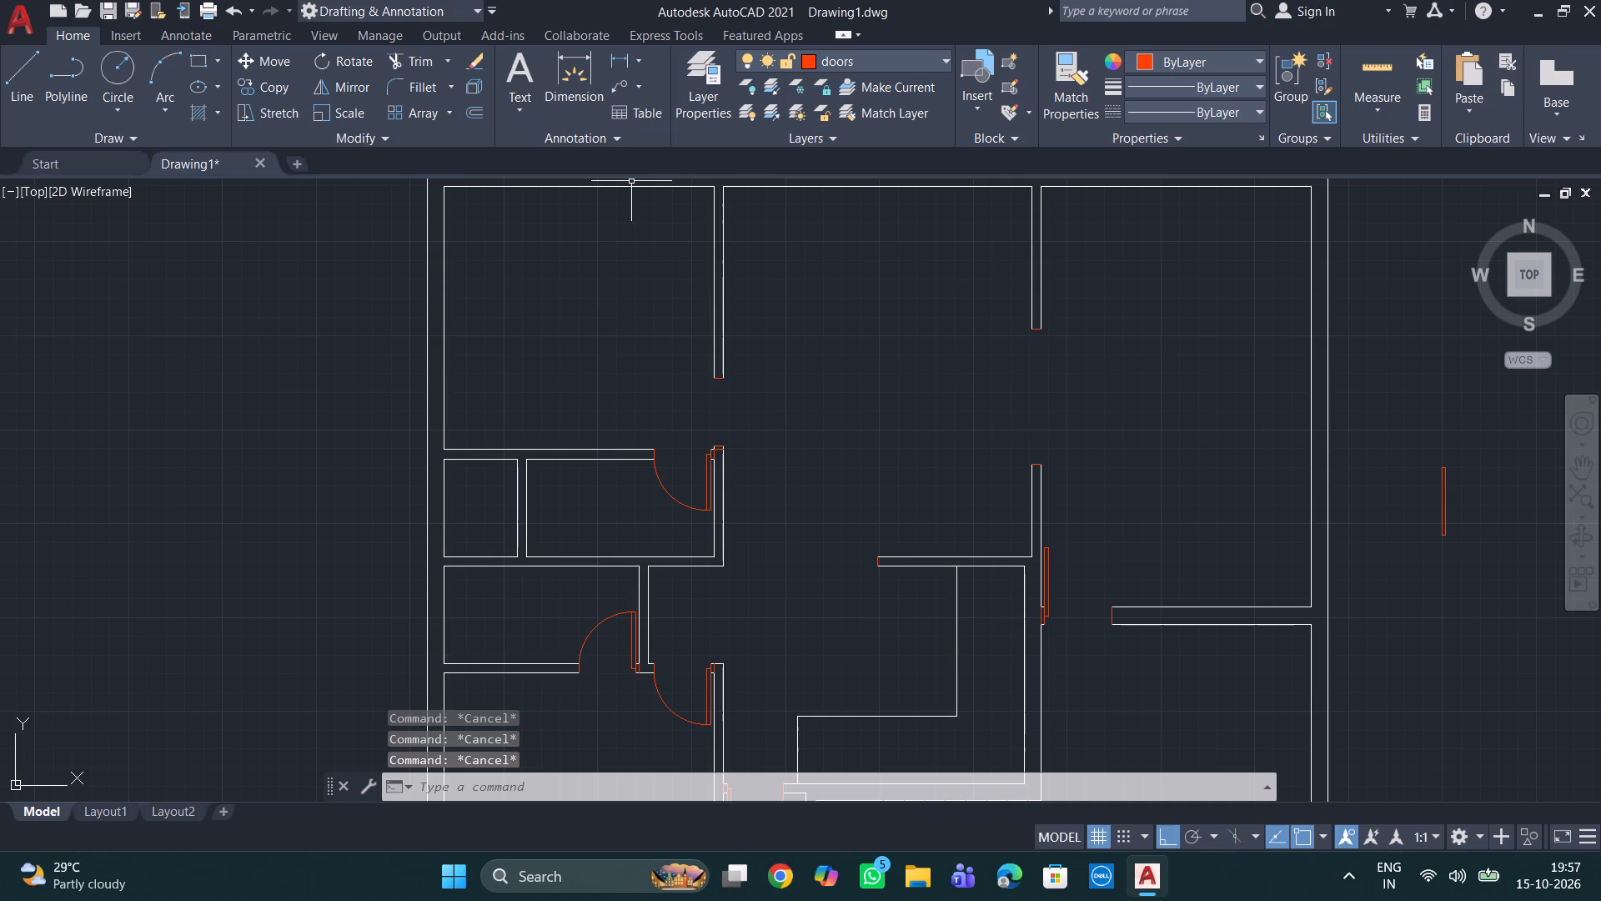
# Draw the three-point swing arc for the door between the two eastern rooms, from leaf's free end to the opposite jamb's midpoint.
pyautogui.click(166, 75)
pyautogui.scroll(3, 1042, 551)
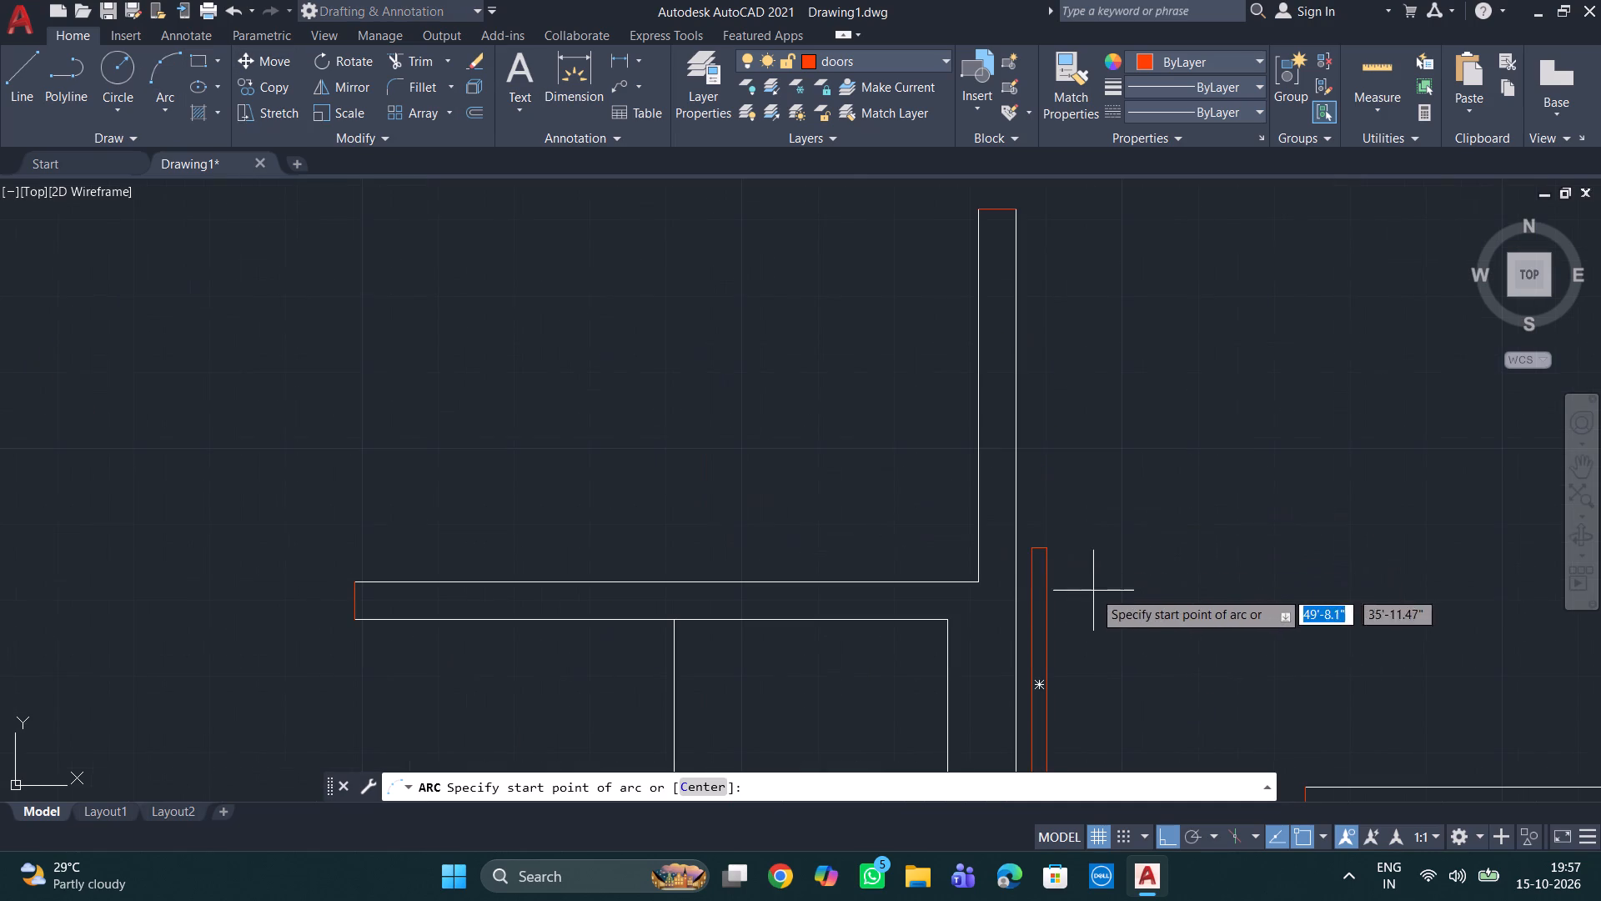
pyautogui.click(1051, 551)
pyautogui.scroll(-1, 1215, 691)
pyautogui.moveTo(1208, 685); pyautogui.dragTo(1167, 473, button='middle')
pyautogui.scroll(3, 1237, 566)
pyautogui.click(1183, 459)
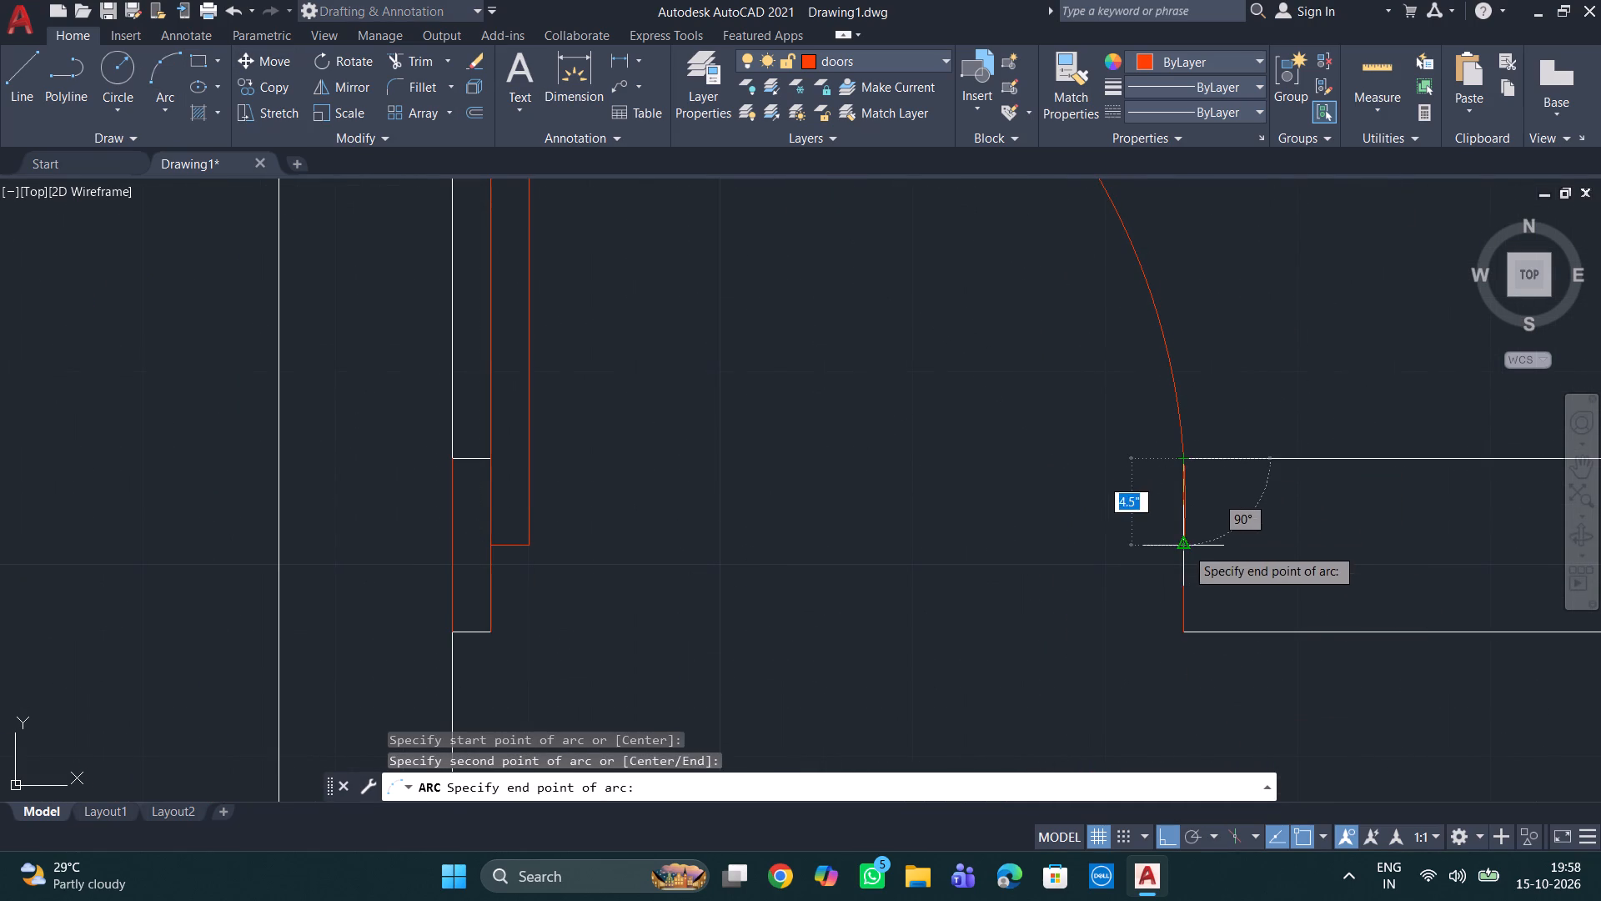
pyautogui.click(1186, 547)
# Copy the leaf and swing arc of the door between the eastern rooms to the empty area east of the plan.
pyautogui.scroll(-4, 1261, 546)
pyautogui.moveTo(1268, 490); pyautogui.dragTo(1119, 416, button='middle')
pyautogui.scroll(2, 1156, 396)
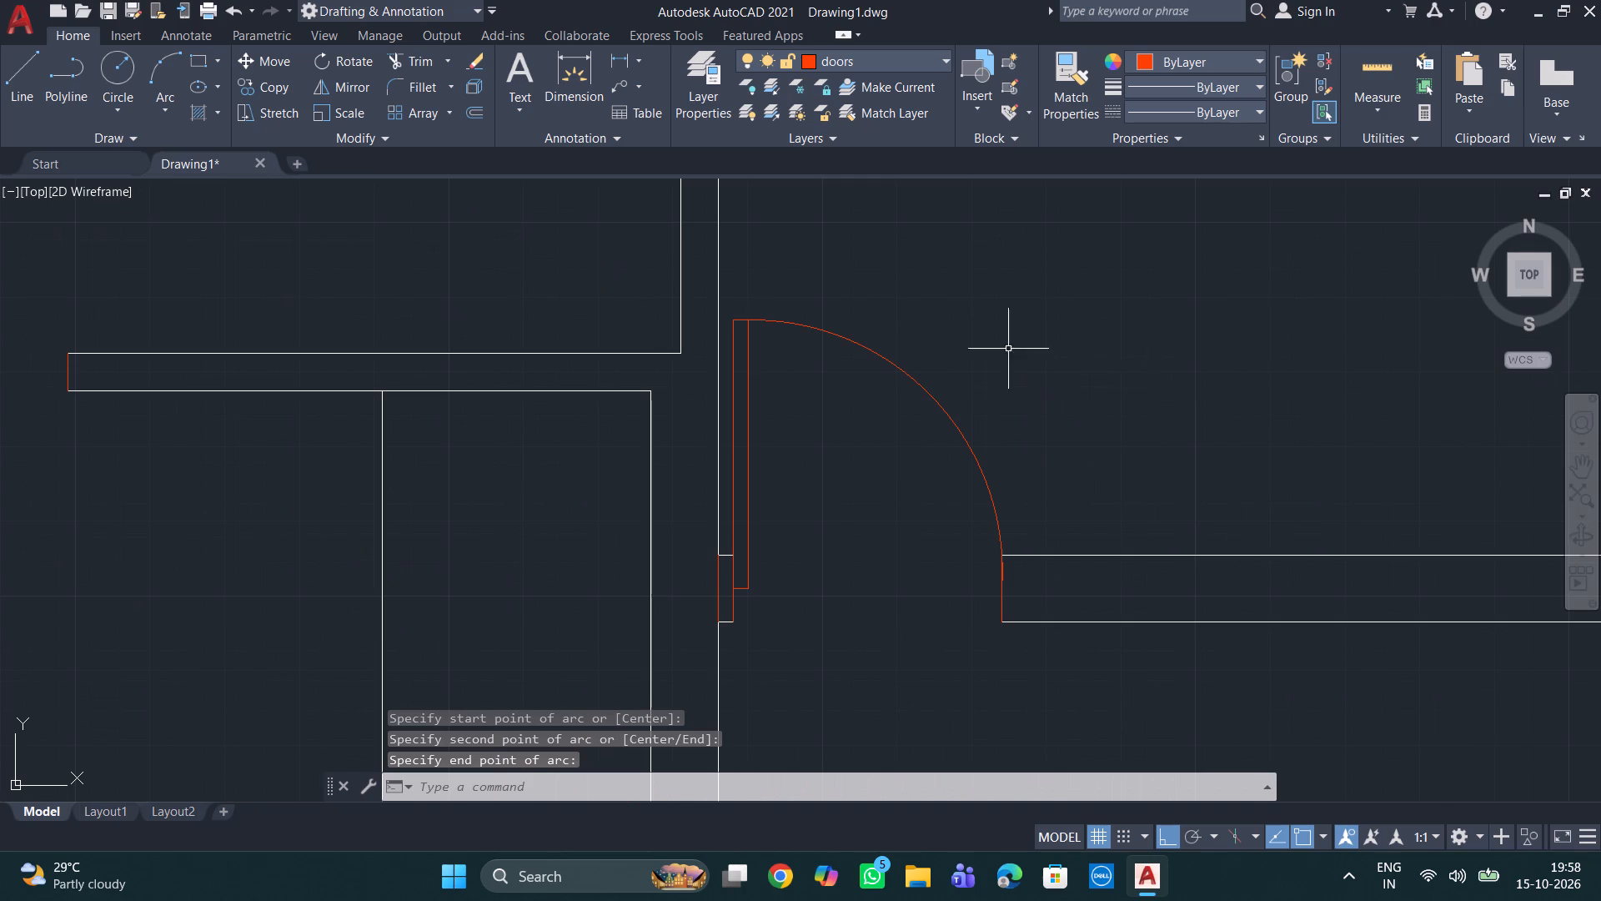
pyautogui.click(996, 343)
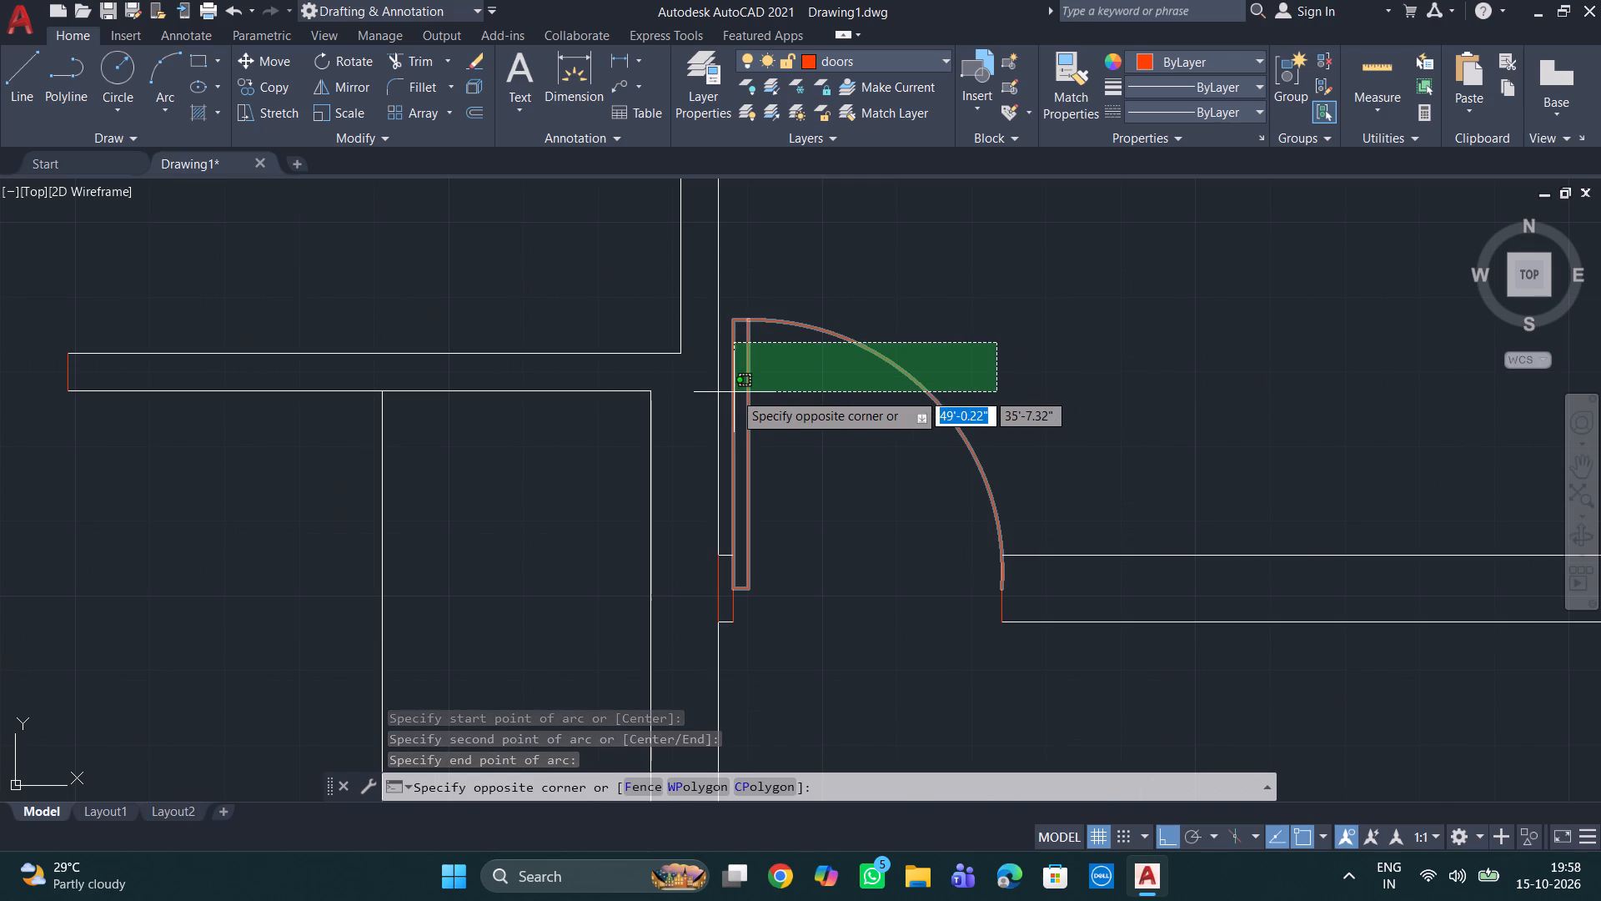
pyautogui.click(726, 393)
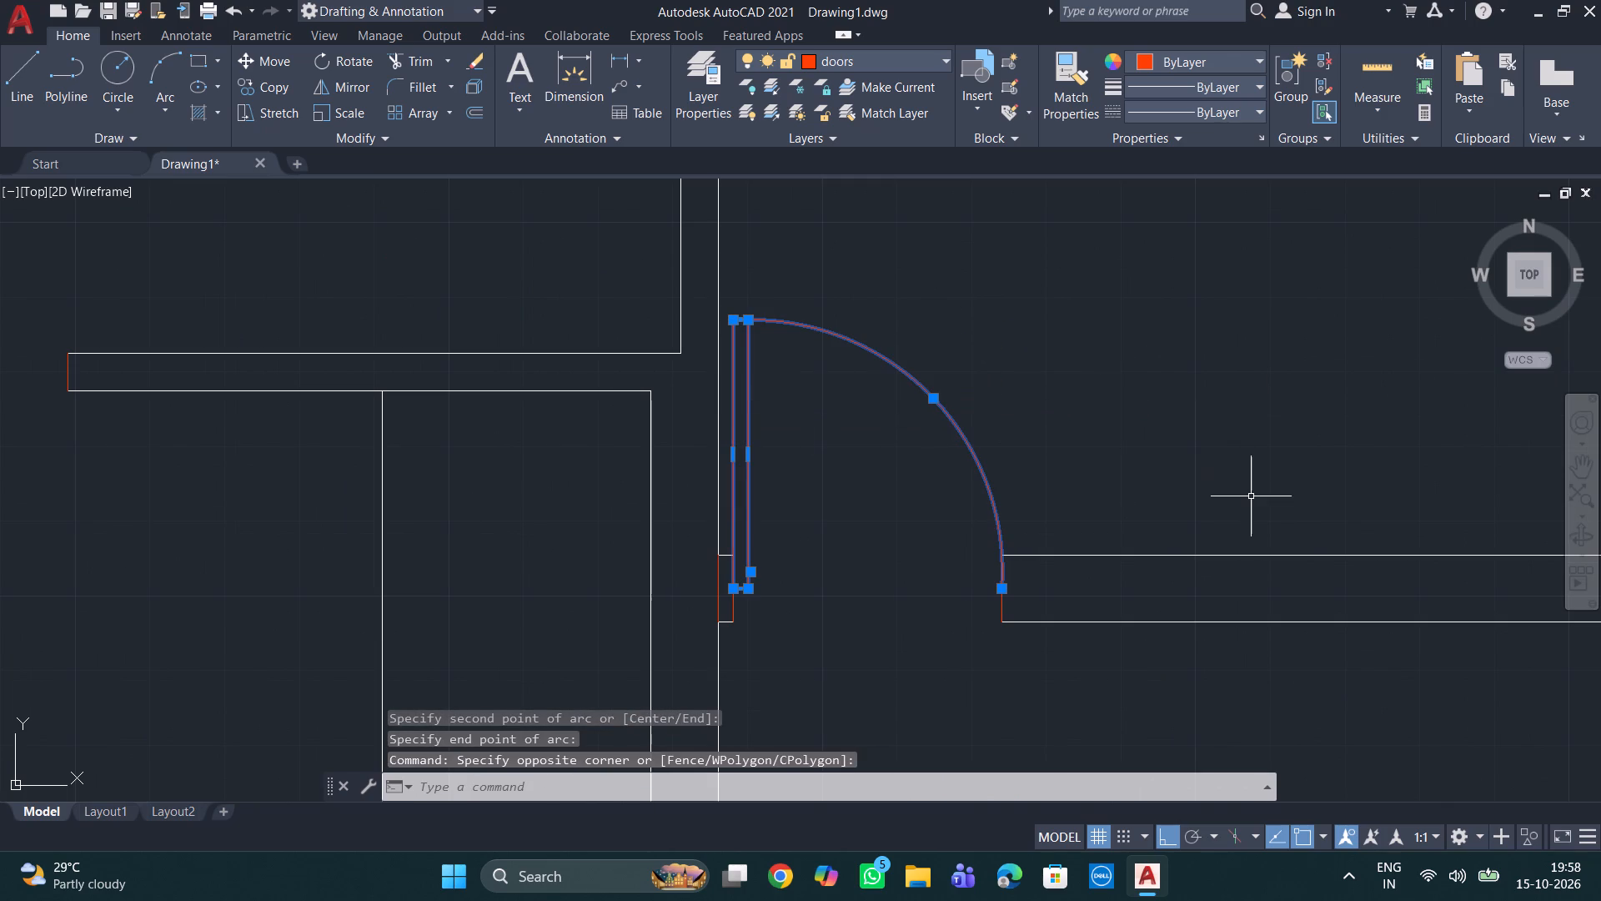
pyautogui.write('co')
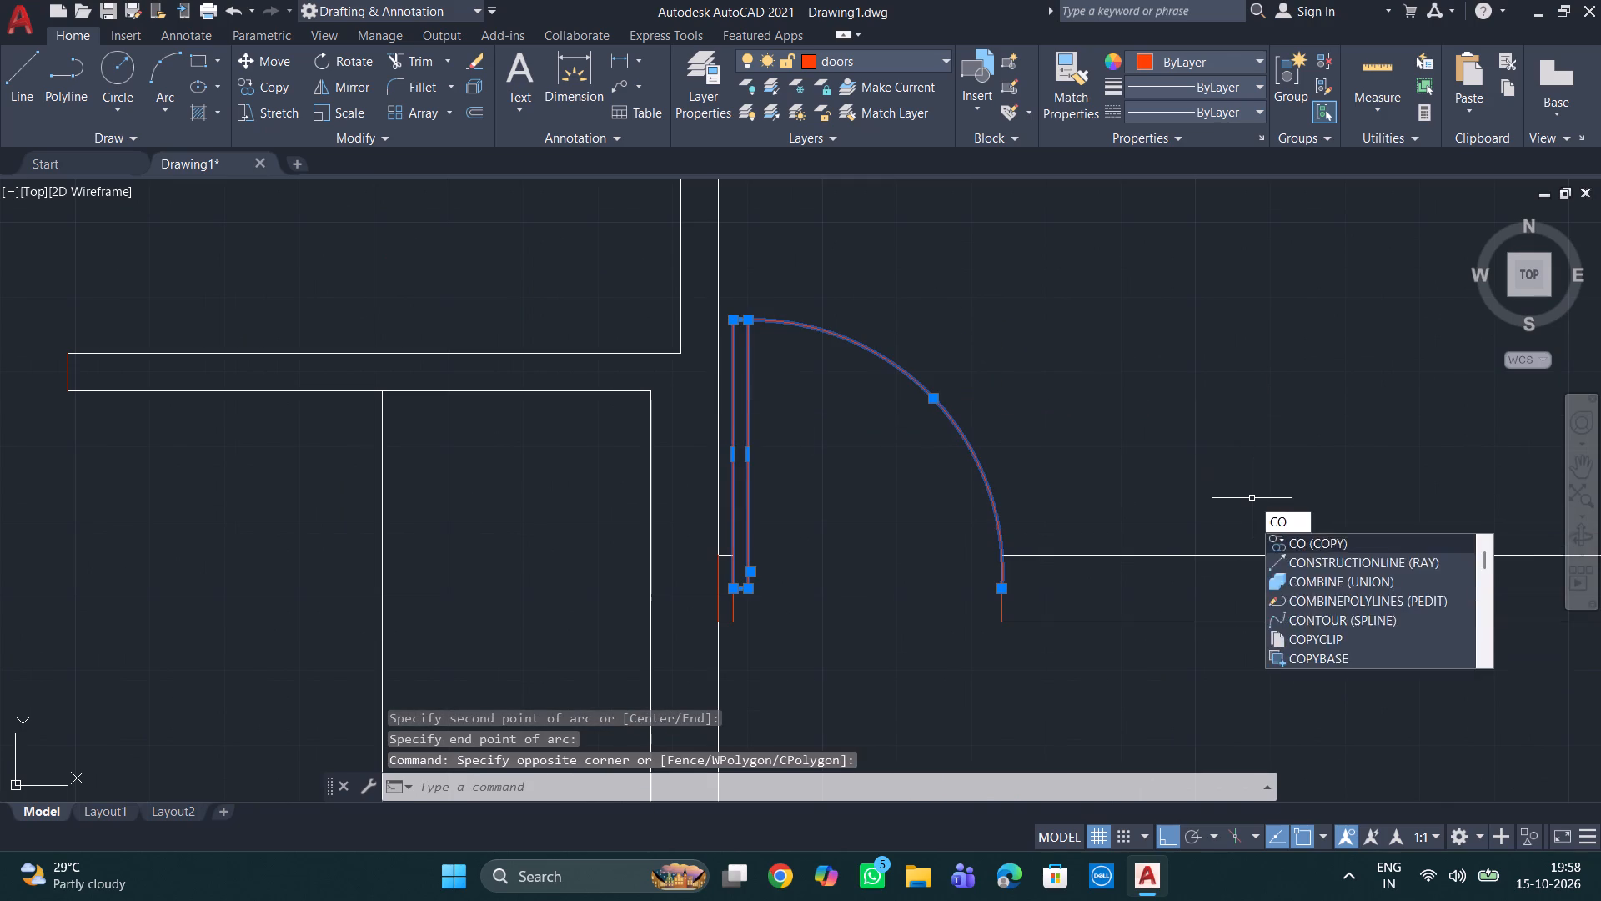
pyautogui.press('Return')
pyautogui.click(749, 588)
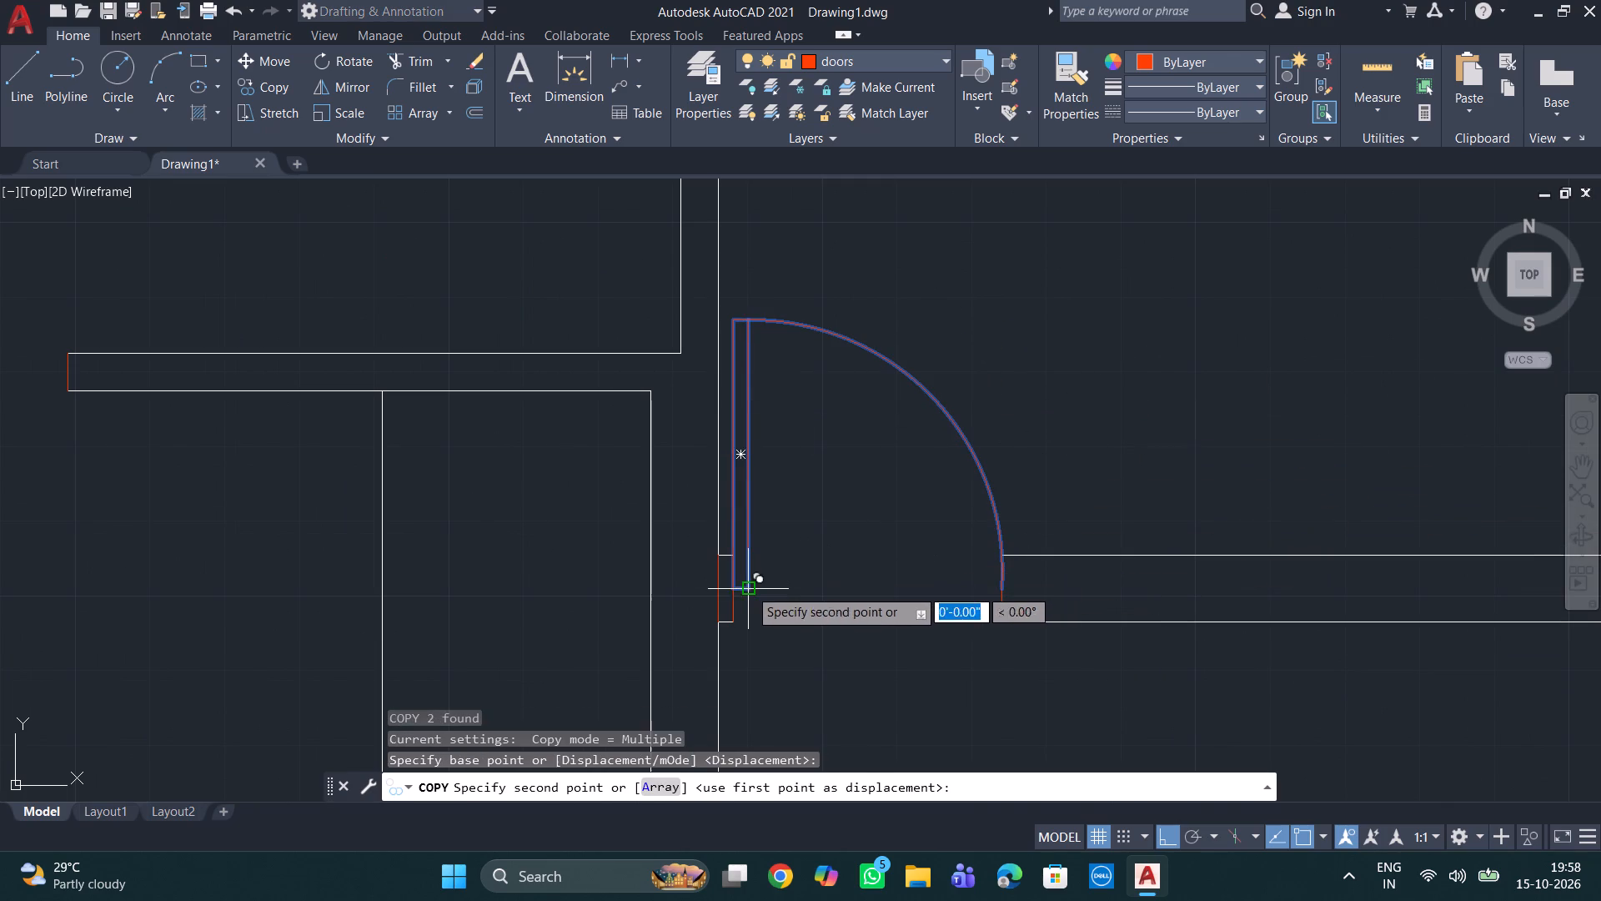
pyautogui.scroll(-4, 1056, 553)
pyautogui.click(1302, 581)
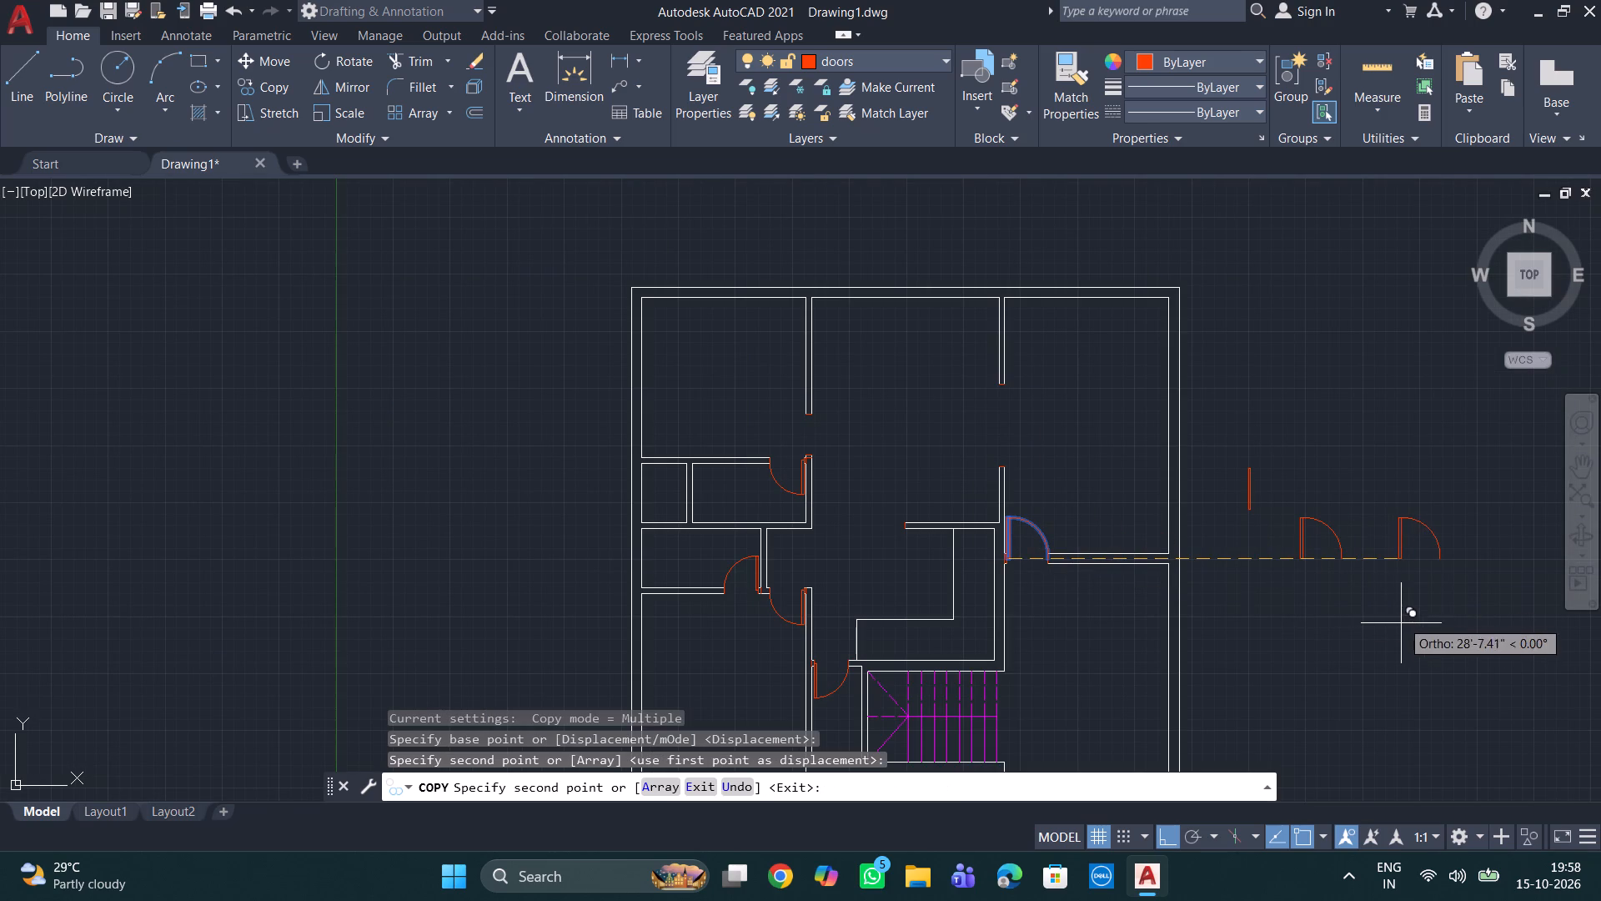
# Rotate the copied door leaf and swing arc east of the plan by 90° counterclockwise about the leaf's lower corner.
pyautogui.press('Escape')
pyautogui.moveTo(1372, 583); pyautogui.dragTo(1351, 568)
pyautogui.click(1293, 515)
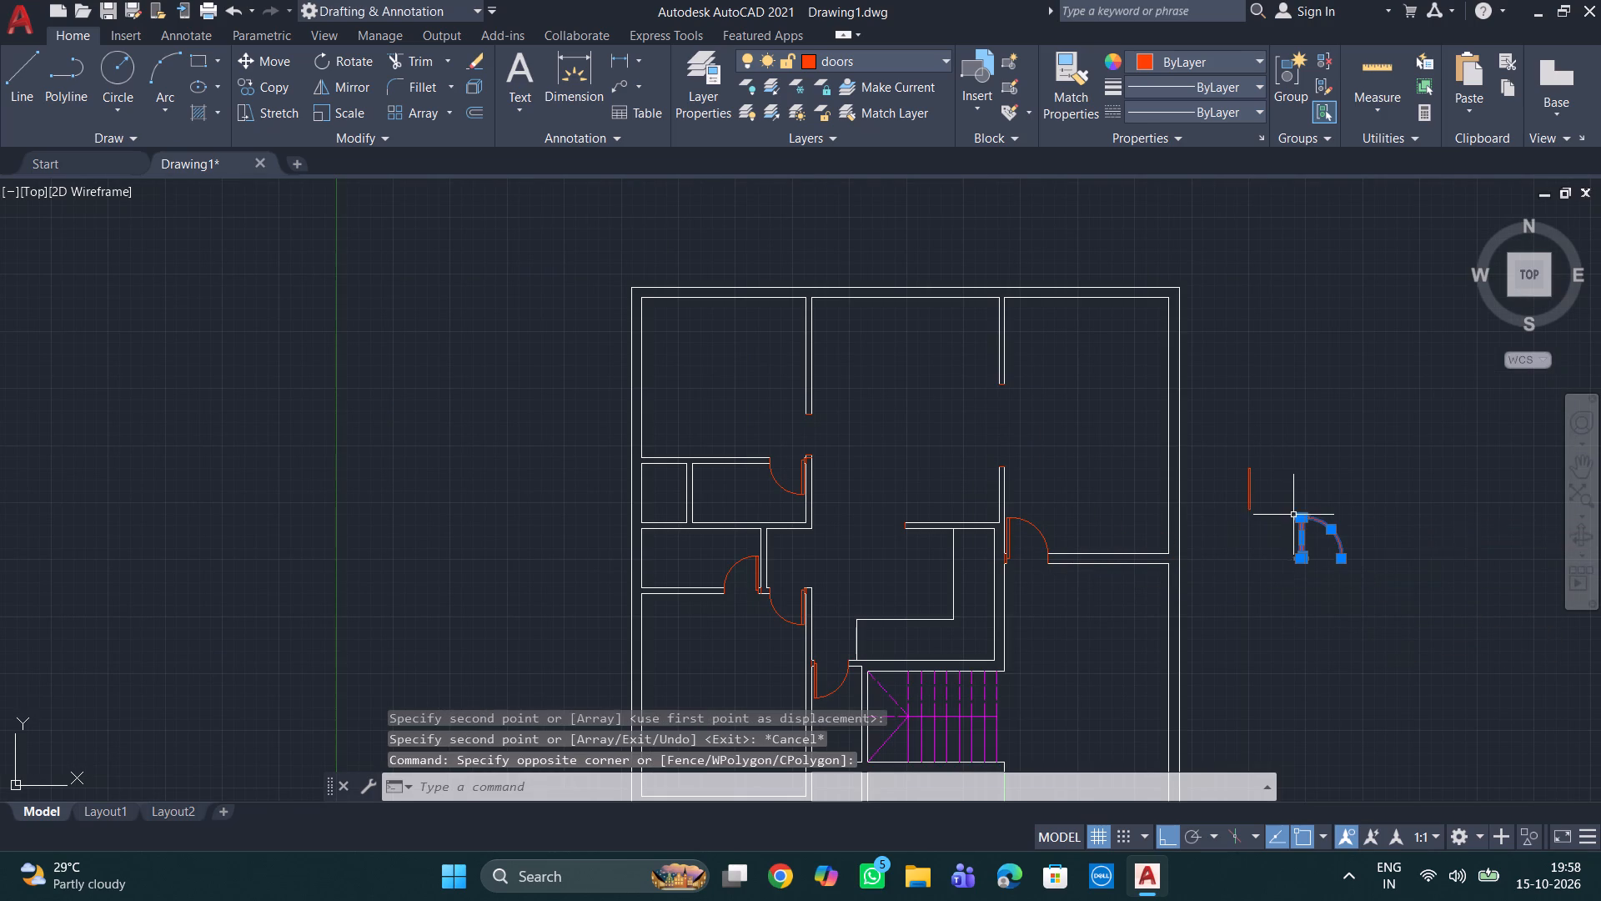
pyautogui.press('r')
pyautogui.press('o')
pyautogui.press('Return')
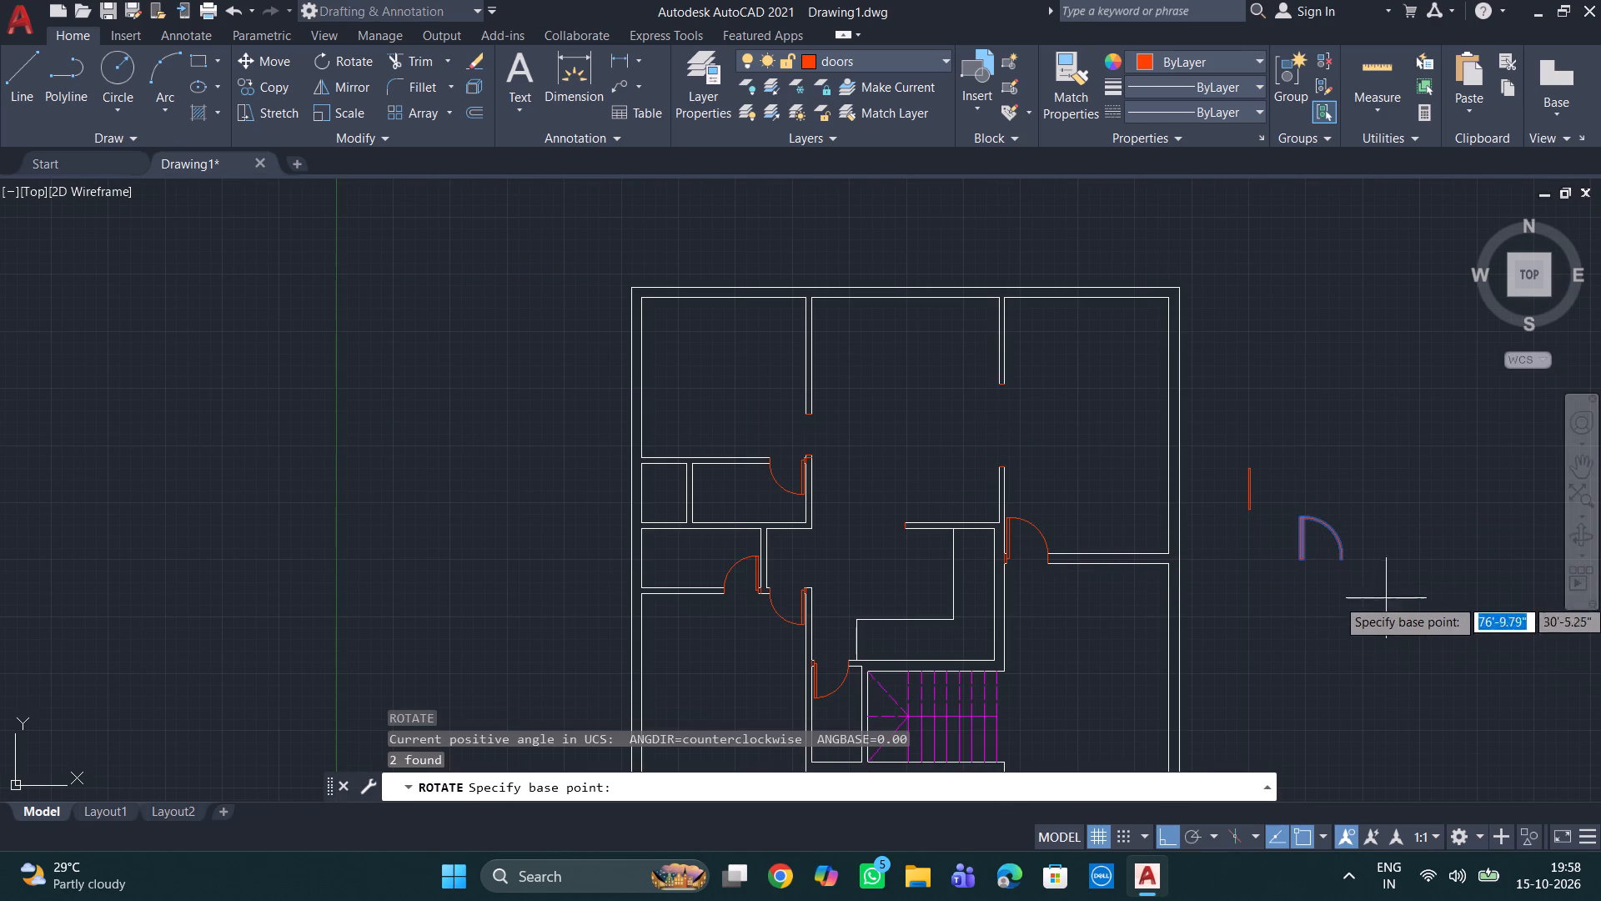
pyautogui.scroll(2, 1317, 566)
pyautogui.click(1268, 551)
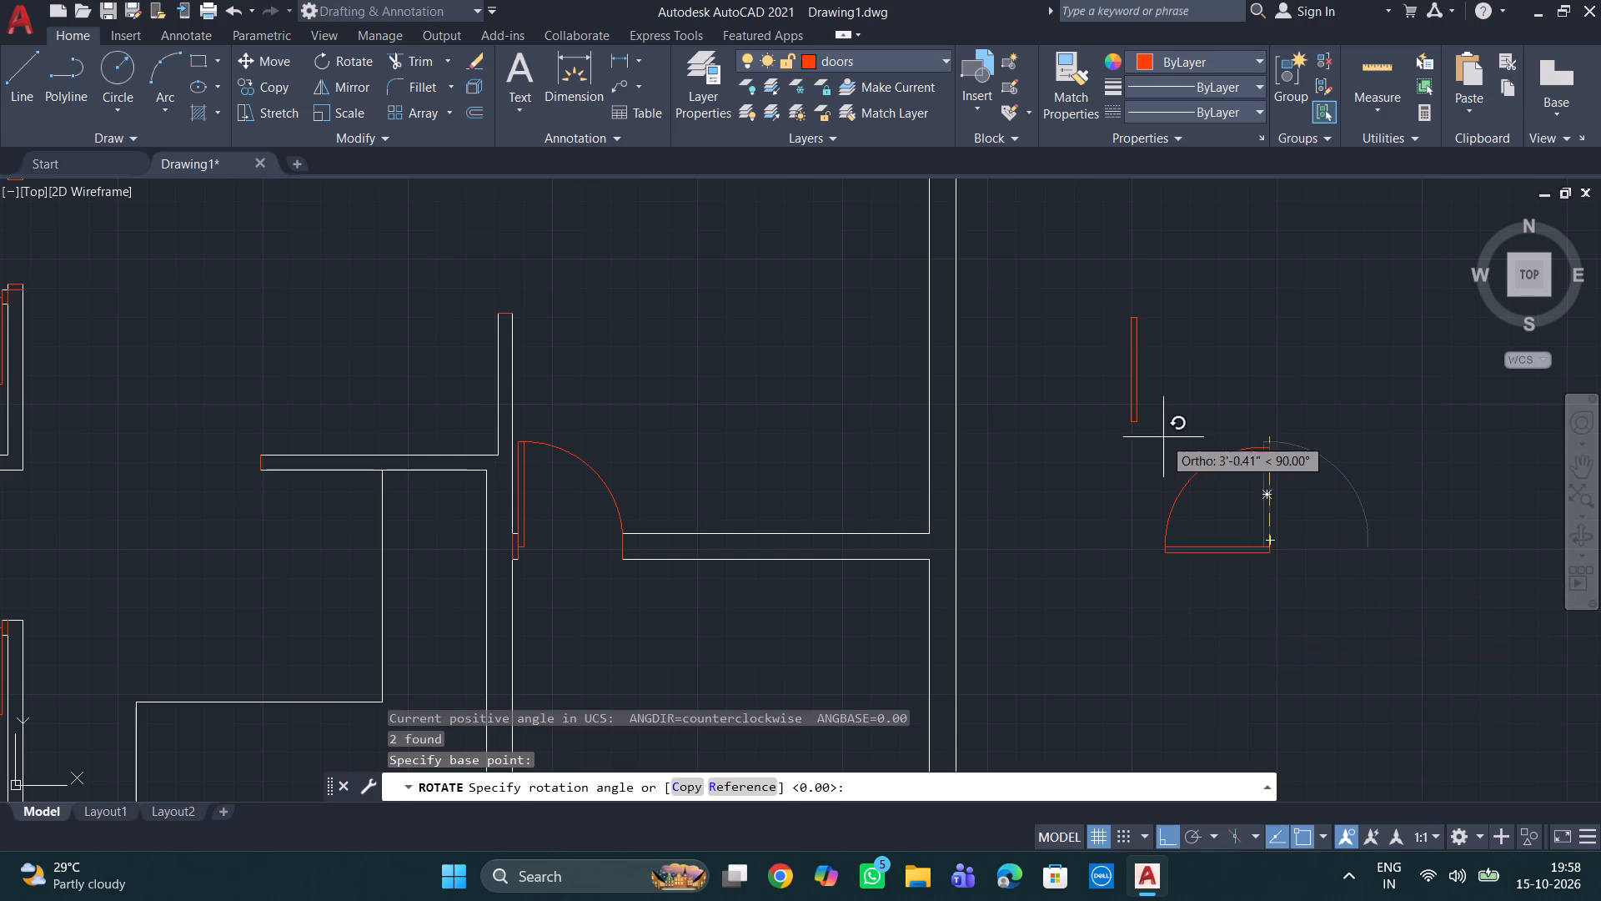
pyautogui.click(1238, 410)
# Copy the rotated door by its leaf's lower hinge corner to the southern jamb's midpoint of the north-western room's doorway.
pyautogui.scroll(2, 1221, 596)
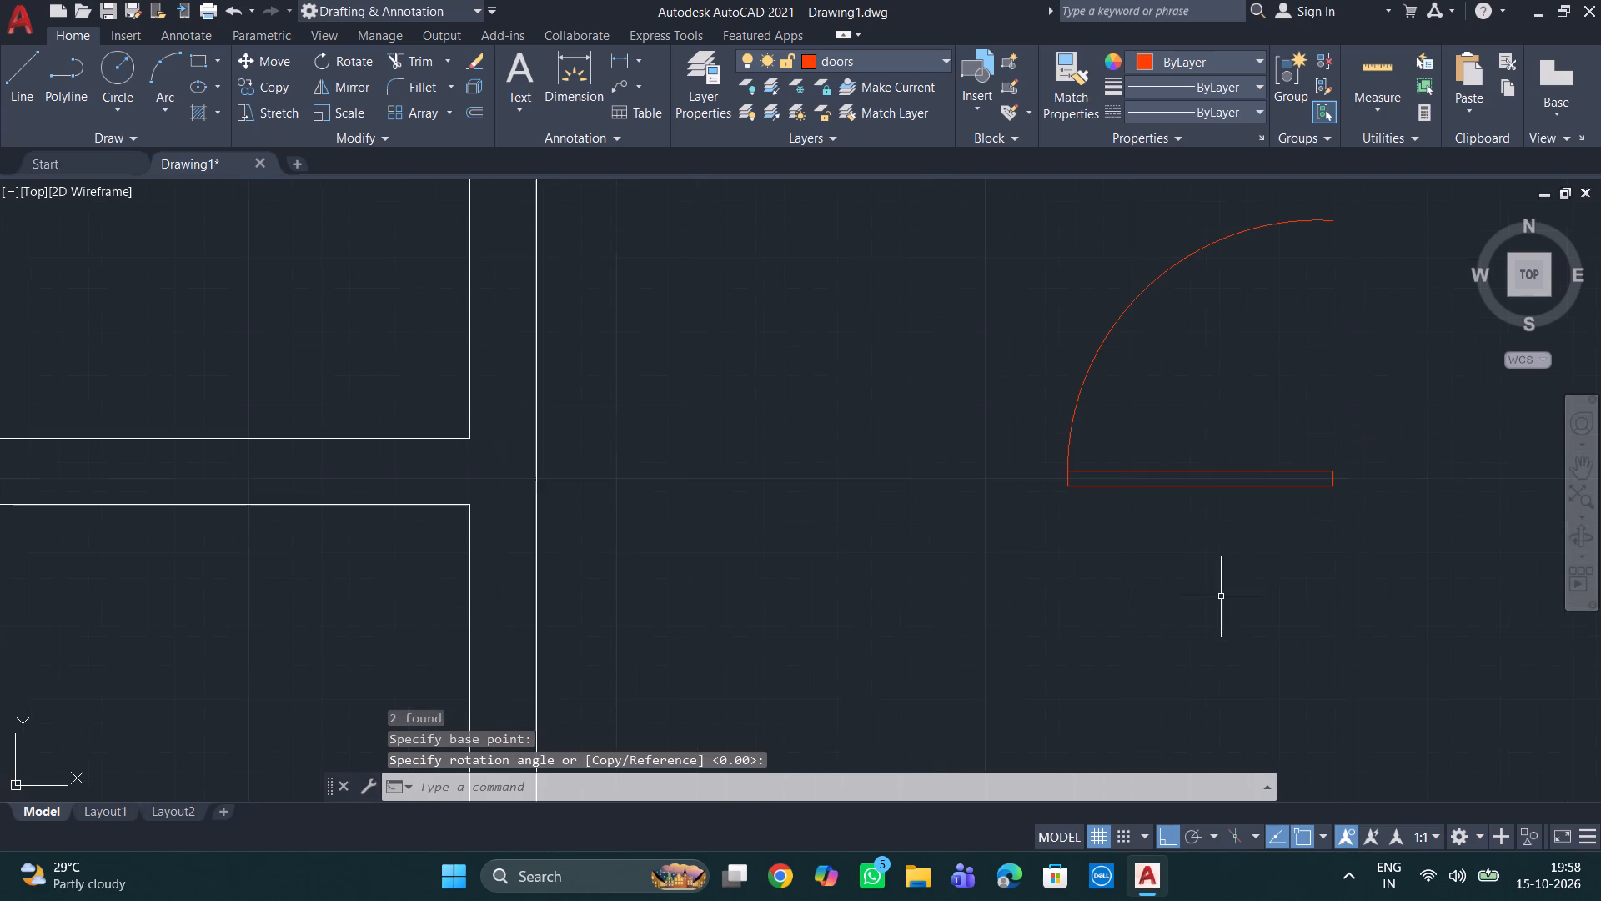
pyautogui.click(1287, 482)
pyautogui.click(1078, 278)
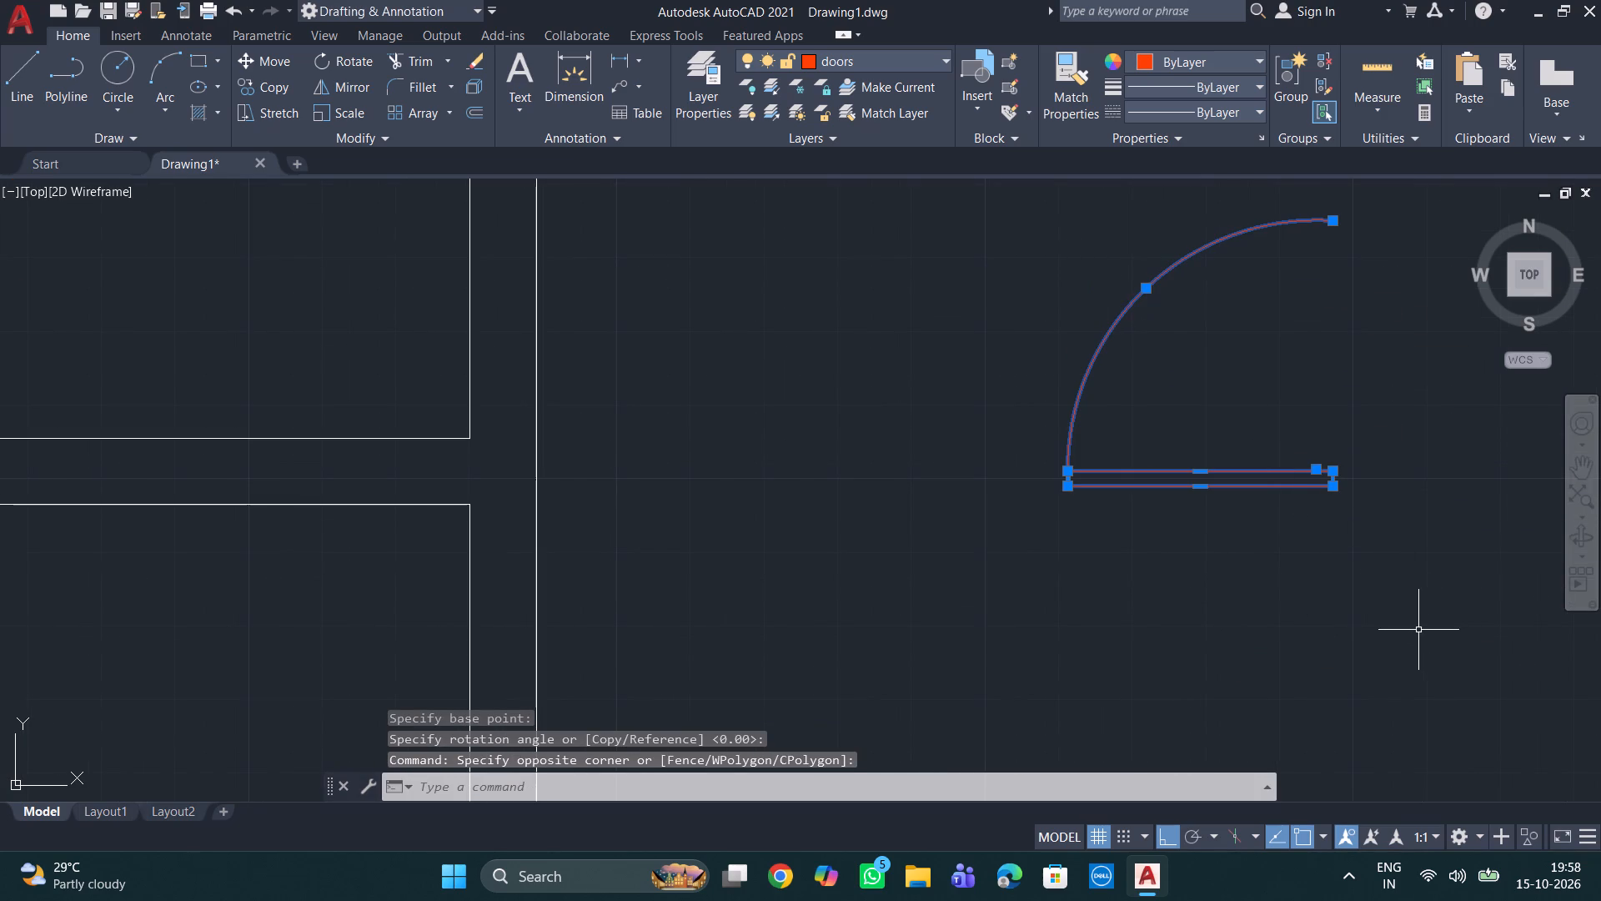
pyautogui.press('c')
pyautogui.press('o')
pyautogui.press('Return')
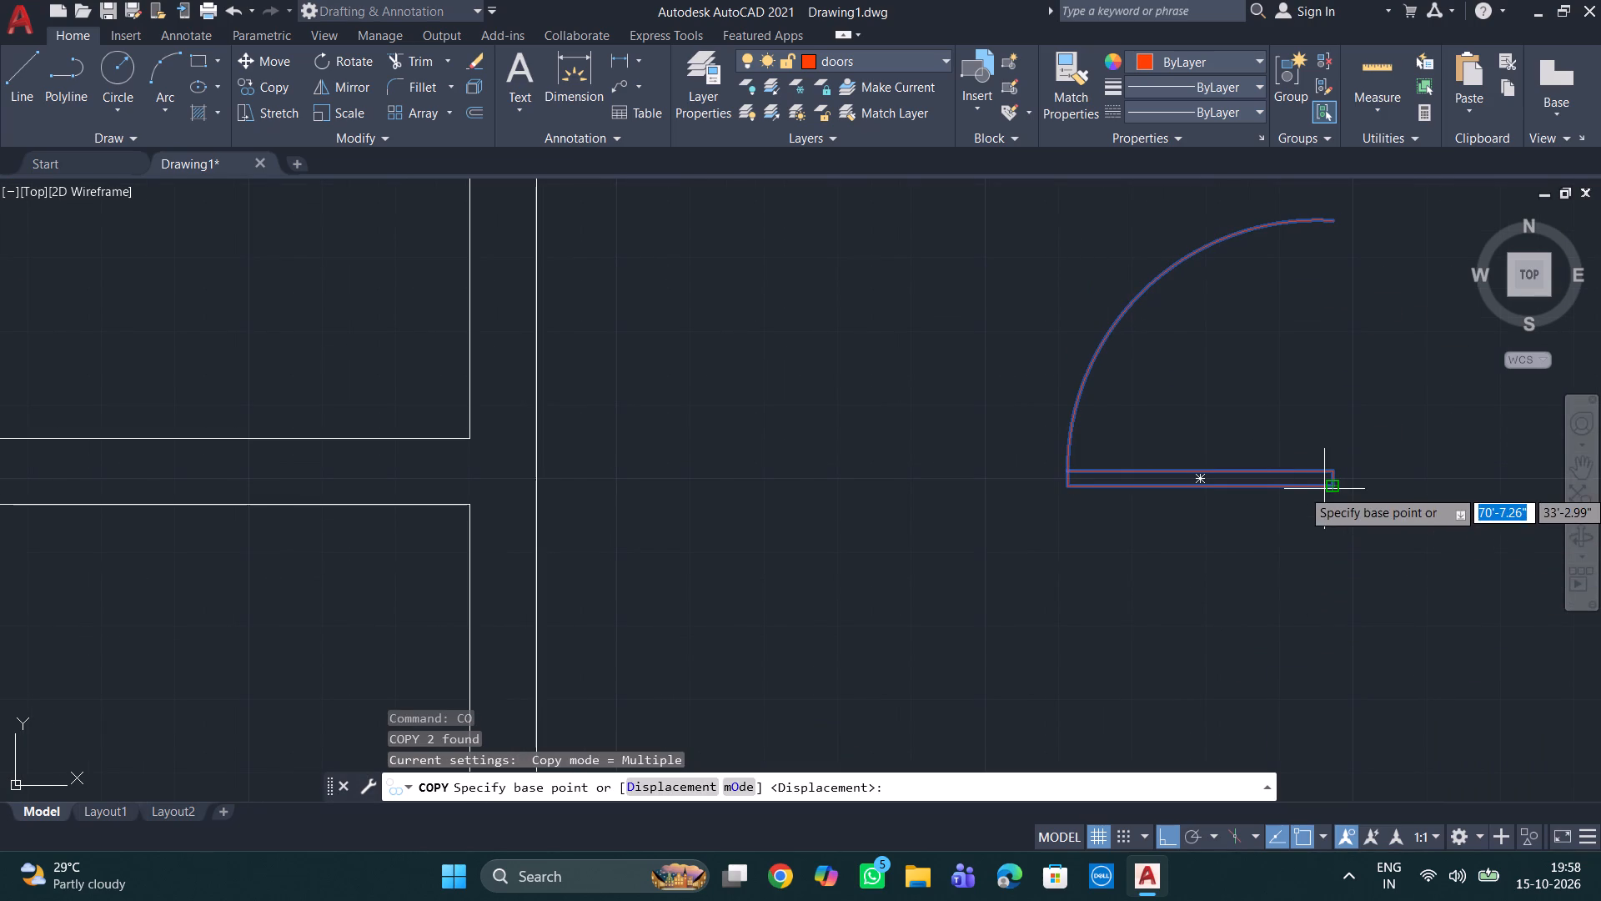
pyautogui.click(1332, 490)
pyautogui.scroll(-4, 984, 609)
pyautogui.moveTo(899, 552); pyautogui.dragTo(1101, 607, button='middle')
pyautogui.scroll(-1, 1088, 599)
pyautogui.scroll(3, 671, 476)
pyautogui.moveTo(1204, 669); pyautogui.dragTo(933, 339, button='middle')
pyautogui.scroll(2, 1148, 440)
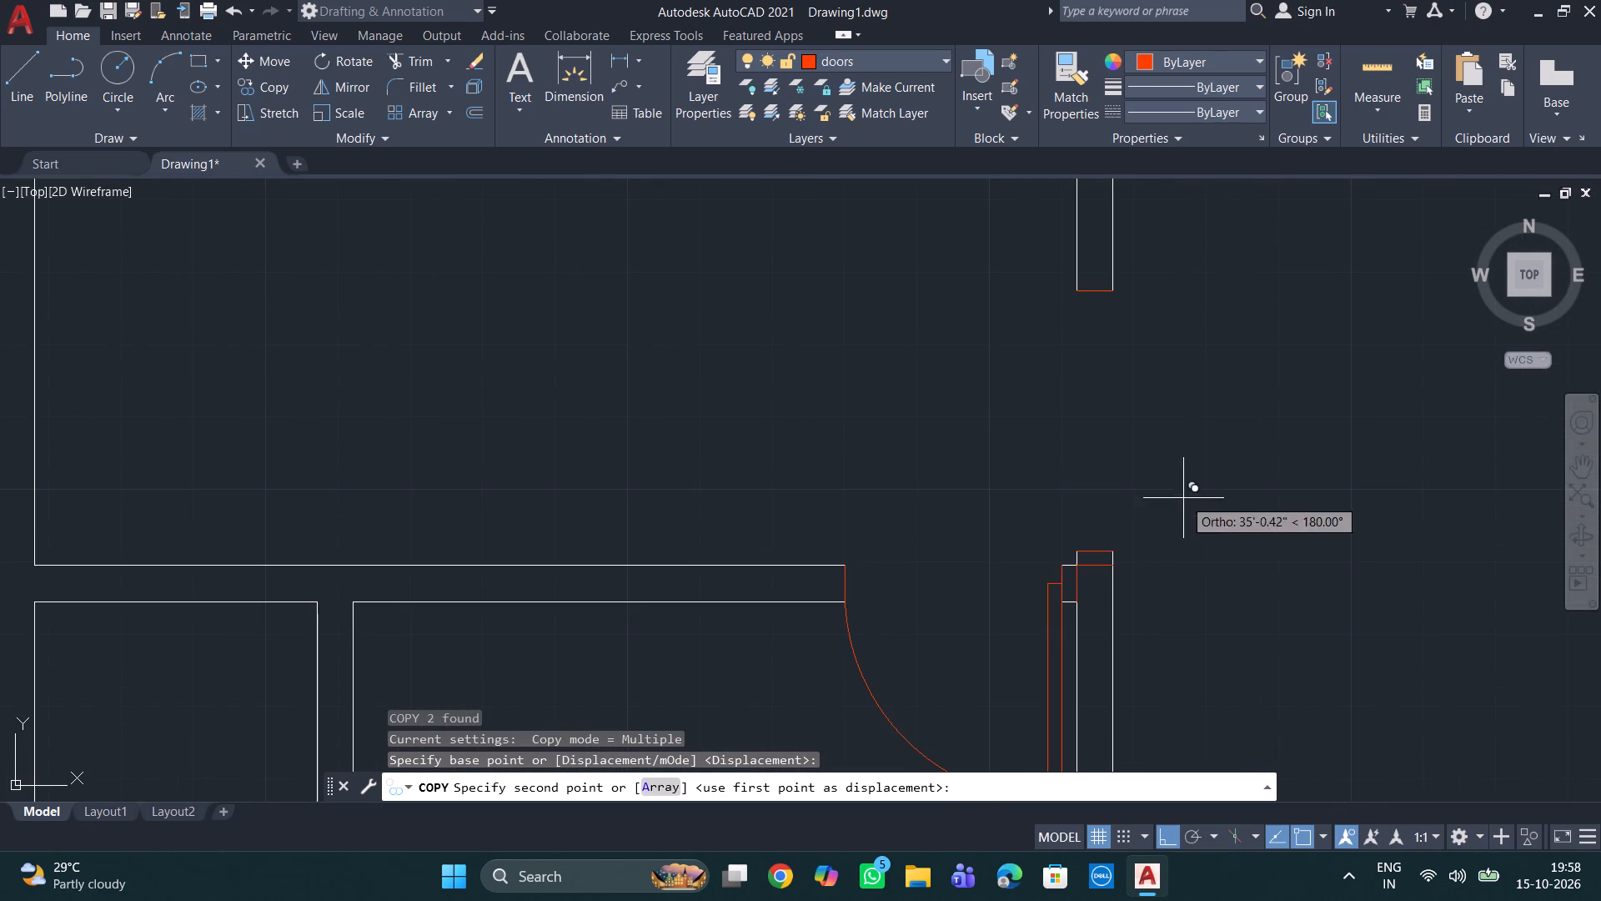
pyautogui.click(1097, 552)
pyautogui.scroll(-3, 1177, 539)
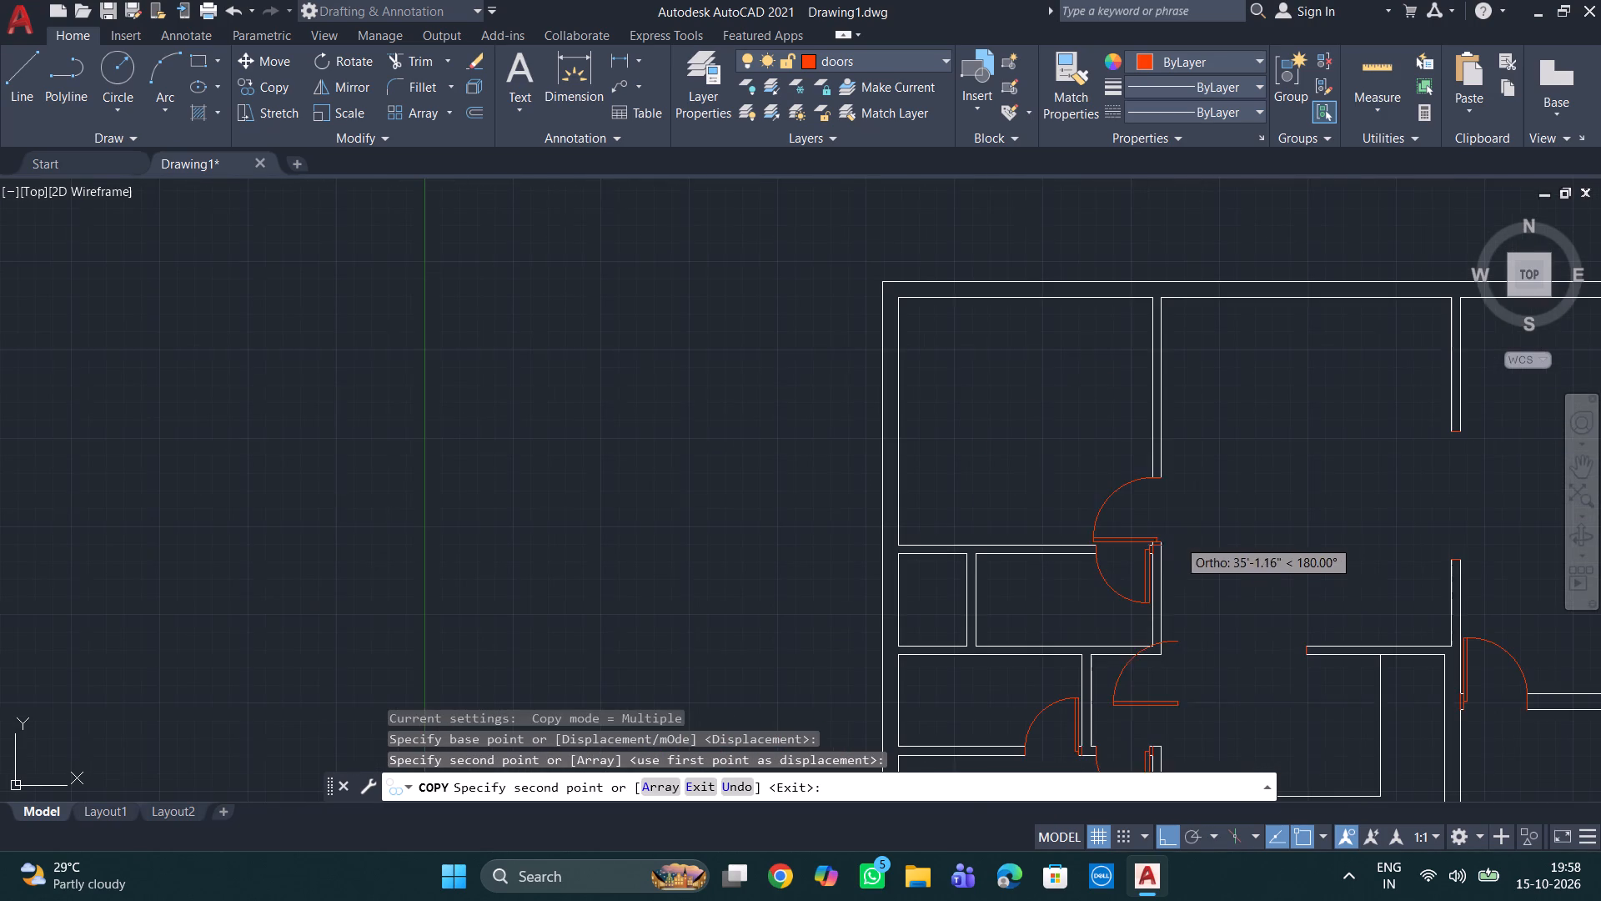
pyautogui.moveTo(1214, 550); pyautogui.dragTo(1030, 404, button='middle')
pyautogui.press('Escape')
pyautogui.press('Escape')
pyautogui.press('Escape')
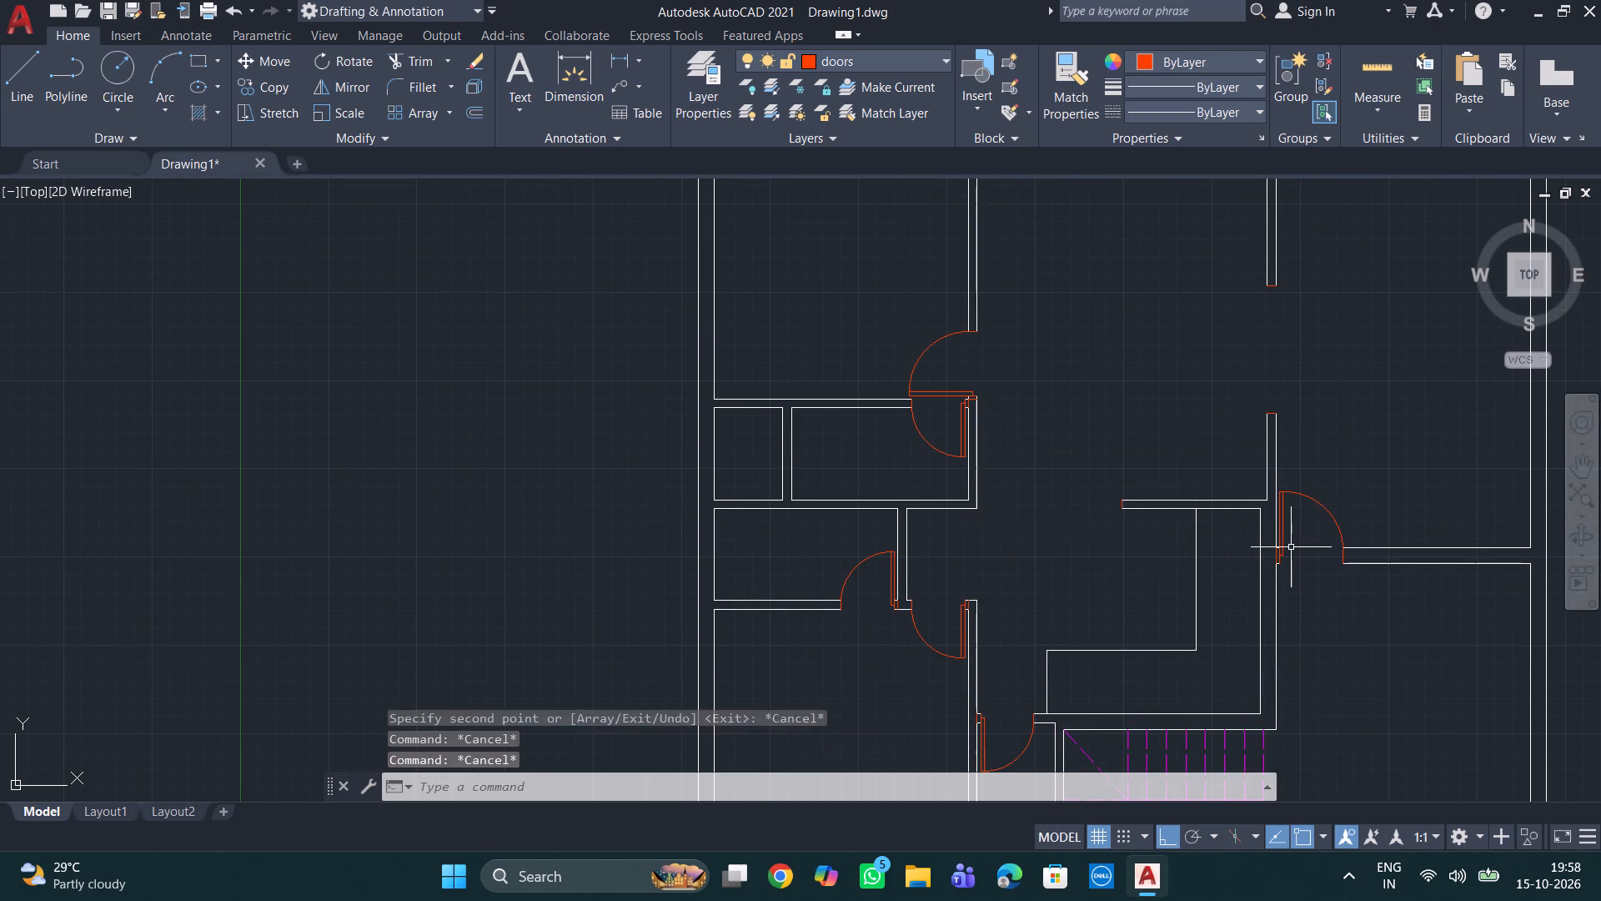
pyautogui.press('Escape')
pyautogui.press('Escape')
pyautogui.press('Escape')
pyautogui.press('Escape')
# Delete the spare door leaf and the rotated door with its arc from the empty area east of the plan.
pyautogui.scroll(-2, 1257, 534)
pyautogui.moveTo(1350, 480); pyautogui.dragTo(1001, 405, button='middle')
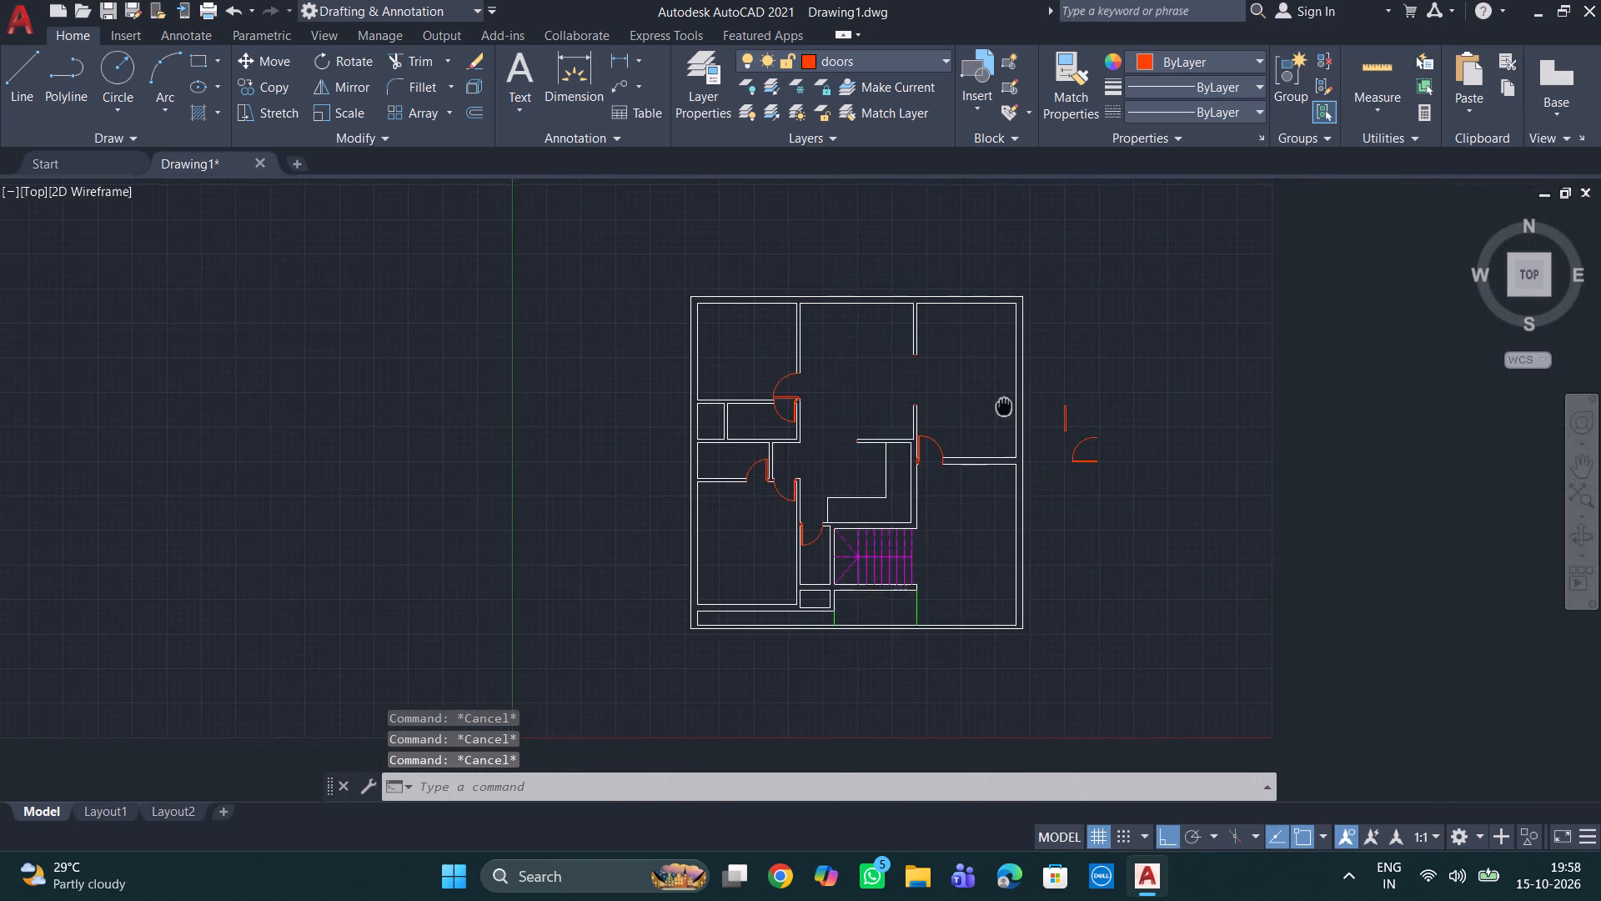
pyautogui.scroll(2, 1122, 478)
pyautogui.click(1117, 476)
pyautogui.click(937, 285)
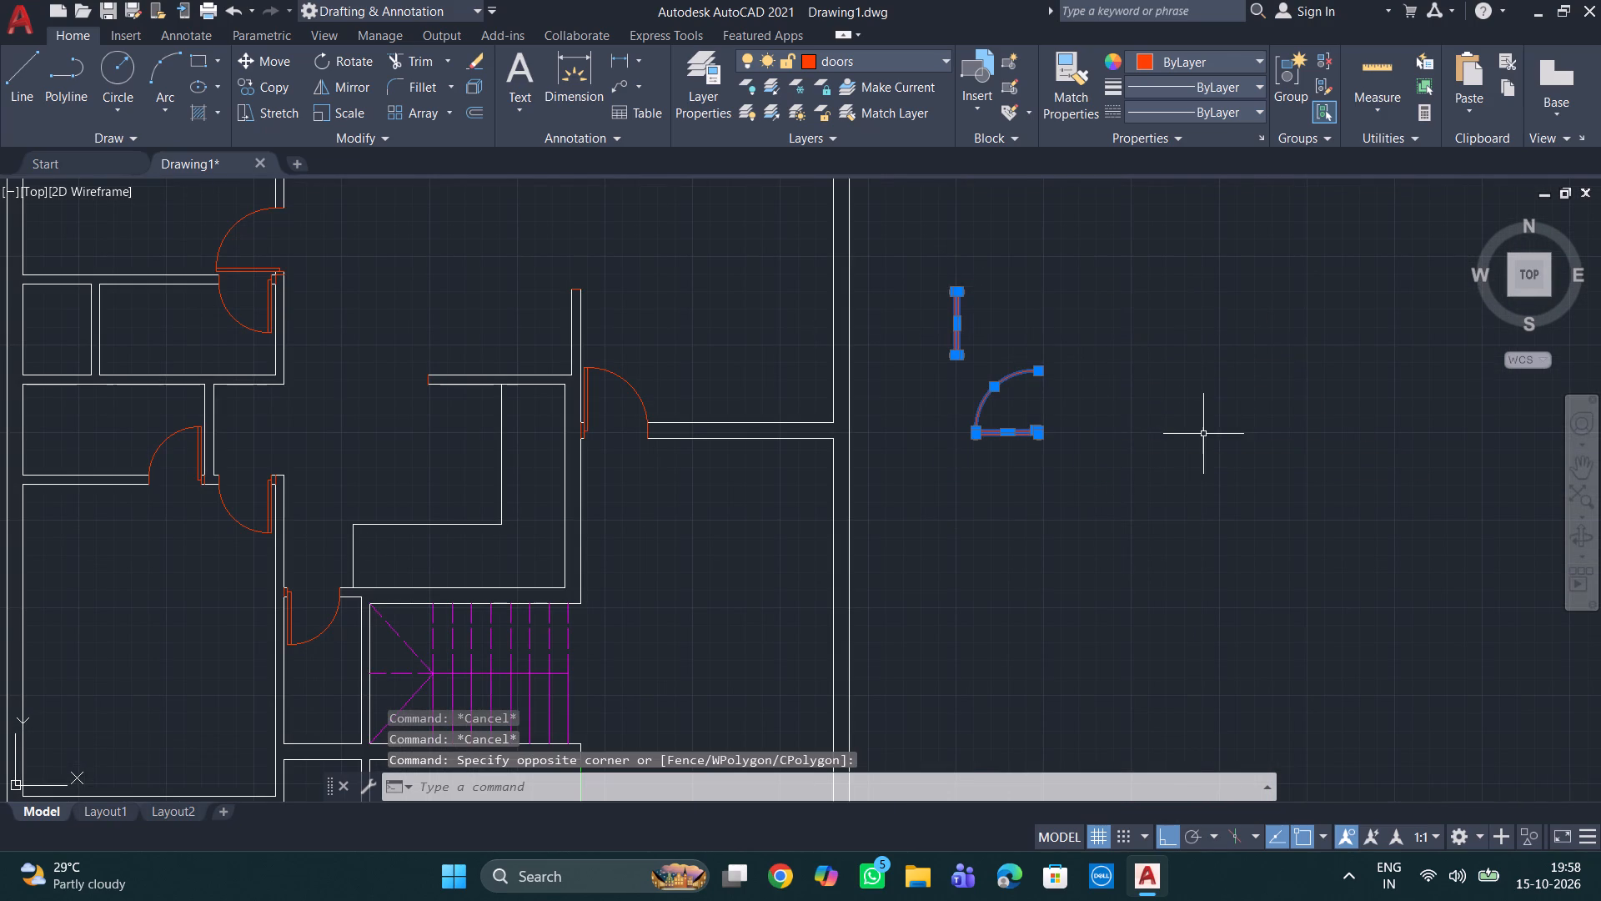
pyautogui.press('Delete')
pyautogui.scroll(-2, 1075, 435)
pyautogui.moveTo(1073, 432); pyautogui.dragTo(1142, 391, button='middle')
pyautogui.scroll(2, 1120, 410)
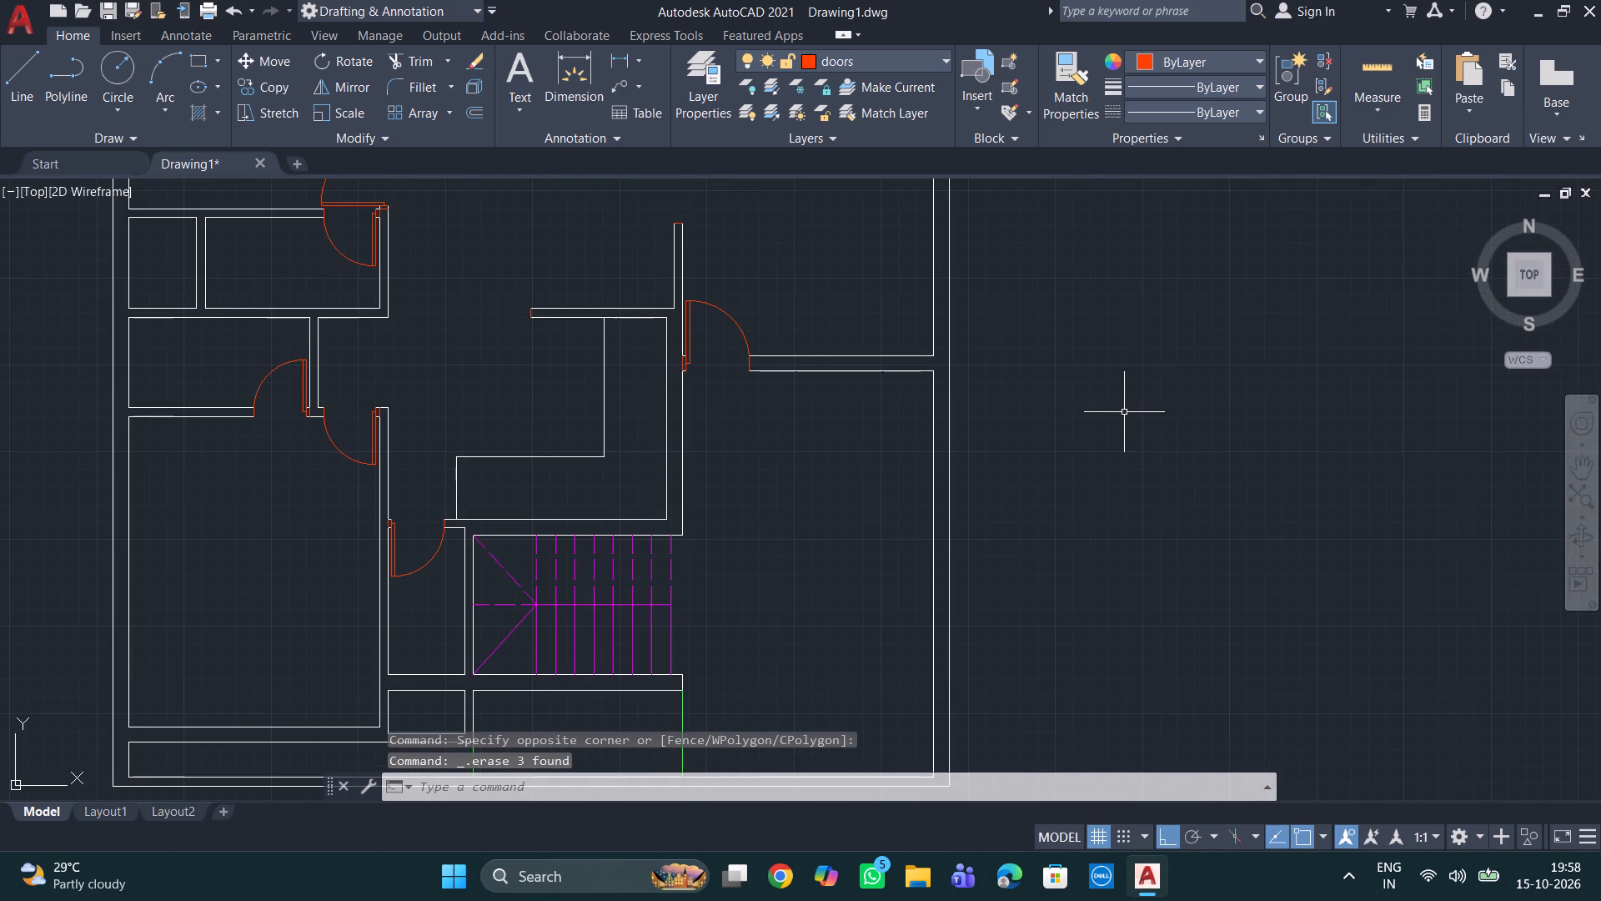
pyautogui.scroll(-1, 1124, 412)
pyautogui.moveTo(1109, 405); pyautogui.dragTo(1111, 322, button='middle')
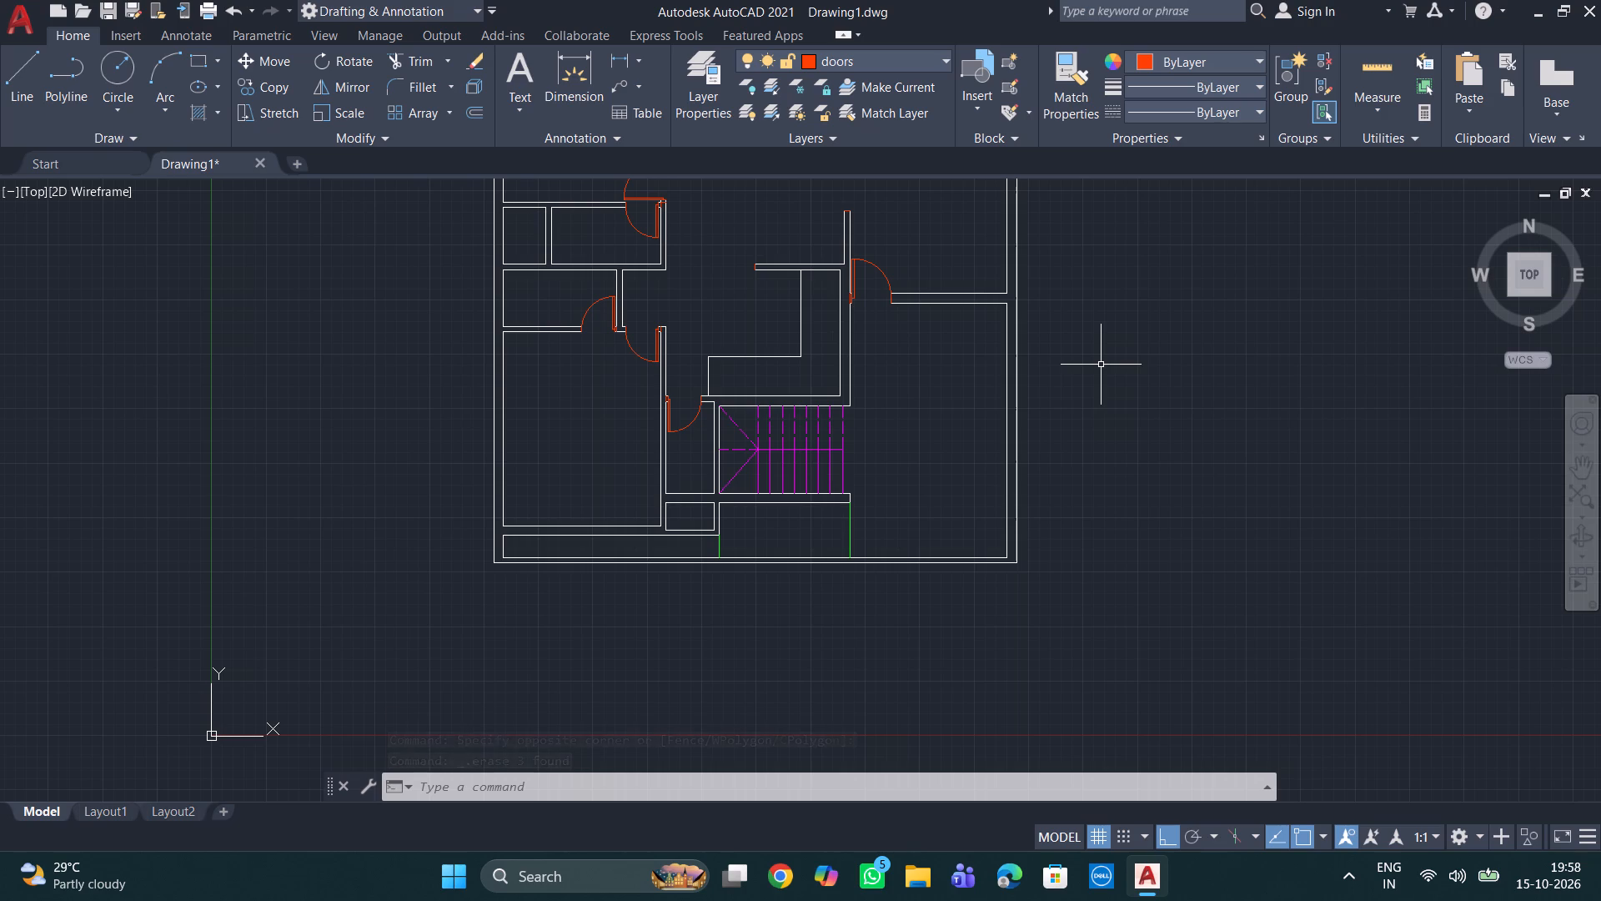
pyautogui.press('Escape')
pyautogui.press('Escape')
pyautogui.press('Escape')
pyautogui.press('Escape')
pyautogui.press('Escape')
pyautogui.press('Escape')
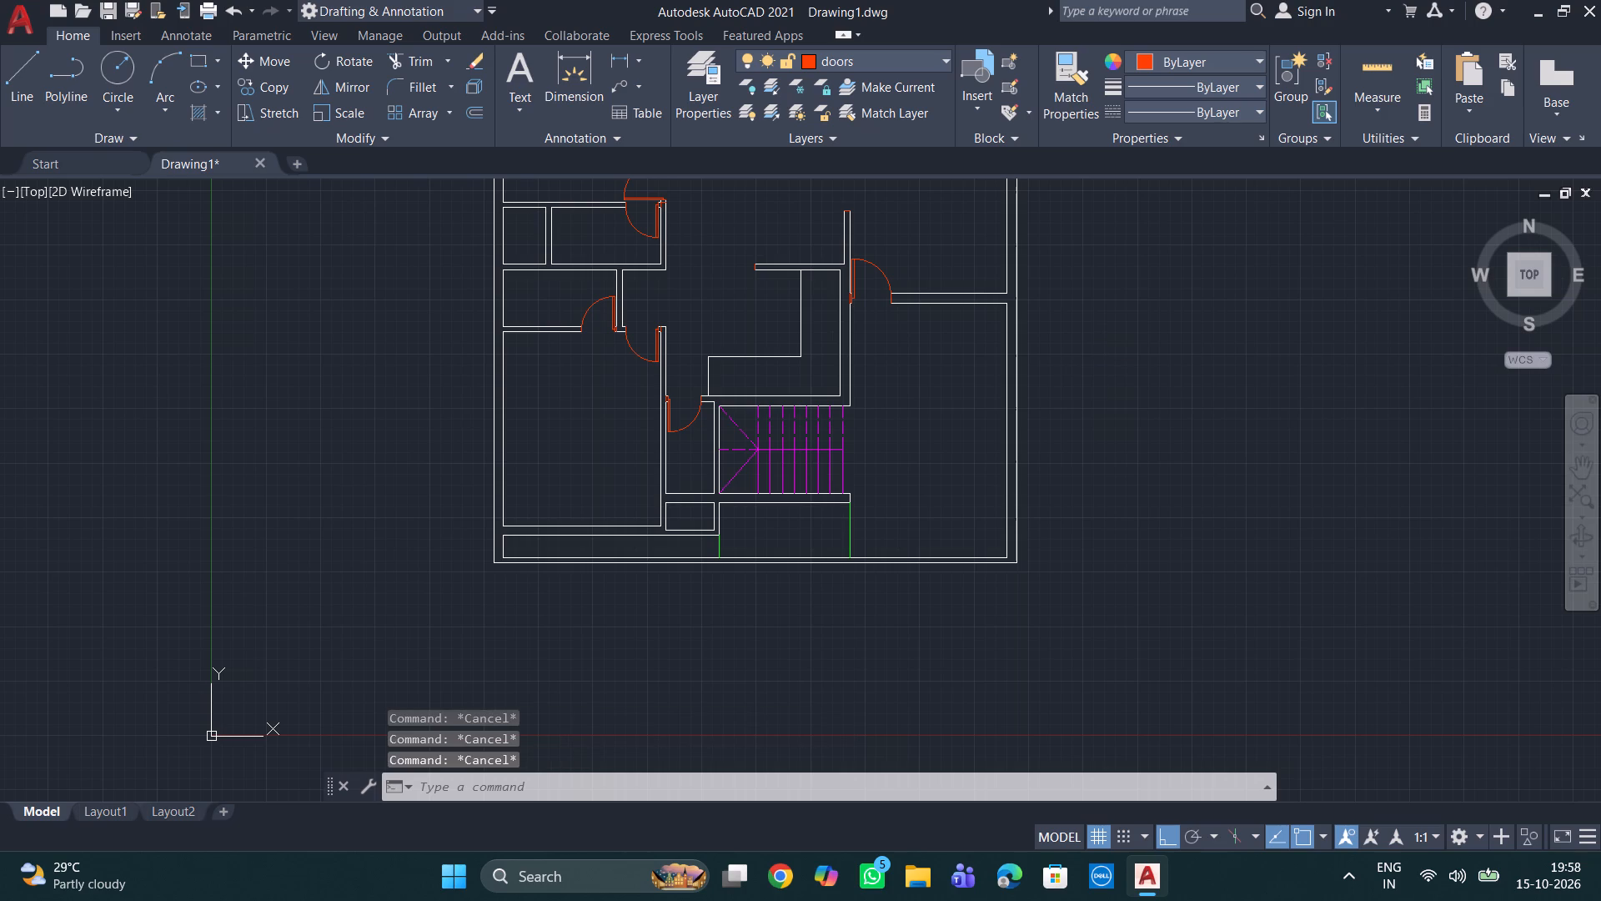
# On the inner walls layer, draw two crossing corner-to-corner diagonals in the small compartment along the western outer wall.
pyautogui.moveTo(766, 350); pyautogui.dragTo(766, 425, button='middle')
pyautogui.scroll(-1, 766, 425)
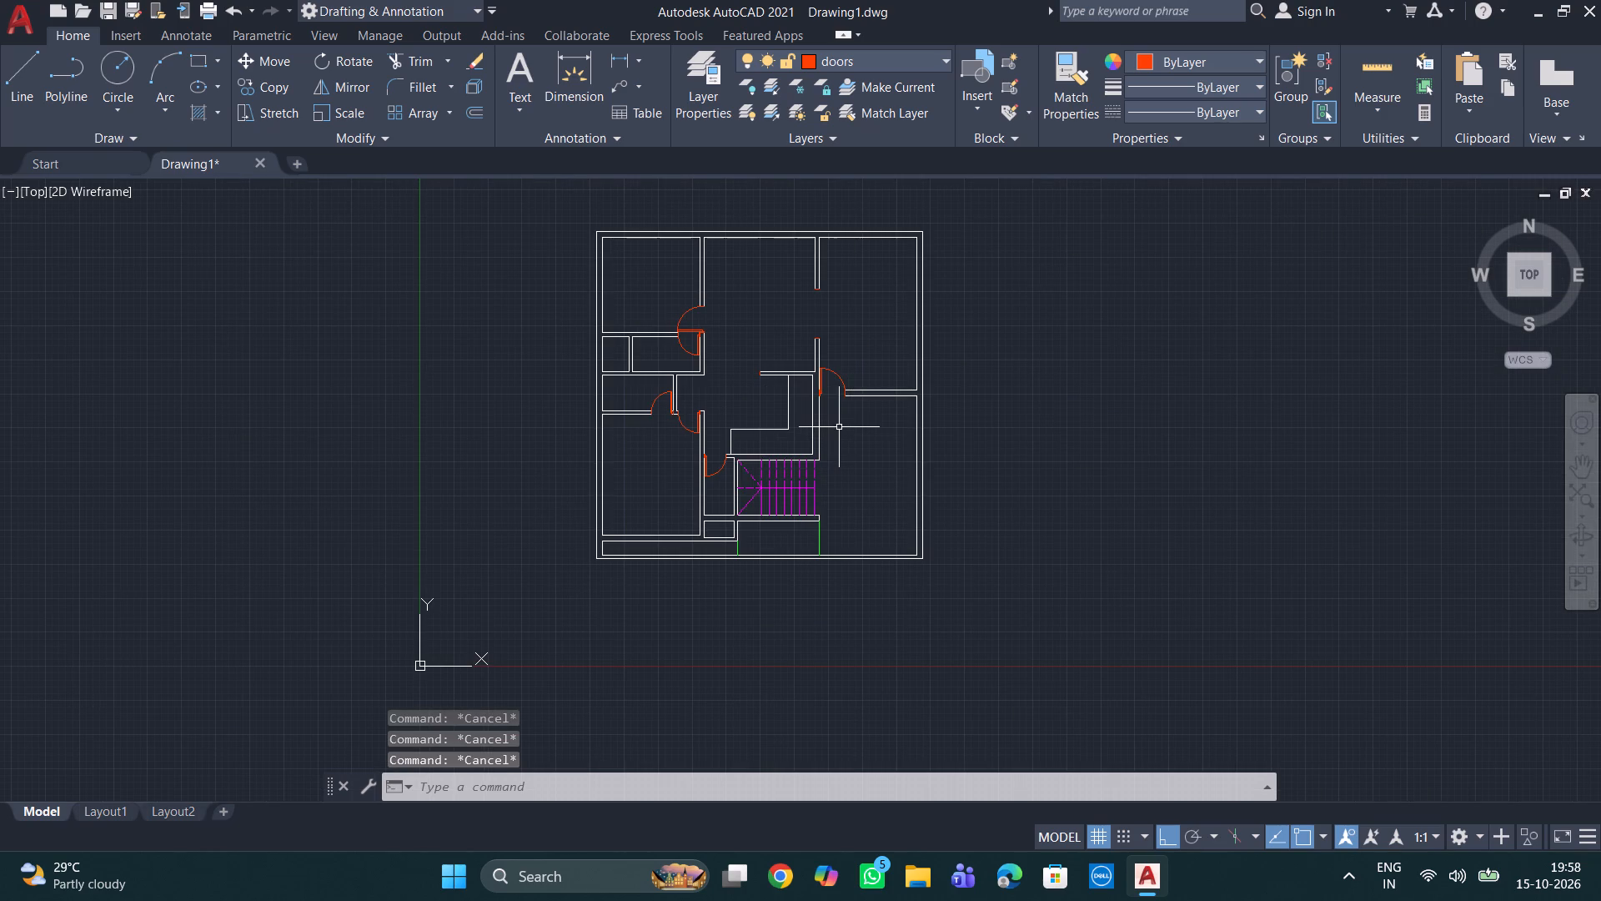
pyautogui.press('l')
pyautogui.press('Return')
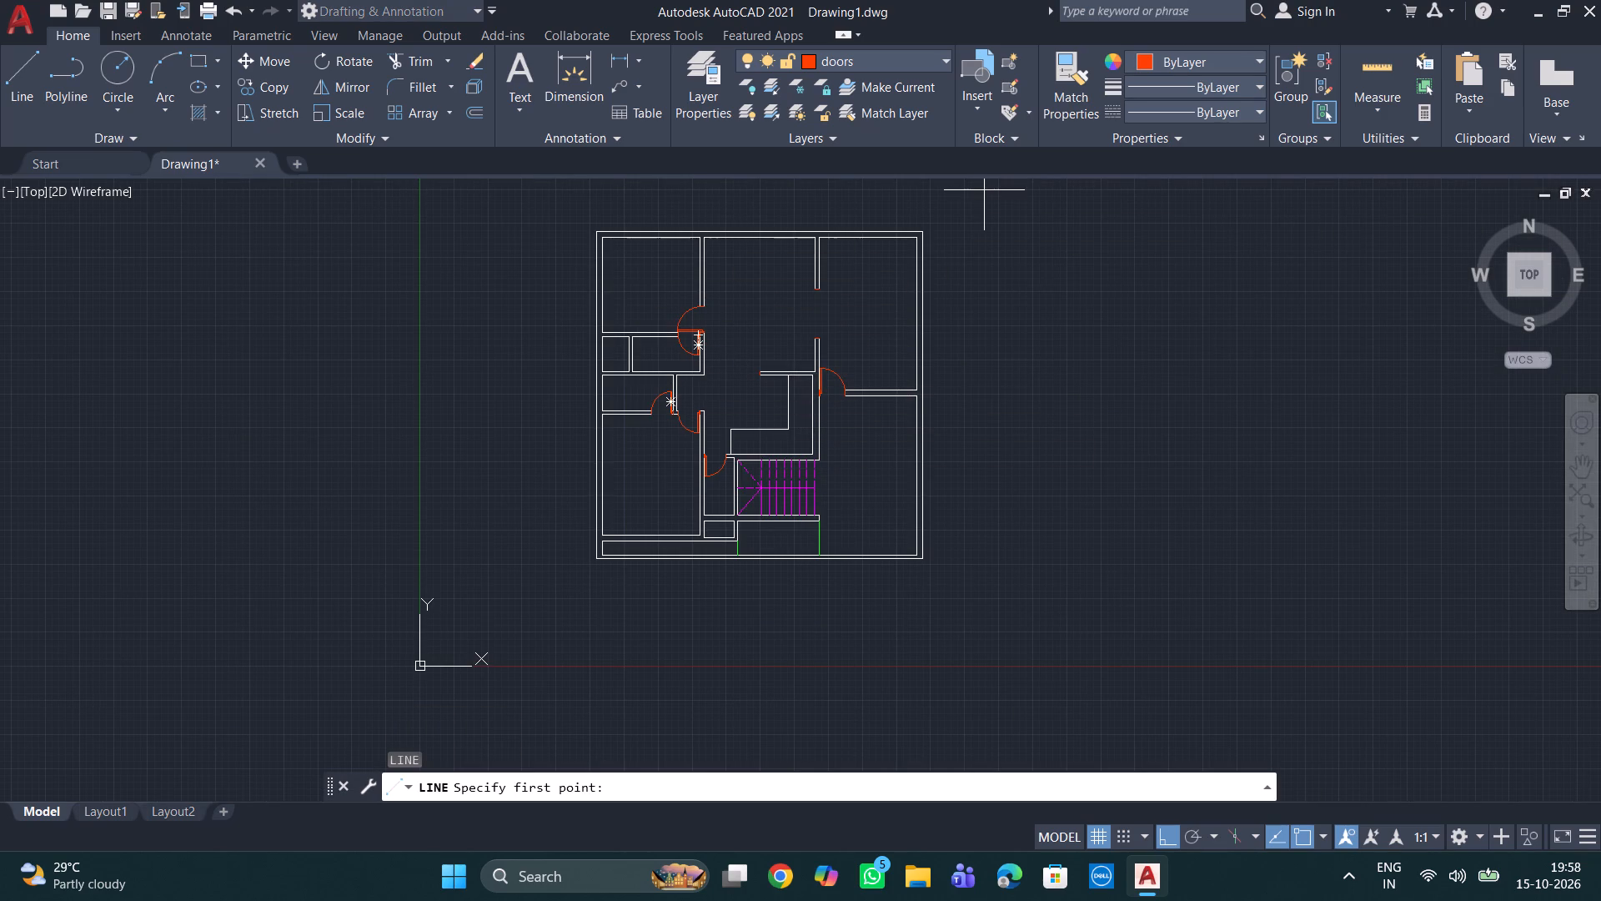
pyautogui.click(924, 52)
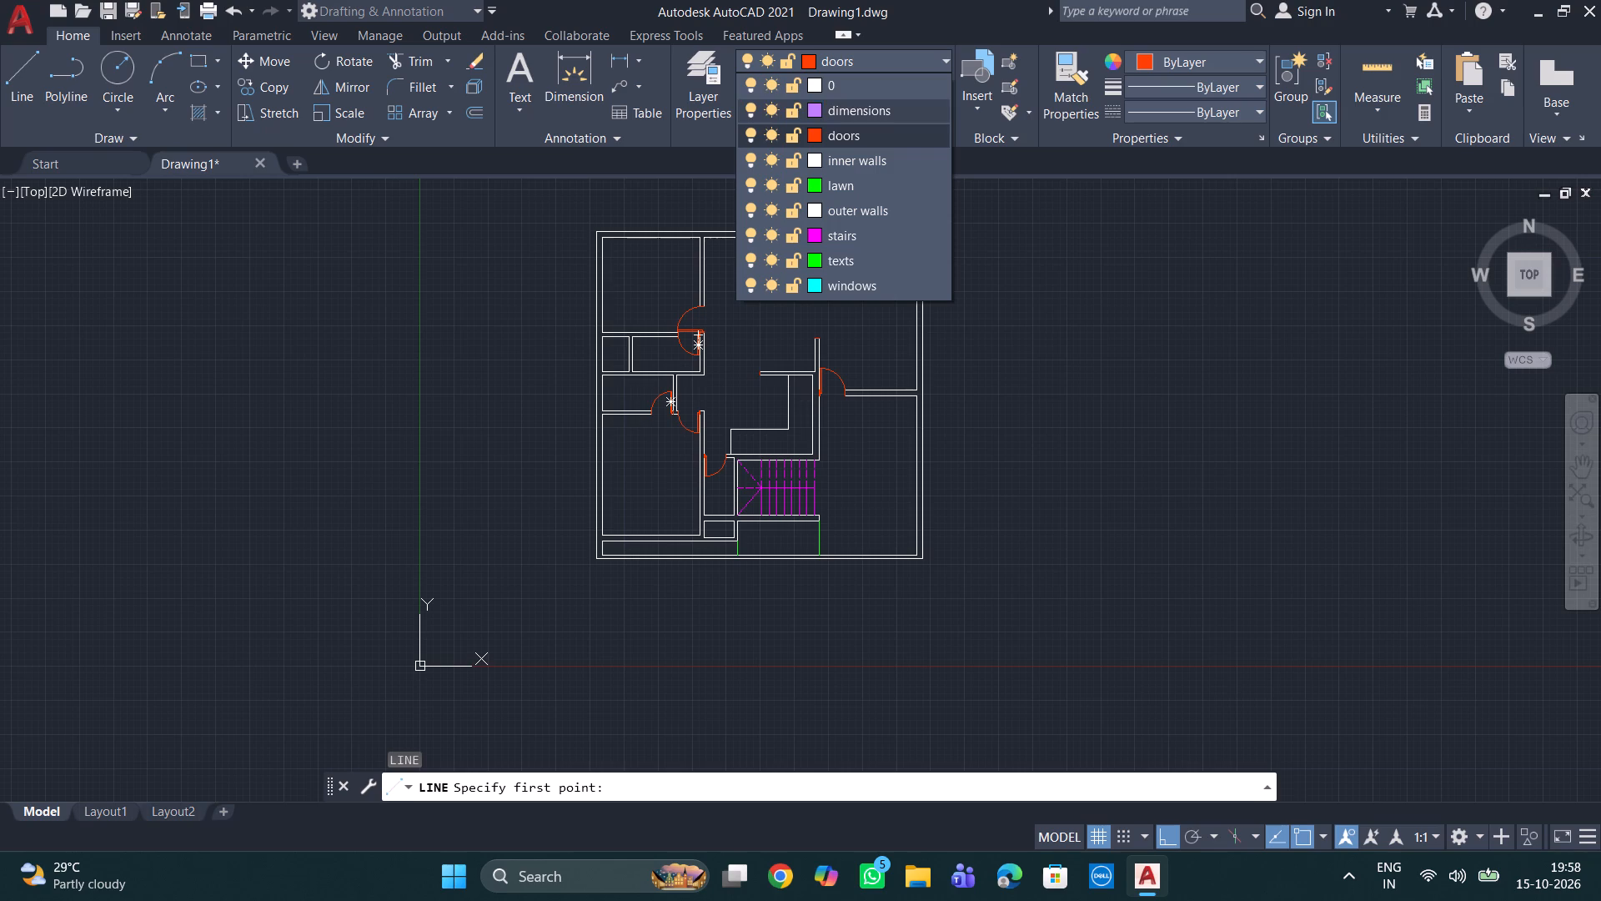
pyautogui.click(840, 159)
pyautogui.scroll(2, 585, 318)
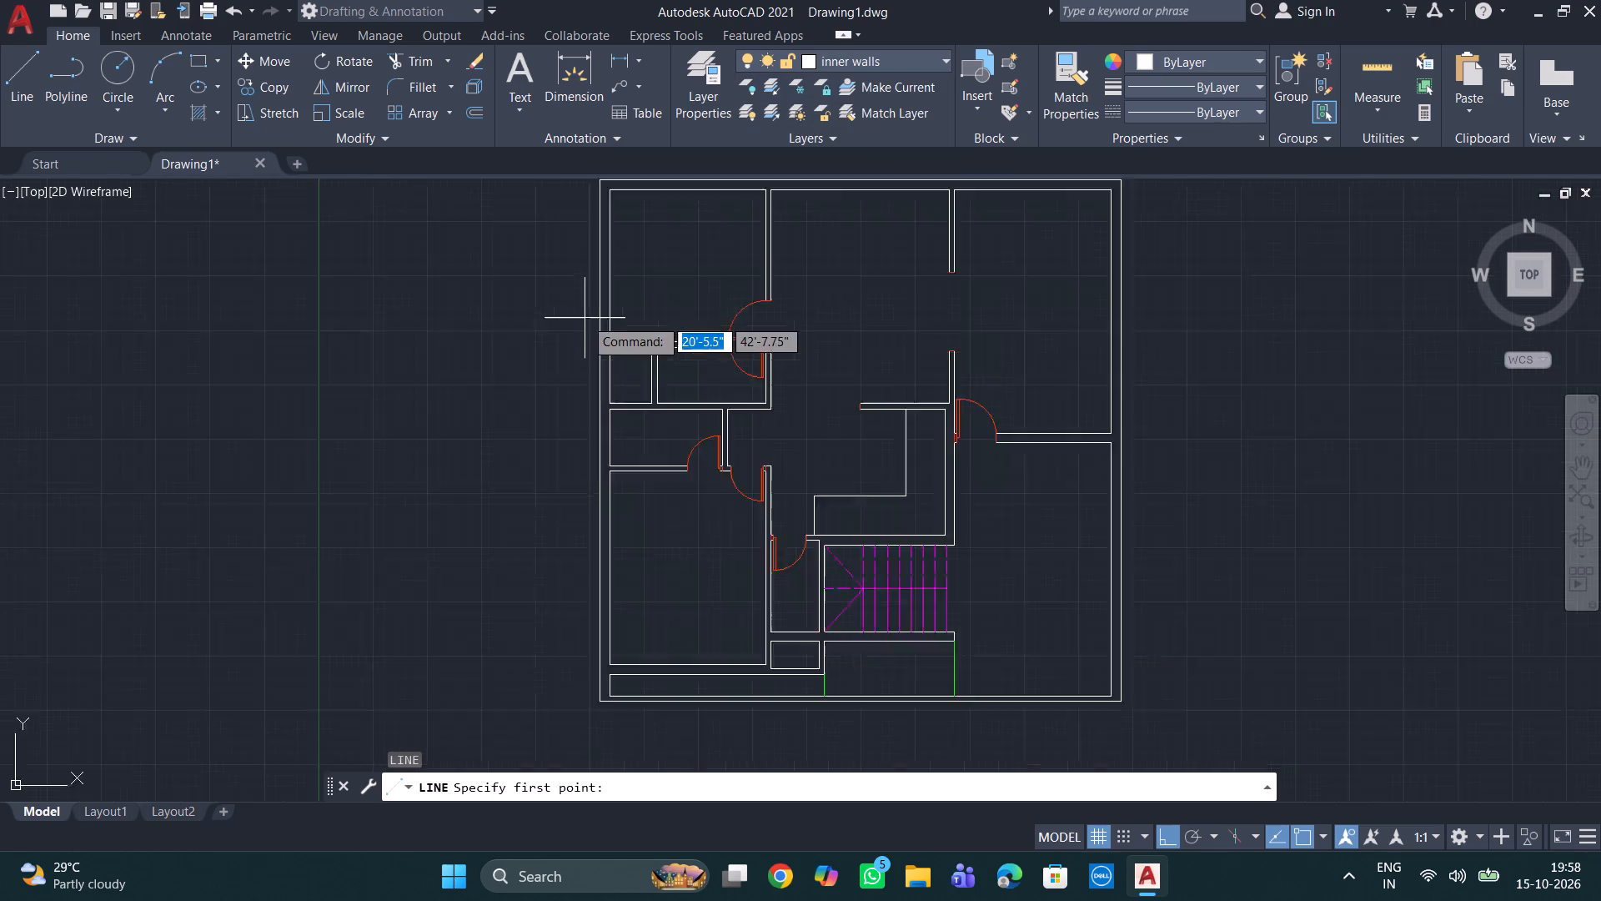
pyautogui.scroll(1, 585, 318)
pyautogui.click(635, 395)
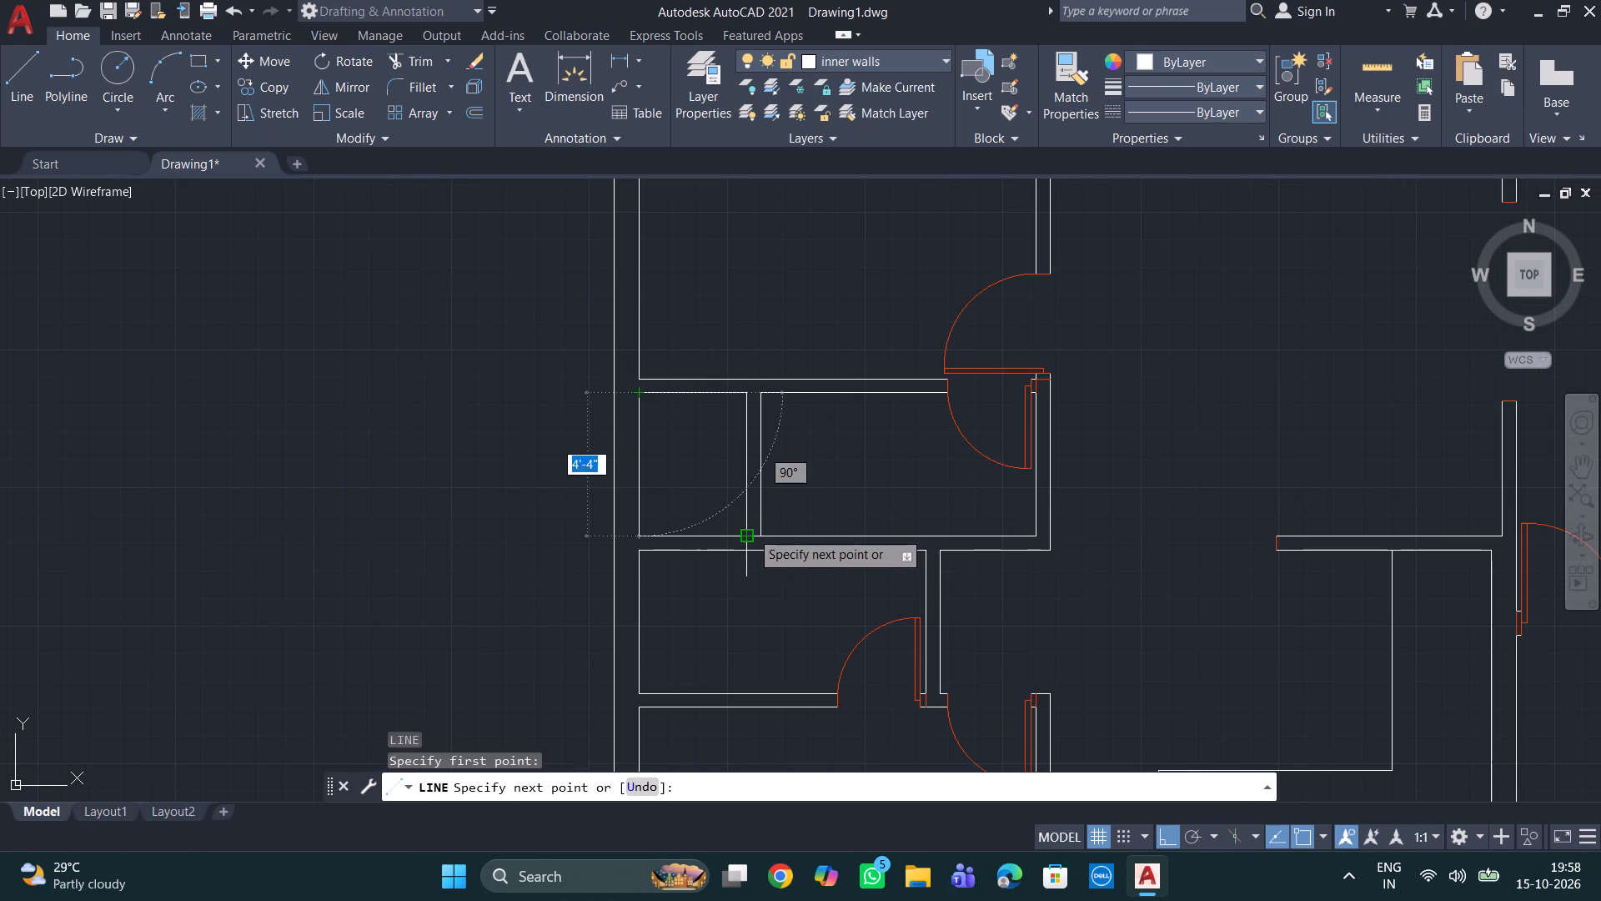
pyautogui.click(750, 531)
pyautogui.press('space')
pyautogui.press('space')
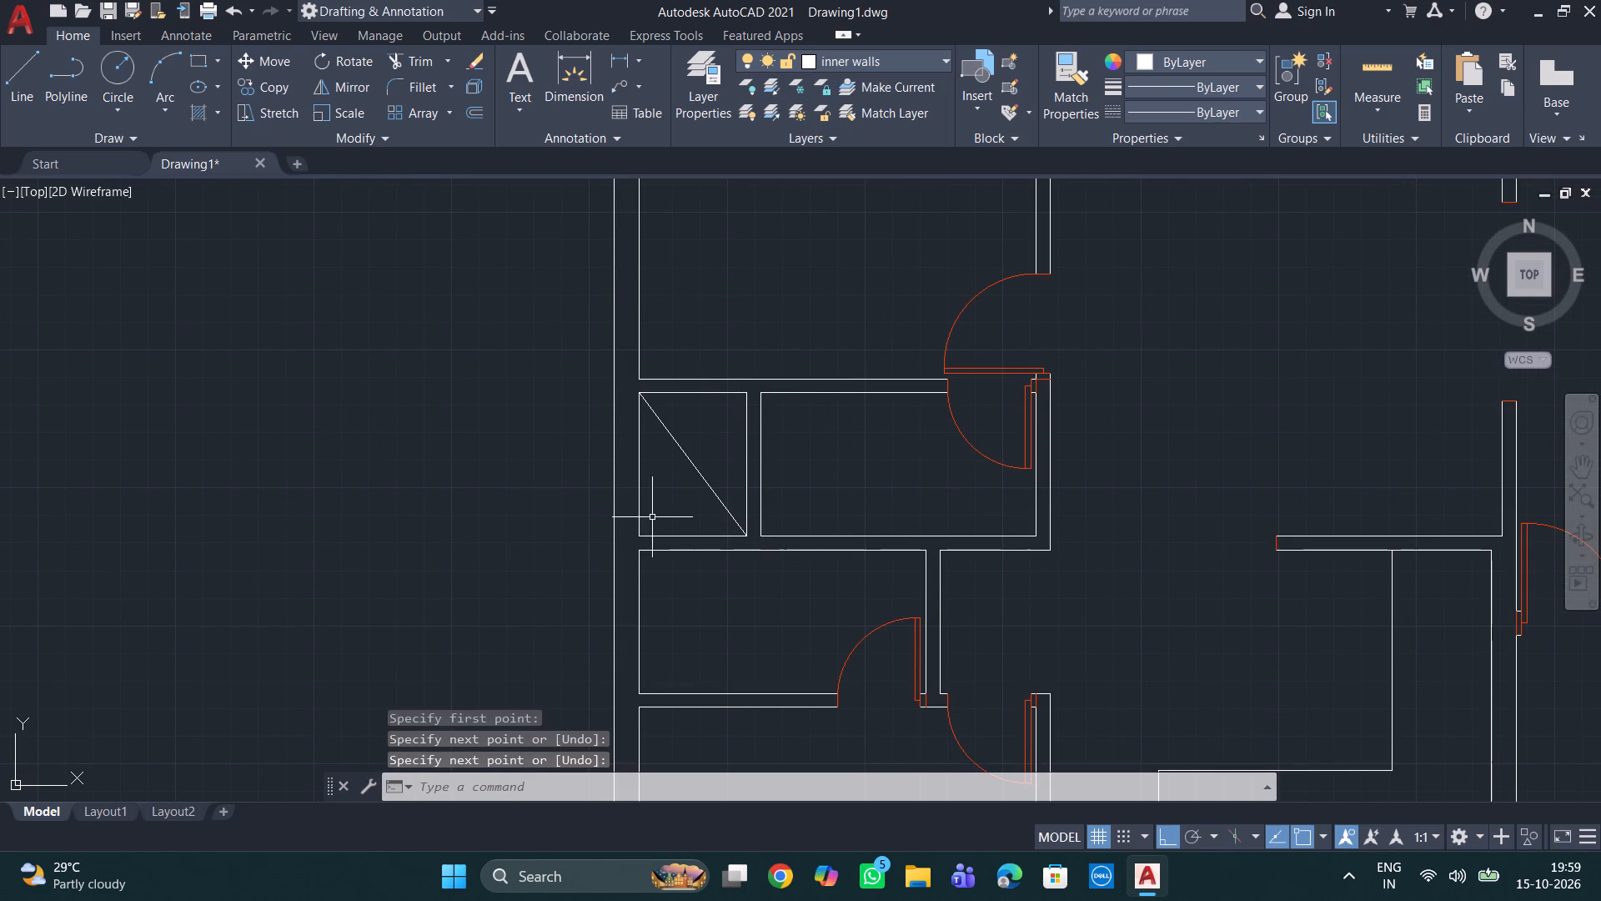
pyautogui.click(639, 535)
pyautogui.click(740, 401)
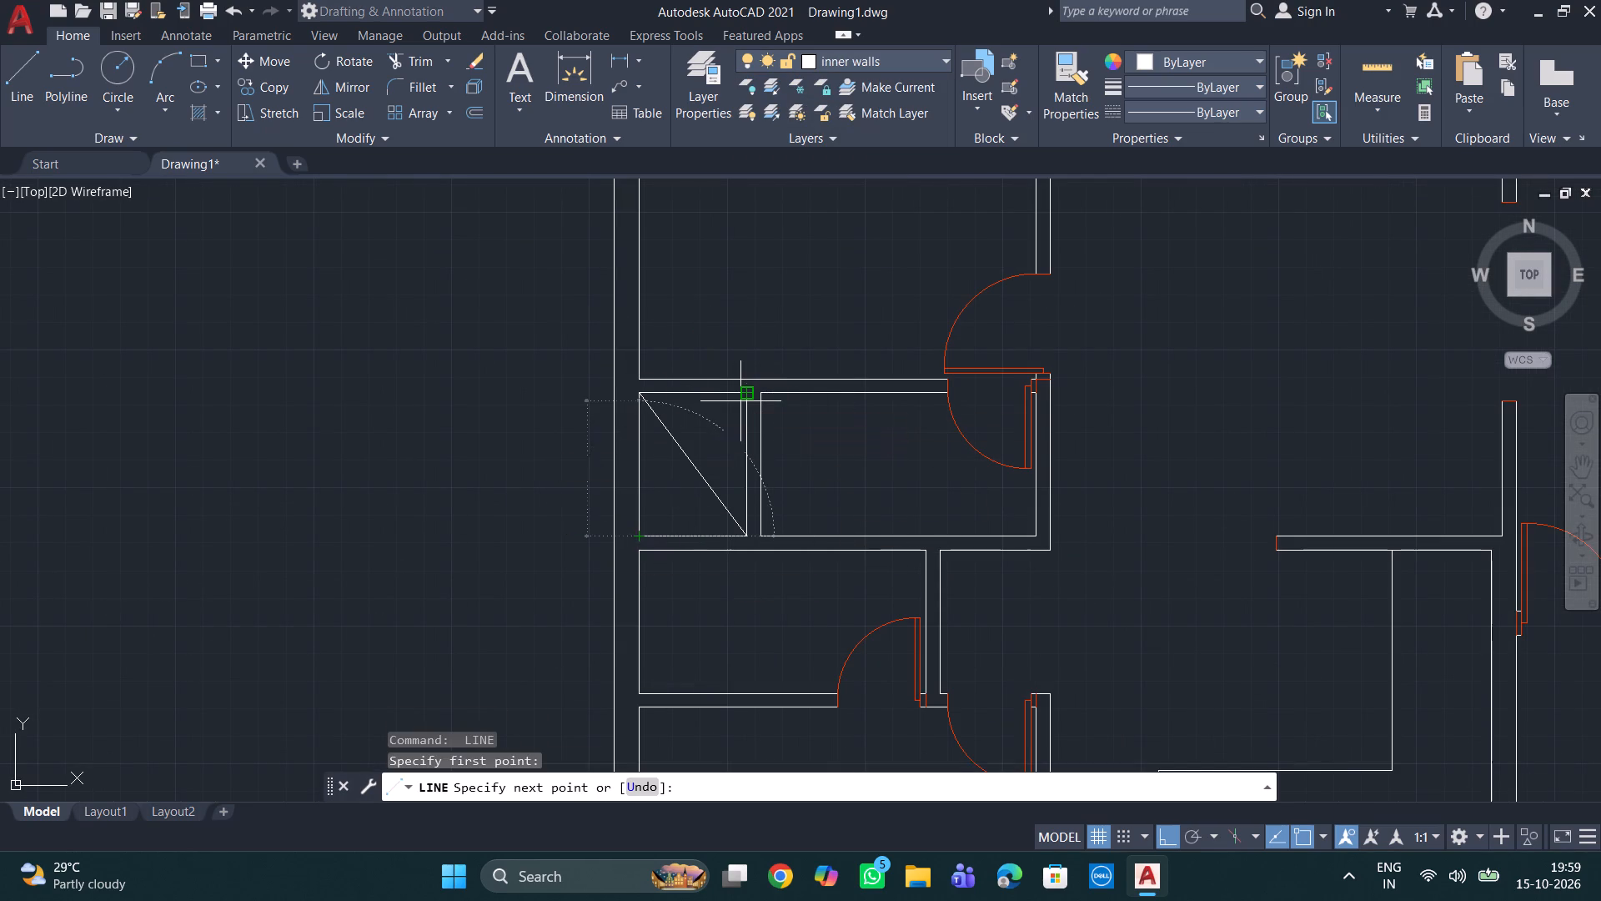
pyautogui.press('space')
# Draw two crossing corner-to-corner diagonals in the small rectangular compartment just southwest of the staircase.
pyautogui.scroll(-2, 817, 494)
pyautogui.moveTo(816, 494); pyautogui.dragTo(709, 268, button='middle')
pyautogui.scroll(2, 854, 541)
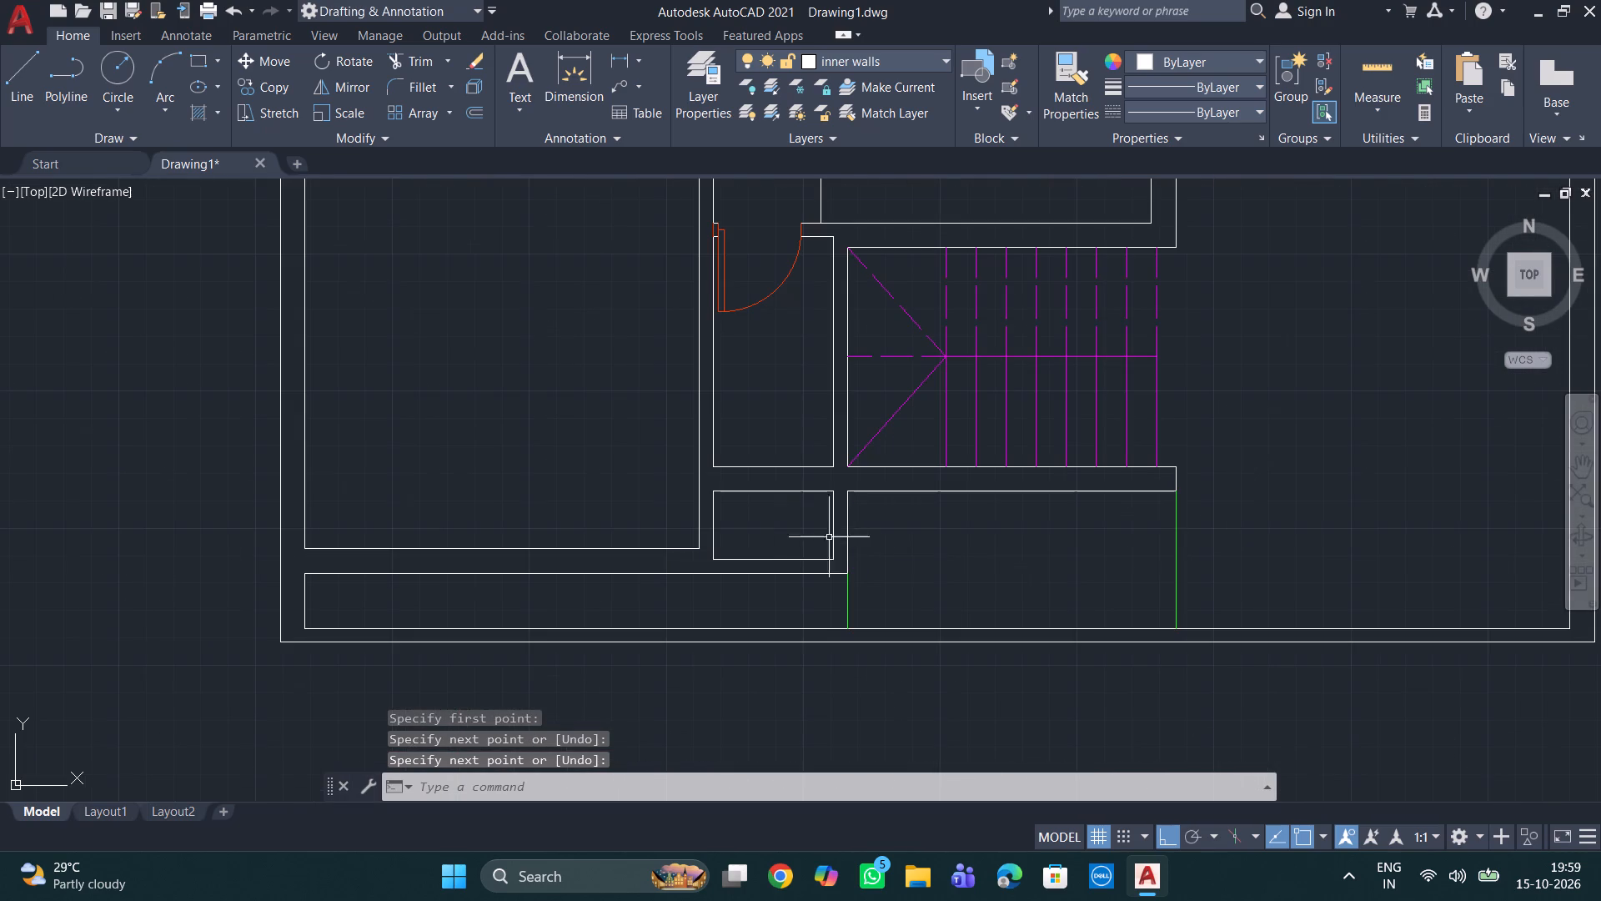
pyautogui.press('space')
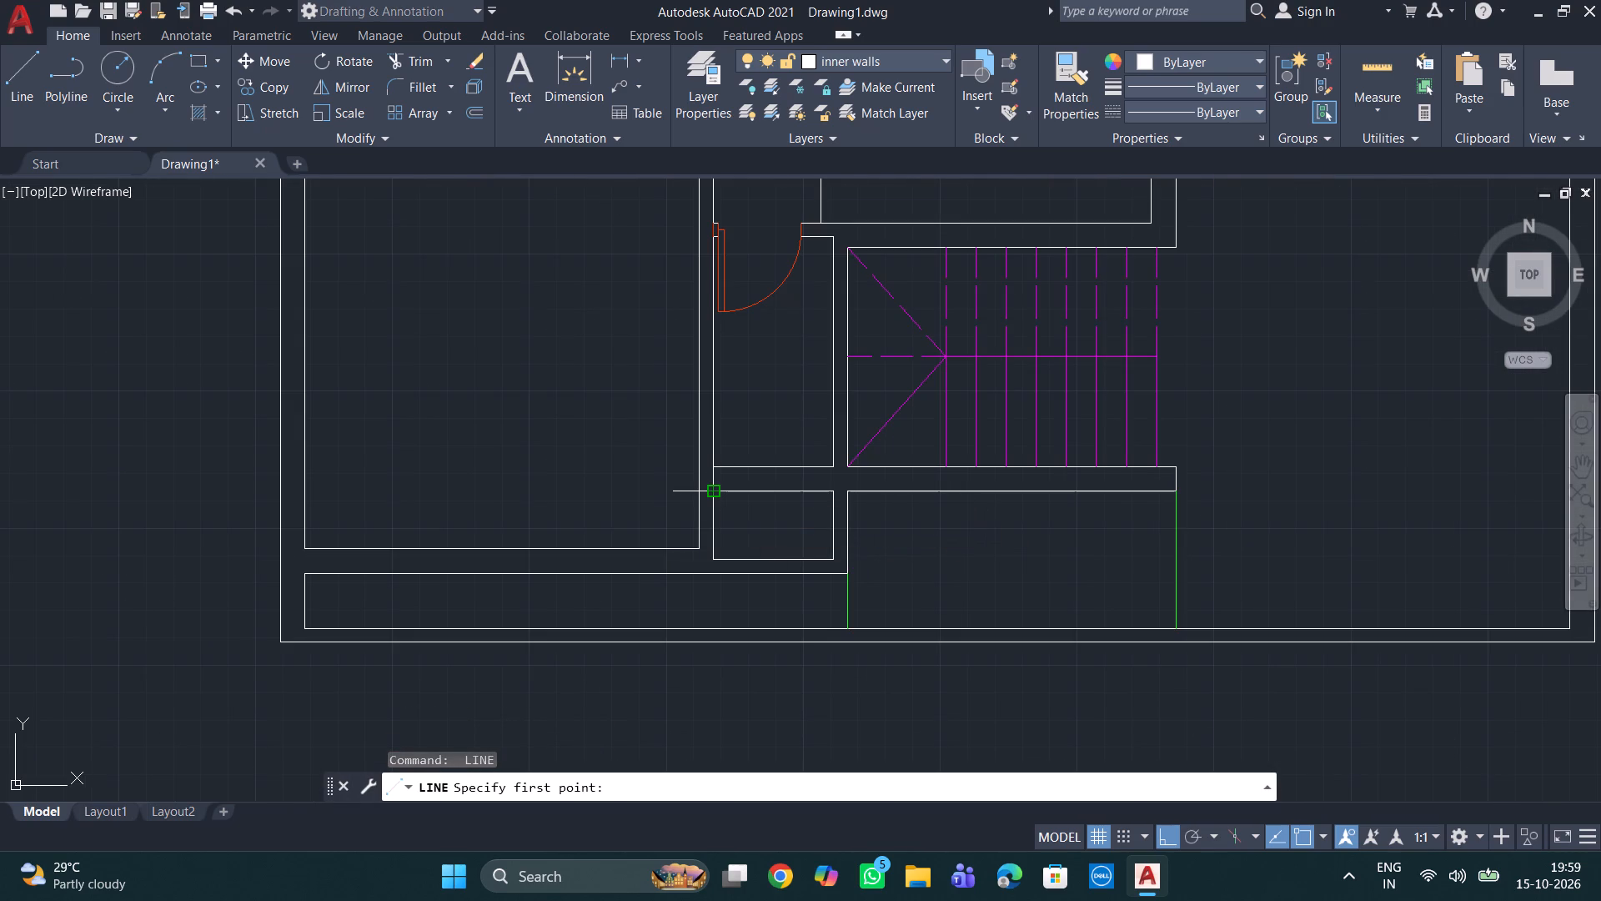
pyautogui.click(708, 490)
pyautogui.click(832, 554)
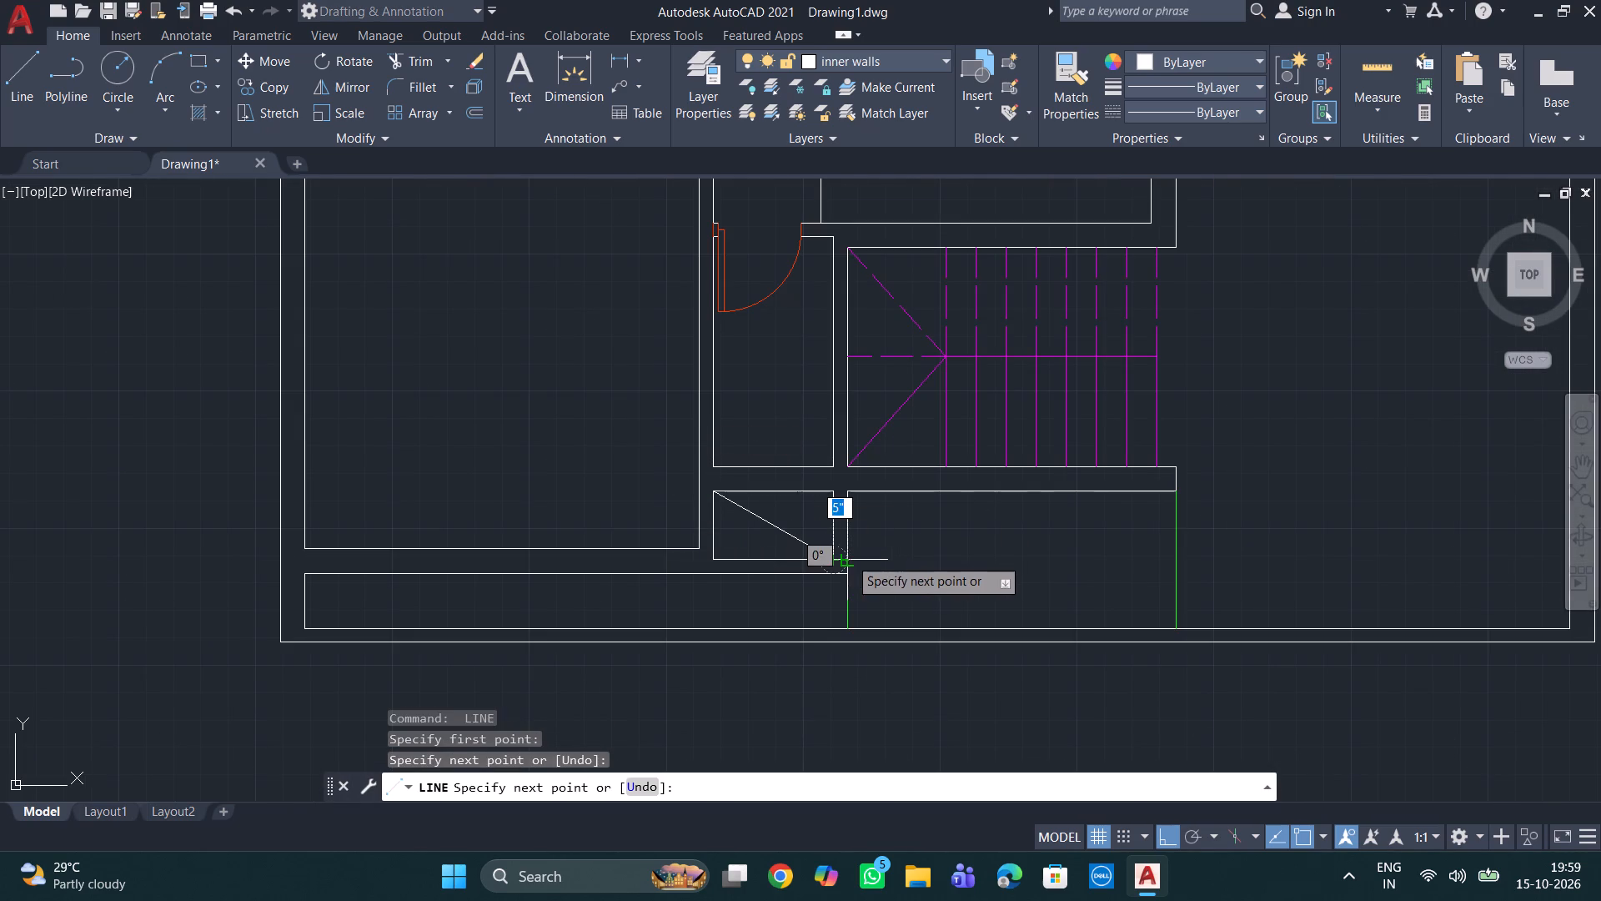
pyautogui.press('space')
pyautogui.press('space')
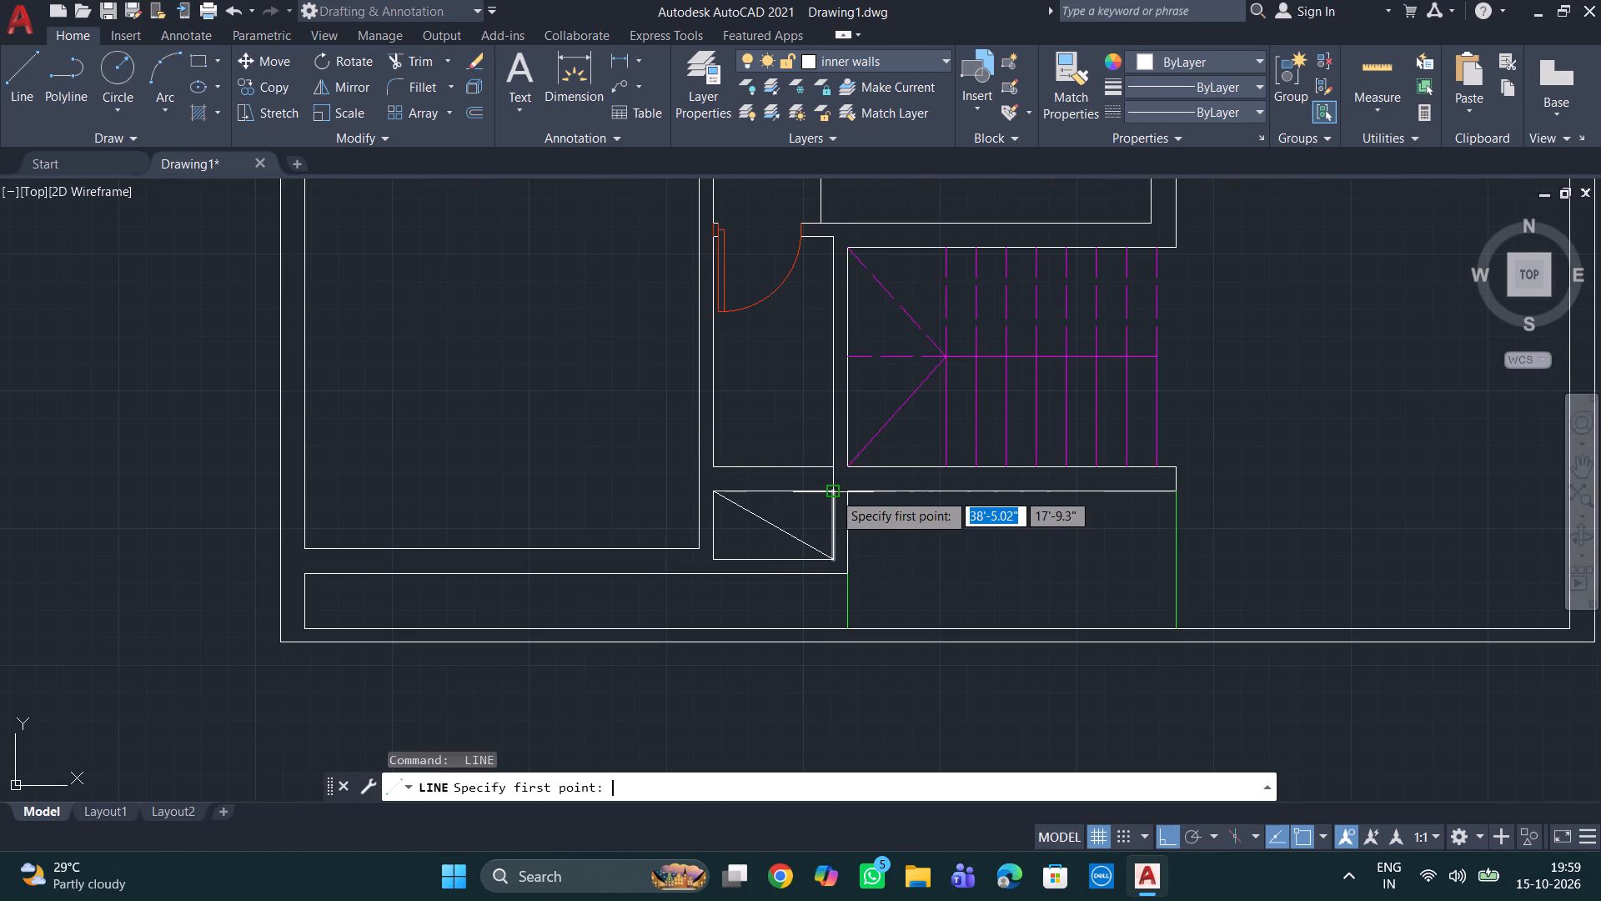
pyautogui.click(833, 492)
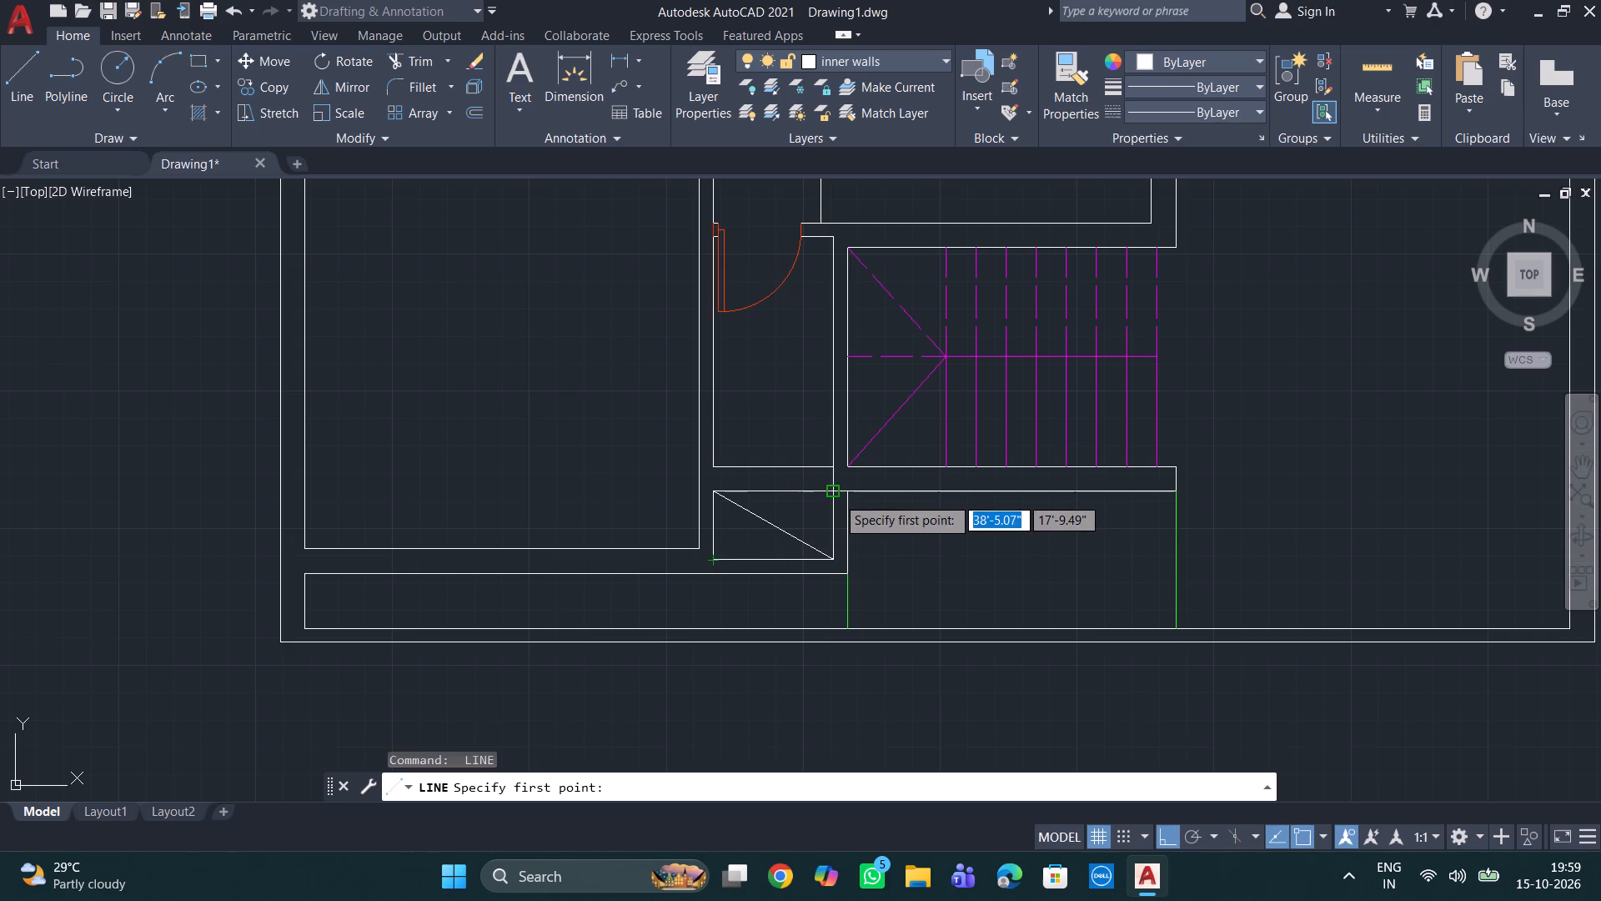
pyautogui.click(839, 494)
pyautogui.click(718, 557)
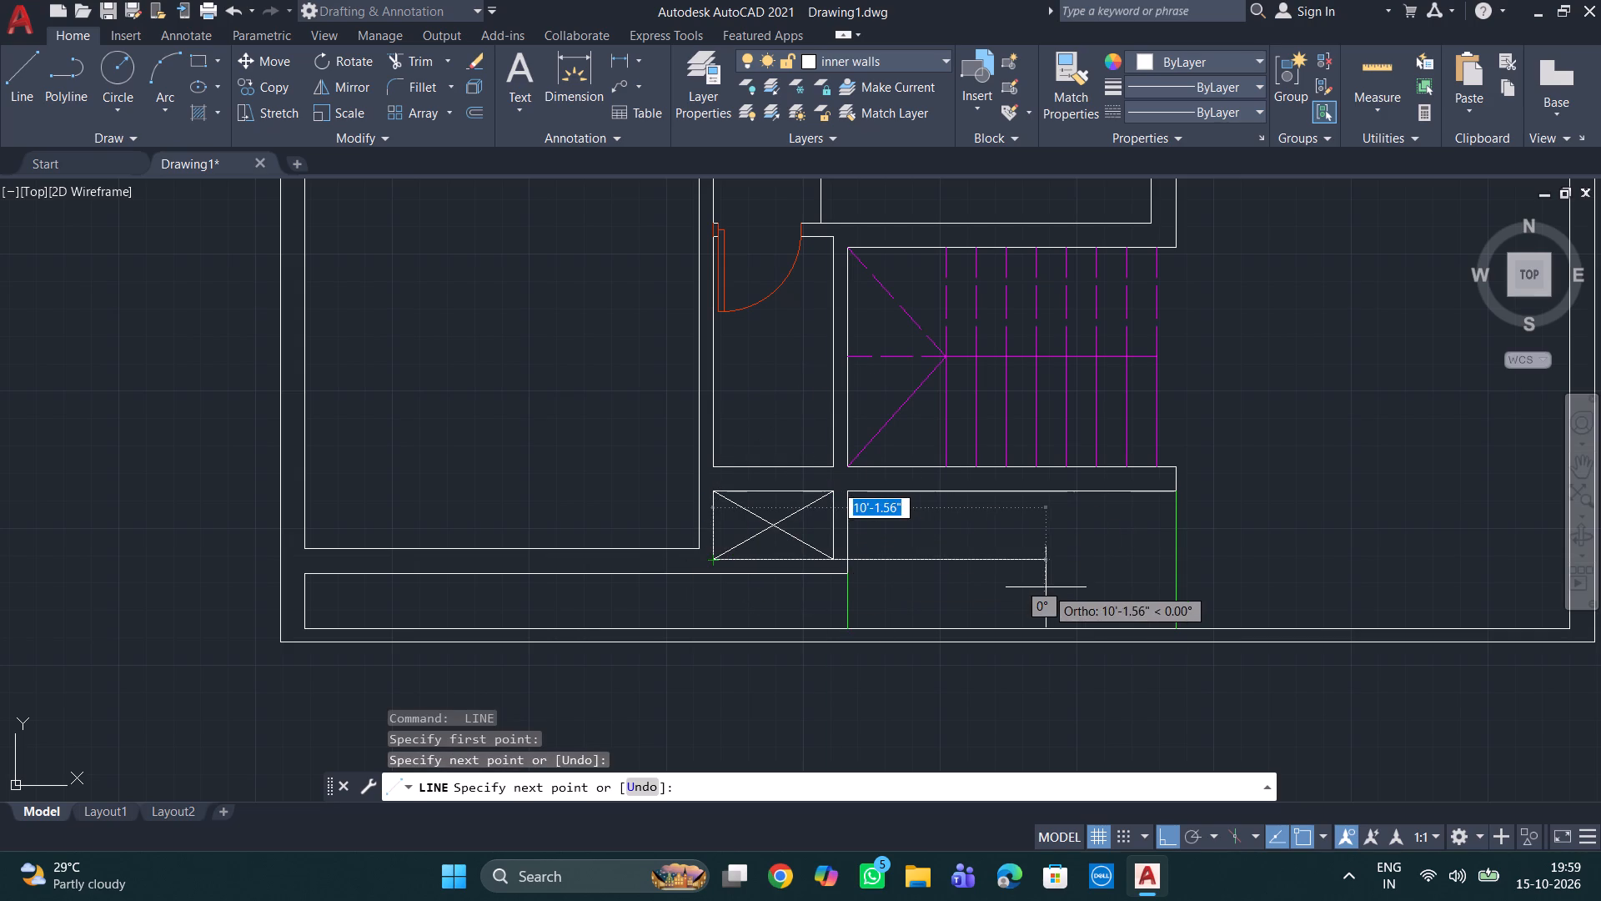
pyautogui.press('Escape')
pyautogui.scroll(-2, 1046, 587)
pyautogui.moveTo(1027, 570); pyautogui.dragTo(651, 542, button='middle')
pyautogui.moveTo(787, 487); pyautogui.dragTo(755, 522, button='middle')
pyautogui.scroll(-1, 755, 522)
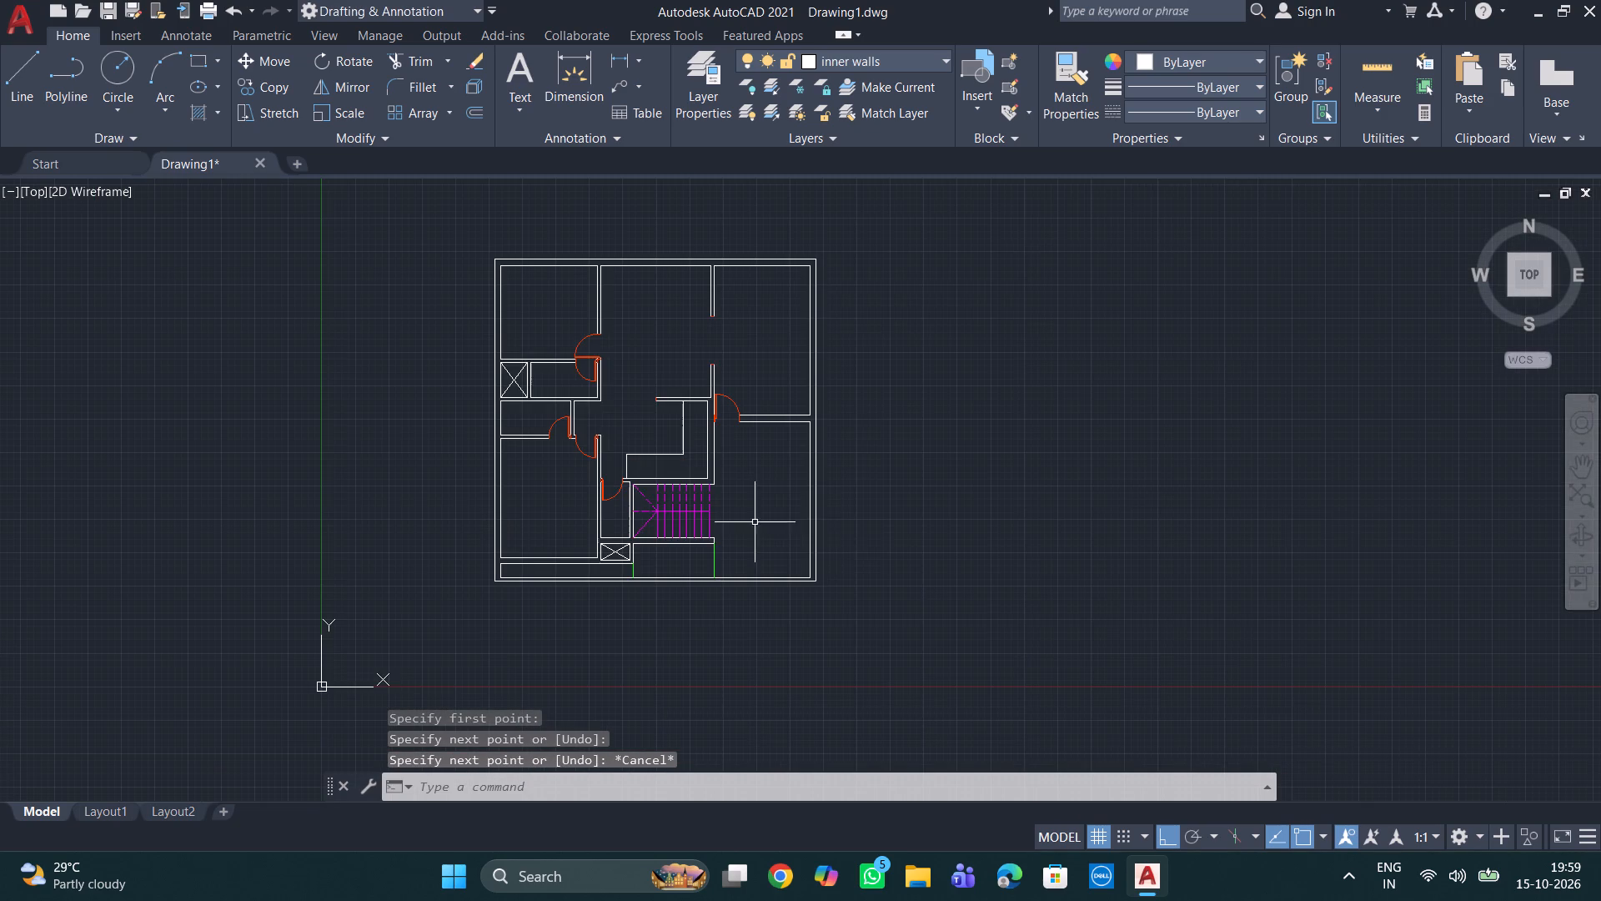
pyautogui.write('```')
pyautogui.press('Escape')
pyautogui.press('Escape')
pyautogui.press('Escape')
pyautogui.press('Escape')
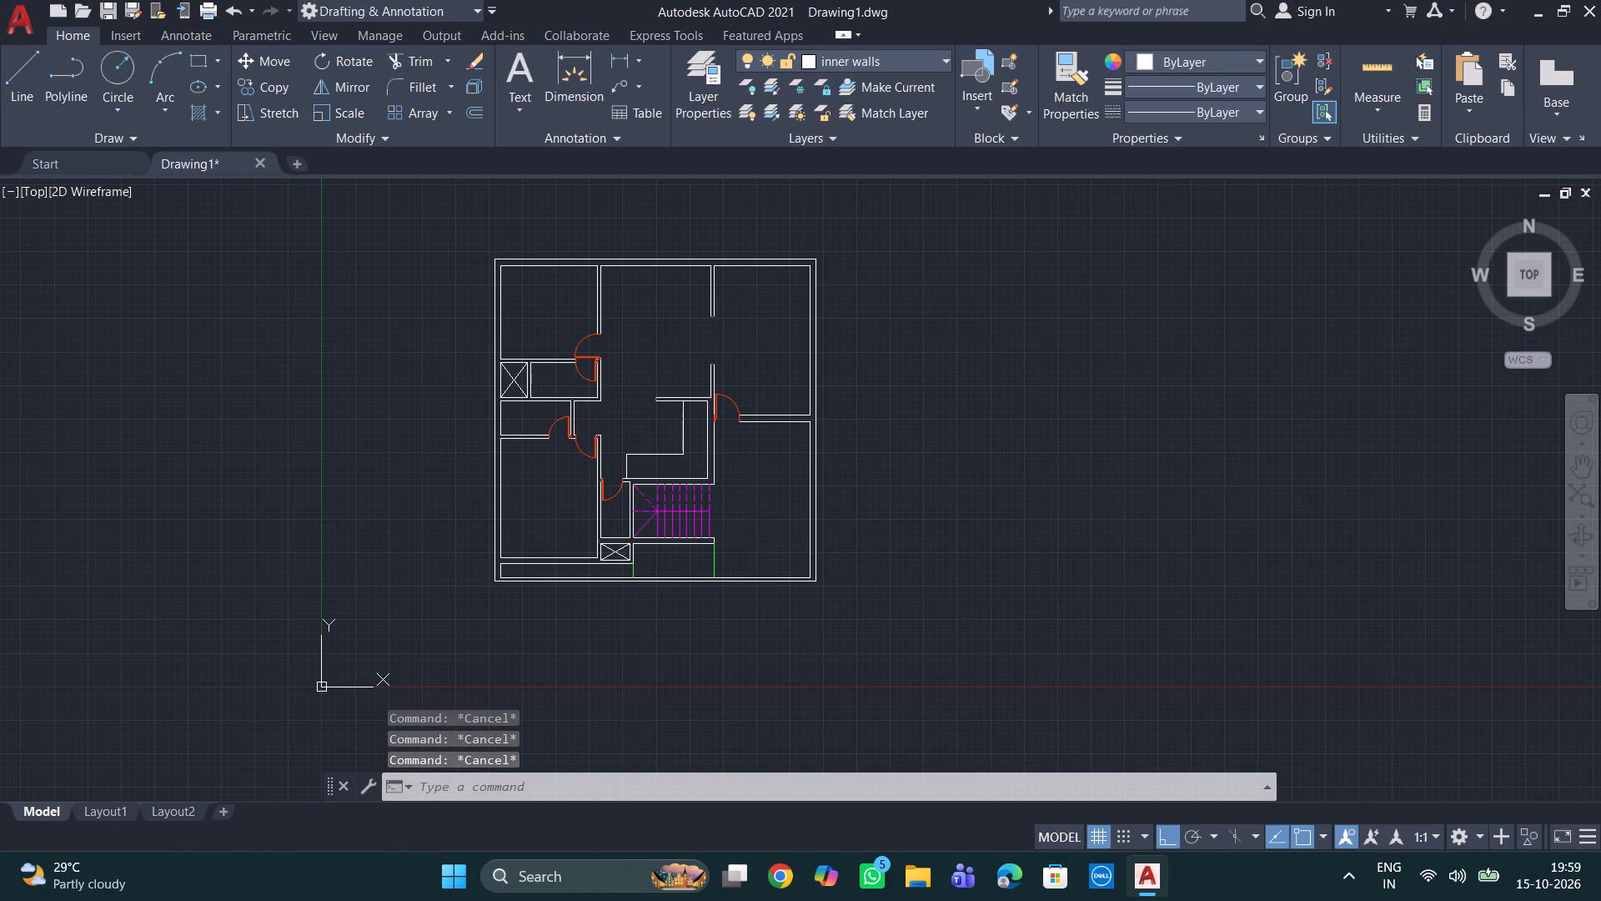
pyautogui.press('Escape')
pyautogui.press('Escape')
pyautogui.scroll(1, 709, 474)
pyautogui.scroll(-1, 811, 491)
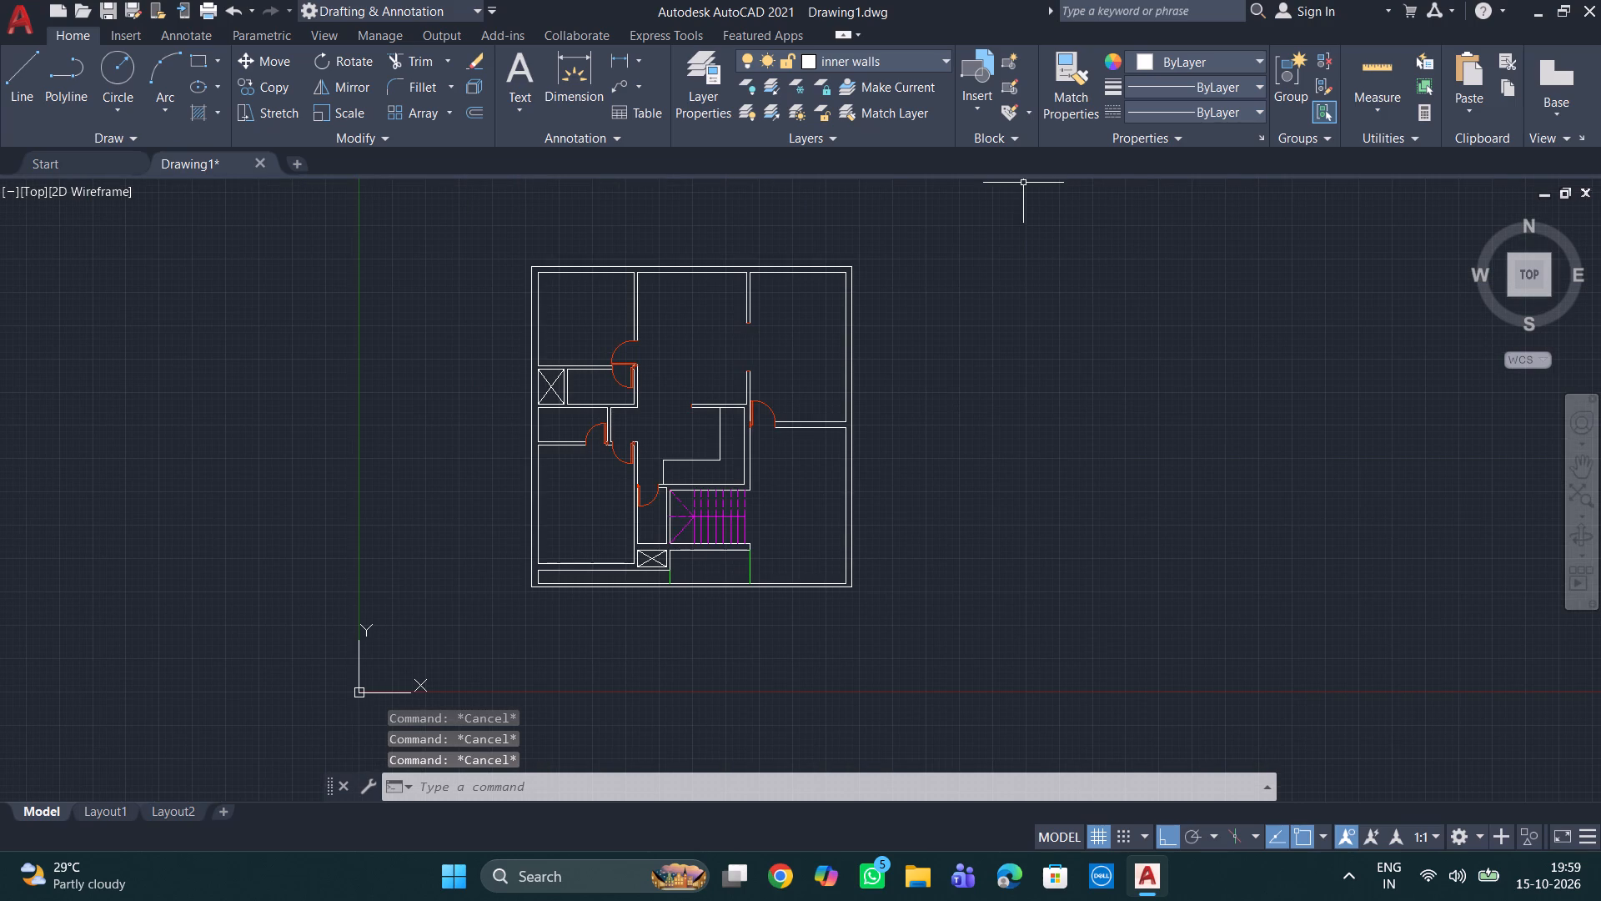
# Insert the dining set from the recent blocks into the empty area east of the plan.
pyautogui.click(975, 101)
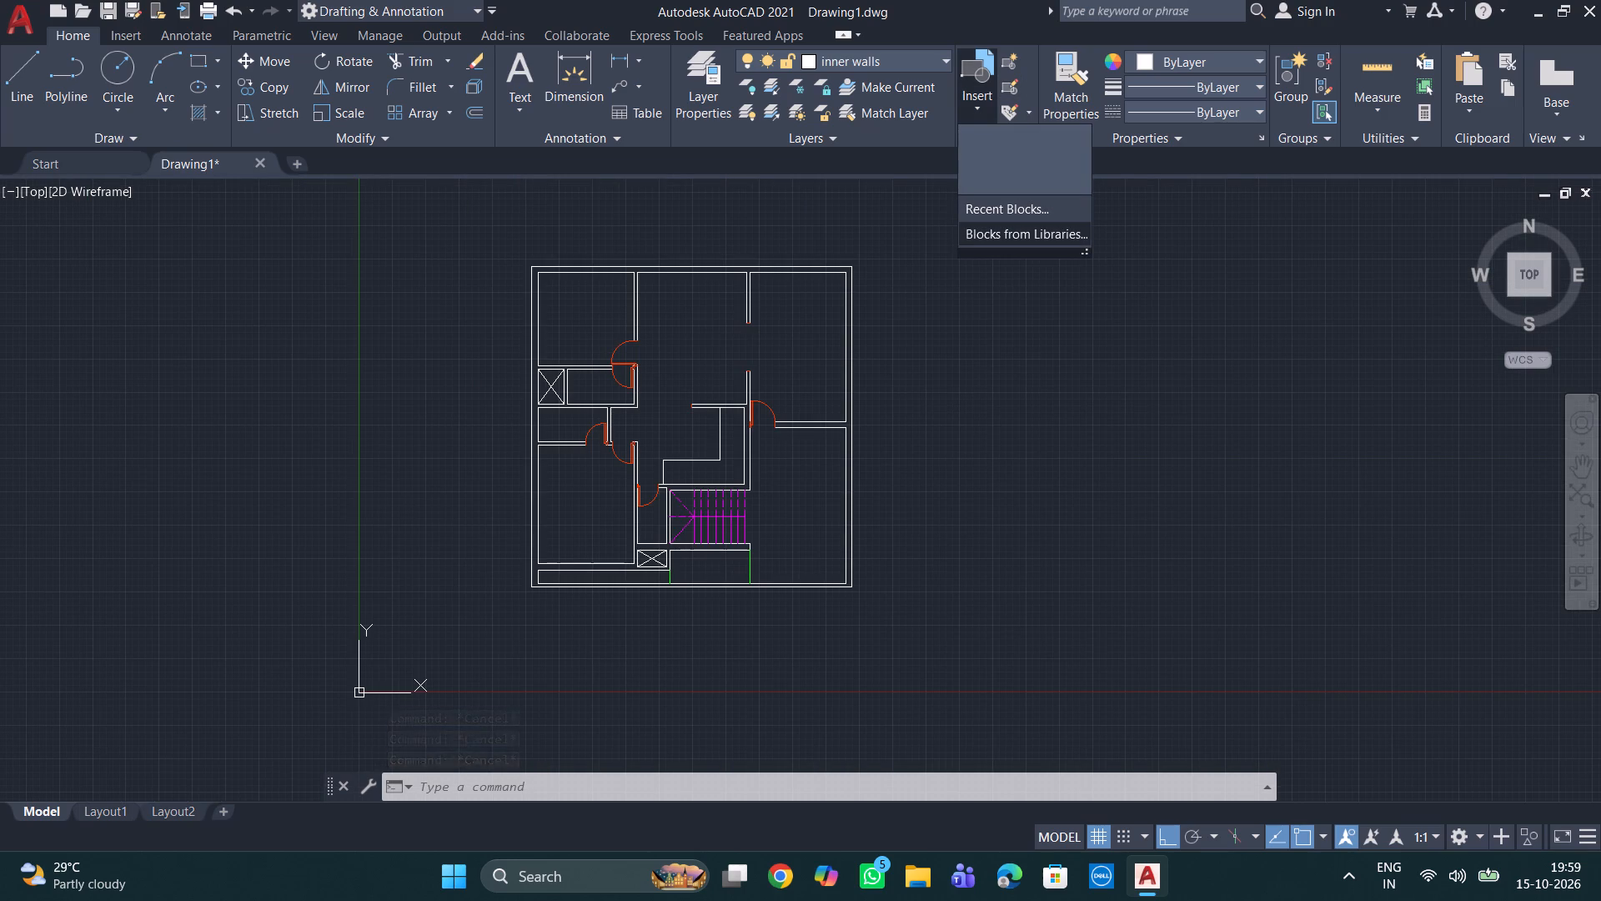
pyautogui.click(1011, 204)
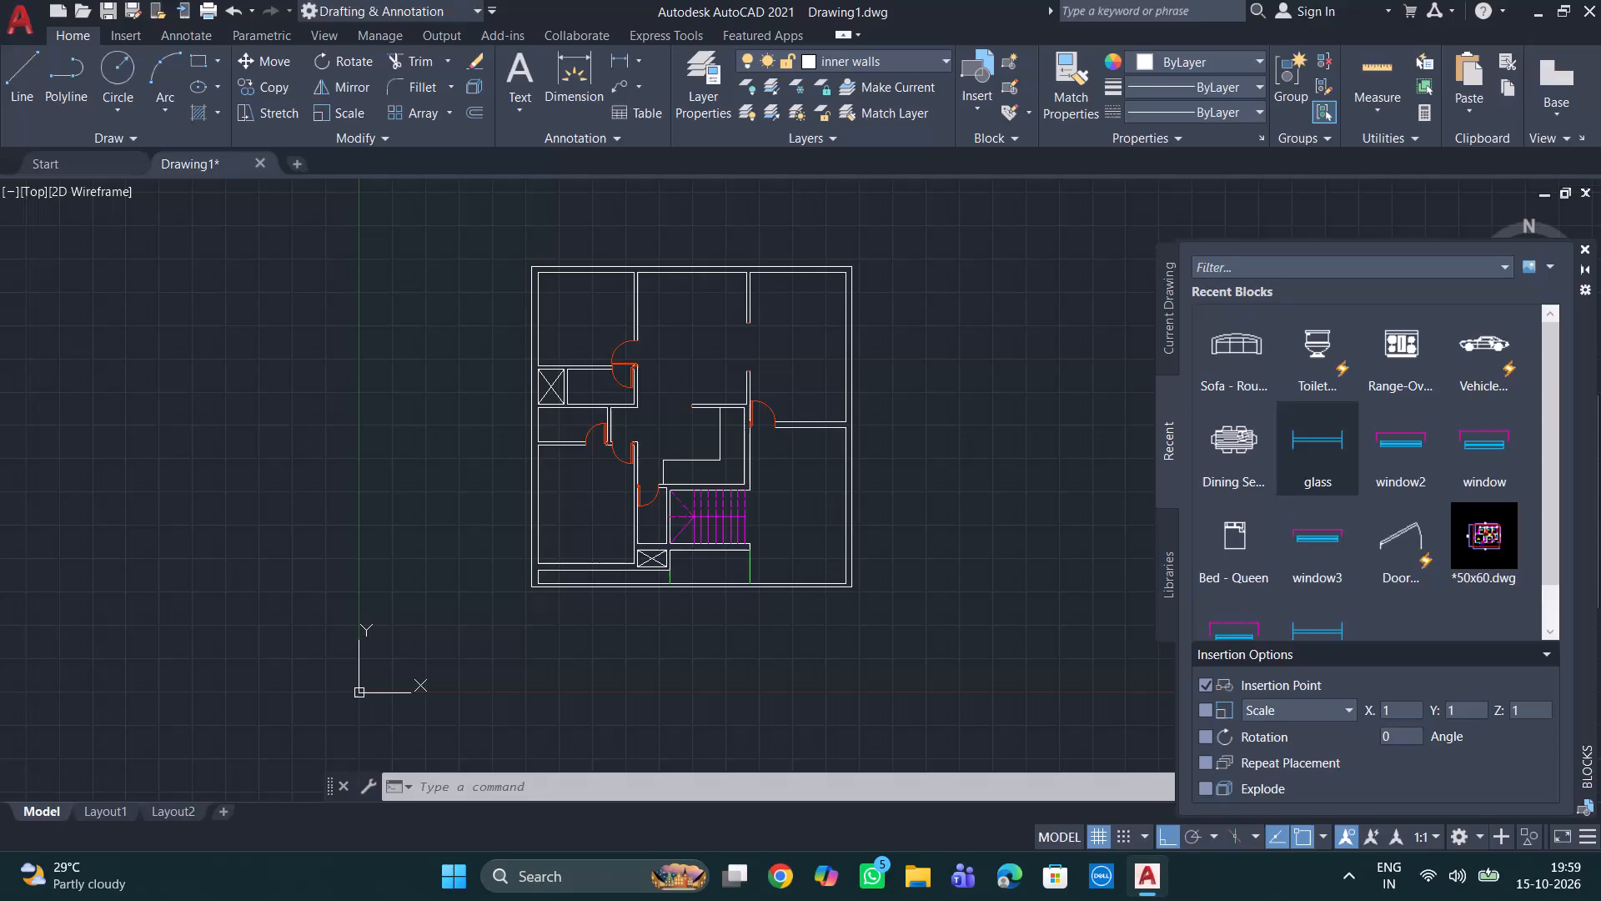
pyautogui.click(1235, 440)
pyautogui.click(1005, 431)
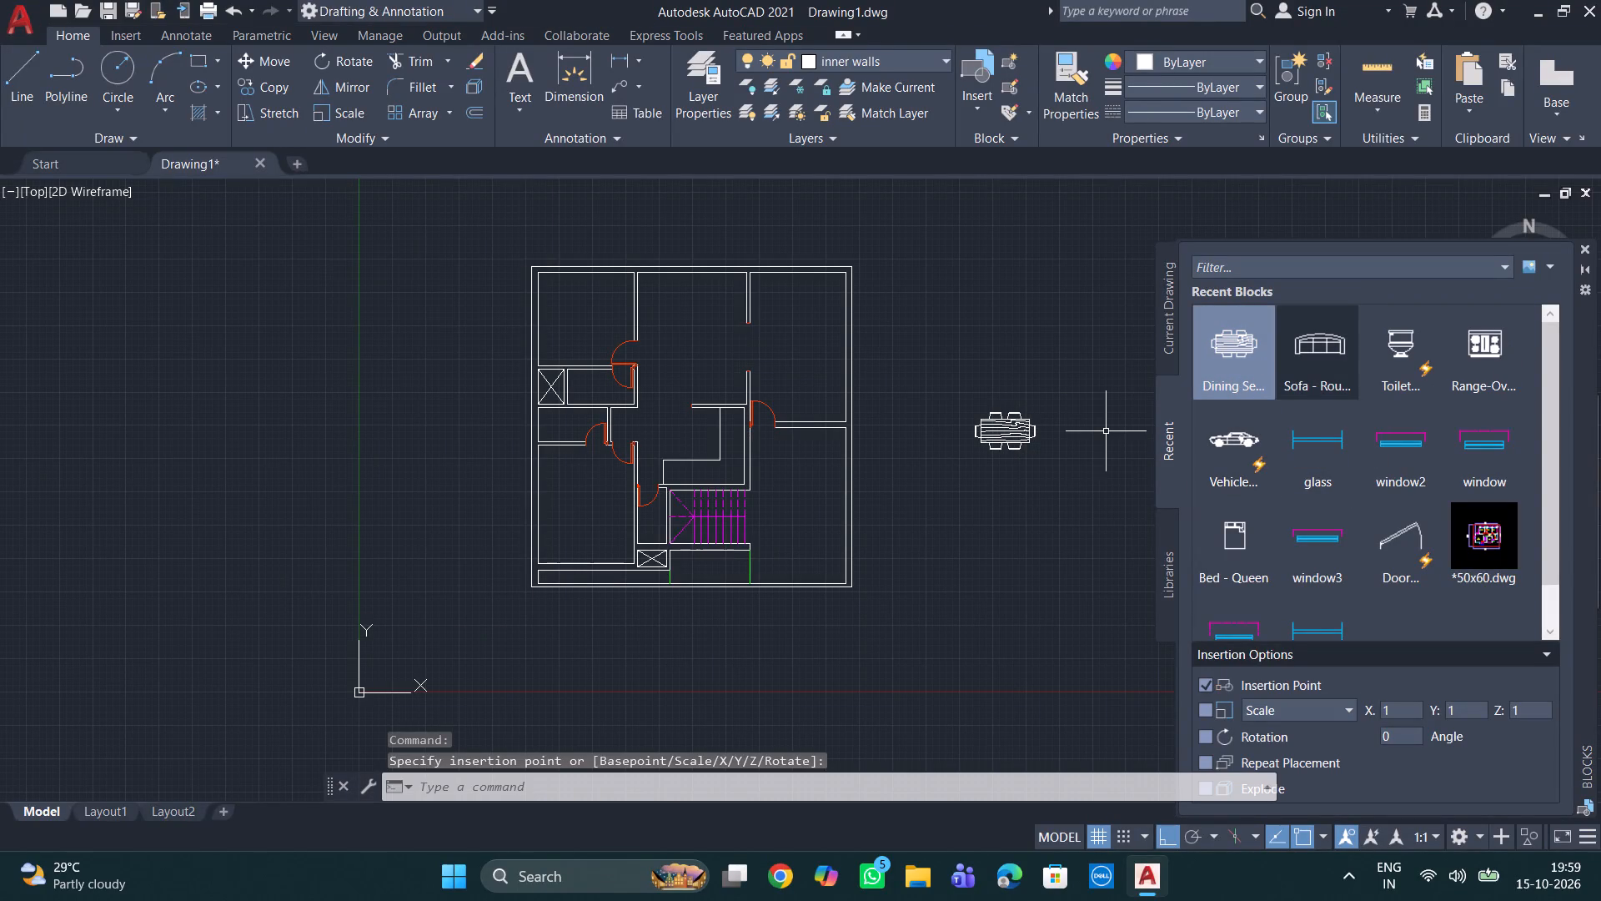
# Insert the sofa block in the empty area east of the plan, just north of the dining set.
pyautogui.click(1317, 349)
pyautogui.click(984, 355)
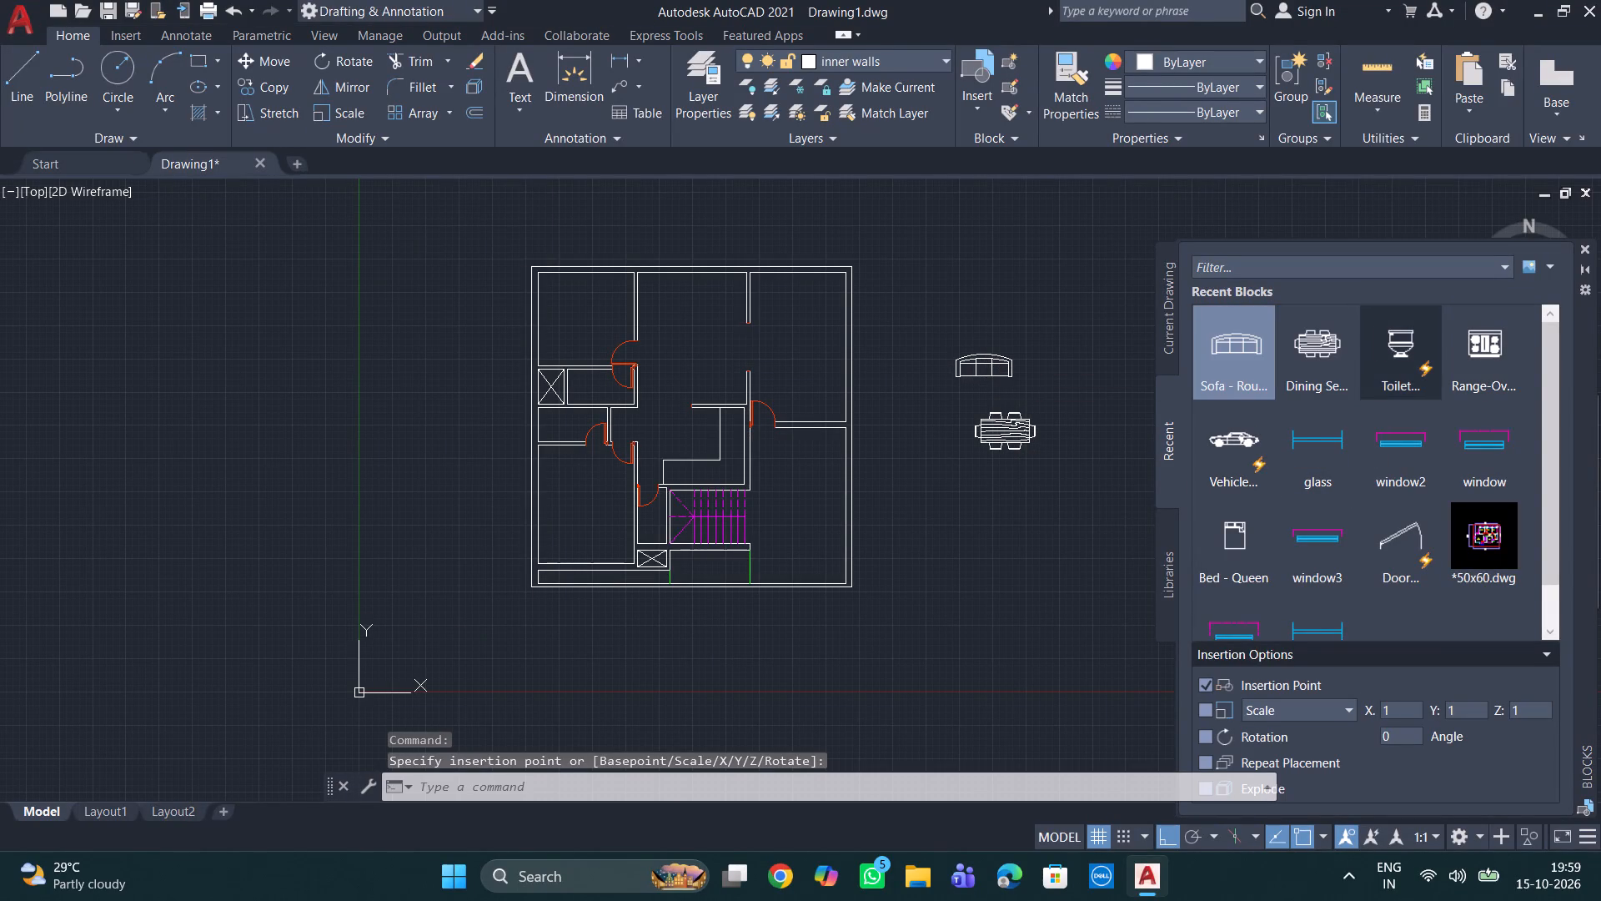
# Insert the toilet block in the empty area east of the plan, north of the sofa.
pyautogui.click(1404, 344)
pyautogui.click(996, 284)
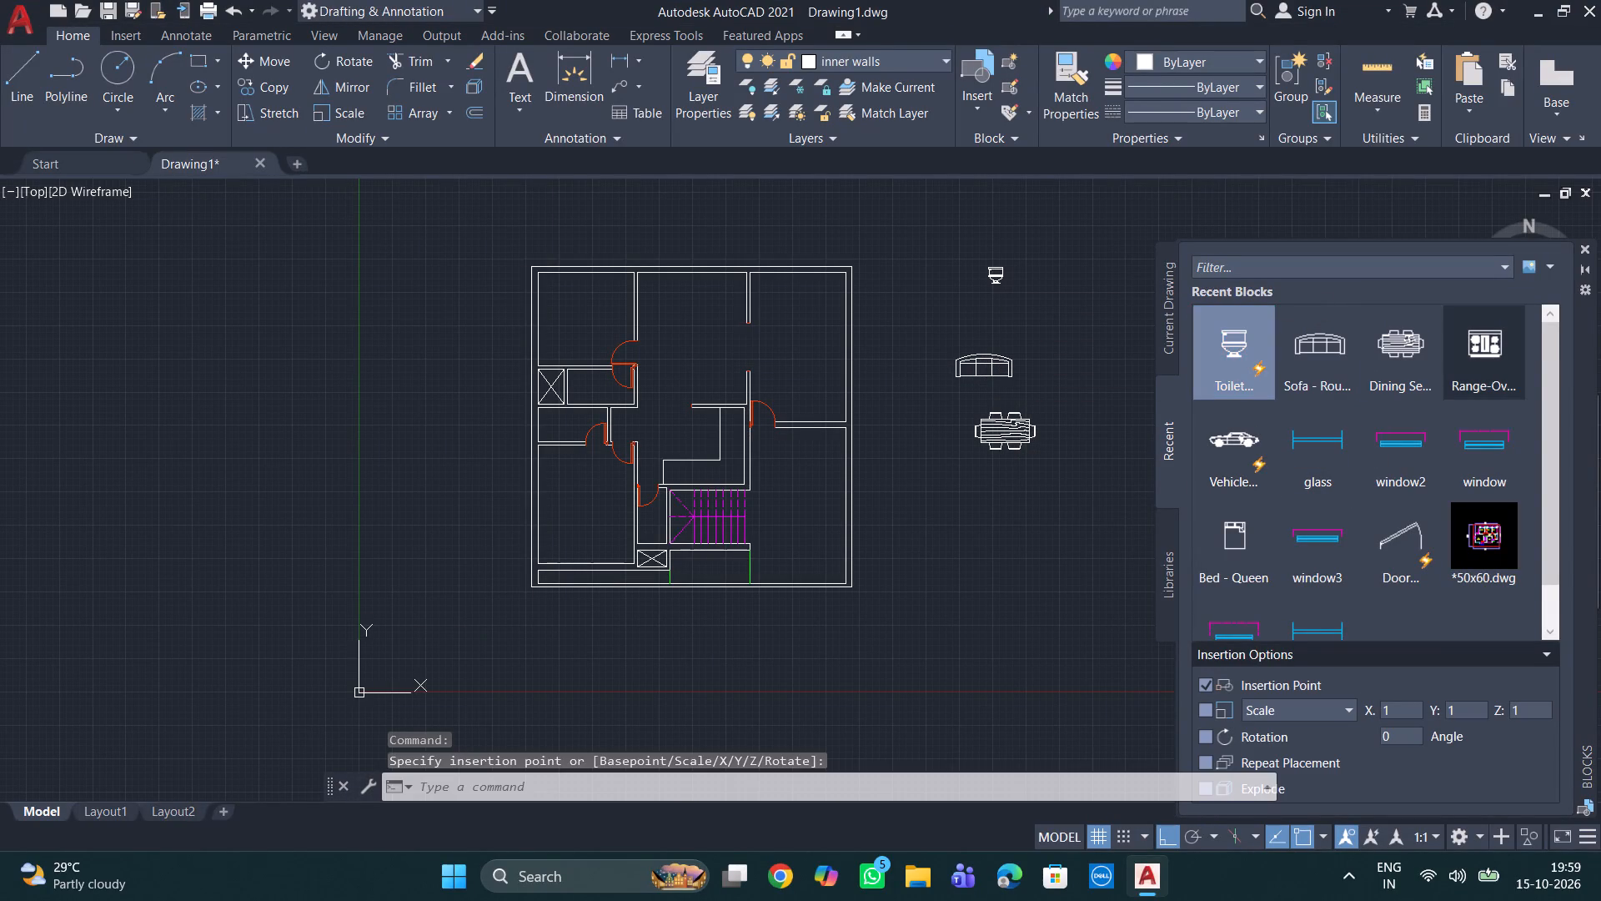
# Insert the Range-Oven block in the empty area east of the plan, just east of the toilet.
pyautogui.click(1487, 359)
pyautogui.click(1069, 285)
# Insert the Vehicle block in the empty area east of the plan, just south of the dining set.
pyautogui.click(1238, 431)
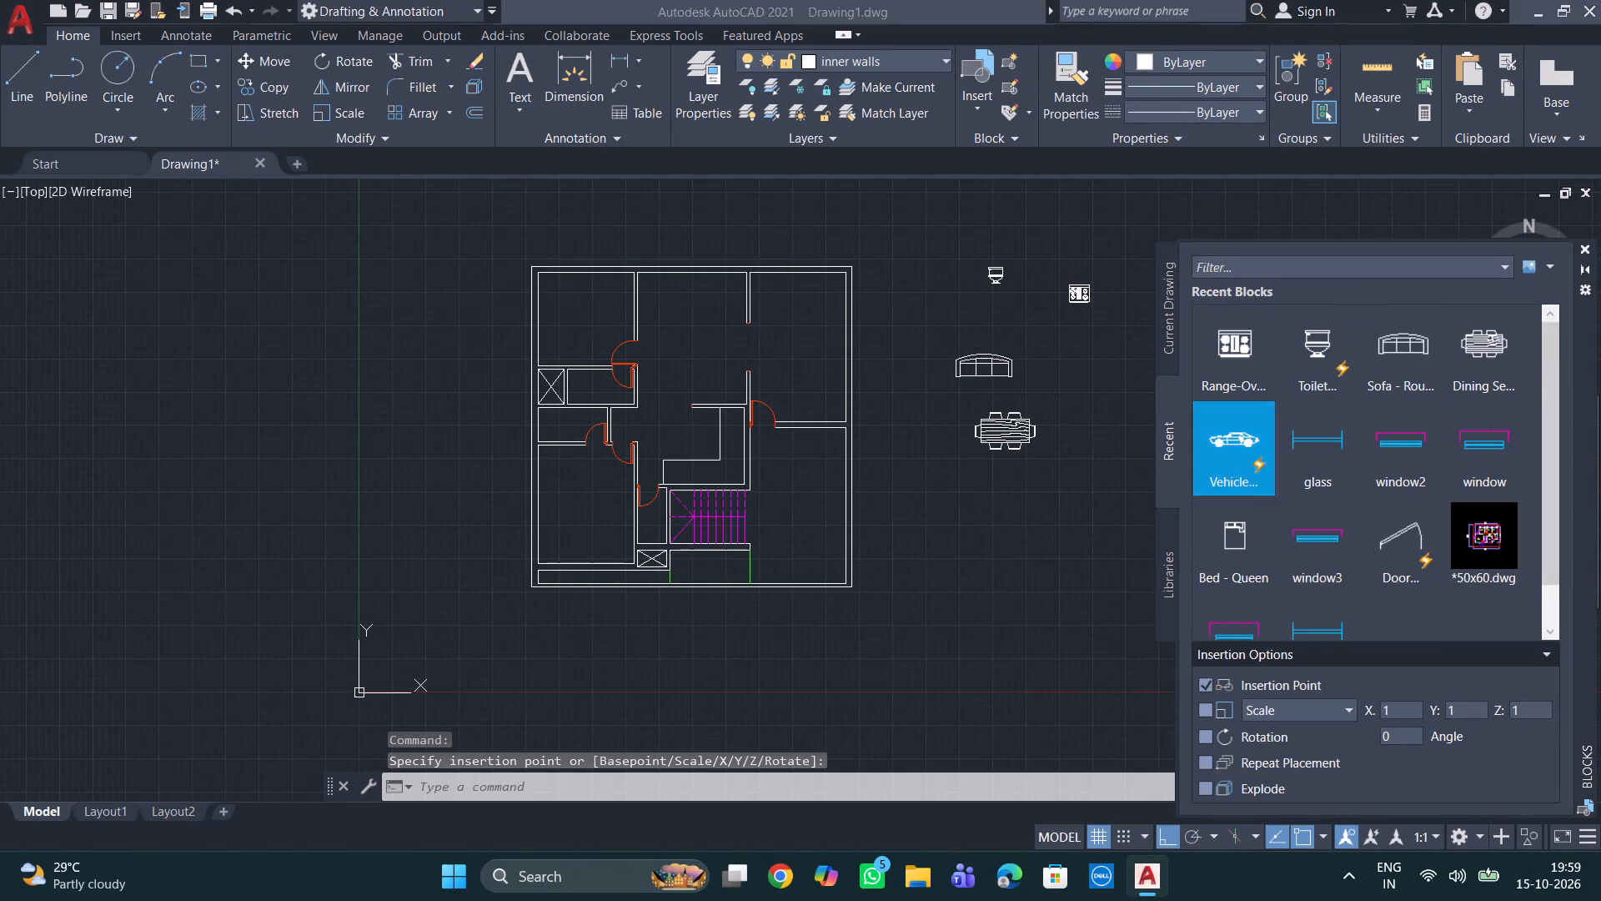
pyautogui.click(921, 519)
# Insert the Bed - Queen block in the empty area east of the plan, south of the car.
pyautogui.click(1235, 532)
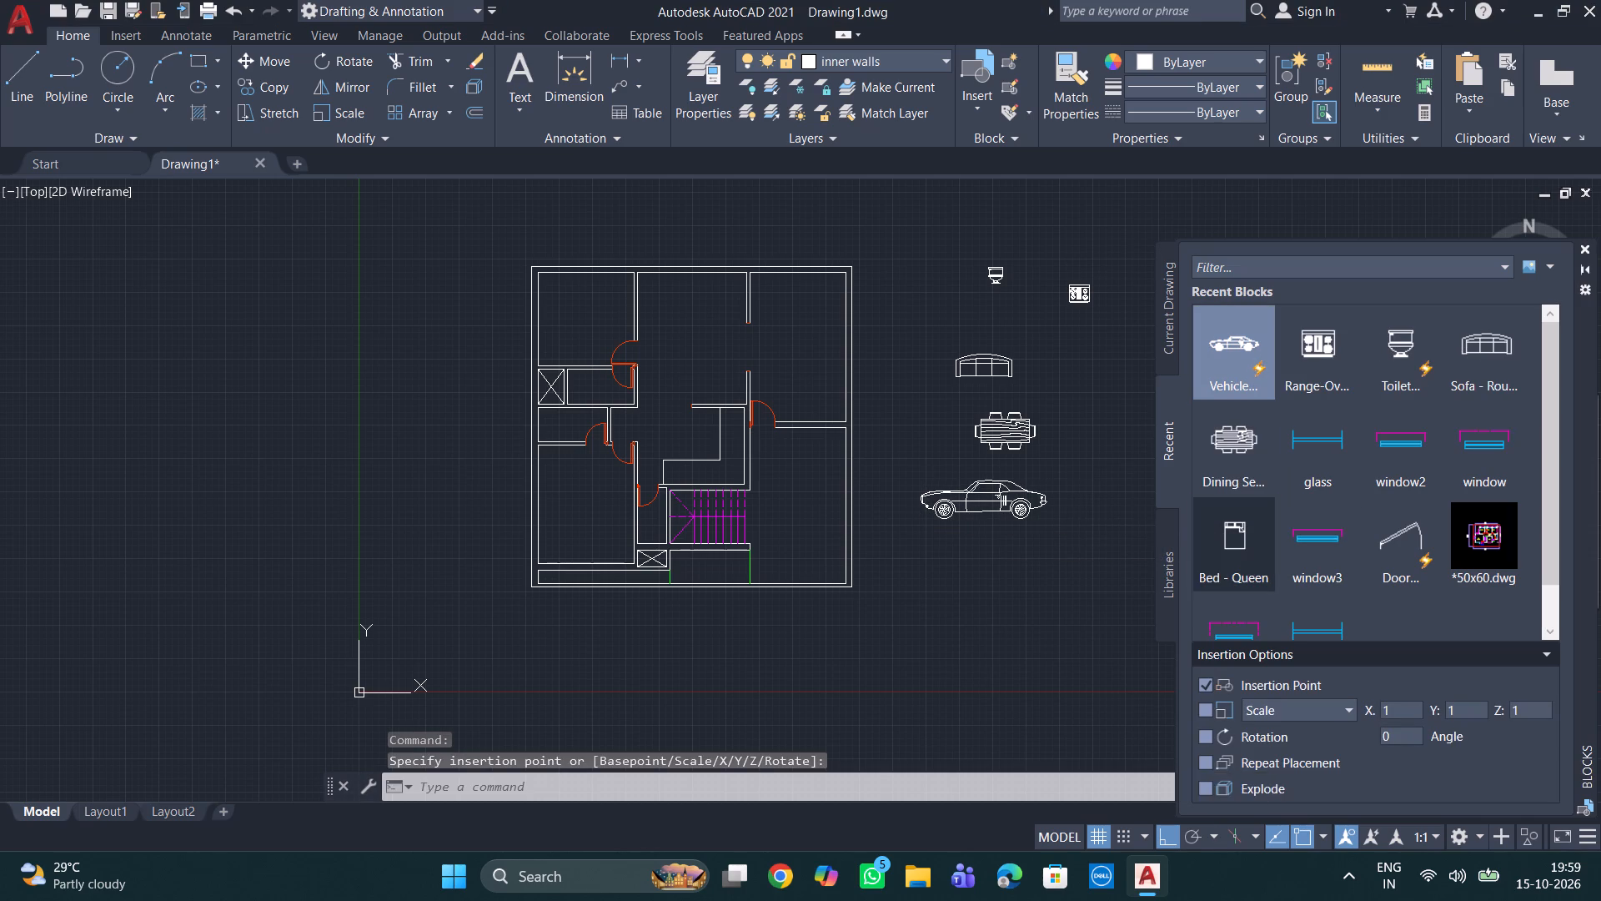
pyautogui.click(937, 601)
# Insert the glass block in the empty area between the plan and the toilet block.
pyautogui.doubleClick(1398, 456)
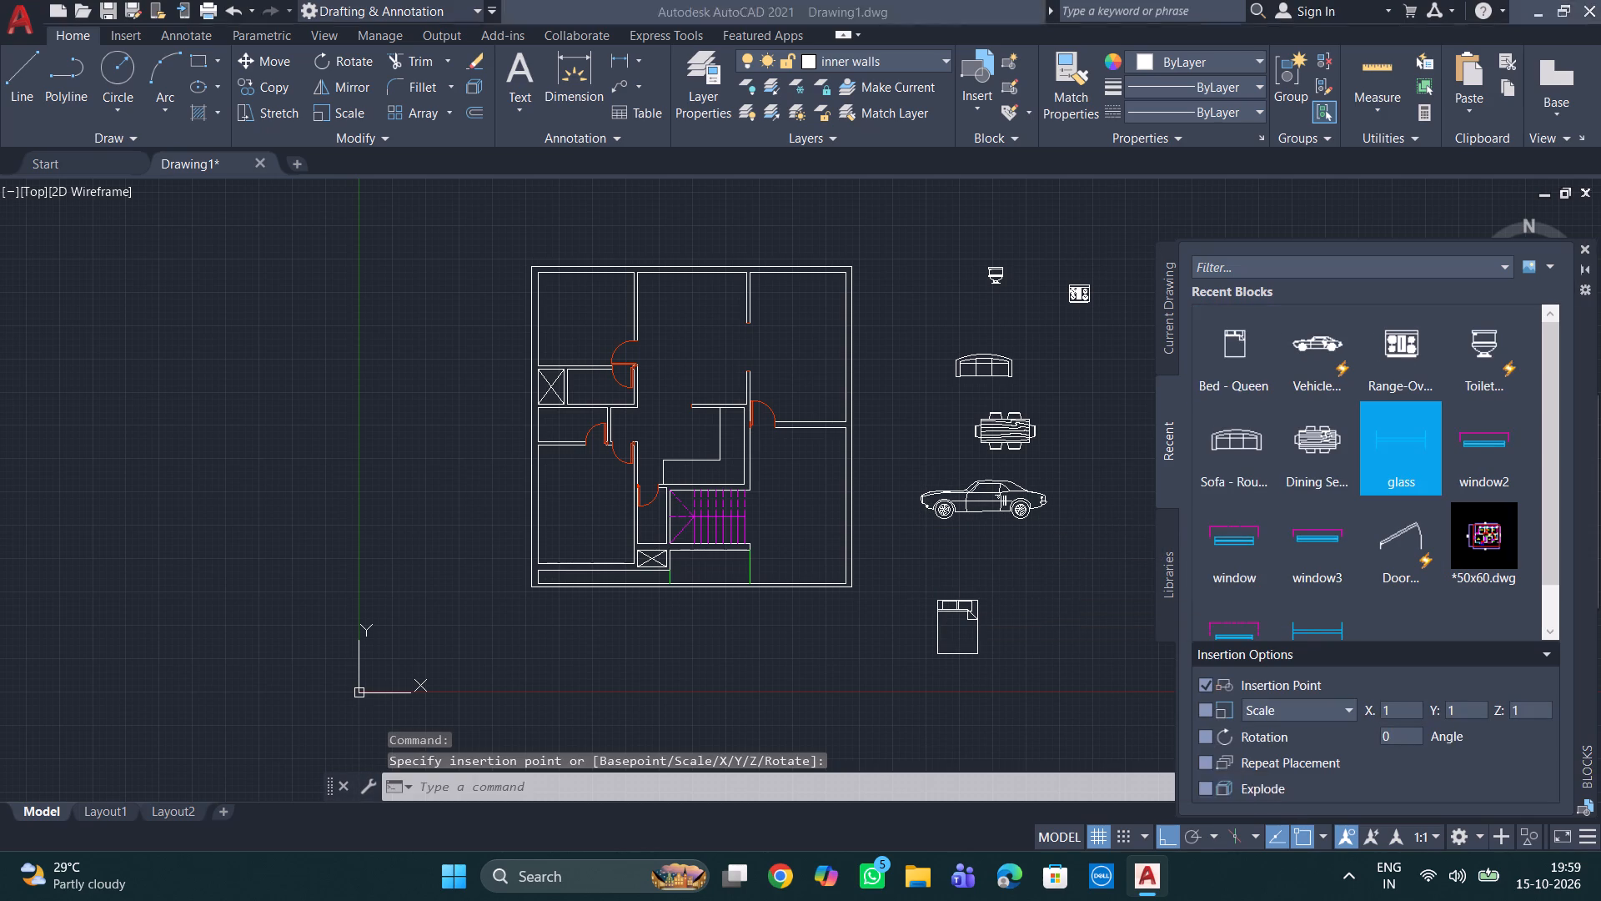
pyautogui.click(921, 280)
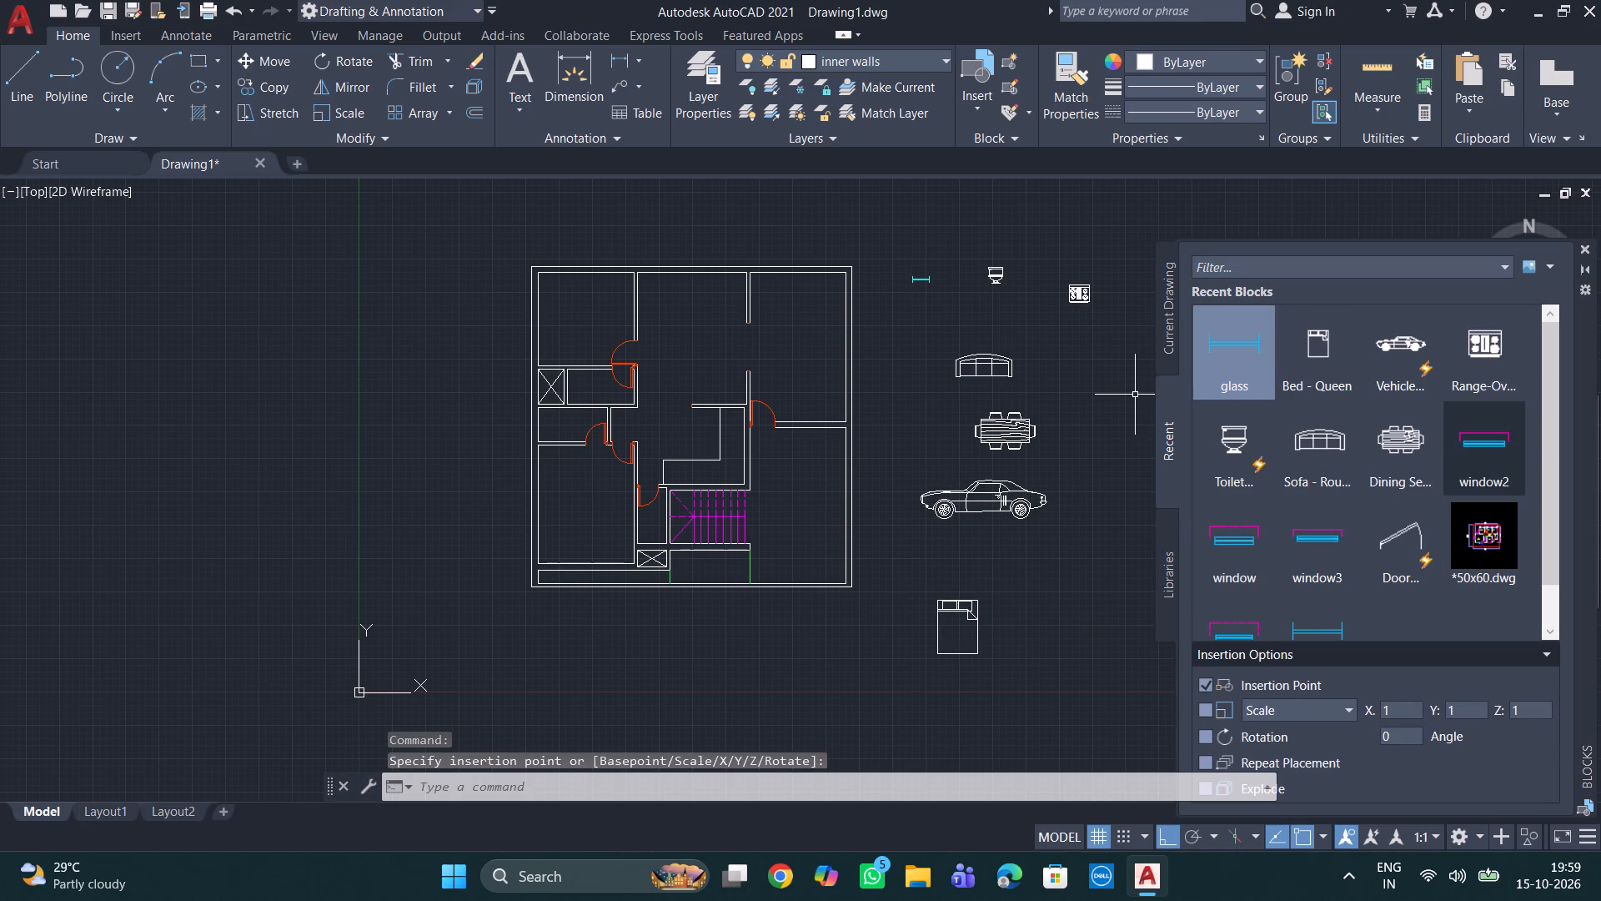
# Insert the window3 block in the empty area just east of the queen bed.
pyautogui.click(1313, 541)
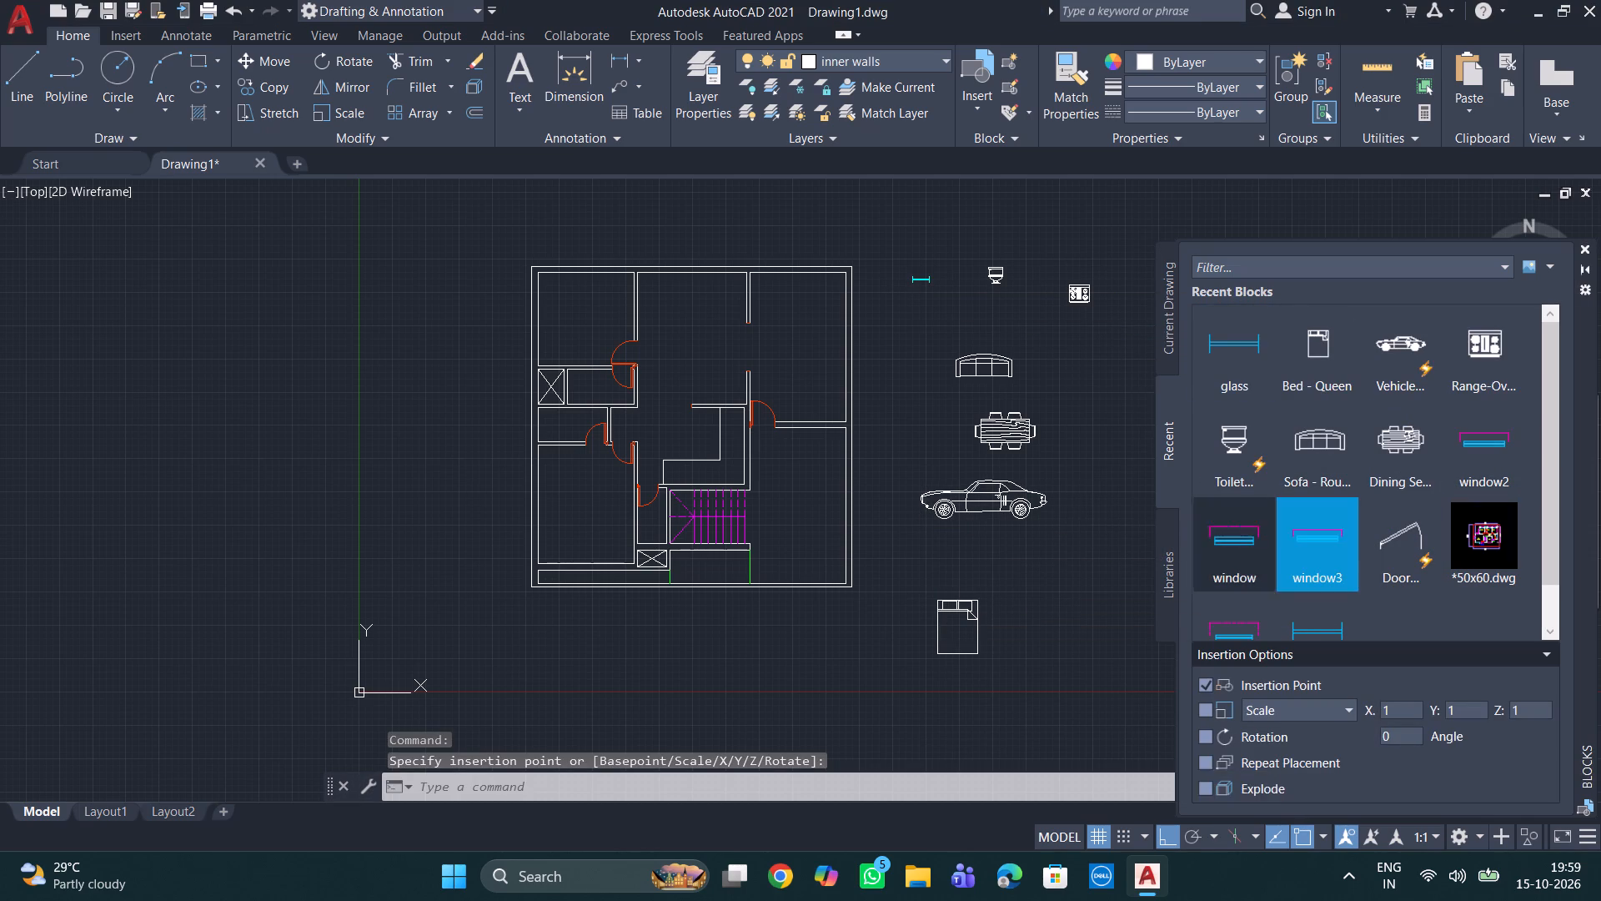
pyautogui.click(1077, 581)
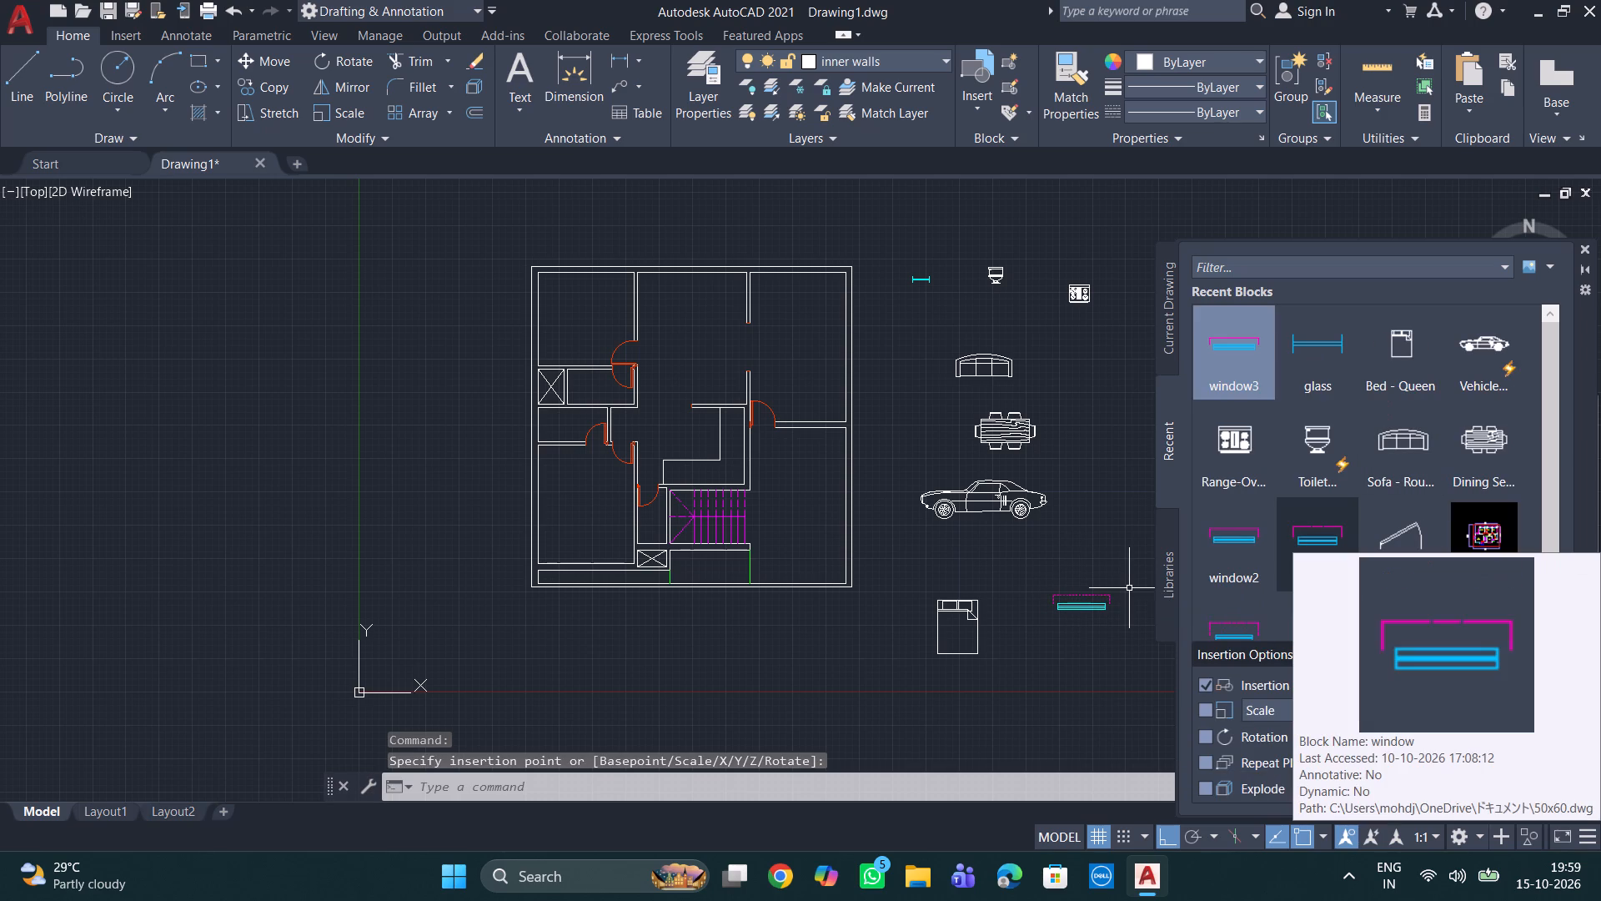
# Insert the block named window in the empty area just north of the window3 block.
pyautogui.scroll(-1, 1292, 541)
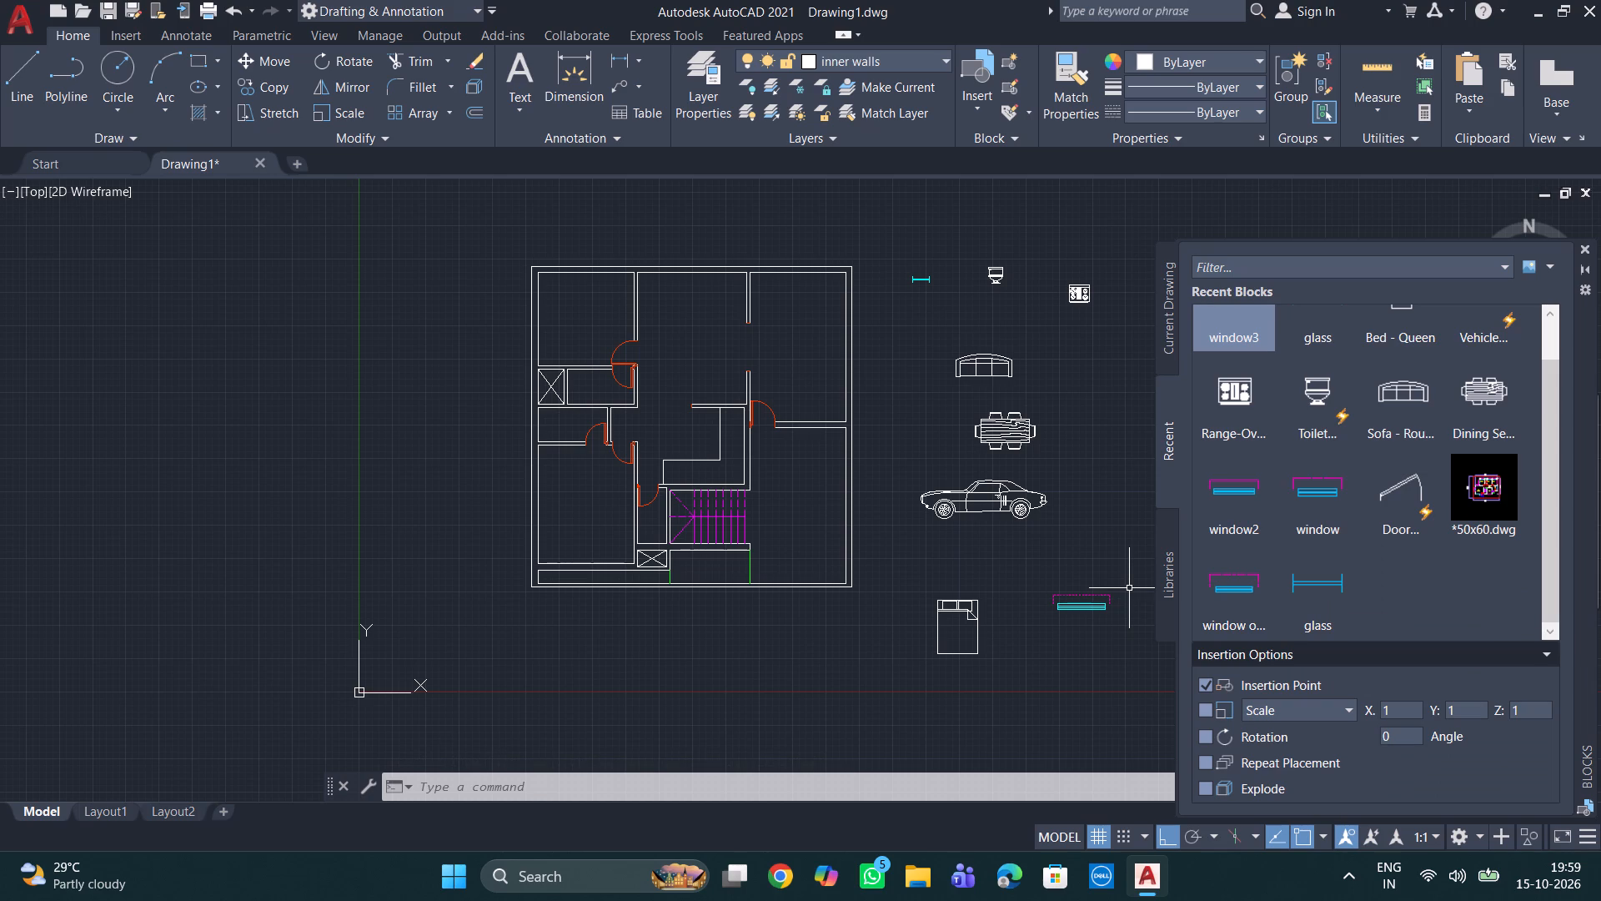
pyautogui.click(1318, 486)
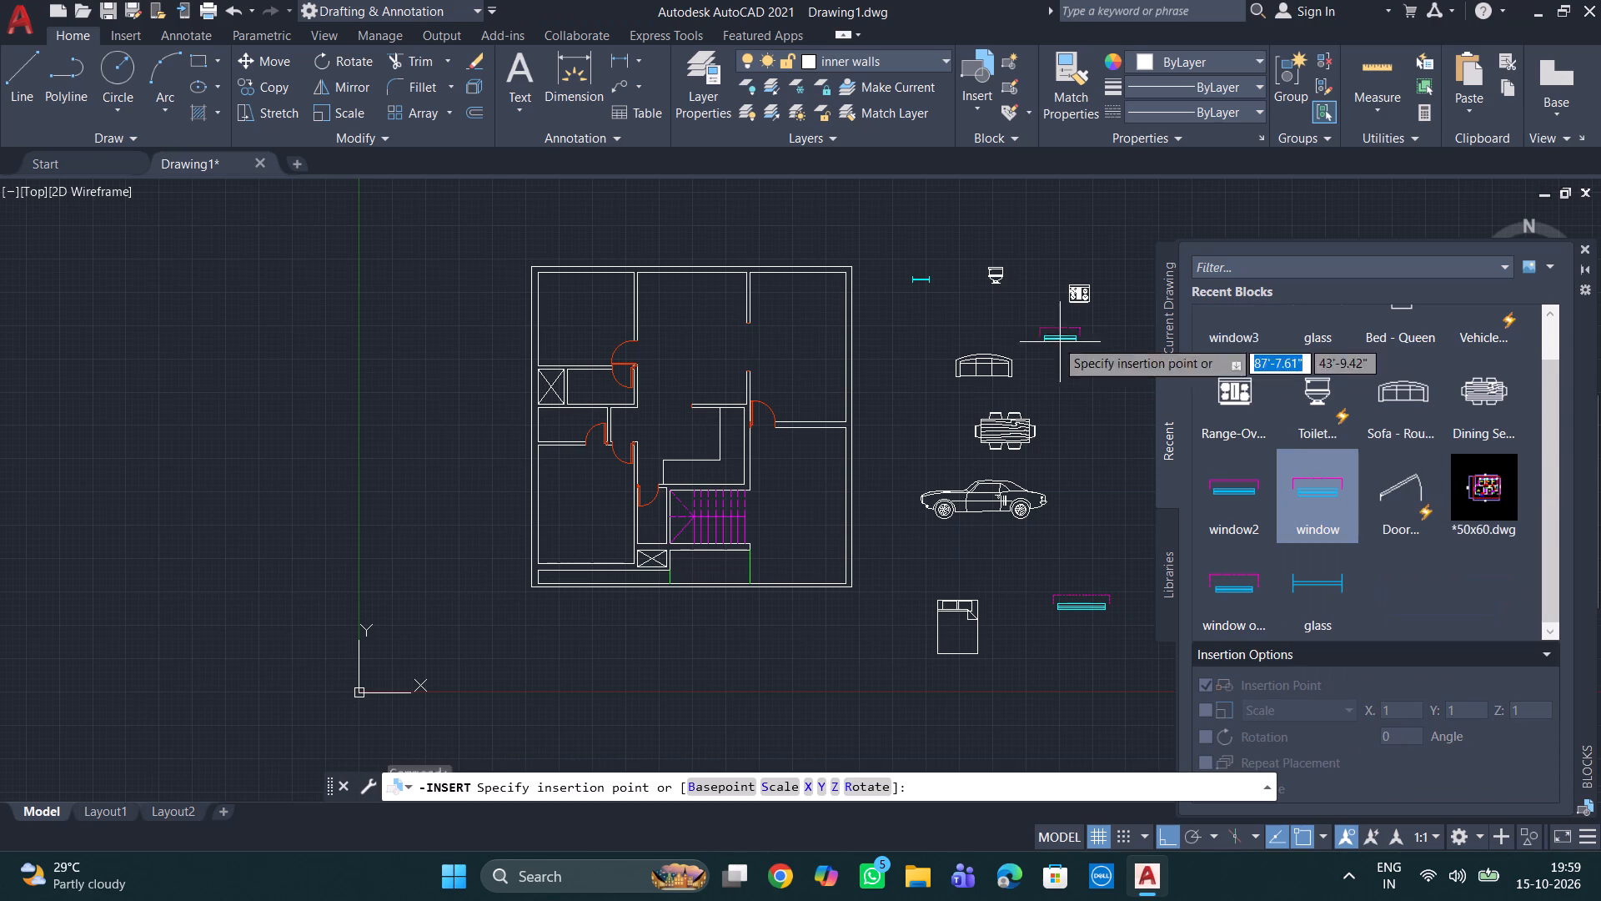
pyautogui.click(1077, 556)
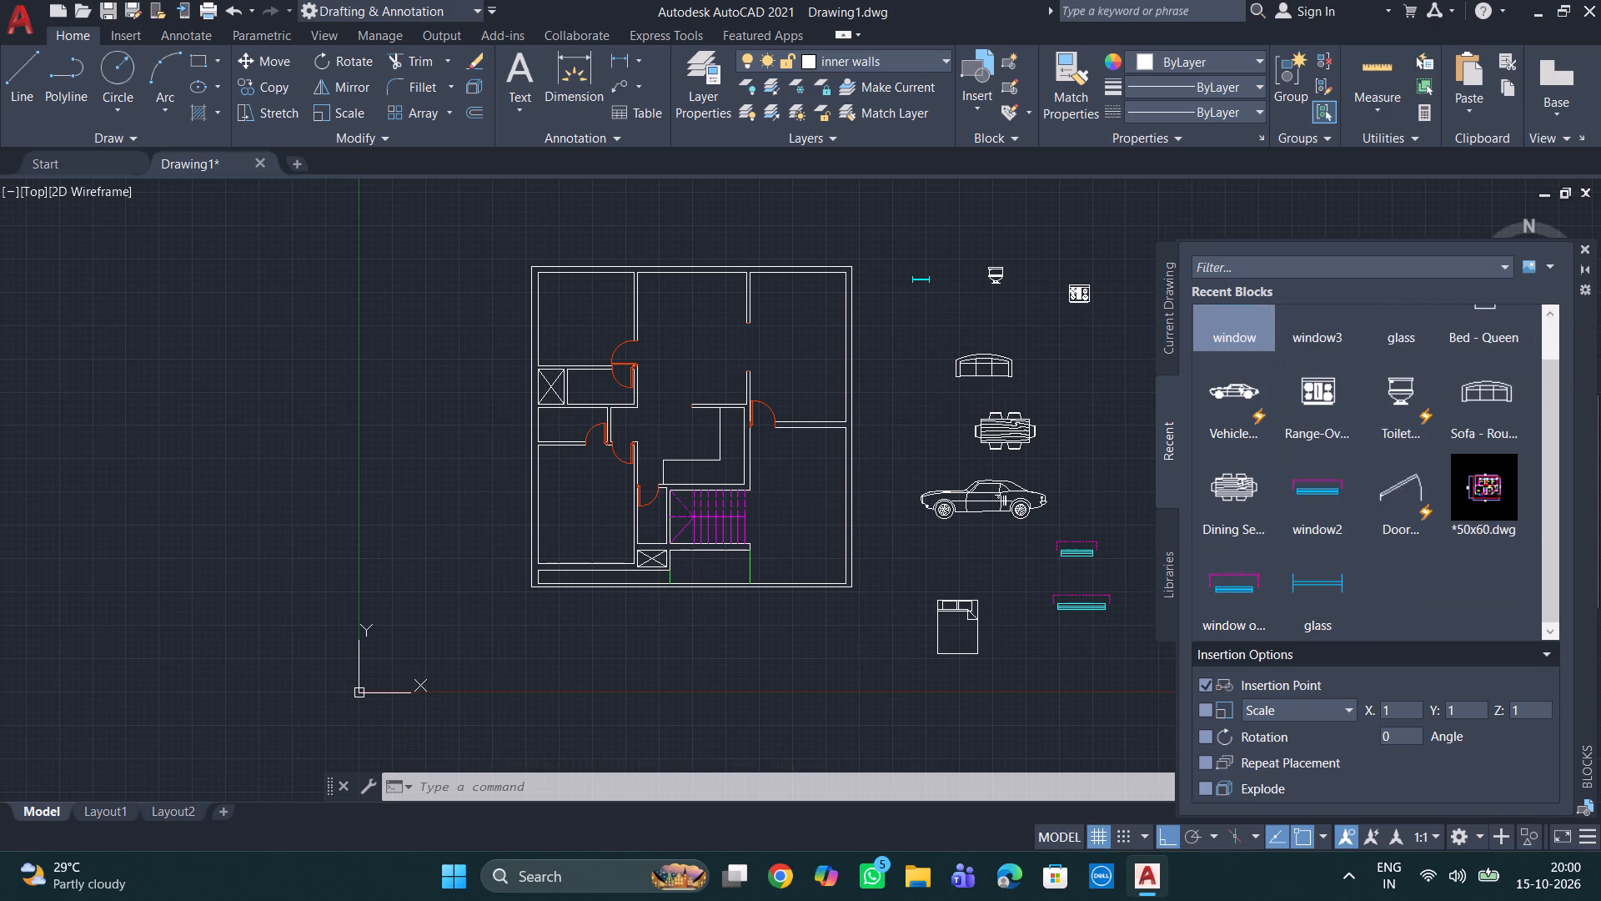
# Insert the remaining small window block just north of the other two window blocks and close the block library.
pyautogui.click(1242, 594)
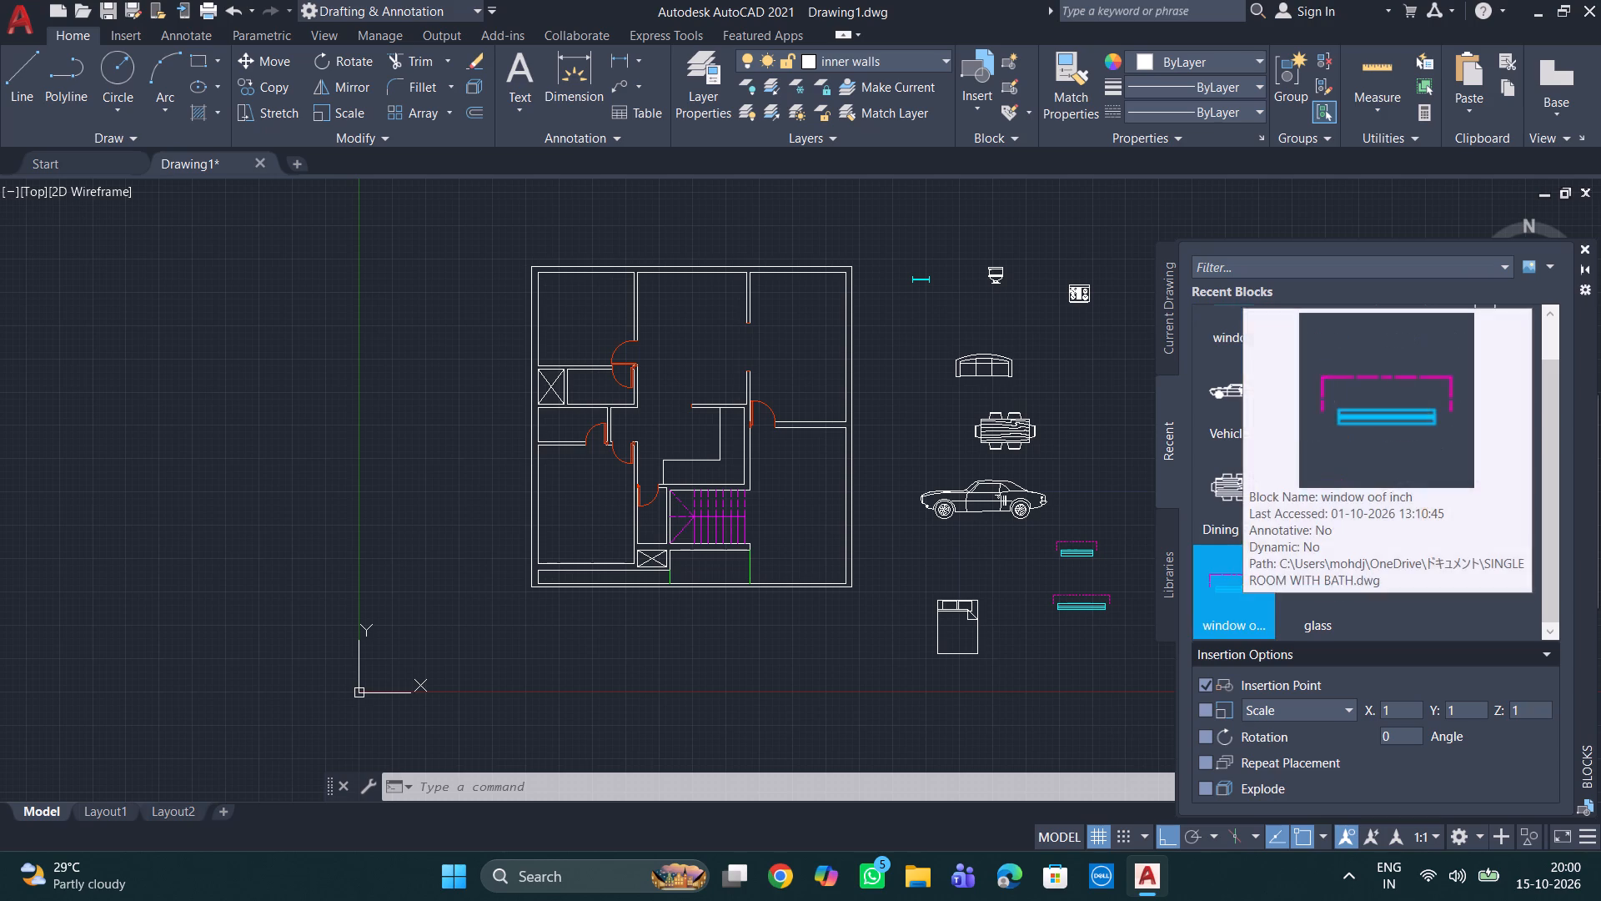
pyautogui.click(1088, 516)
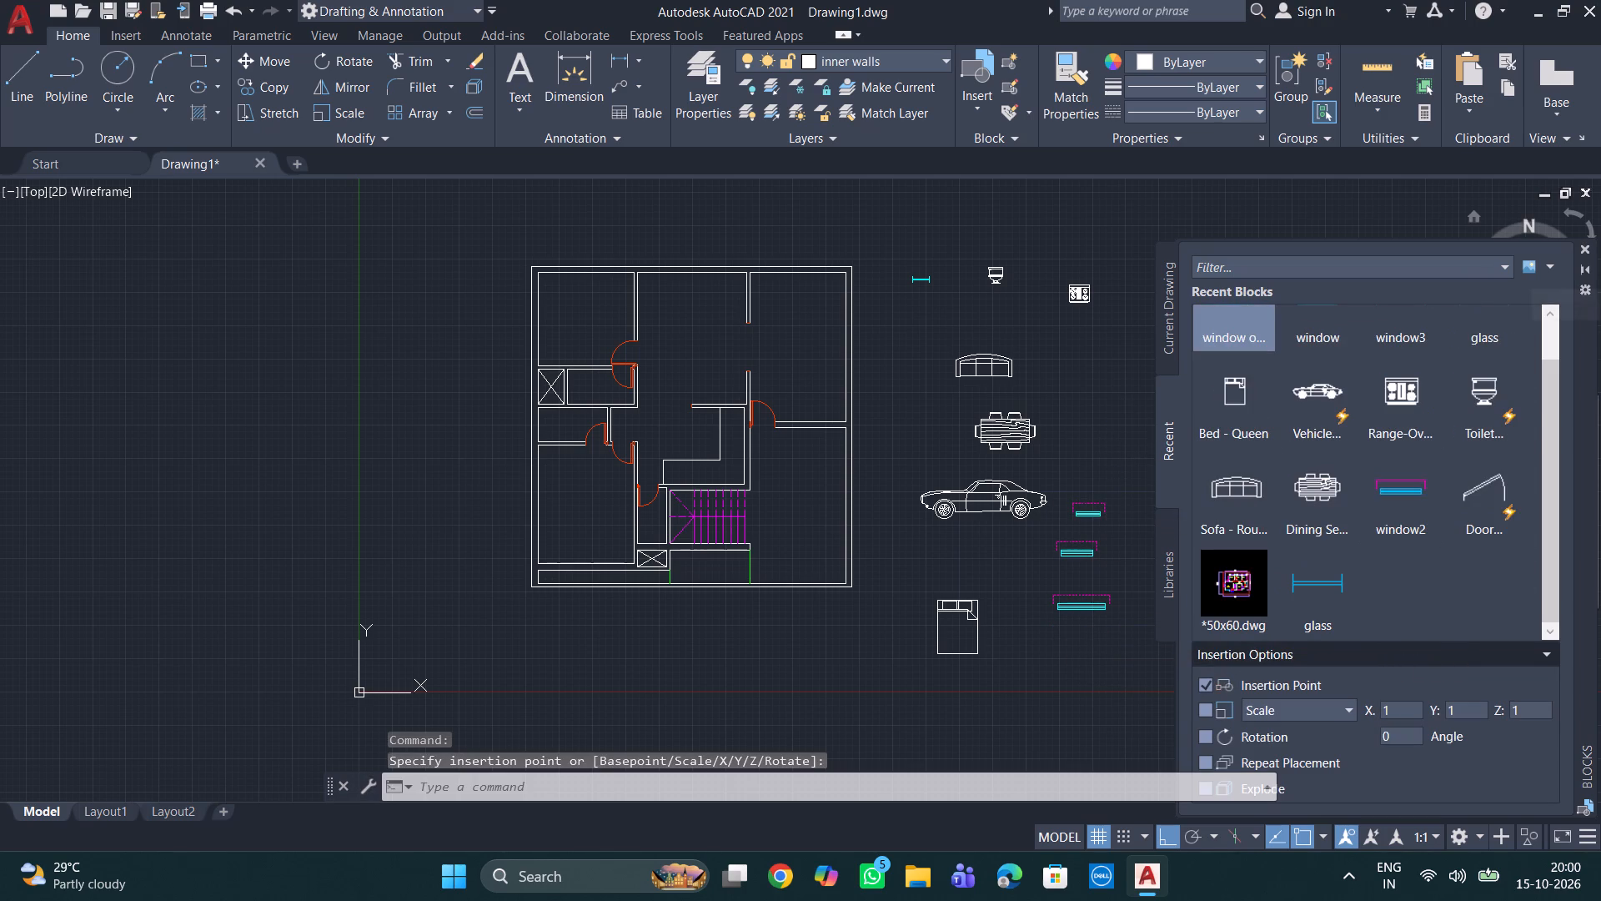
pyautogui.click(1588, 246)
# Explode the window3 block, the widest of the three window blocks beside the bed.
pyautogui.moveTo(1082, 453); pyautogui.dragTo(1339, 452, button='middle')
pyautogui.scroll(2, 1339, 452)
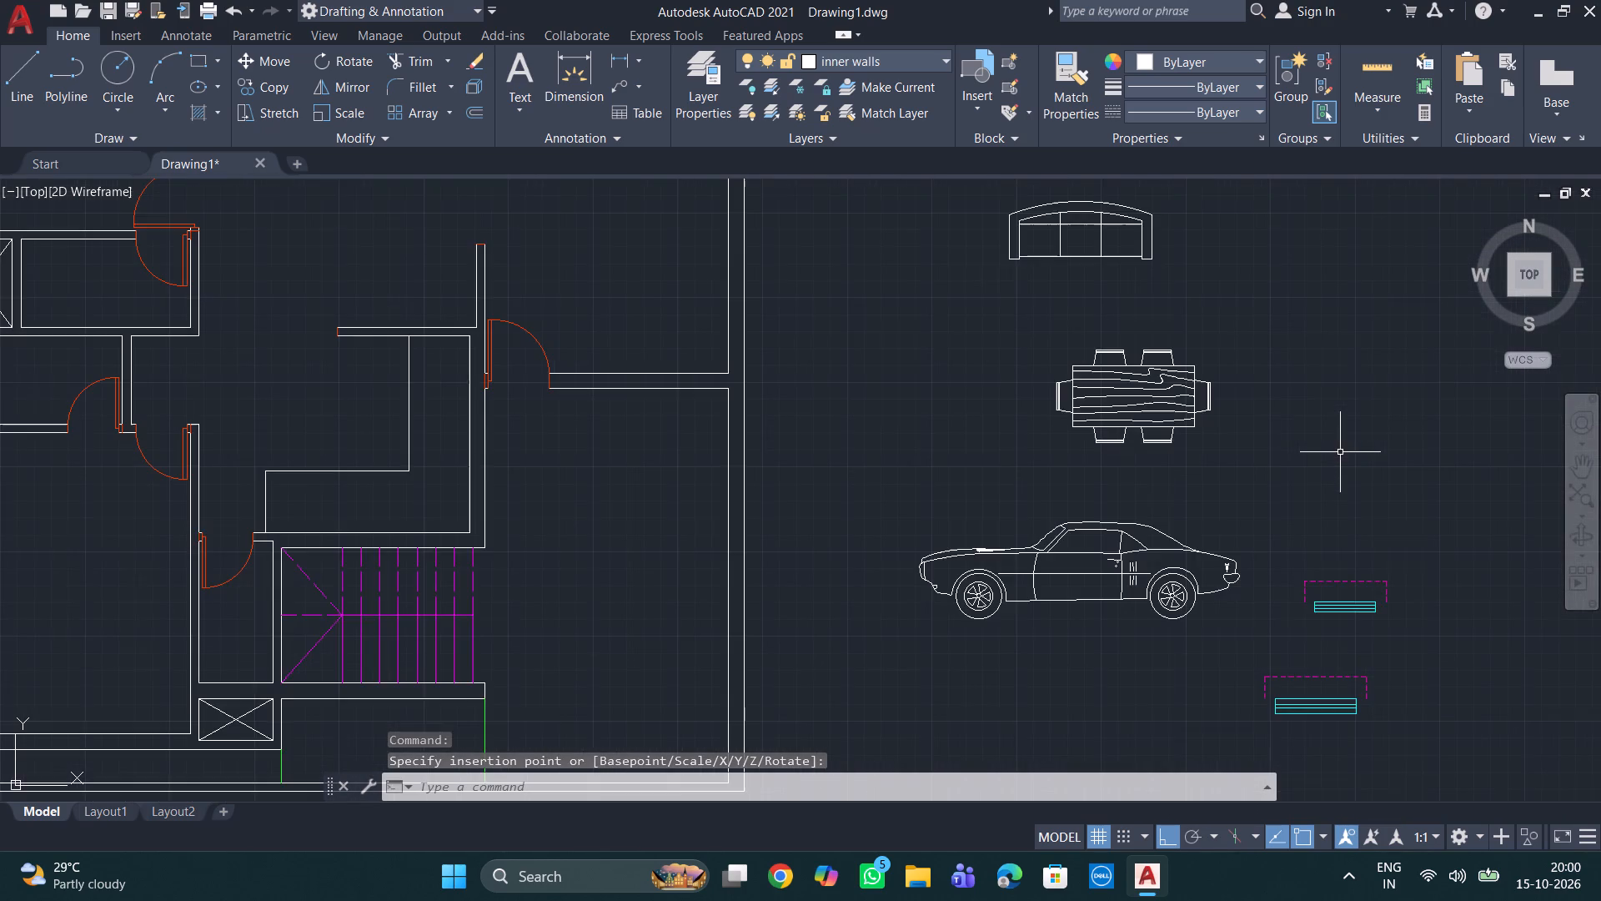
pyautogui.moveTo(1339, 449); pyautogui.dragTo(1273, 329, button='middle')
pyautogui.scroll(-1, 1257, 316)
pyautogui.moveTo(1322, 457); pyautogui.dragTo(1262, 409, button='middle')
pyautogui.scroll(1, 1245, 461)
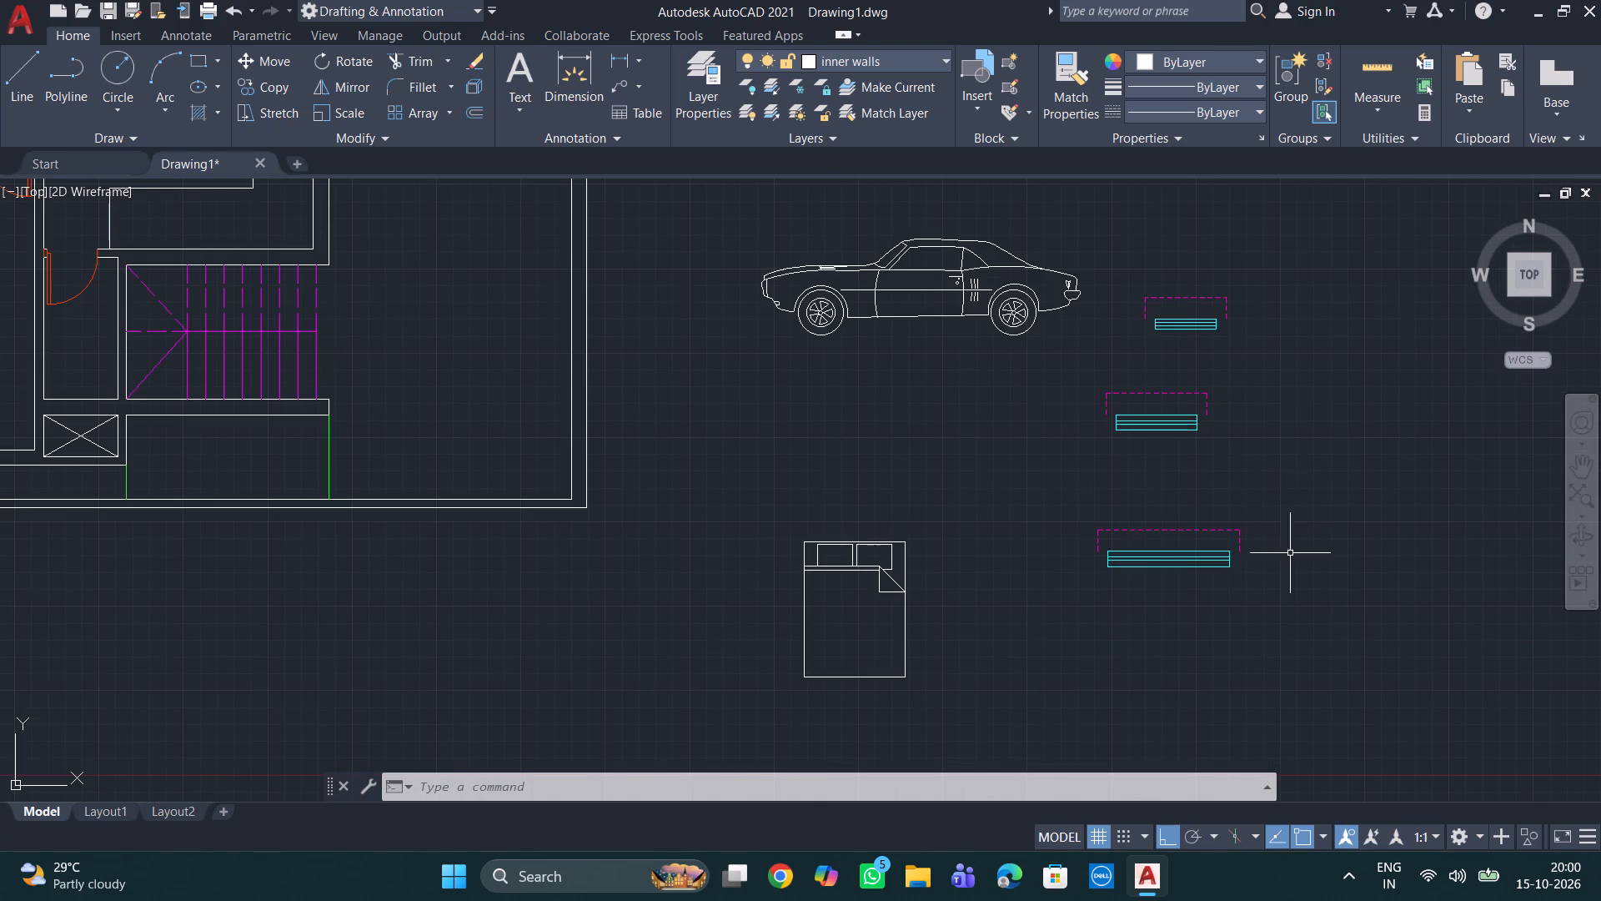
pyautogui.scroll(1, 1156, 568)
pyautogui.click(1181, 566)
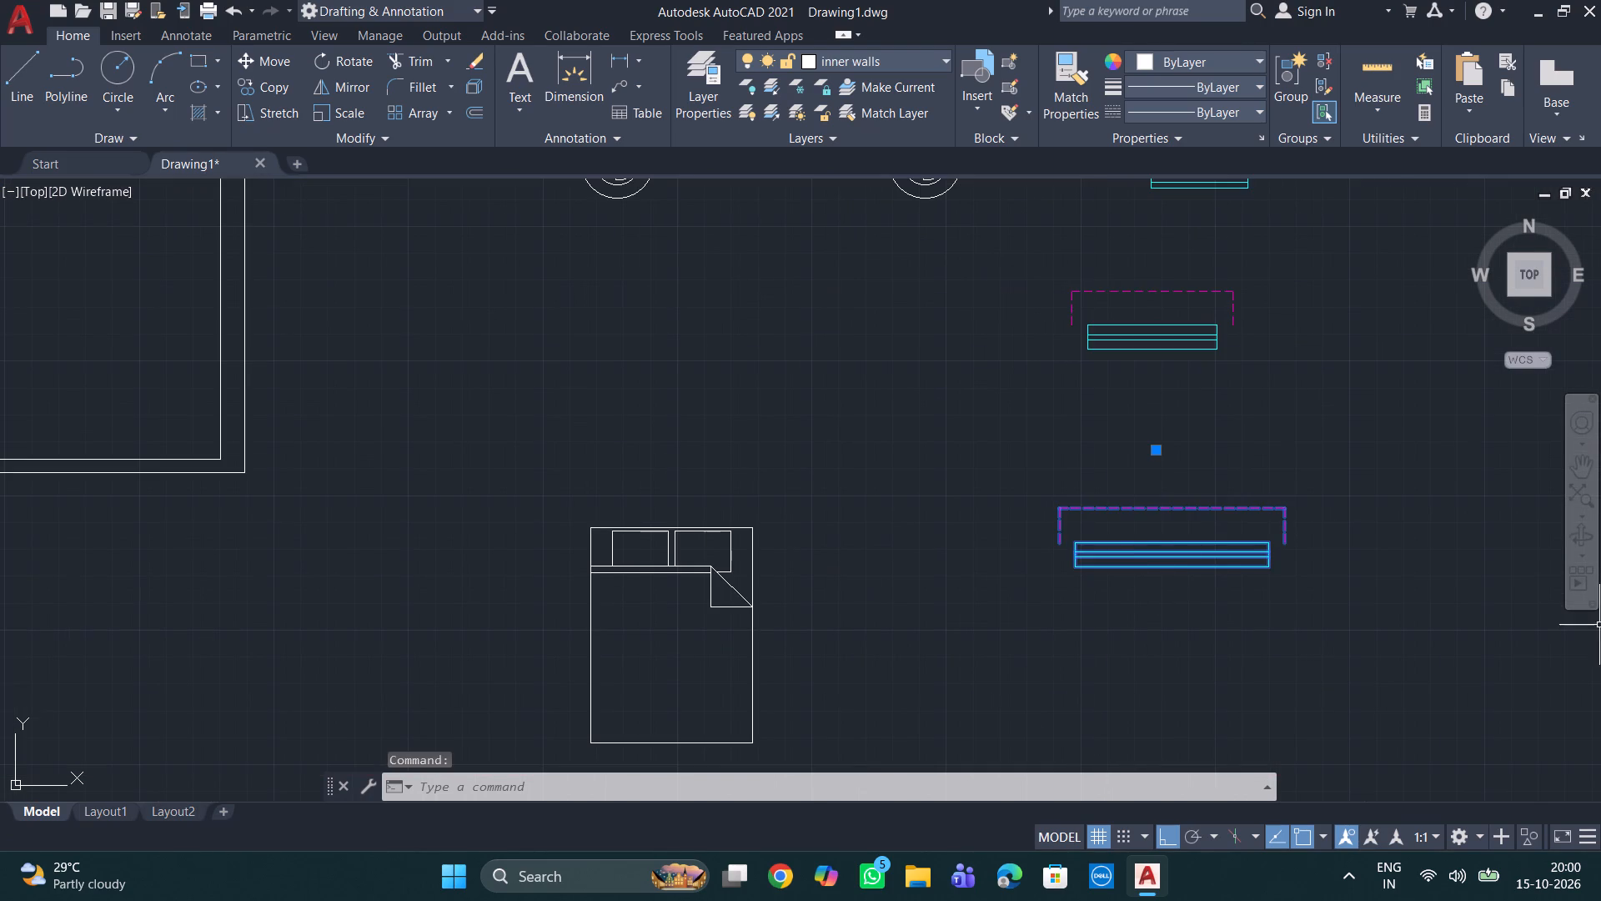
pyautogui.scroll(-3, 1553, 571)
pyautogui.moveTo(1428, 547); pyautogui.dragTo(1280, 491, button='middle')
pyautogui.scroll(1, 1265, 495)
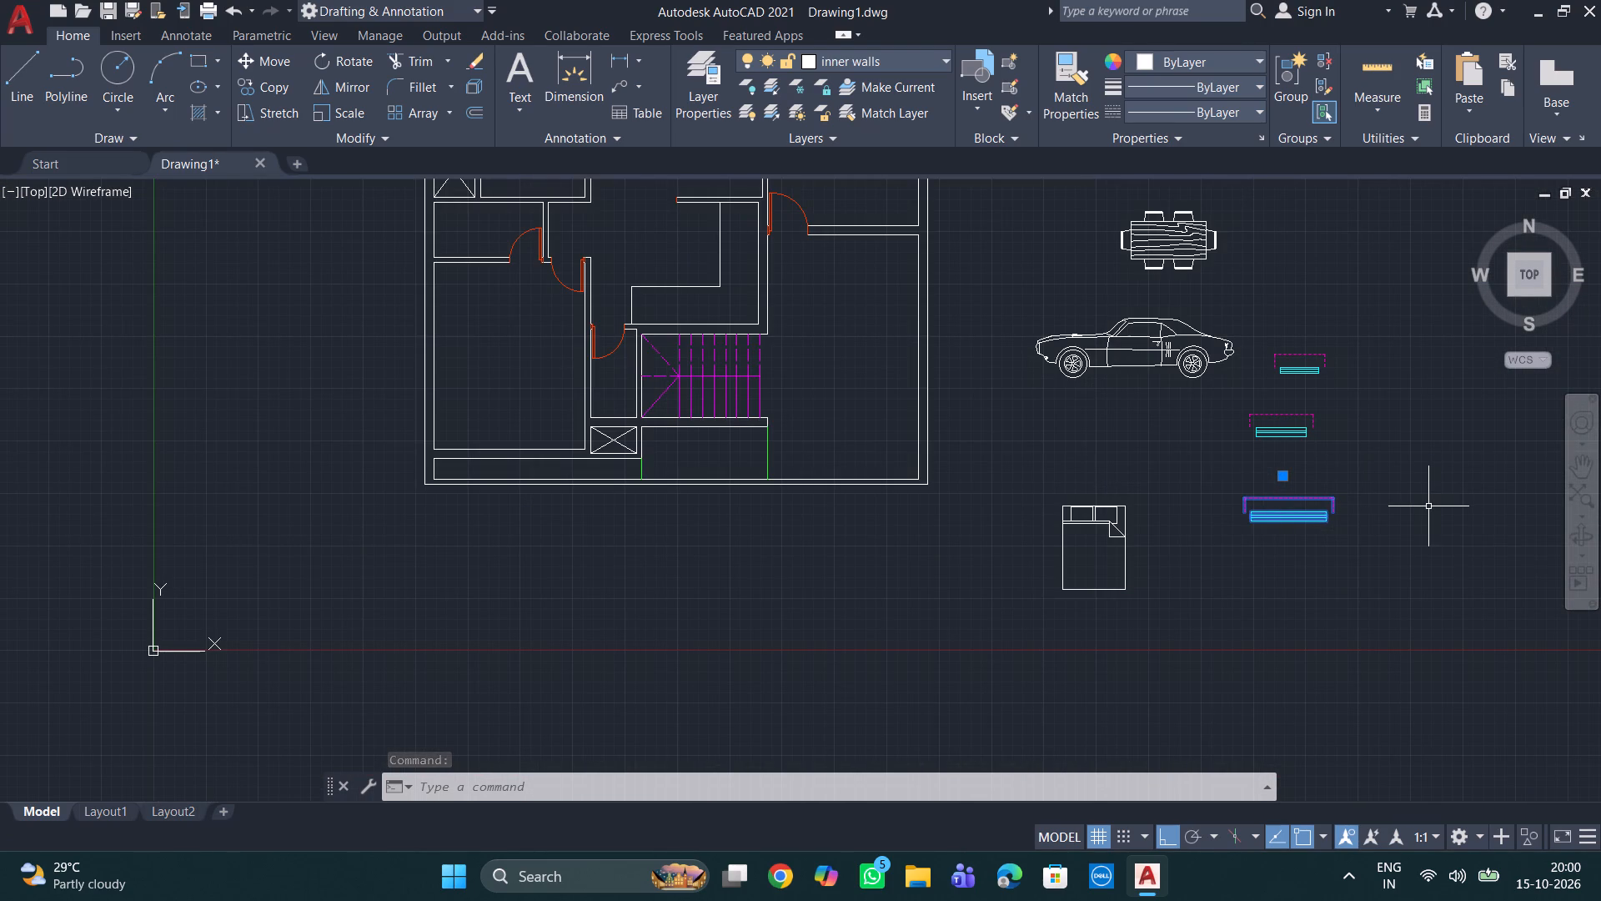
pyautogui.press('x')
pyautogui.press('Return')
# Copy the exploded window3's cyan glazing from its bottom midpoint into the wall between the two eastern rooms, beside the door.
pyautogui.scroll(2, 1345, 481)
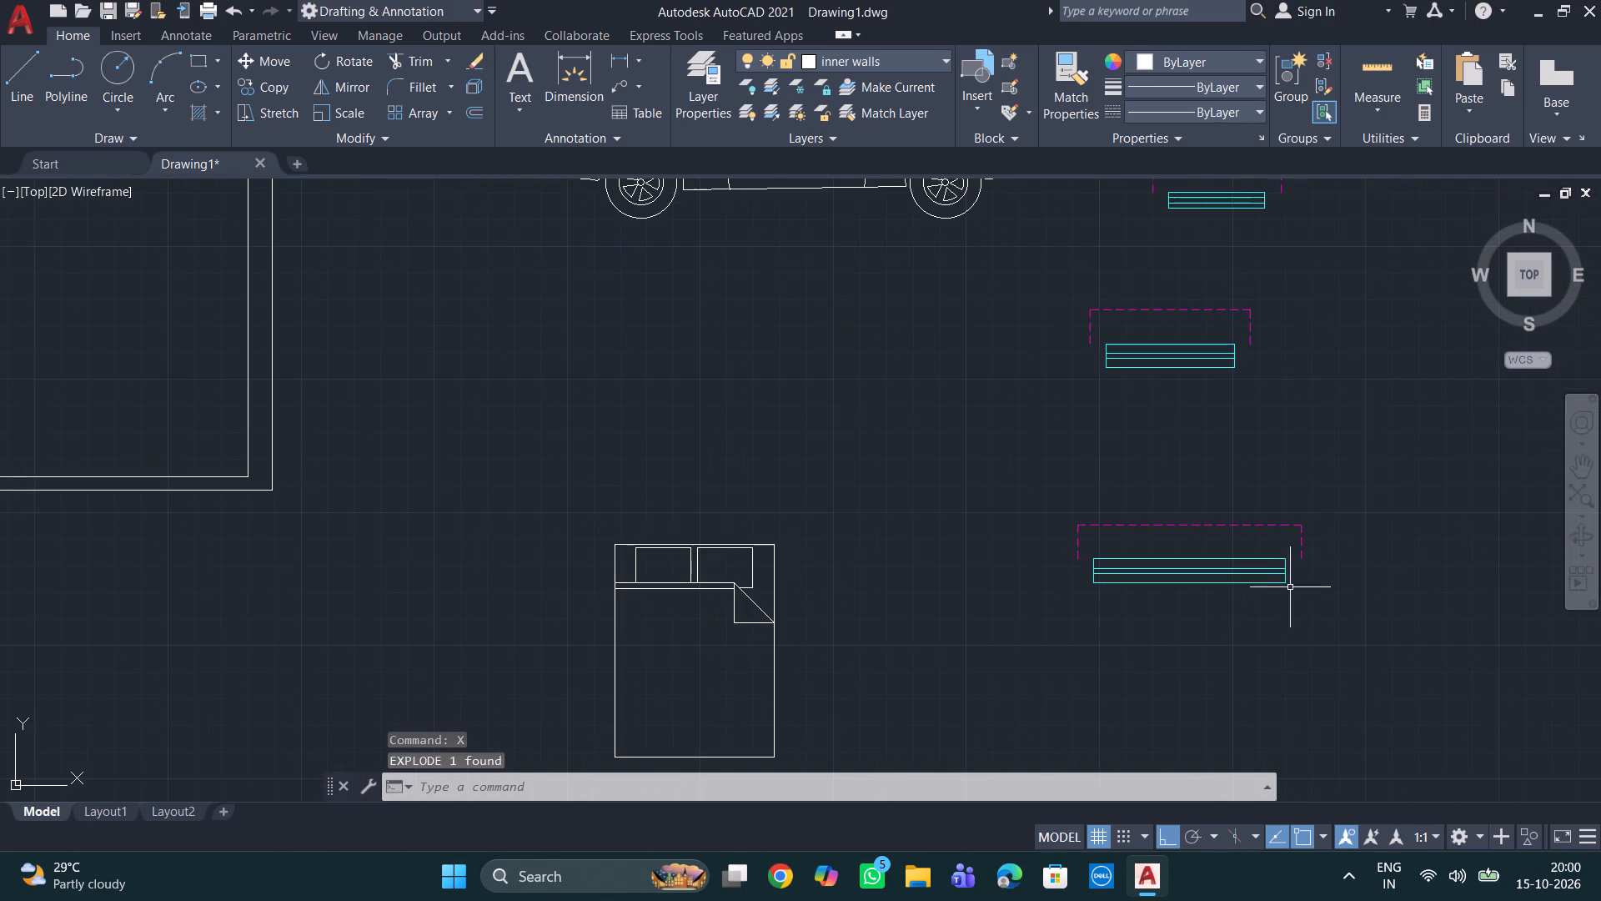
pyautogui.click(1267, 603)
pyautogui.click(1204, 551)
pyautogui.write('co')
pyautogui.press('Return')
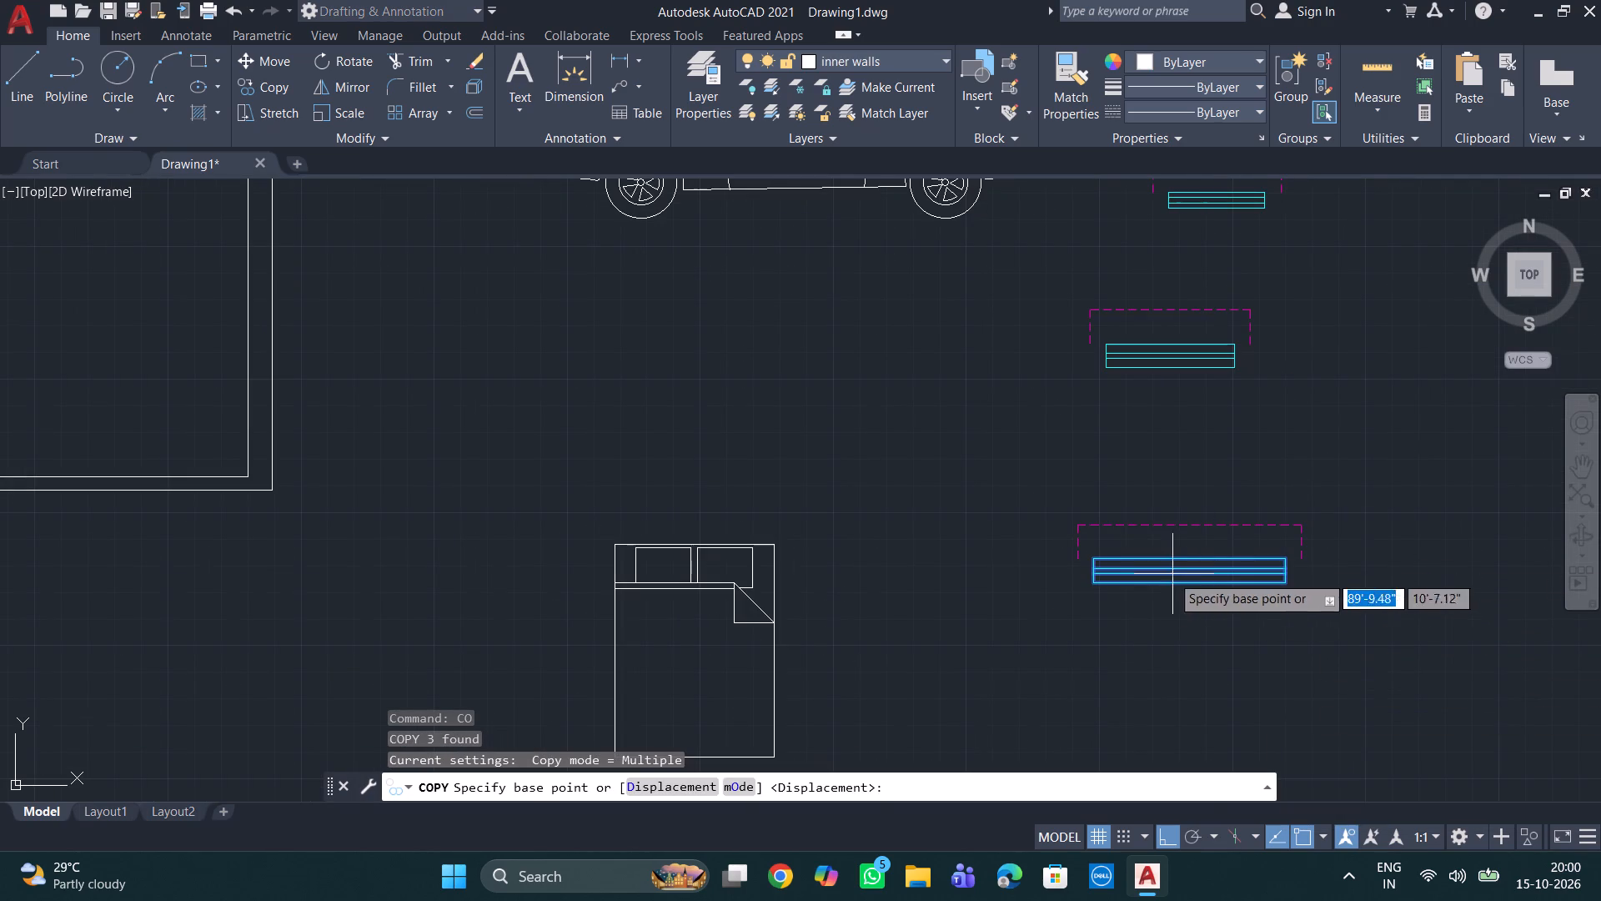
pyautogui.click(1192, 585)
pyautogui.scroll(-3, 1114, 622)
pyautogui.moveTo(1061, 596); pyautogui.dragTo(1307, 669, button='middle')
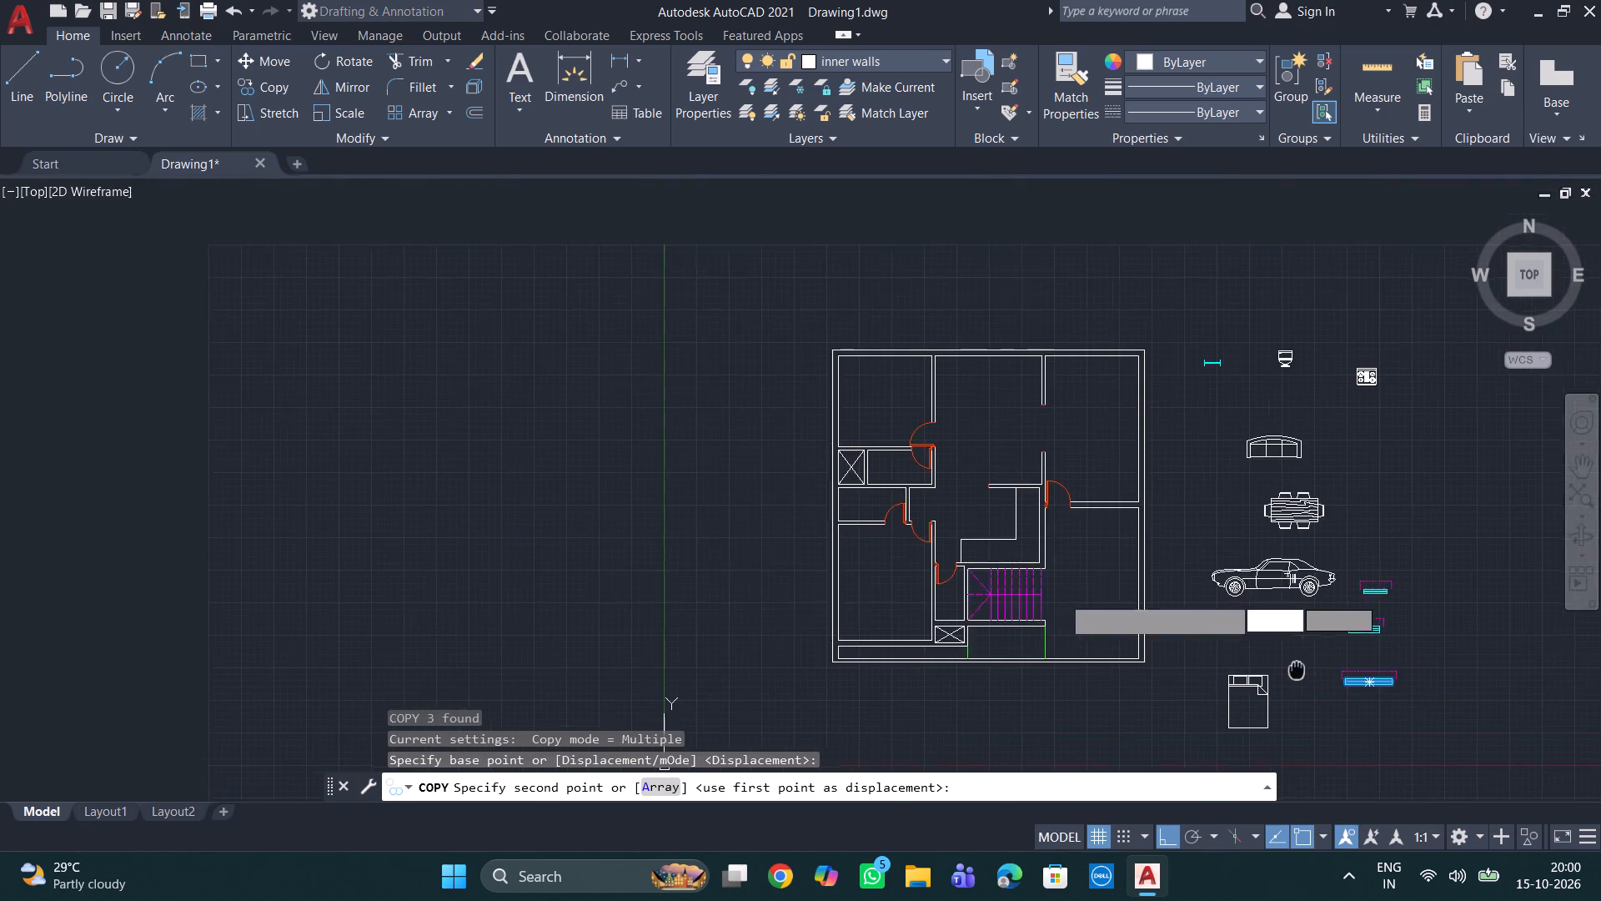
pyautogui.moveTo(1307, 669); pyautogui.dragTo(1308, 664, button='middle')
pyautogui.scroll(2, 1133, 544)
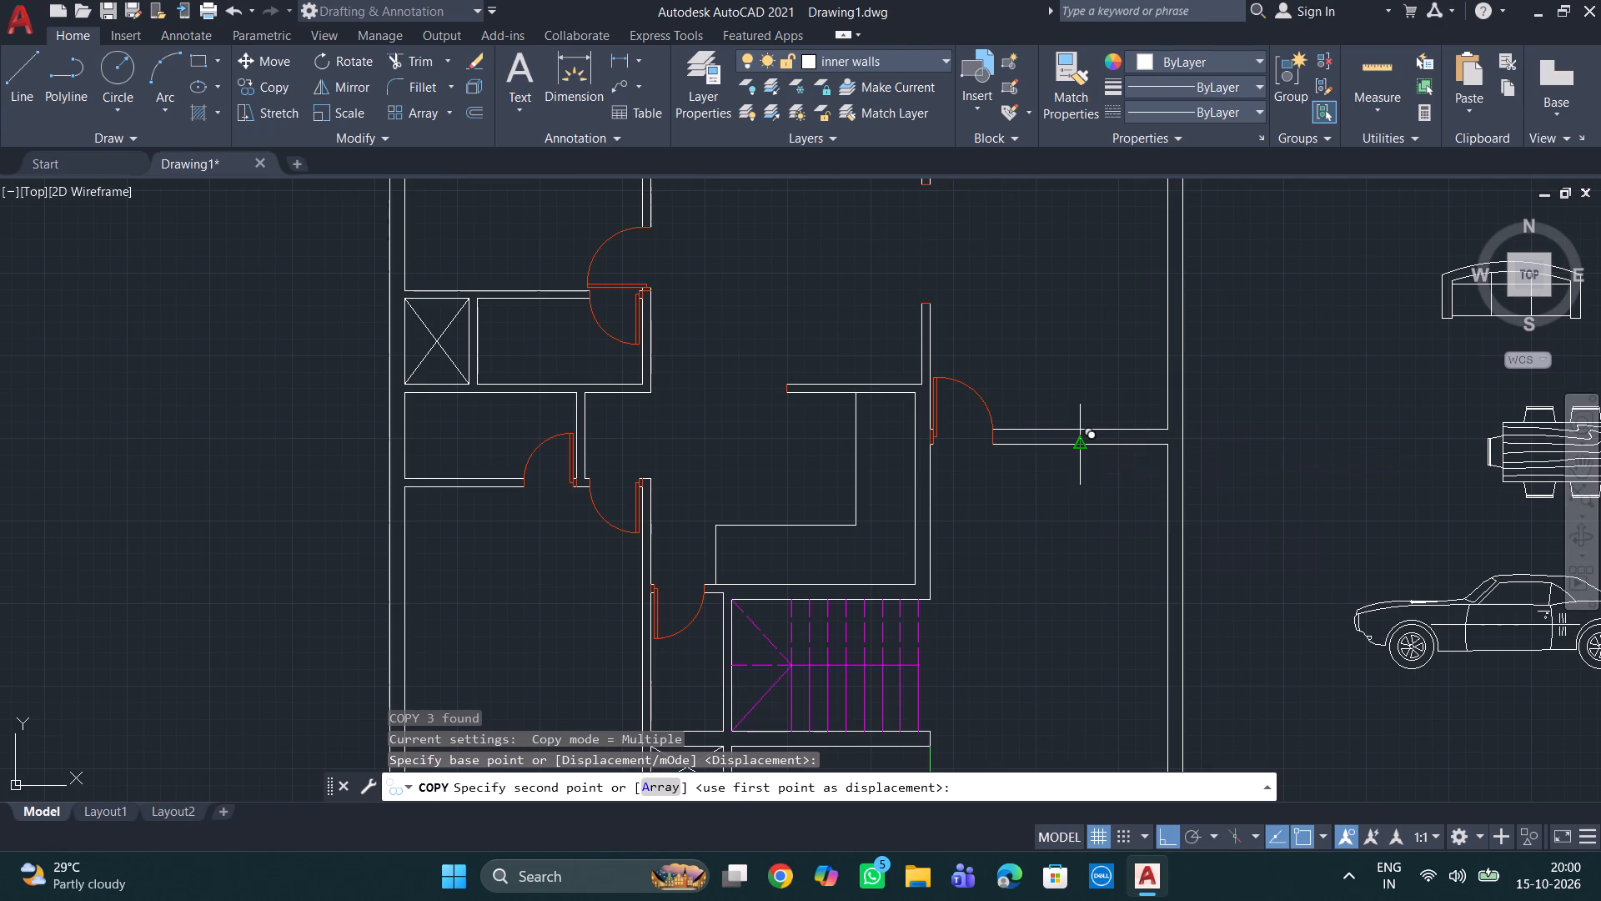
pyautogui.click(1077, 446)
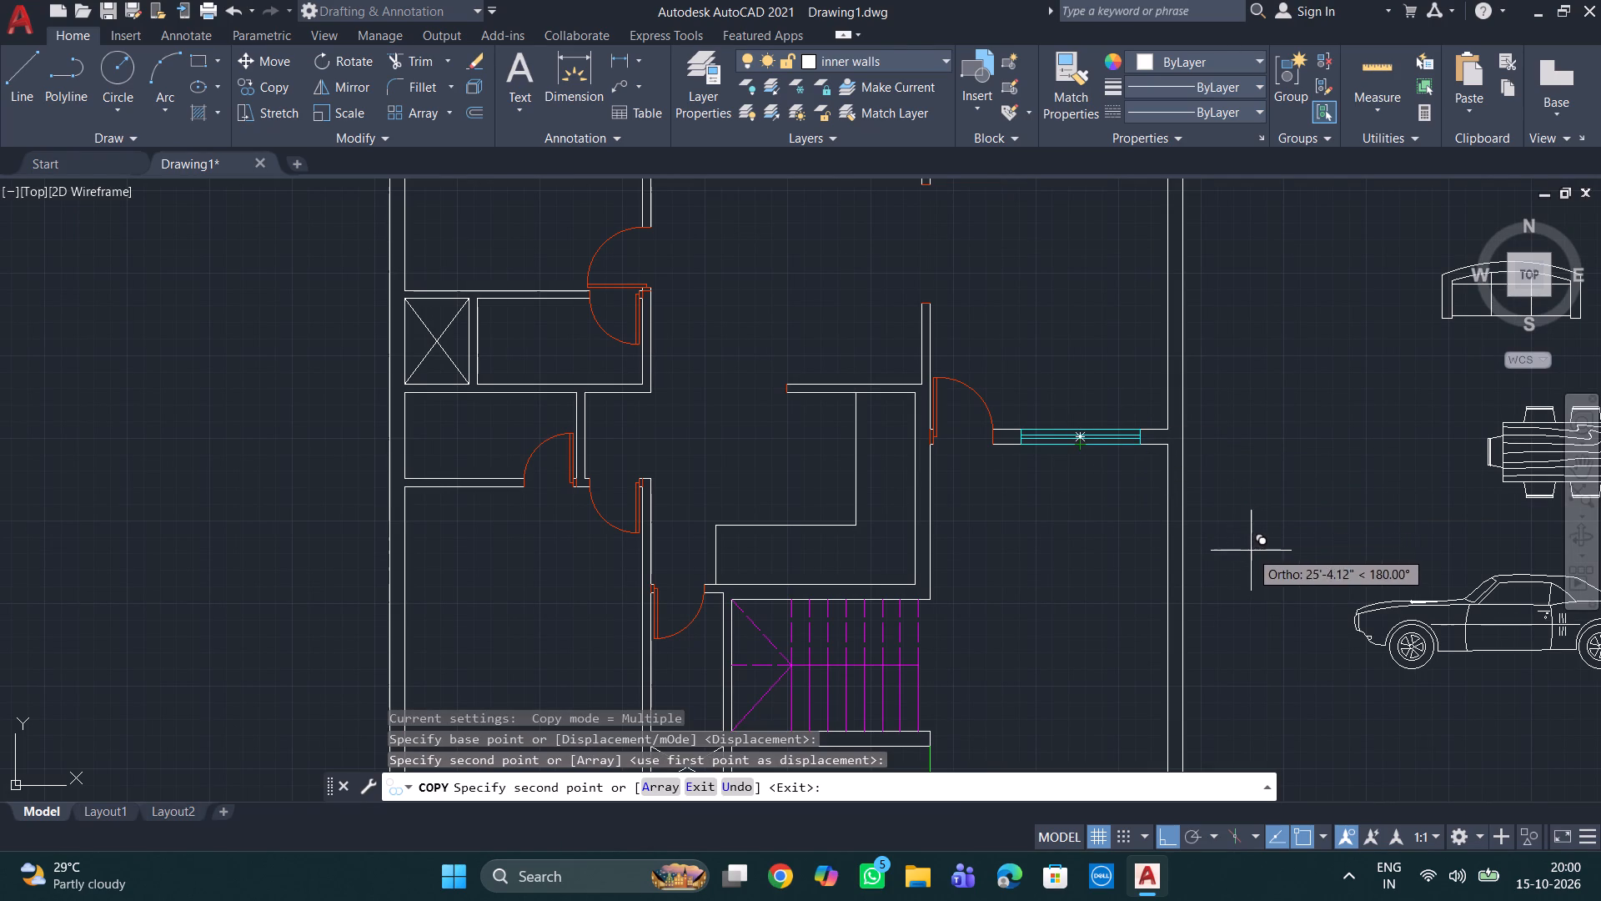
# Place a second copy of the wide glazing at the middle of the southwest room's south wall and finish copying.
pyautogui.moveTo(1251, 551); pyautogui.dragTo(1060, 410, button='middle')
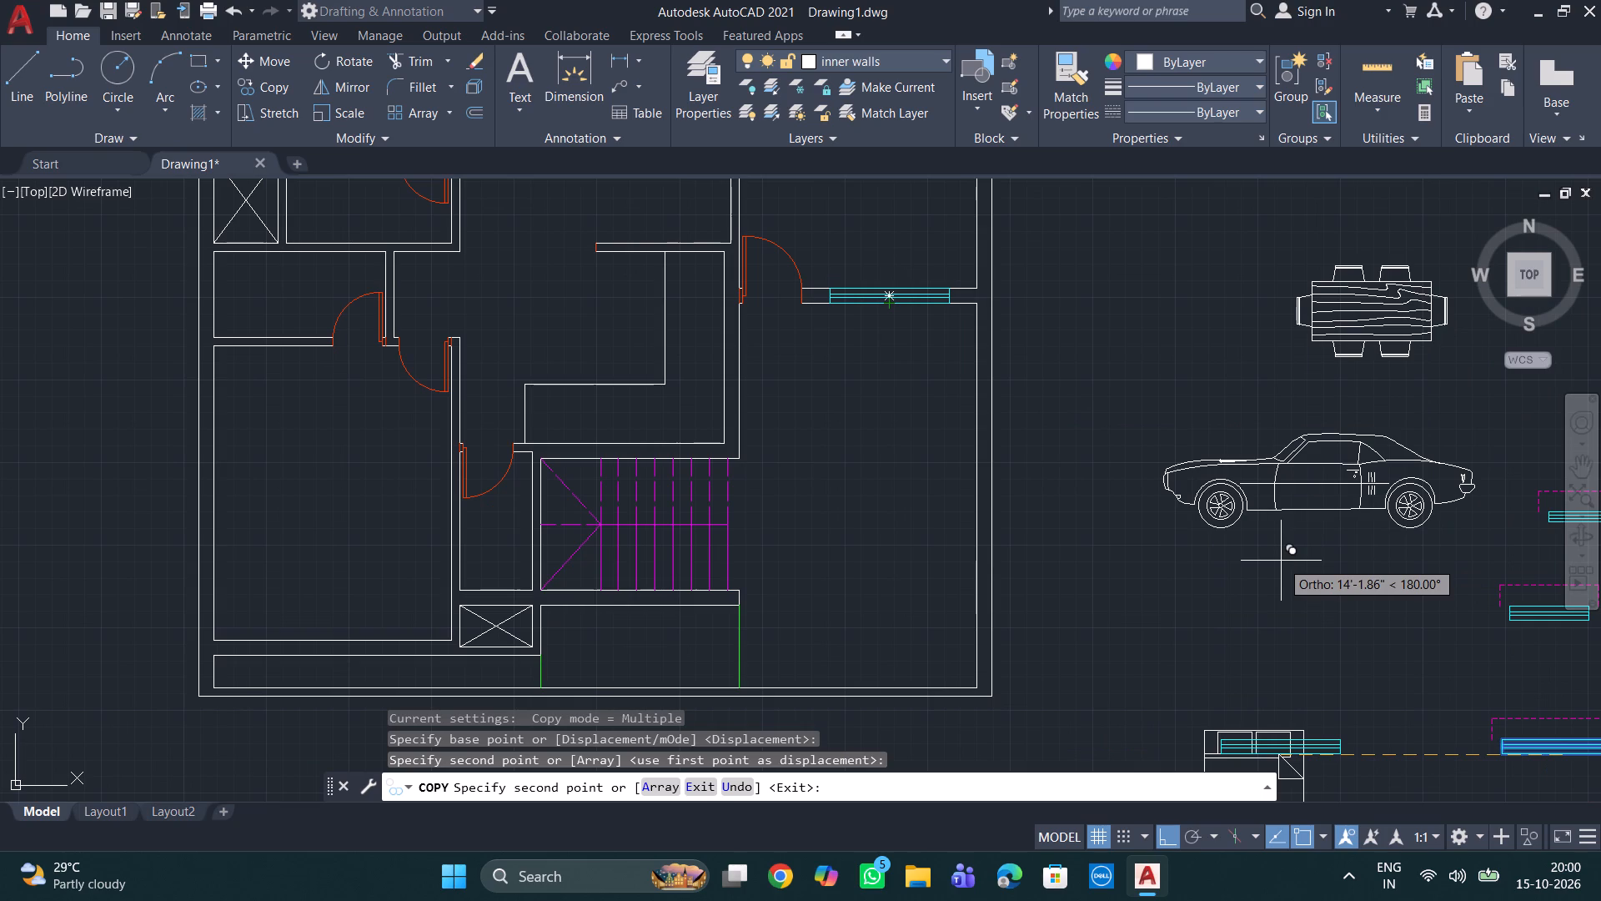
pyautogui.moveTo(650, 599); pyautogui.dragTo(909, 566, button='middle')
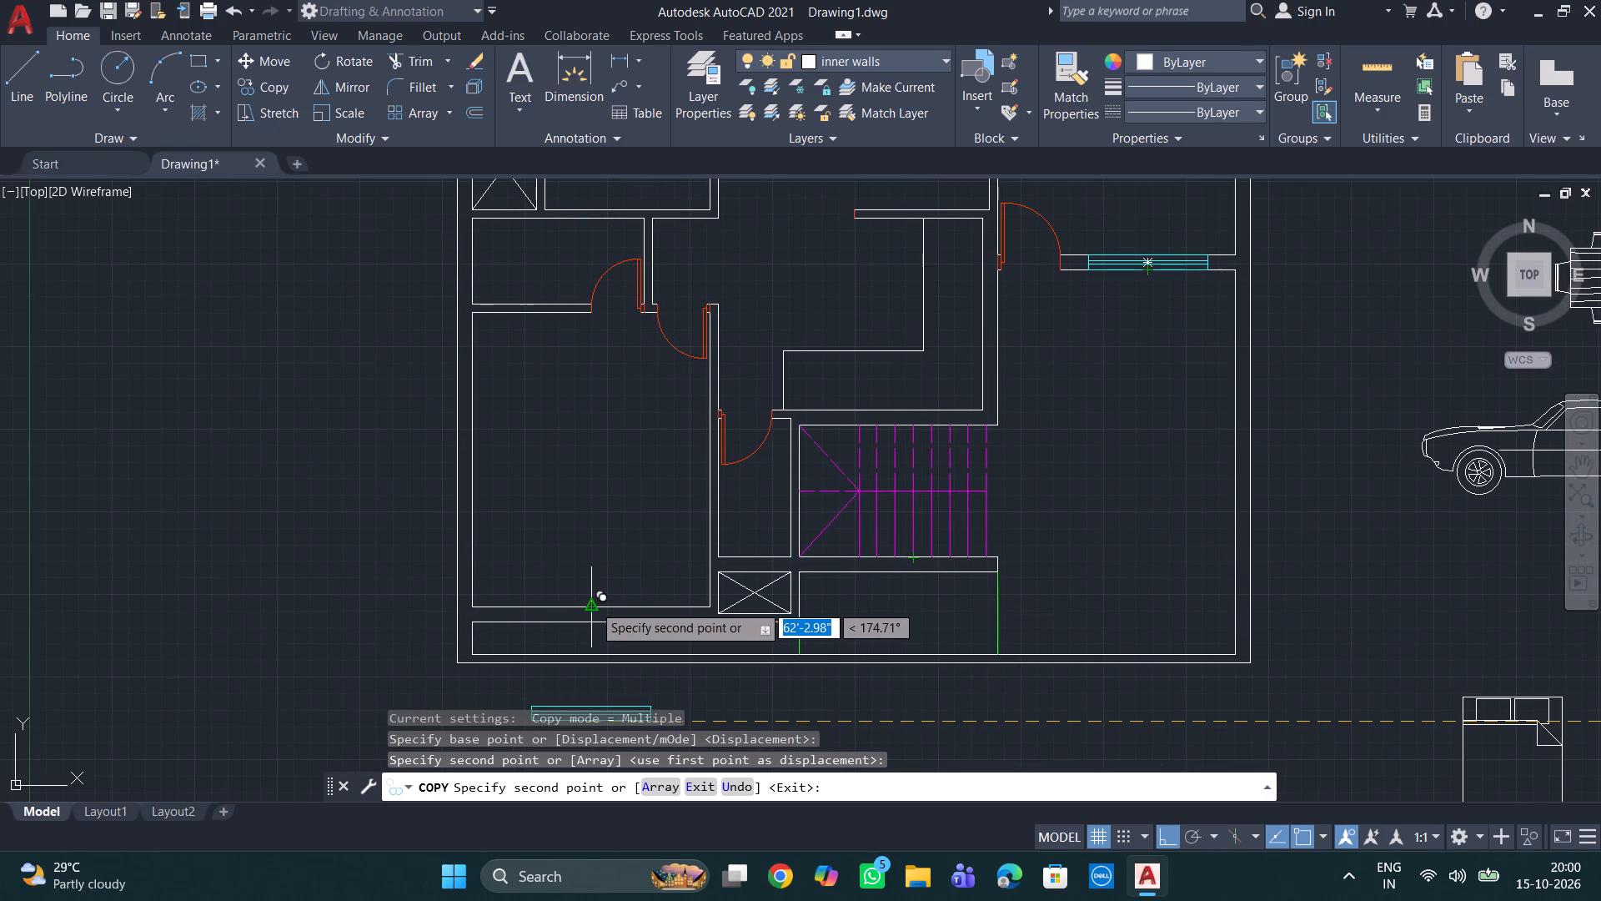
pyautogui.click(589, 626)
pyautogui.scroll(-2, 886, 678)
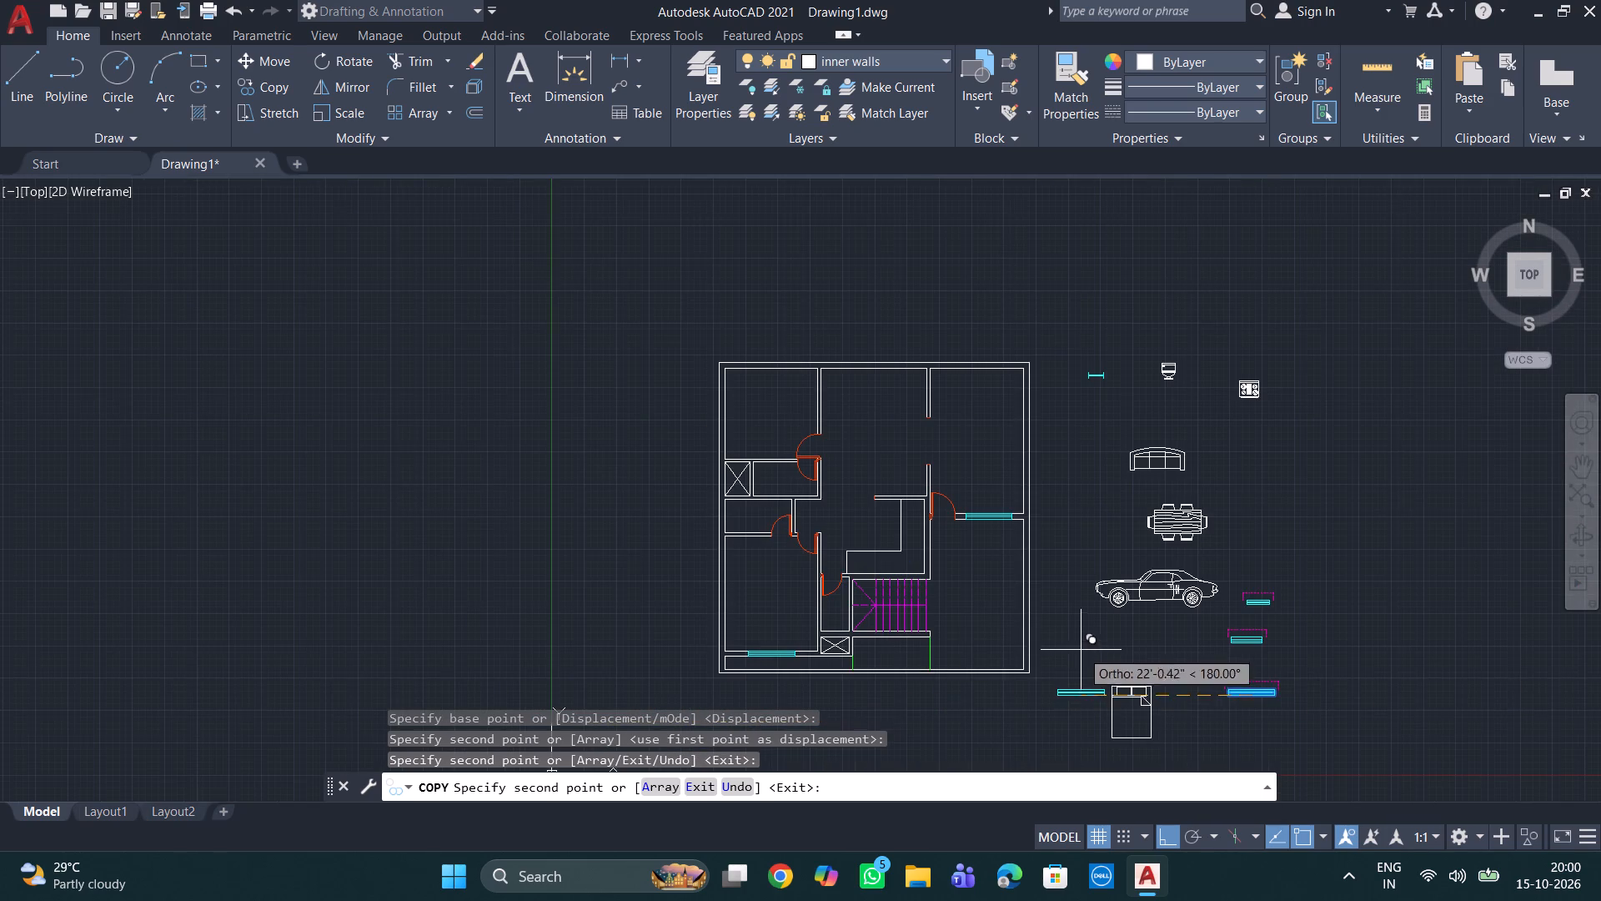
pyautogui.moveTo(1081, 650); pyautogui.dragTo(895, 591, button='middle')
pyautogui.press('Escape')
pyautogui.press('Escape')
# Explode the middle one of the three window blocks, just north of the window3 pieces.
pyautogui.scroll(2, 1116, 598)
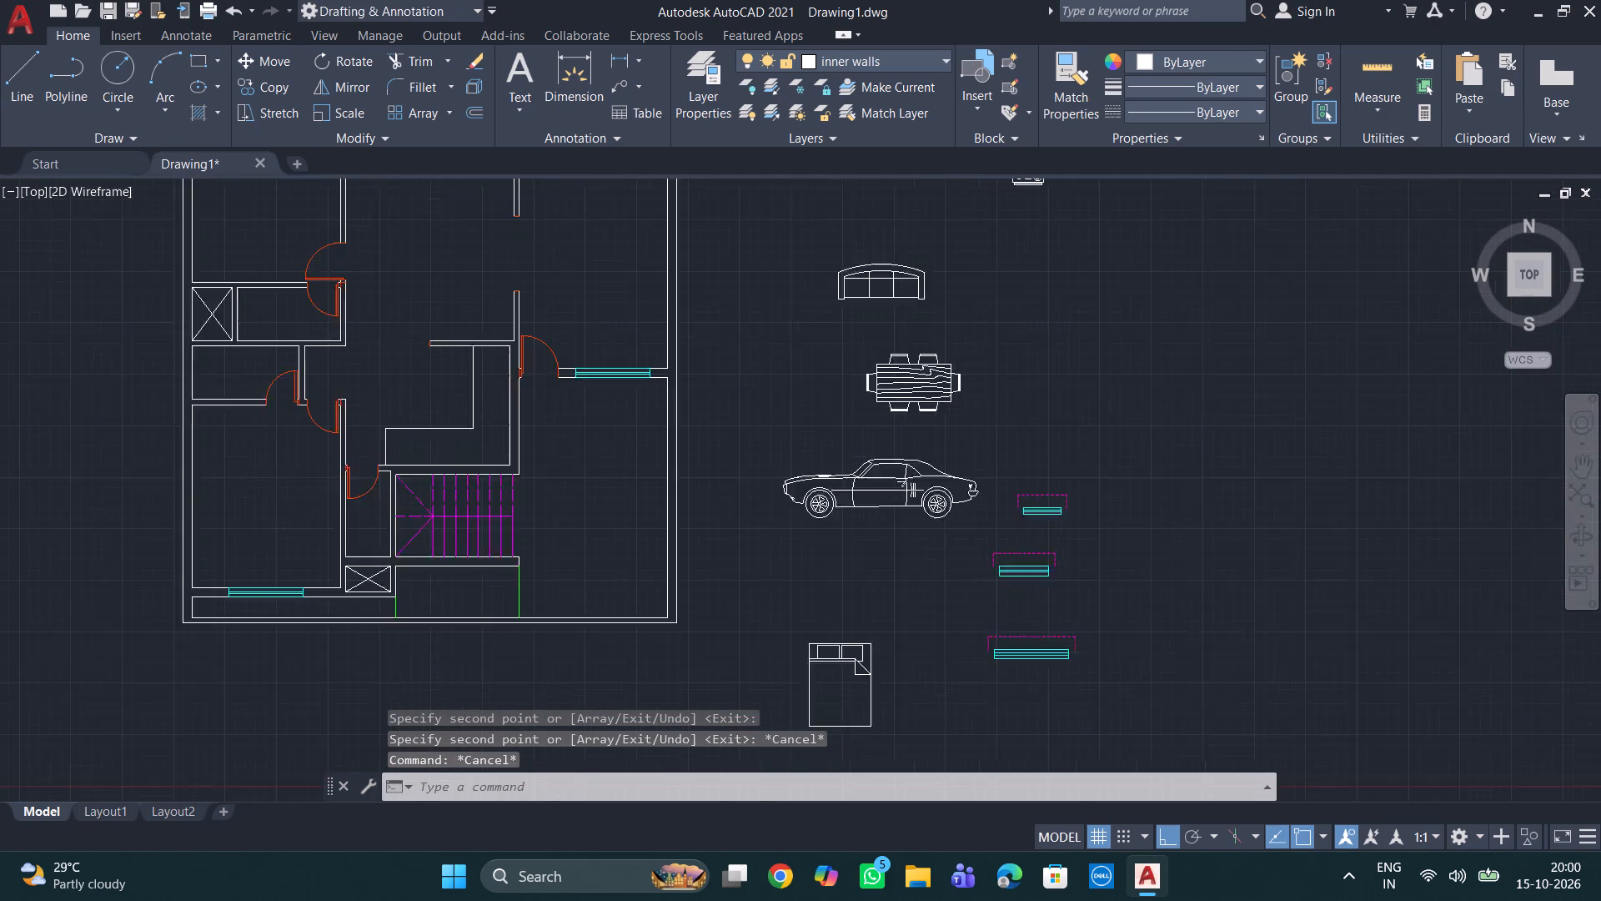
pyautogui.scroll(1, 1116, 598)
pyautogui.click(876, 542)
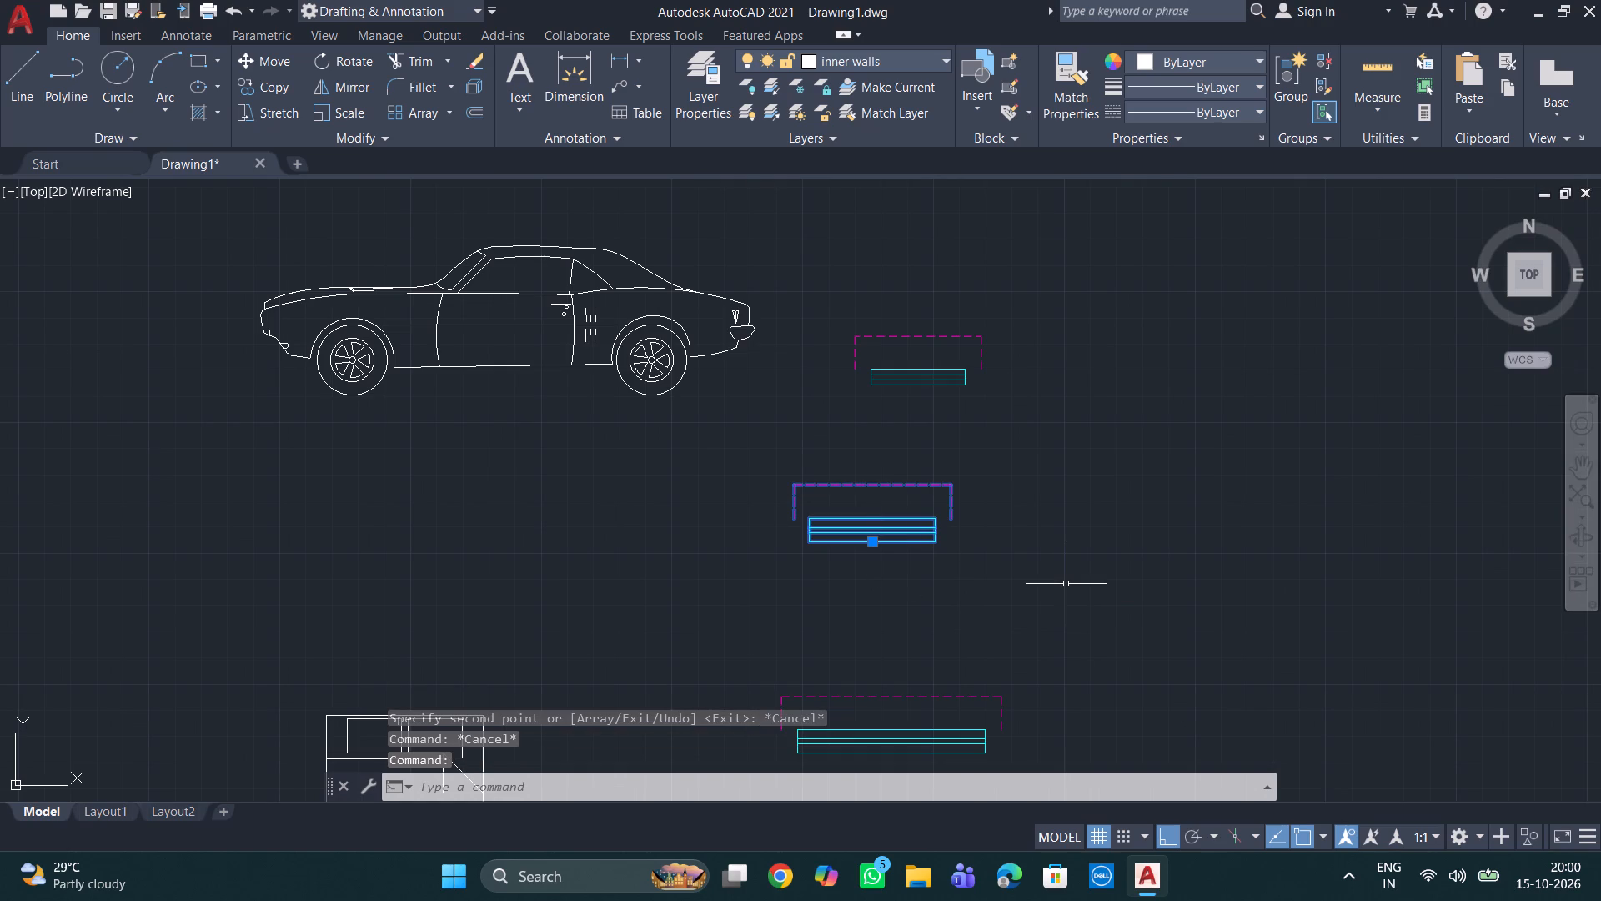
pyautogui.press('x')
pyautogui.press('Return')
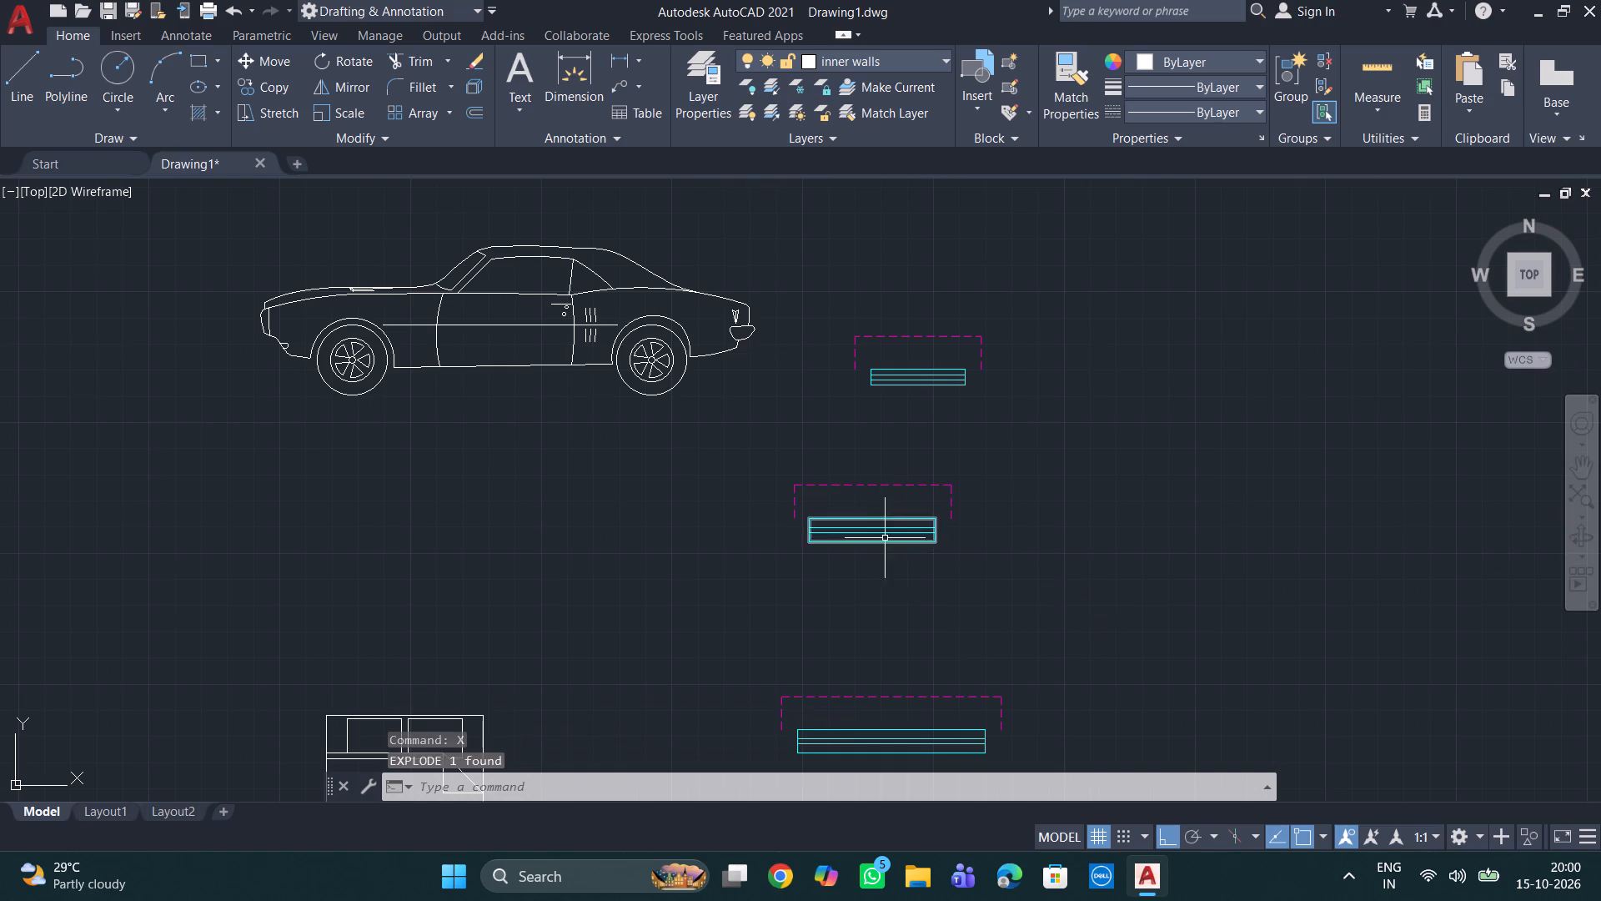
# Copy the middle window's cyan glazing into the wall between the staircase and the counter room to its north, then finish copying.
pyautogui.click(892, 558)
pyautogui.click(869, 515)
pyautogui.press('c')
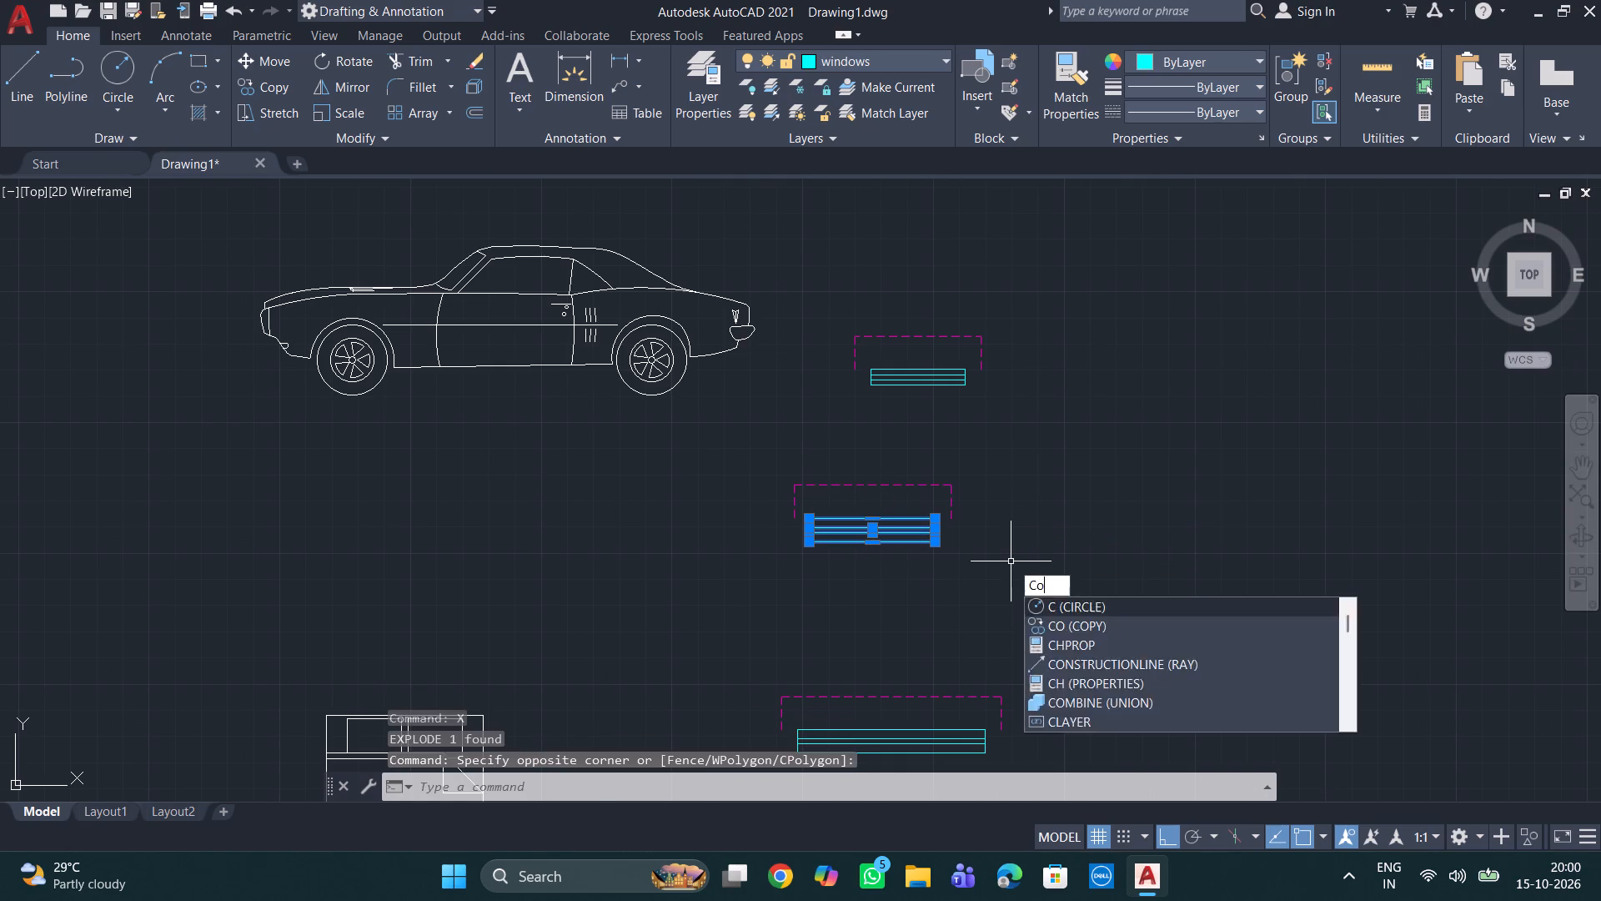
pyautogui.press('o')
pyautogui.press('Return')
pyautogui.click(876, 539)
pyautogui.scroll(-5, 816, 542)
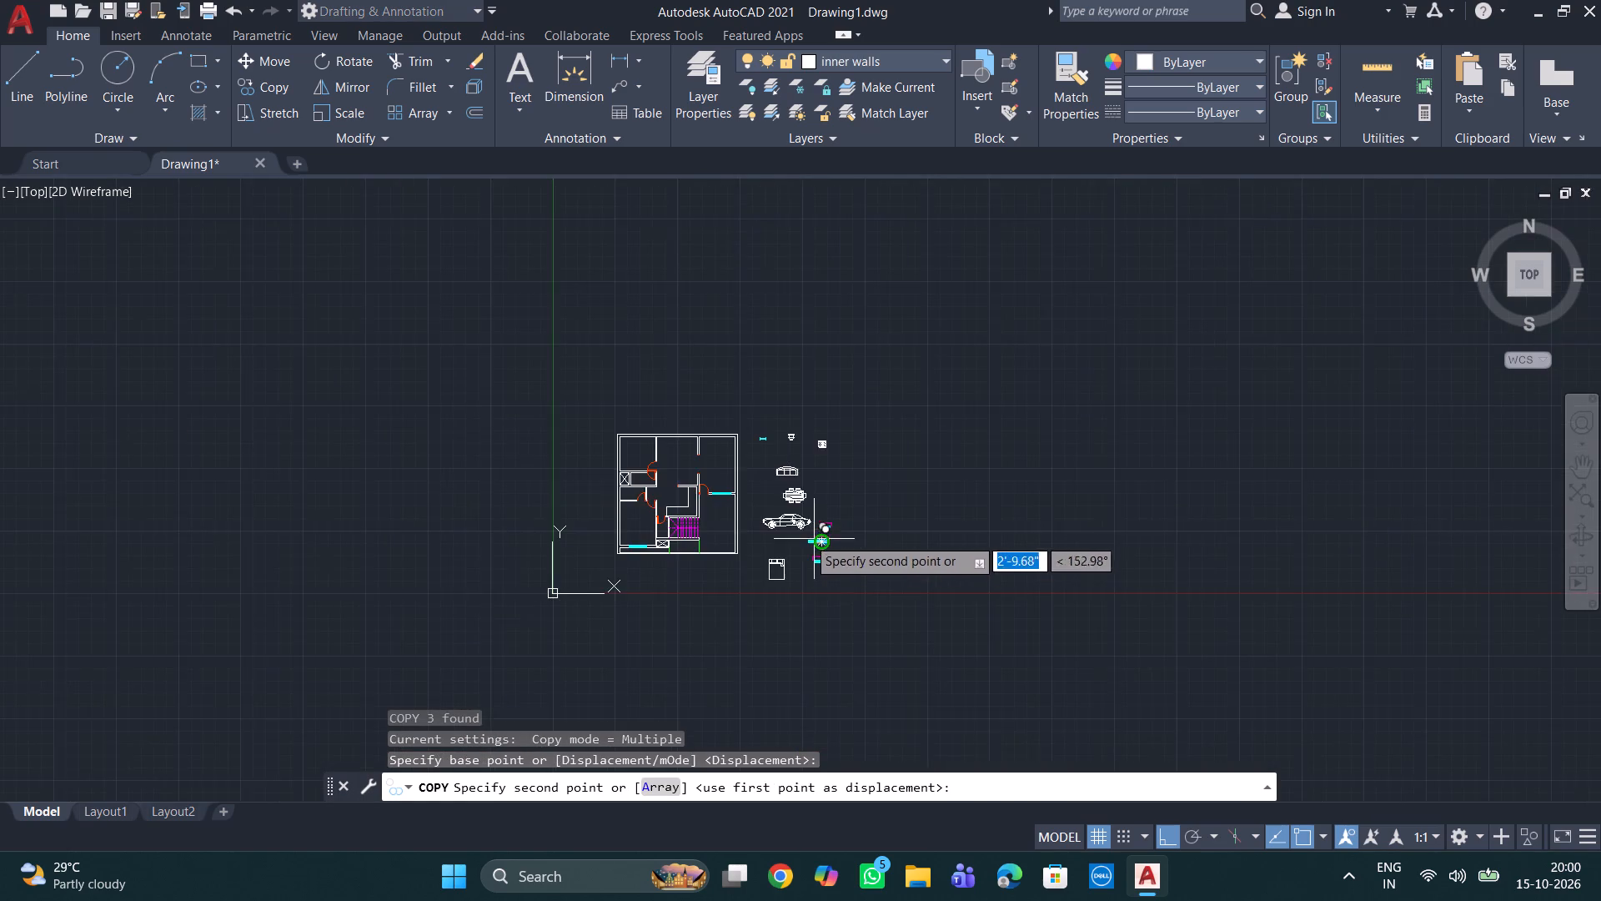
pyautogui.moveTo(795, 523); pyautogui.dragTo(900, 581, button='middle')
pyautogui.scroll(4, 806, 550)
pyautogui.moveTo(795, 567); pyautogui.dragTo(991, 452, button='middle')
pyautogui.scroll(1, 884, 574)
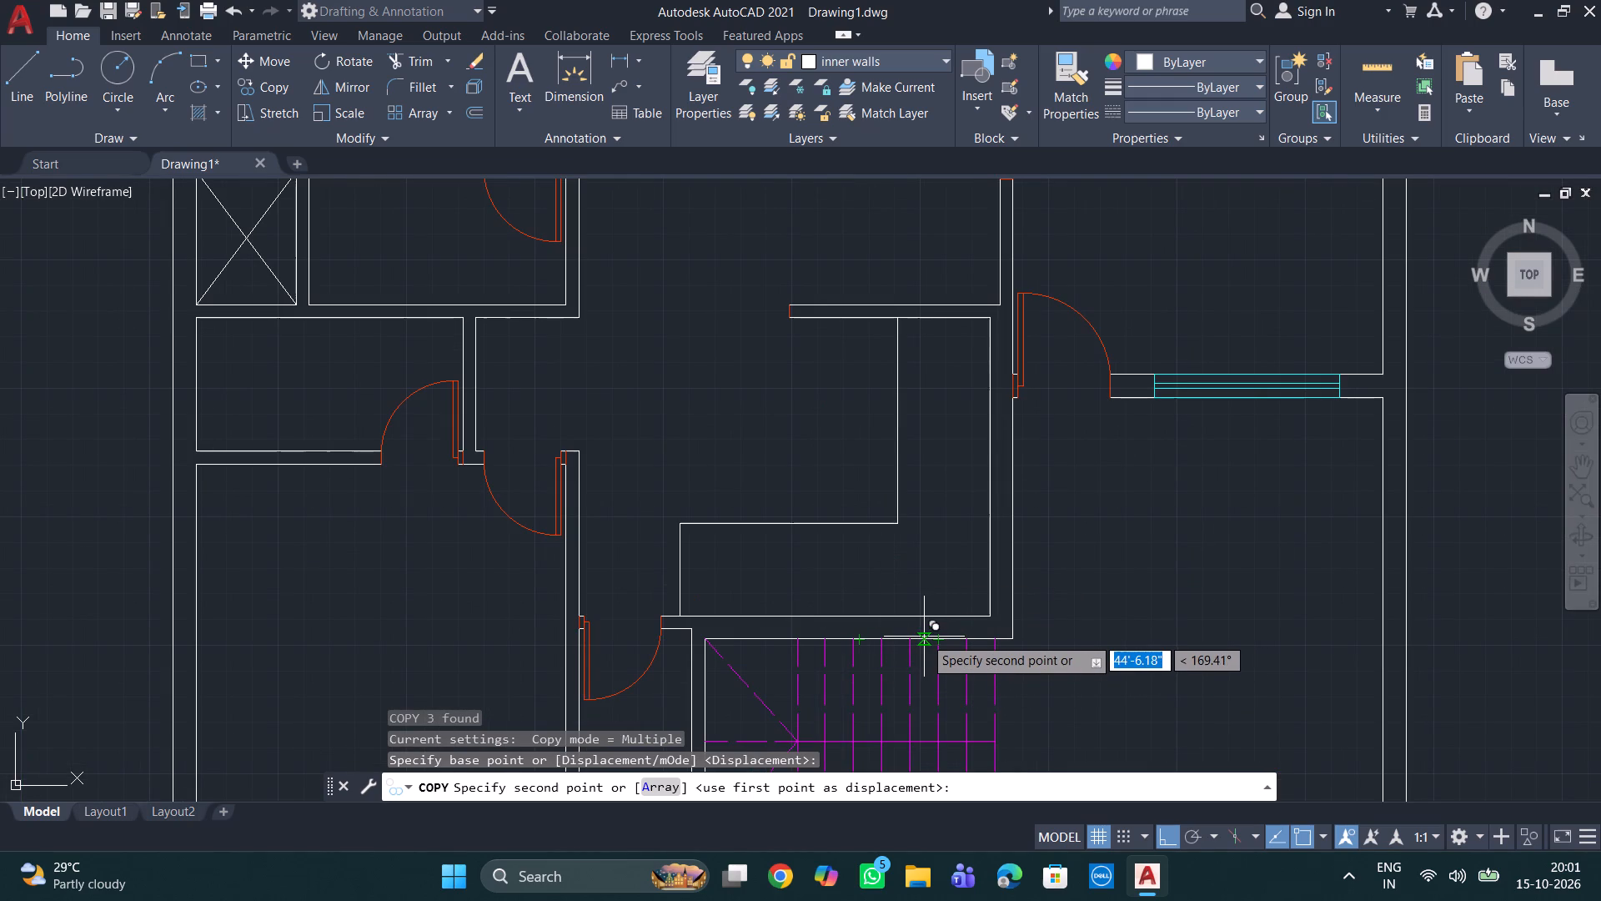
pyautogui.click(924, 638)
pyautogui.scroll(-2, 1102, 669)
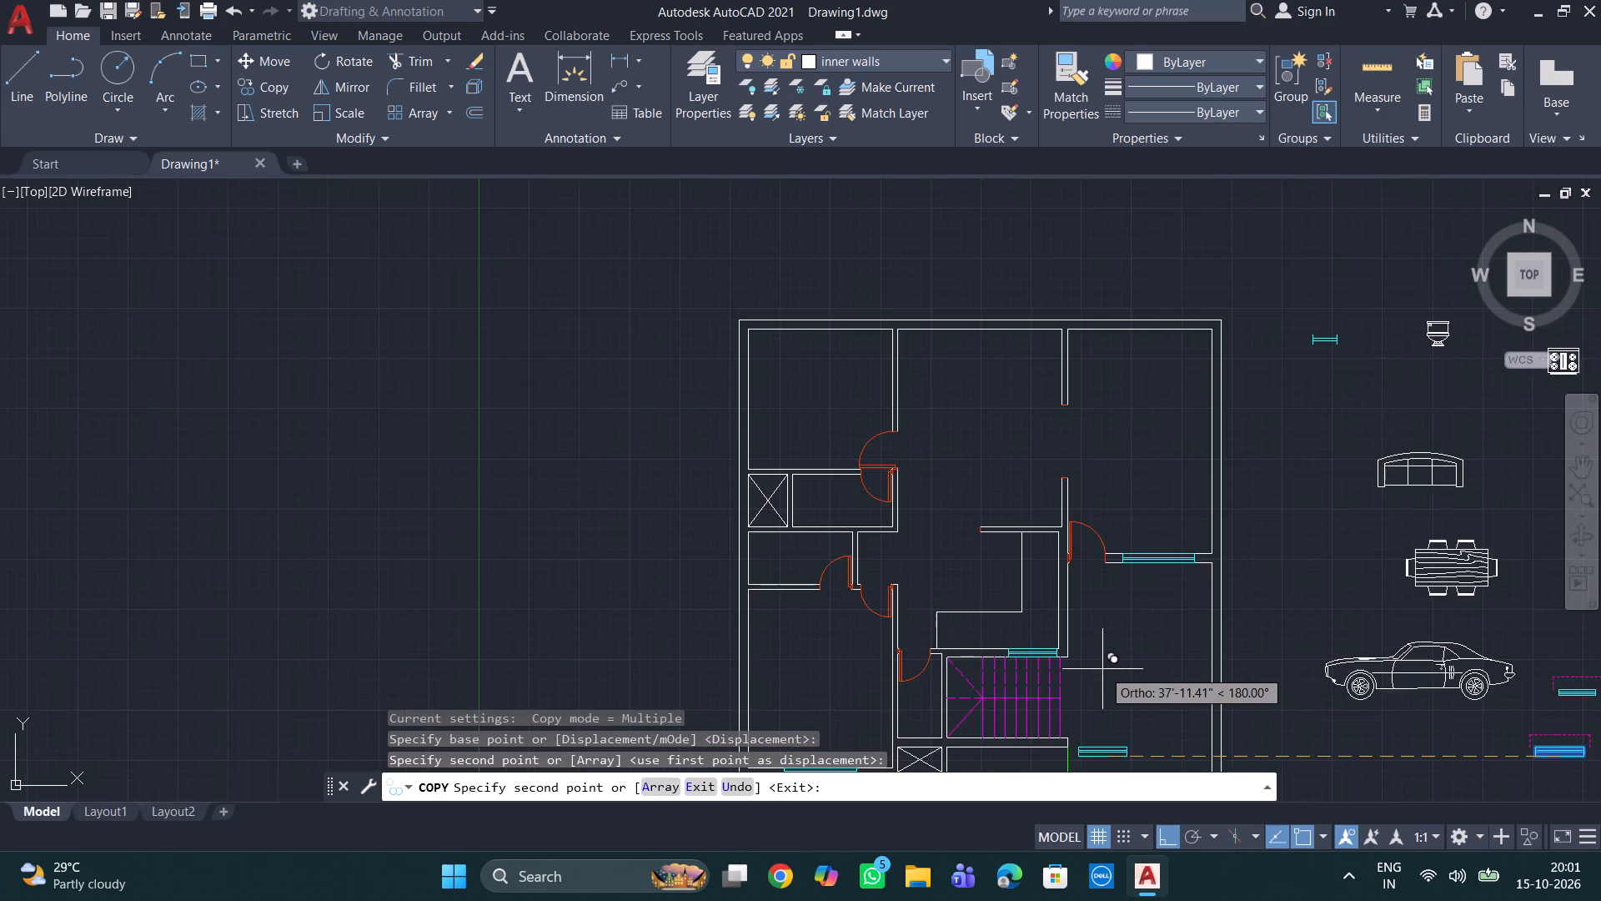
pyautogui.moveTo(1102, 669); pyautogui.dragTo(1221, 616, button='middle')
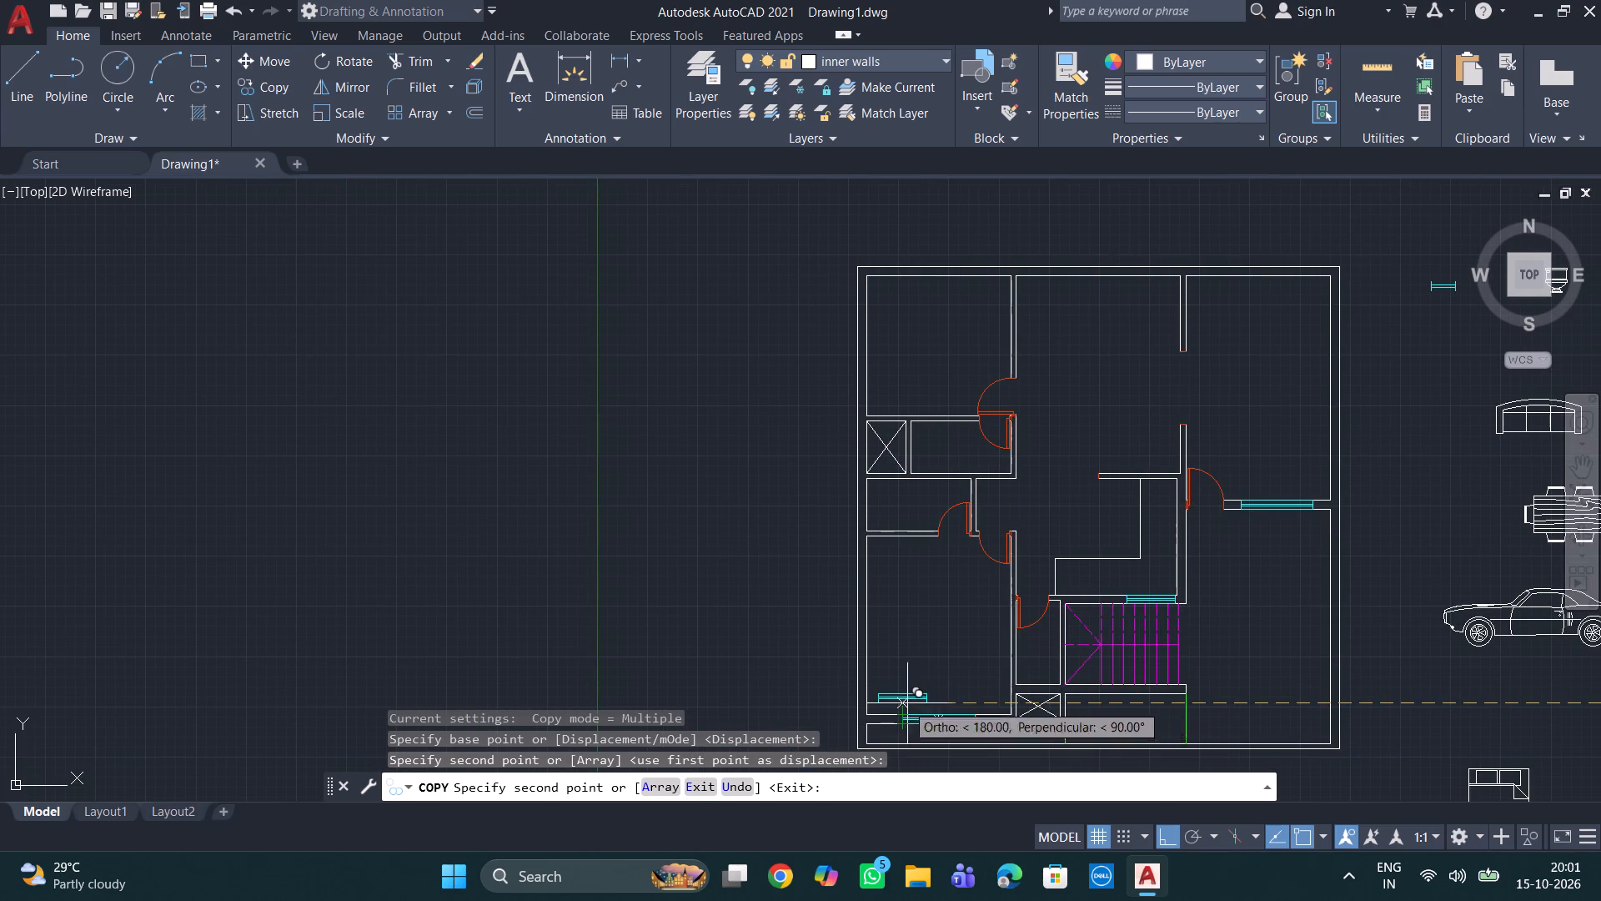
pyautogui.scroll(2, 1113, 724)
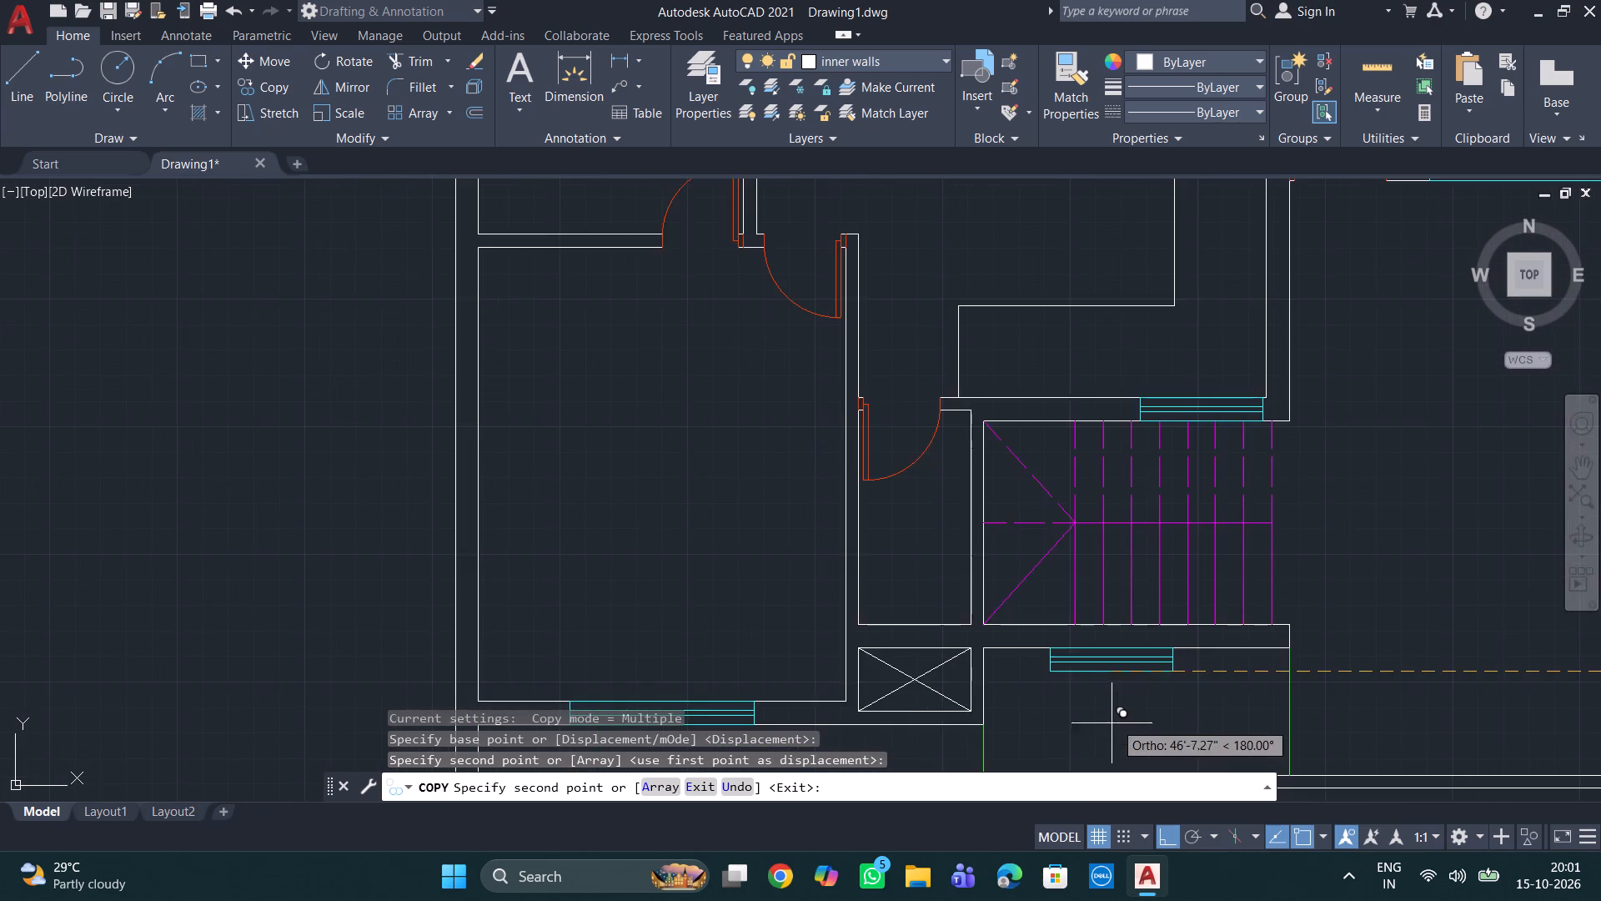
pyautogui.scroll(-2, 1276, 712)
pyautogui.moveTo(1332, 652); pyautogui.dragTo(1190, 633, button='middle')
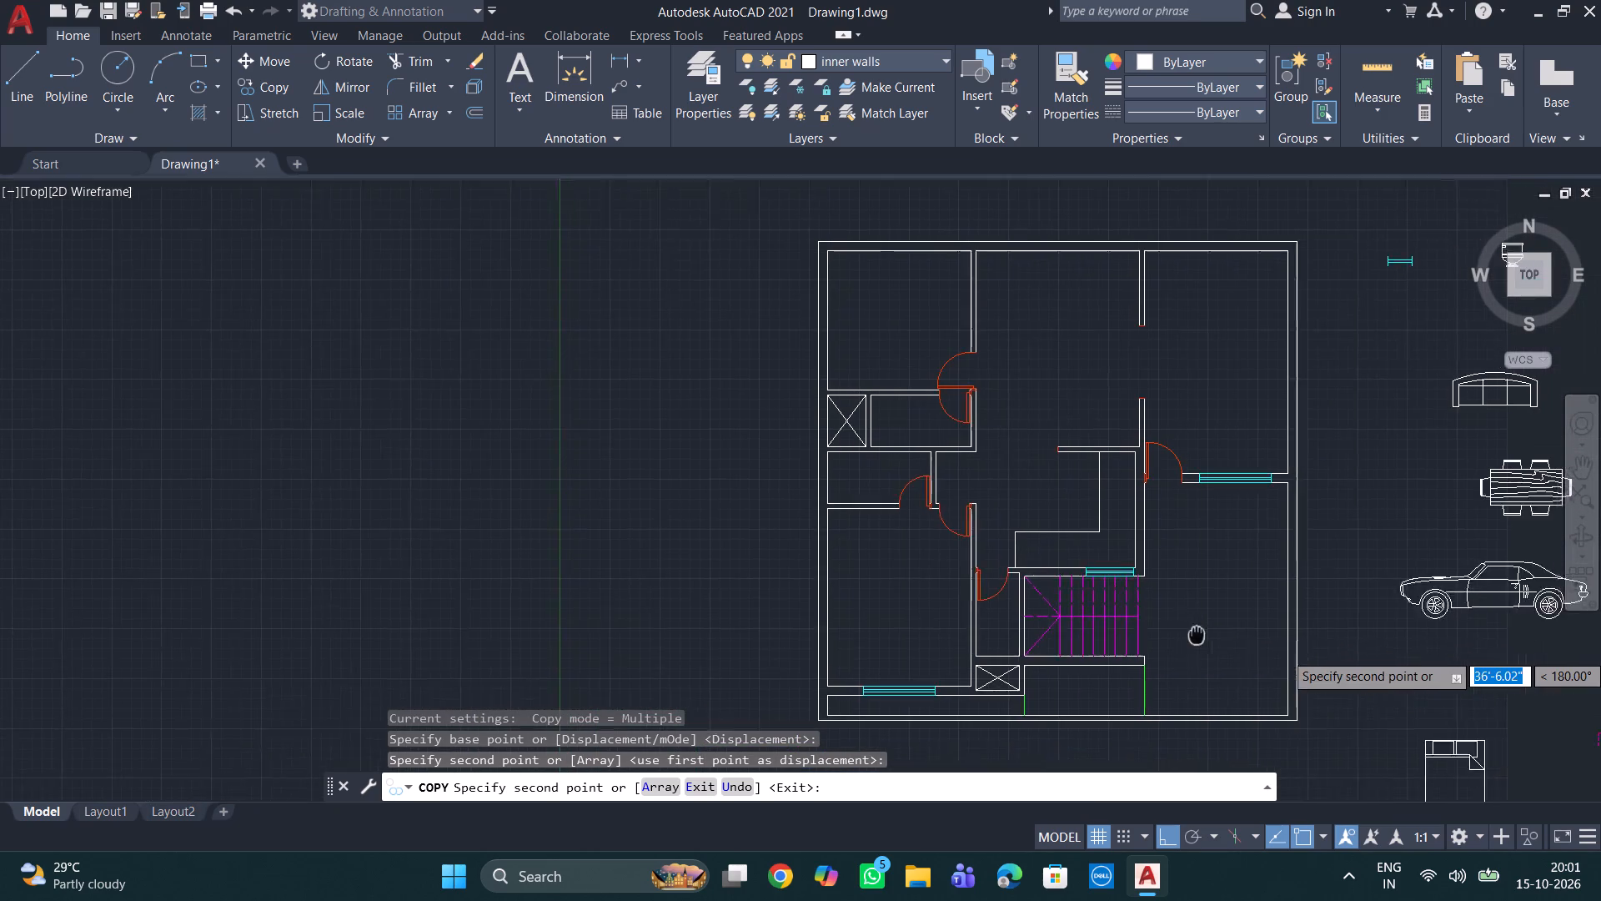
pyautogui.moveTo(1190, 633); pyautogui.dragTo(1081, 633, button='middle')
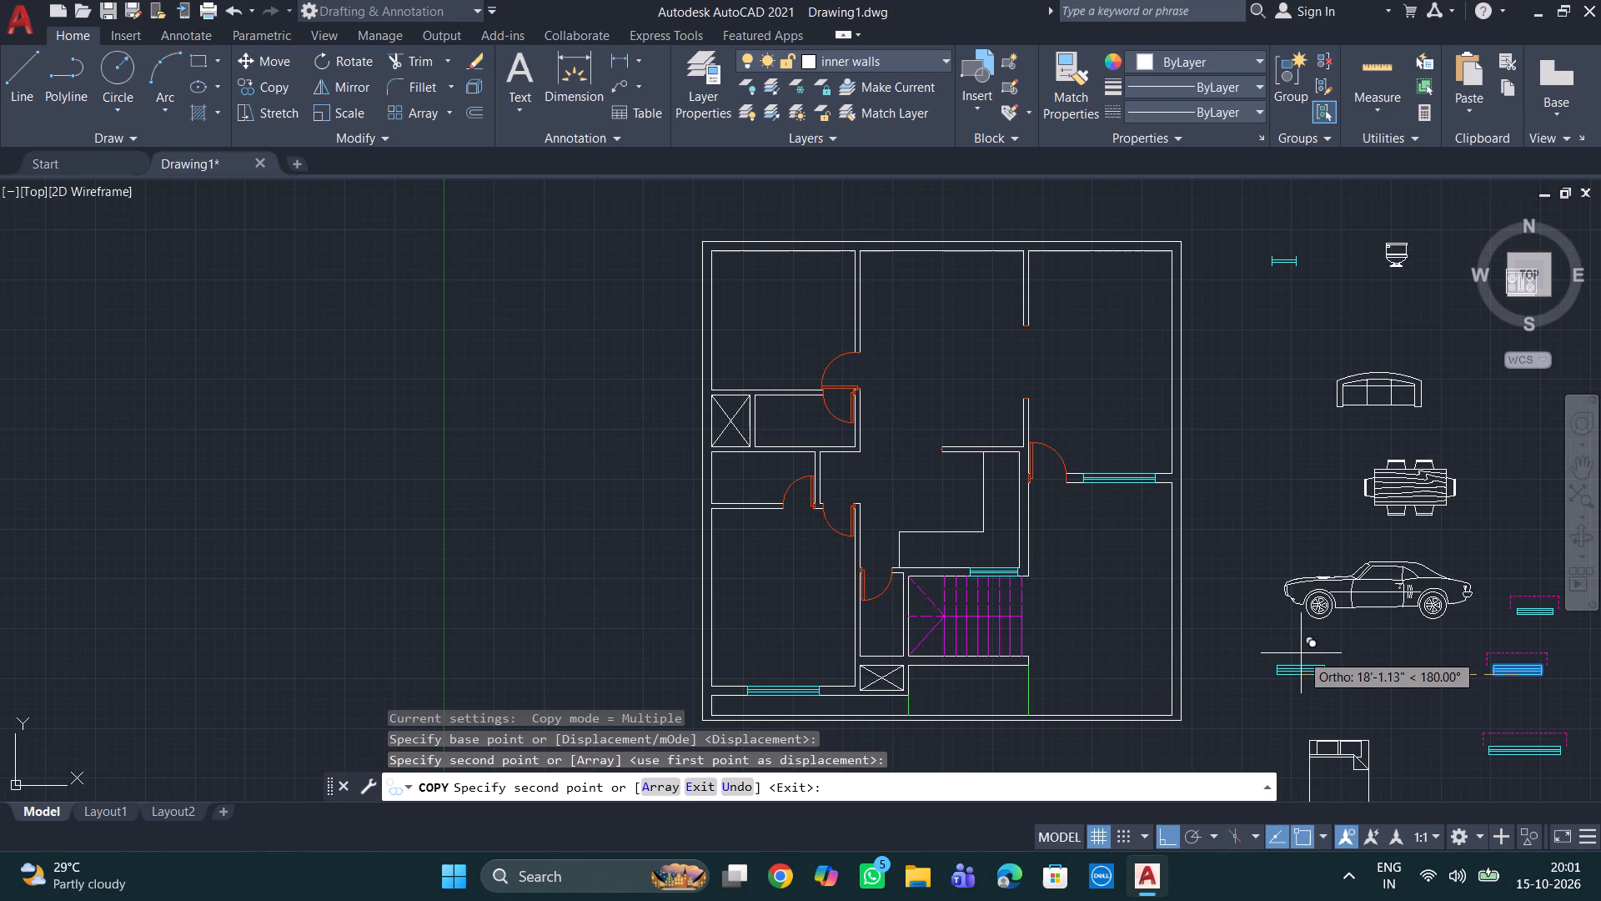
pyautogui.press('Escape')
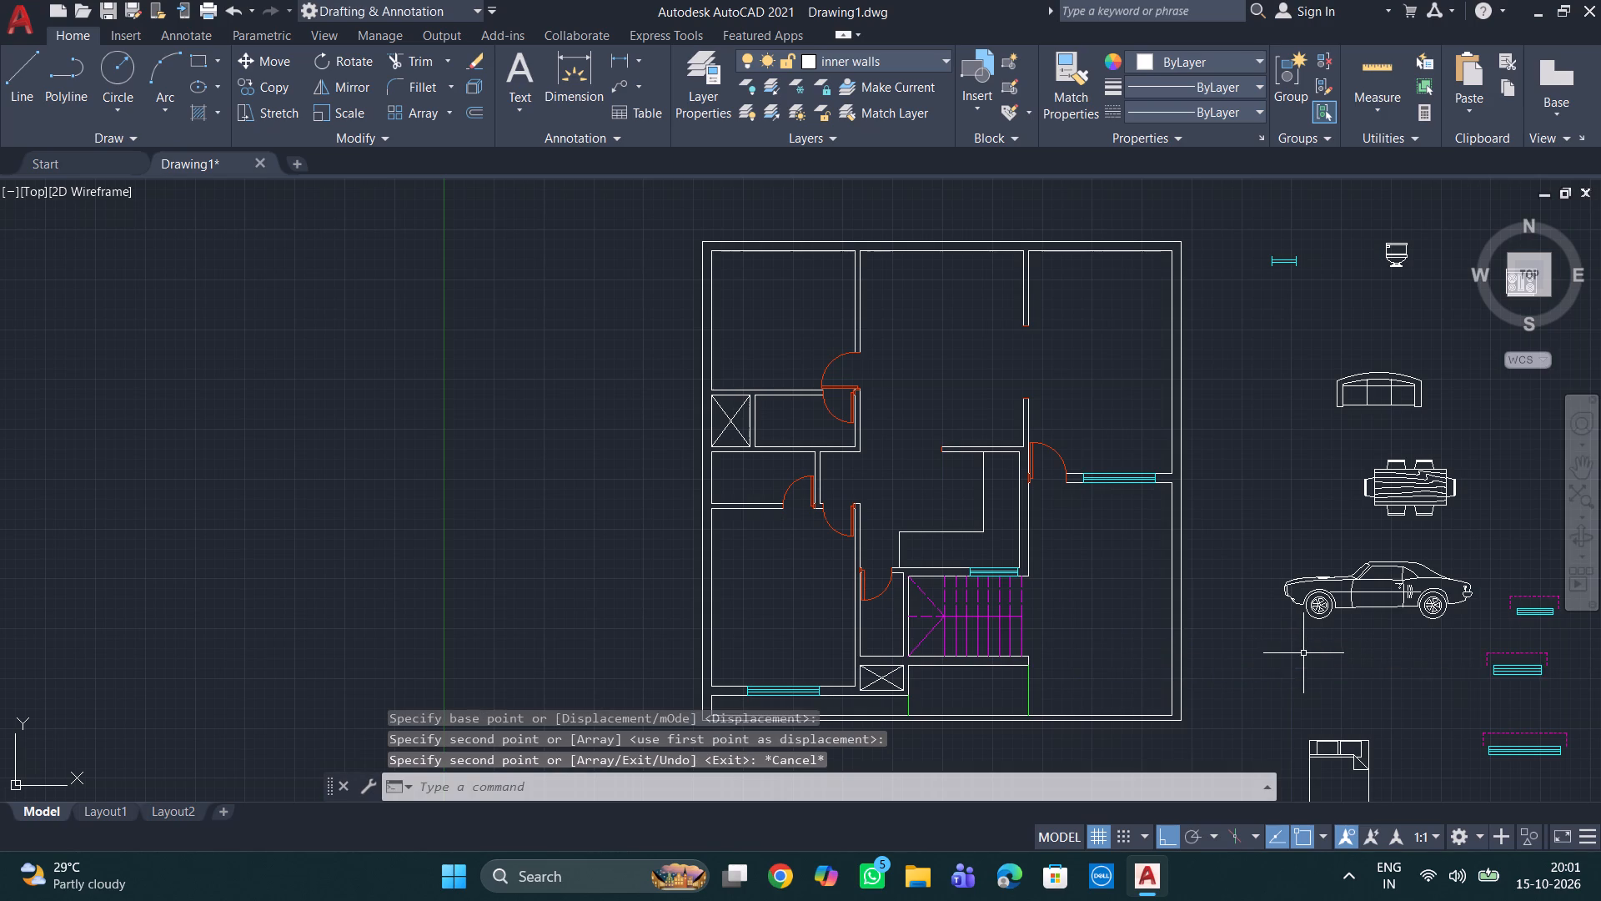
# Rotate the cyan glazing of the southernmost, widest window about its southeast corner so that it stands vertically.
pyautogui.scroll(-1, 1353, 660)
pyautogui.moveTo(1348, 660); pyautogui.dragTo(991, 557, button='middle')
pyautogui.scroll(2, 1087, 559)
pyautogui.scroll(1, 1138, 489)
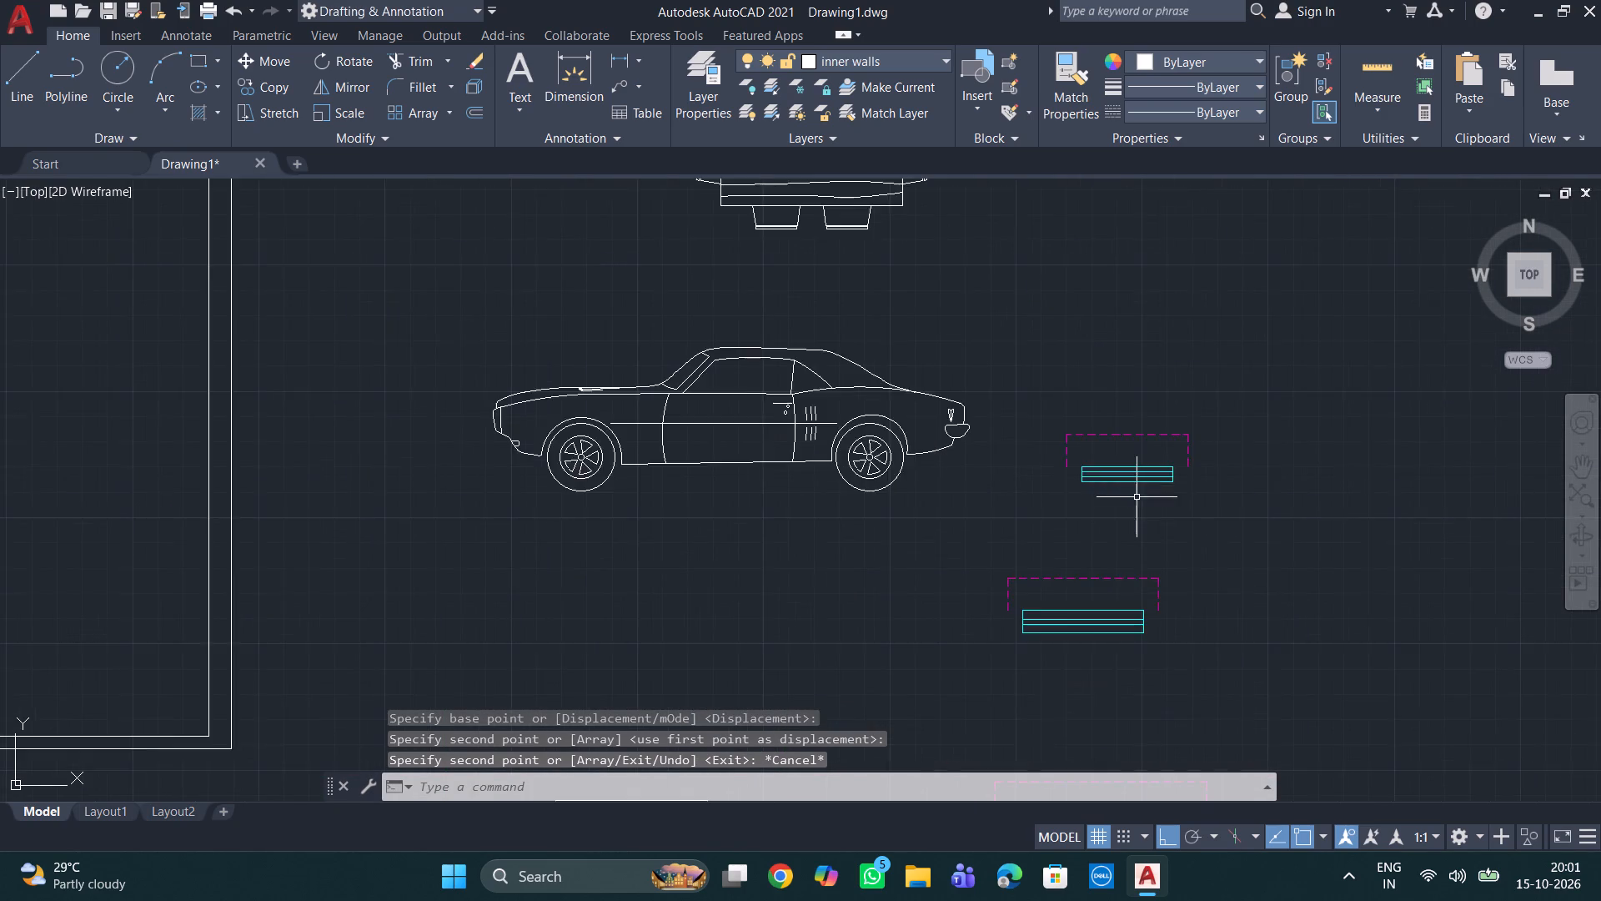
pyautogui.scroll(-2, 1137, 497)
pyautogui.scroll(1, 1122, 647)
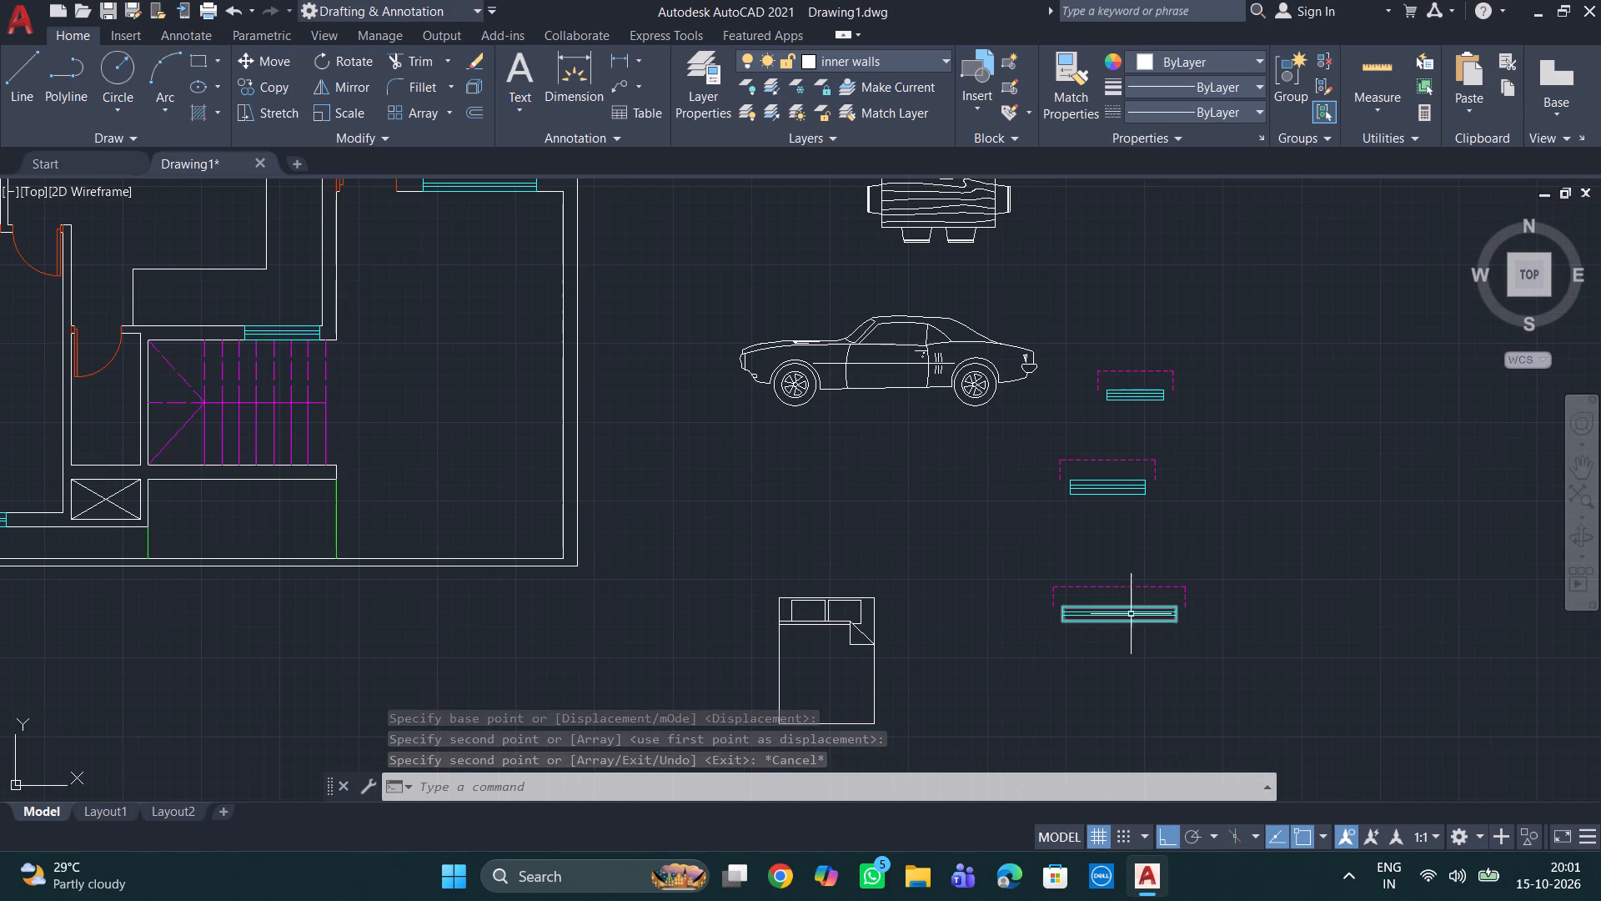
pyautogui.click(1145, 635)
pyautogui.click(1111, 595)
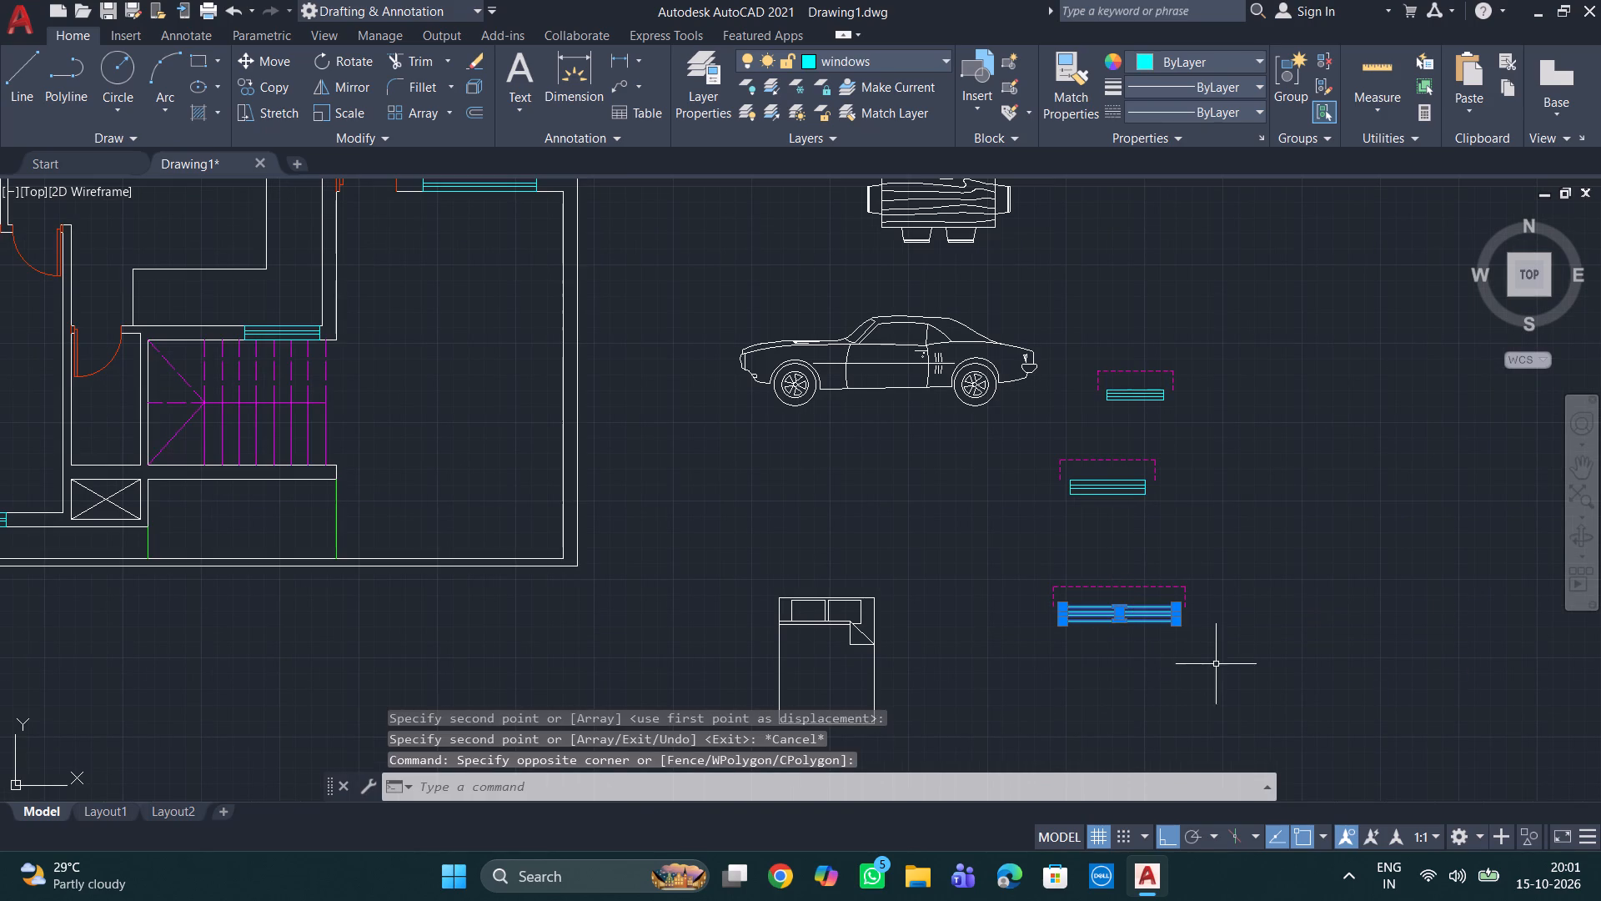
pyautogui.press('r')
pyautogui.press('o')
pyautogui.press('Return')
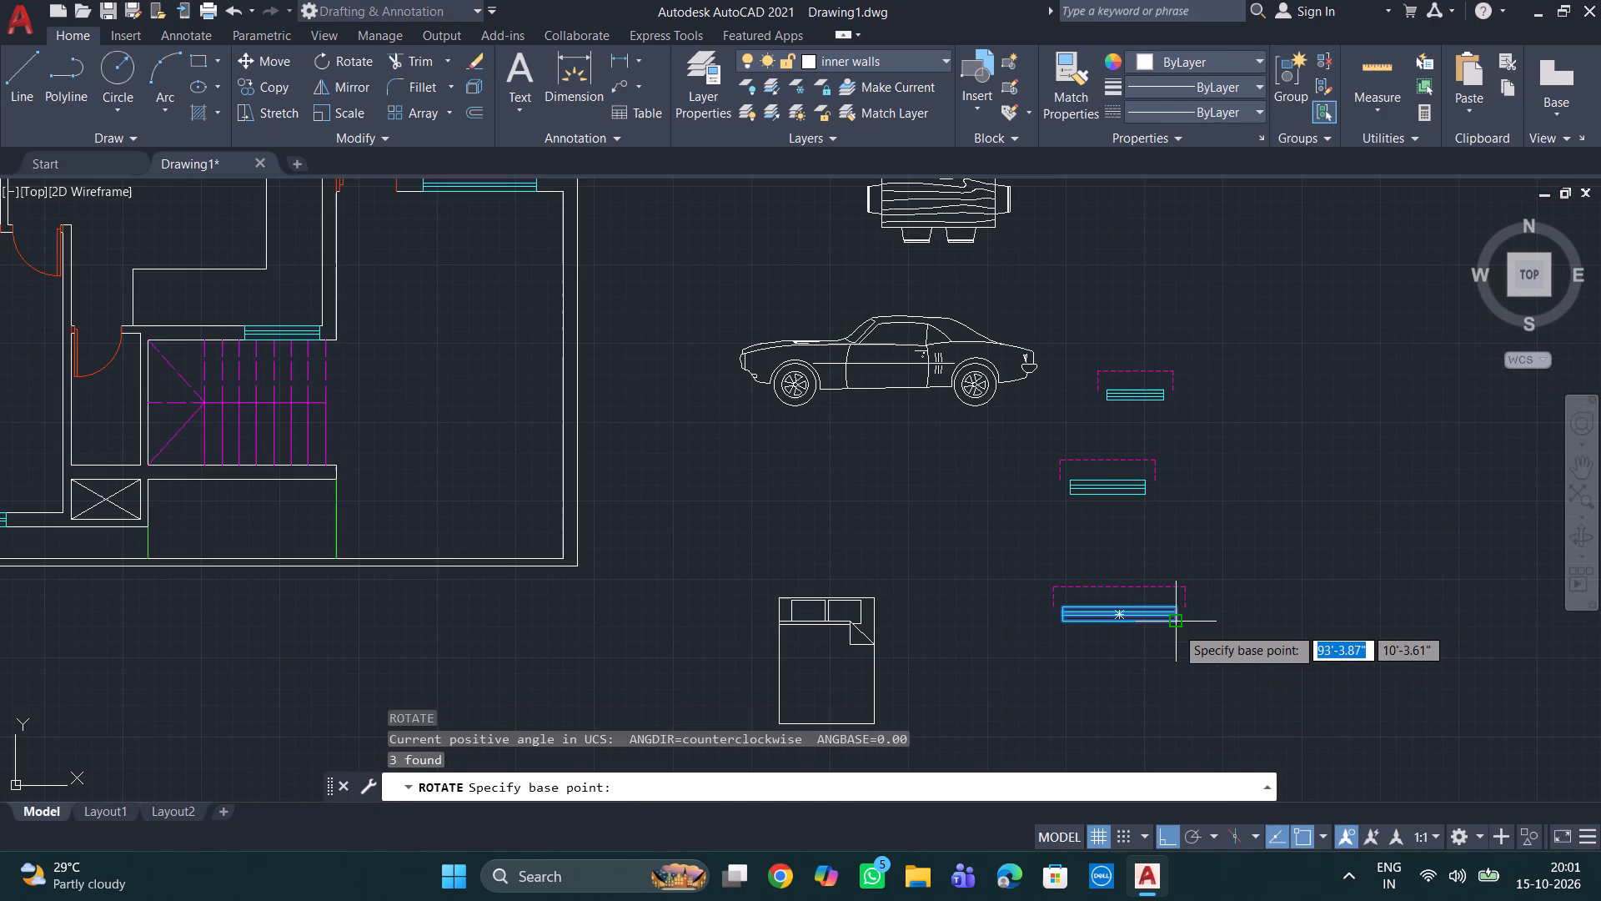
pyautogui.click(1176, 624)
pyautogui.click(1138, 710)
# Copy the vertical glazing from its west edge midpoint into the wall between the counter room and the southeast room, then finish copying.
pyautogui.moveTo(1270, 555); pyautogui.dragTo(1258, 555)
pyautogui.click(1111, 512)
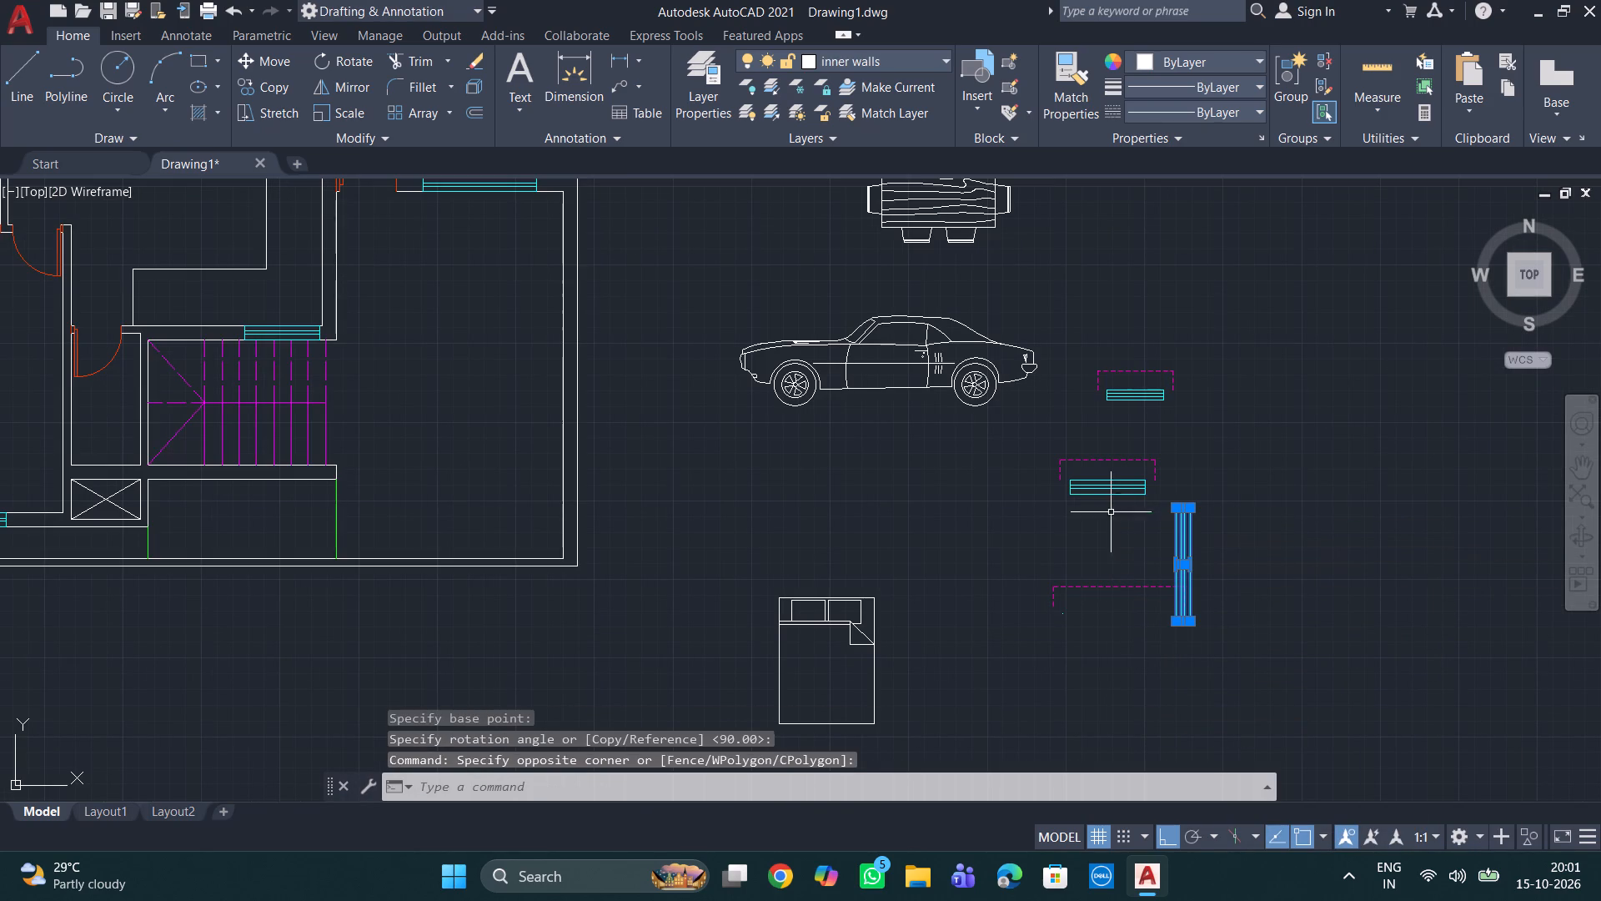
pyautogui.press('c')
pyautogui.press('o')
pyautogui.press('Return')
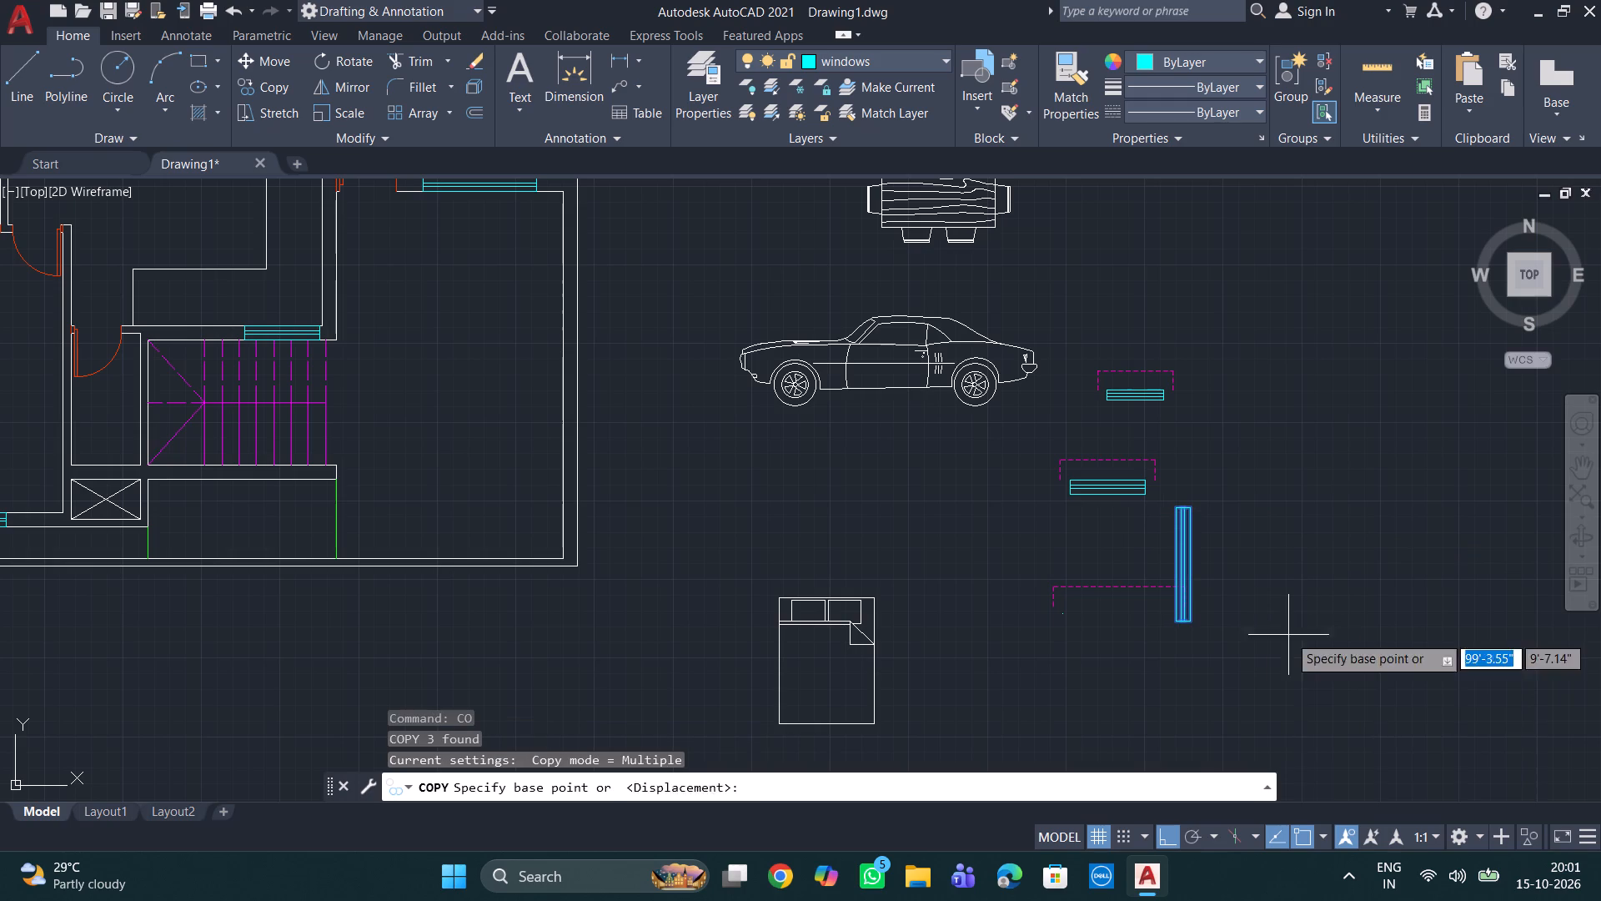
pyautogui.click(1175, 565)
pyautogui.scroll(-2, 762, 501)
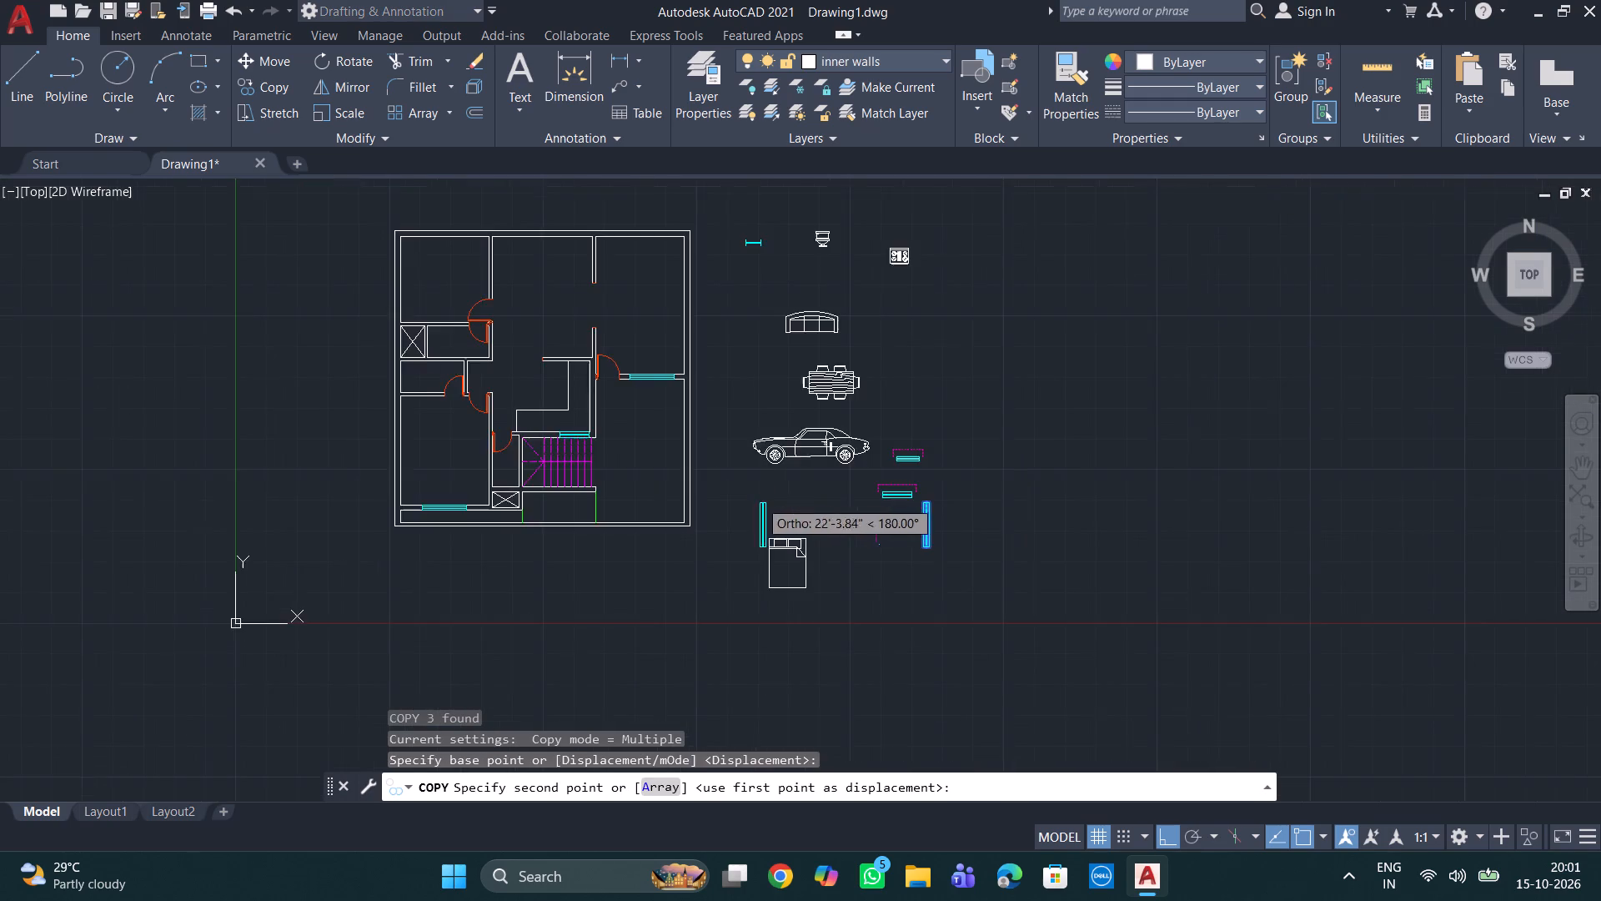
pyautogui.moveTo(748, 490); pyautogui.dragTo(953, 573, button='middle')
pyautogui.scroll(1, 775, 519)
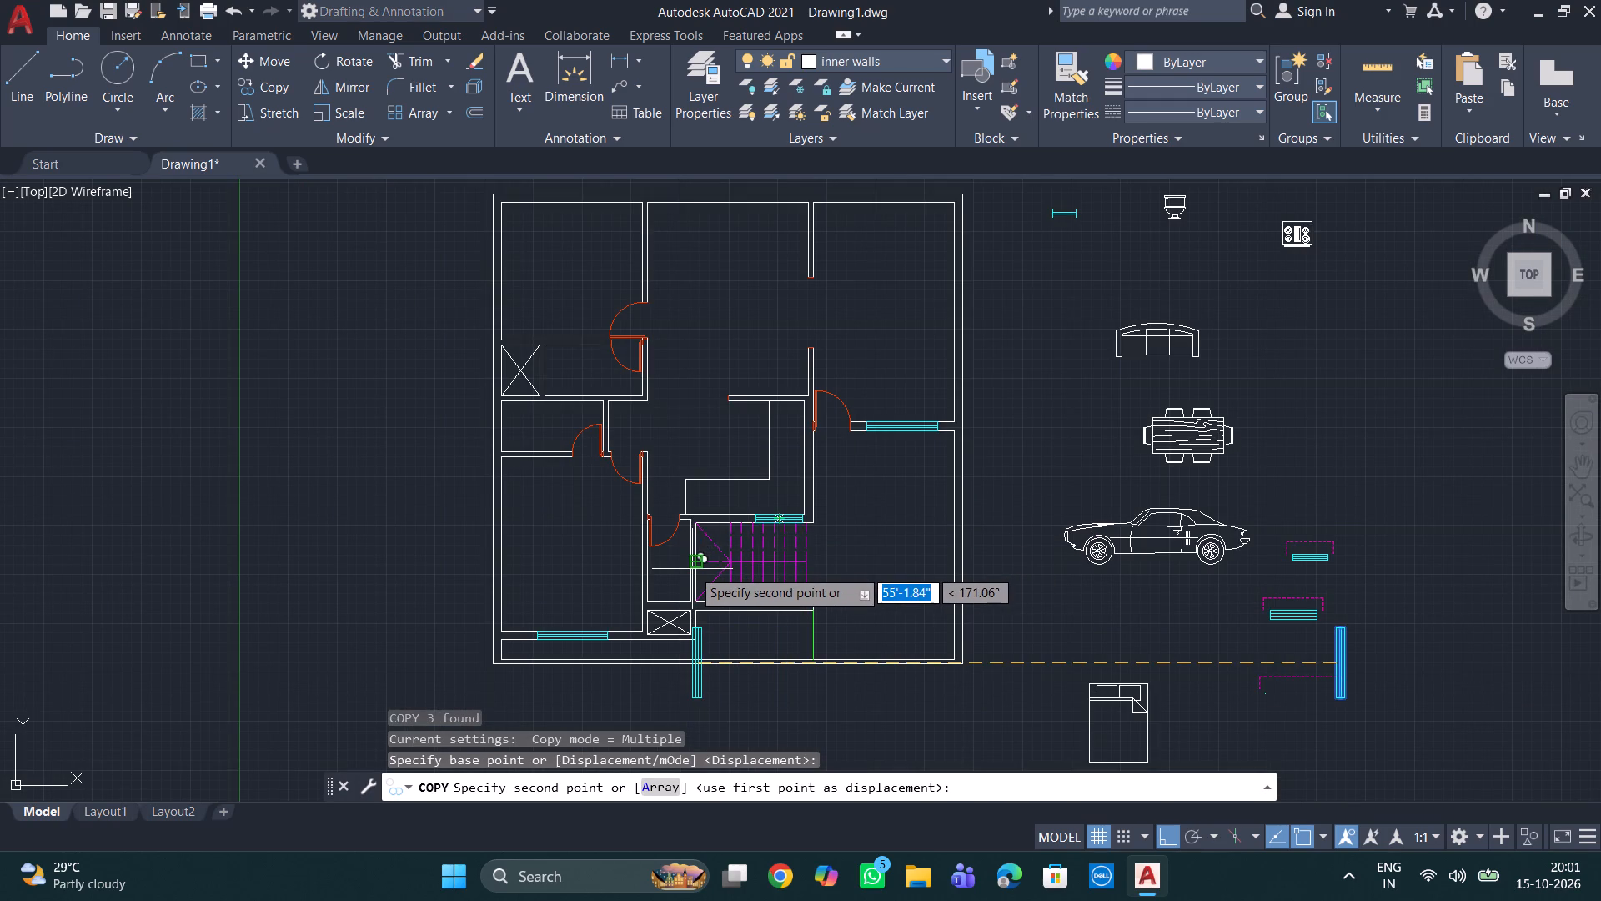
pyautogui.scroll(2, 826, 466)
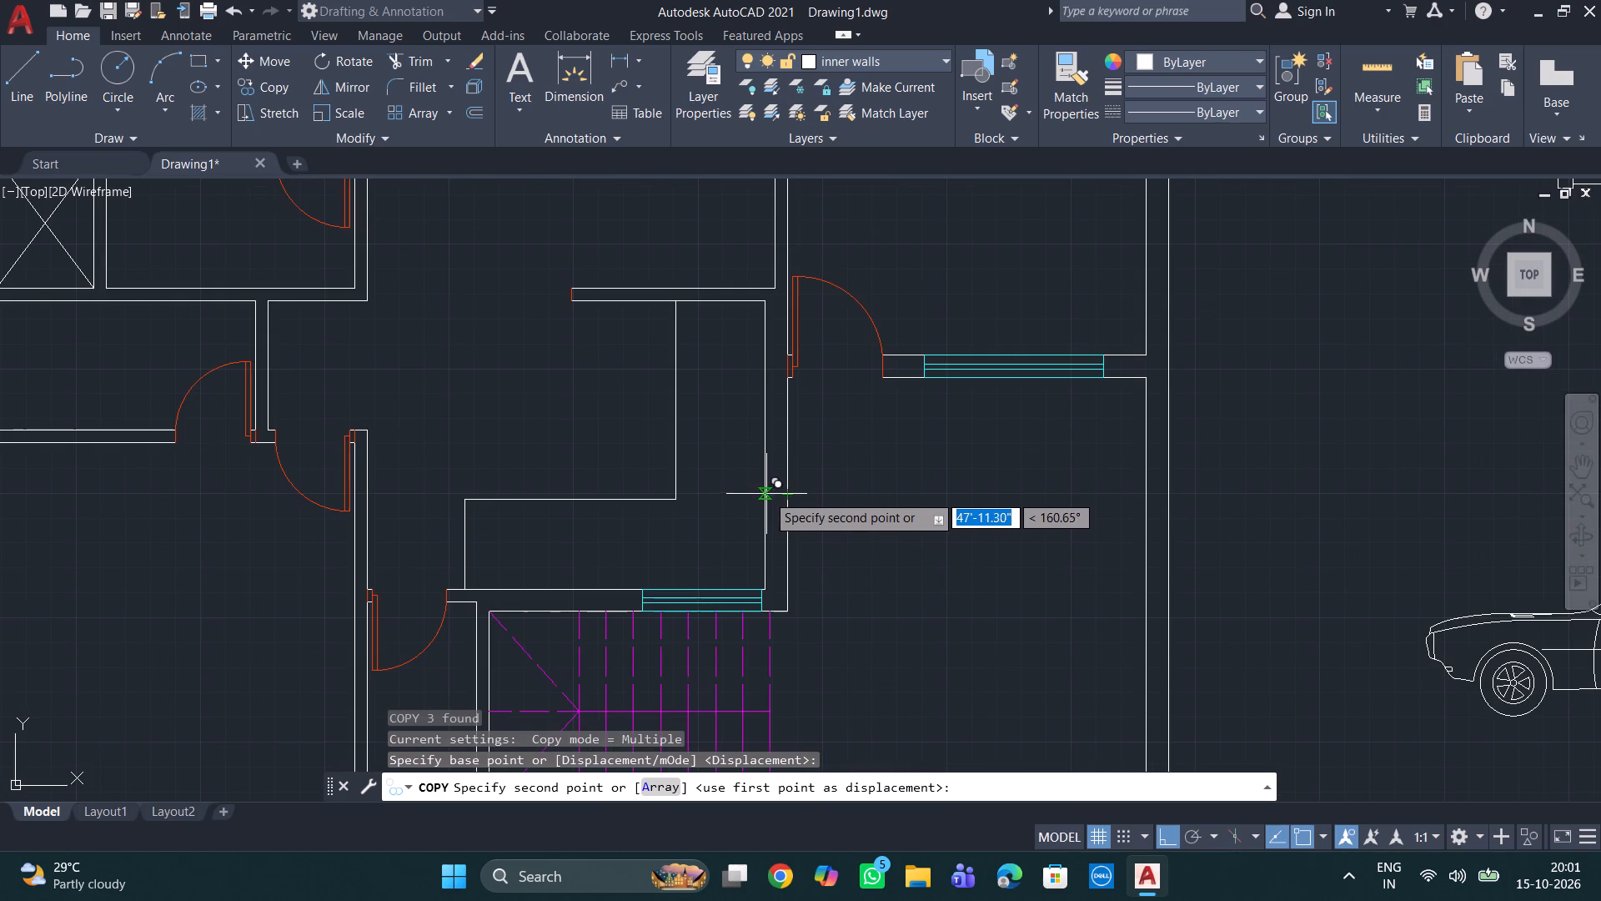
pyautogui.click(765, 495)
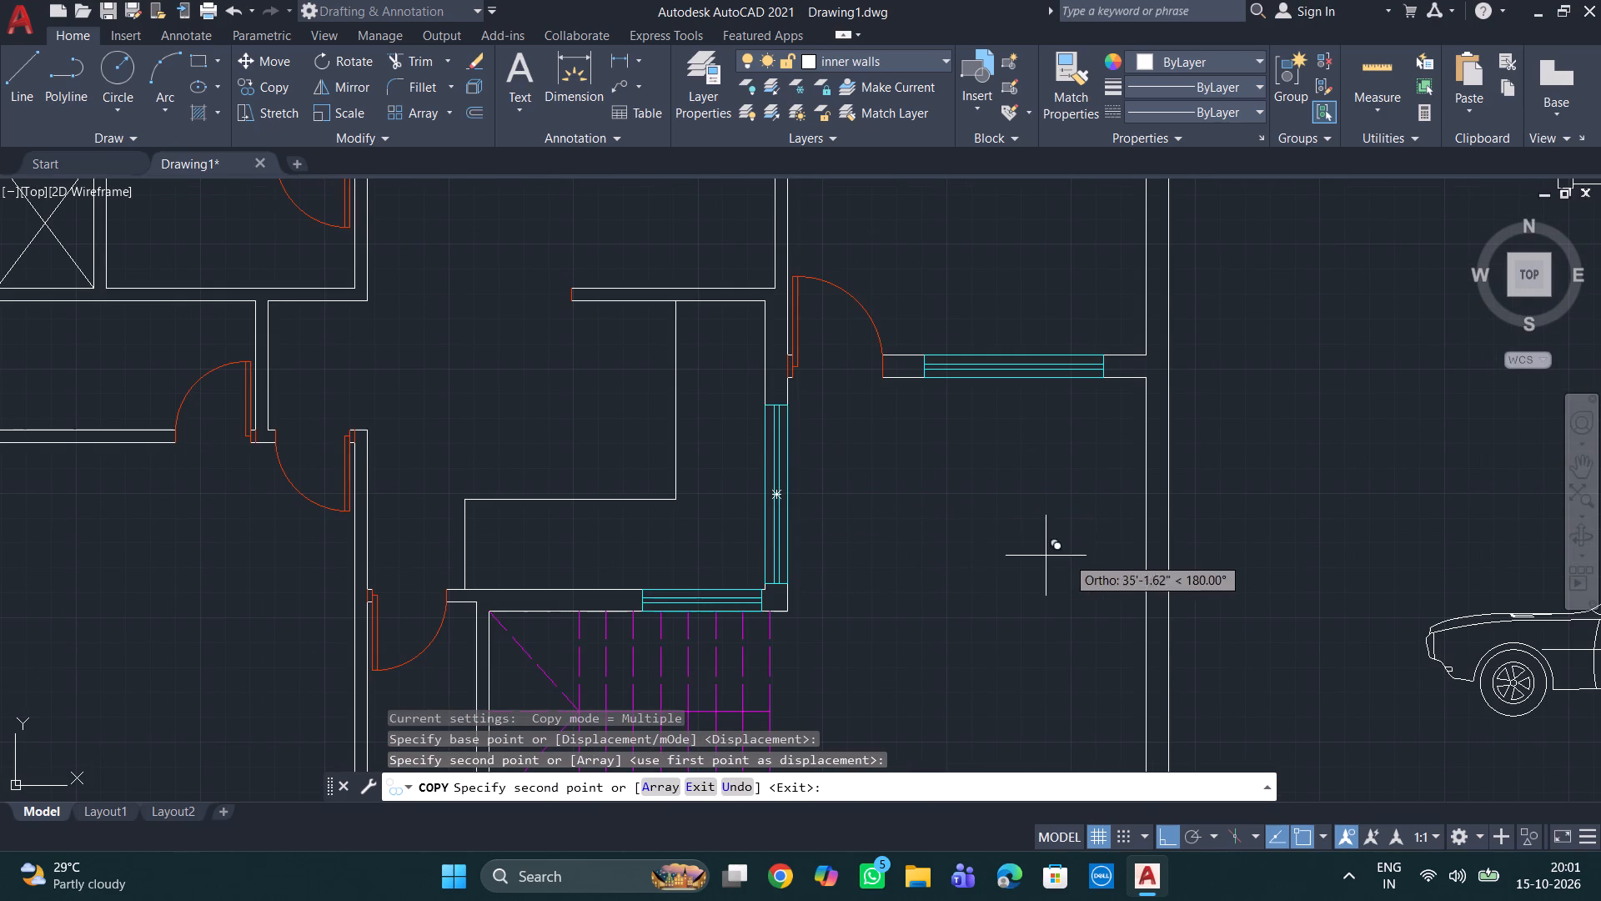
pyautogui.press('Escape')
# Explode the northernmost, smallest of the three window blocks beside the car.
pyautogui.scroll(-1, 1337, 604)
pyautogui.moveTo(1327, 587); pyautogui.dragTo(1300, 486, button='middle')
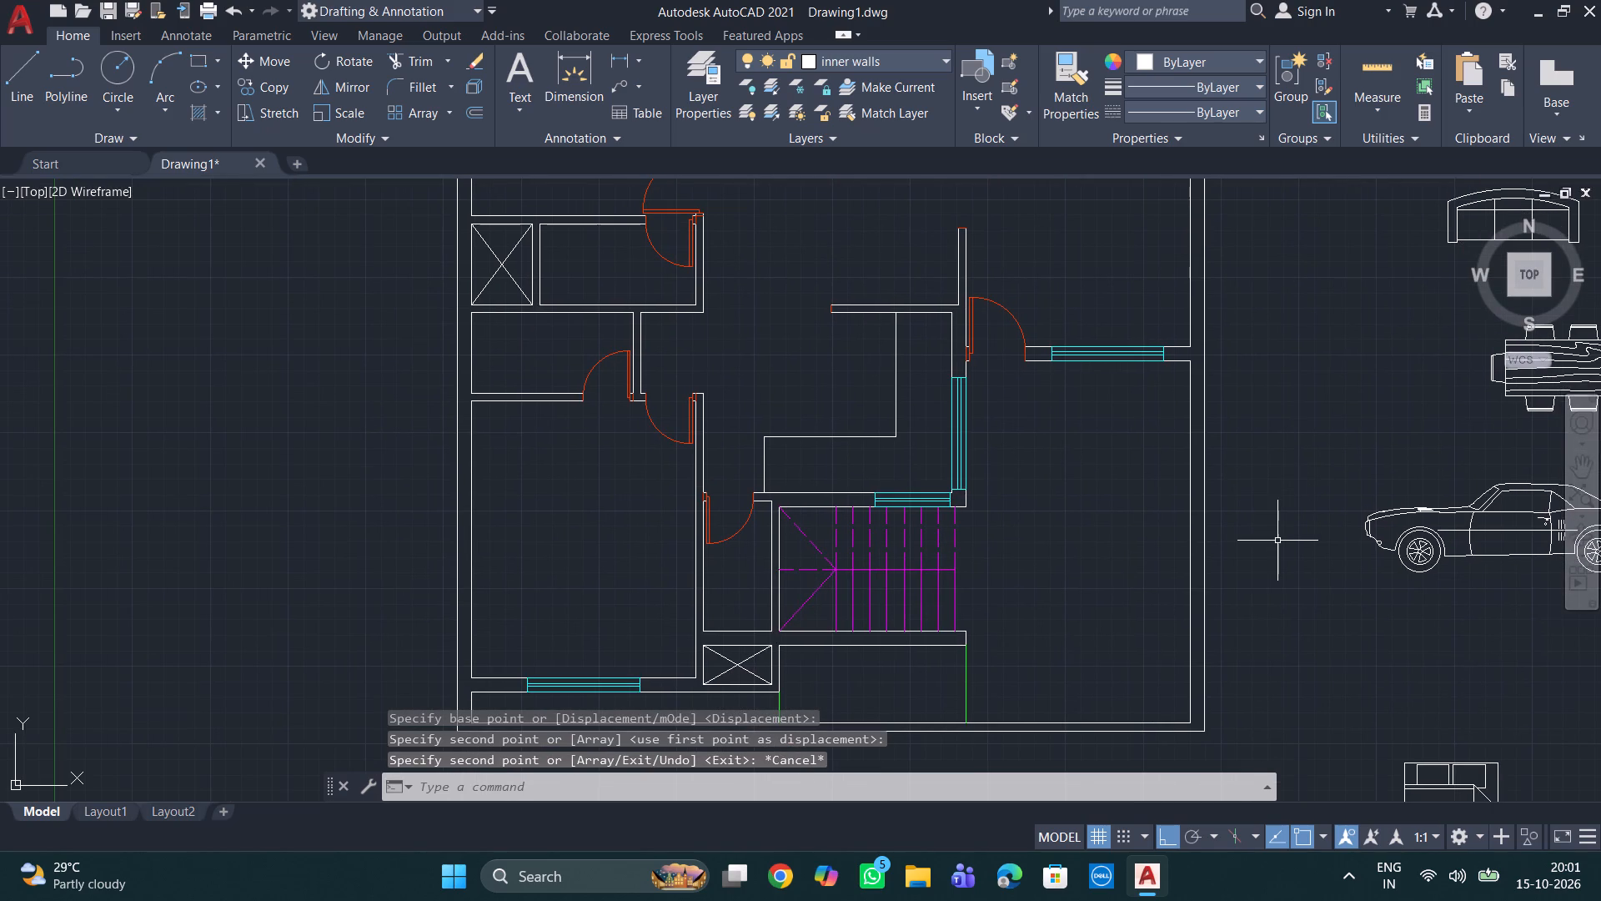
pyautogui.moveTo(1095, 510); pyautogui.dragTo(1086, 440, button='middle')
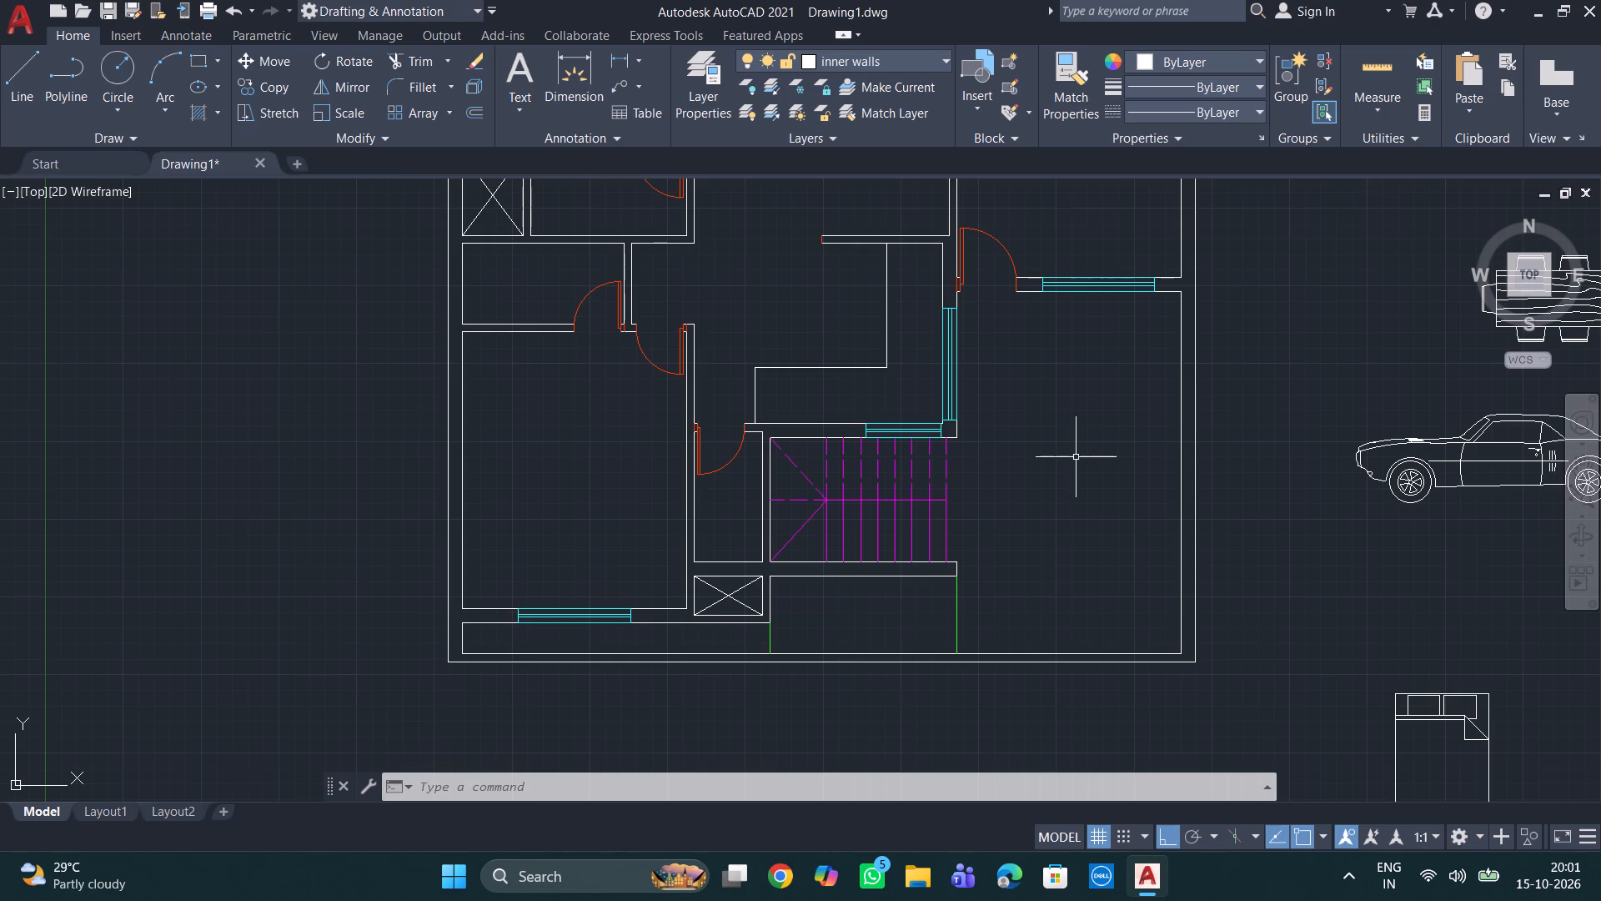
pyautogui.moveTo(1378, 548); pyautogui.dragTo(1180, 565, button='middle')
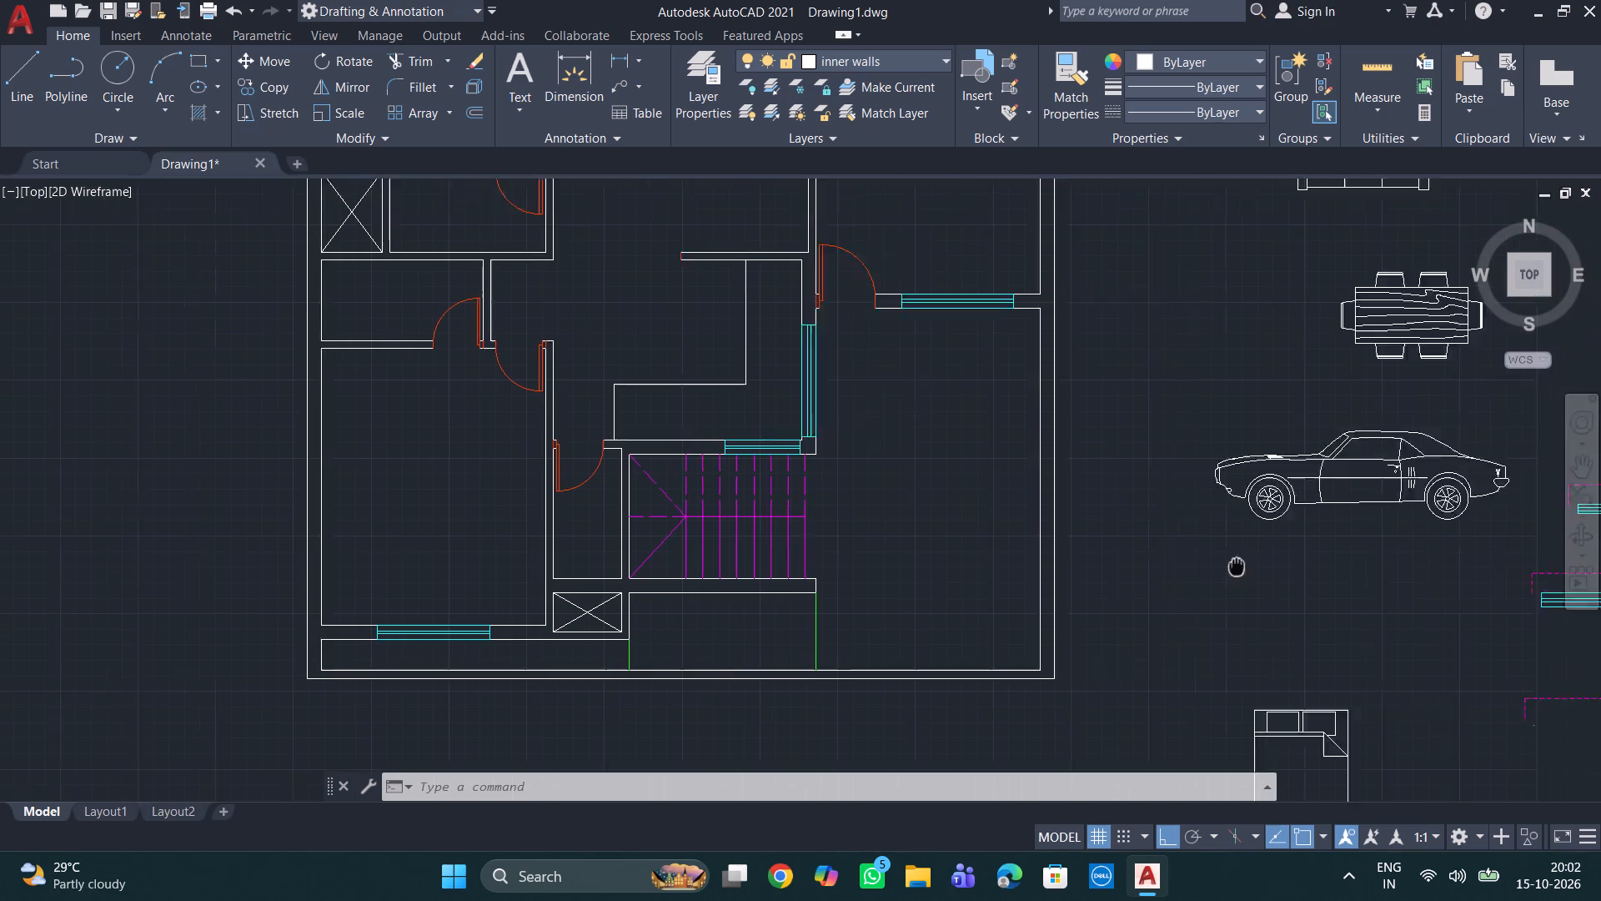
pyautogui.moveTo(1180, 565); pyautogui.dragTo(876, 526, button='middle')
pyautogui.scroll(-1, 996, 530)
pyautogui.scroll(2, 1141, 532)
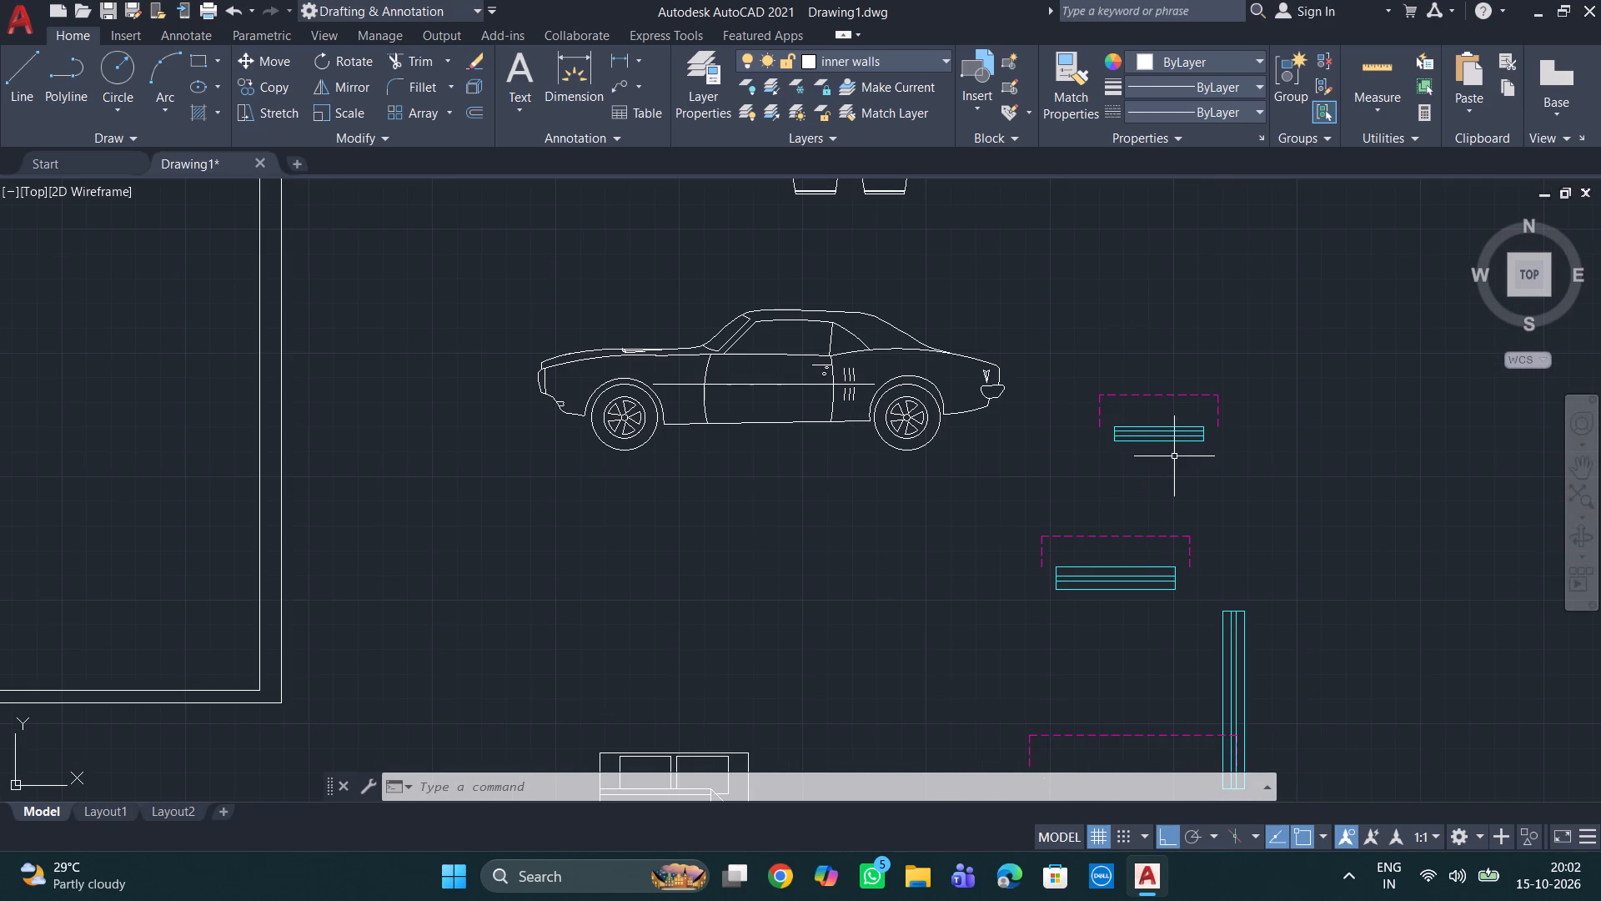
pyautogui.click(1157, 435)
pyautogui.press('x')
pyautogui.press('Return')
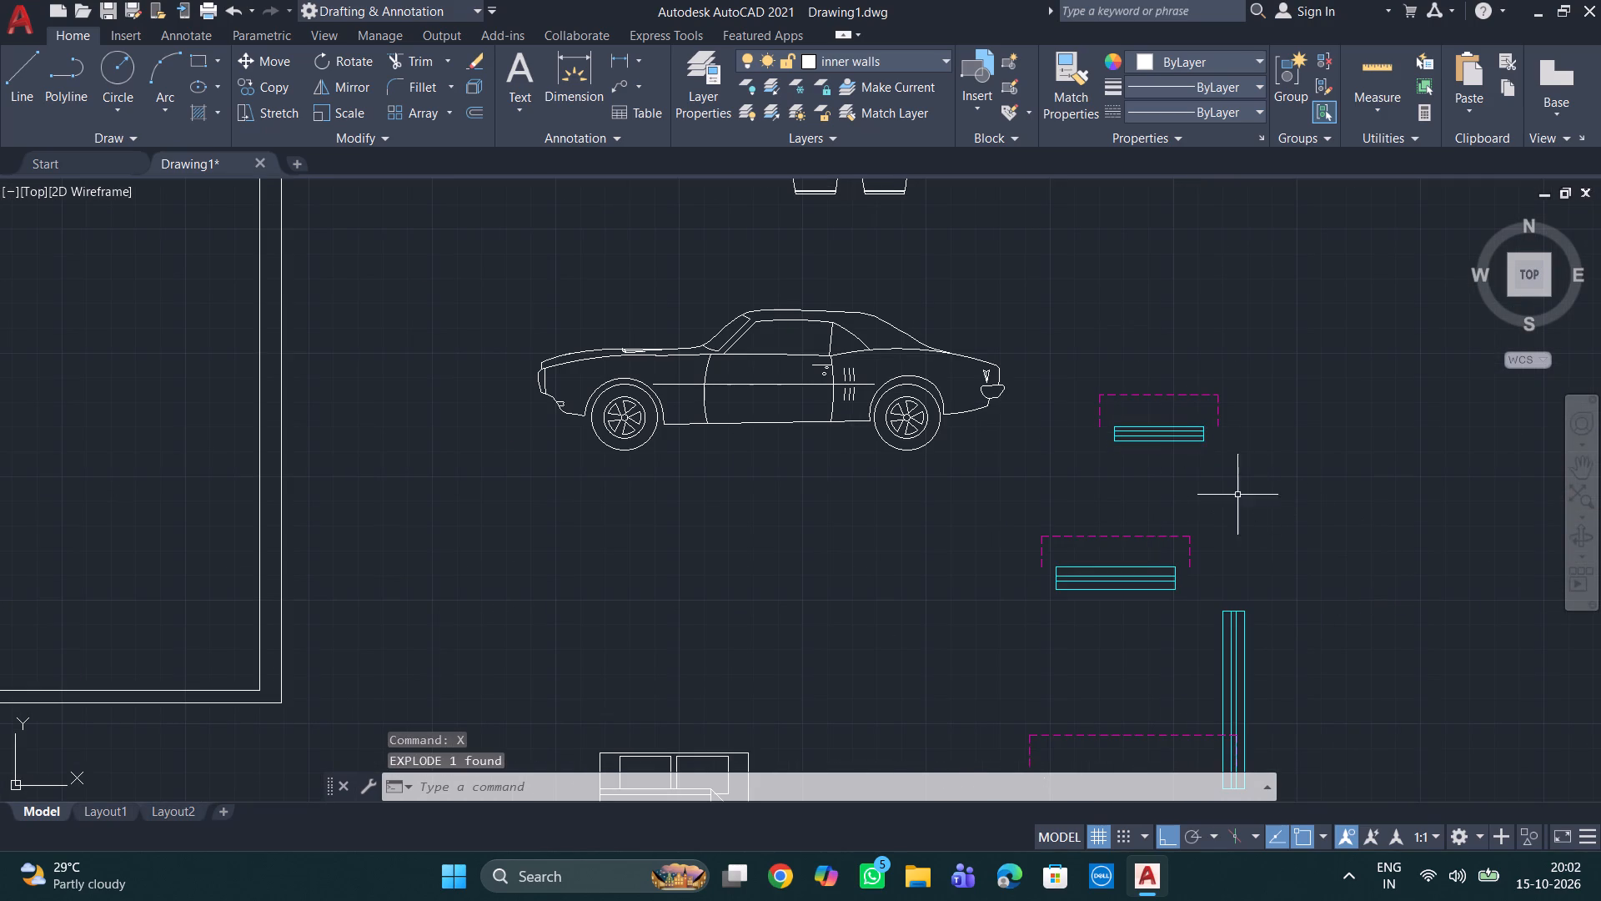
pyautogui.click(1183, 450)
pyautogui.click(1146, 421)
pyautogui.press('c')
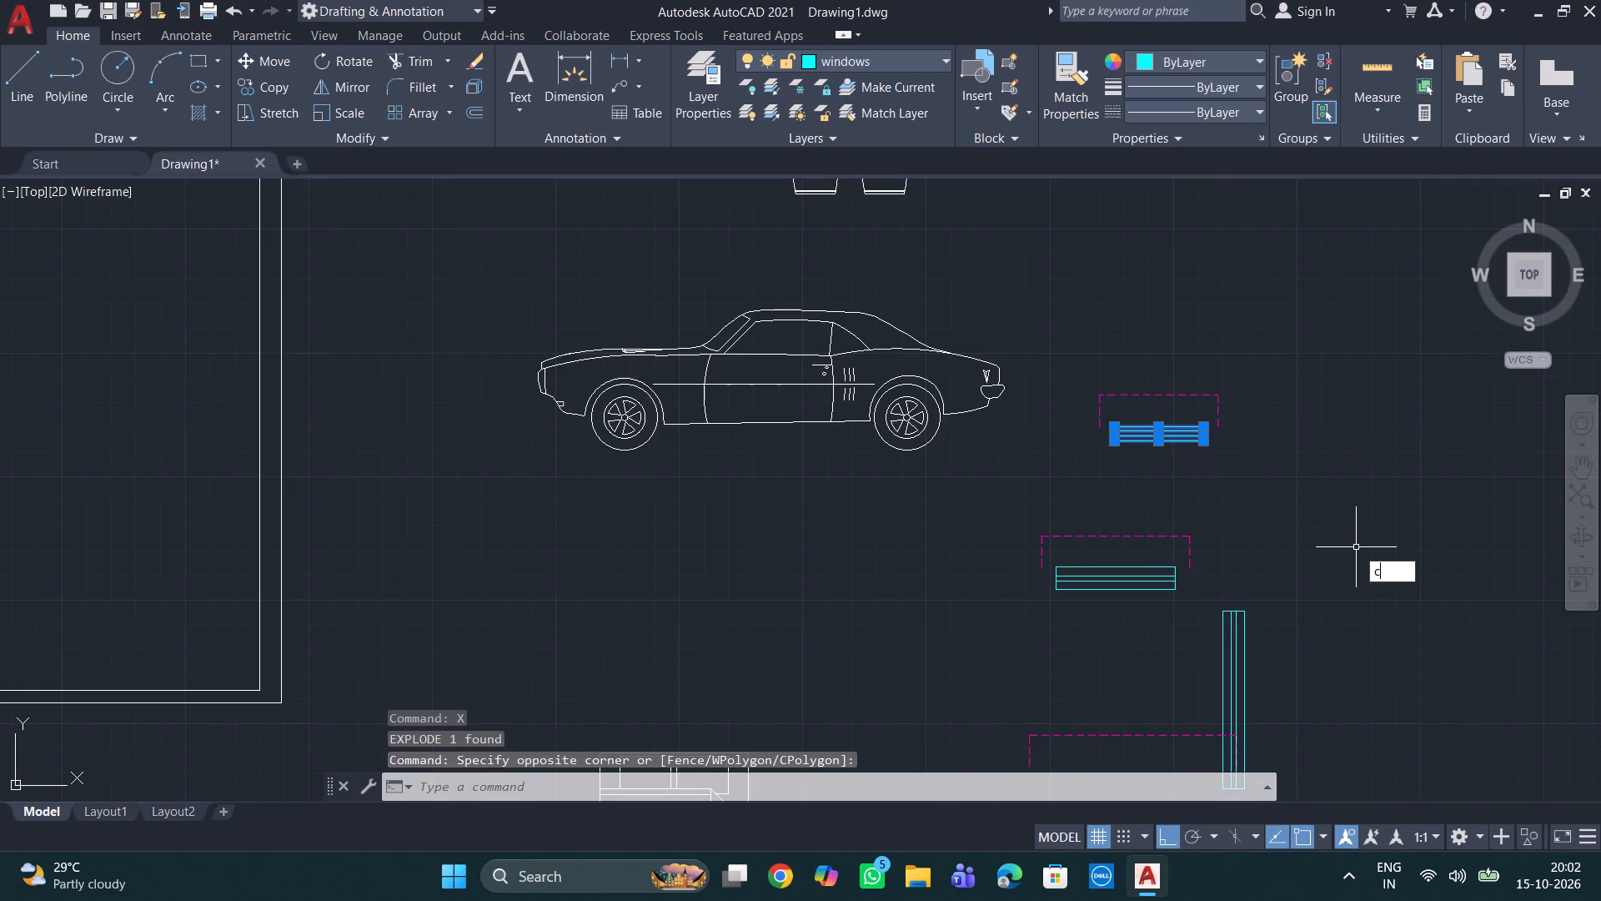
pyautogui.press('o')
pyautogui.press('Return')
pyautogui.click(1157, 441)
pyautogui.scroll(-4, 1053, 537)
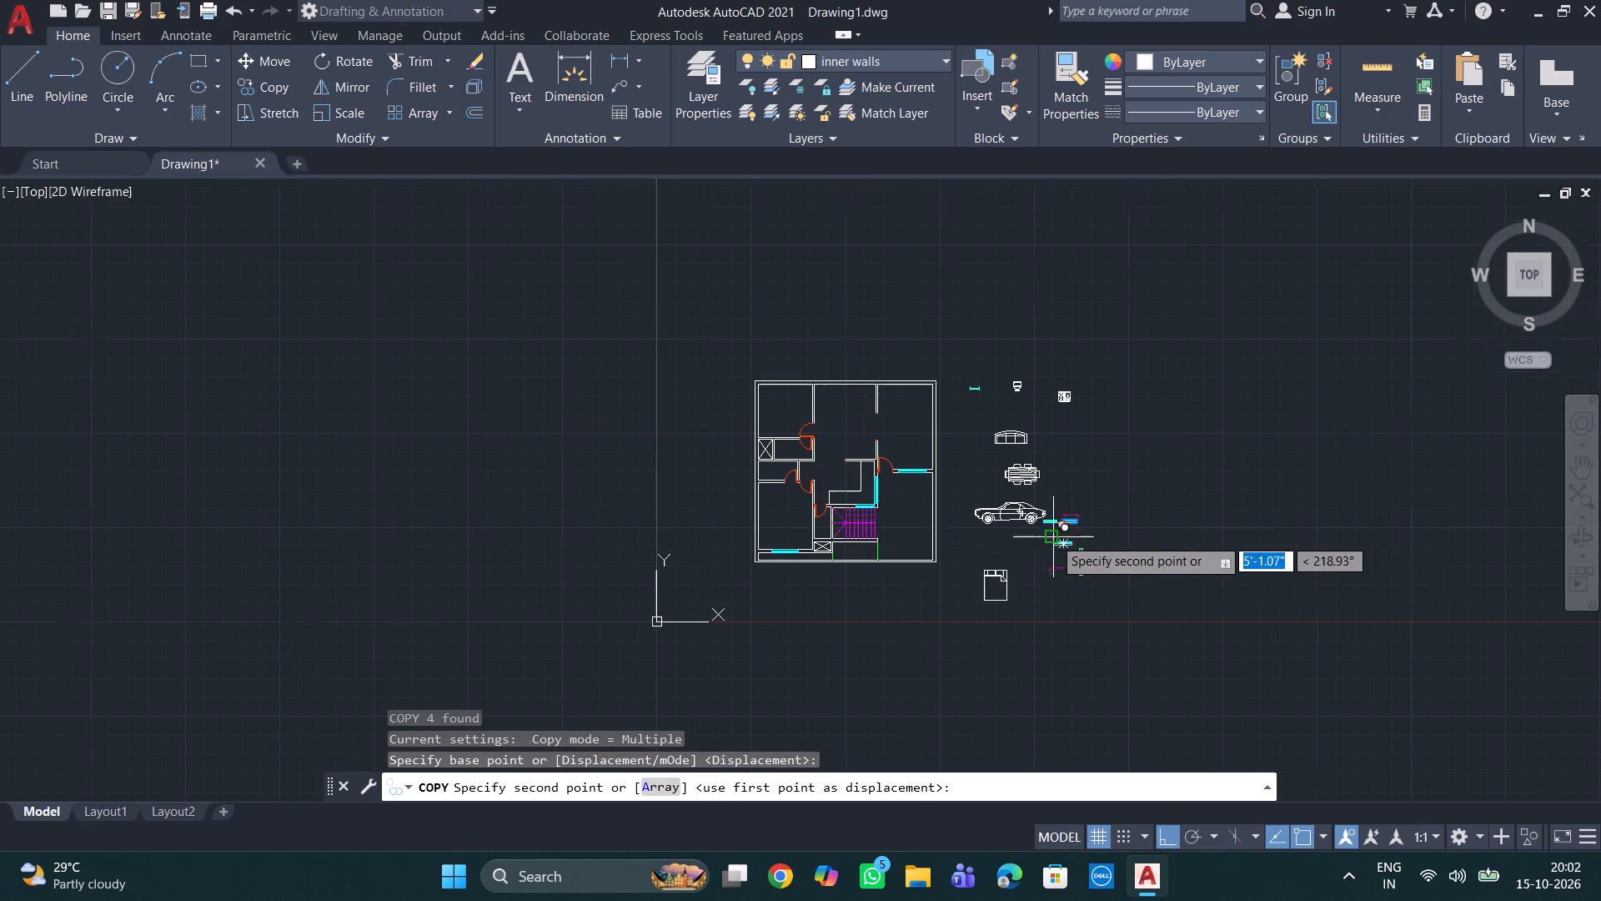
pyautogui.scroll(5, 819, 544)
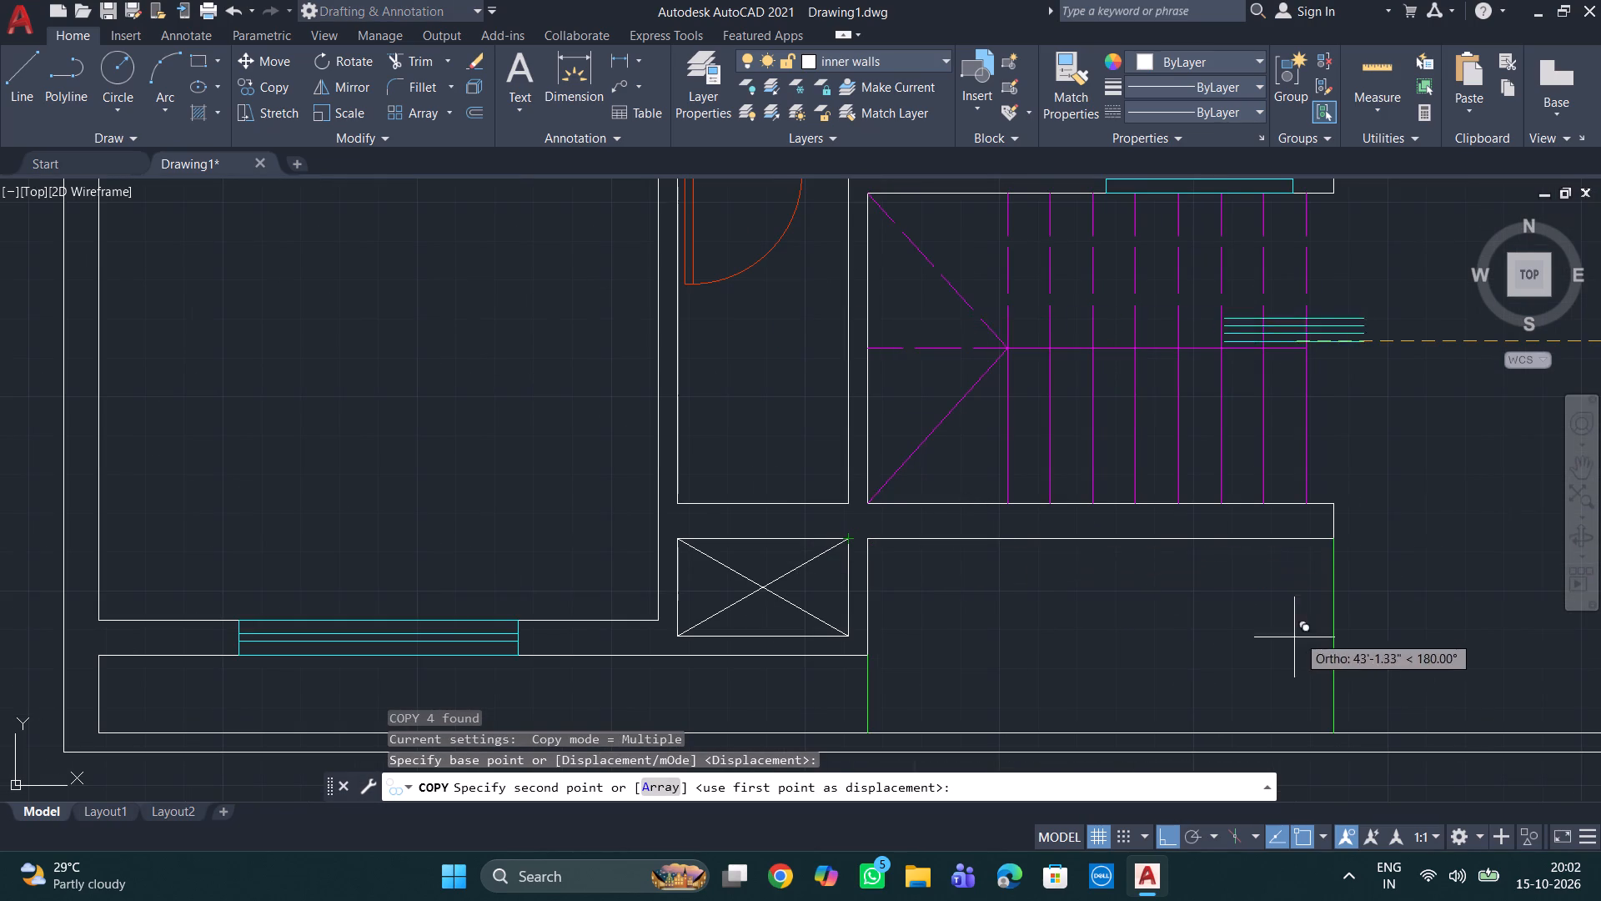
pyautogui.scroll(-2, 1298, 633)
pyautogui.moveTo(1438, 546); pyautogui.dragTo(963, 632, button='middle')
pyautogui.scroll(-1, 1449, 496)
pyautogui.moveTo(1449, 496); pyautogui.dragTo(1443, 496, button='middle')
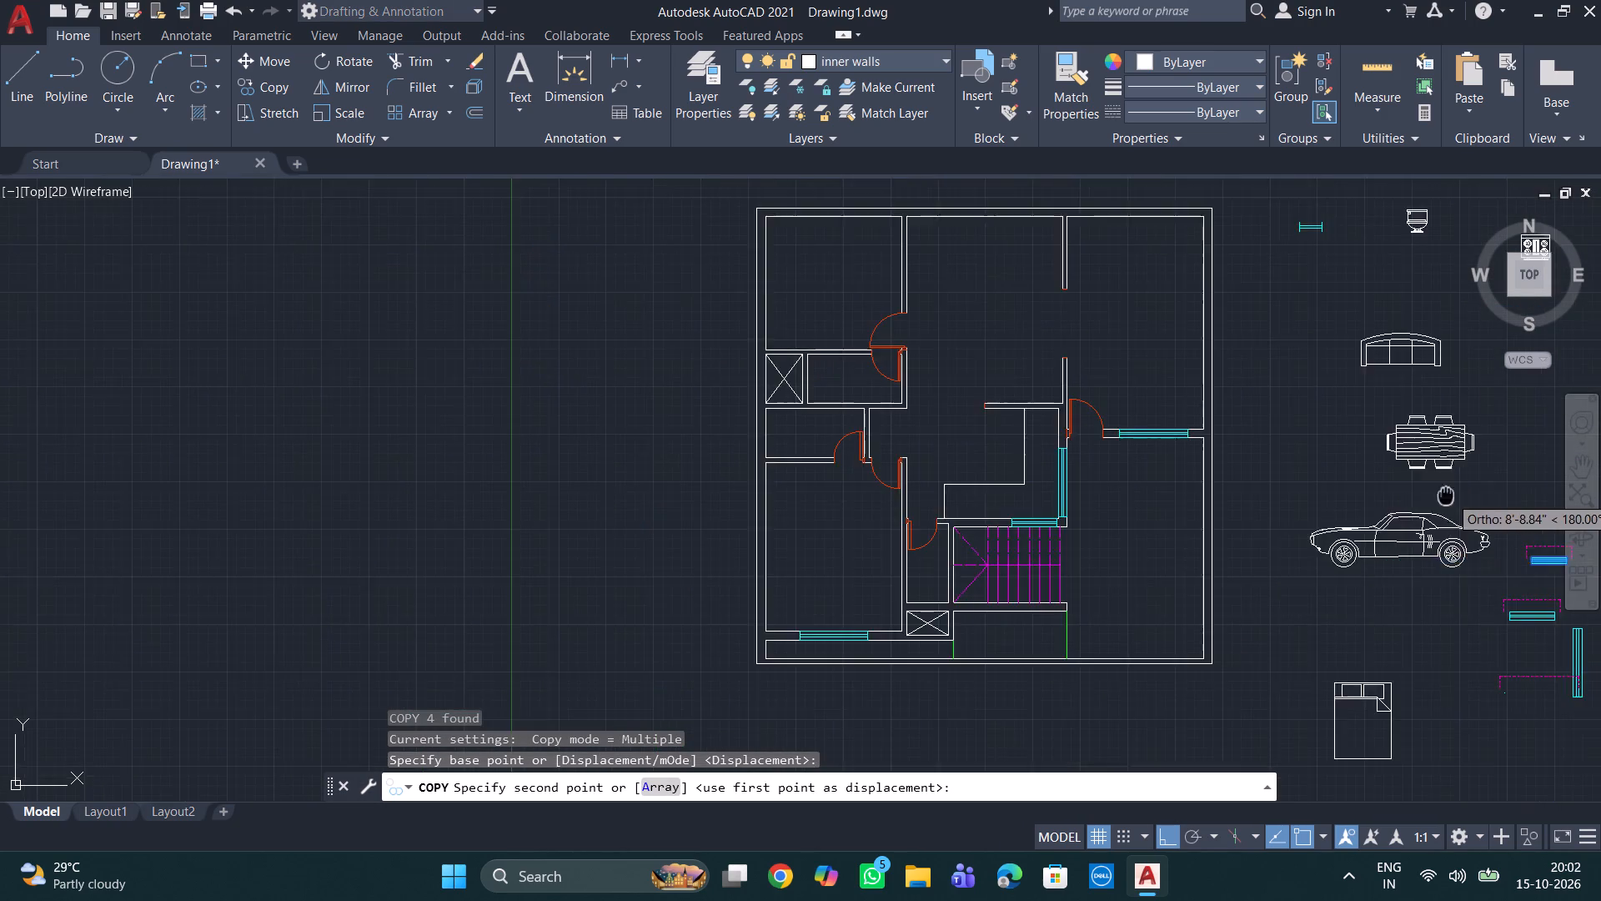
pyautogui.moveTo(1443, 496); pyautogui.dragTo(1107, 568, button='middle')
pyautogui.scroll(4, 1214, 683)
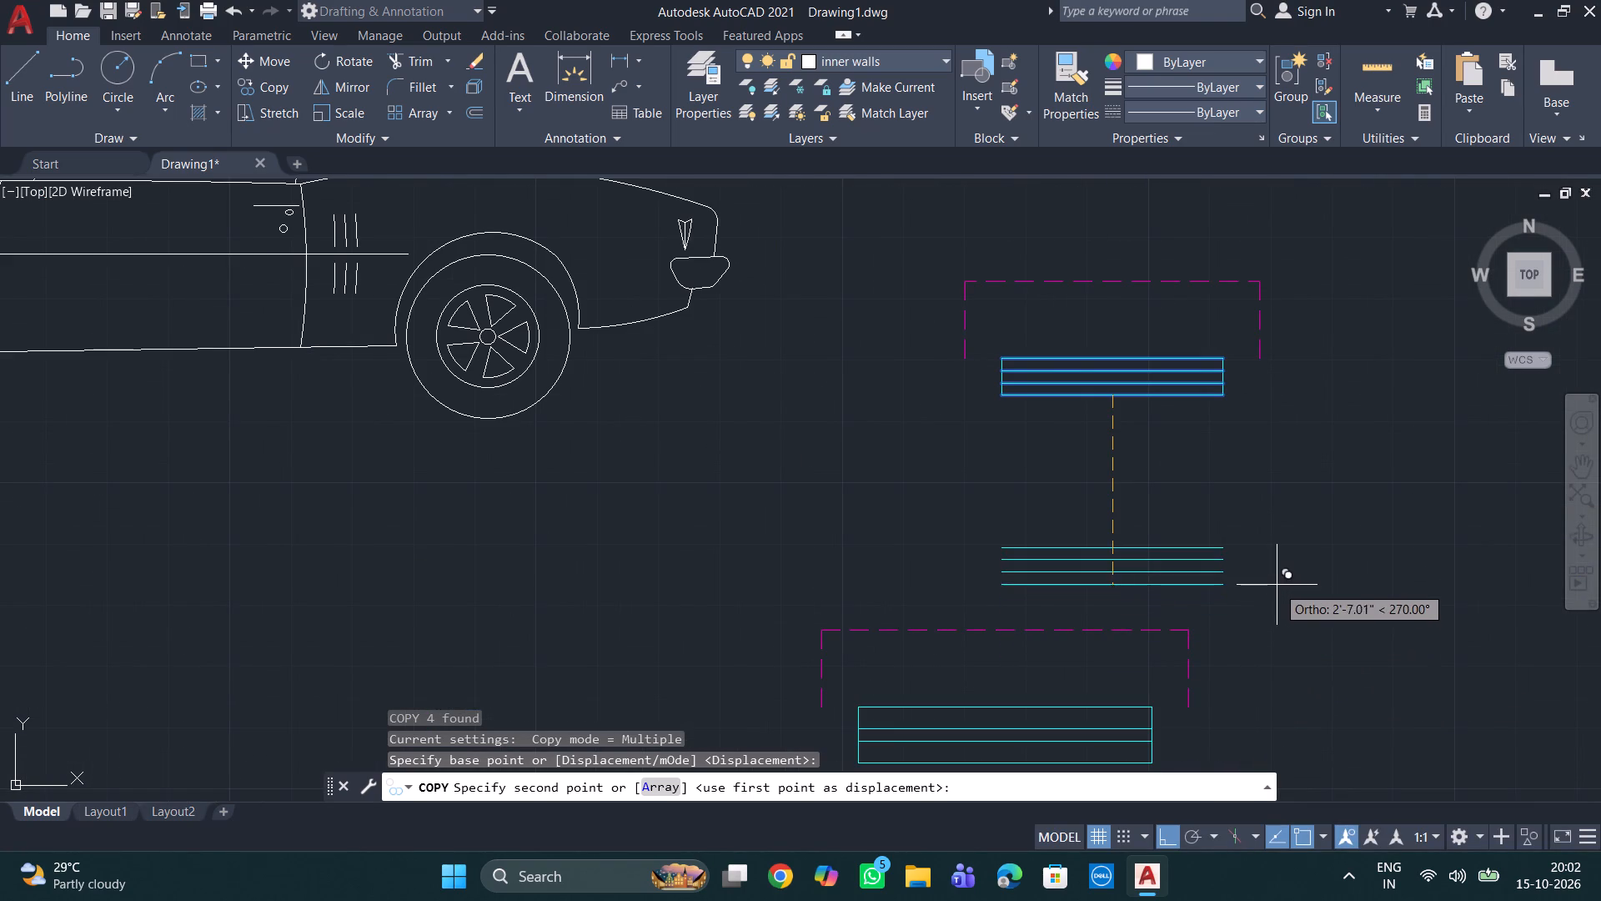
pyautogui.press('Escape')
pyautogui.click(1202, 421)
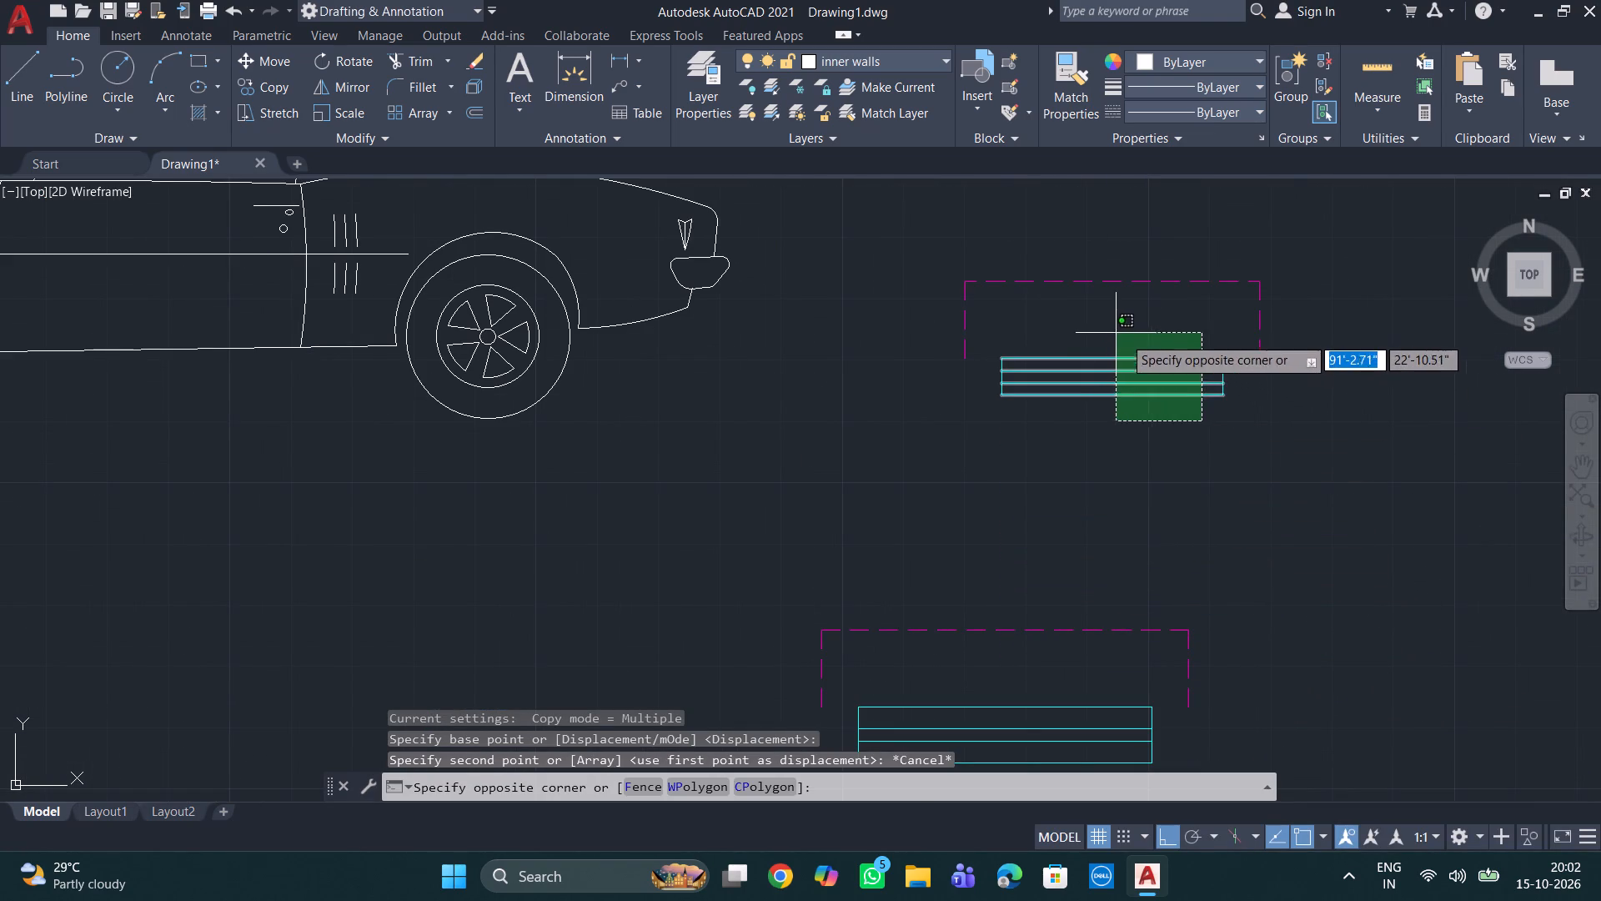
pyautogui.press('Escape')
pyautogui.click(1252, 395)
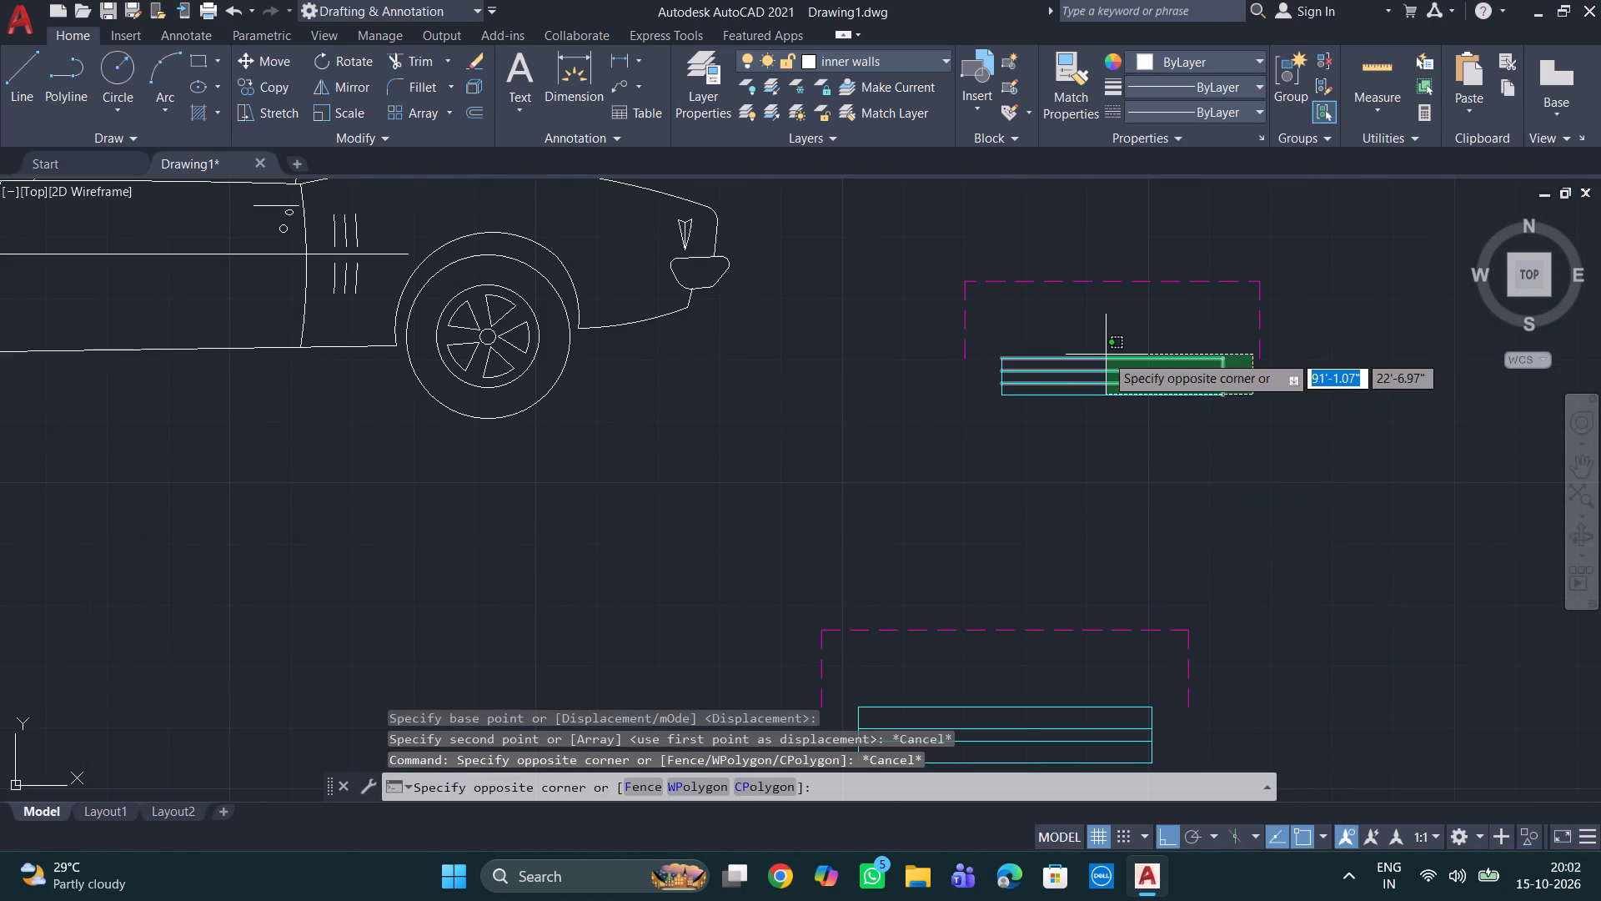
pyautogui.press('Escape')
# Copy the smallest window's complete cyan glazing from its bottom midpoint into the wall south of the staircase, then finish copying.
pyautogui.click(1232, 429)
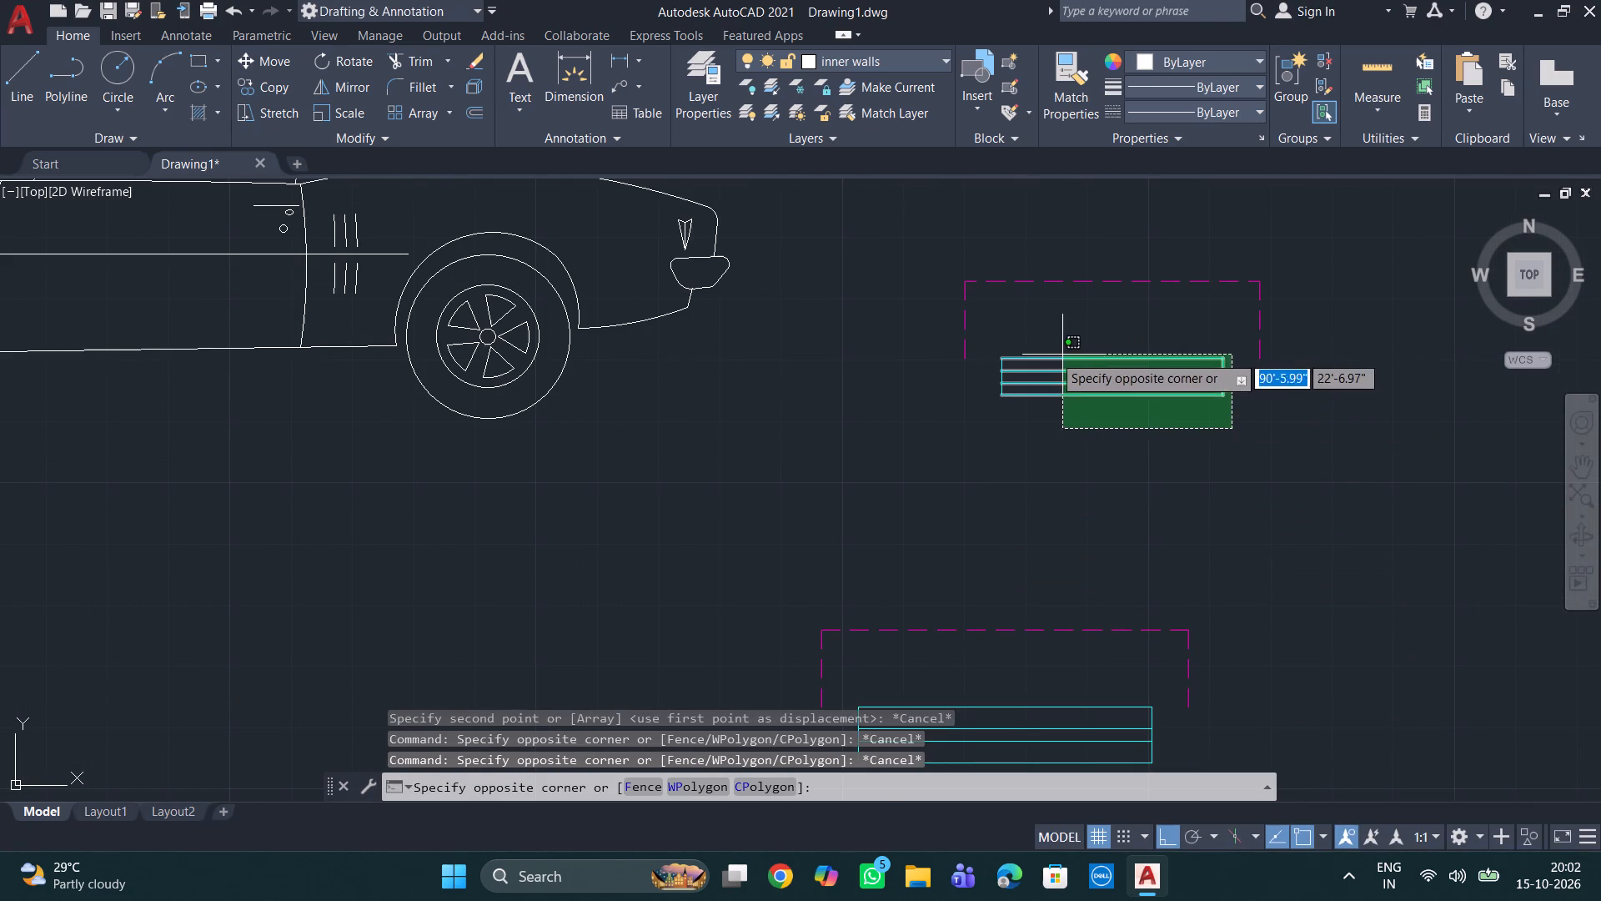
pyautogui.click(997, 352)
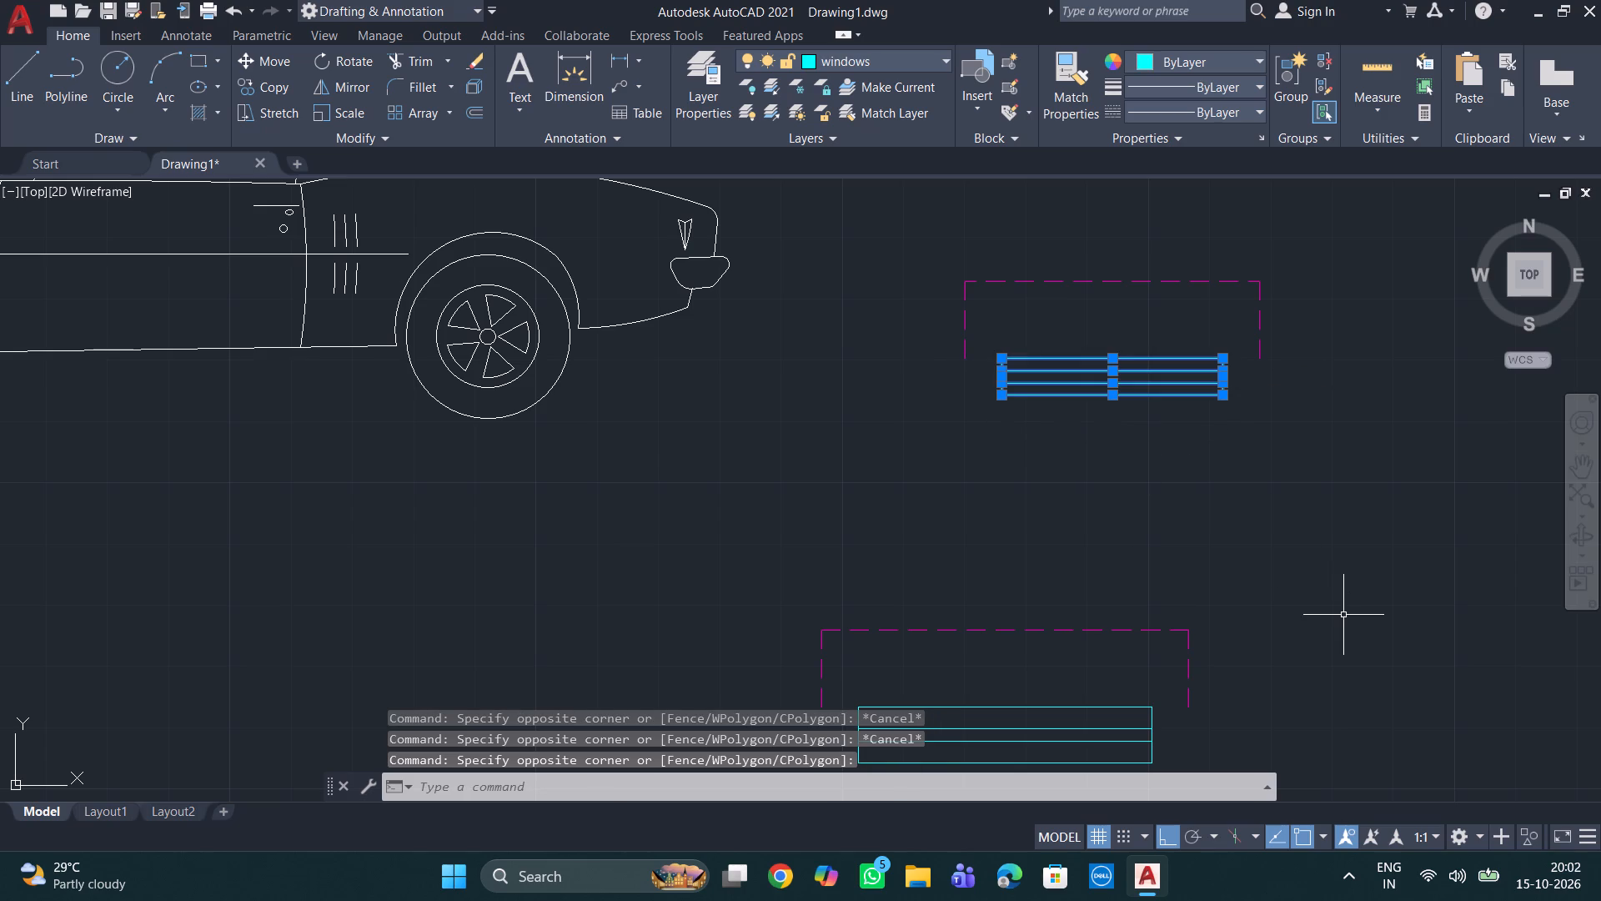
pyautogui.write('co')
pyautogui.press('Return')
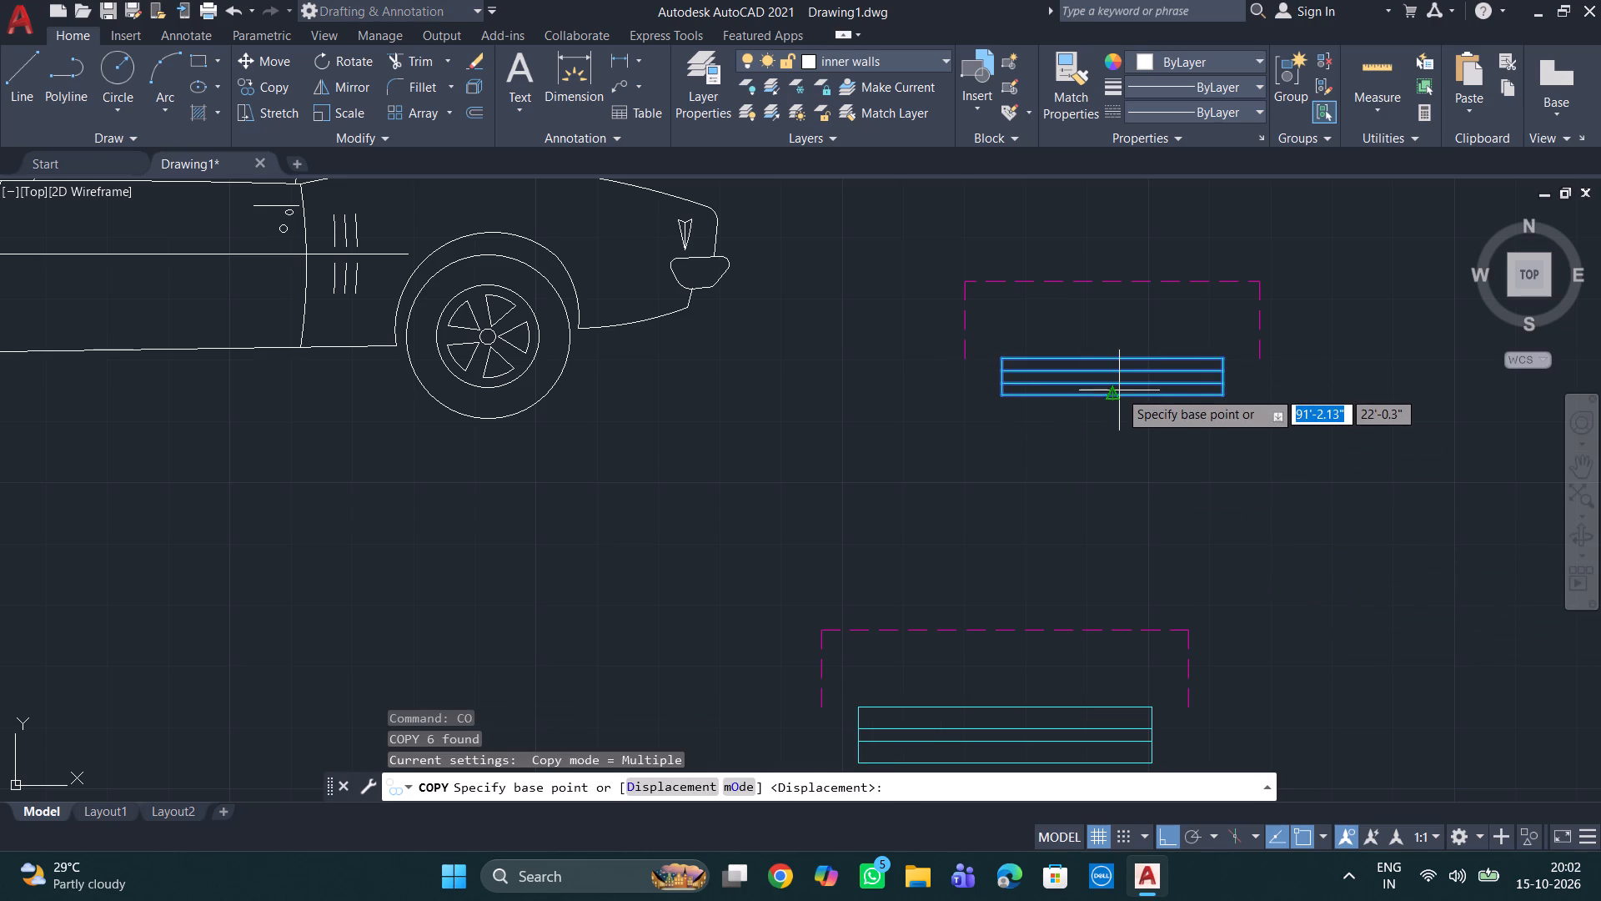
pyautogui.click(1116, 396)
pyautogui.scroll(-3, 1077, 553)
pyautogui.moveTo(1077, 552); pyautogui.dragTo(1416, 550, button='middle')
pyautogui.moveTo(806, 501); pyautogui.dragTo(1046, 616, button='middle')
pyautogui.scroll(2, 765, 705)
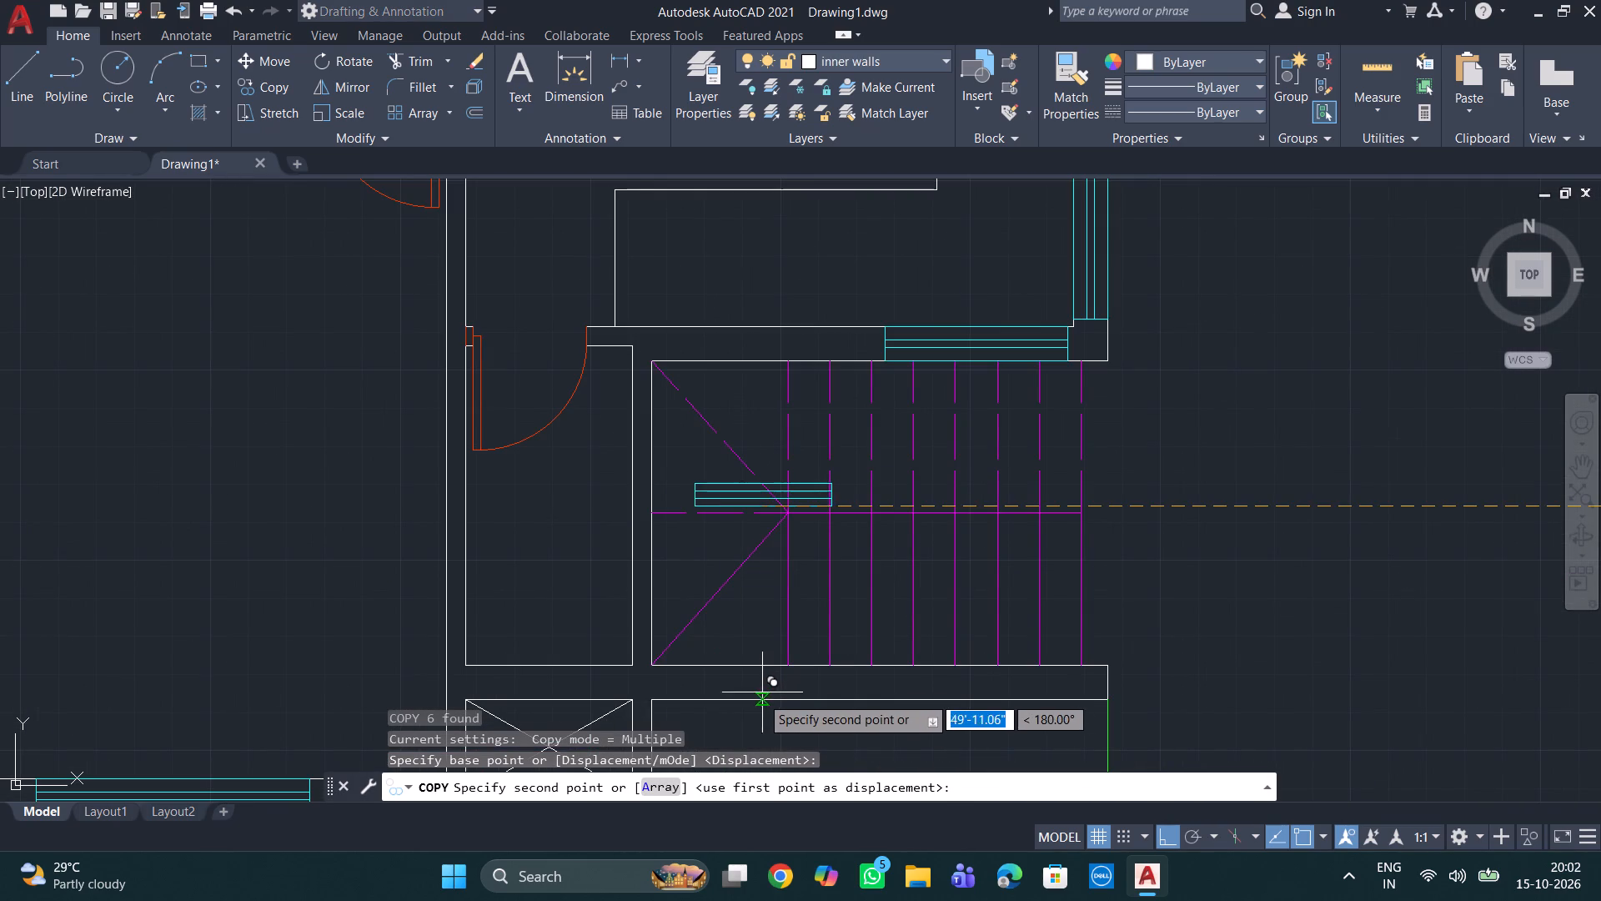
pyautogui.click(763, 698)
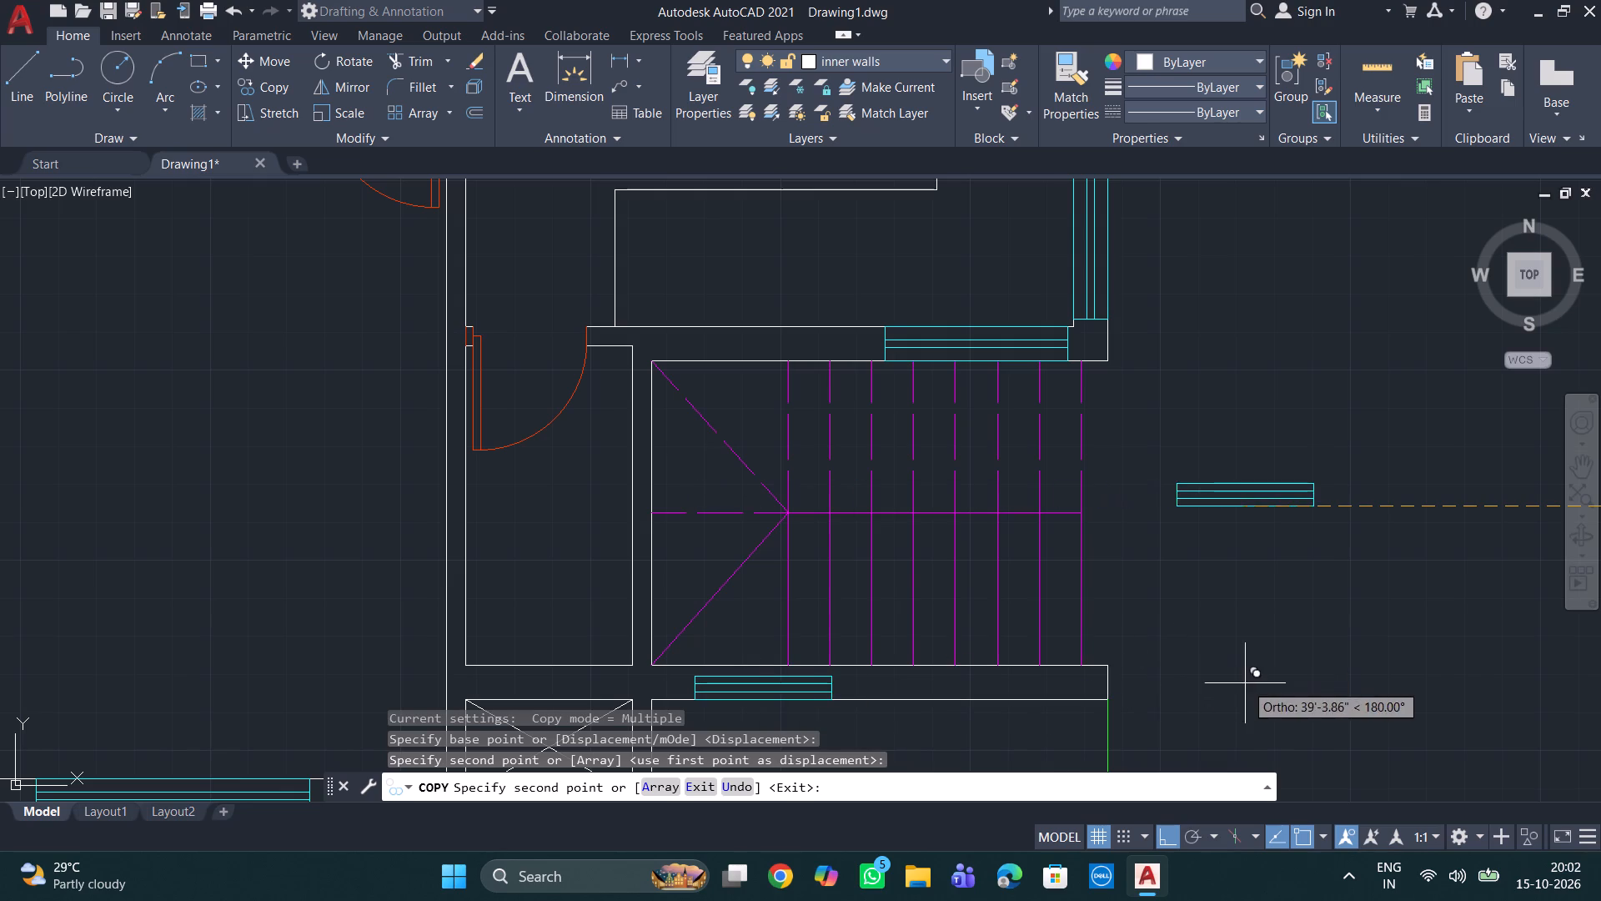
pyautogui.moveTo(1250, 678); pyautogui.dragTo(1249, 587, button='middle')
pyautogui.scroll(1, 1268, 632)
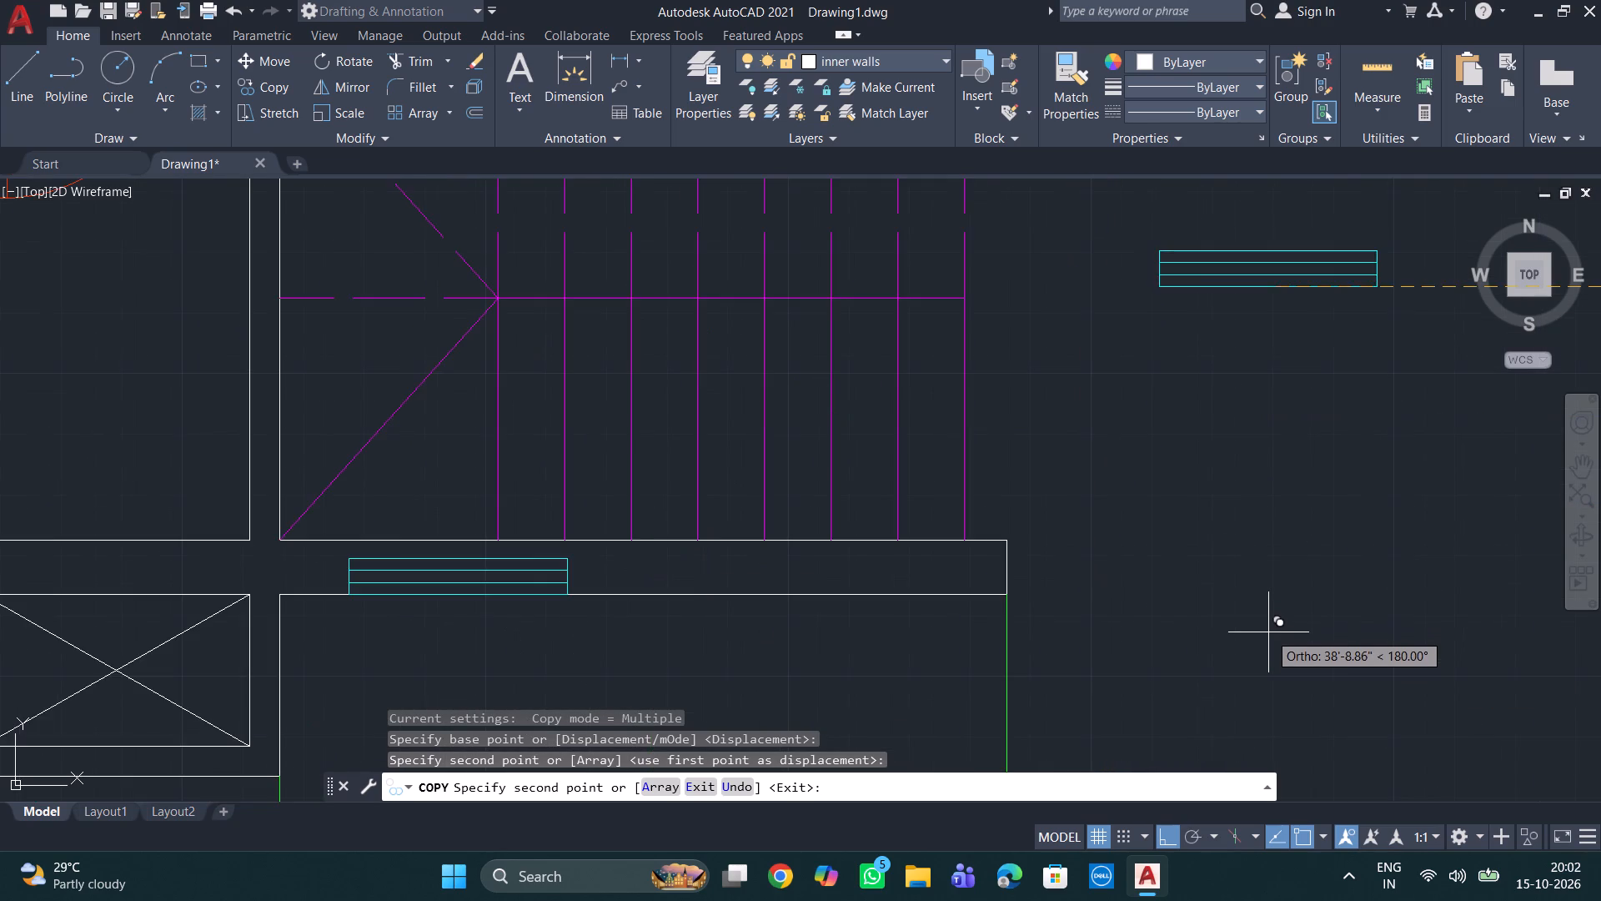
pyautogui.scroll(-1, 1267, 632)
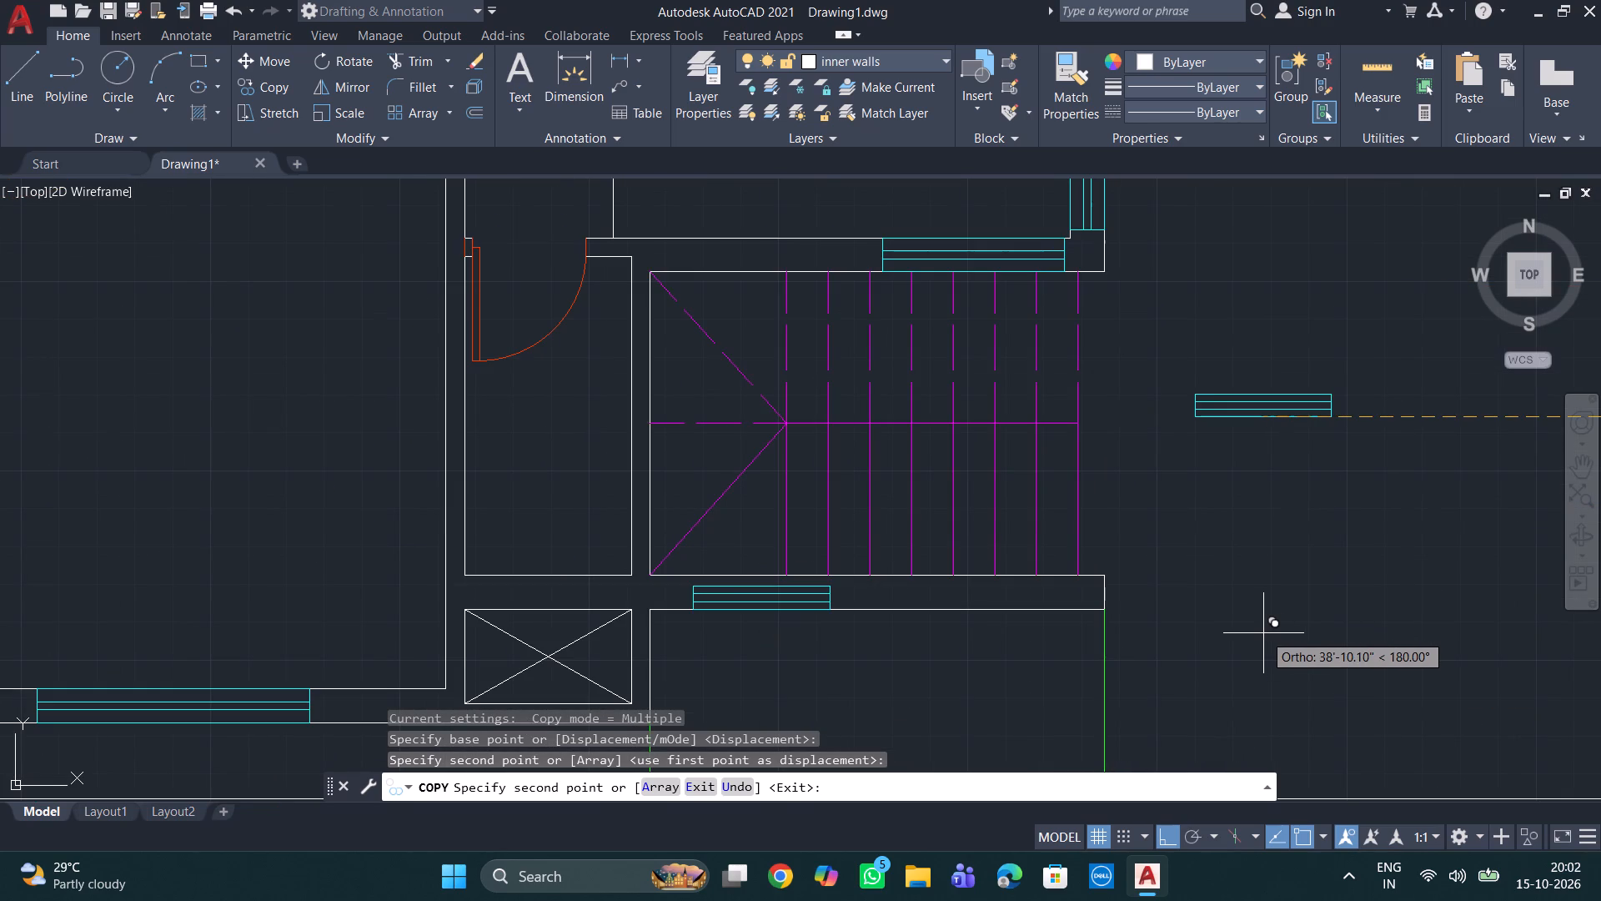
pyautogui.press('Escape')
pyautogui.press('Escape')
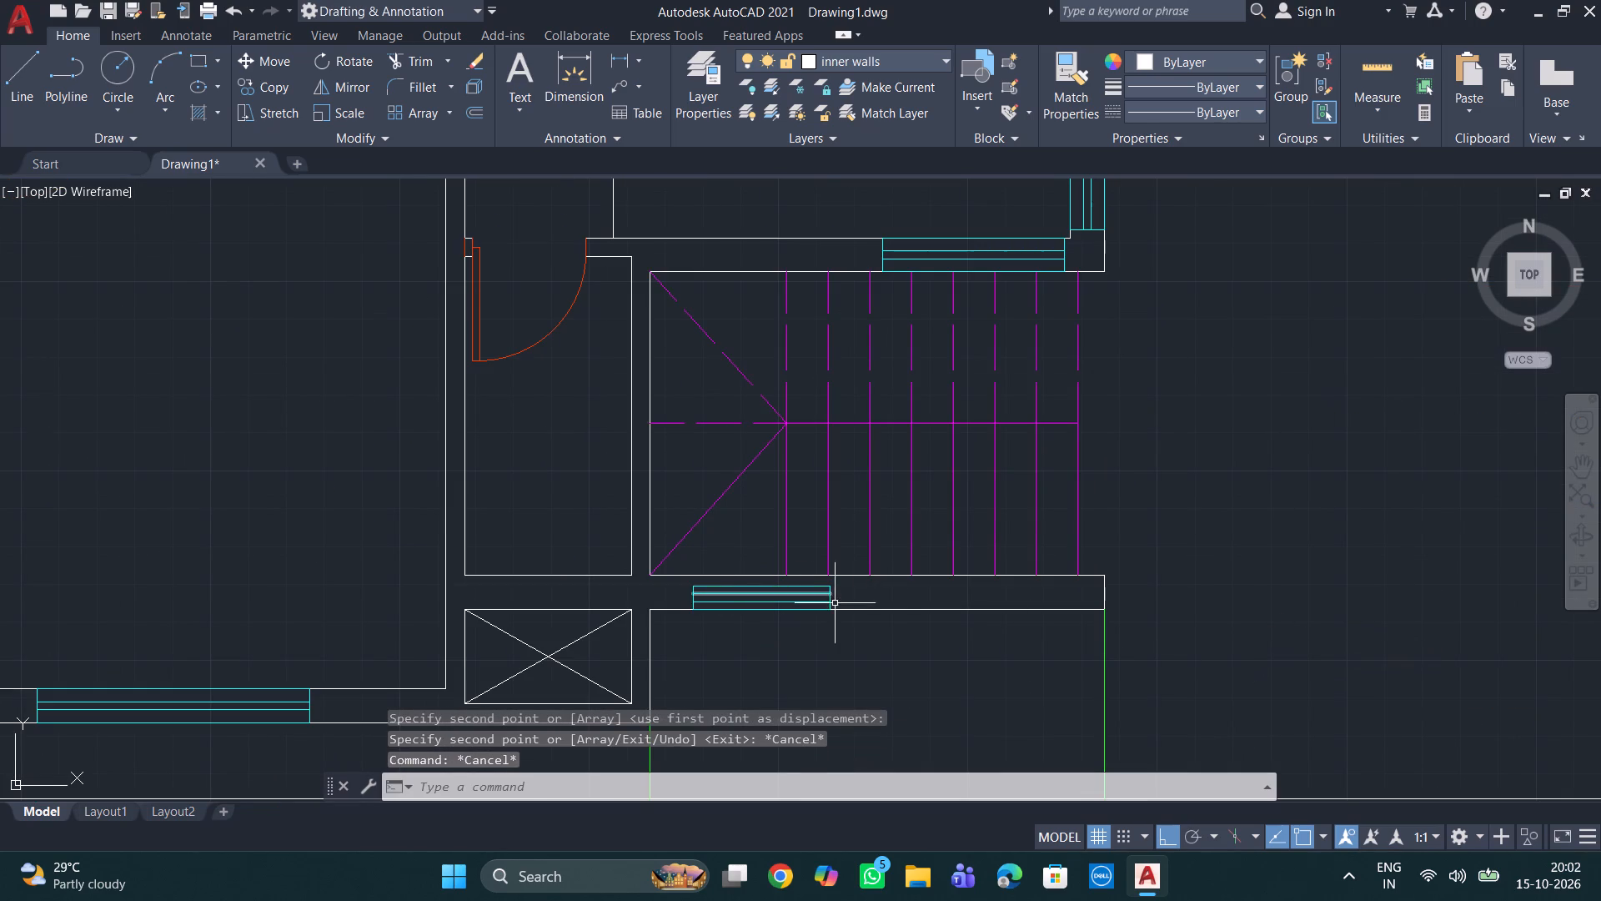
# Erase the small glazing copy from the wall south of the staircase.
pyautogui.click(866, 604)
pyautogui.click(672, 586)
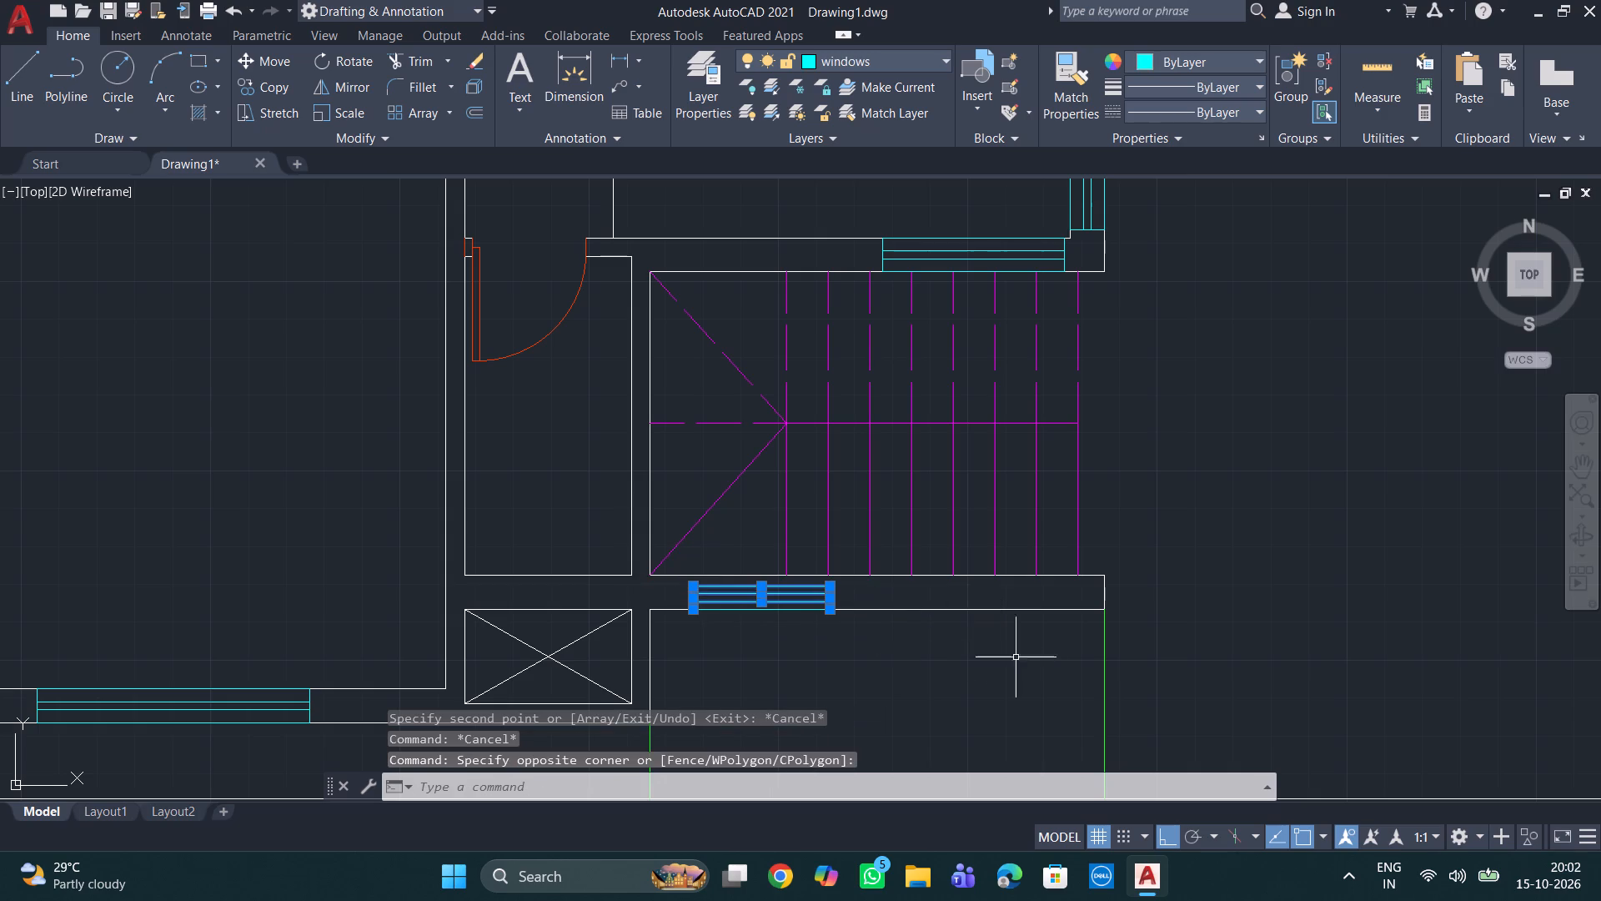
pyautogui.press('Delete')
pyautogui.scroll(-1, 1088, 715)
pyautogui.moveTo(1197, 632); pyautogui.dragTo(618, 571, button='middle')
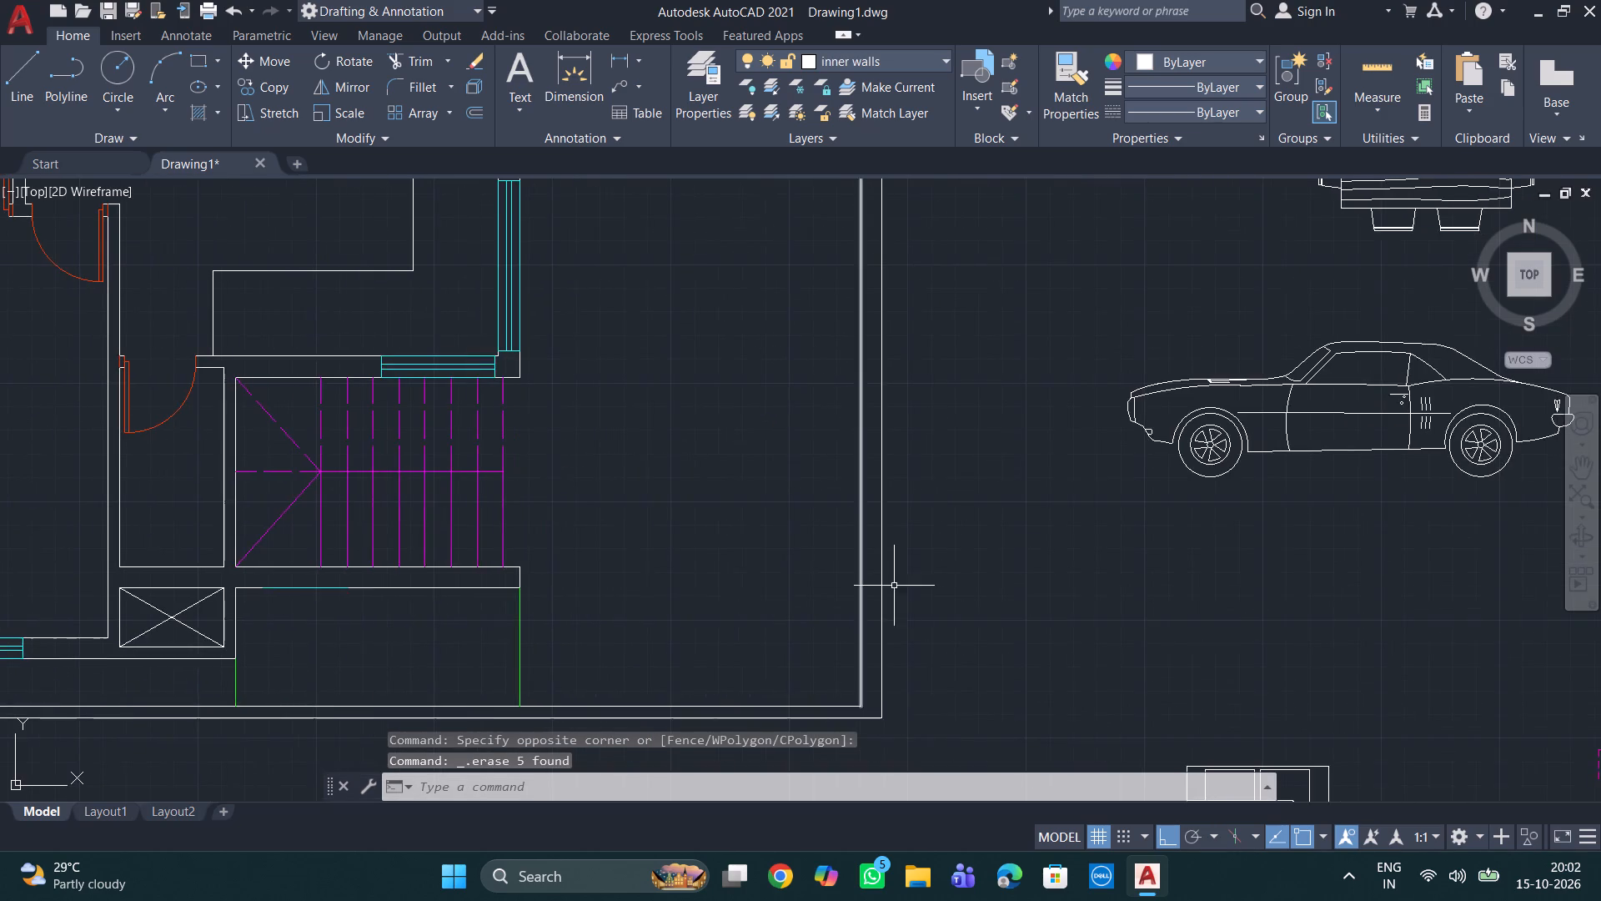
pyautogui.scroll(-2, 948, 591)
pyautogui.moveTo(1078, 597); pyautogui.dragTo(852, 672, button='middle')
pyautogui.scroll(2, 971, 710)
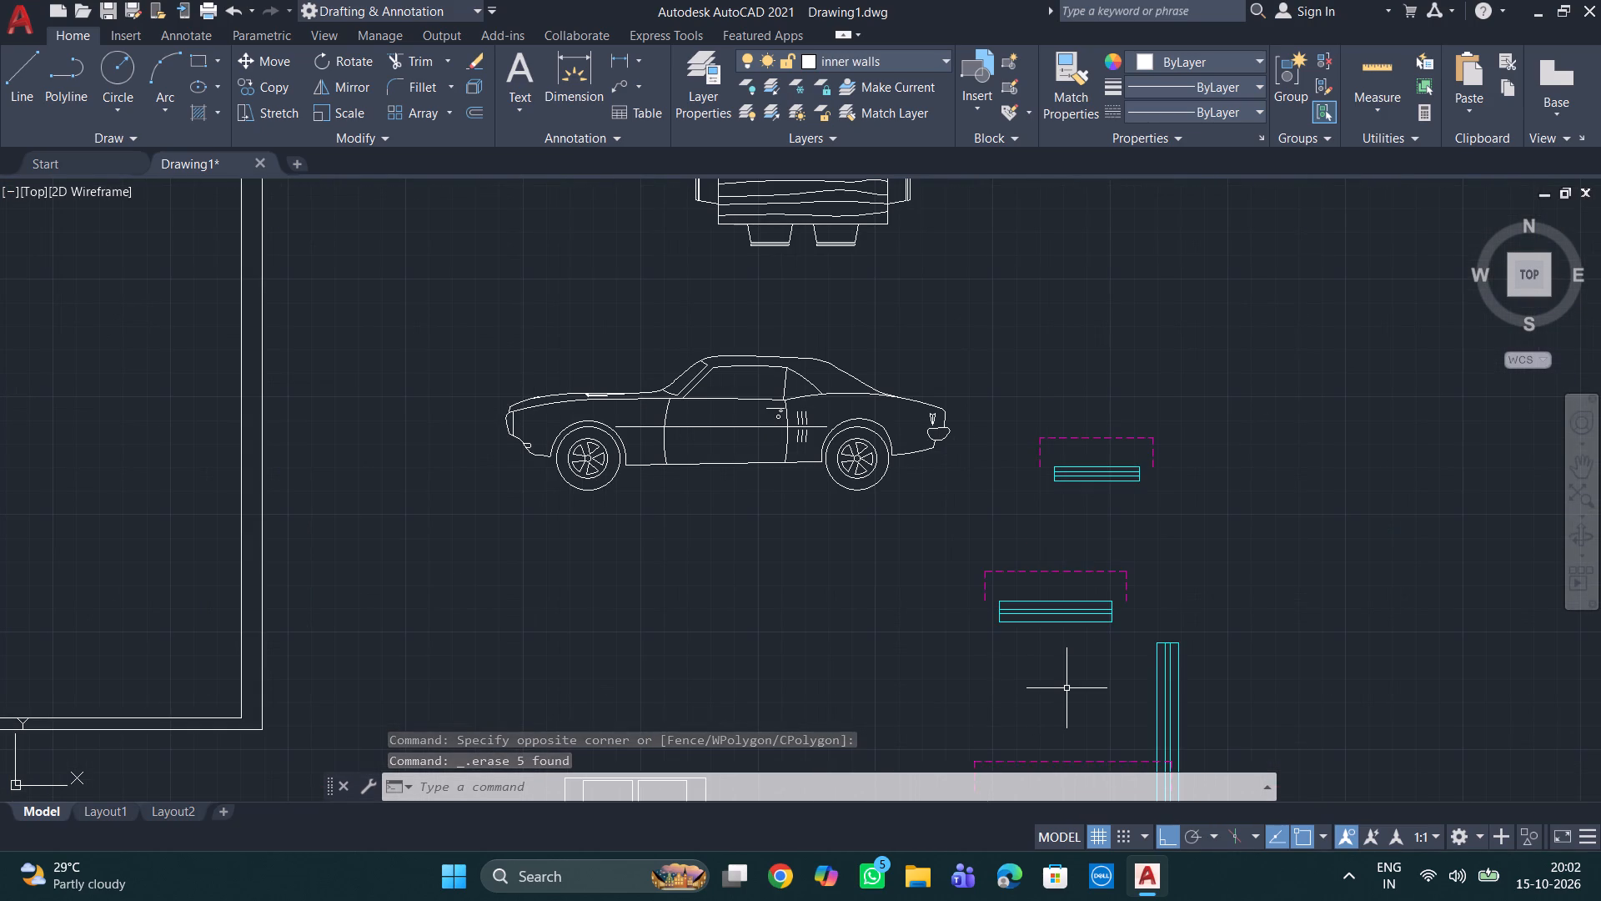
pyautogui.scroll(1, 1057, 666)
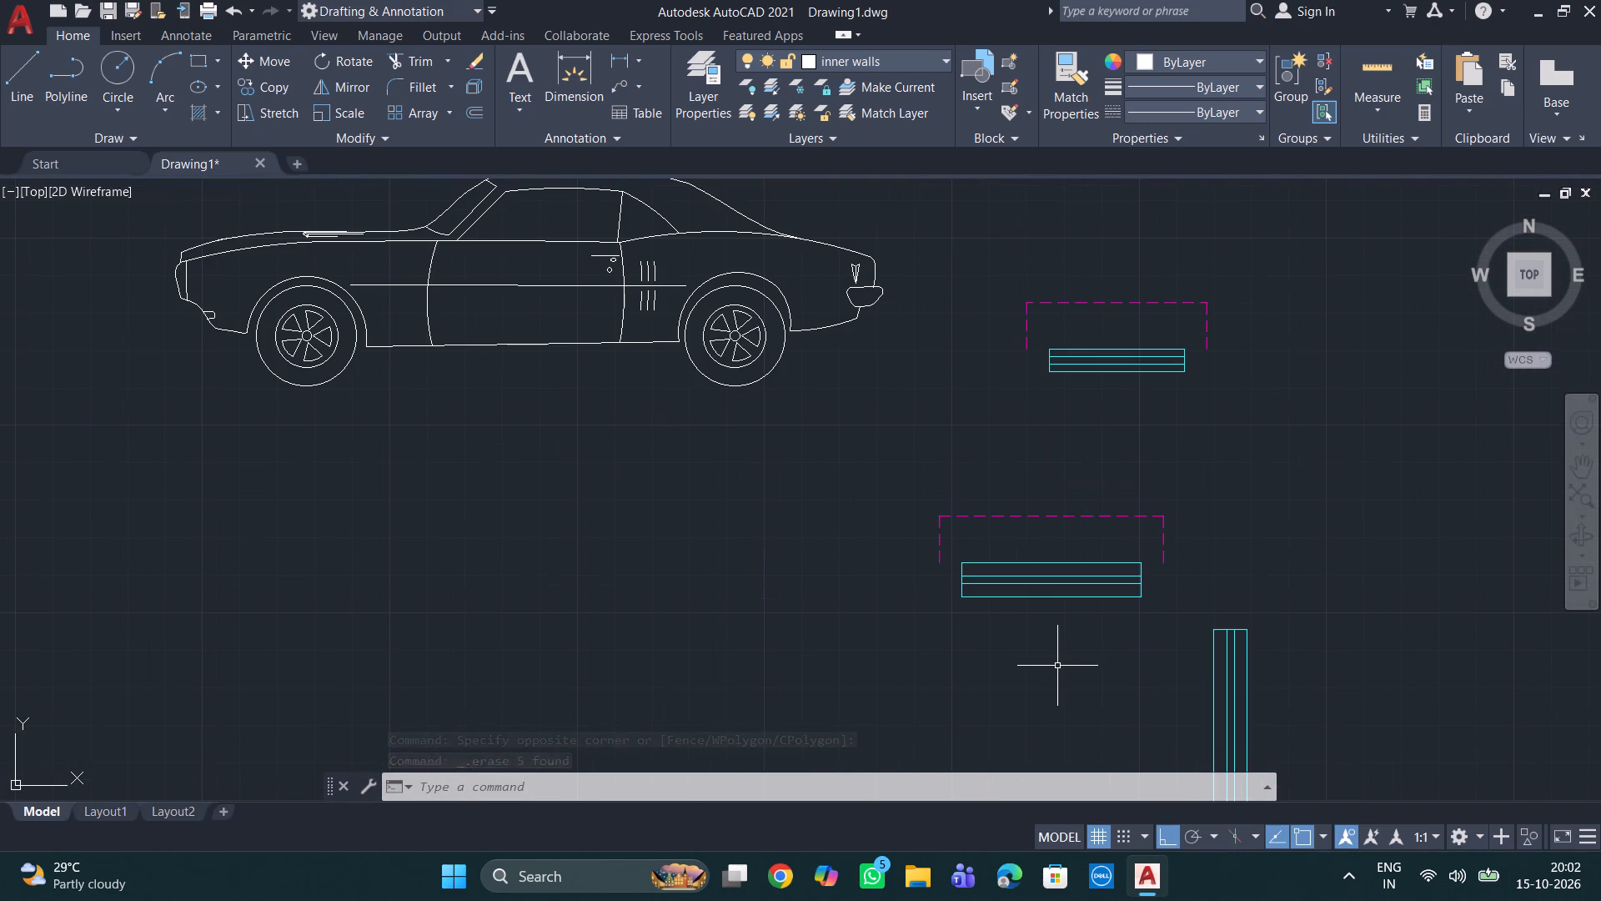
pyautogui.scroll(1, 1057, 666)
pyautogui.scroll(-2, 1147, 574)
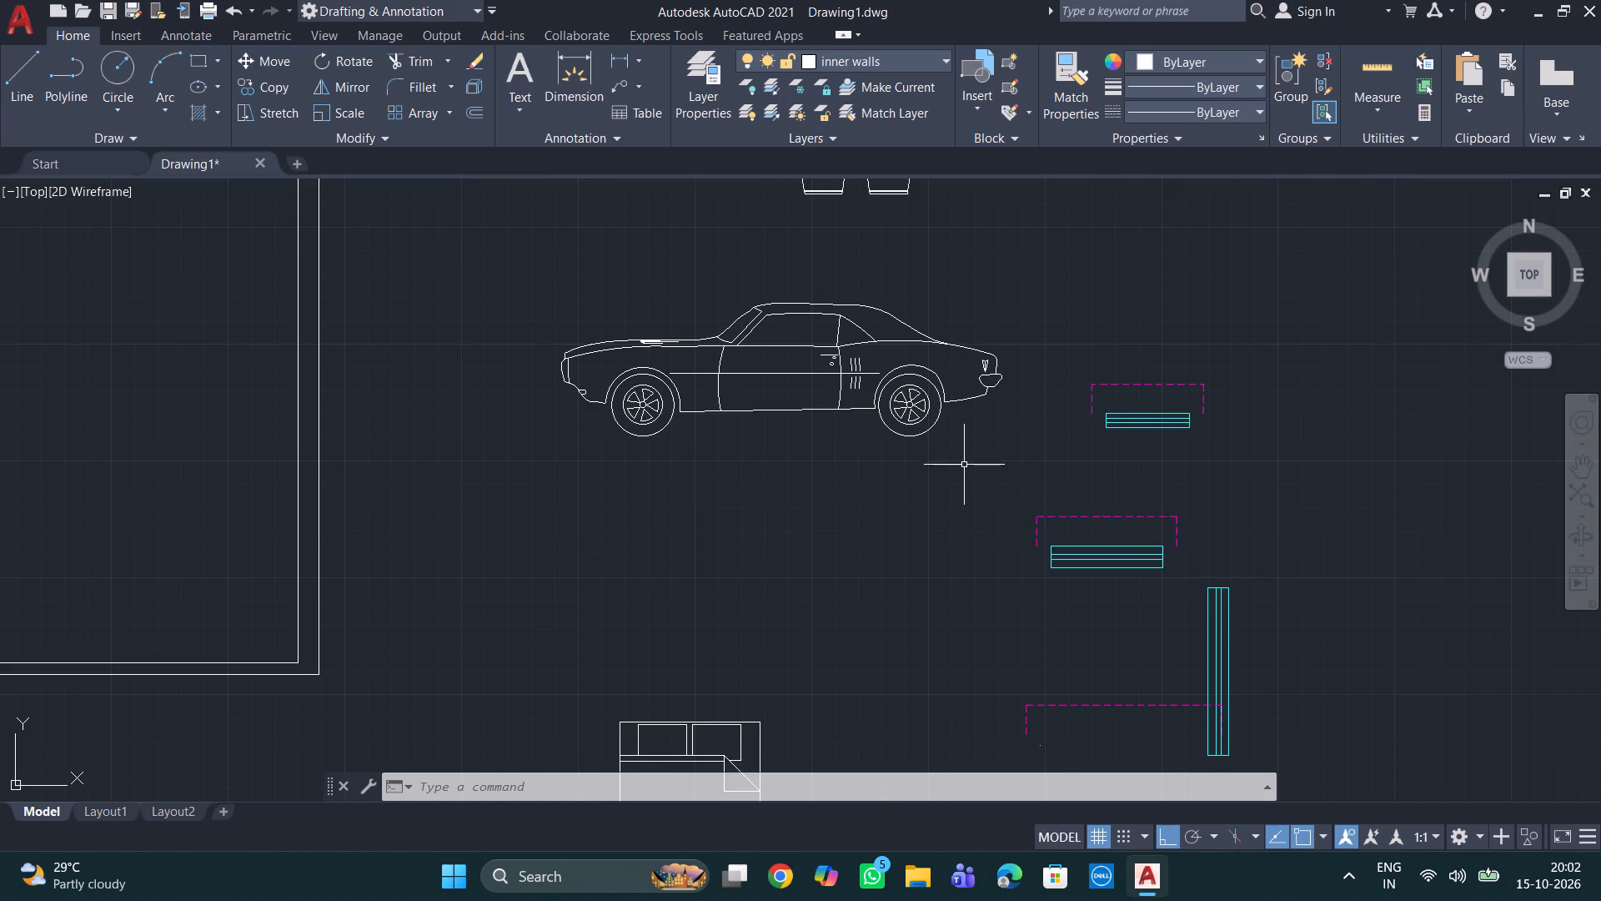
# Copy the small cyan window block east of the building from its lower east end into the wall north of the southern crossed compartment.
pyautogui.moveTo(966, 481); pyautogui.dragTo(1044, 763, button='middle')
pyautogui.scroll(-3, 610, 392)
pyautogui.moveTo(610, 388); pyautogui.dragTo(674, 553, button='middle')
pyautogui.scroll(3, 685, 457)
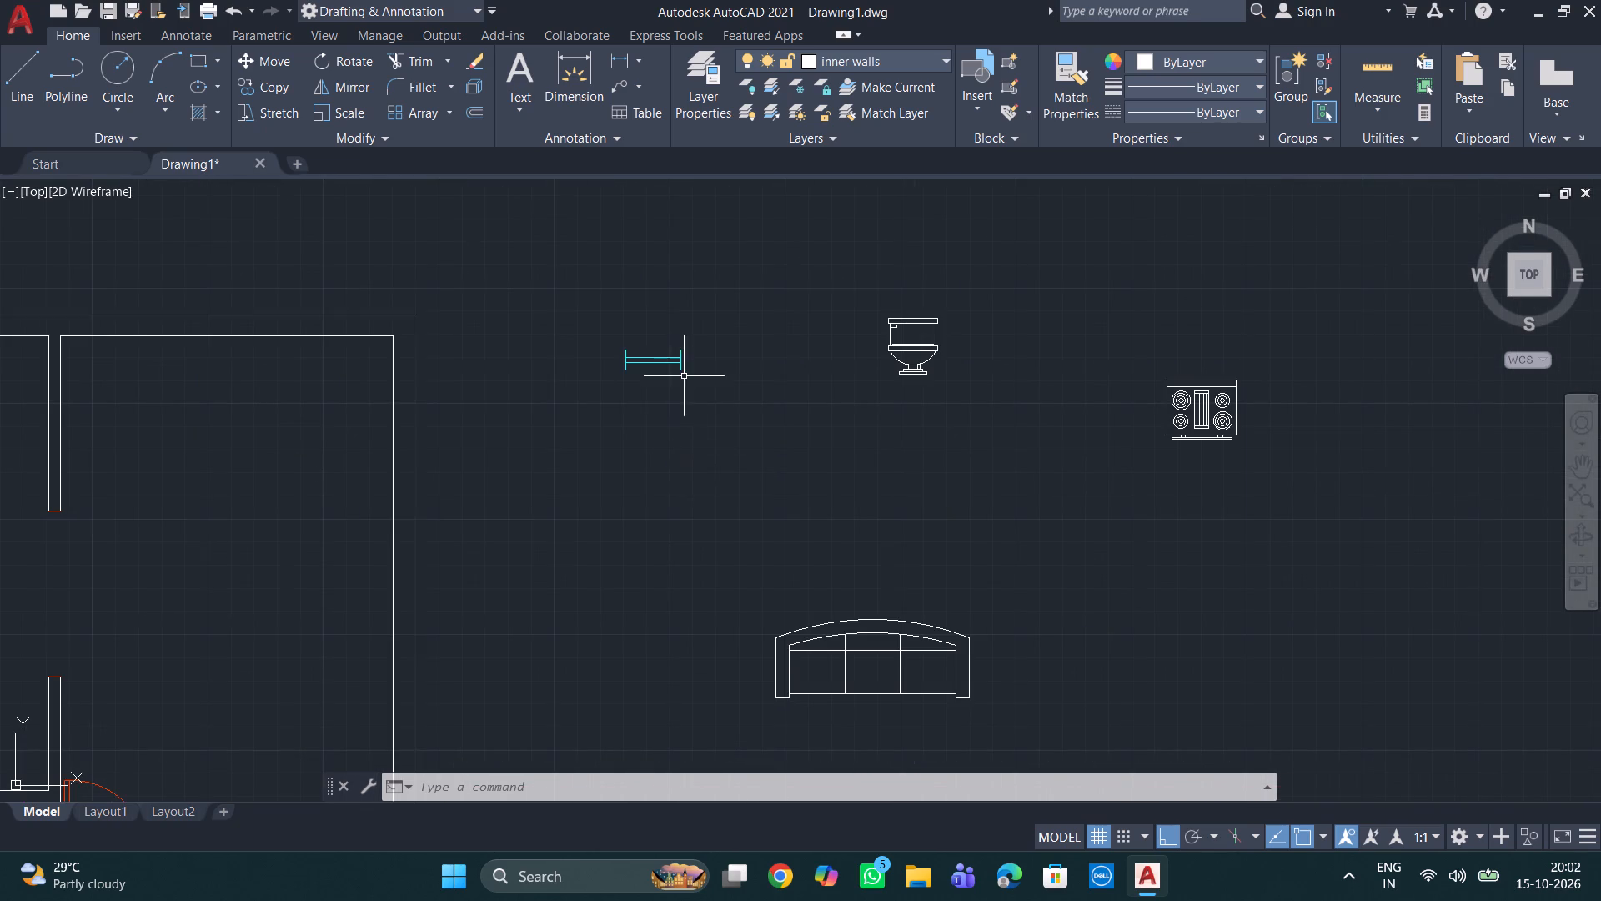
pyautogui.click(688, 373)
pyautogui.click(598, 325)
pyautogui.press('c')
pyautogui.press('o')
pyautogui.press('Return')
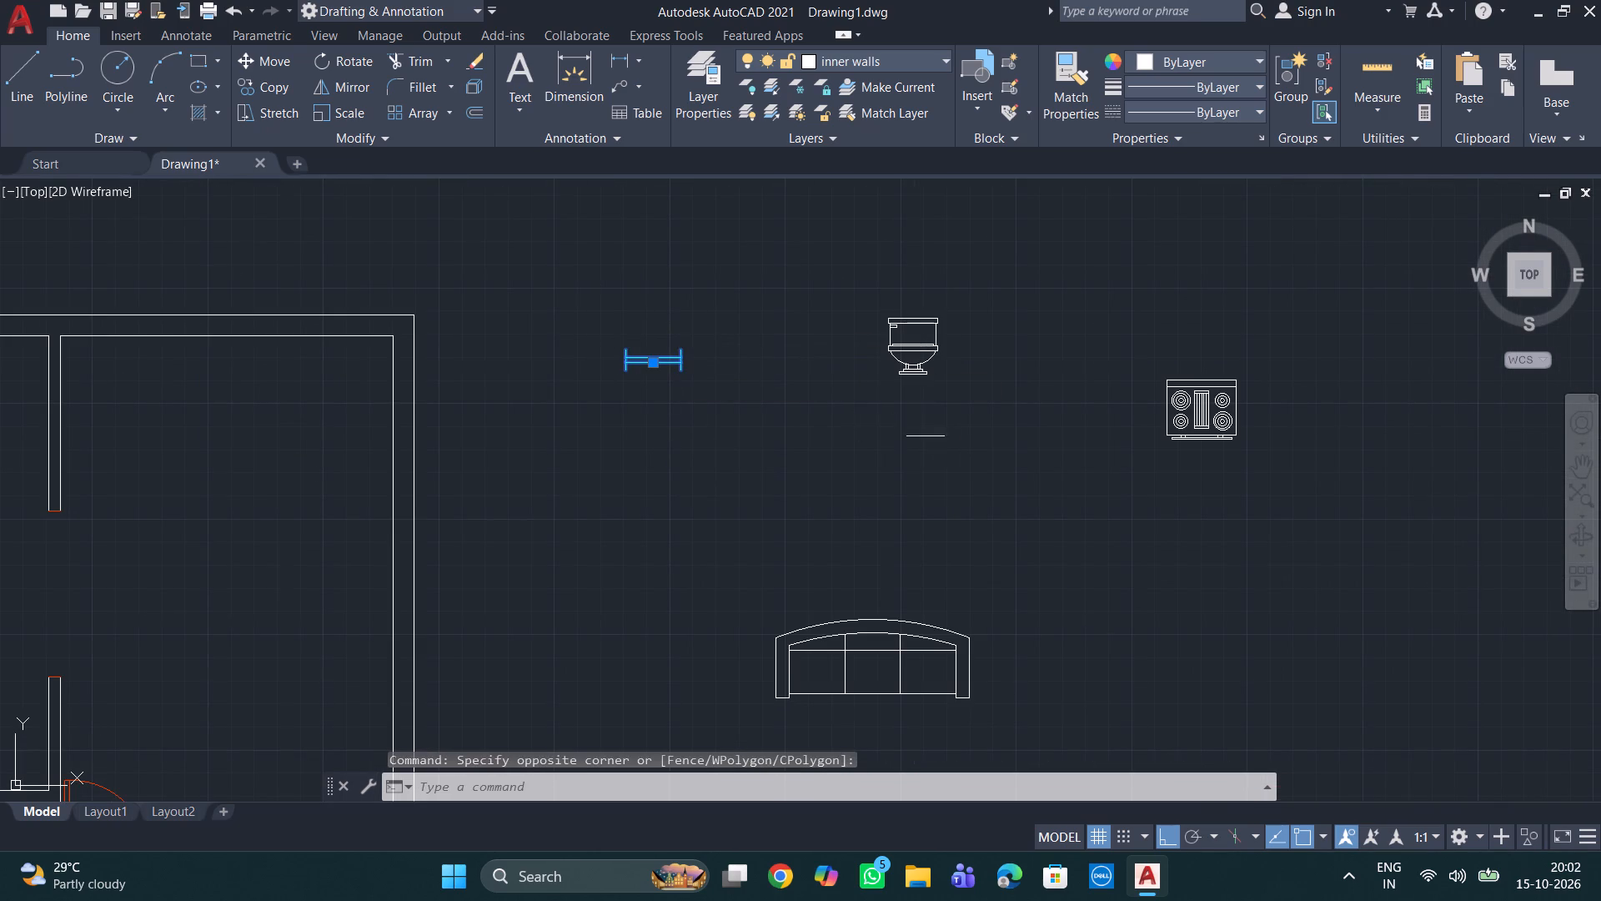
pyautogui.click(678, 368)
pyautogui.scroll(-4, 636, 429)
pyautogui.moveTo(632, 431); pyautogui.dragTo(634, 431, button='middle')
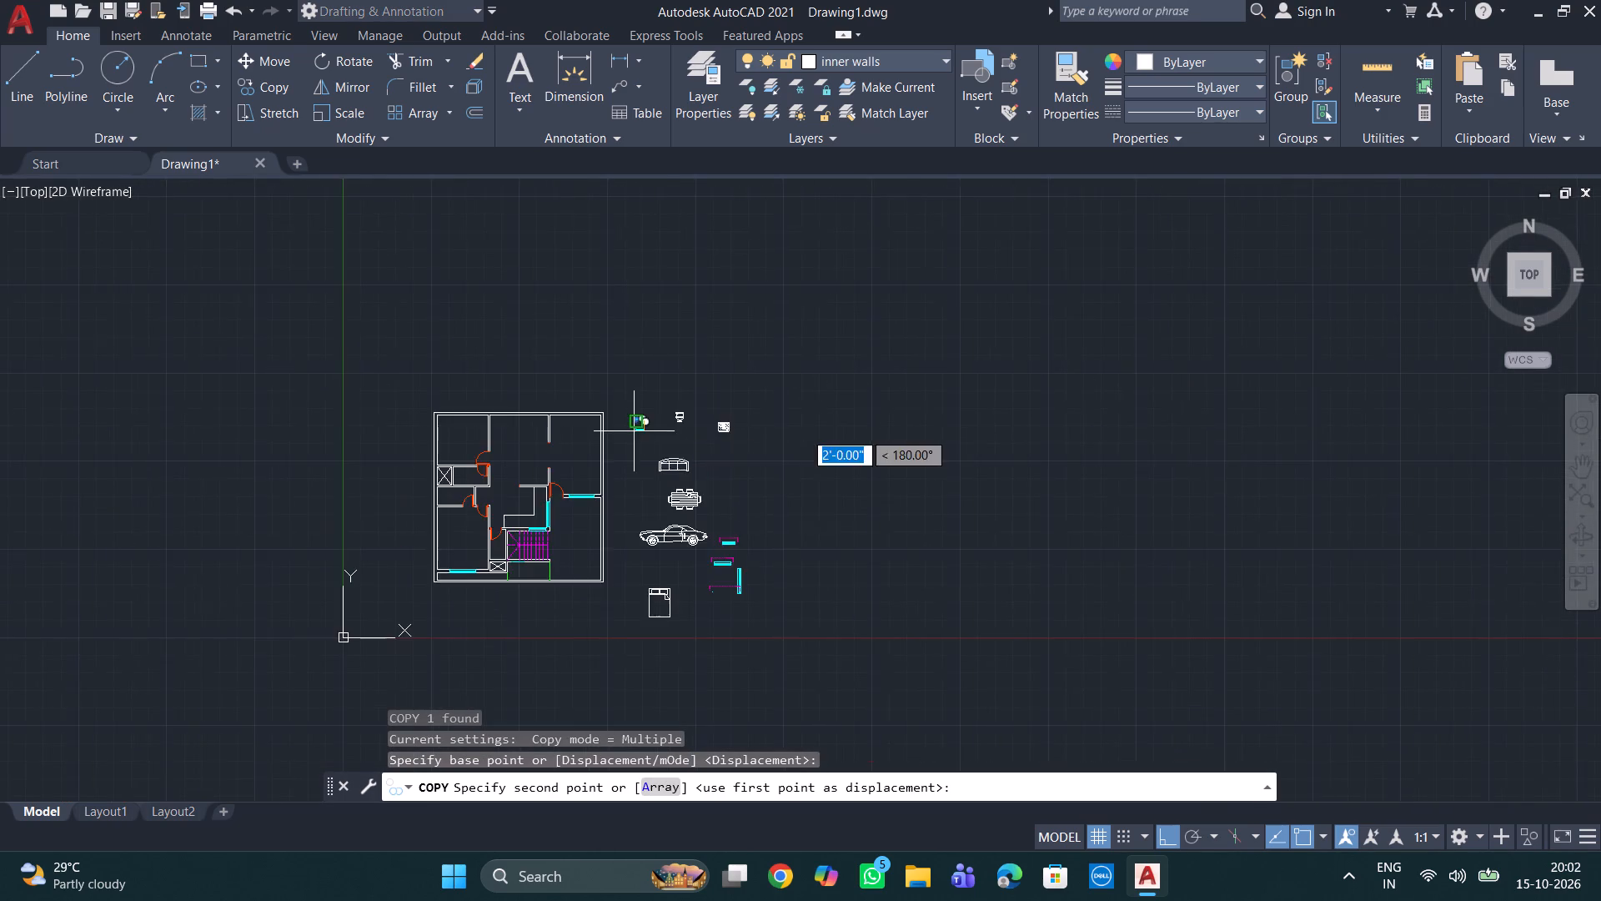
pyautogui.moveTo(634, 431); pyautogui.dragTo(931, 461, button='middle')
pyautogui.scroll(4, 834, 589)
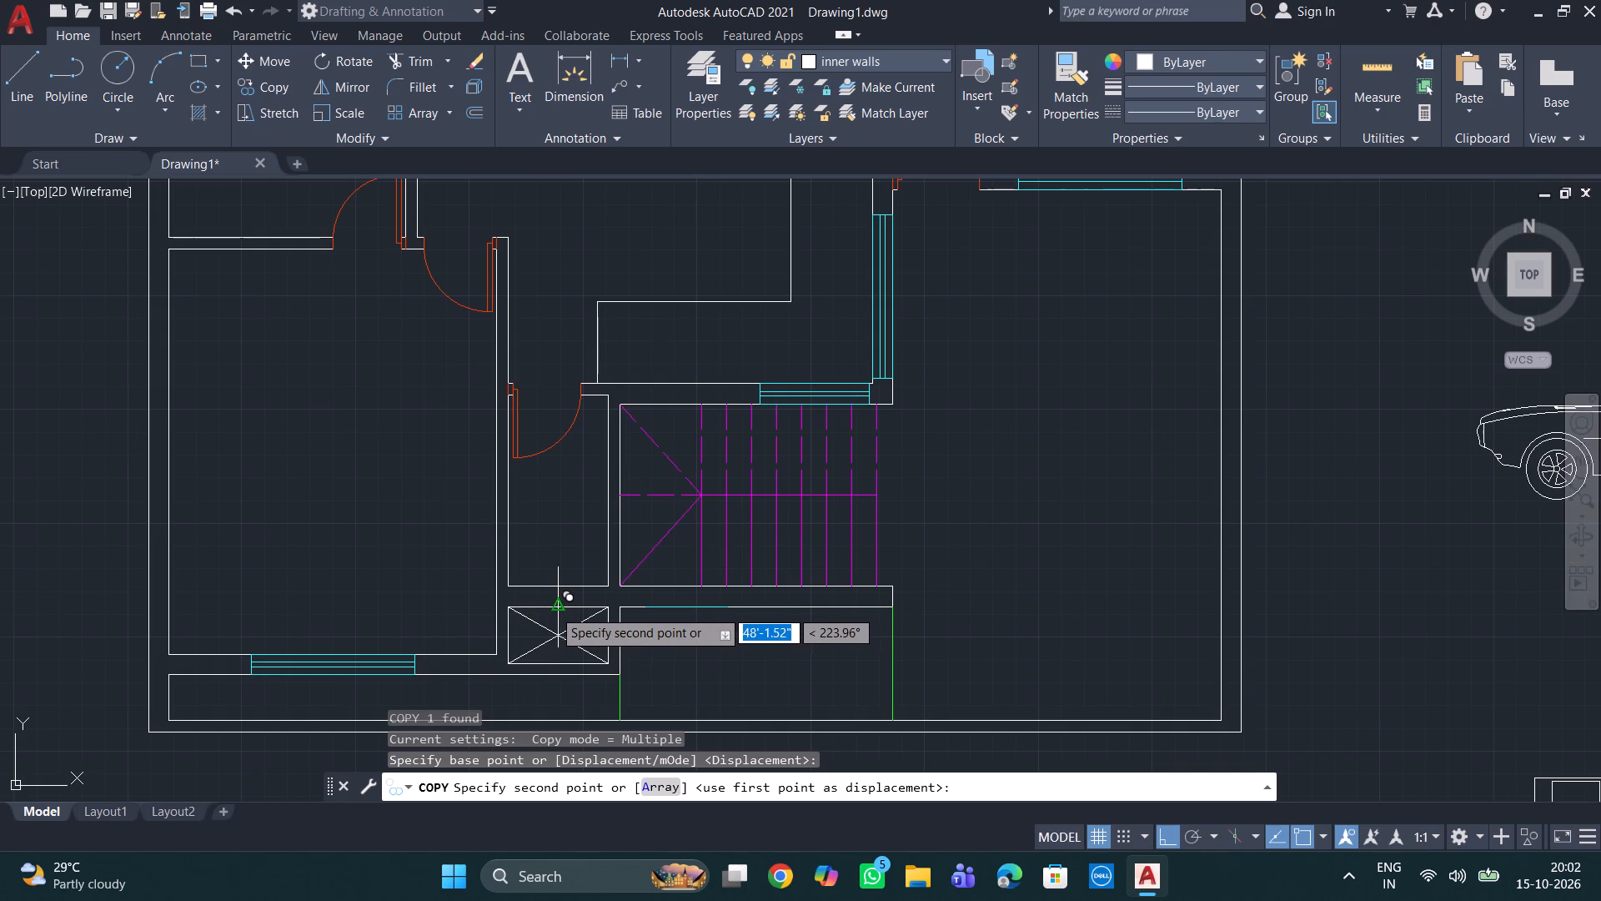
pyautogui.click(569, 606)
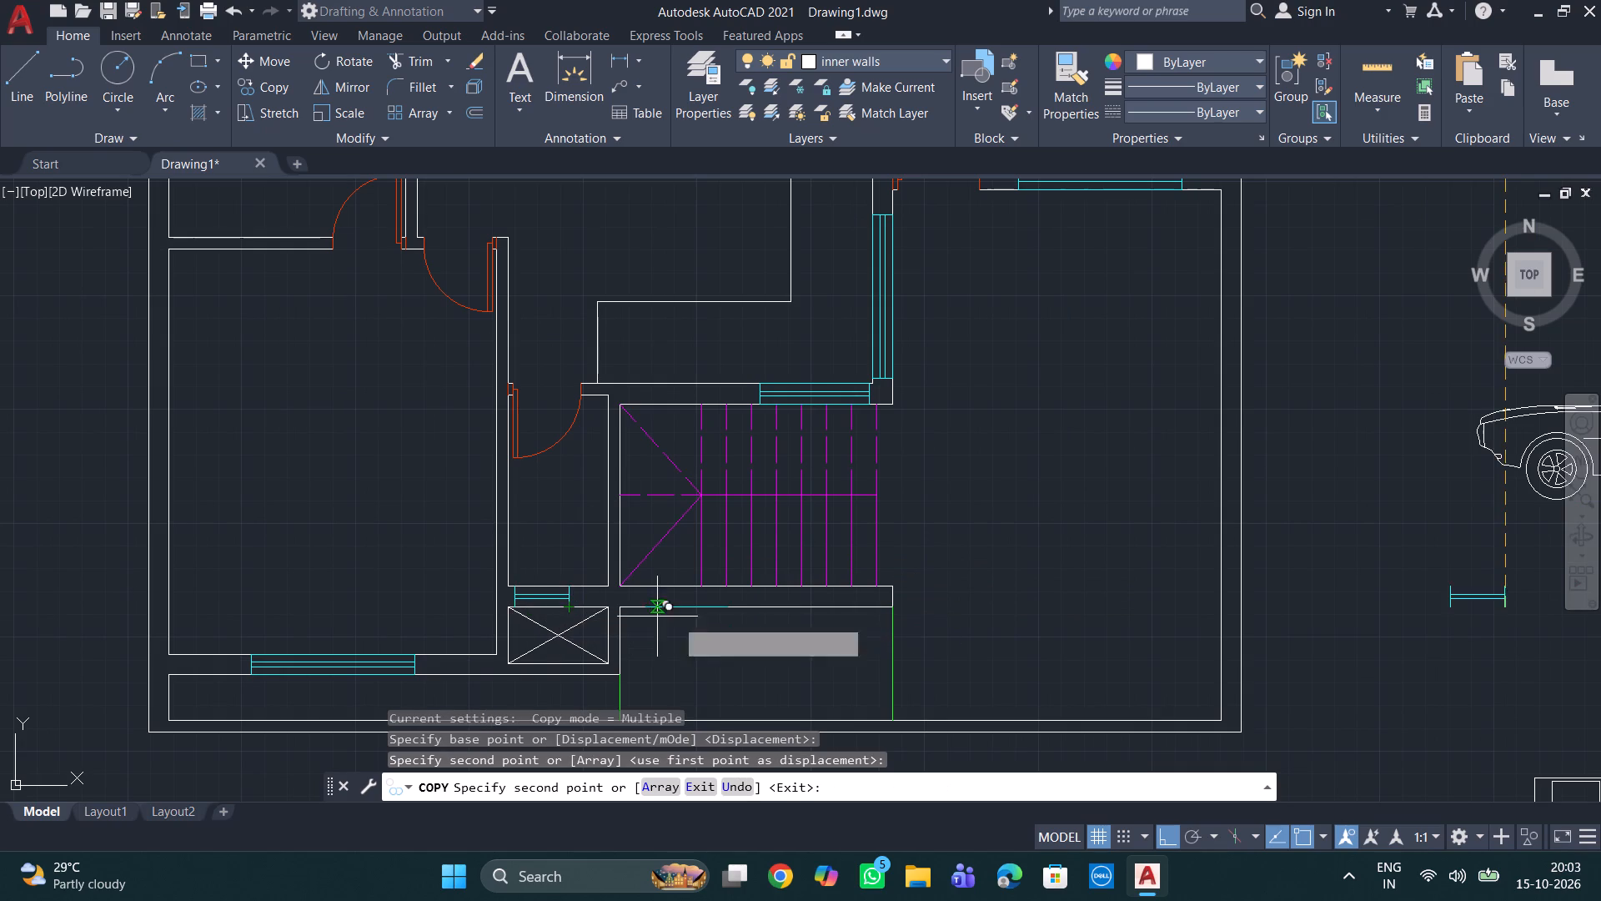
pyautogui.scroll(-1, 744, 608)
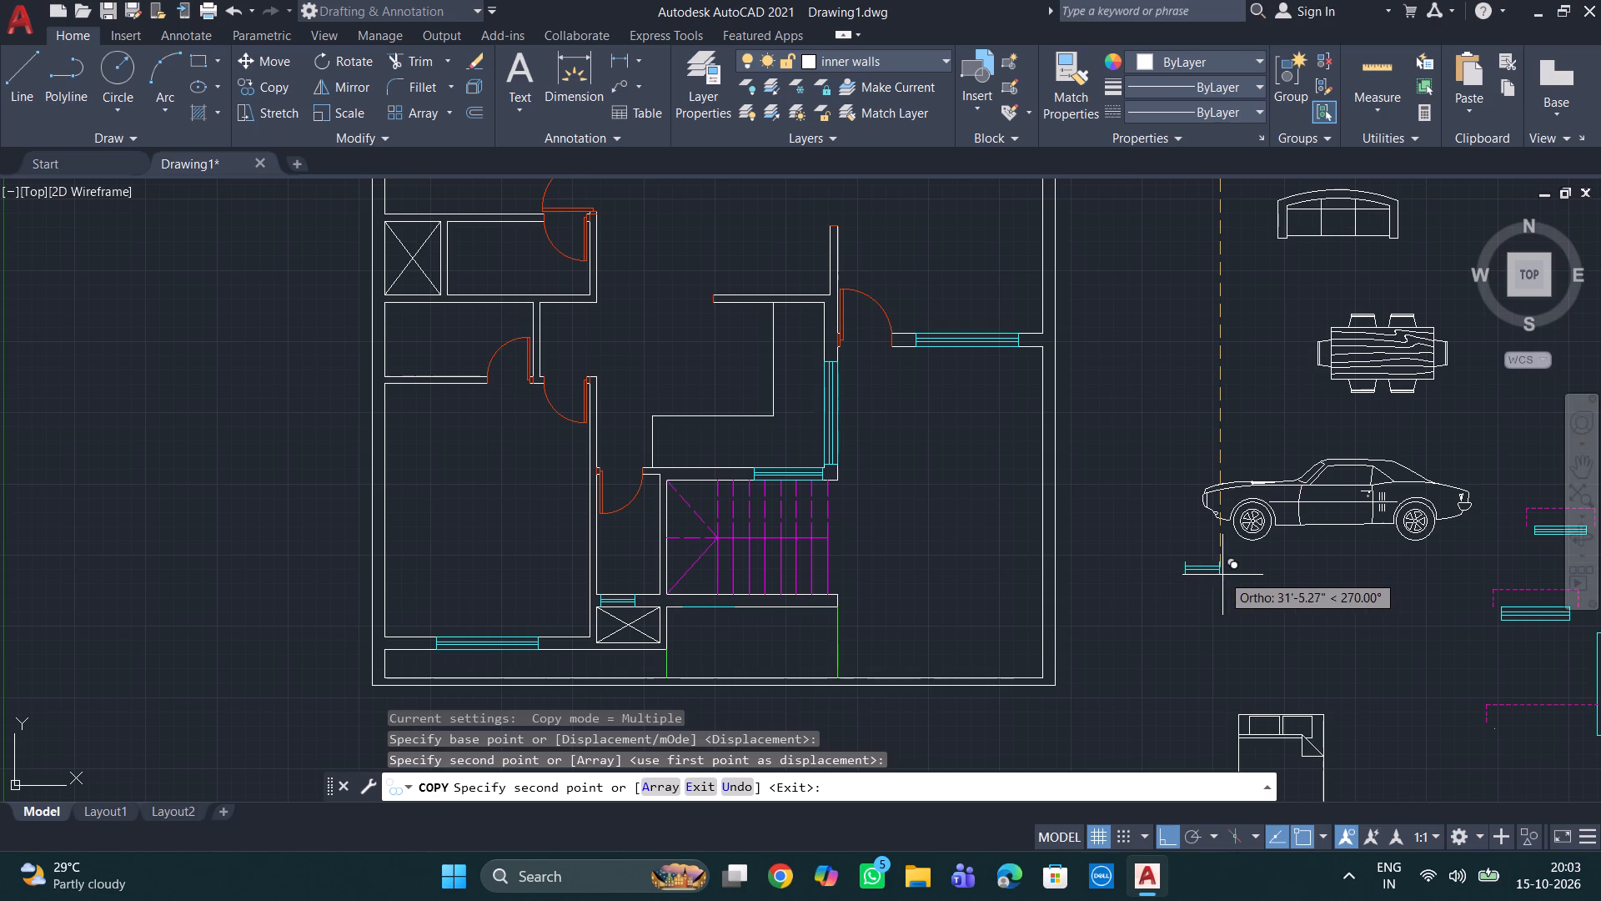
pyautogui.moveTo(1170, 557); pyautogui.dragTo(713, 575, button='middle')
pyautogui.scroll(-1, 1162, 555)
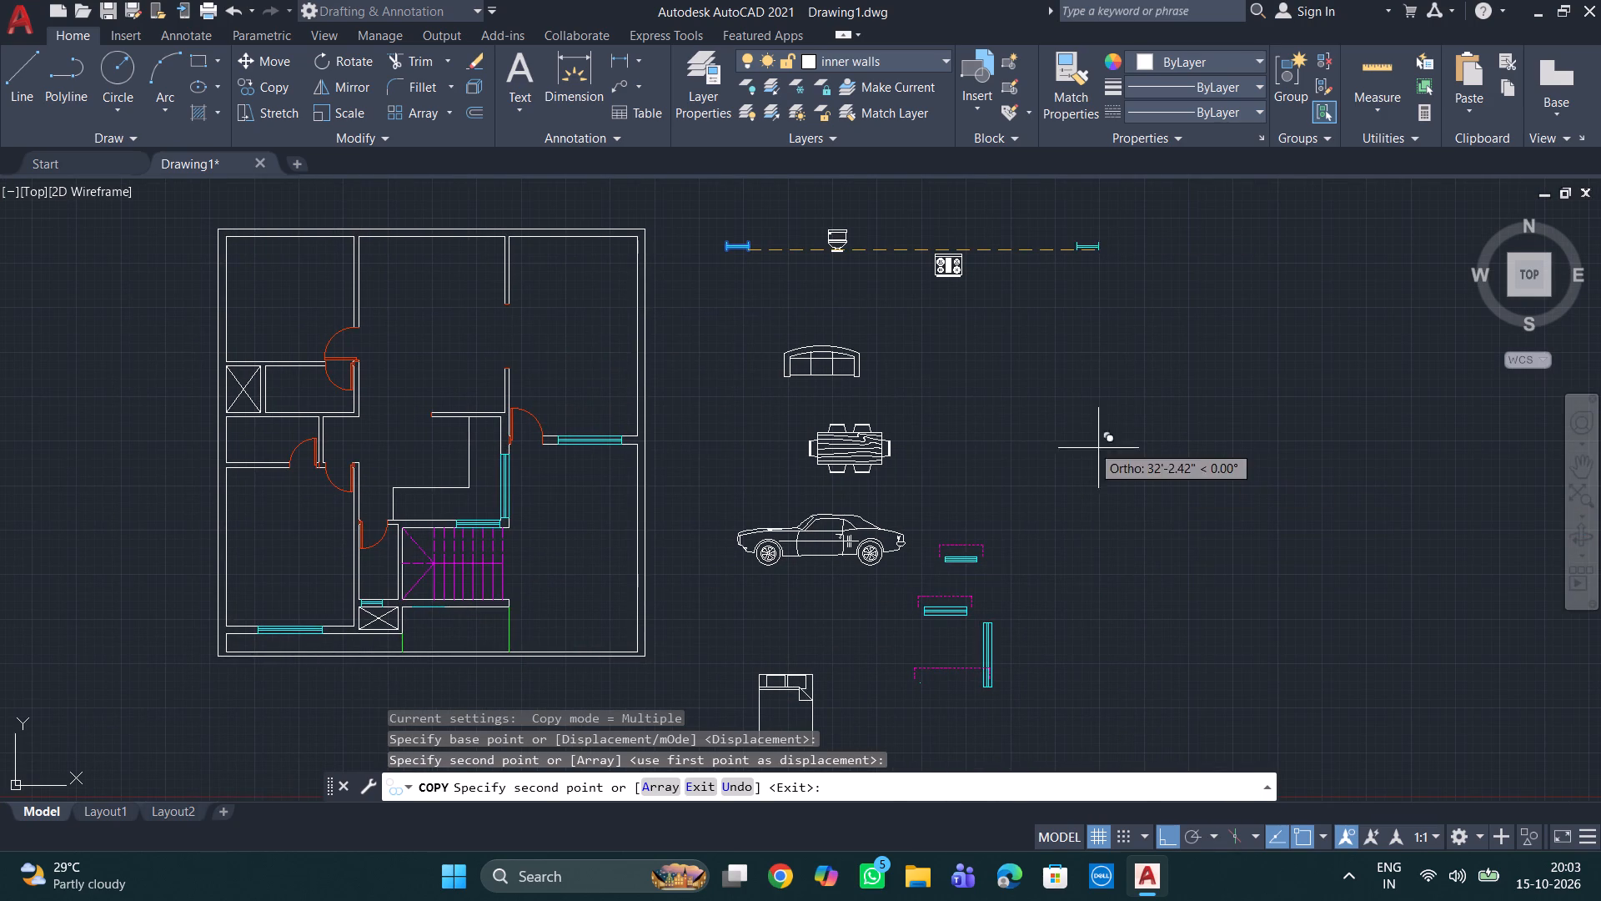
pyautogui.press('Escape')
# Rotate the small window block east of the building by 270° about its lower east end so it stands vertically.
pyautogui.click(773, 287)
pyautogui.click(725, 230)
pyautogui.press('r')
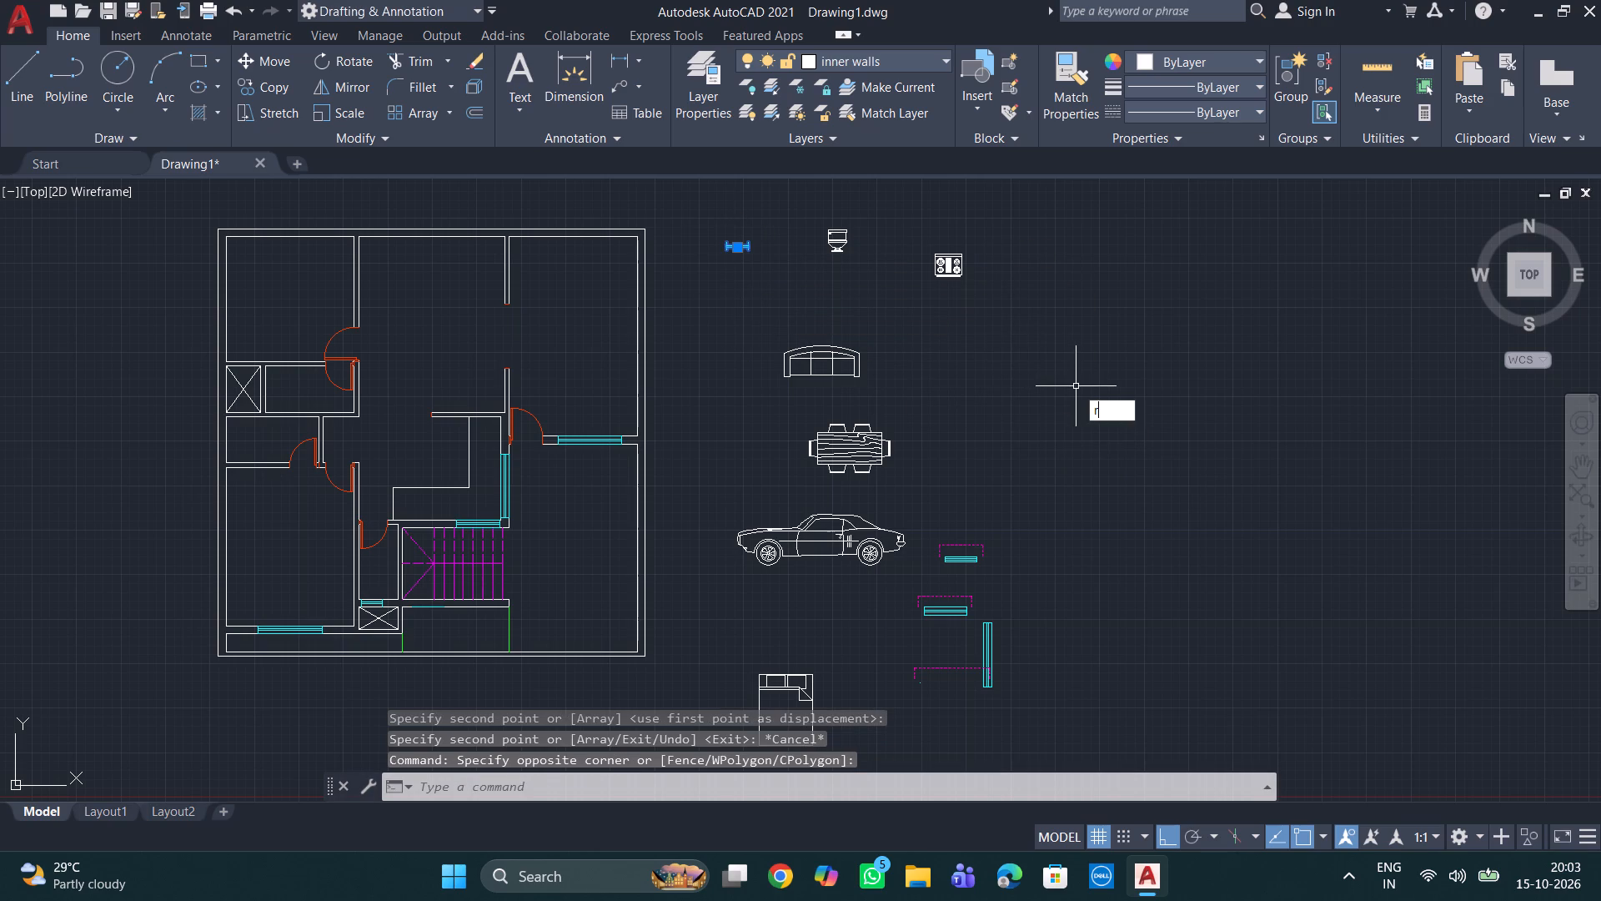
pyautogui.press('o')
pyautogui.press('Return')
pyautogui.click(749, 254)
pyautogui.click(731, 314)
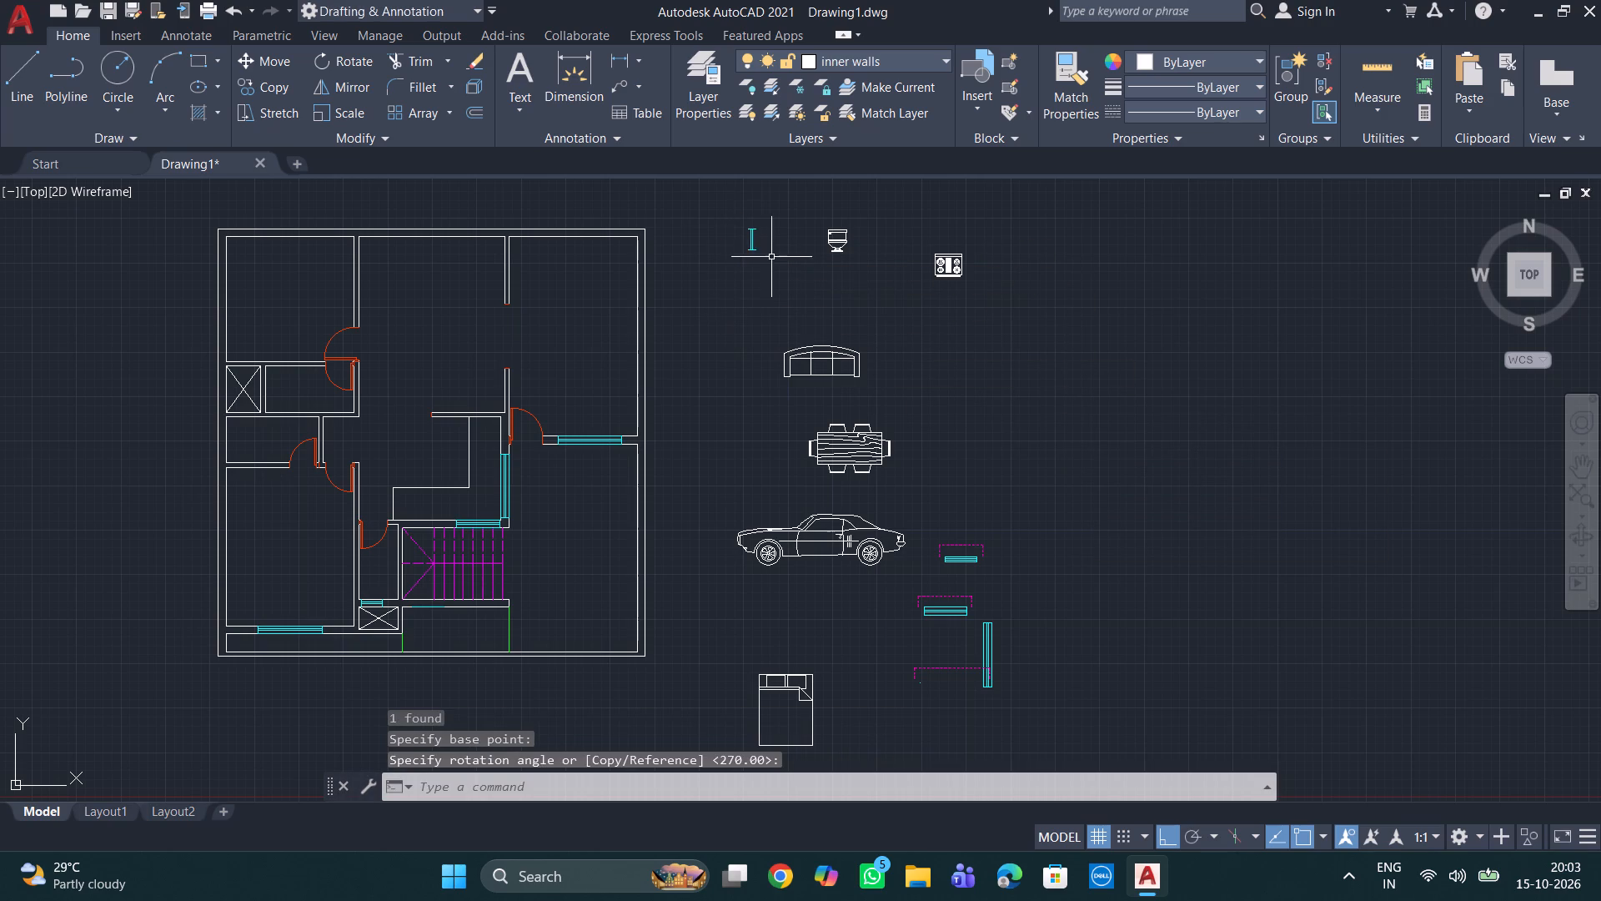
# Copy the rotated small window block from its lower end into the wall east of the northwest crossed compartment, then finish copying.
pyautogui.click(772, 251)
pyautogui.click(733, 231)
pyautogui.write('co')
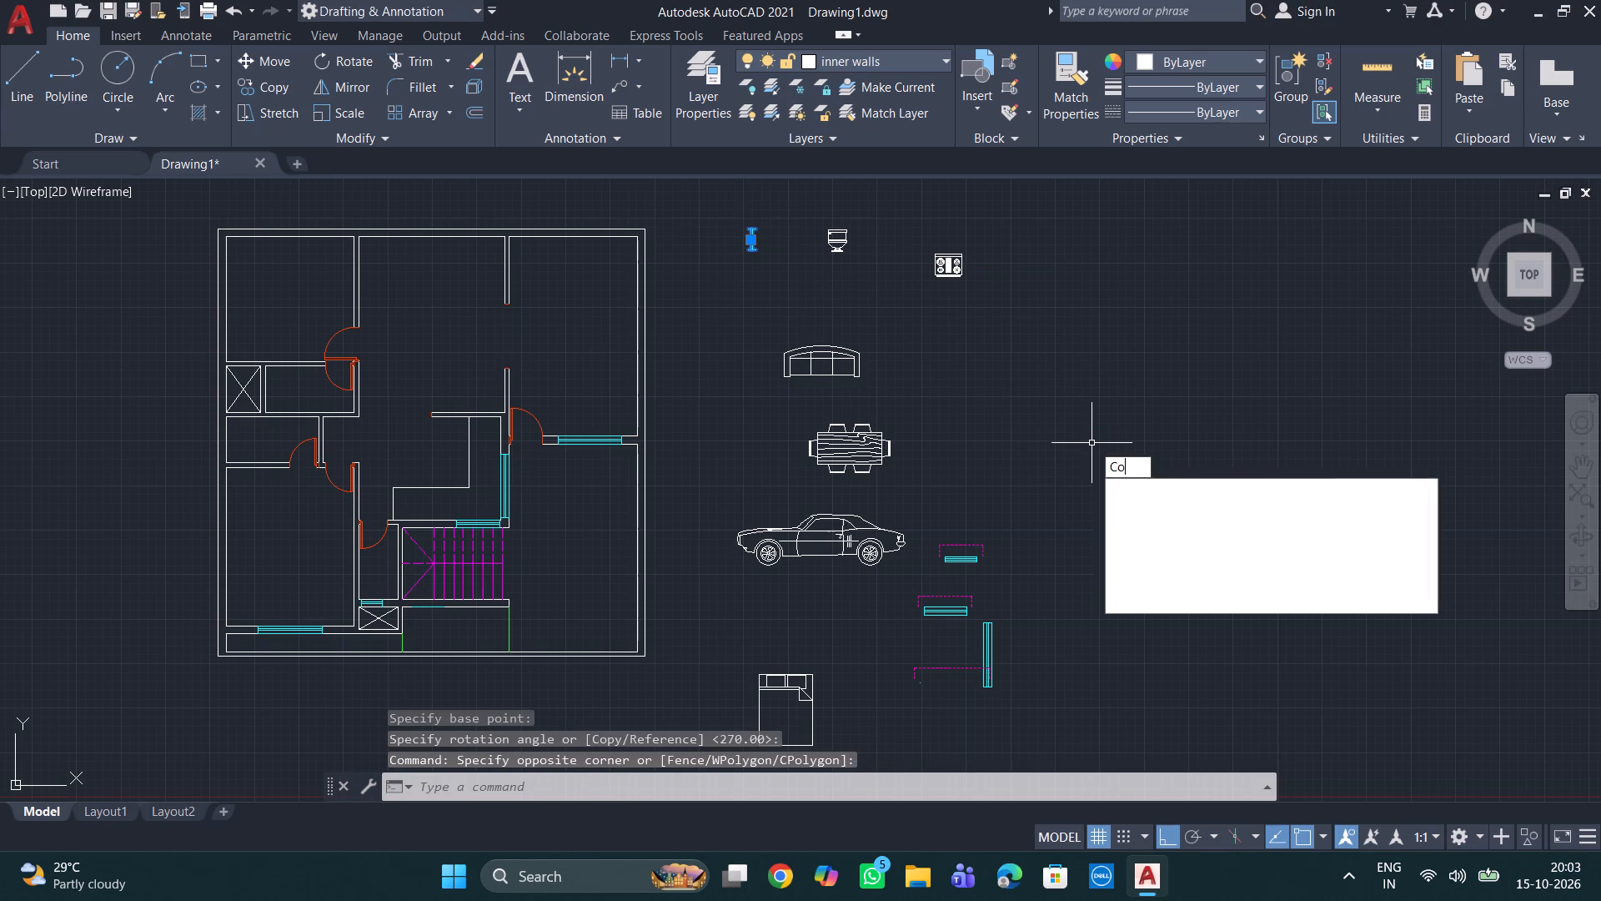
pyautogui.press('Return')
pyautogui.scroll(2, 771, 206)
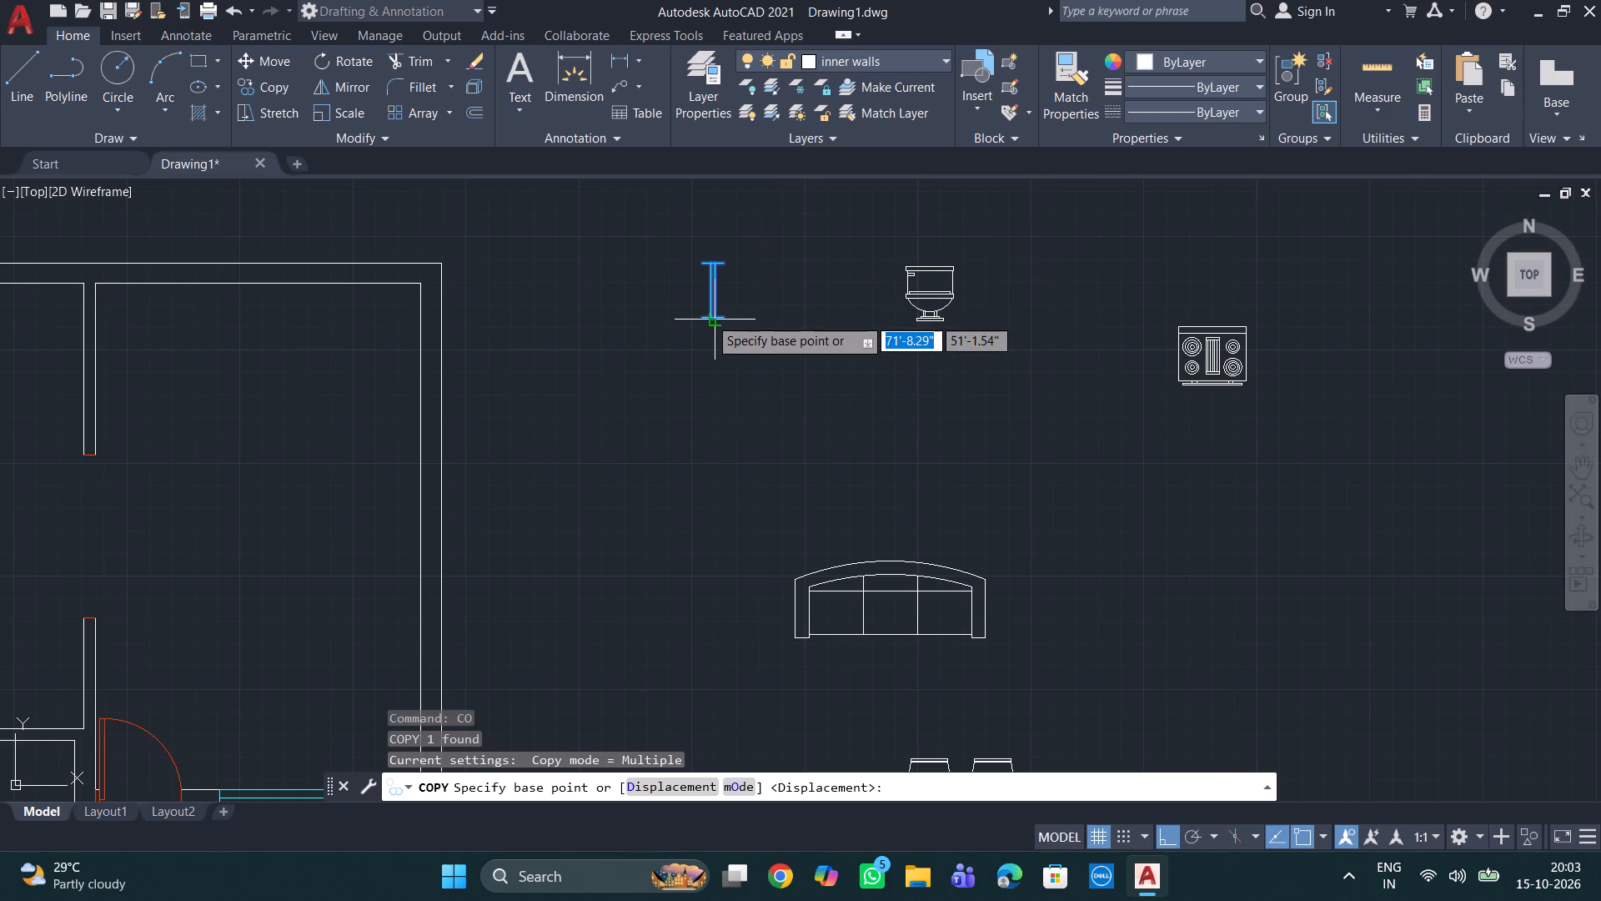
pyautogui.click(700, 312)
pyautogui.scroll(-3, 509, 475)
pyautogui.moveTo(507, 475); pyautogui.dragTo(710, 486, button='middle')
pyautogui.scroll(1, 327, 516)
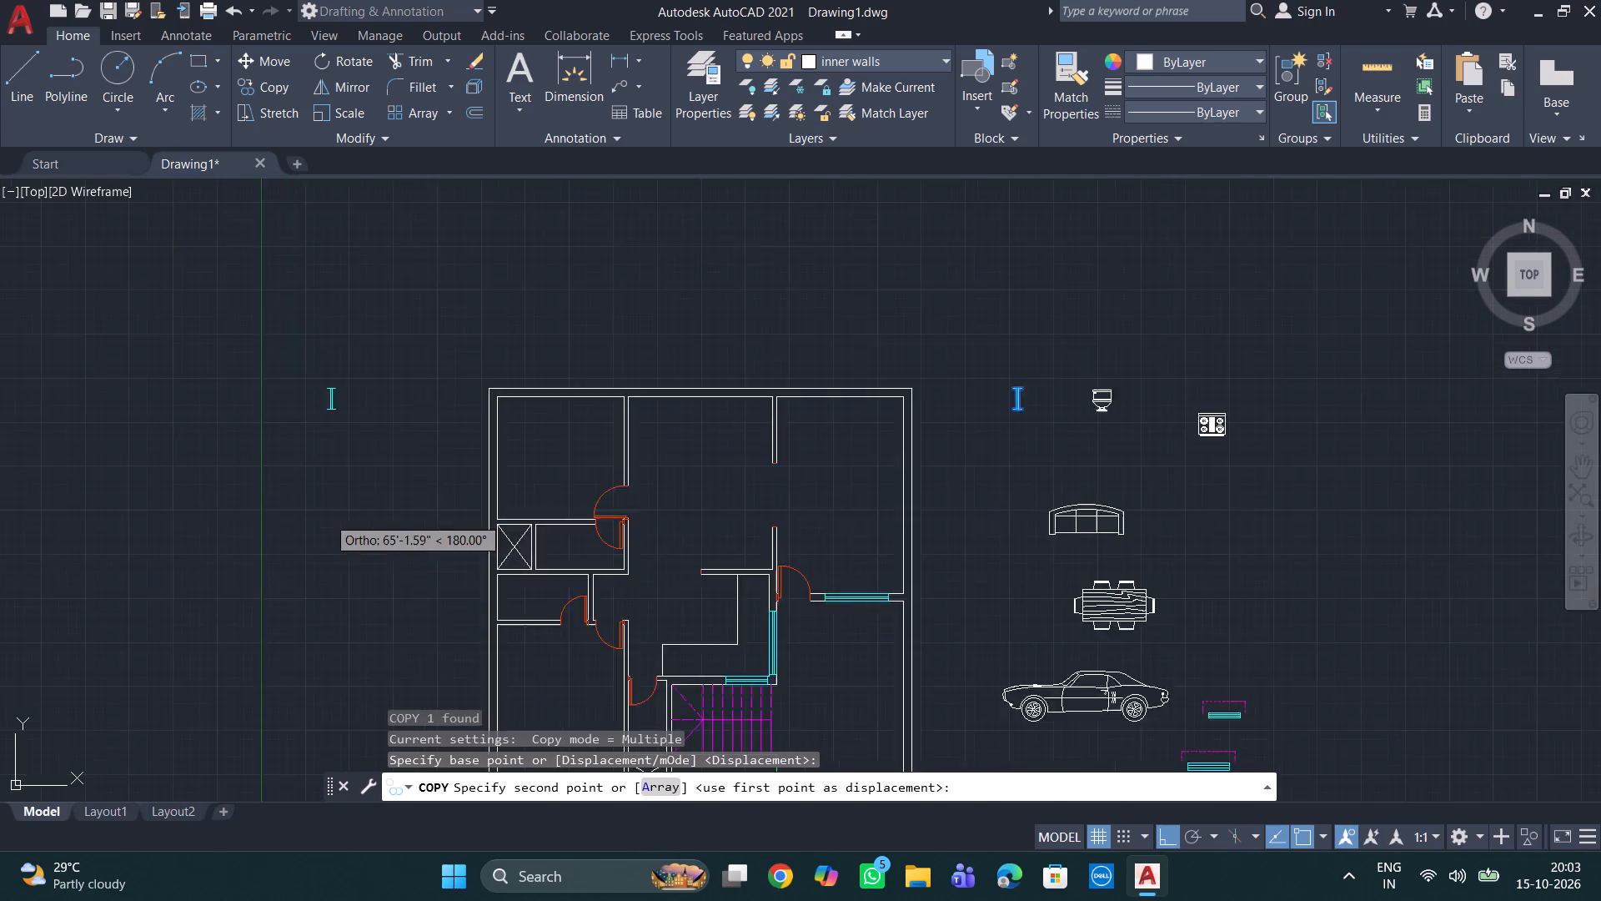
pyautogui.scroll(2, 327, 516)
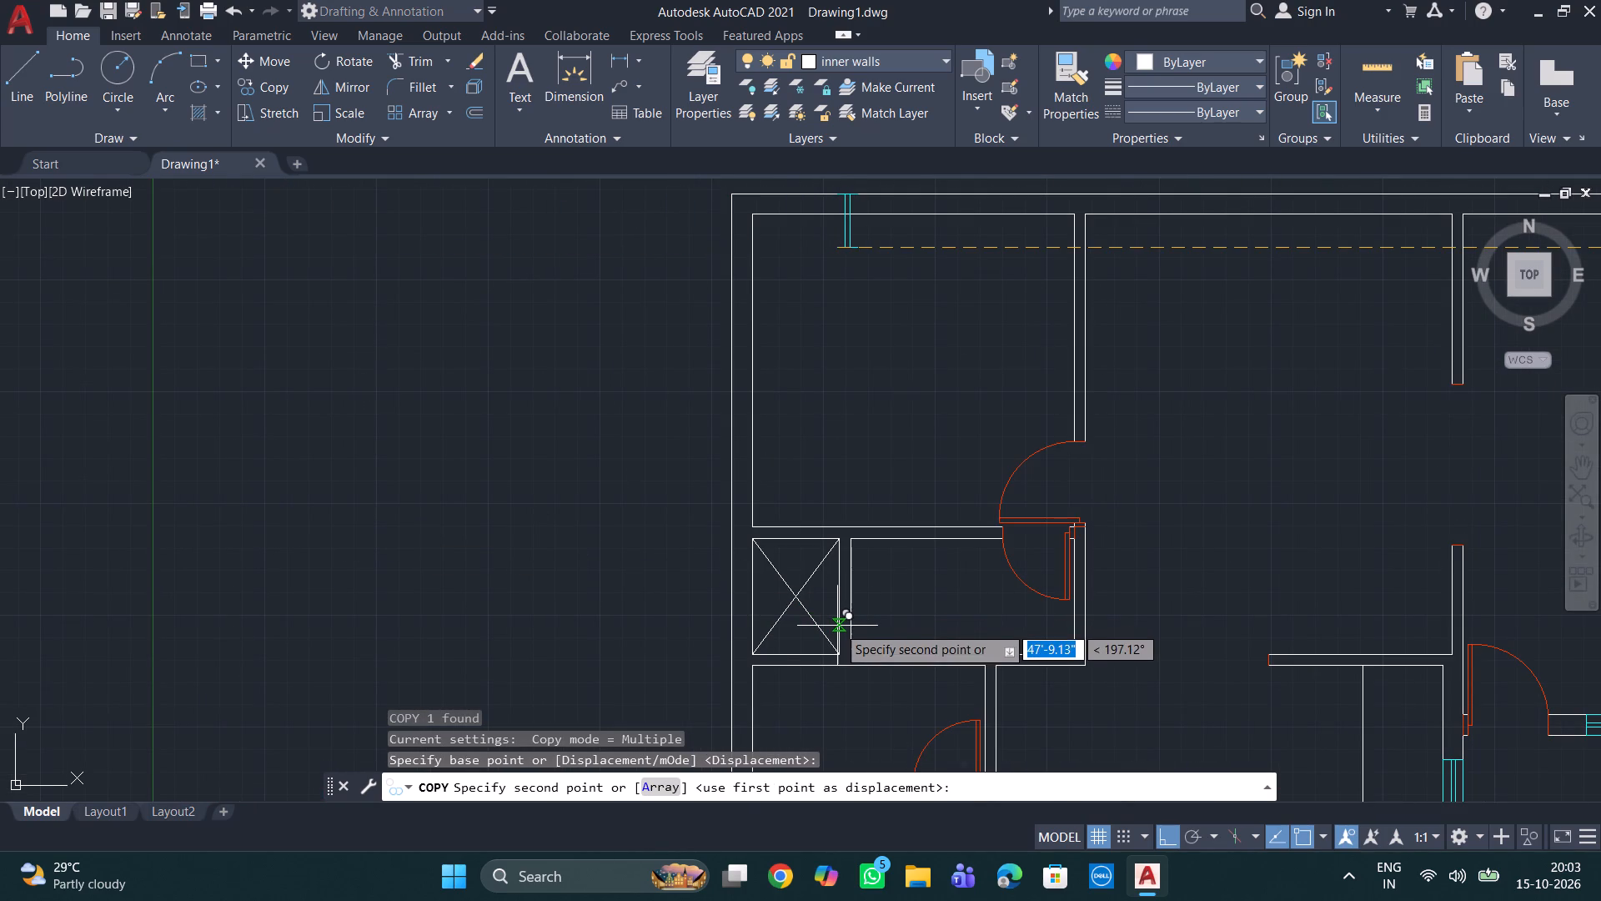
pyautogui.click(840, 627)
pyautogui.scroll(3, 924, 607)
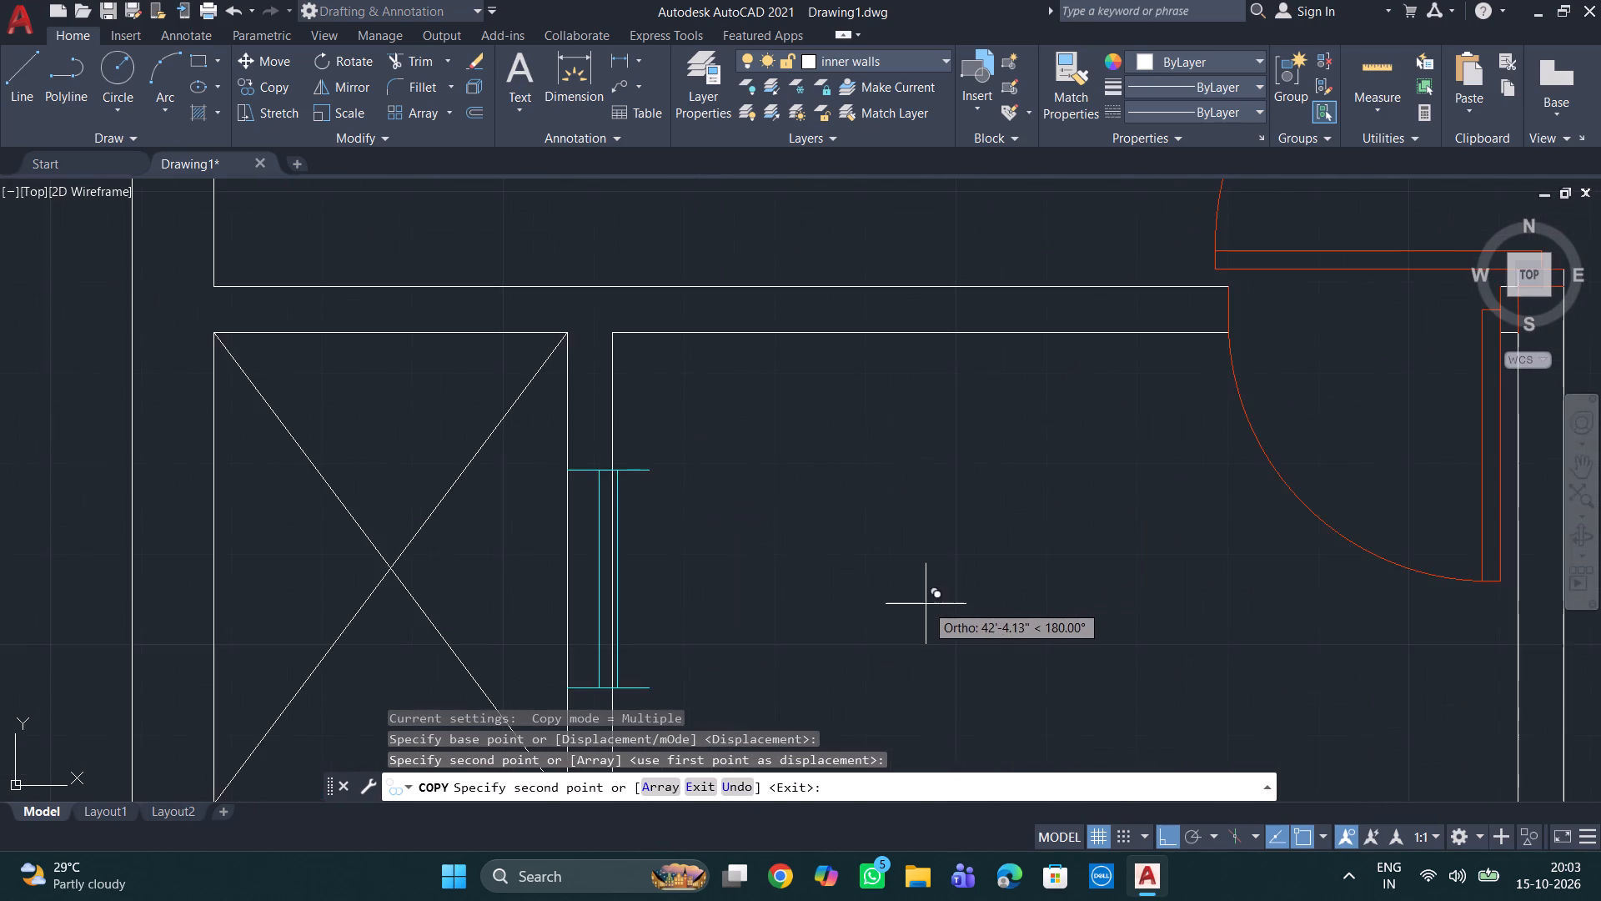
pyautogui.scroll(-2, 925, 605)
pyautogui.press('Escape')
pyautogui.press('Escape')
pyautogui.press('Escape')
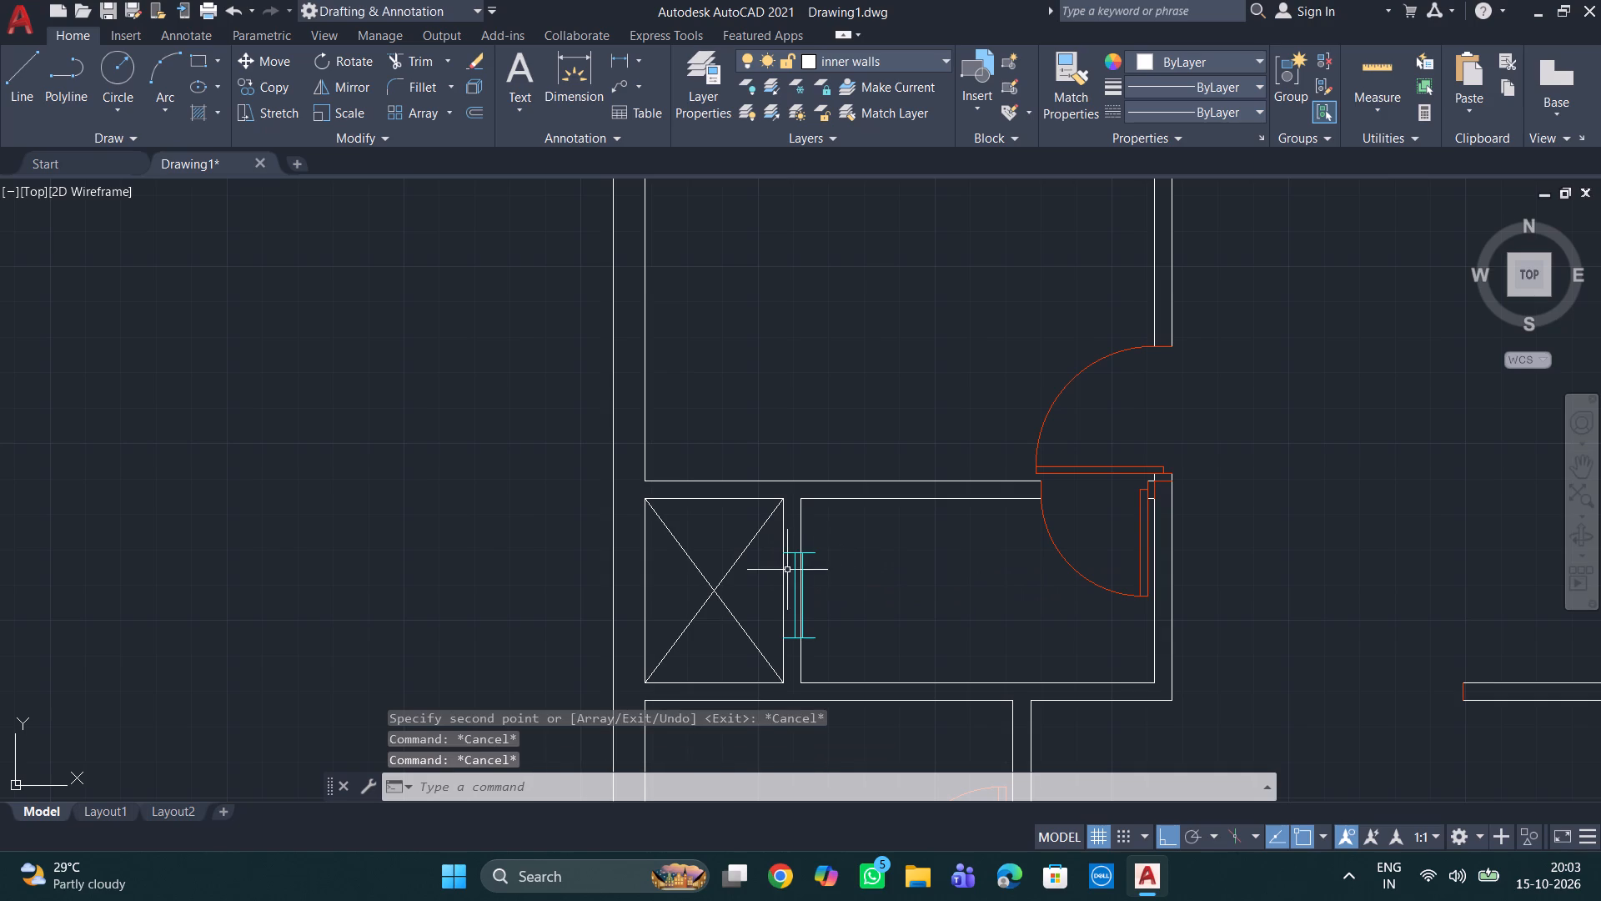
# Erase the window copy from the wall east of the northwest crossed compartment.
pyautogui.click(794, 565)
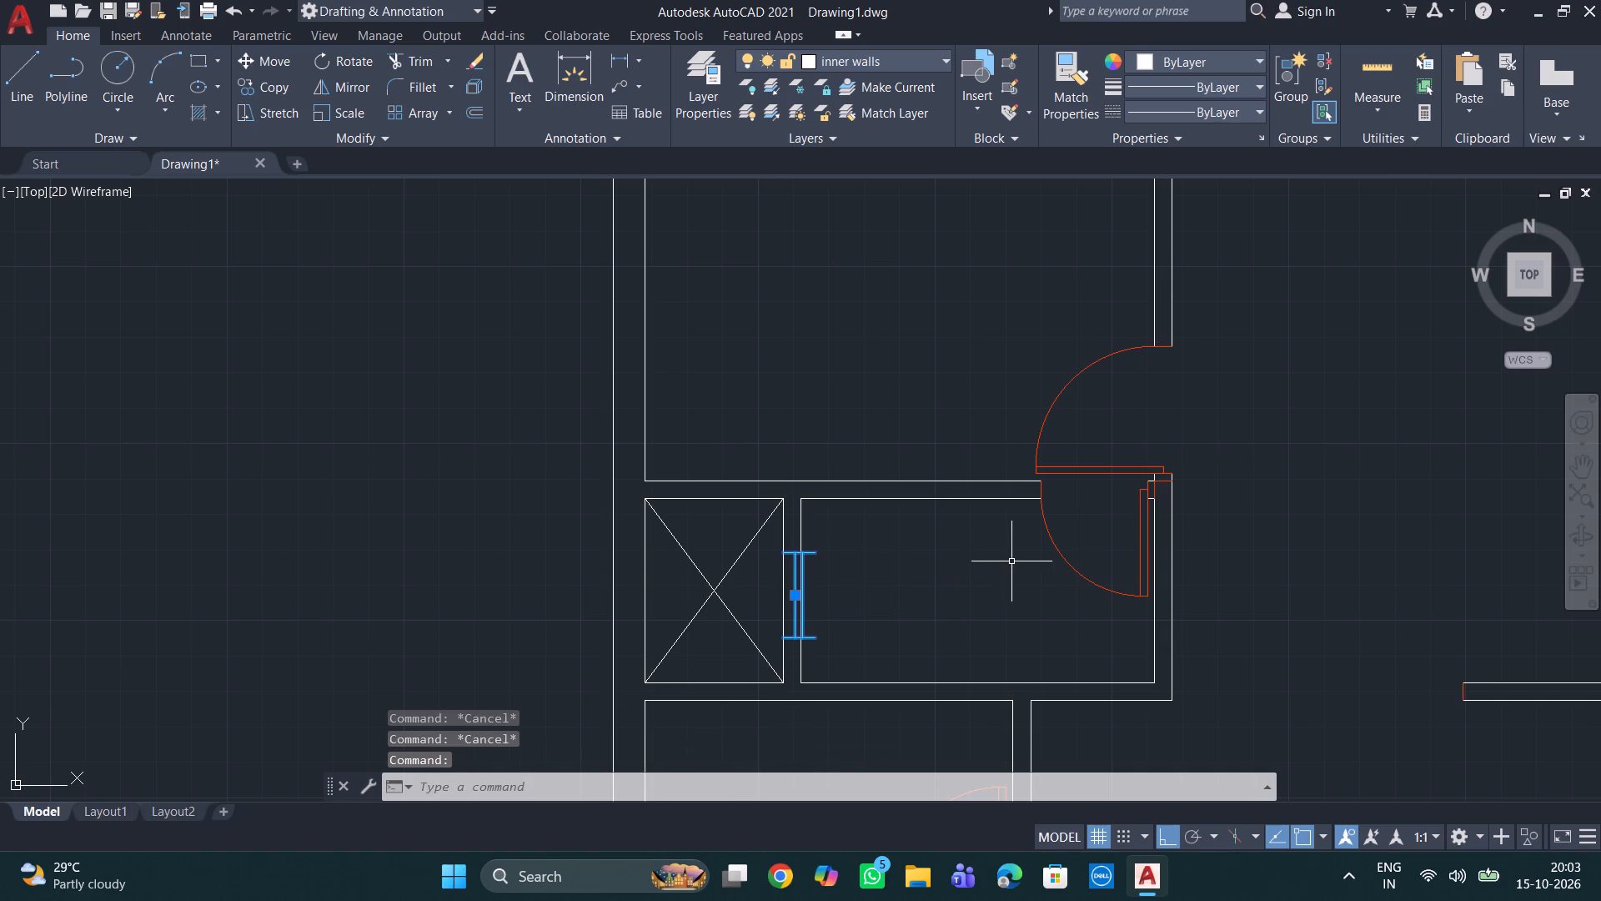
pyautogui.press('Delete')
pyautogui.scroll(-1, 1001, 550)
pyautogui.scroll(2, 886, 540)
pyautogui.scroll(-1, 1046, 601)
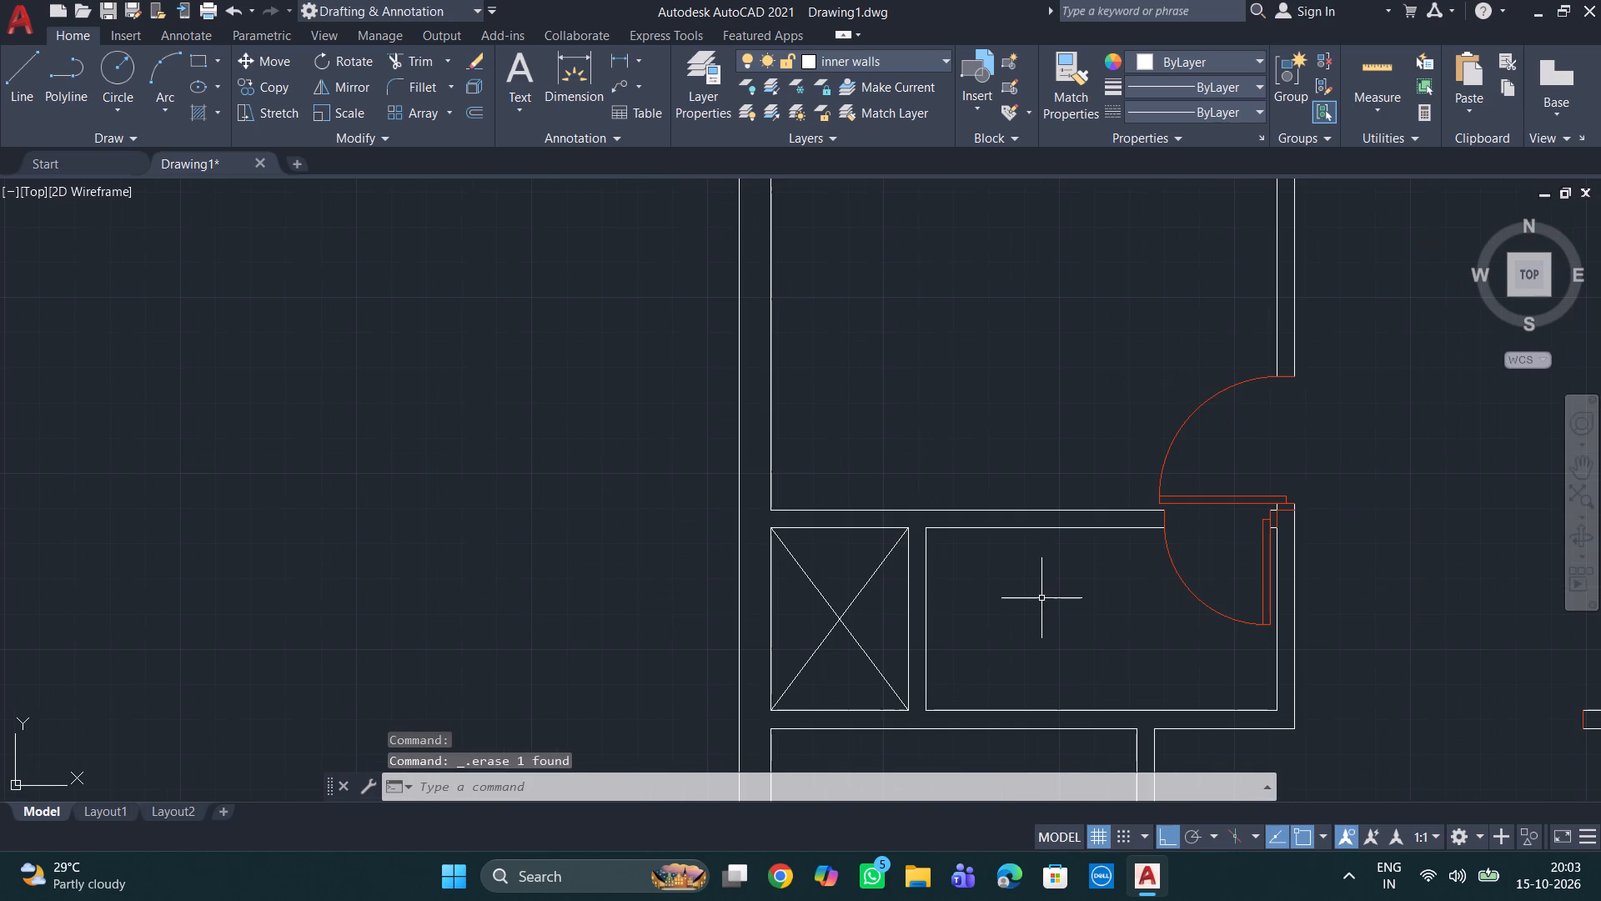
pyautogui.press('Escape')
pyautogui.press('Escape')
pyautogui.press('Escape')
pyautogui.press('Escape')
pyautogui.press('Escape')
# On the windows layer, draw a closed rectangular line outline in the wall segment along the northwest crossed compartment's north edge.
pyautogui.press('l')
pyautogui.press('Return')
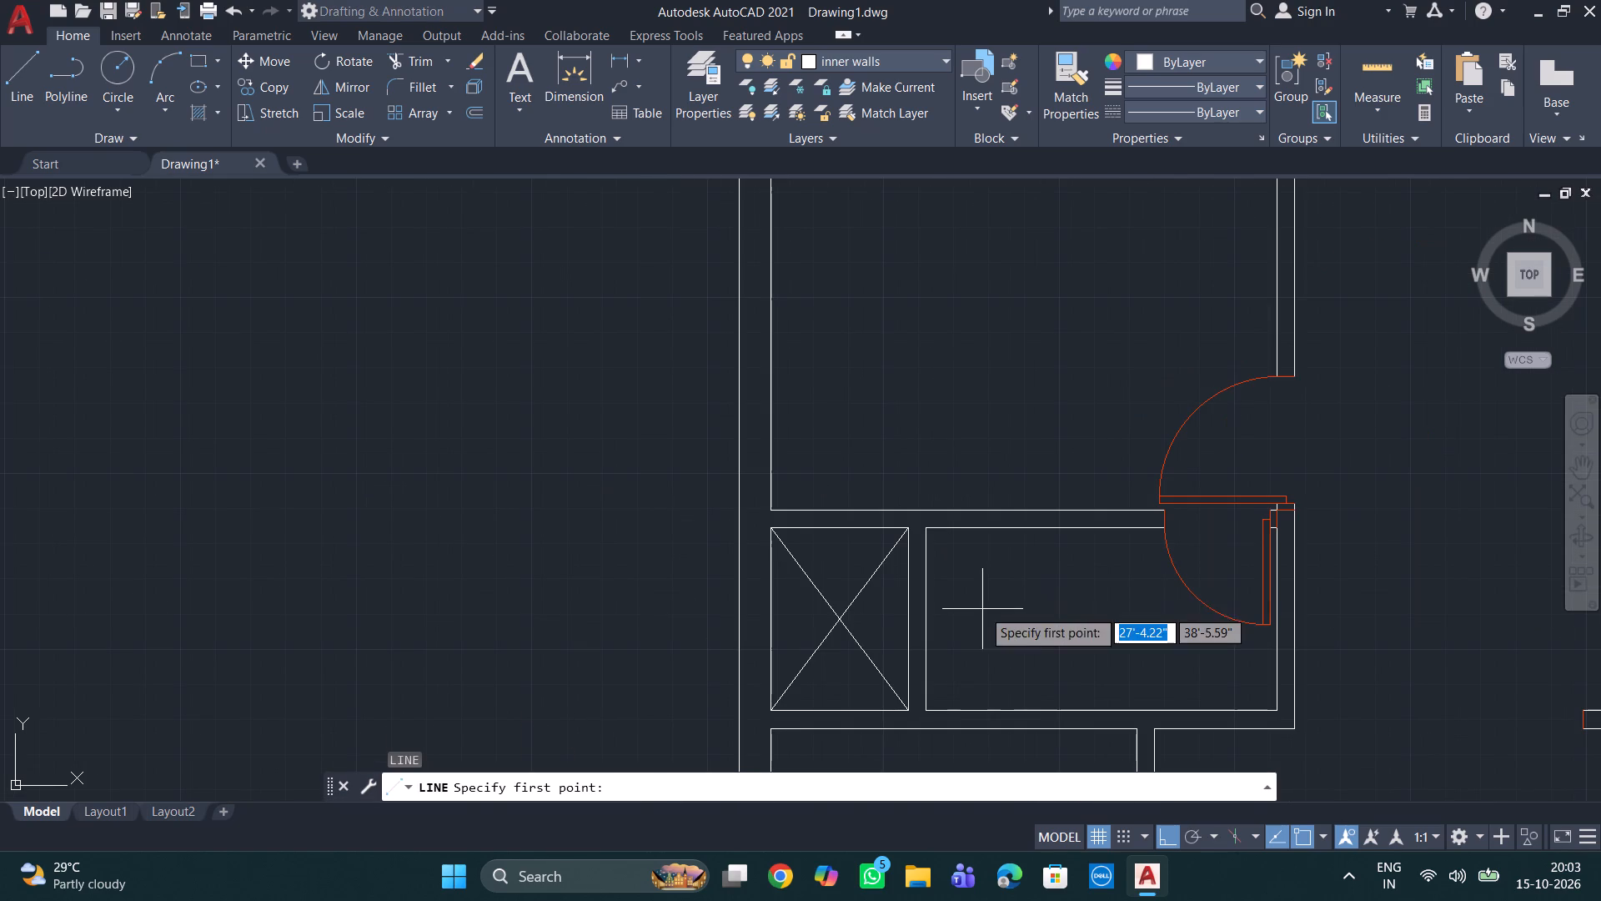
pyautogui.scroll(1, 821, 519)
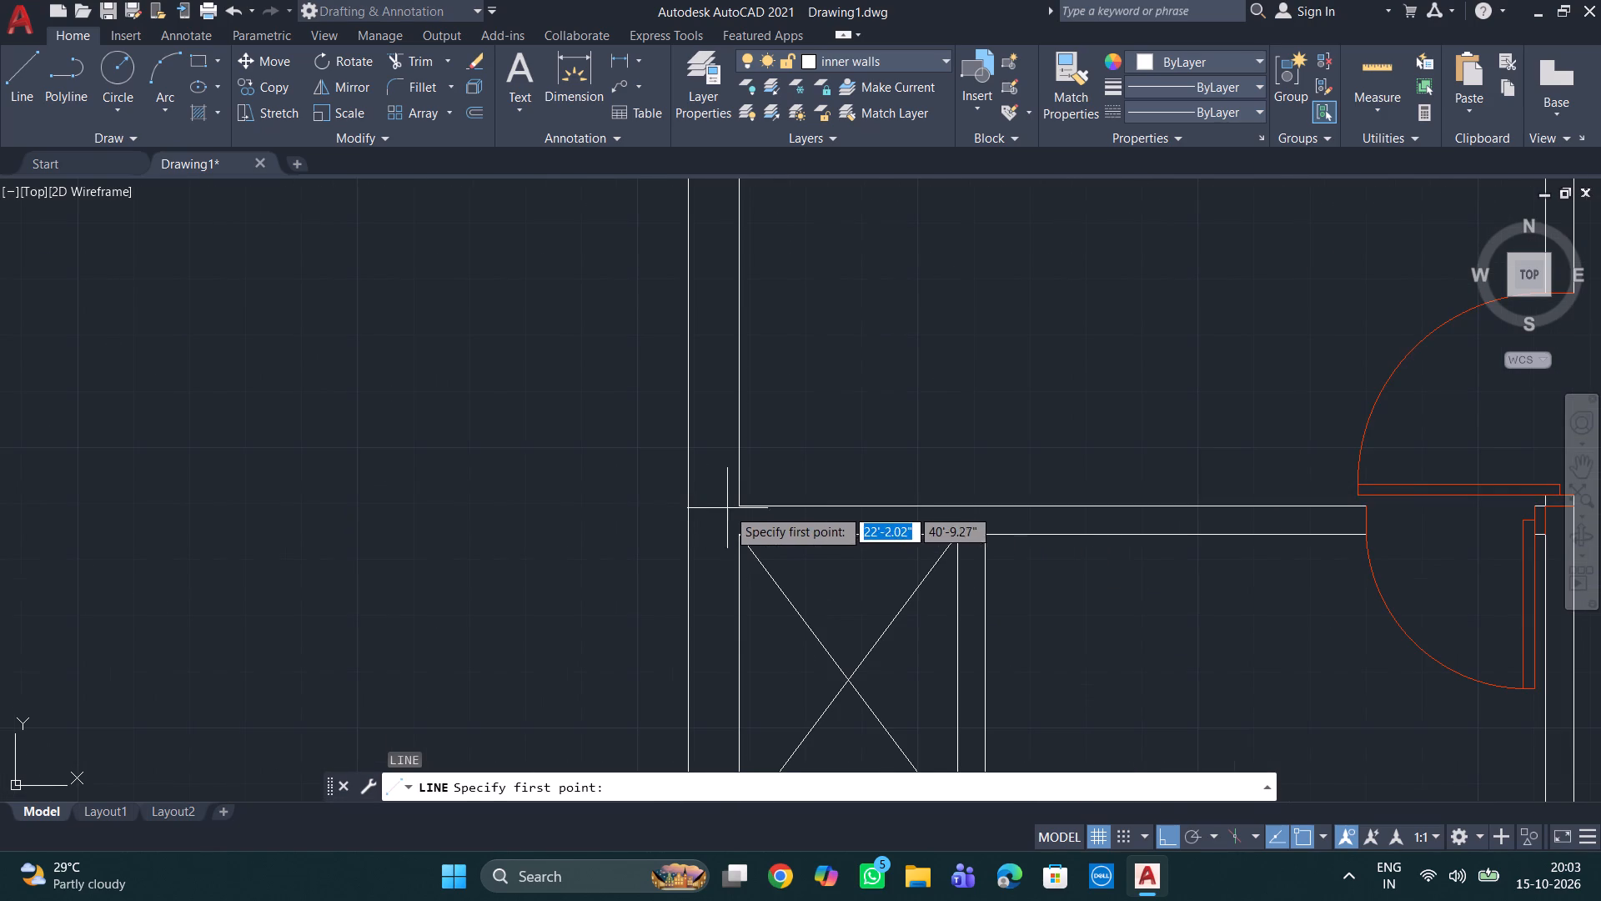
pyautogui.click(900, 52)
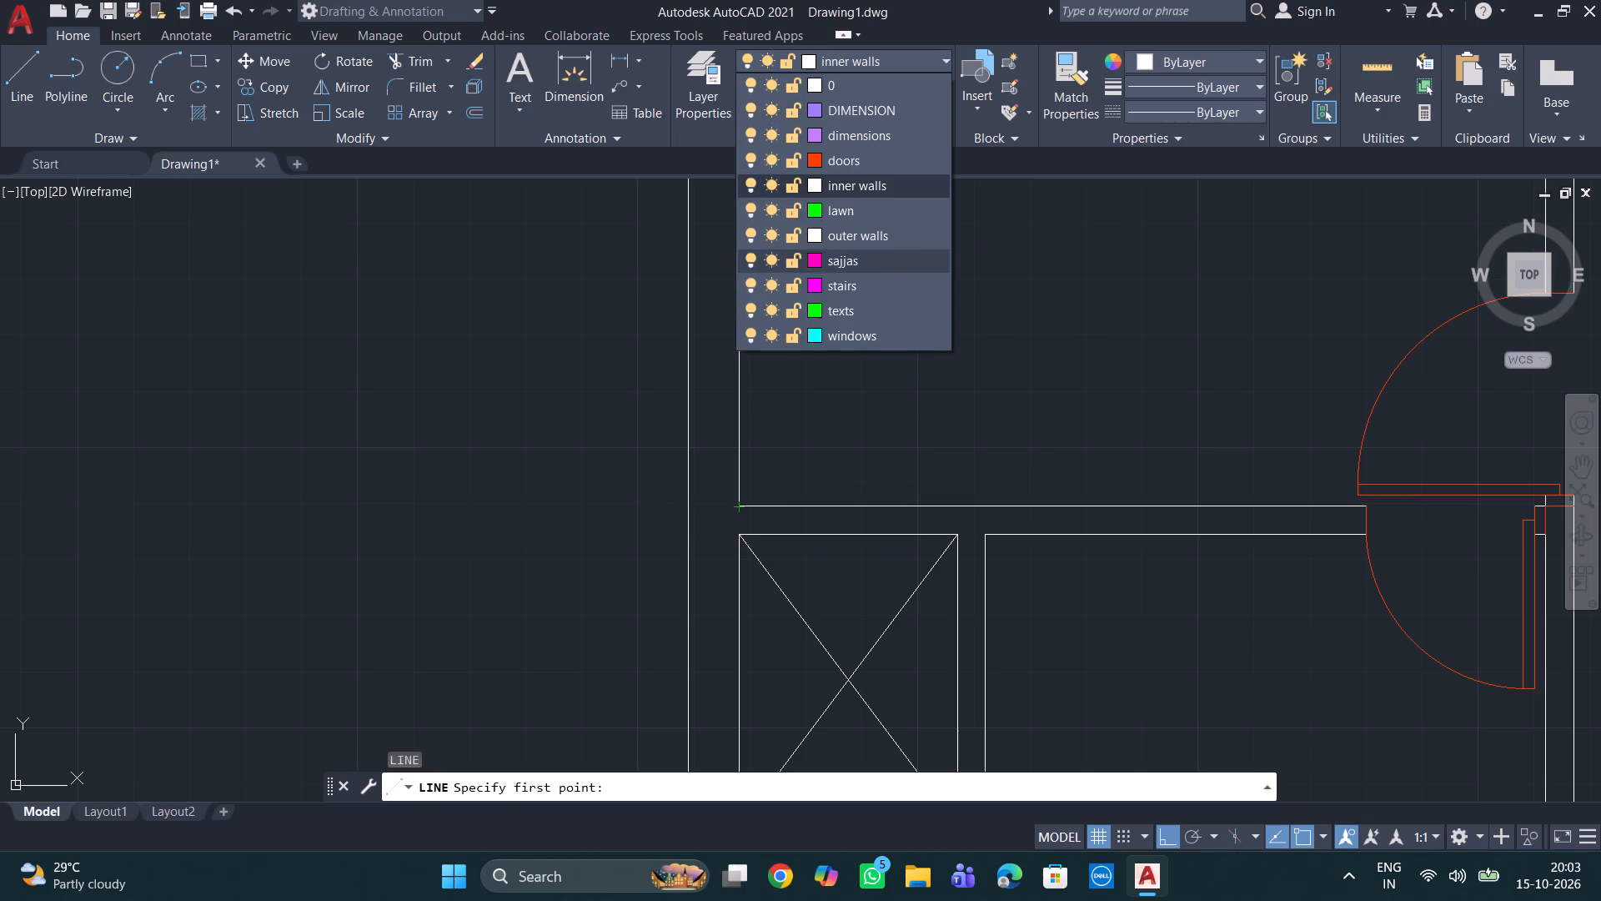
pyautogui.click(841, 332)
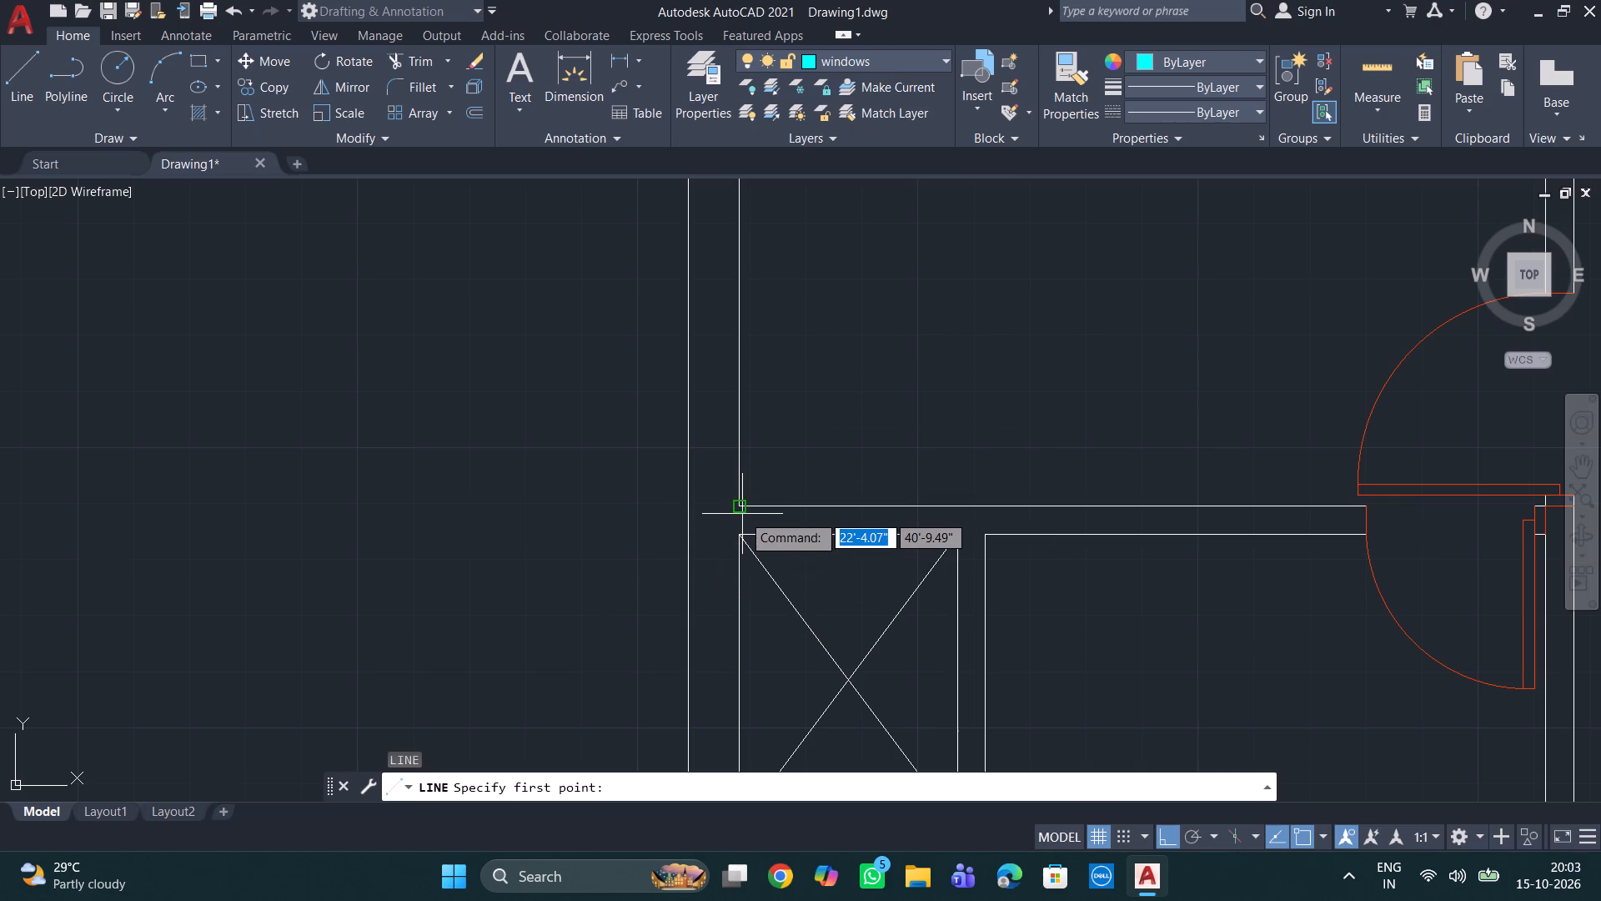
pyautogui.click(740, 507)
pyautogui.click(740, 535)
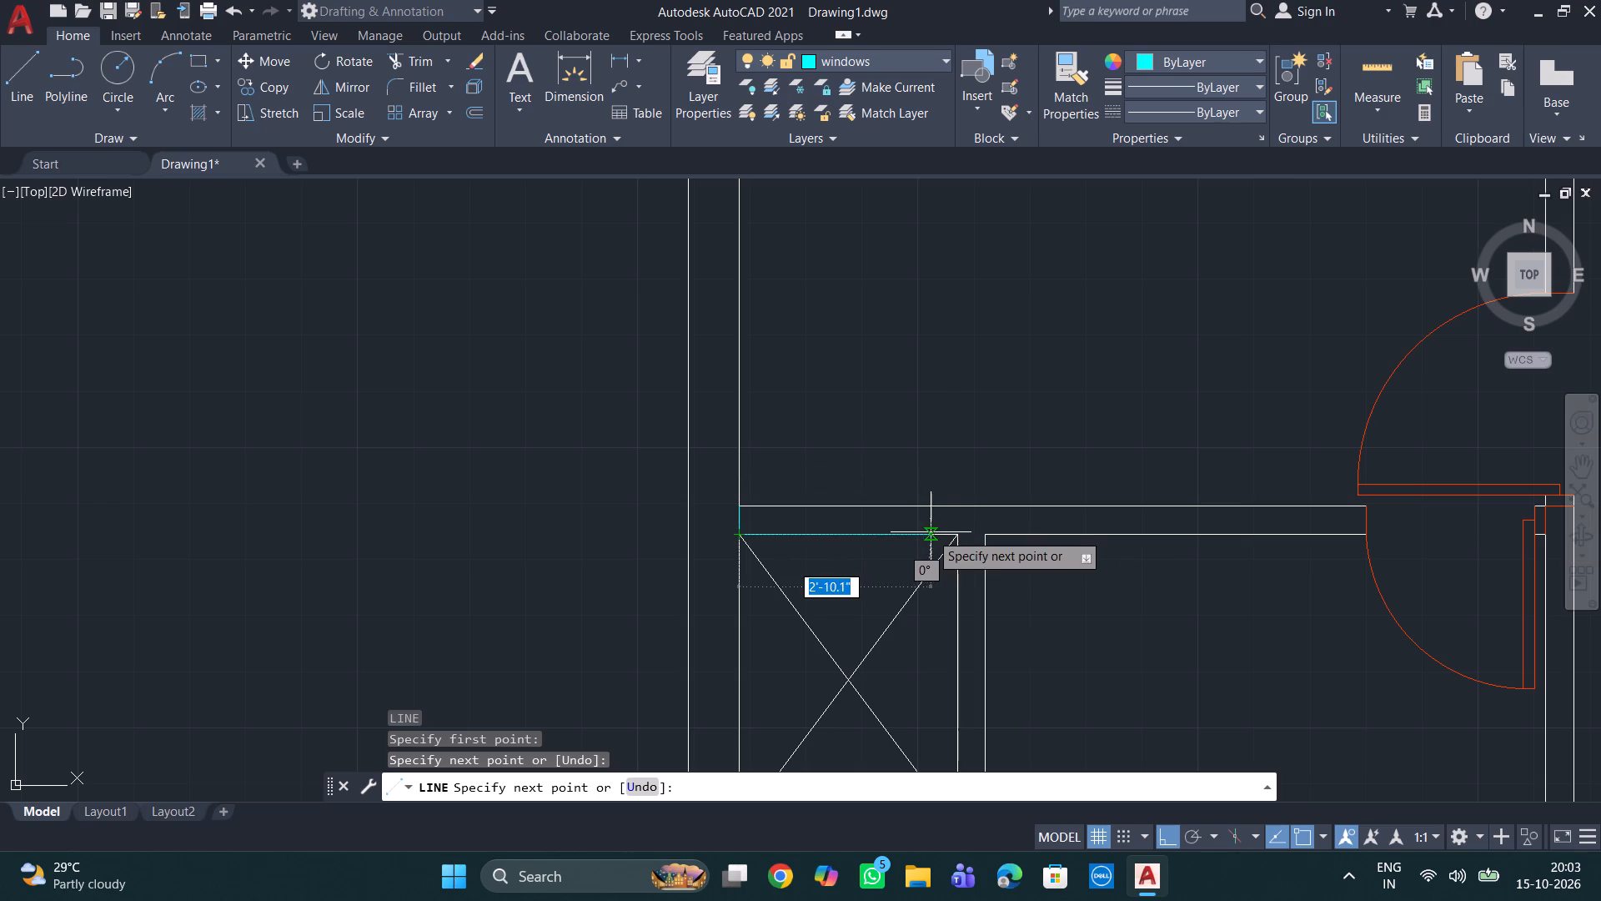
pyautogui.click(960, 531)
pyautogui.click(959, 503)
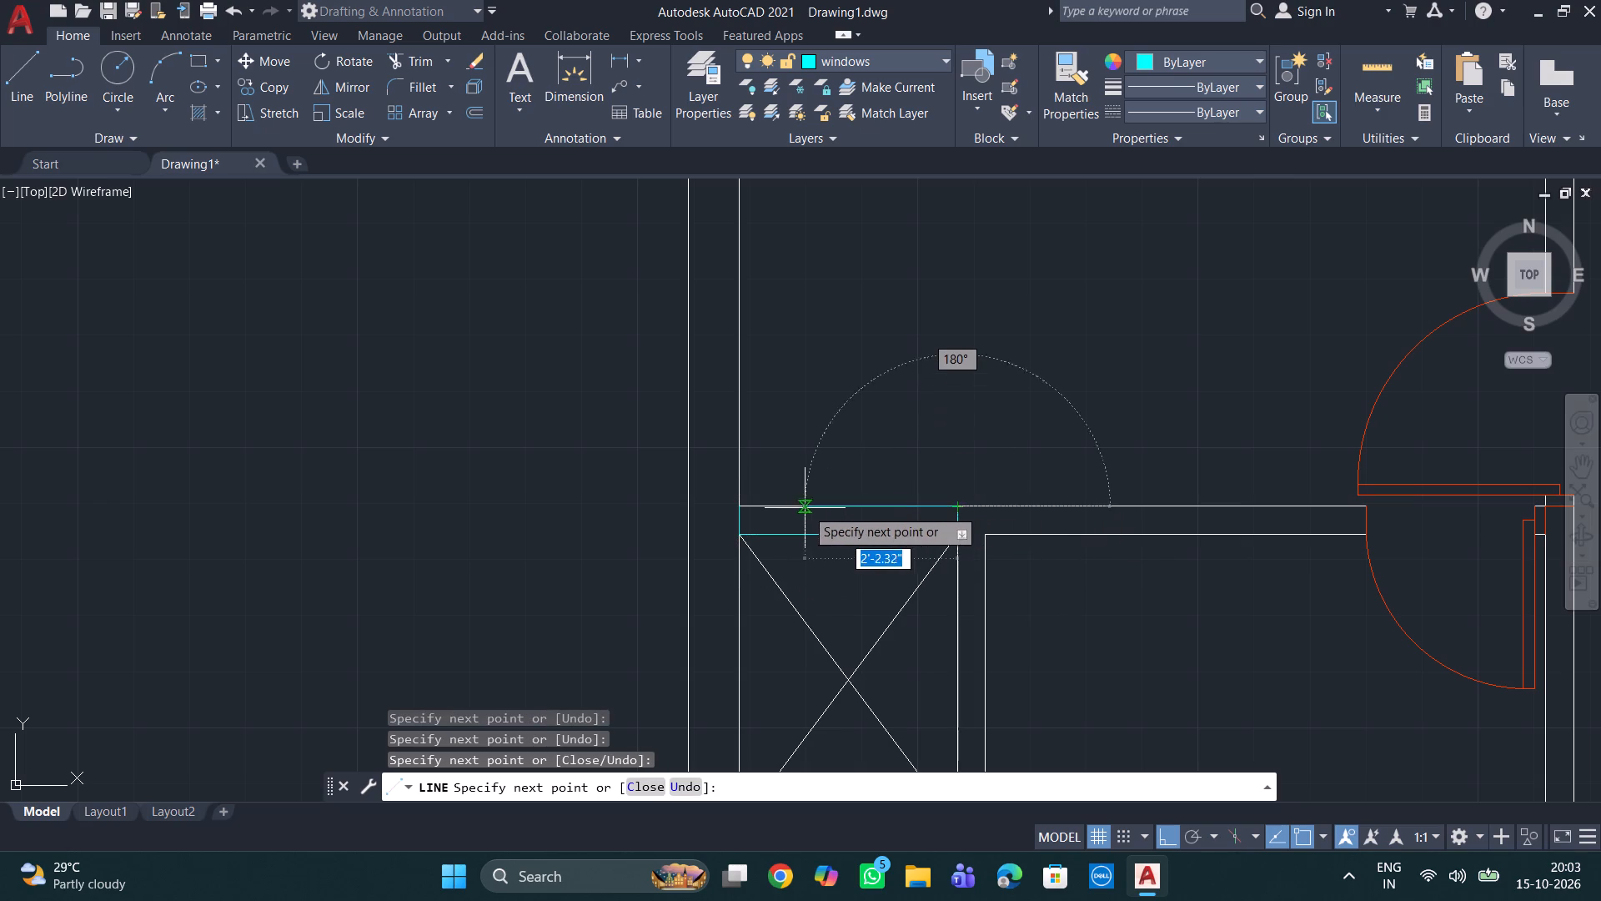
pyautogui.doubleClick(735, 507)
pyautogui.press('space')
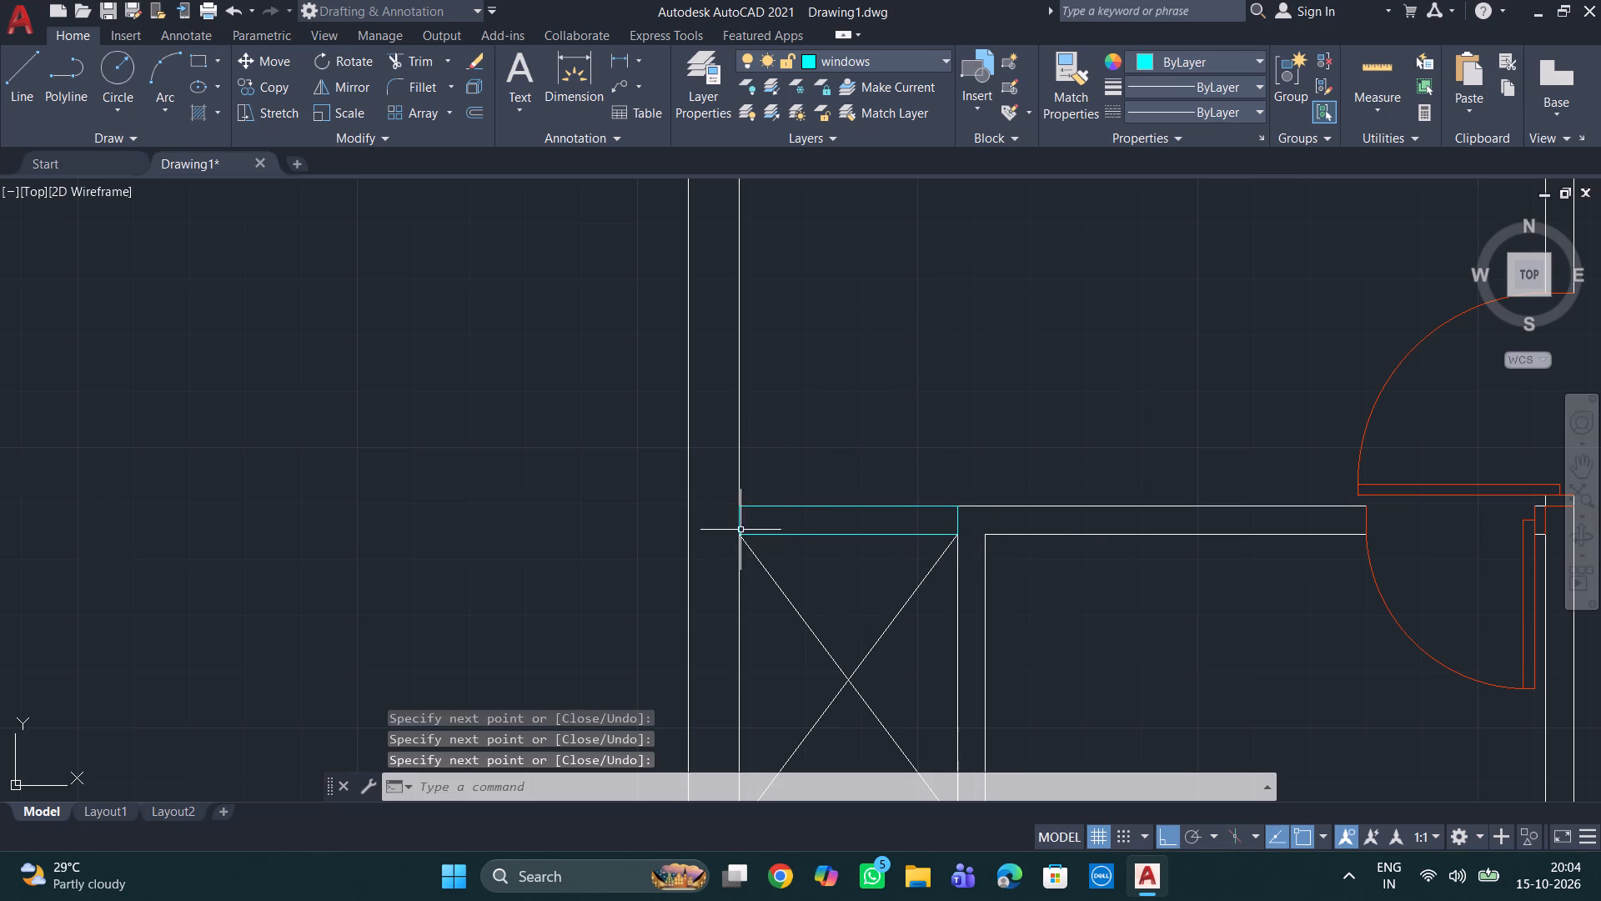
# Draw a horizontal centre line between the midpoints of the new window outline's west and east ends.
pyautogui.press('space')
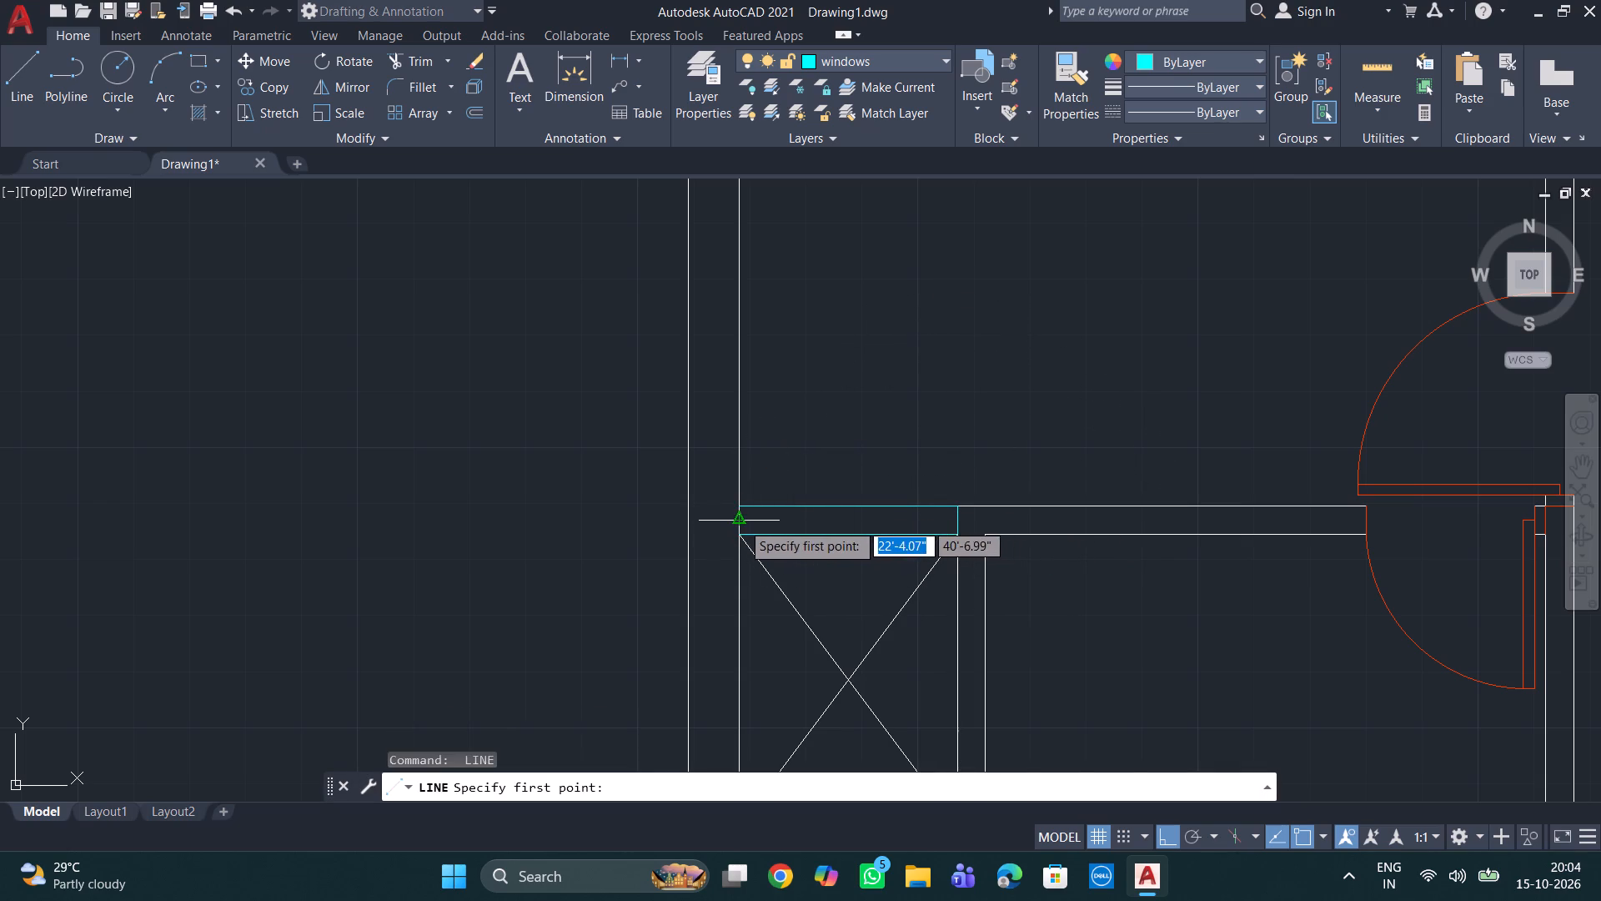
pyautogui.moveTo(738, 521); pyautogui.dragTo(756, 521)
pyautogui.click(958, 516)
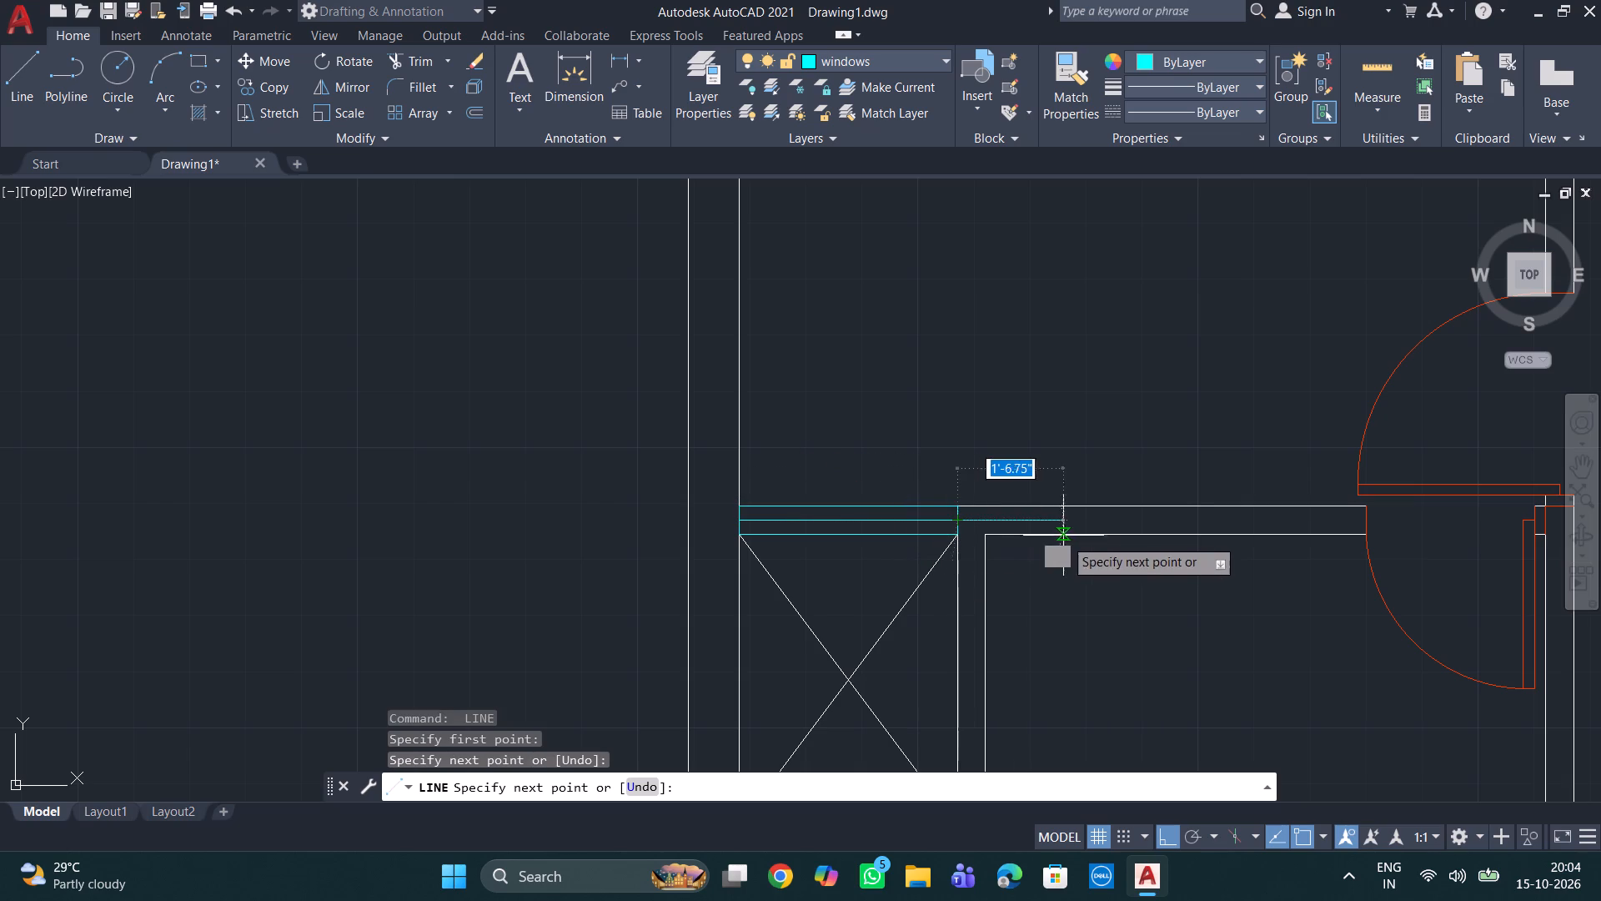
pyautogui.press('space')
# Offset the window's centre line 1" to both its north and south sides.
pyautogui.press('o')
pyautogui.press('Return')
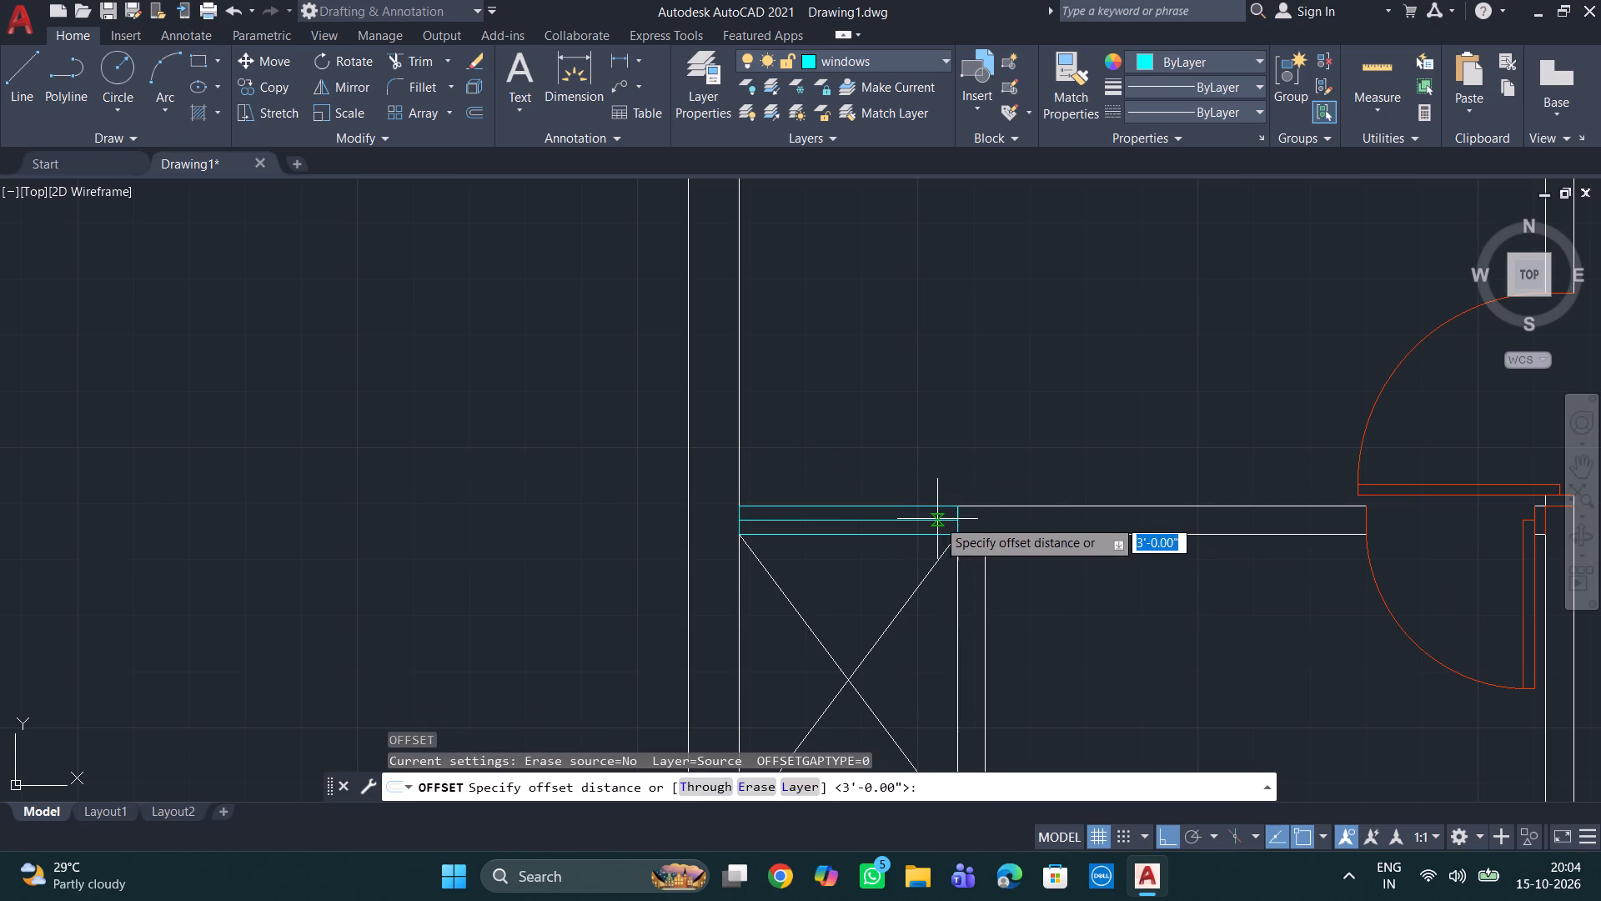
pyautogui.scroll(1, 877, 531)
pyautogui.write('1"')
pyautogui.press('Return')
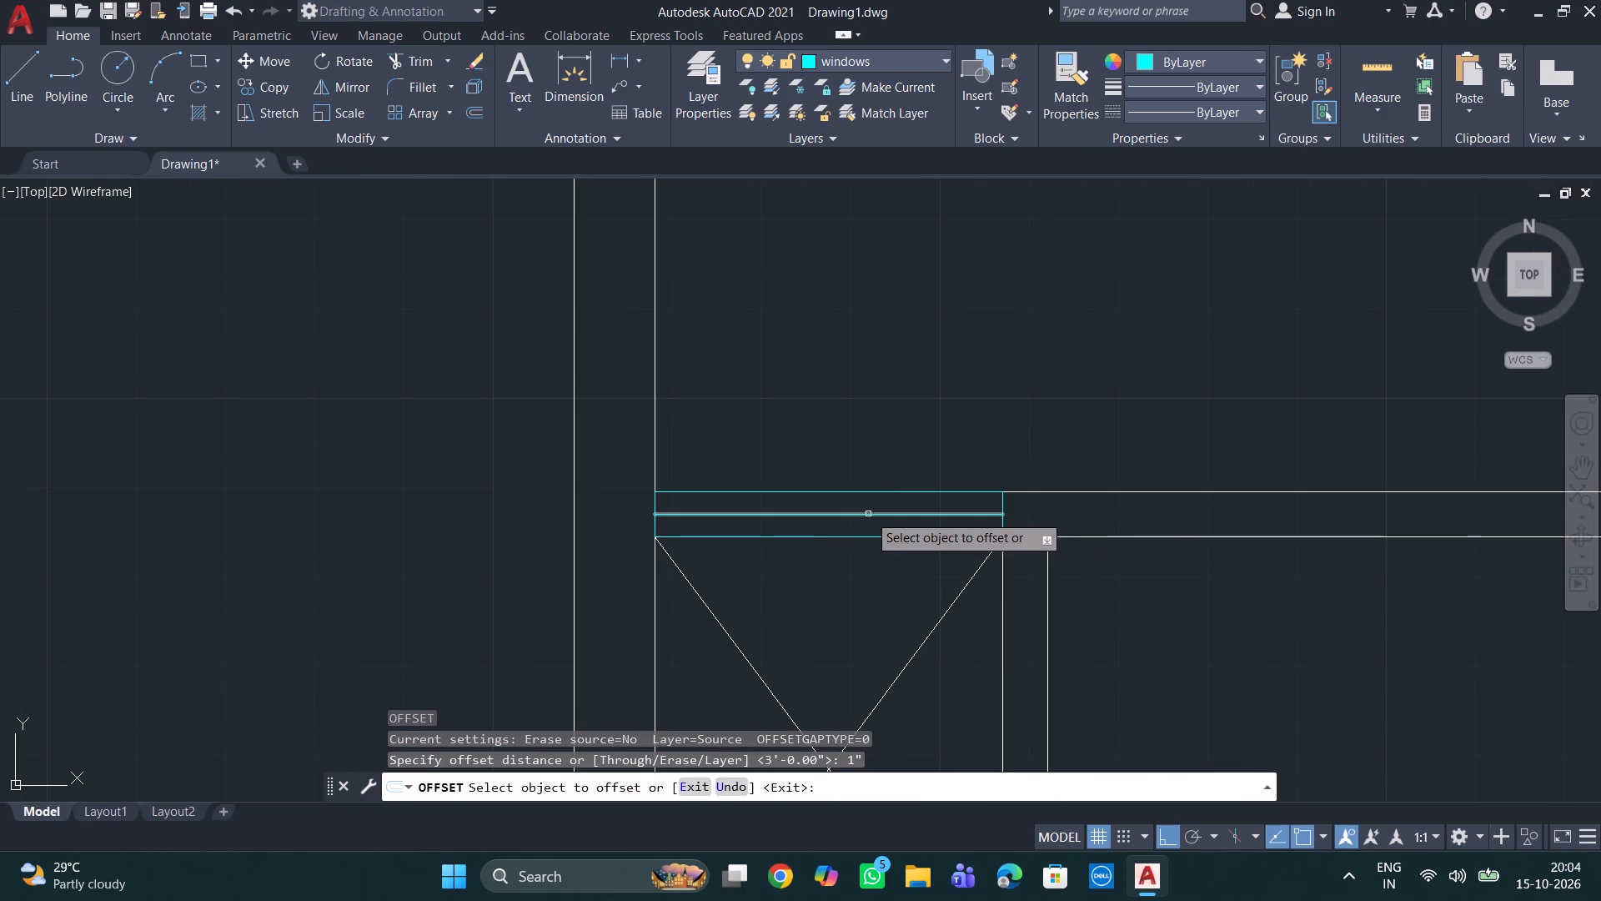
pyautogui.click(868, 516)
pyautogui.click(870, 505)
pyautogui.click(866, 516)
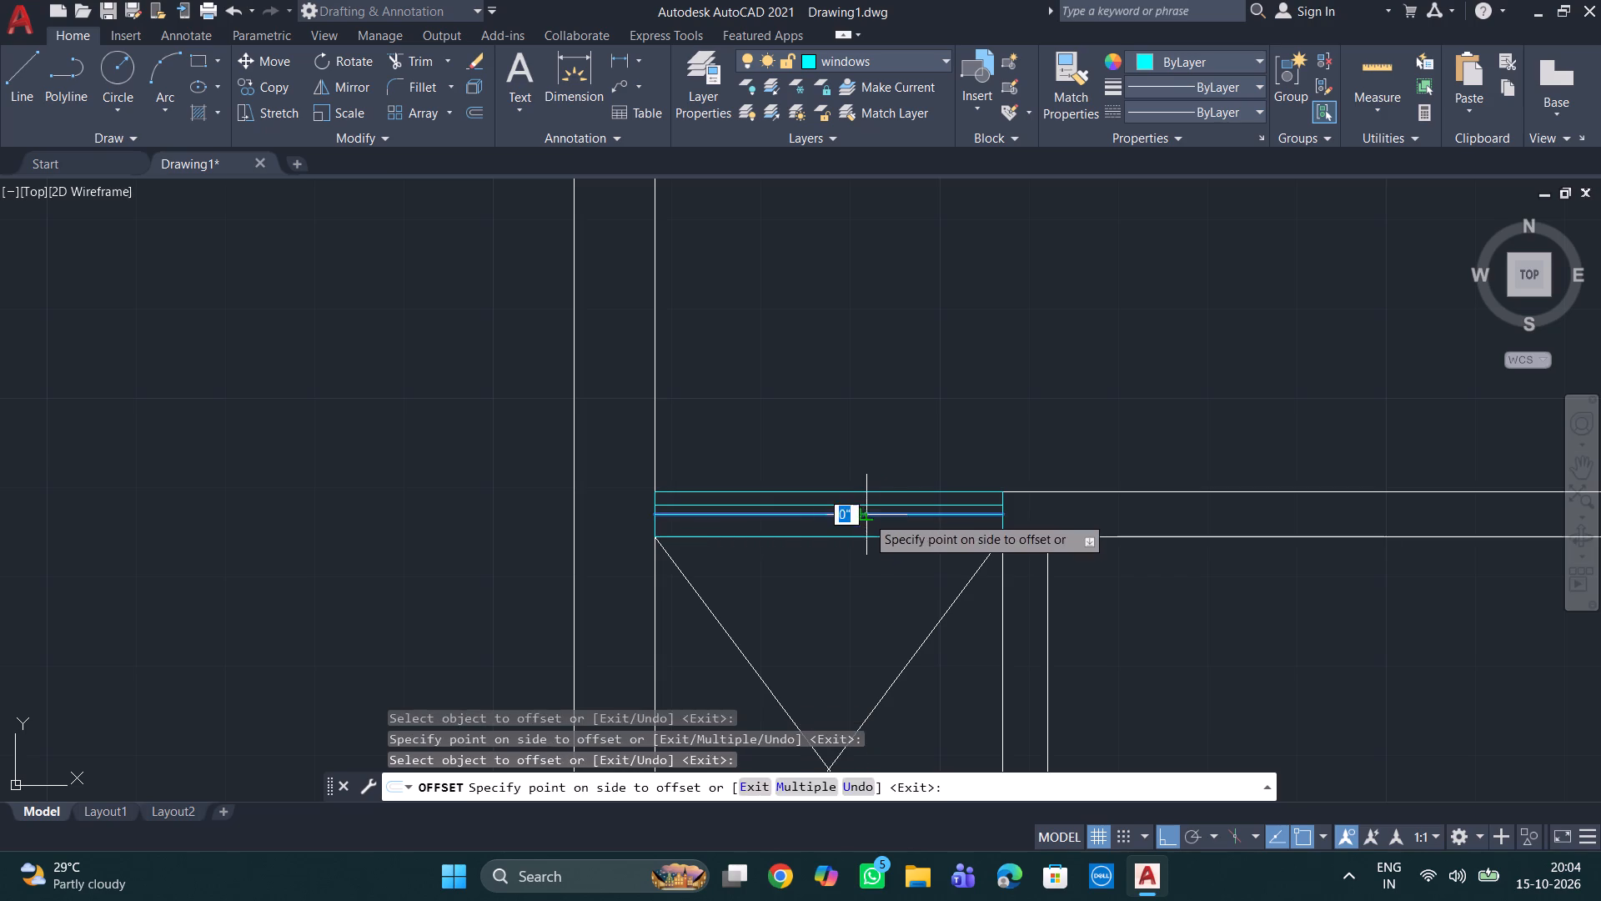
pyautogui.click(866, 526)
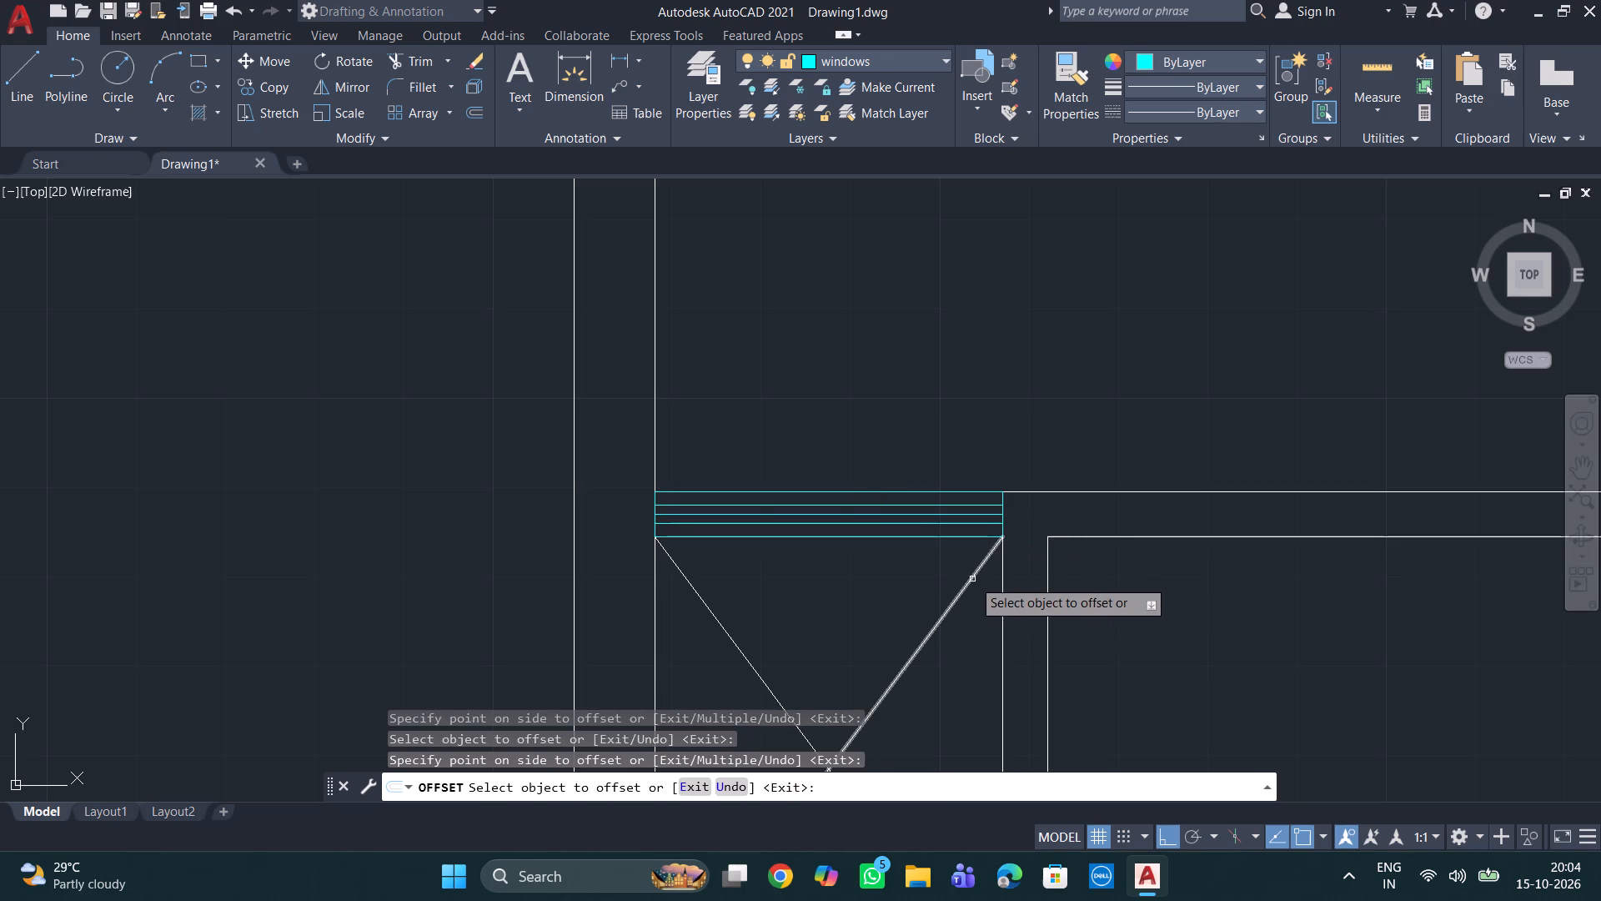
pyautogui.press('Escape')
pyautogui.press('Escape')
# Erase the original centre line between the two offset glazing lines.
pyautogui.click(910, 514)
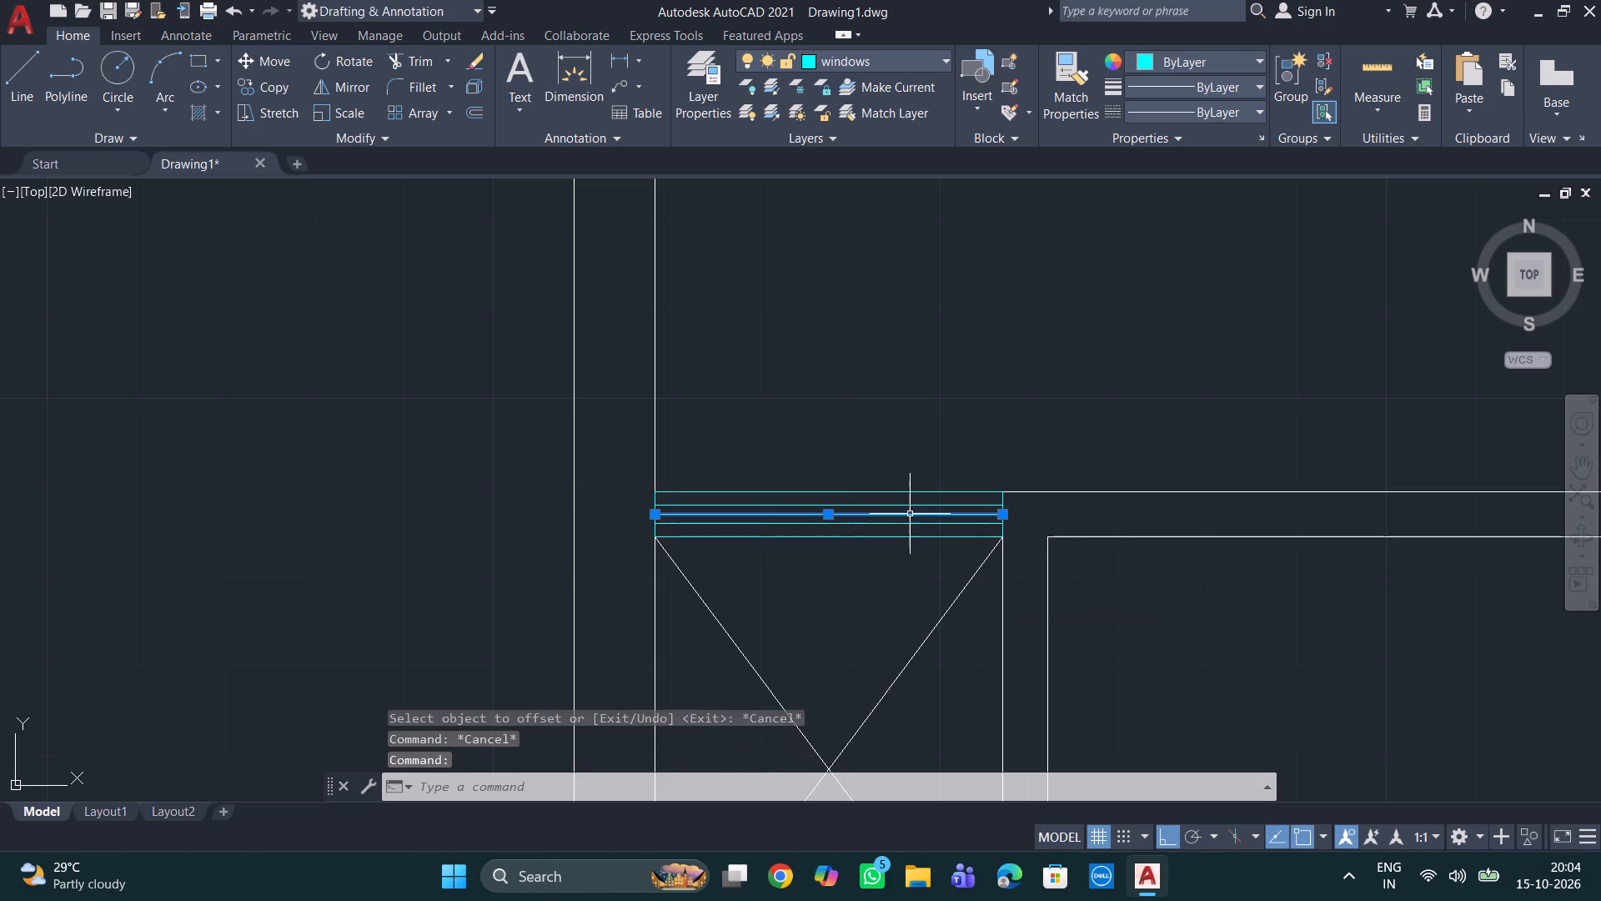
pyautogui.press('Delete')
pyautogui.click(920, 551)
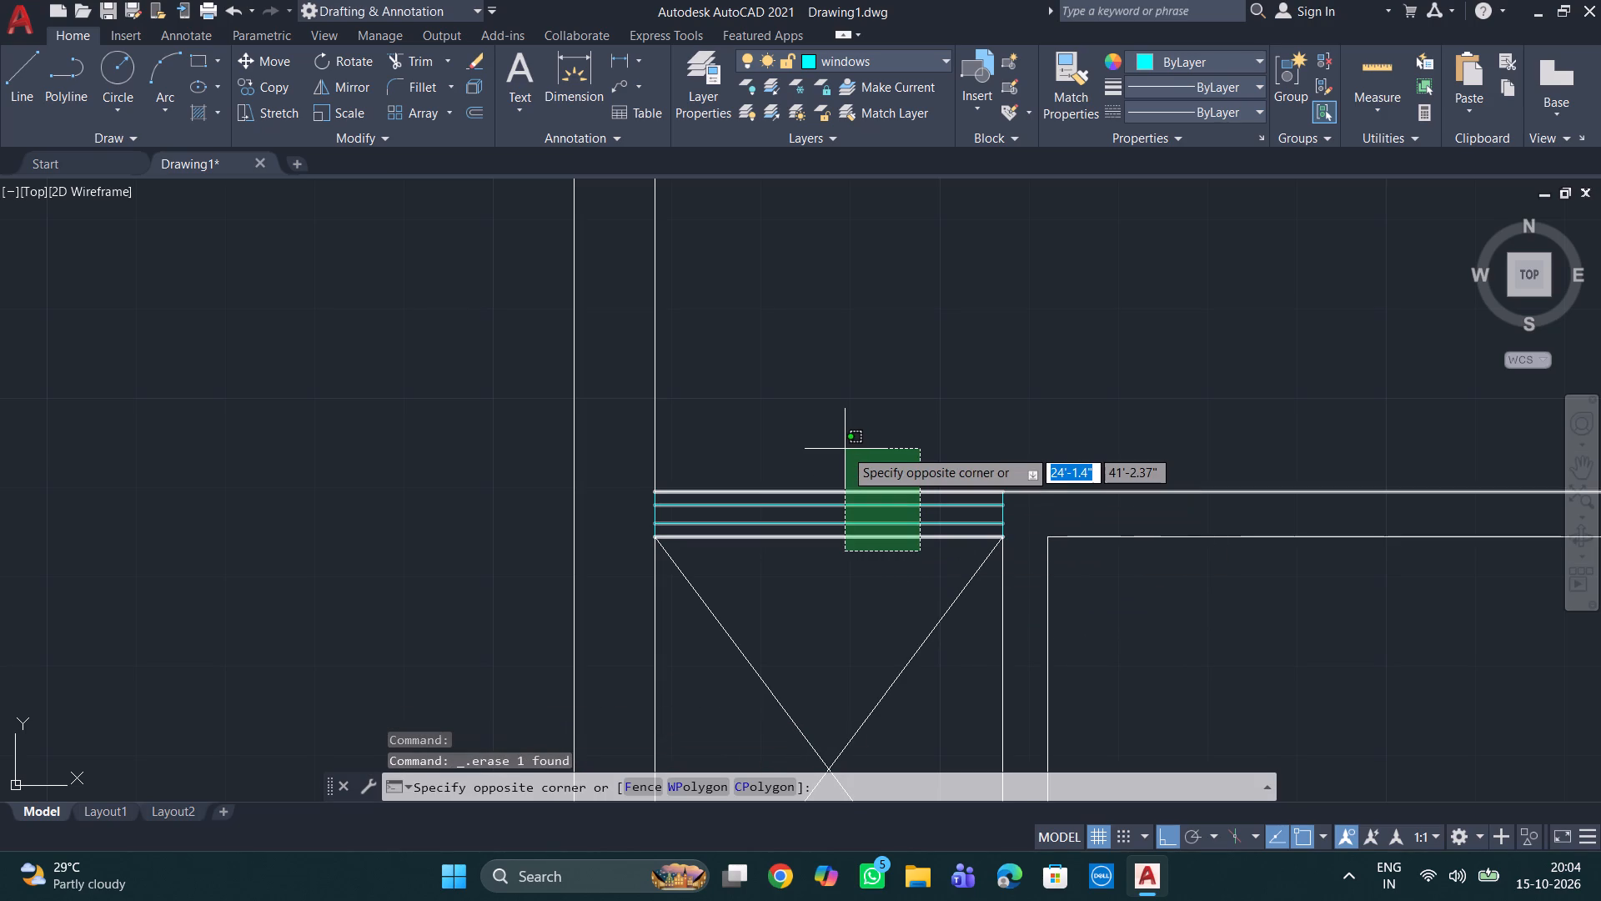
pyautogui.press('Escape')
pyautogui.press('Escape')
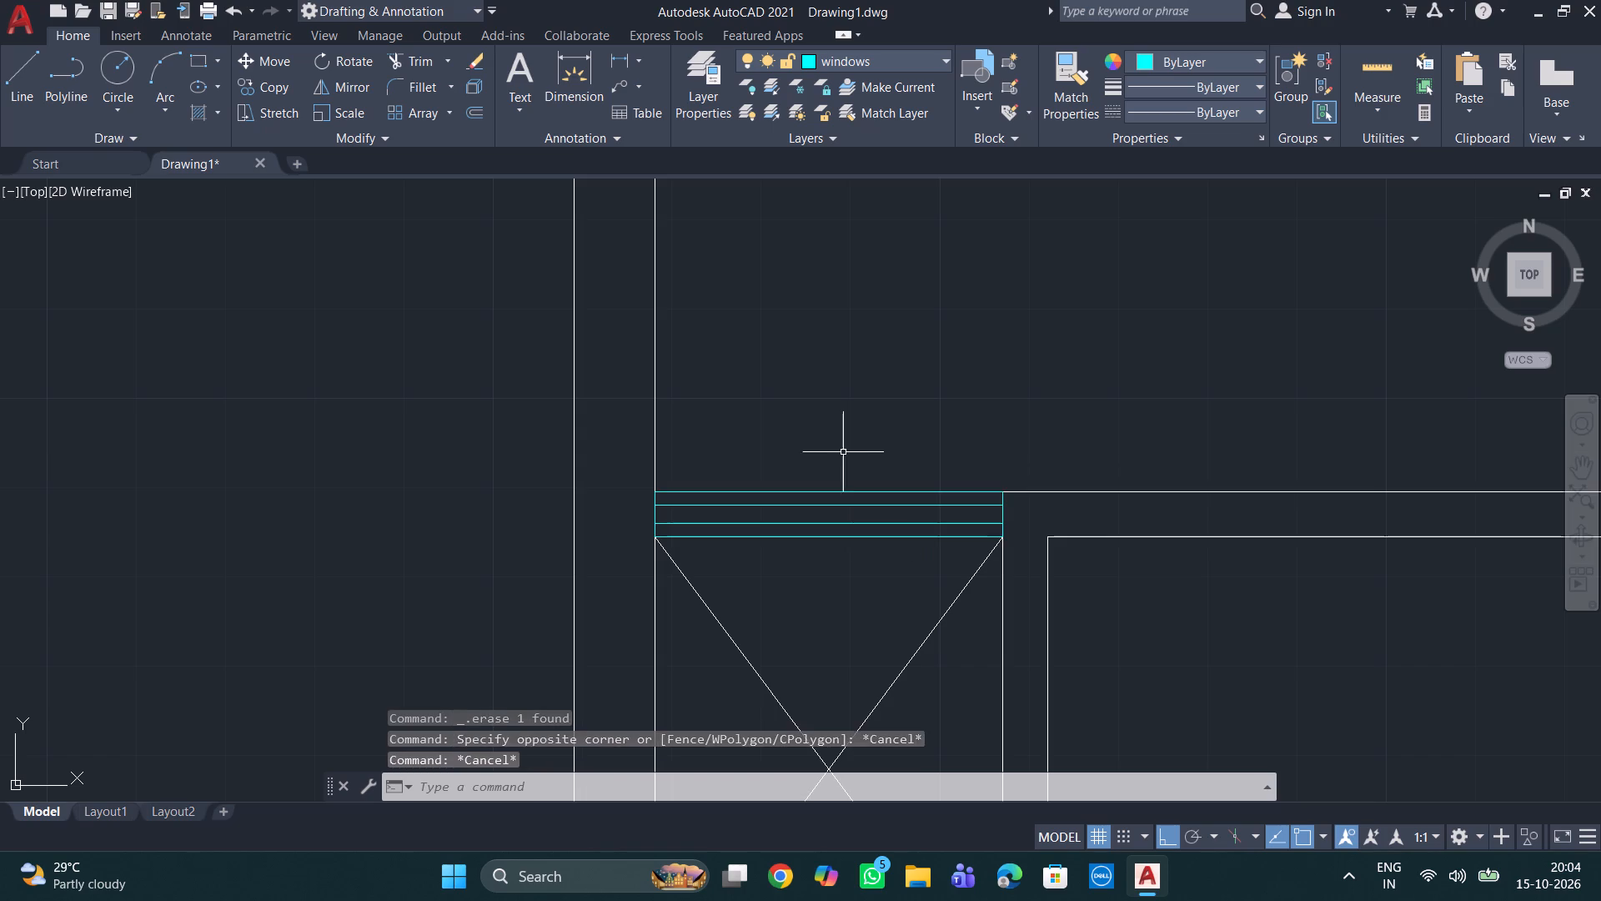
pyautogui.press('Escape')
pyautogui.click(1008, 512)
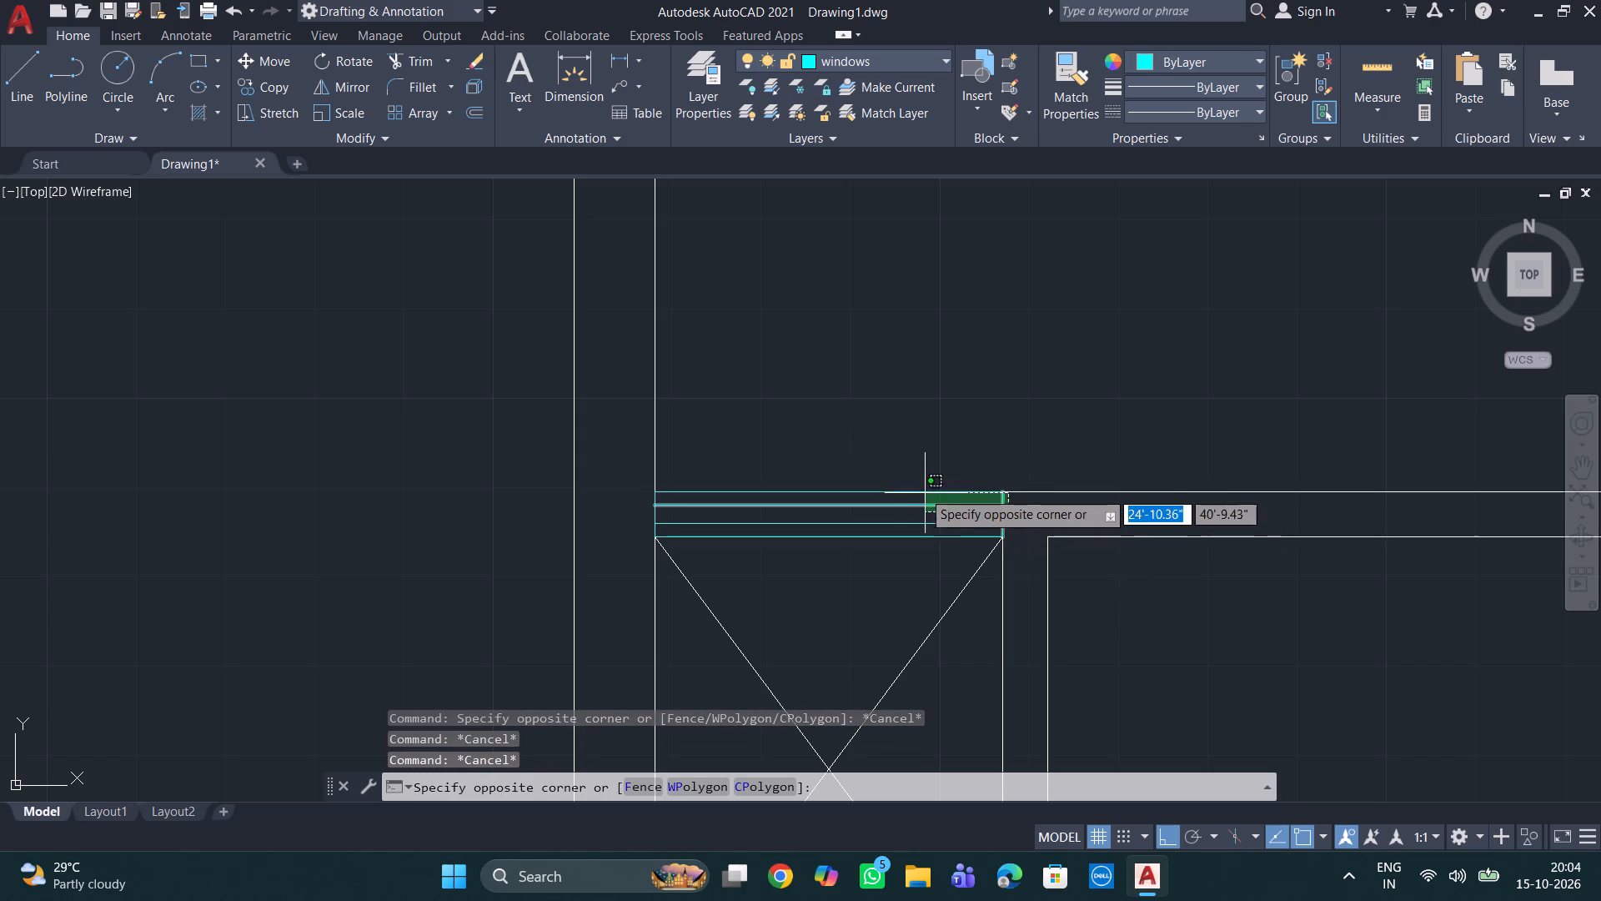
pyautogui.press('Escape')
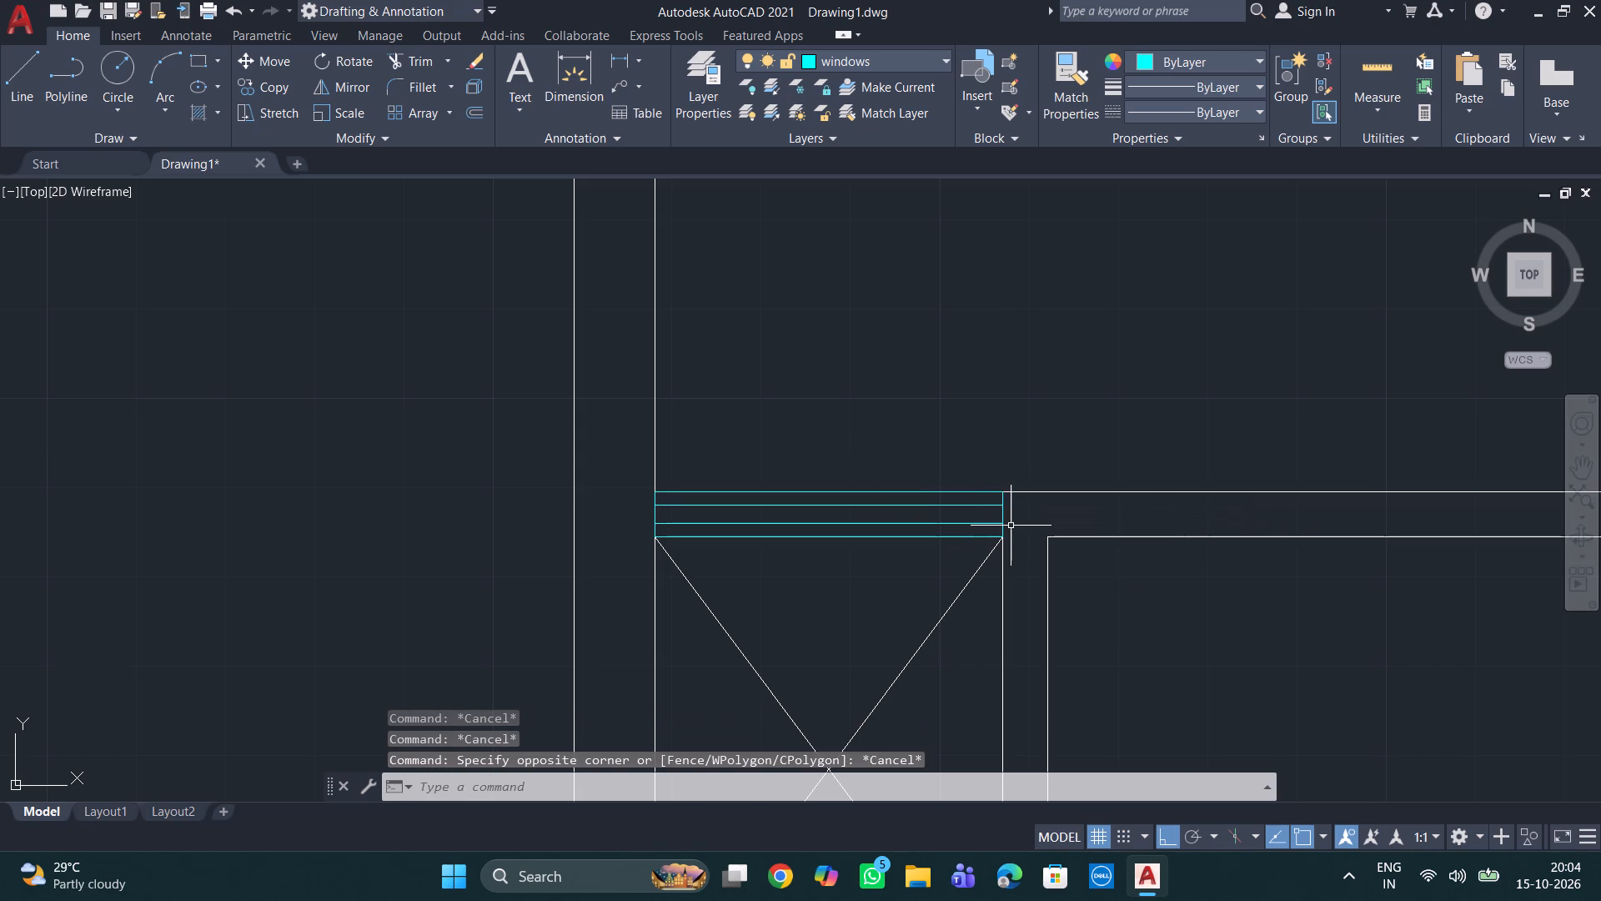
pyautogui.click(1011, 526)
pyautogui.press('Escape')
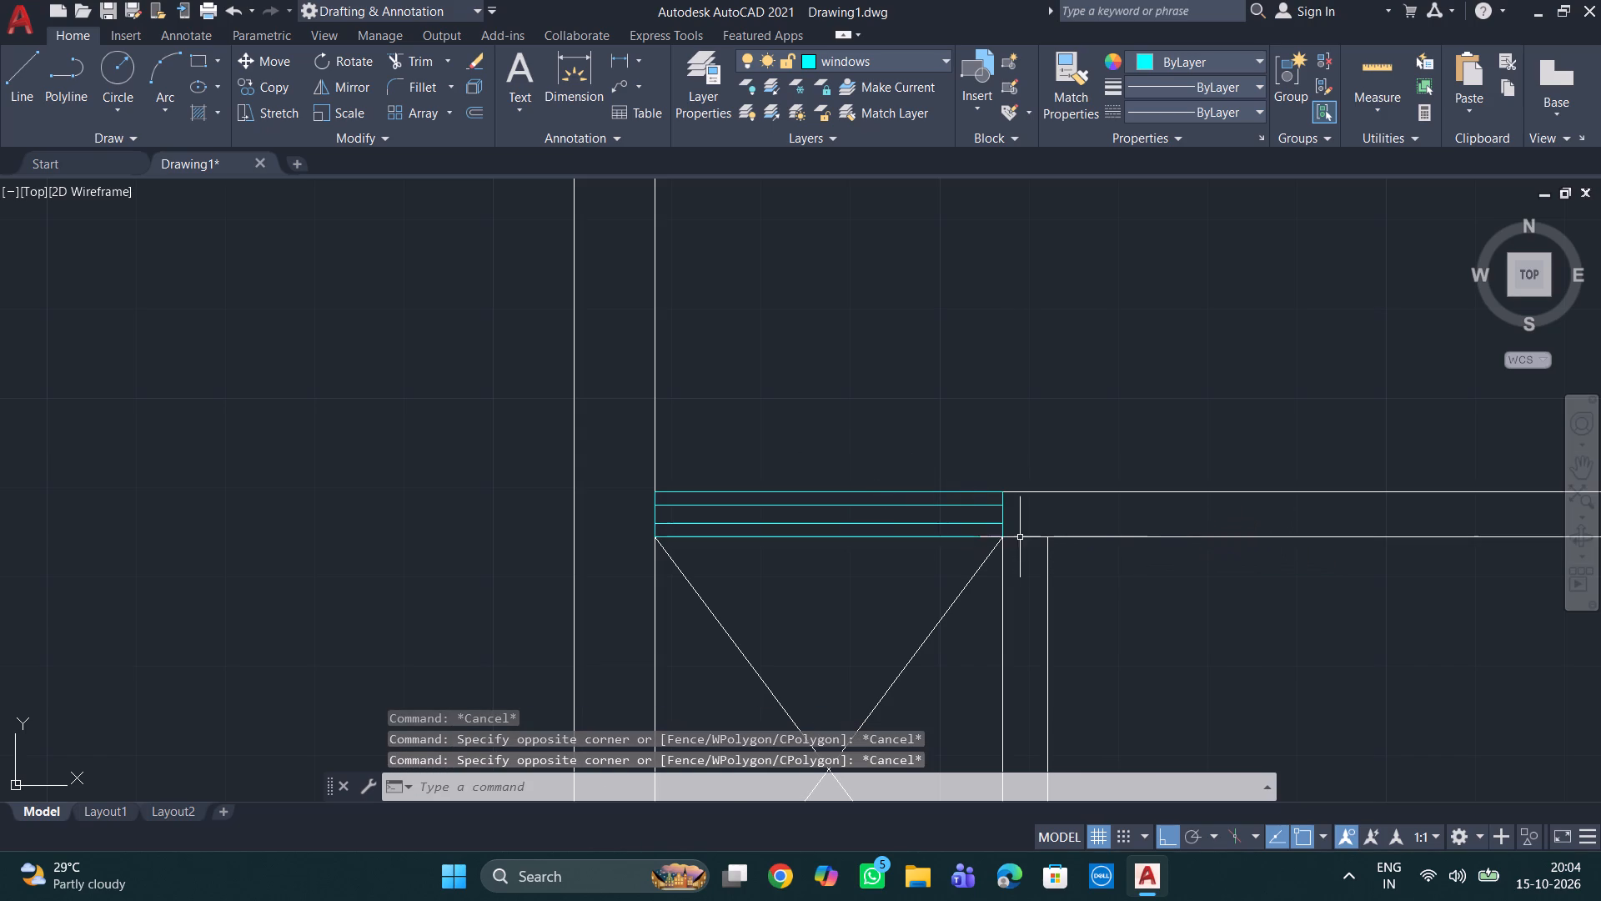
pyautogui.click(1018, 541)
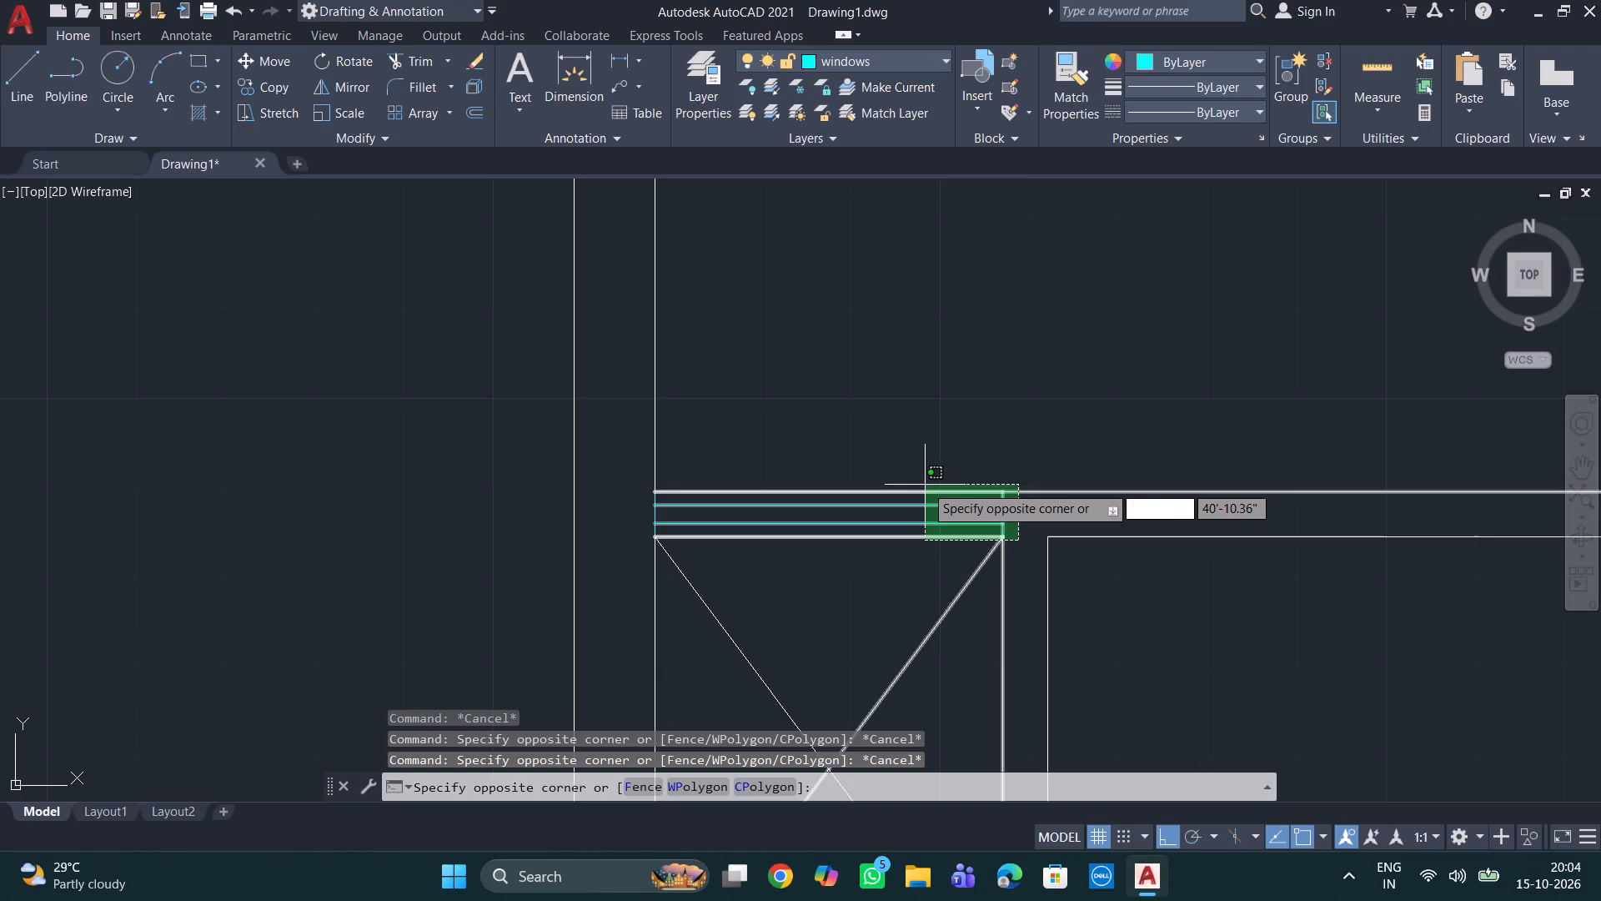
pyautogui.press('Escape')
# Copy the lines along the new window's length straight south, from its south-edge midpoint onto the south face of the crossed compartment's south wall.
pyautogui.click(891, 548)
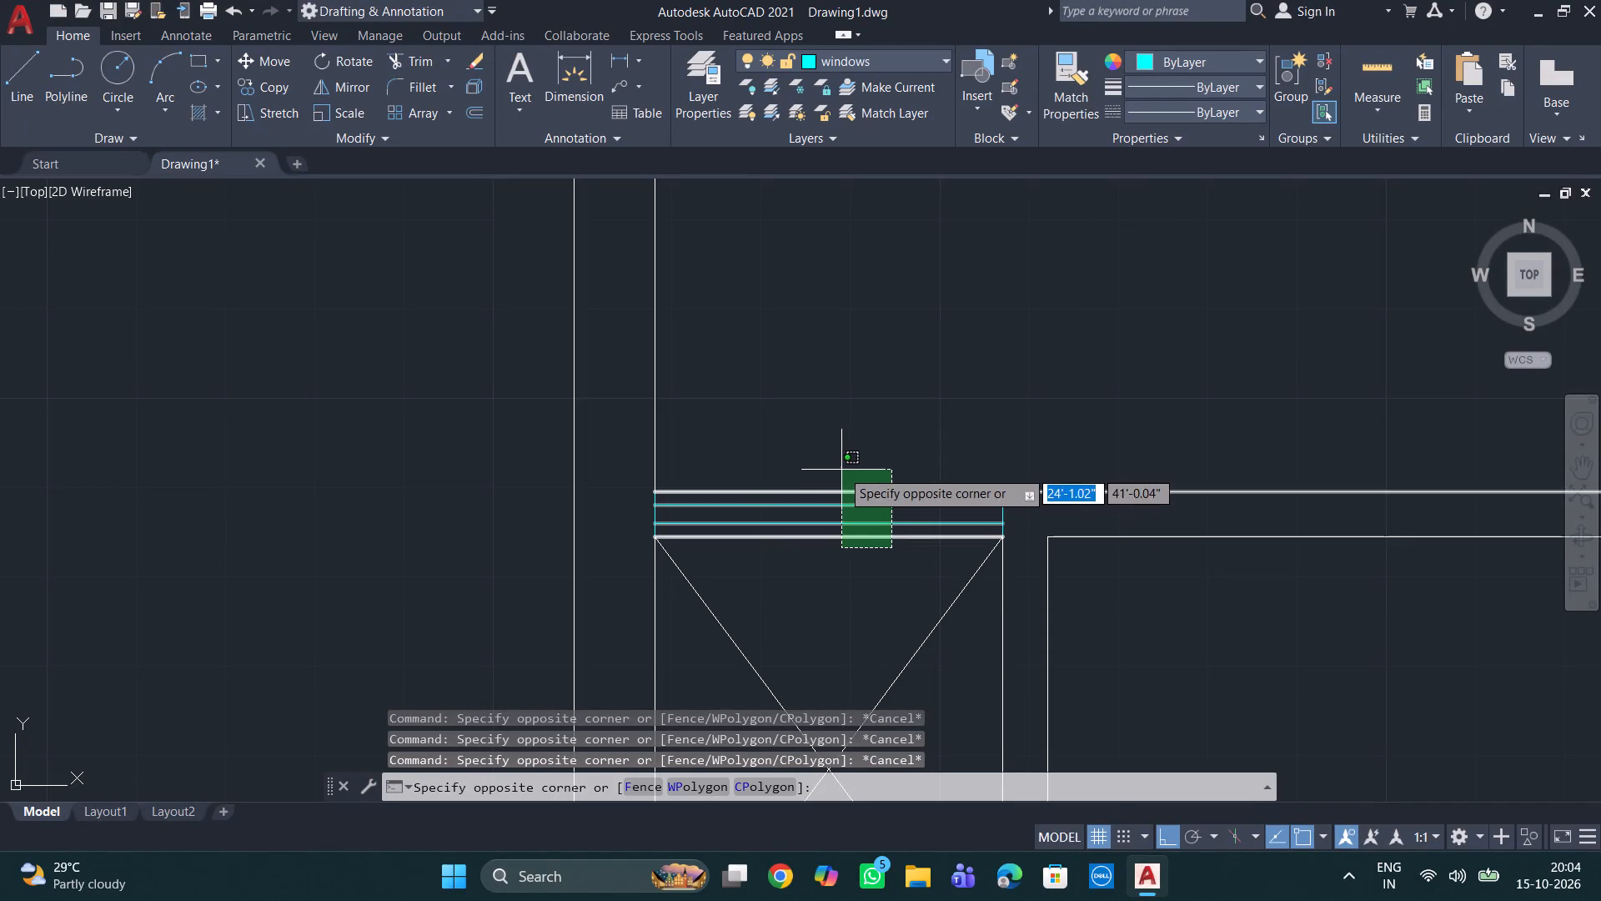
pyautogui.click(841, 470)
pyautogui.scroll(-1, 866, 581)
pyautogui.press('c')
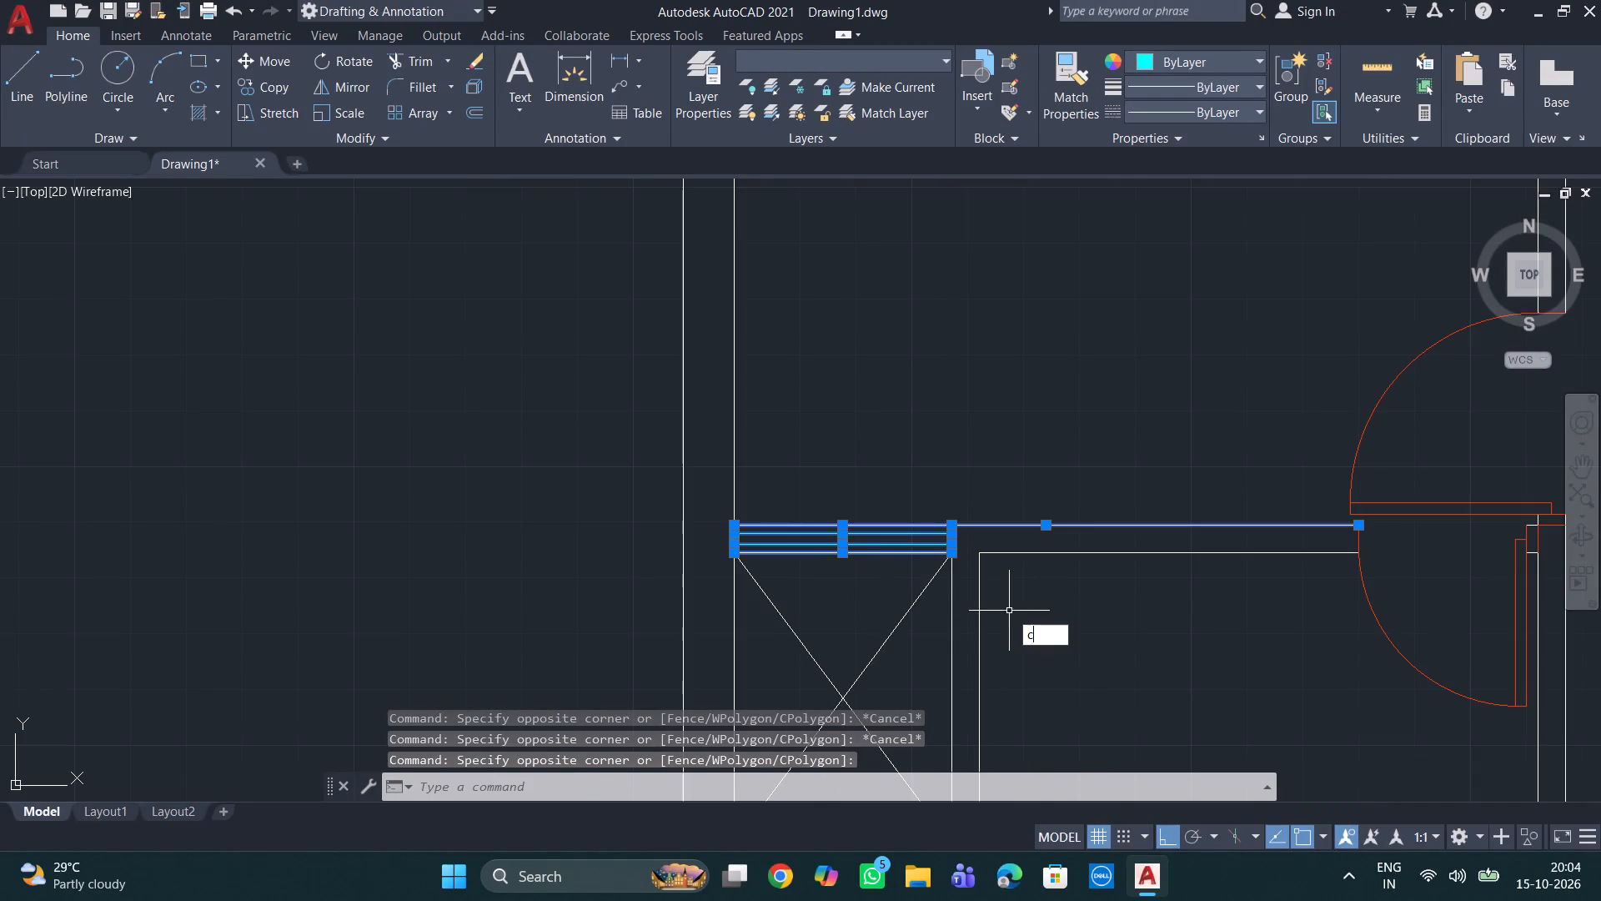
pyautogui.press('o')
pyautogui.press('Return')
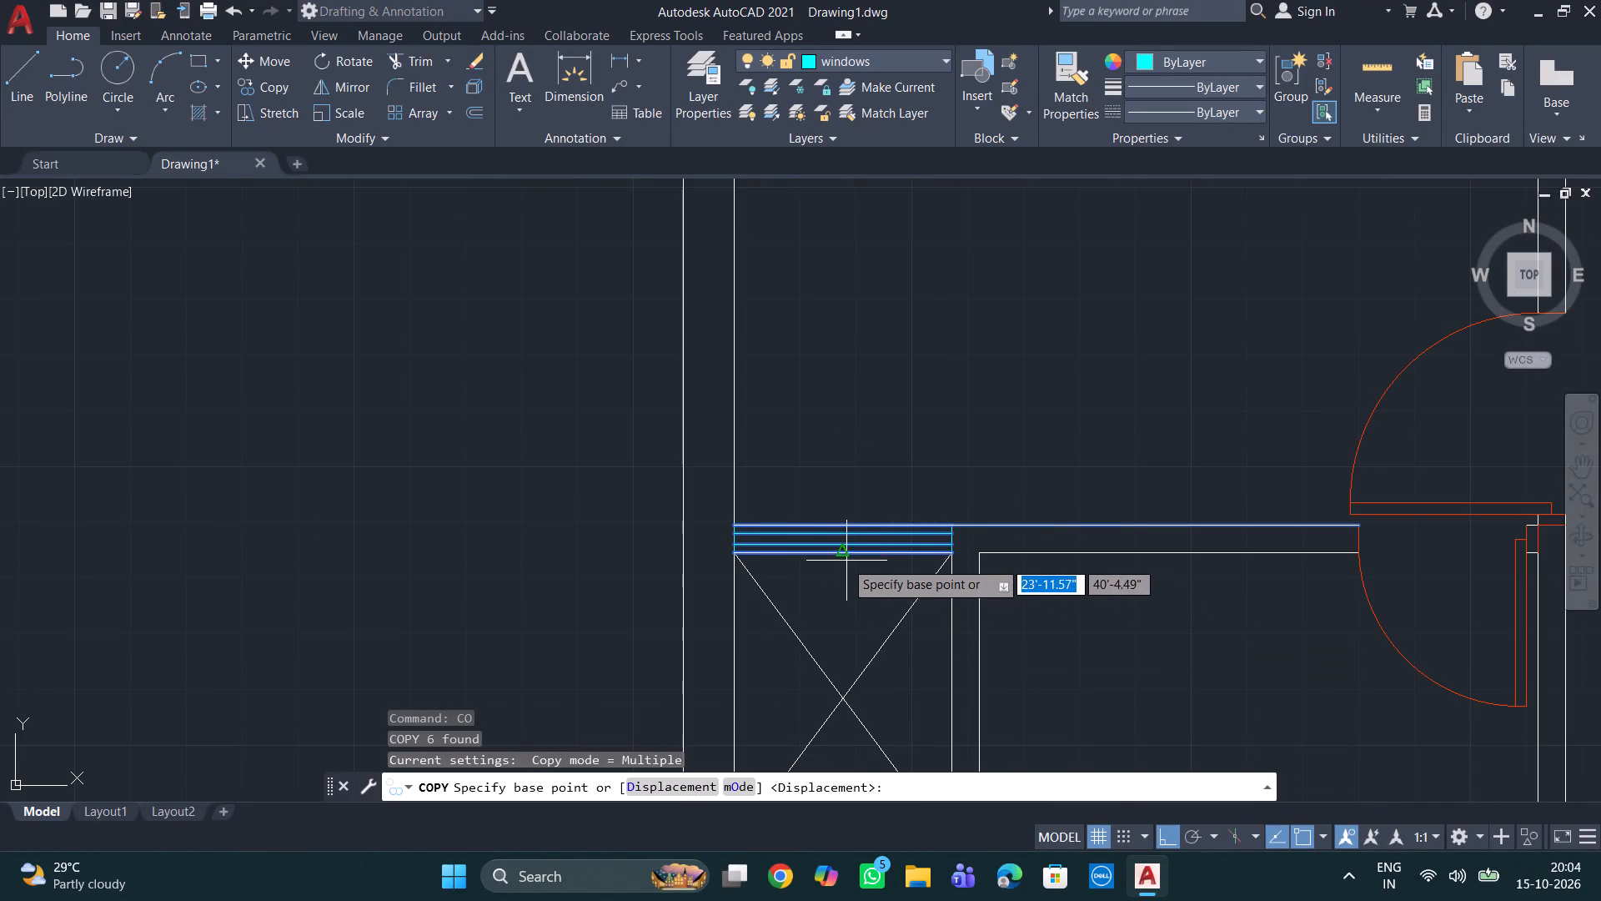
pyautogui.click(841, 552)
pyautogui.moveTo(834, 698); pyautogui.dragTo(863, 562, button='middle')
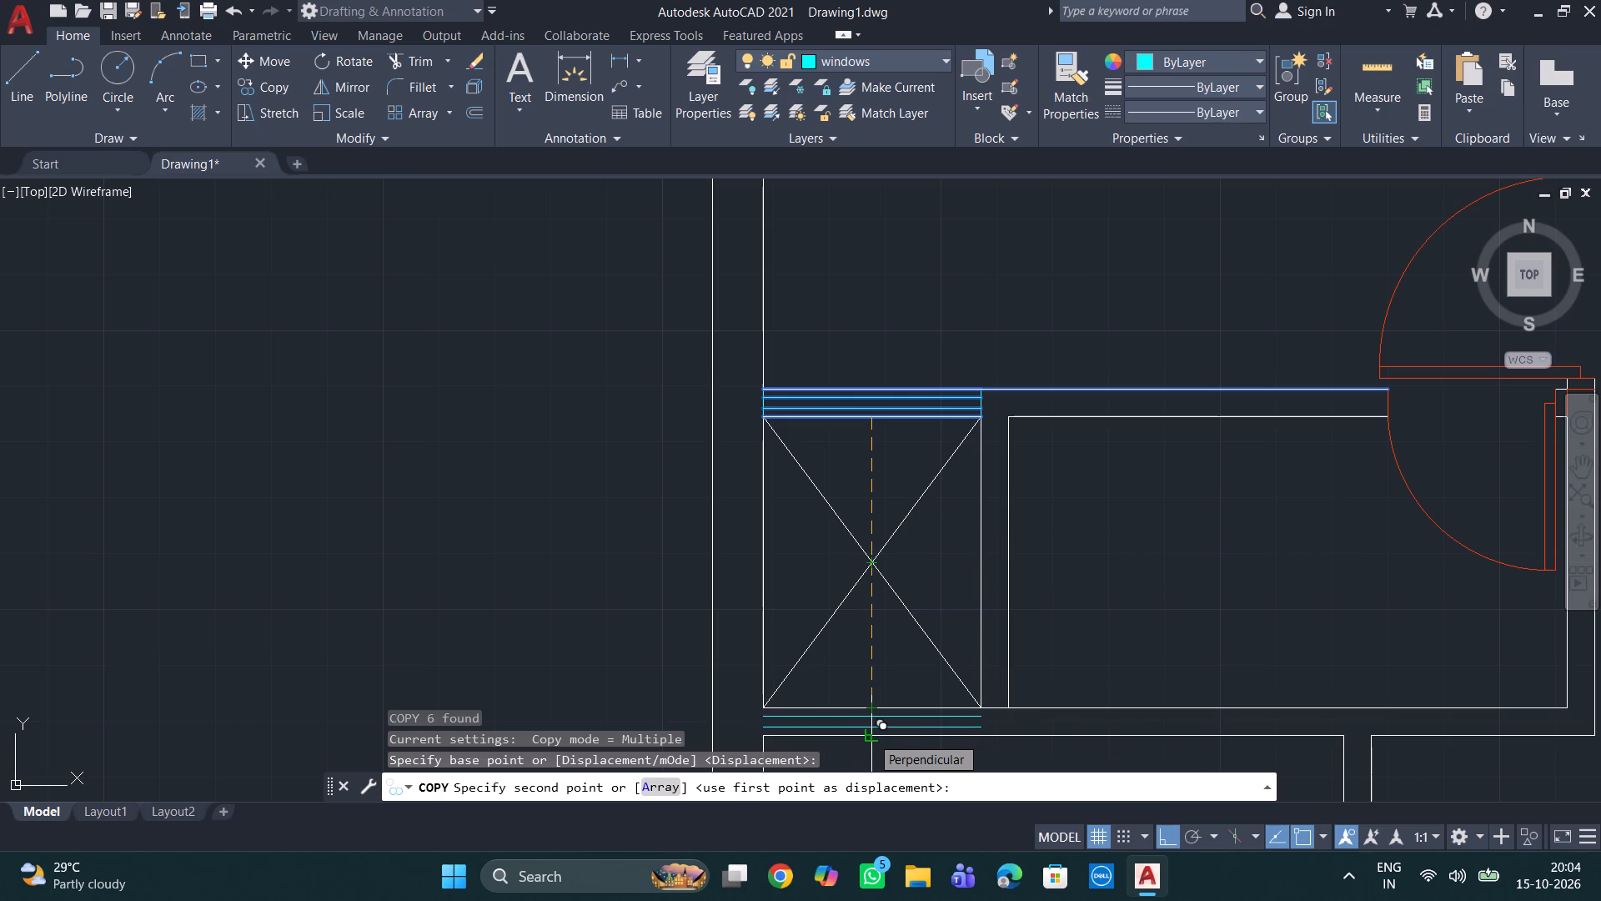
pyautogui.click(871, 736)
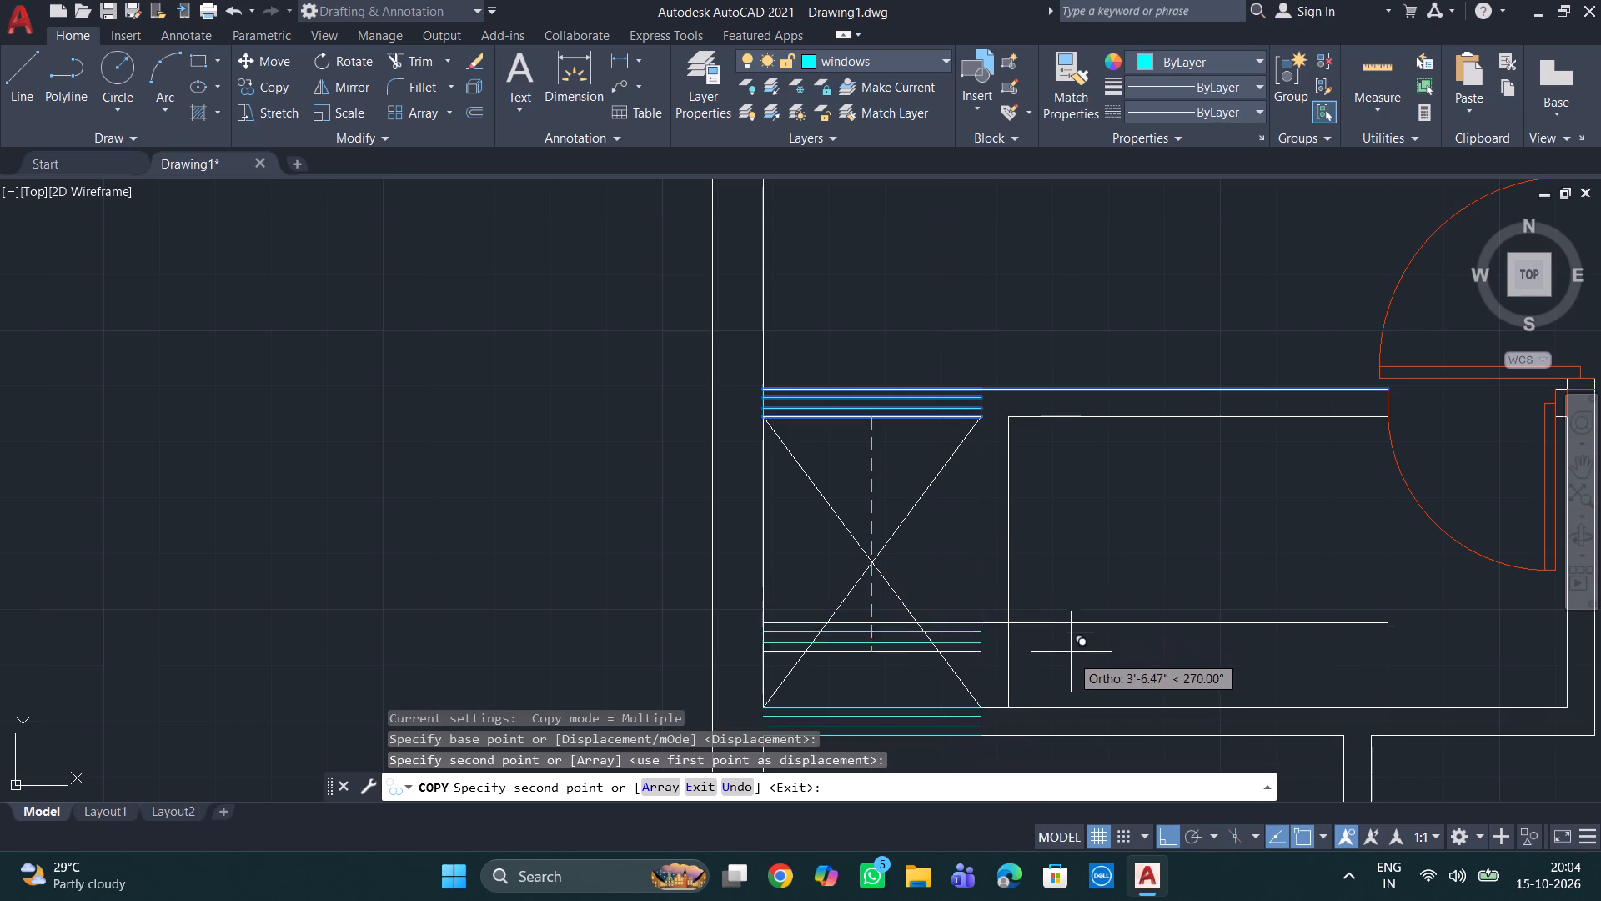
pyautogui.press('Escape')
pyautogui.press('Escape')
# Close the east end of the copied south window with a vertical line across the wall thickness.
pyautogui.moveTo(1097, 647); pyautogui.dragTo(971, 497, button='middle')
pyautogui.scroll(-2, 971, 497)
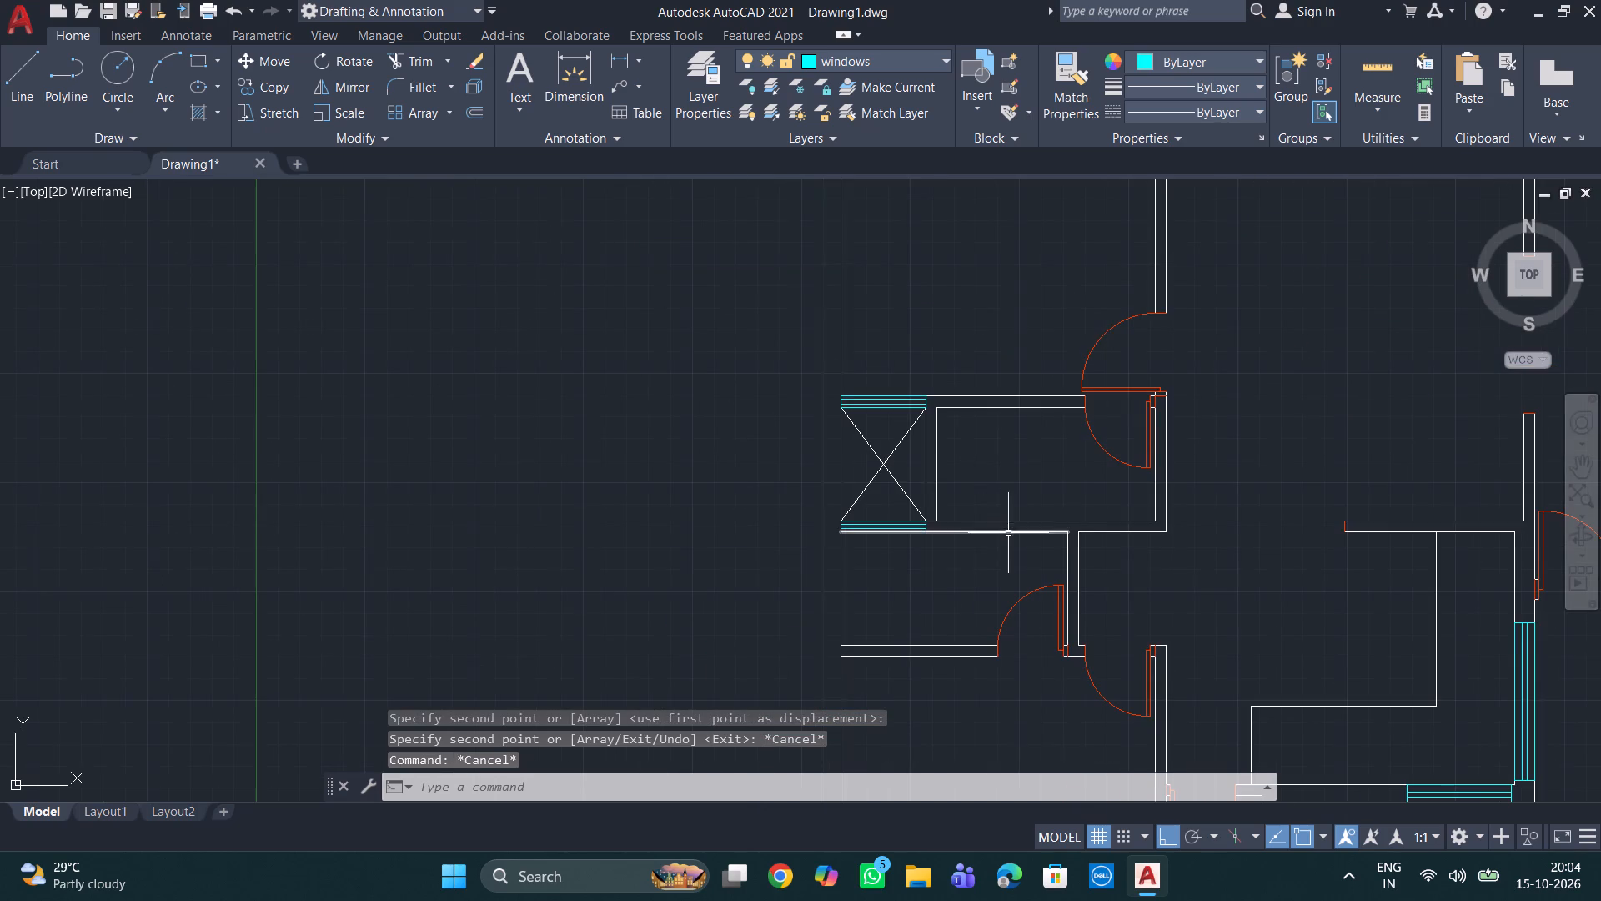
pyautogui.scroll(1, 984, 556)
pyautogui.moveTo(957, 560); pyautogui.dragTo(881, 657, button='middle')
pyautogui.scroll(1, 763, 611)
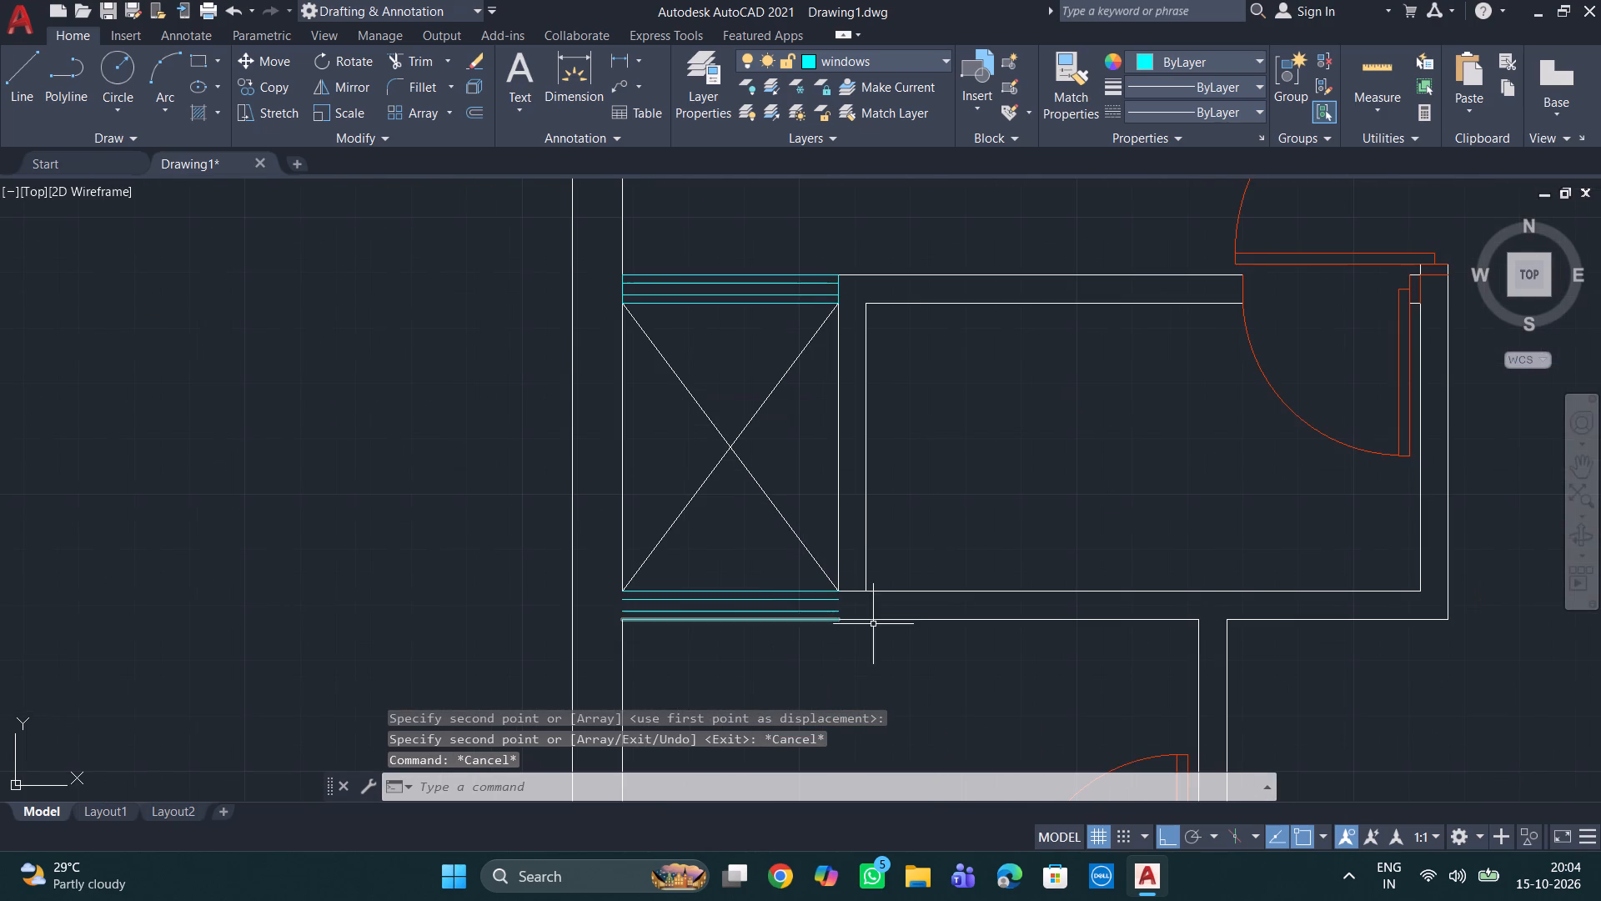
pyautogui.press('Escape')
pyautogui.press('Escape')
pyautogui.press('Escape')
pyautogui.press('Escape')
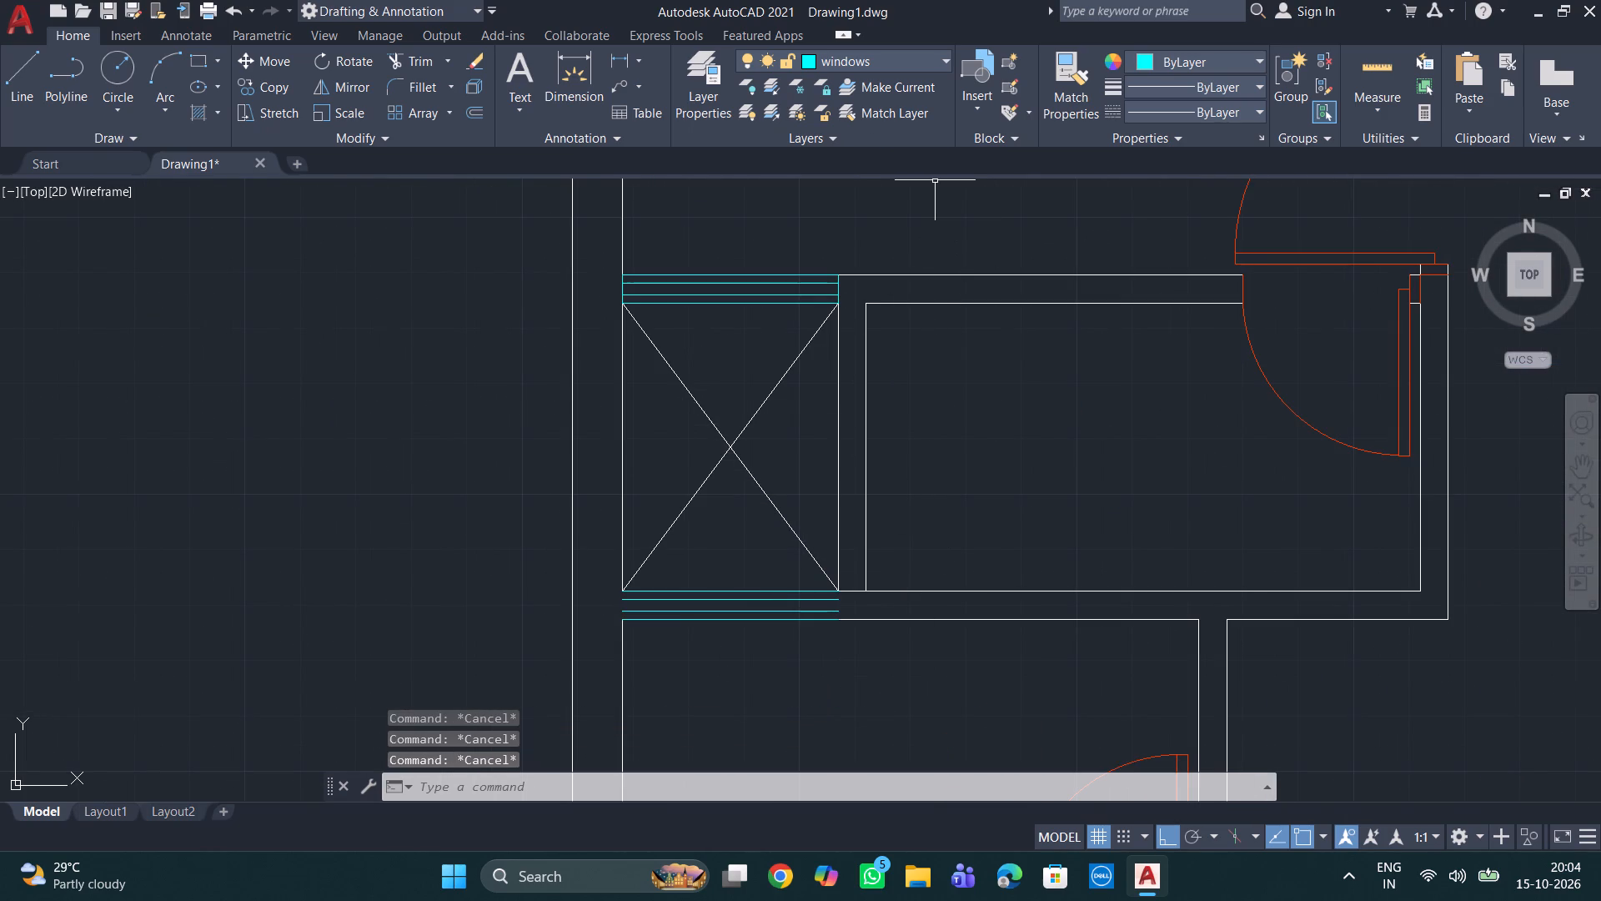
pyautogui.press('l')
pyautogui.press('Return')
pyautogui.scroll(3, 836, 617)
pyautogui.moveTo(837, 517); pyautogui.dragTo(837, 527)
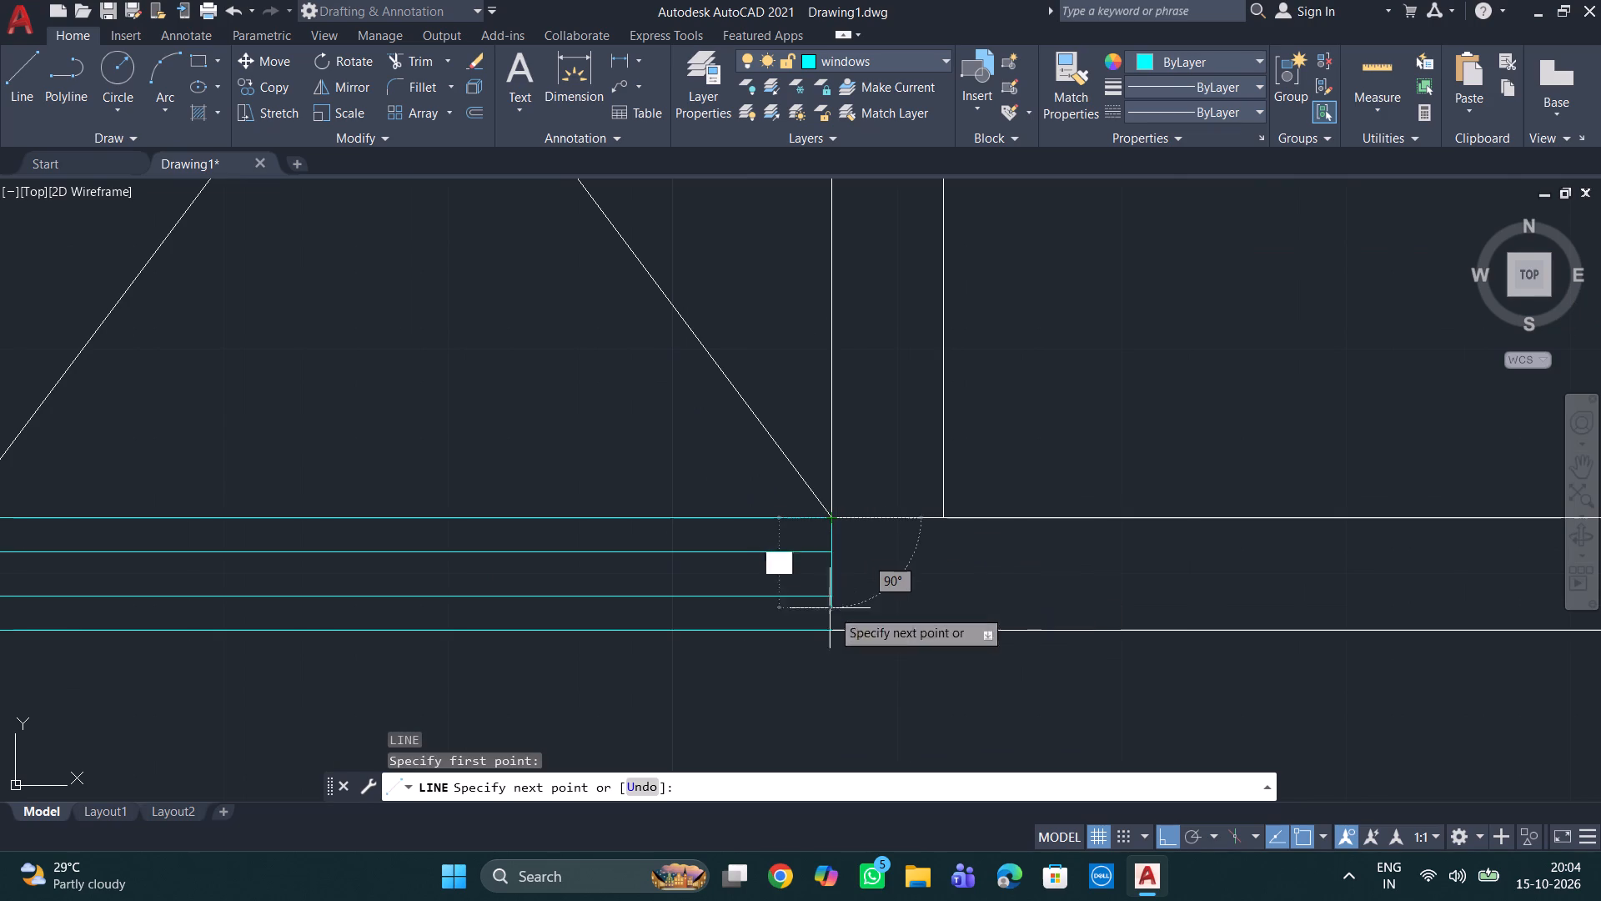
pyautogui.click(834, 637)
pyautogui.press('space')
# Close the west end of the copied south window with a vertical line across the wall thickness.
pyautogui.scroll(-2, 715, 624)
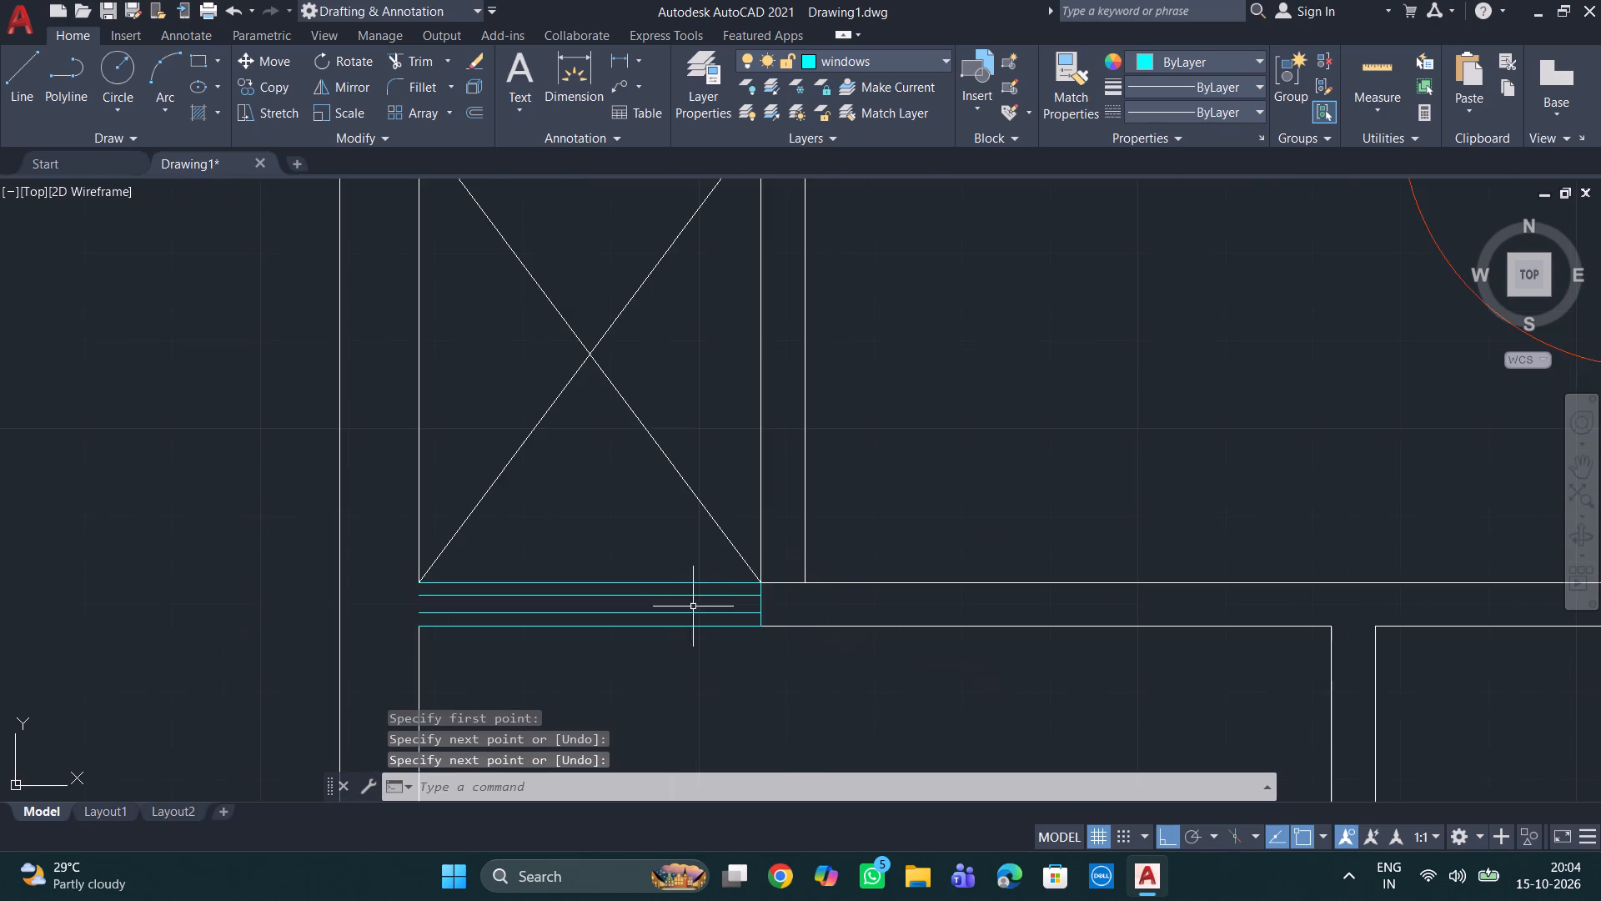
pyautogui.moveTo(675, 592); pyautogui.dragTo(904, 595, button='middle')
pyautogui.press('space')
pyautogui.scroll(2, 649, 604)
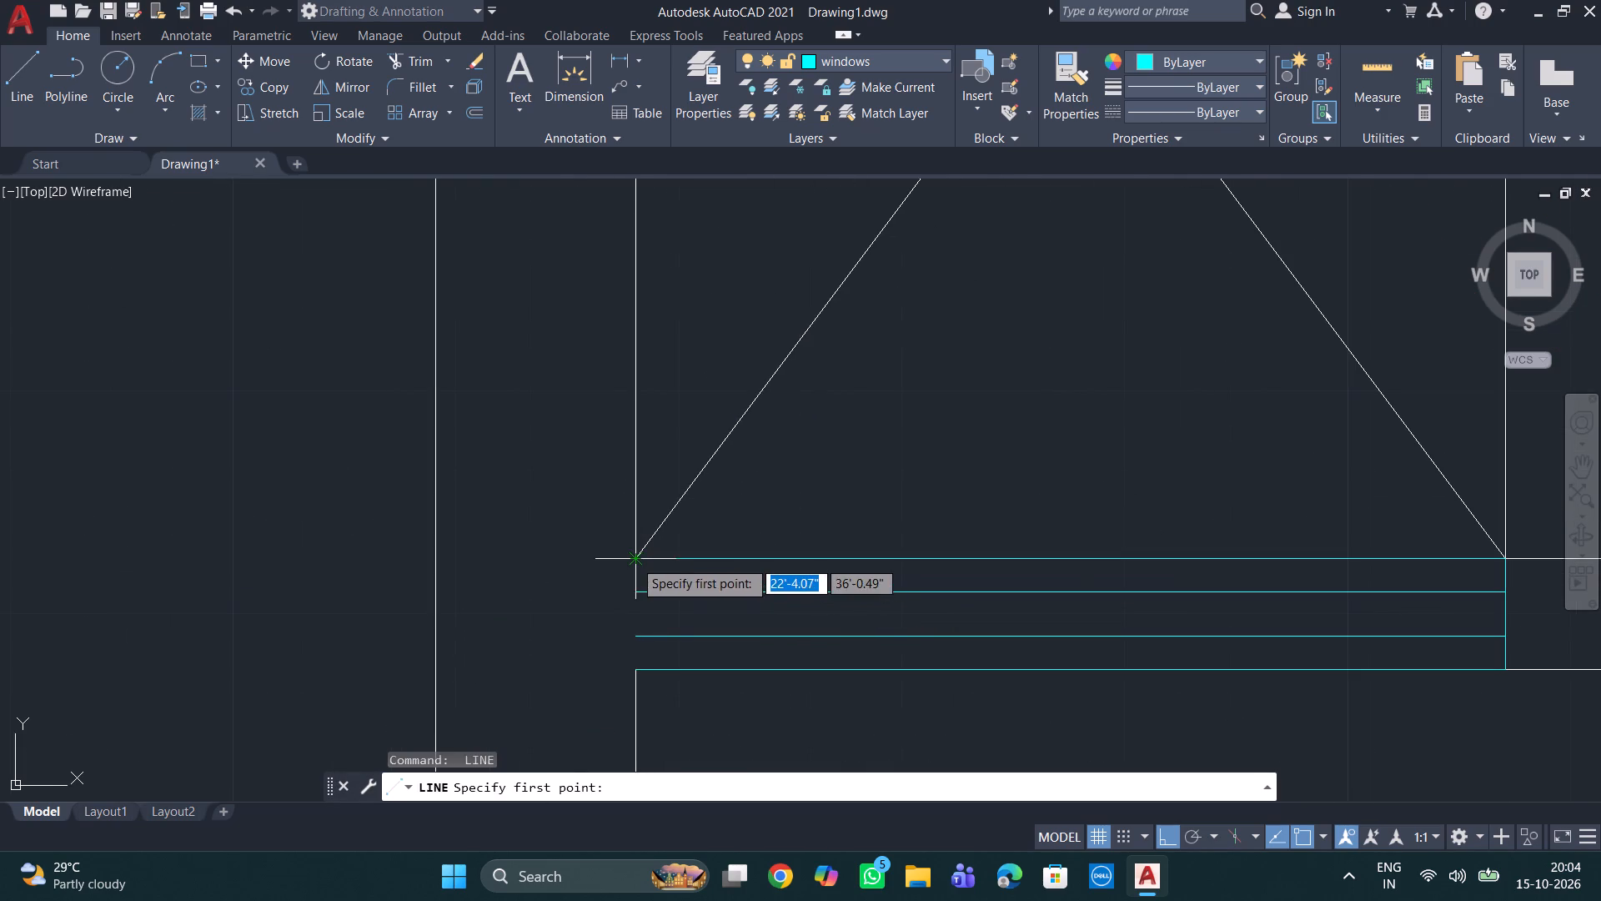
pyautogui.click(632, 558)
pyautogui.click(635, 667)
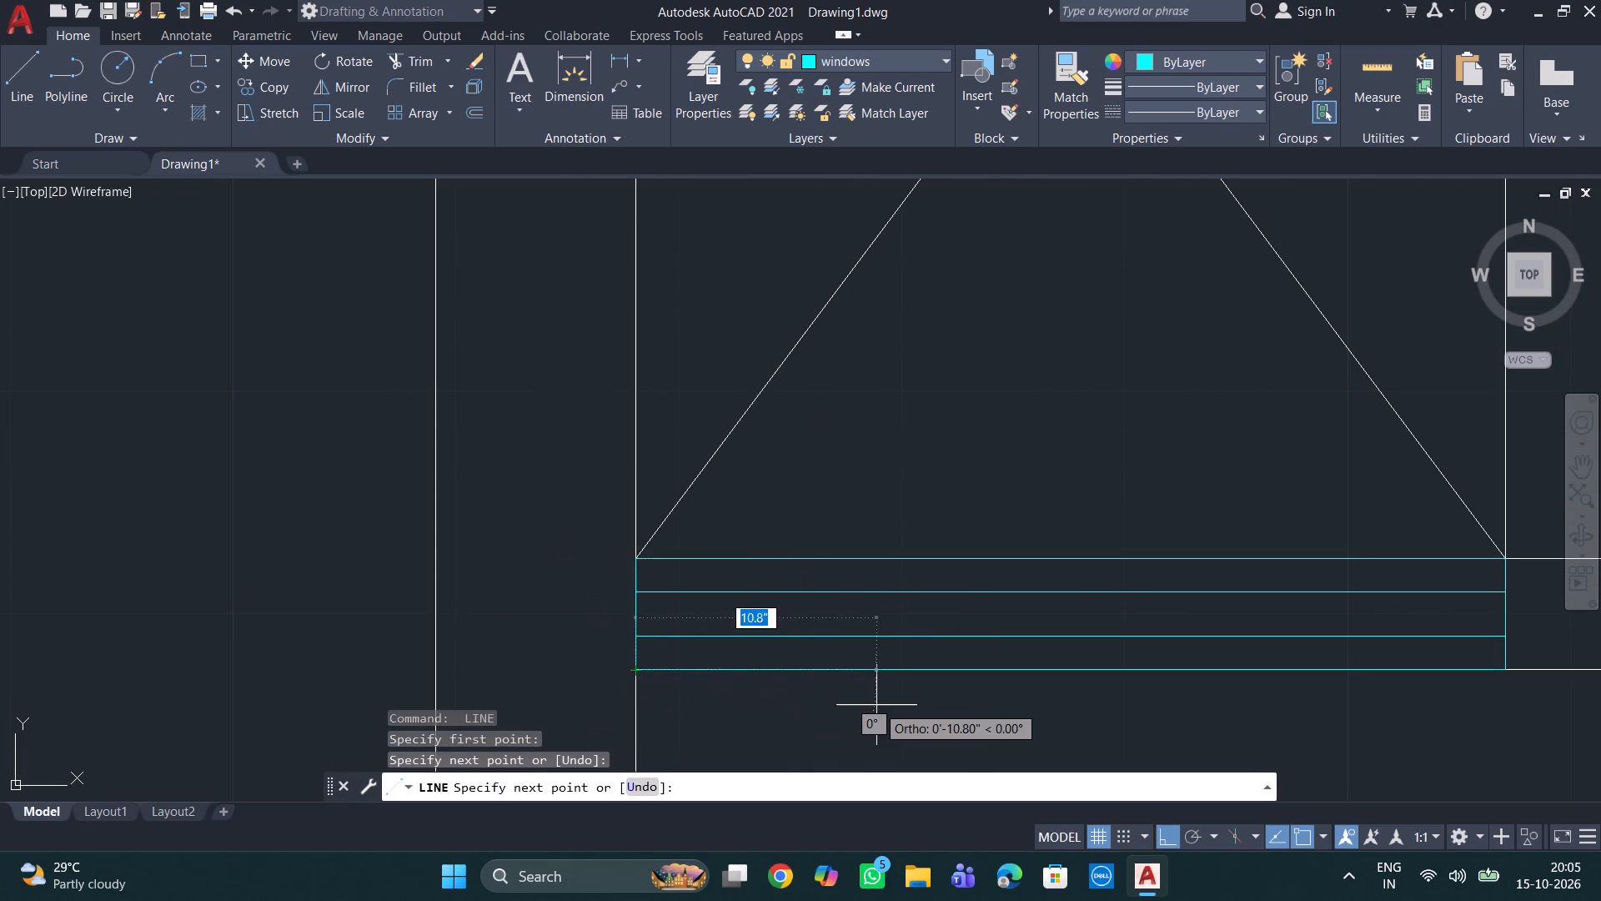
pyautogui.scroll(-2, 876, 705)
pyautogui.press('Escape')
# Draw a 2' long window outline in the wall east of the crossed compartment, starting from that wall's north end.
pyautogui.scroll(-2, 1313, 530)
pyautogui.moveTo(1320, 489); pyautogui.dragTo(849, 520, button='middle')
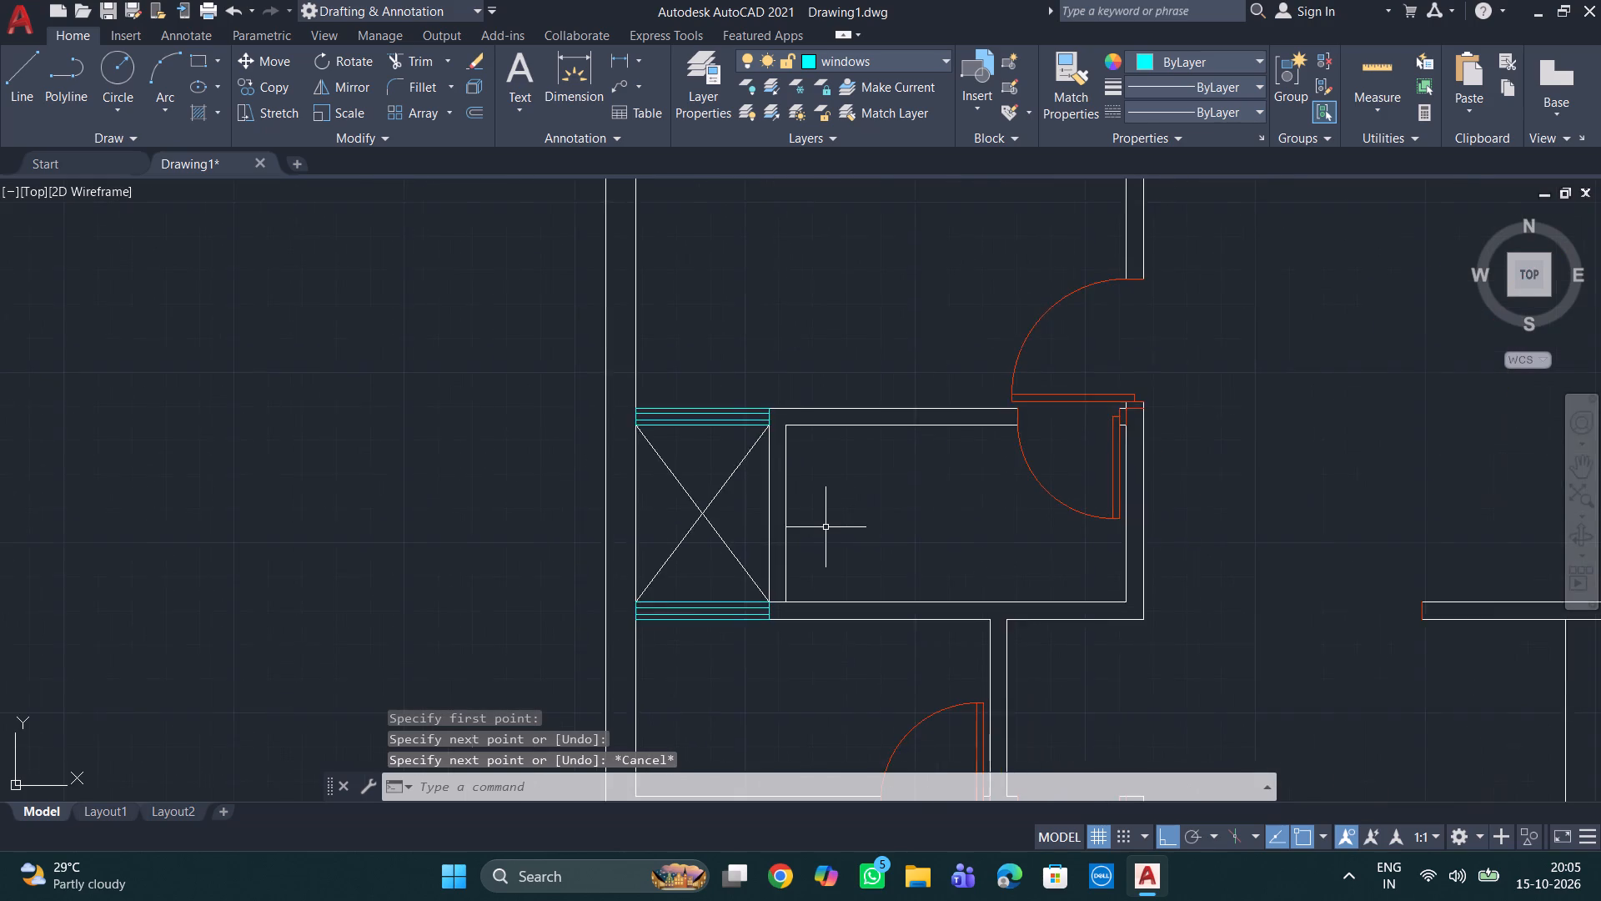
pyautogui.scroll(2, 825, 527)
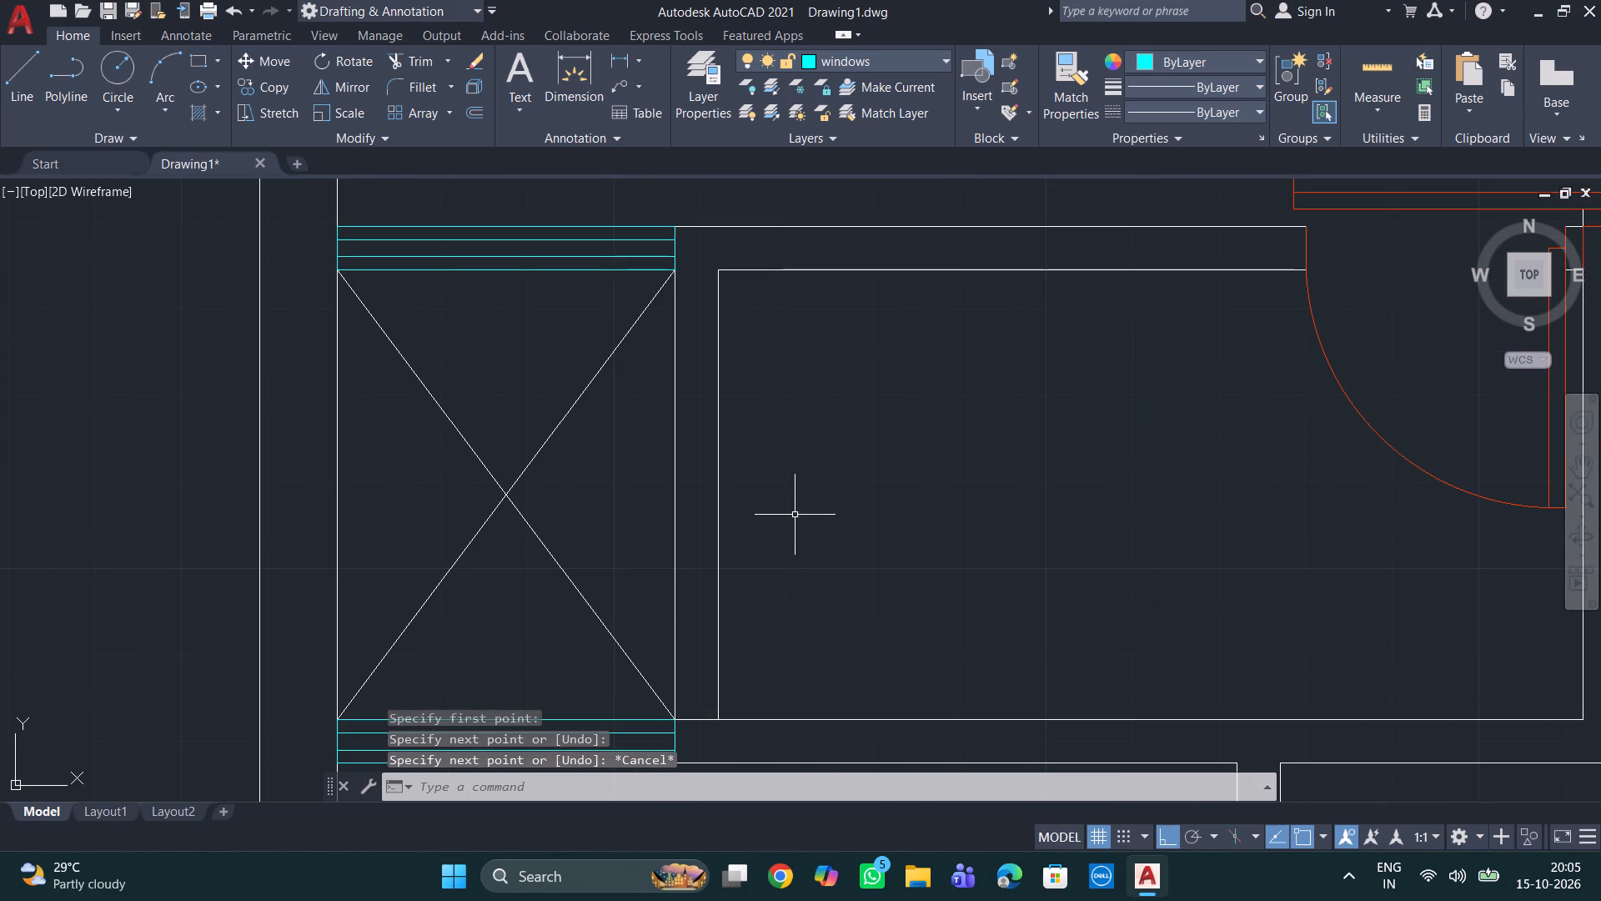
pyautogui.press('l')
pyautogui.press('Return')
pyautogui.scroll(2, 730, 266)
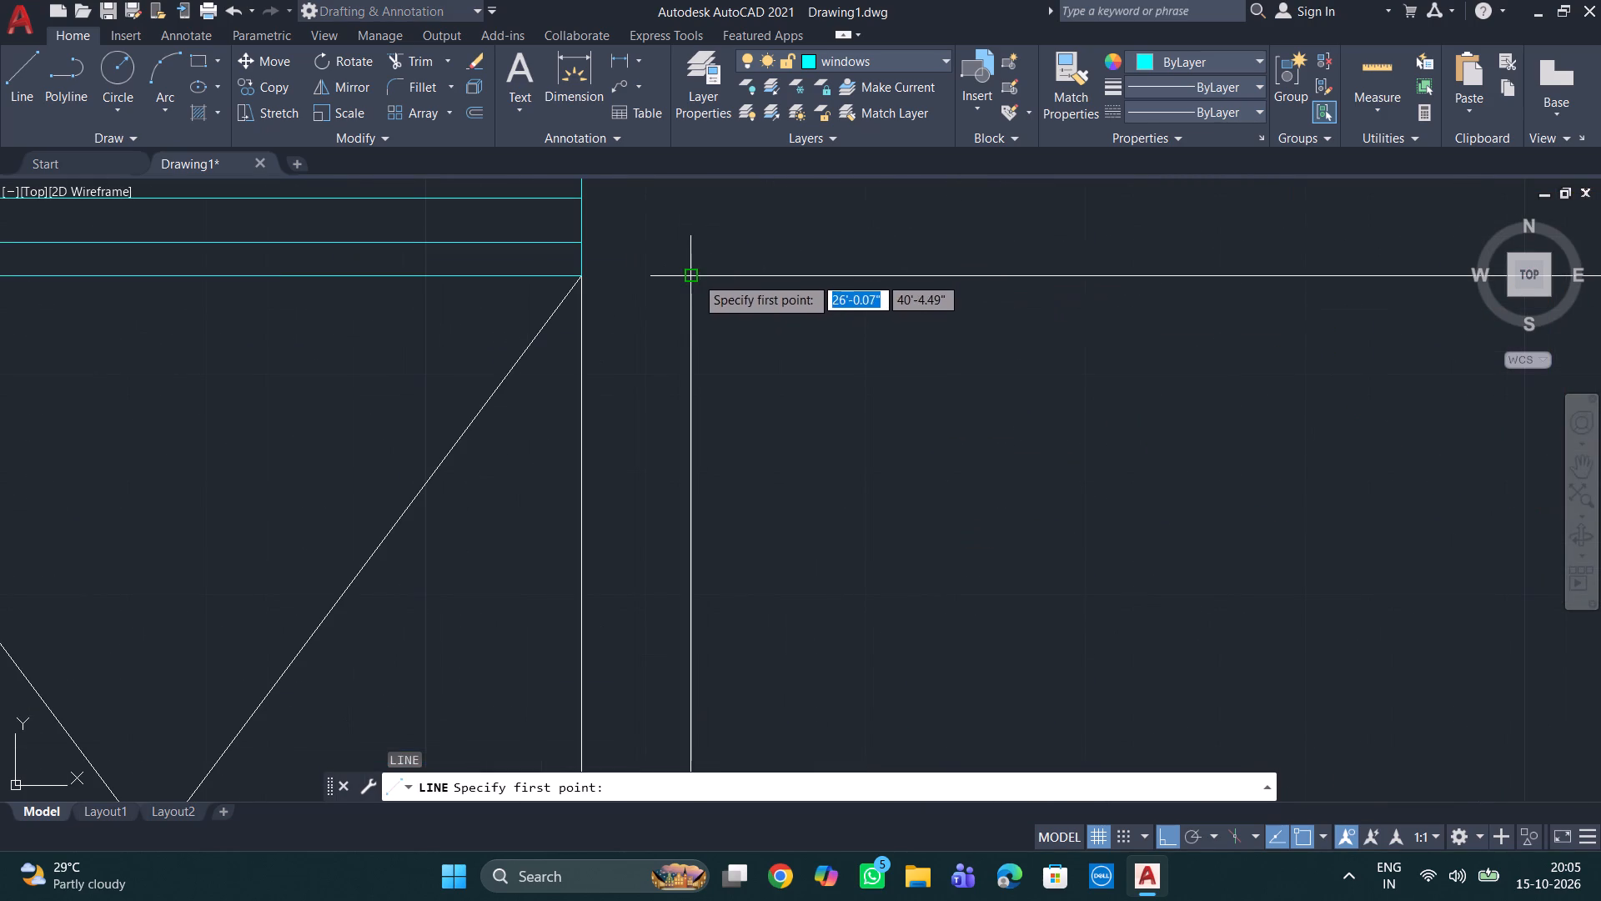
pyautogui.click(696, 274)
pyautogui.click(585, 272)
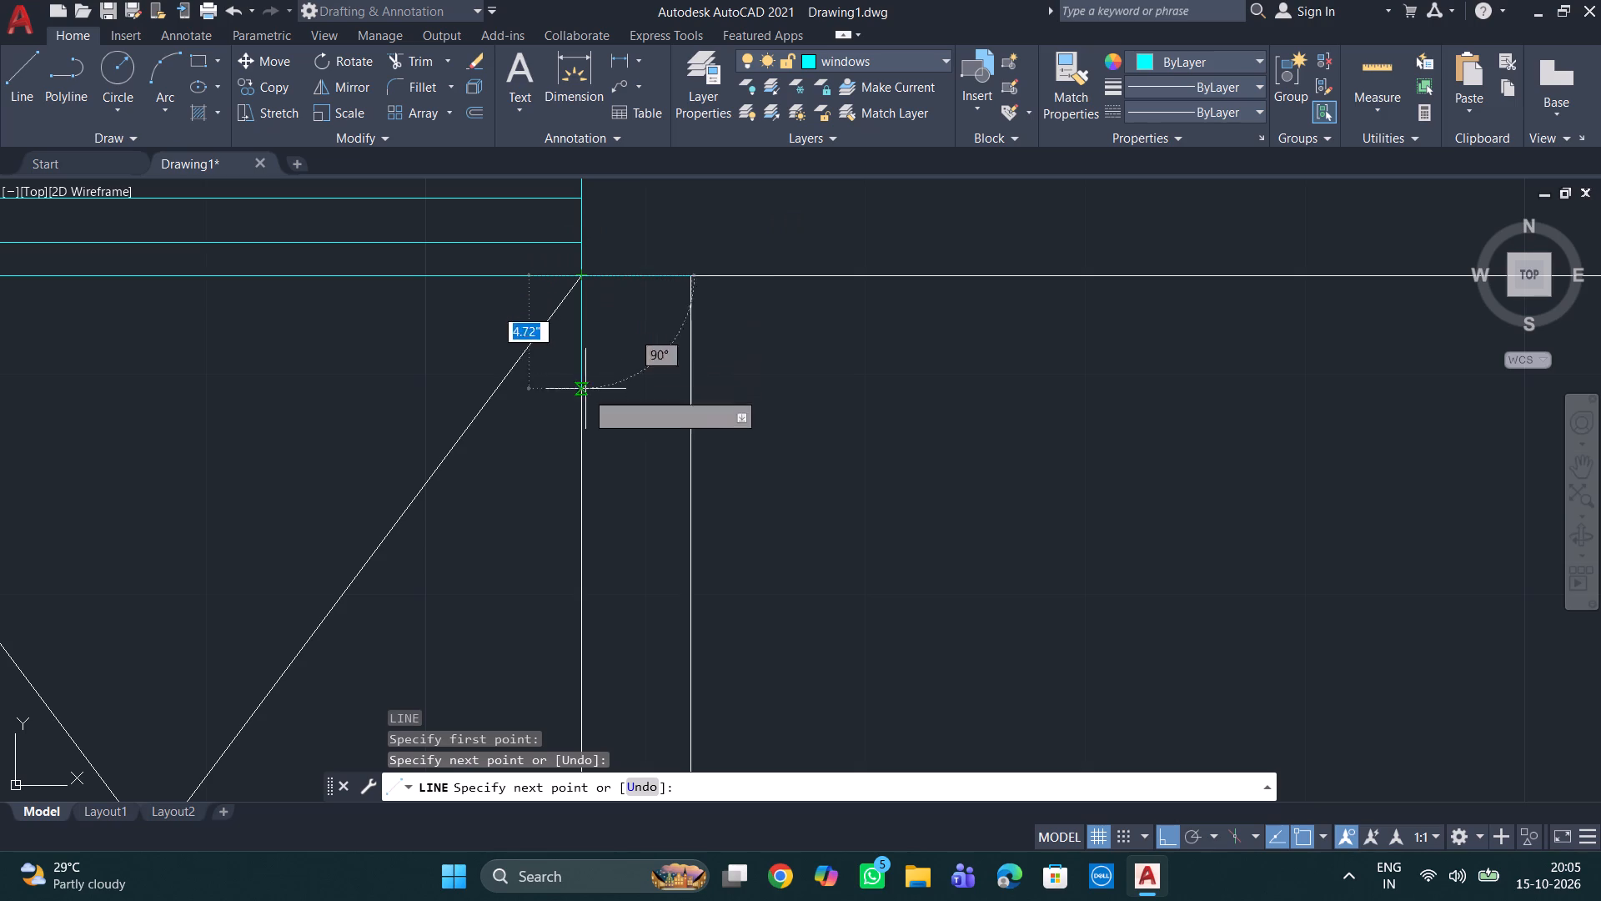
pyautogui.scroll(-1, 610, 613)
pyautogui.moveTo(603, 606); pyautogui.dragTo(656, 399, button='middle')
pyautogui.scroll(-1, 678, 471)
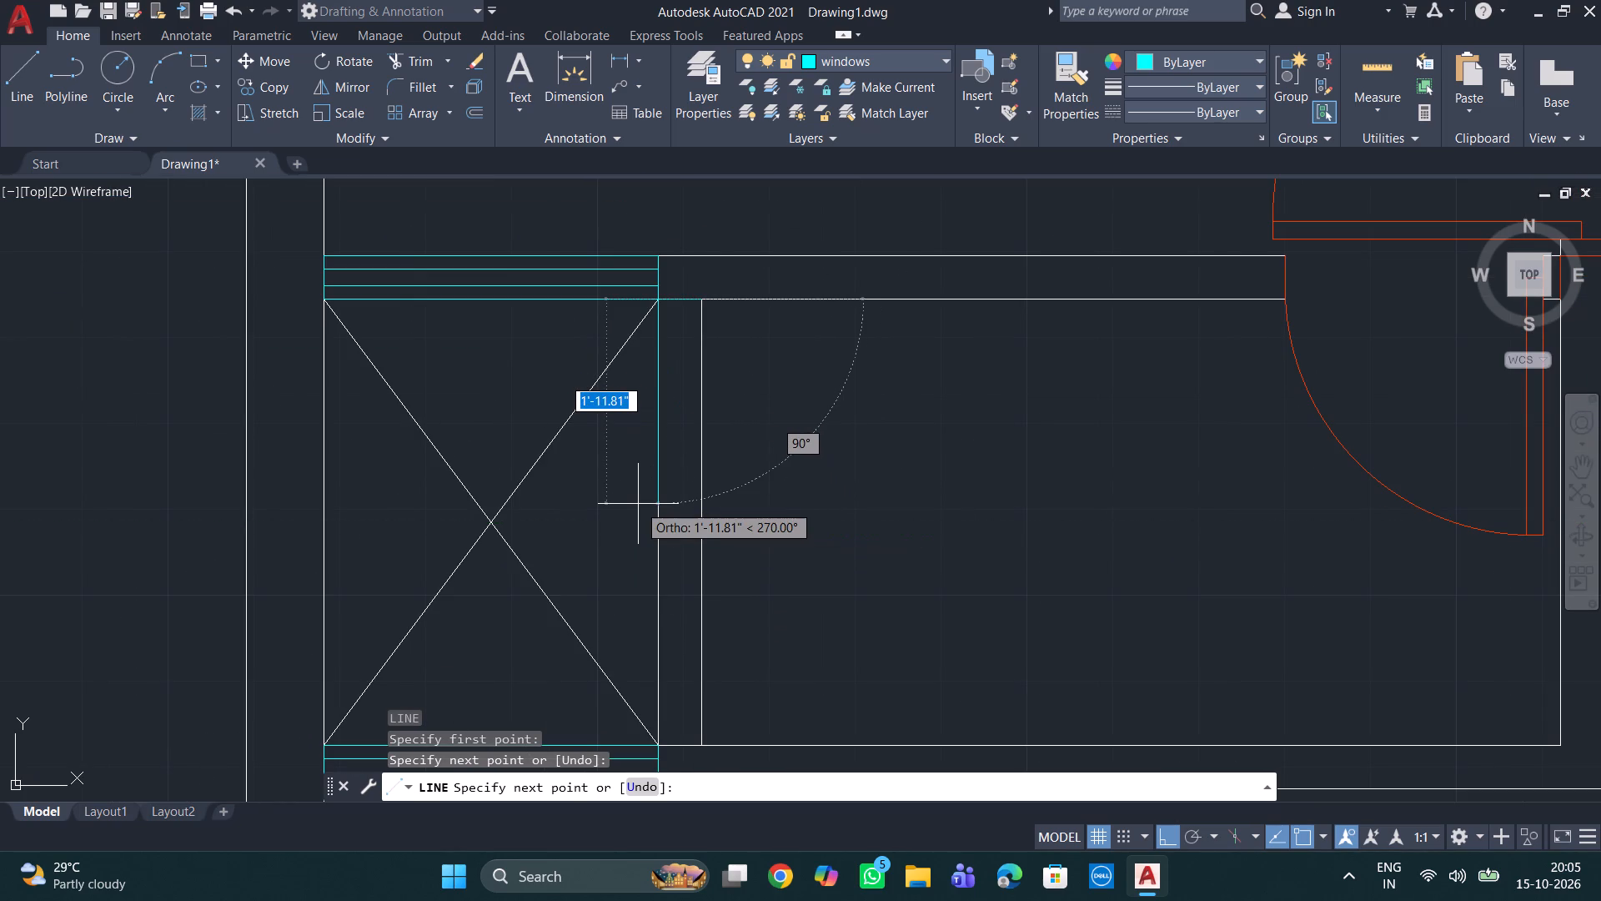
pyautogui.press('2')
pyautogui.press("'")
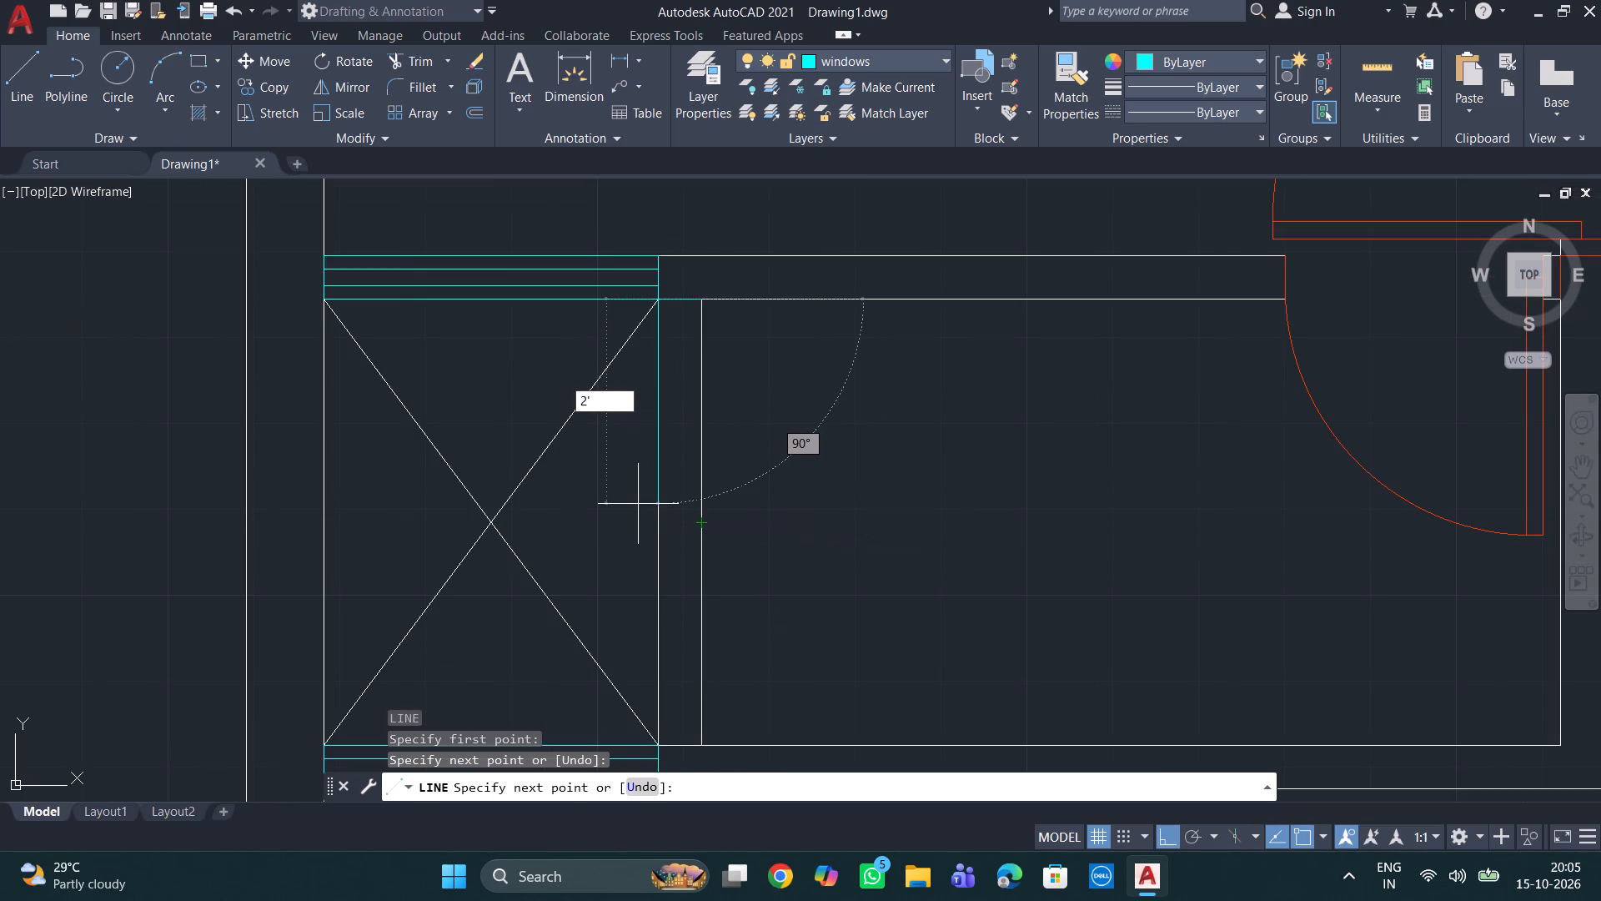
pyautogui.press('Return')
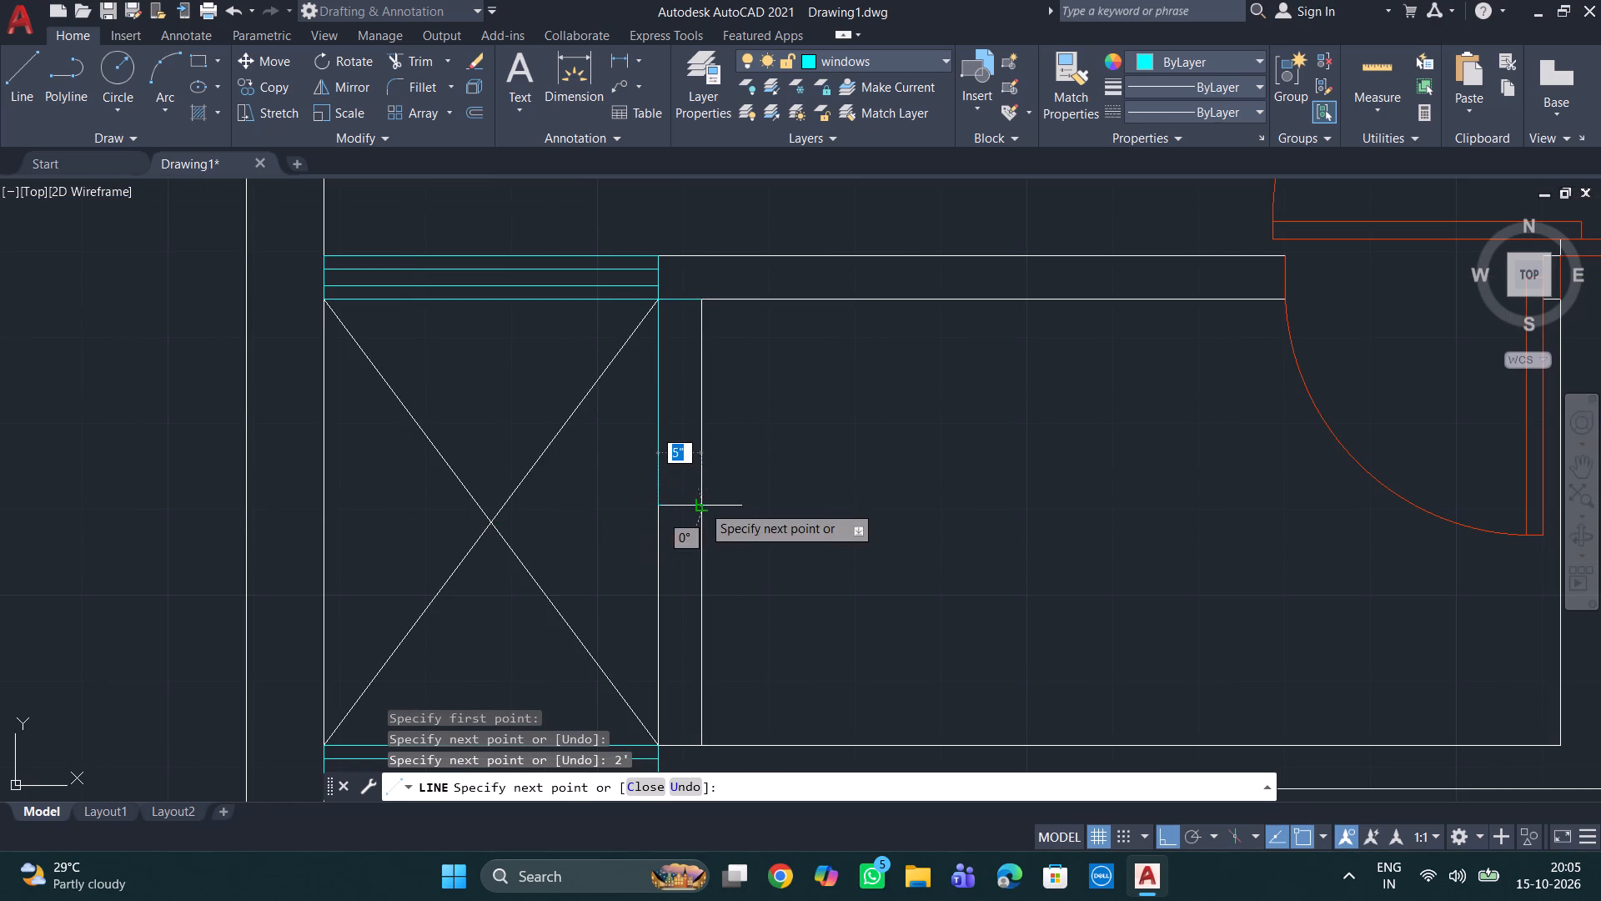
pyautogui.click(700, 505)
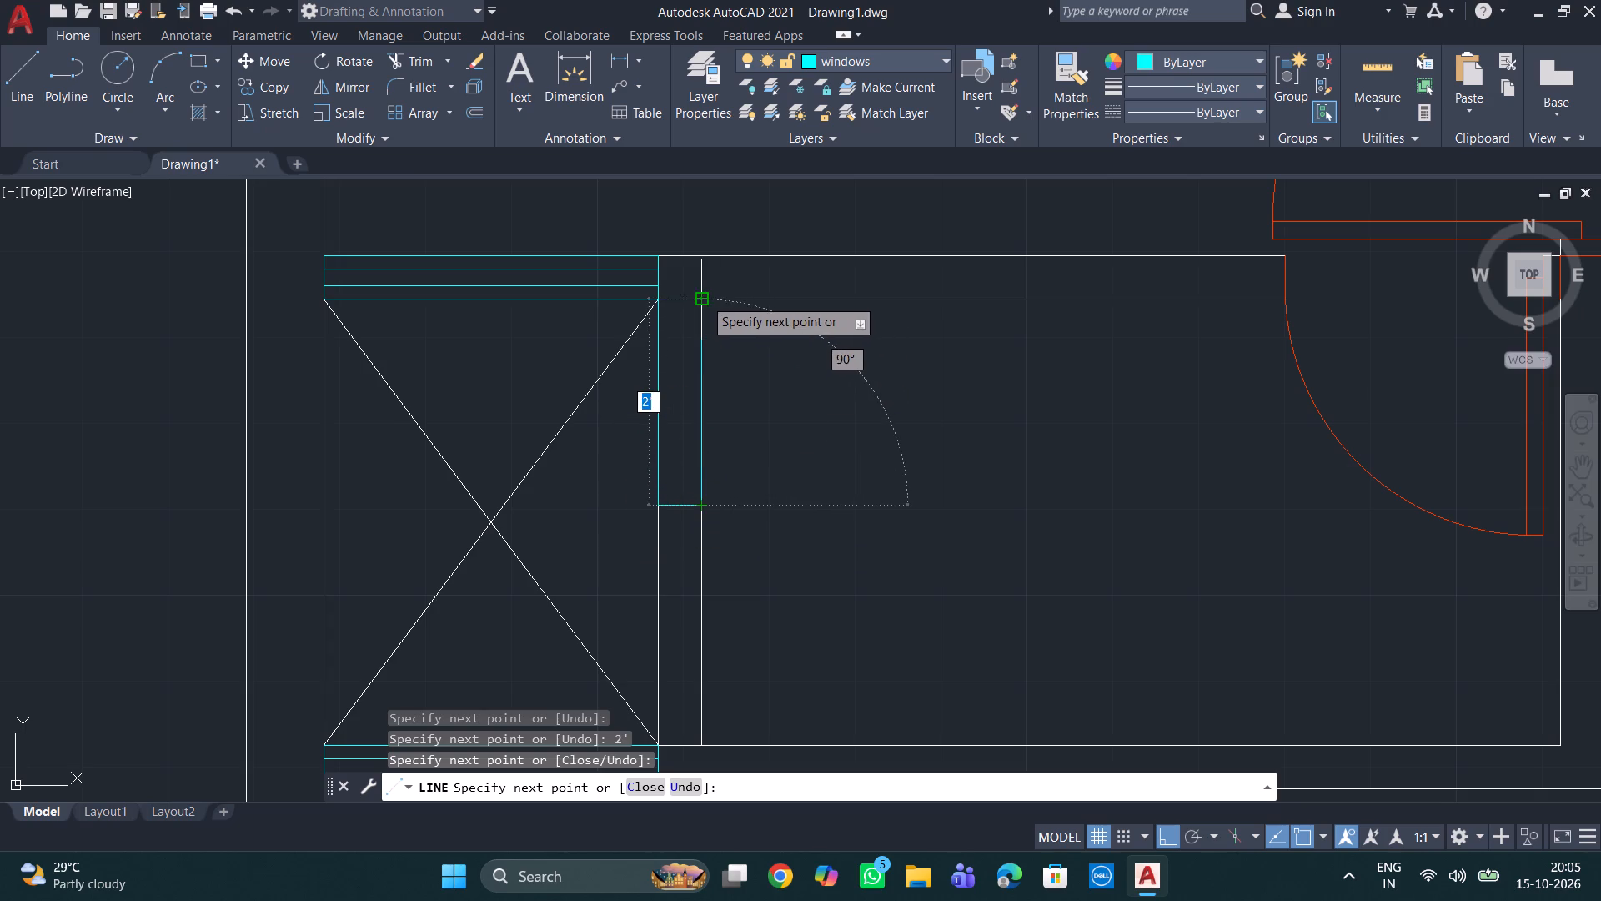
pyautogui.click(703, 298)
pyautogui.press('Escape')
pyautogui.press('Escape')
pyautogui.press('Escape')
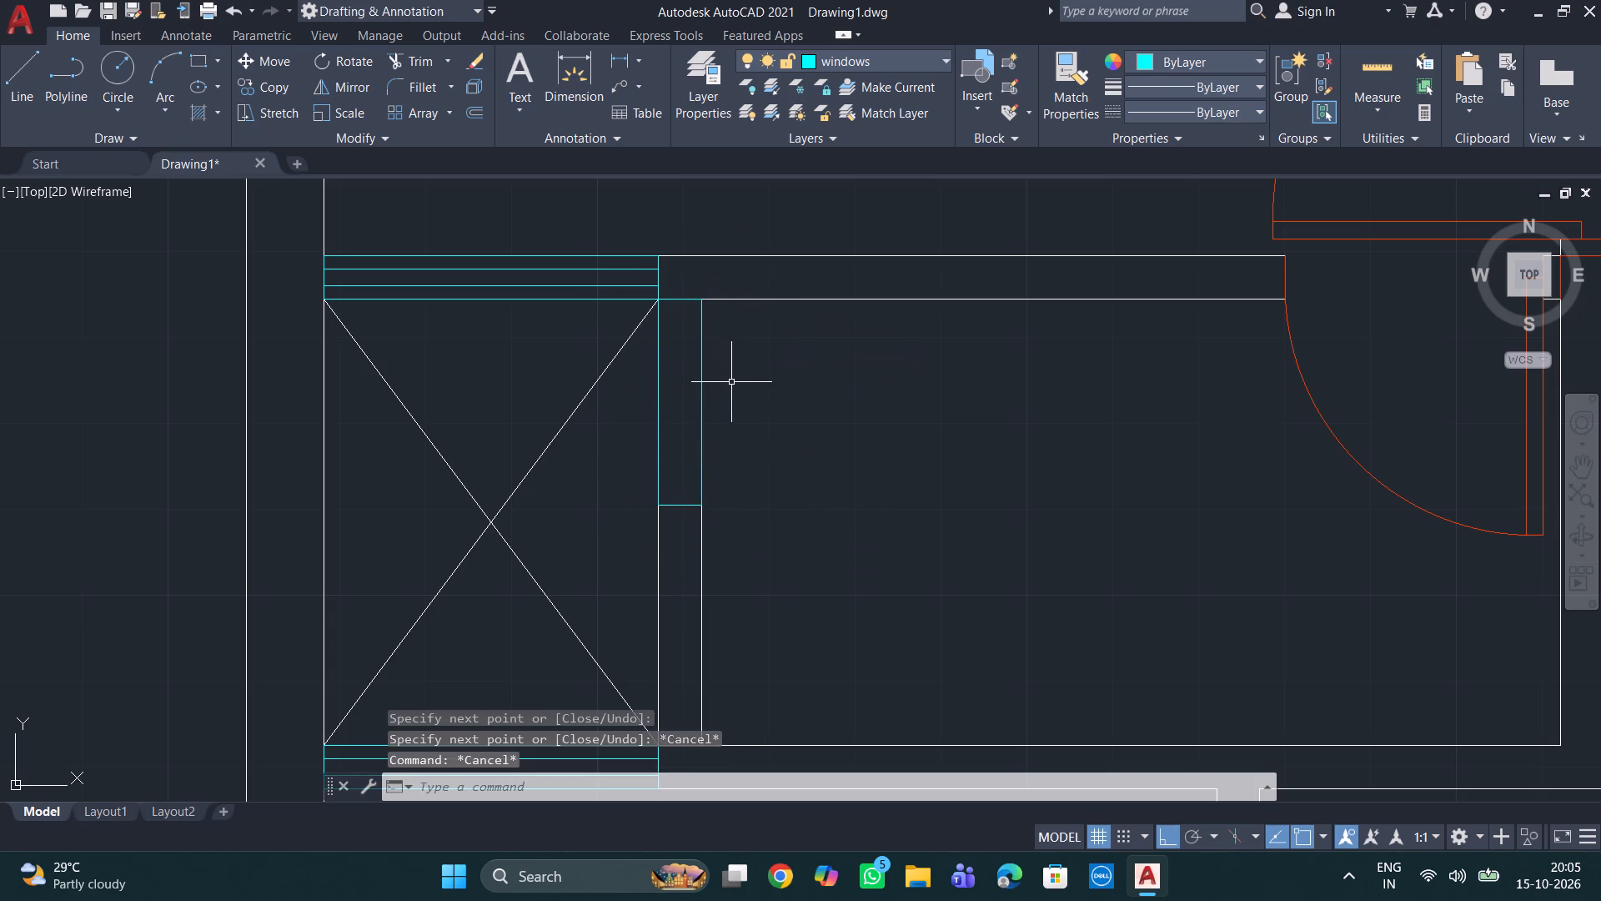
pyautogui.press('Escape')
pyautogui.press('Escape')
# Draw a vertical centre line between the midpoints of the 2' window outline's north and south ends.
pyautogui.press('l')
pyautogui.press('Return')
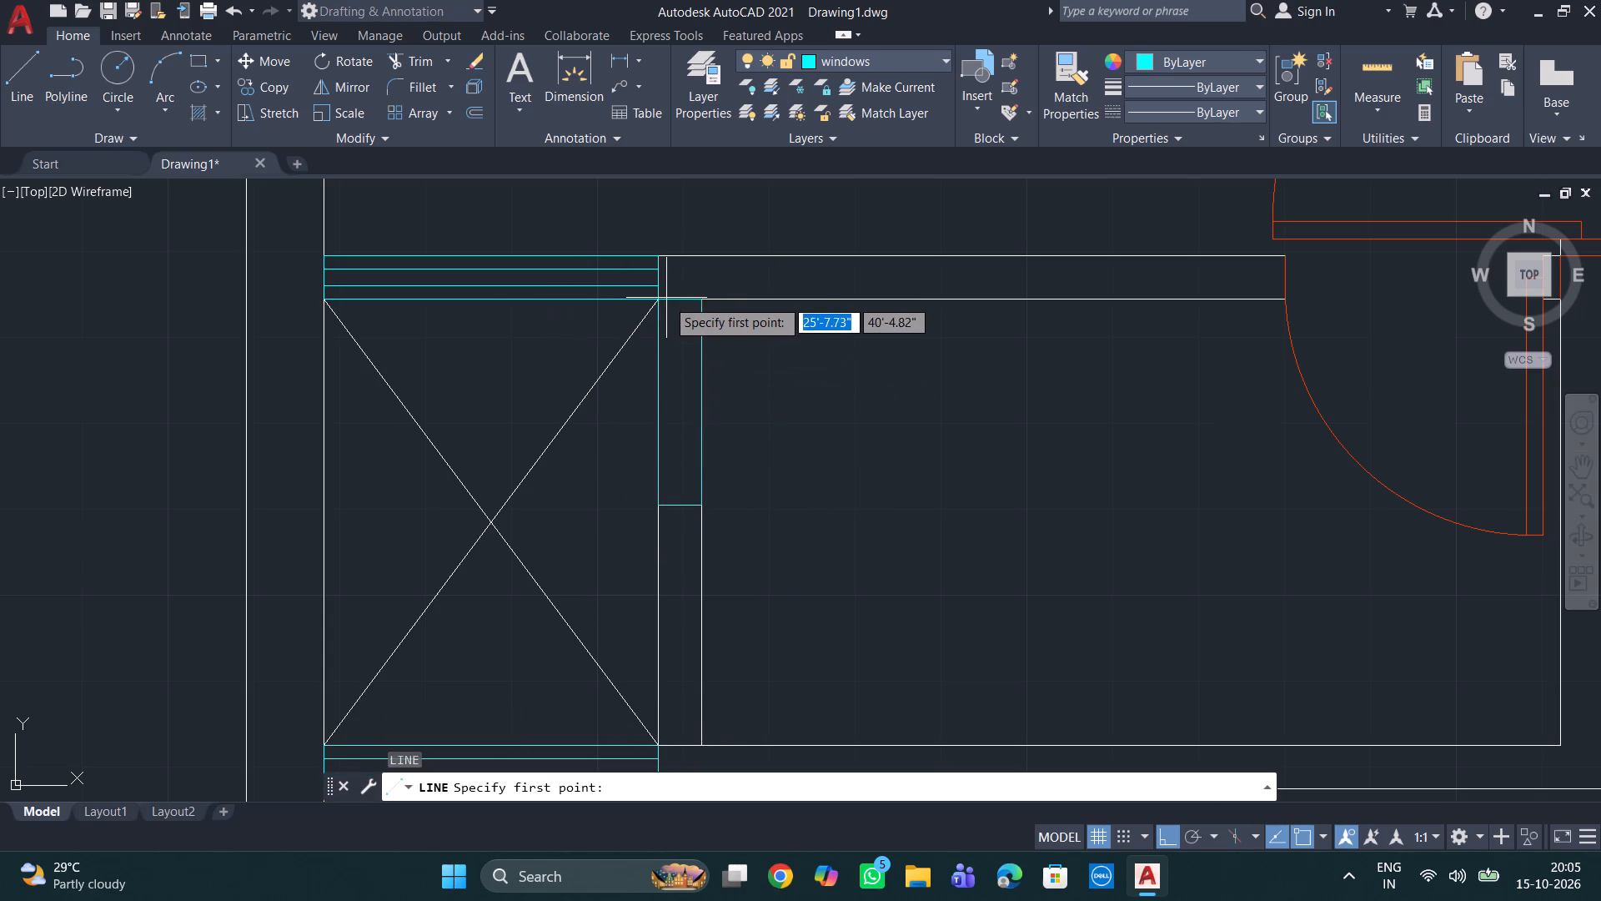
pyautogui.click(675, 299)
pyautogui.click(678, 502)
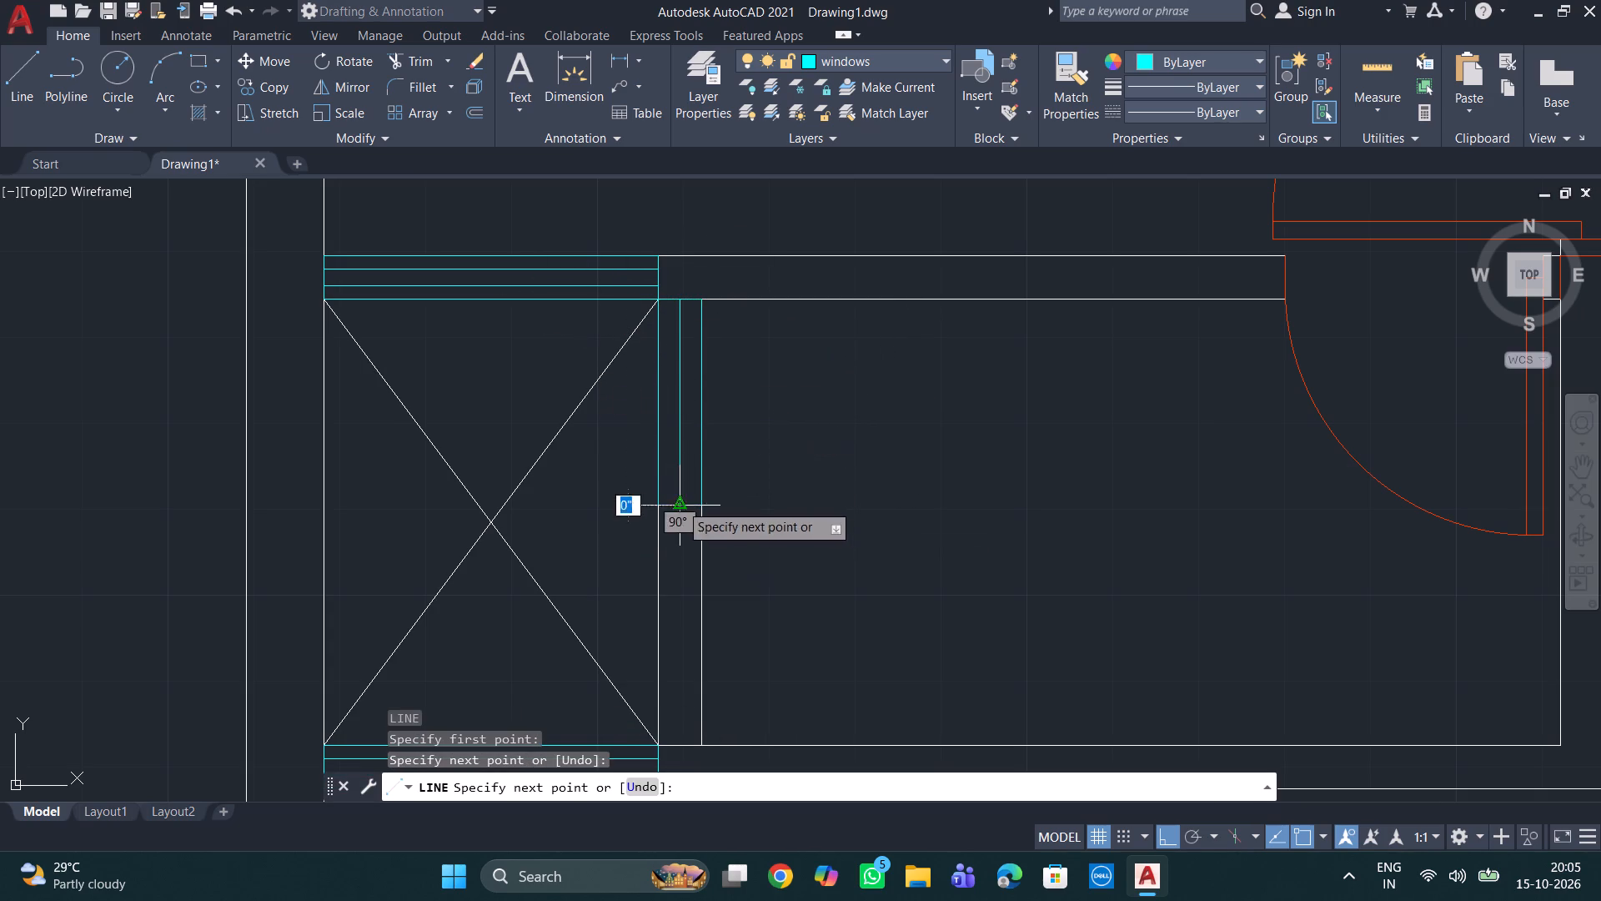
pyautogui.press('Escape')
# Offset the 2' window's centre line 1" to both its east and west sides.
pyautogui.press('o')
pyautogui.press('Return')
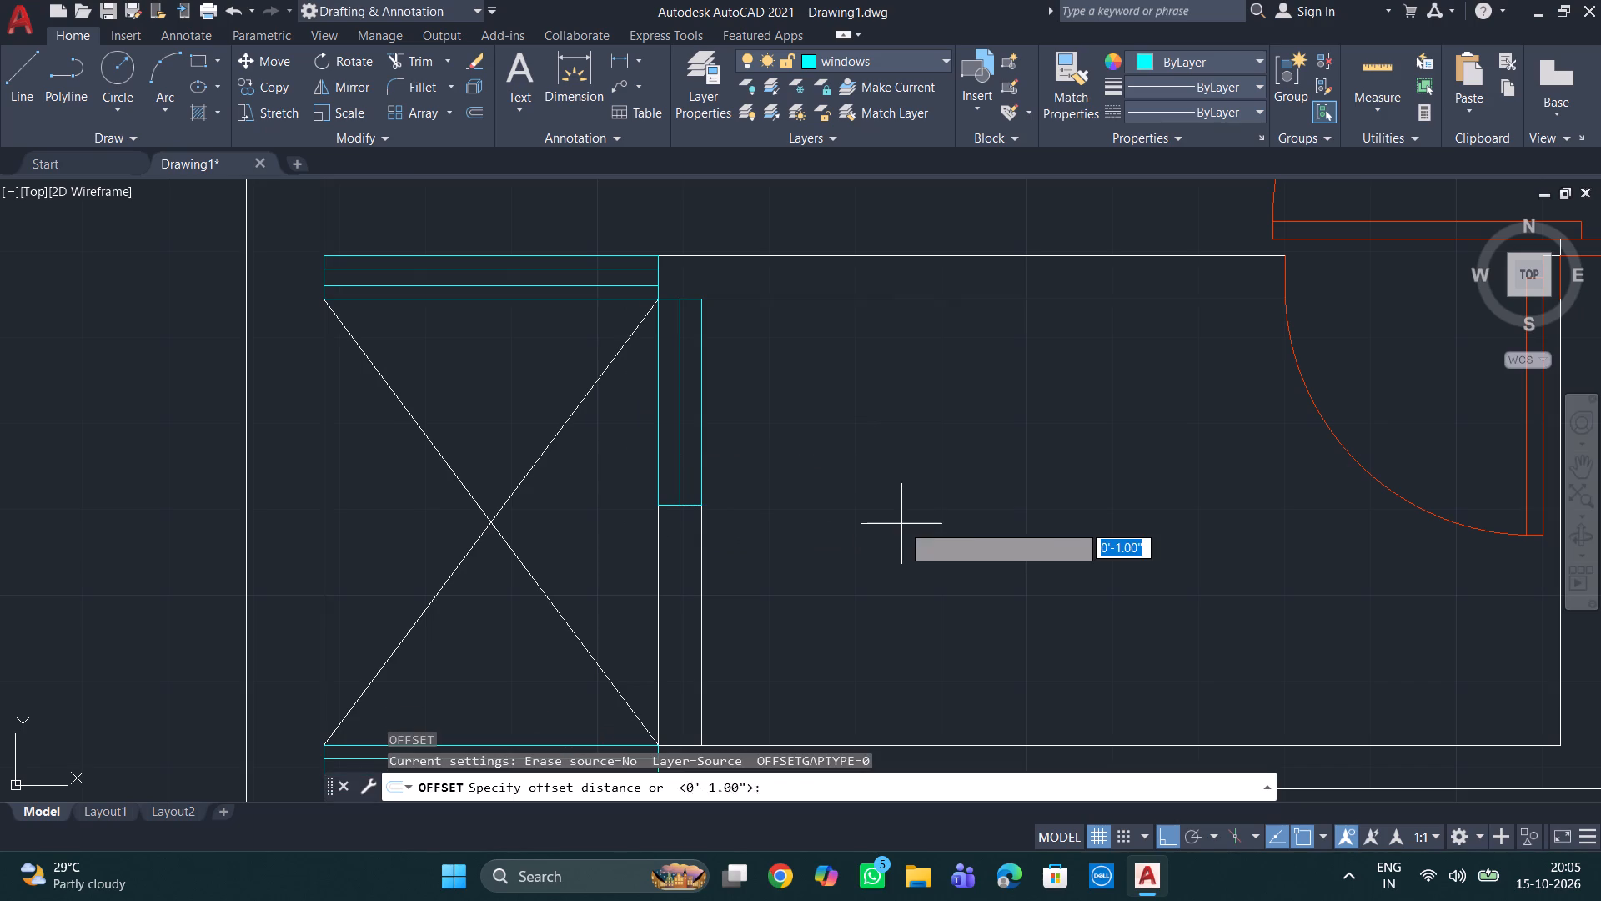
pyautogui.press('2')
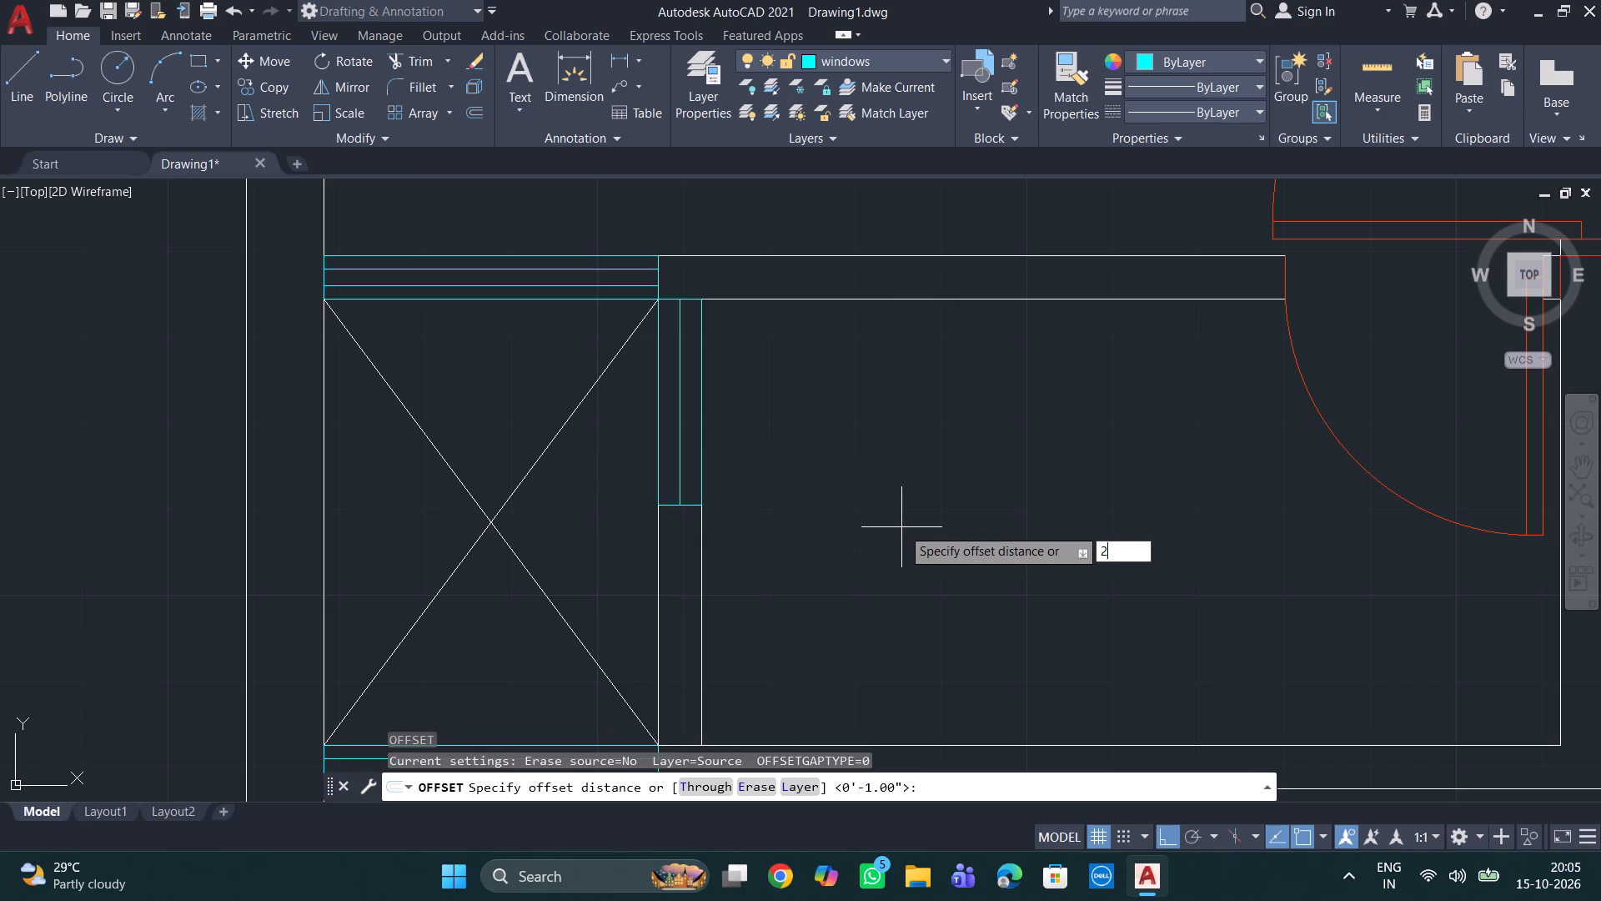
pyautogui.press('BackSpace')
pyautogui.press('1')
pyautogui.hotkey('shift', '"')
pyautogui.press('Return')
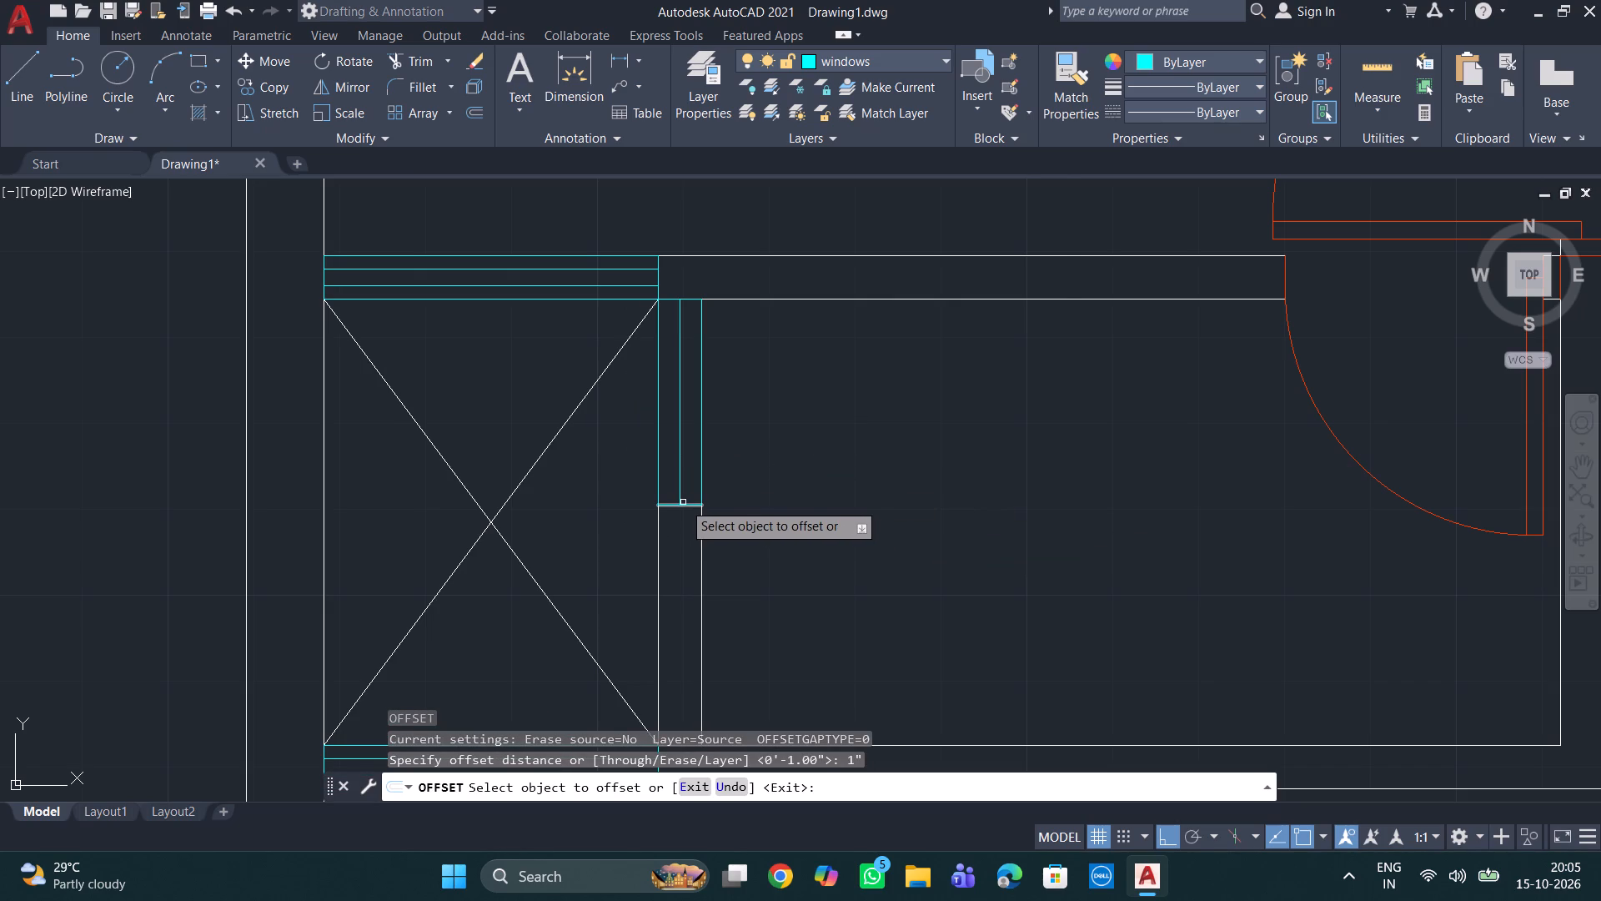
pyautogui.click(680, 480)
pyautogui.click(692, 467)
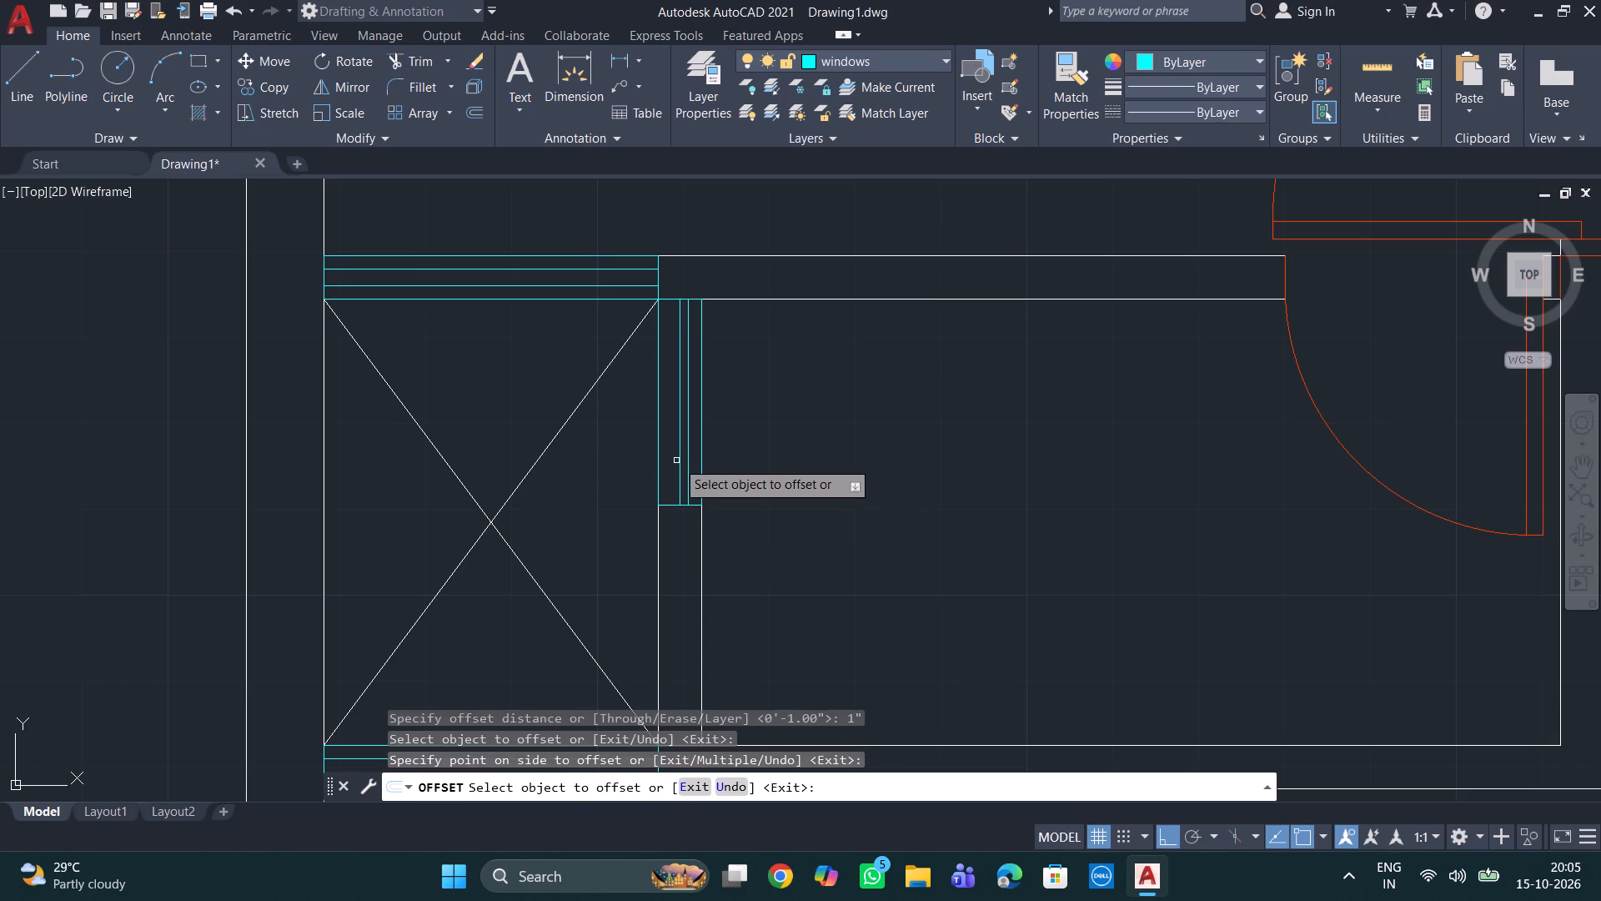
pyautogui.click(680, 456)
pyautogui.click(656, 455)
pyautogui.press('Escape')
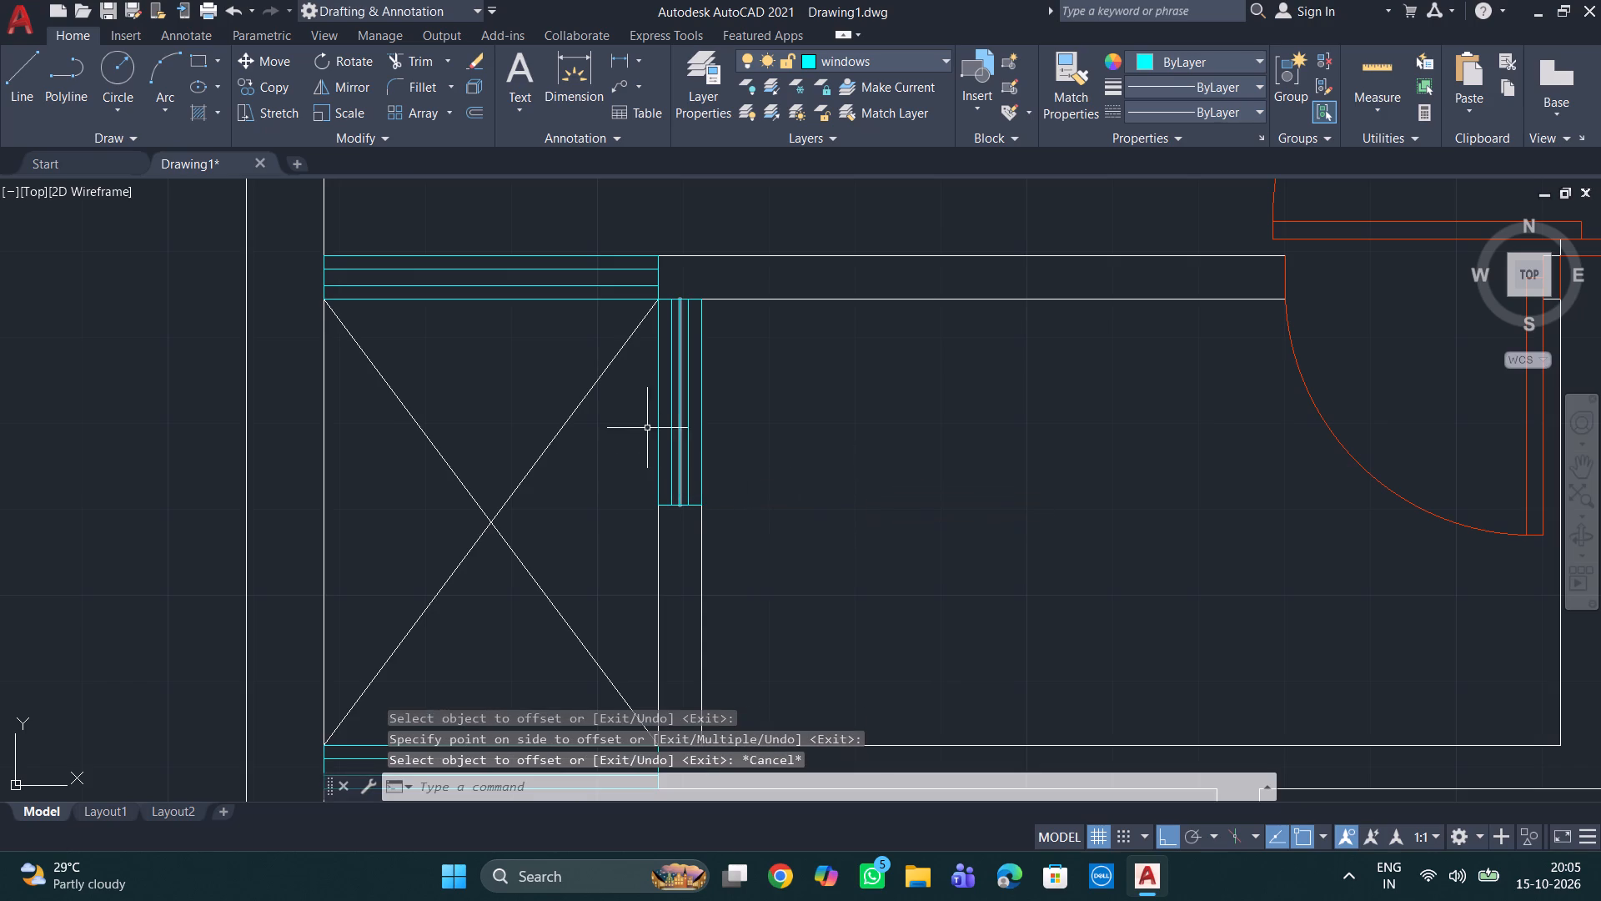
# Erase the original centre line between the 2' window's offset glazing lines.
pyautogui.click(679, 434)
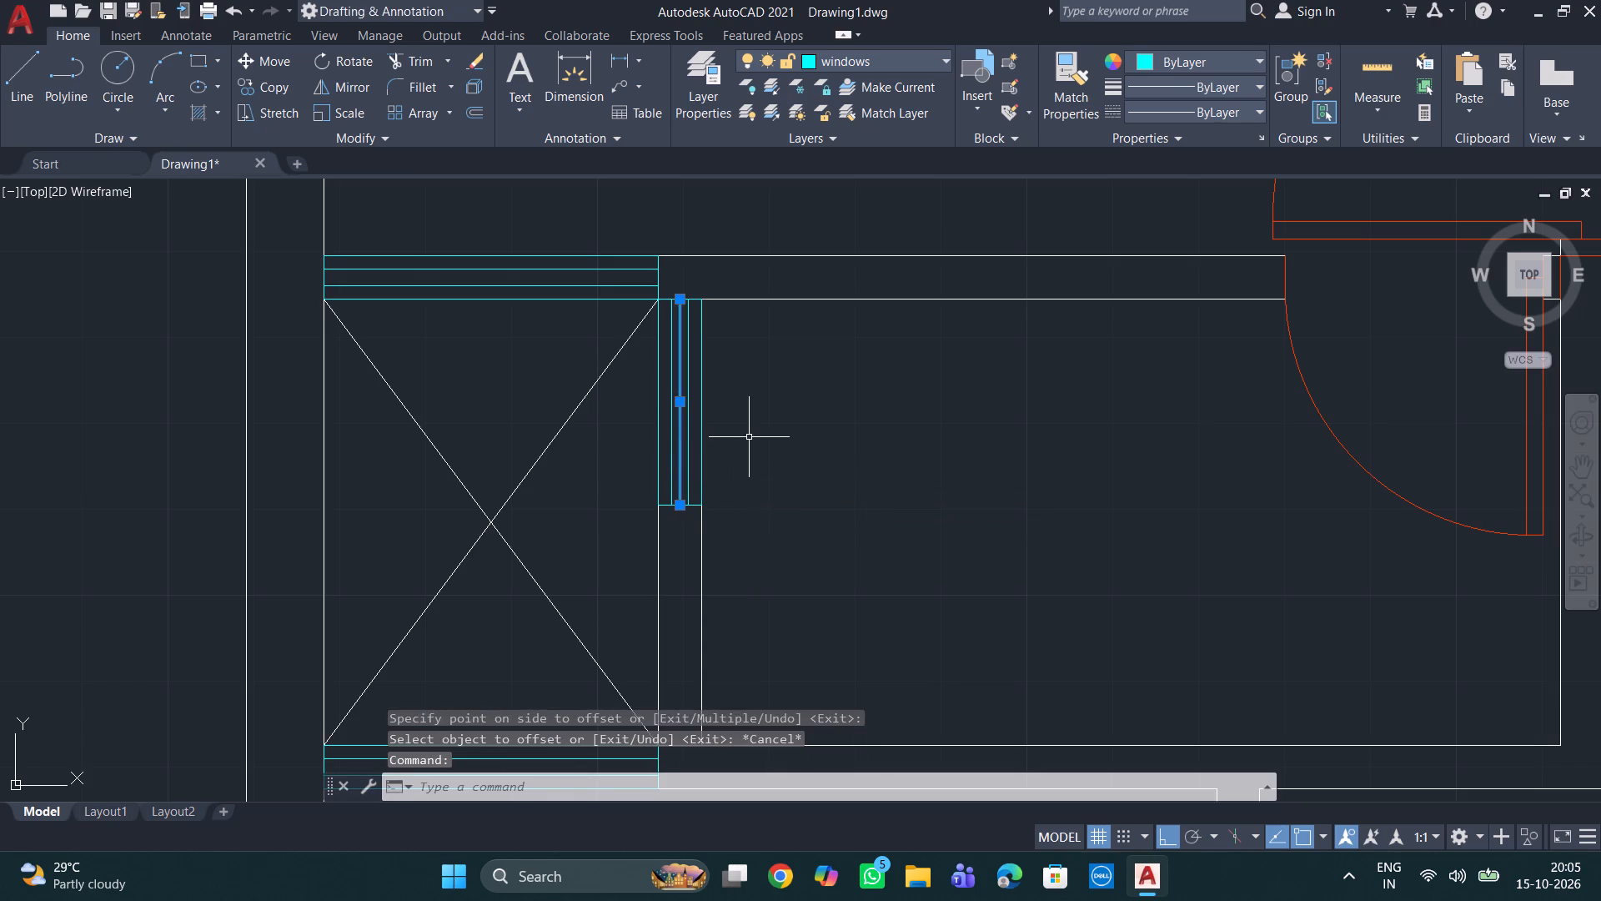
pyautogui.press('Delete')
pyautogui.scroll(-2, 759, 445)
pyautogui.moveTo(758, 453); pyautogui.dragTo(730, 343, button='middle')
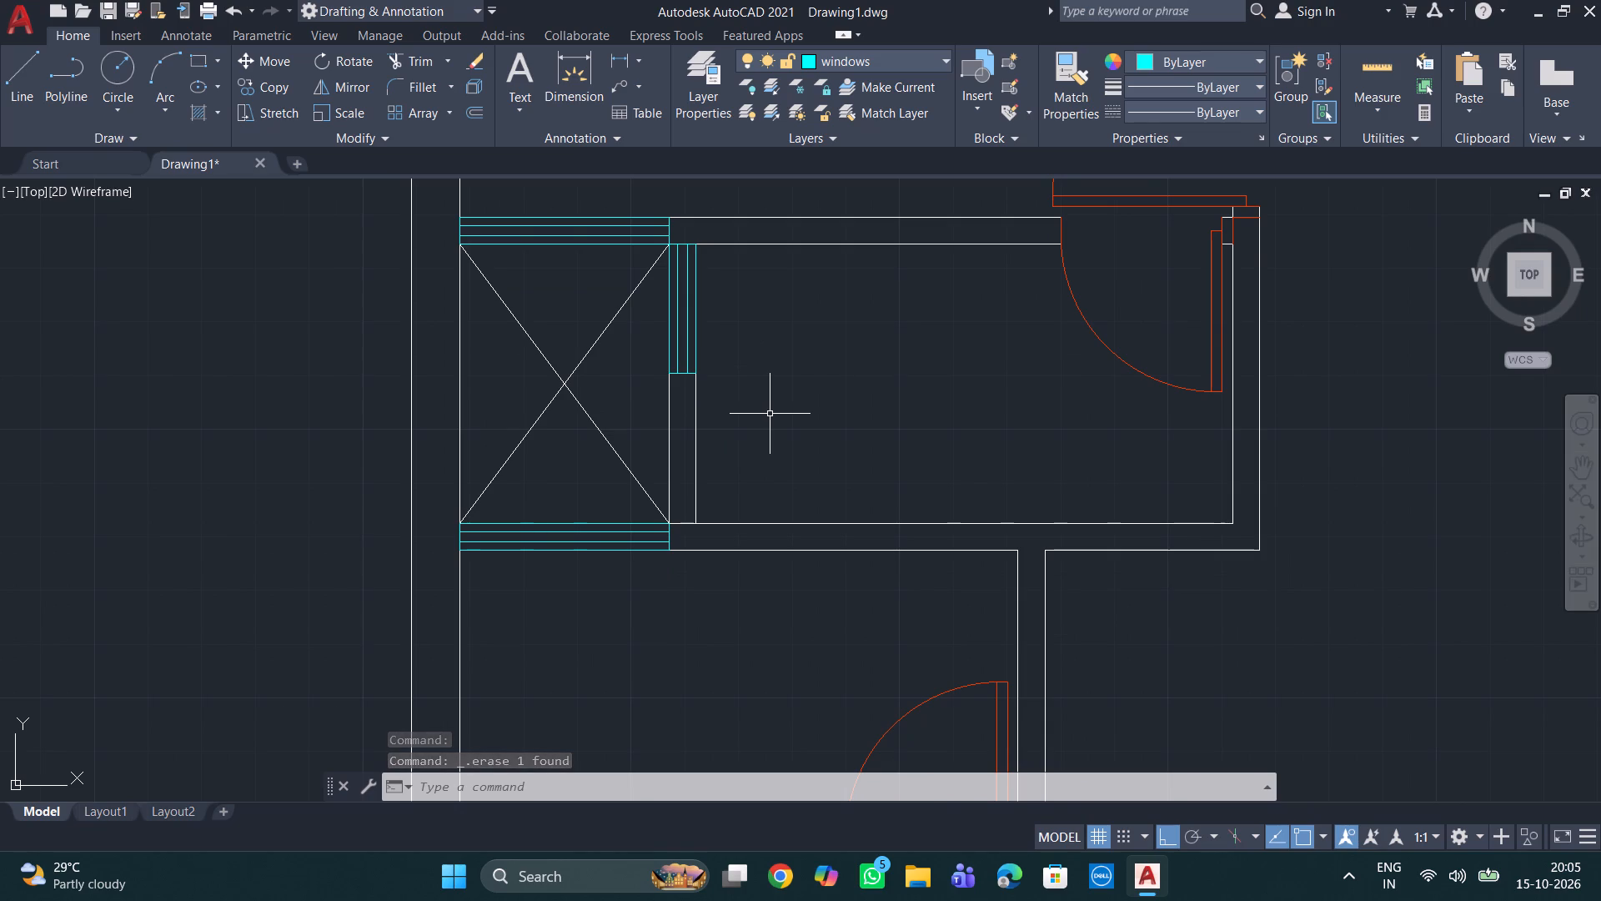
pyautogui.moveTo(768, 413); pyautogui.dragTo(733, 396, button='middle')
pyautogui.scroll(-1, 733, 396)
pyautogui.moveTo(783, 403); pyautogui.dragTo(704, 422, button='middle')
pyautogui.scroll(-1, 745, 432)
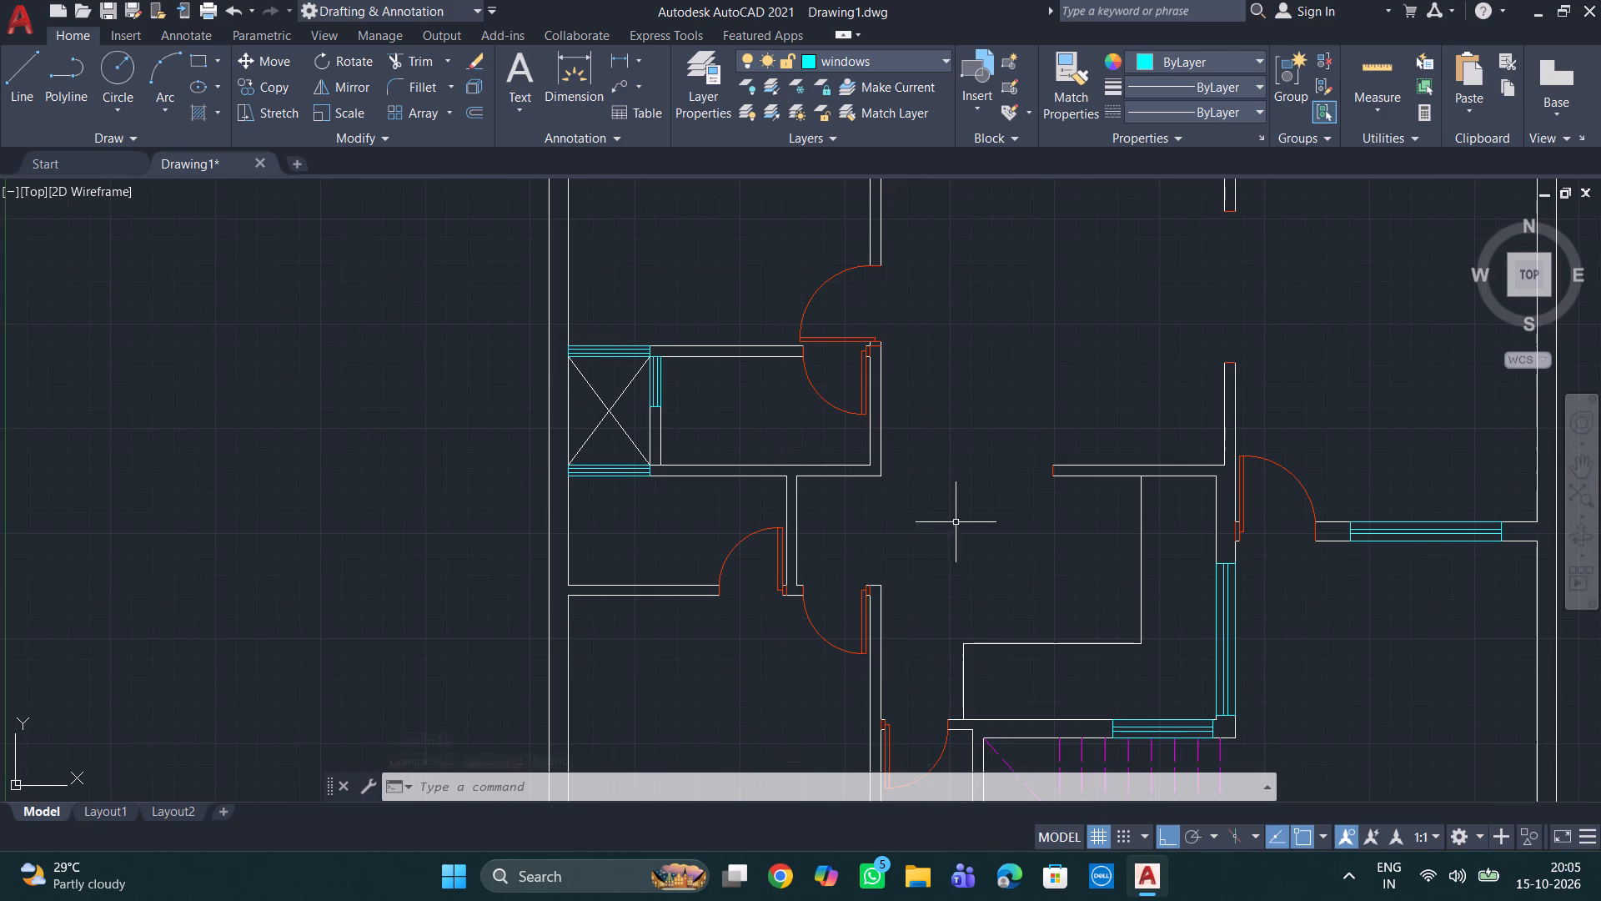
# Trim the horizontal wall line crossing the south end of the wall east of the crossed compartment.
pyautogui.press('Escape')
pyautogui.press('Escape')
pyautogui.press('Escape')
pyautogui.scroll(3, 700, 465)
pyautogui.press('Escape')
pyautogui.press('Escape')
pyautogui.write('tr')
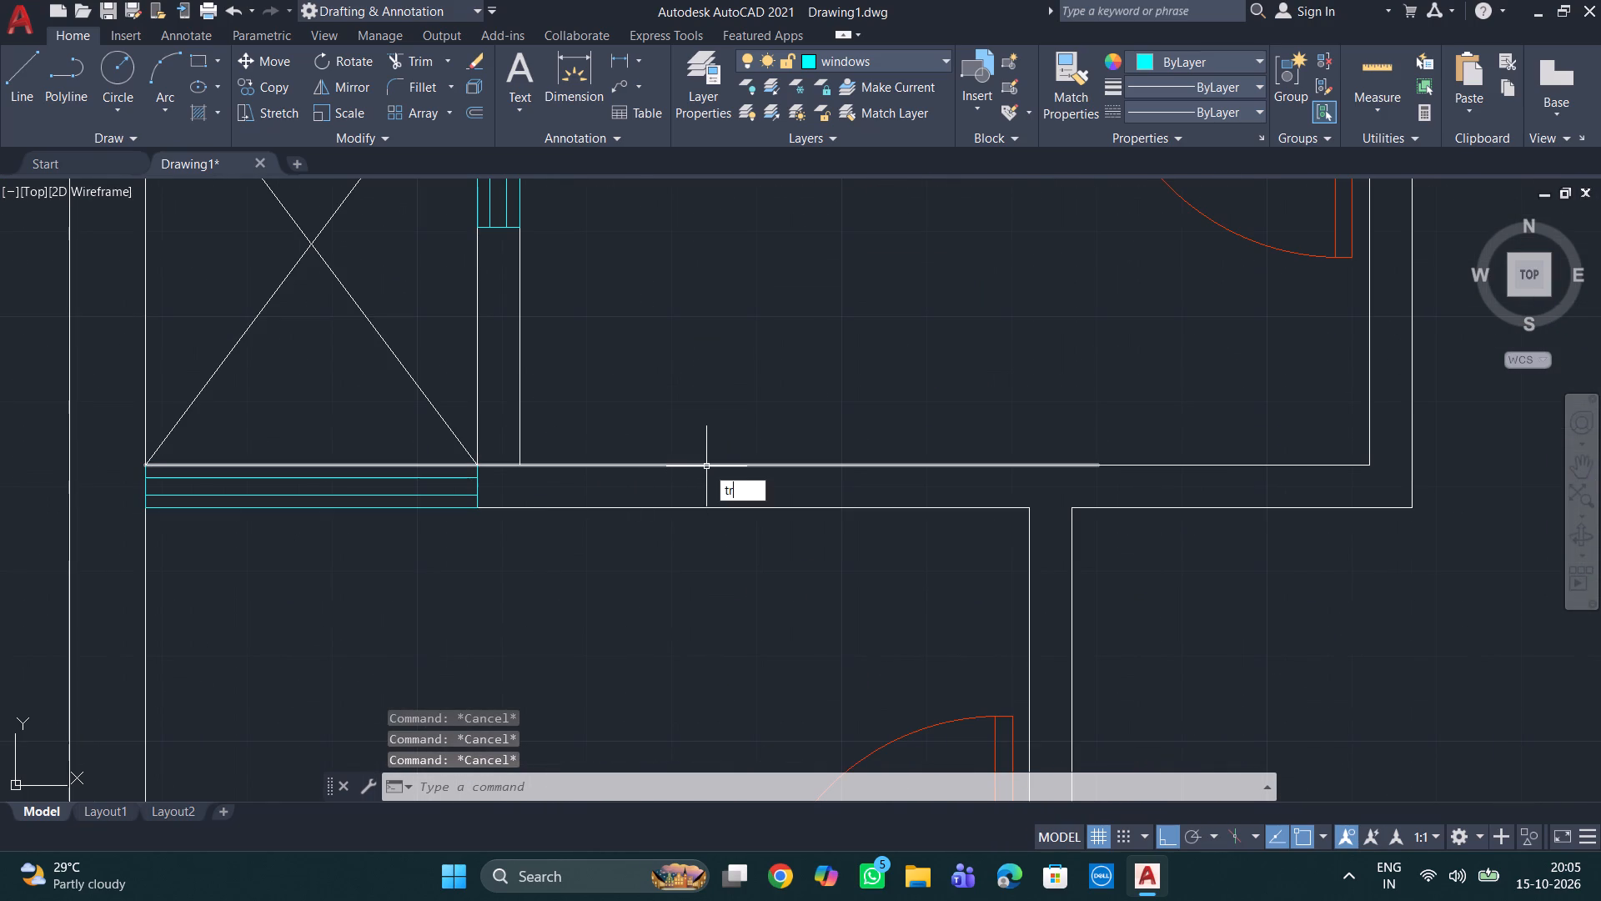
pyautogui.press('Return')
pyautogui.press('Return')
pyautogui.click(497, 464)
pyautogui.scroll(-2, 724, 432)
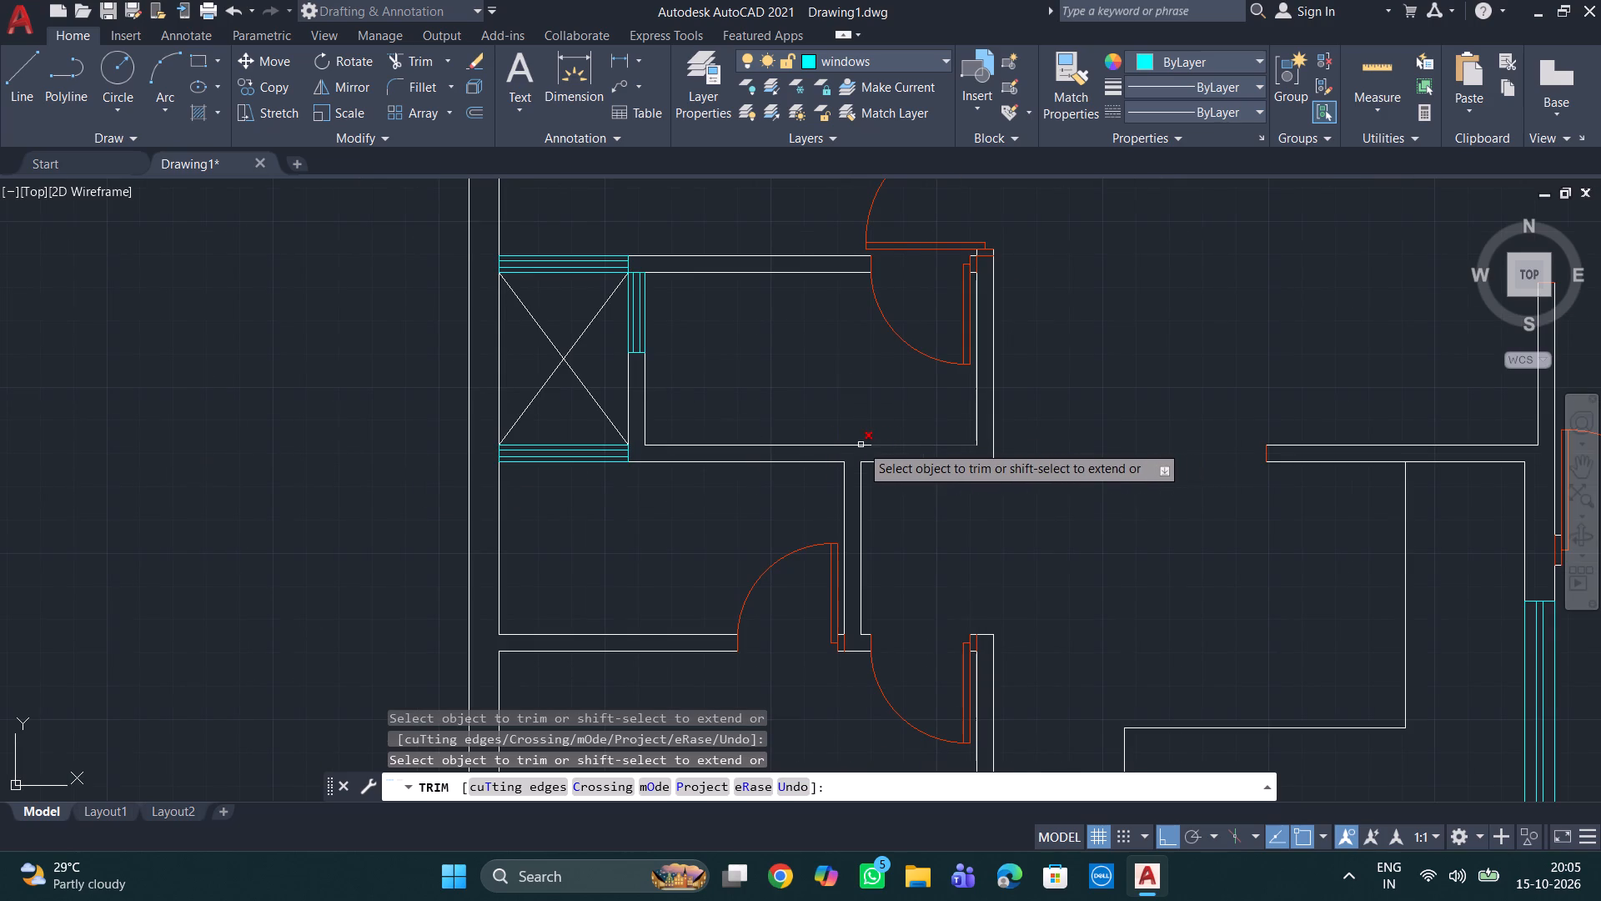
pyautogui.press('Escape')
pyautogui.press('Escape')
# Move the six-seat dining table into the central room, just north of the short wall above the kitchen counter.
pyautogui.scroll(-3, 1114, 507)
pyautogui.moveTo(1112, 501); pyautogui.dragTo(1077, 496, button='middle')
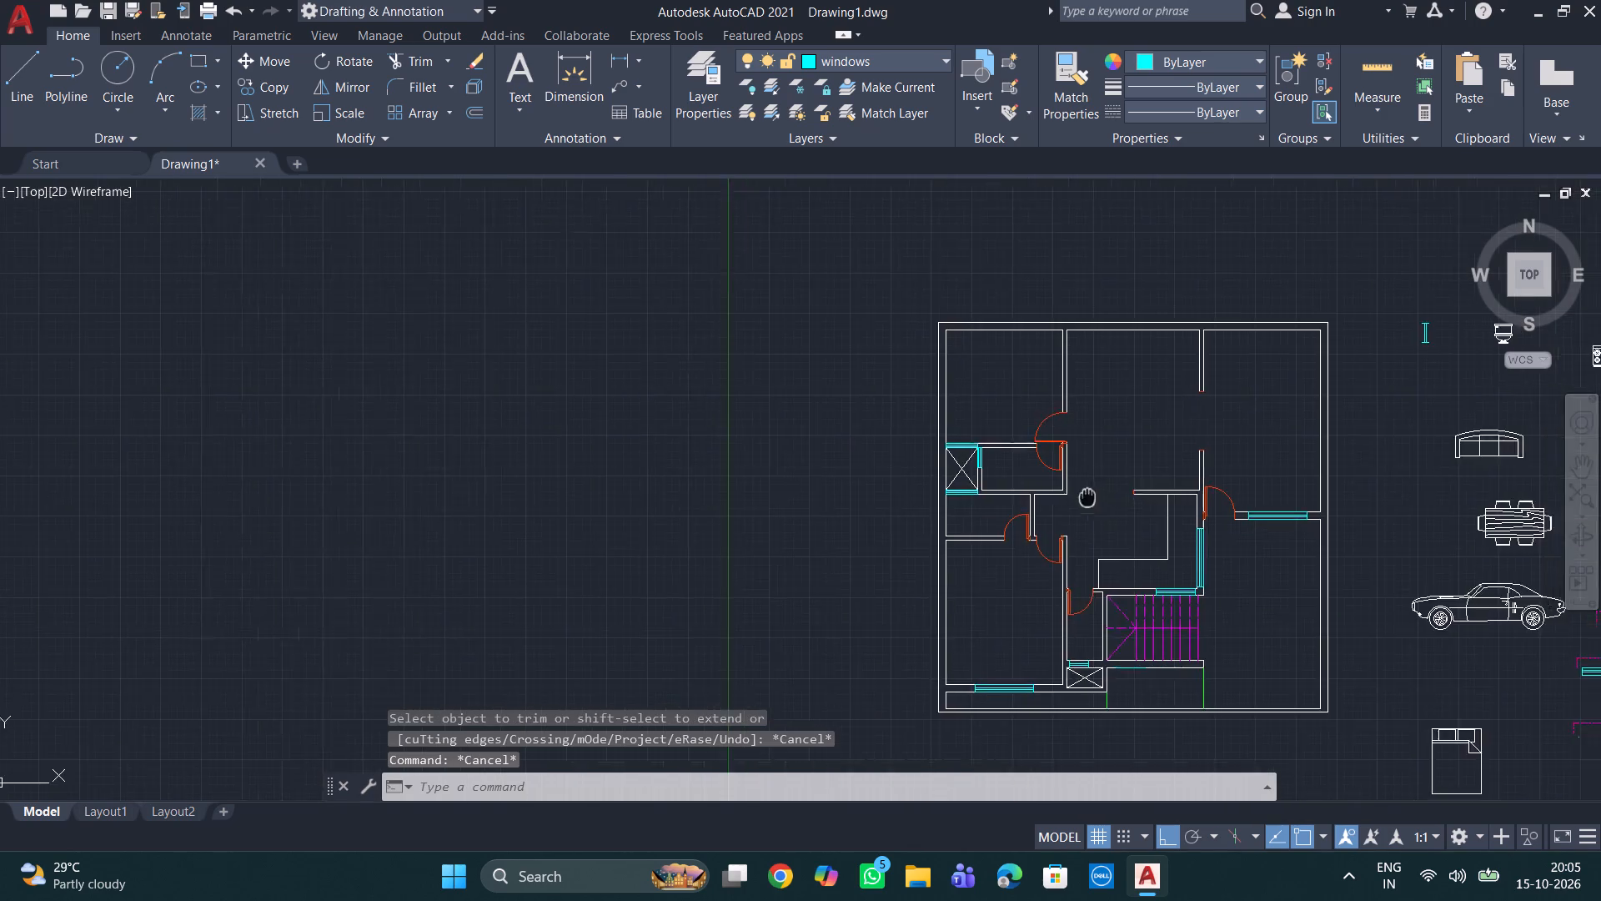
pyautogui.moveTo(1077, 496); pyautogui.dragTo(713, 501, button='middle')
pyautogui.scroll(2, 1165, 564)
pyautogui.scroll(-2, 1167, 564)
pyautogui.scroll(2, 1131, 526)
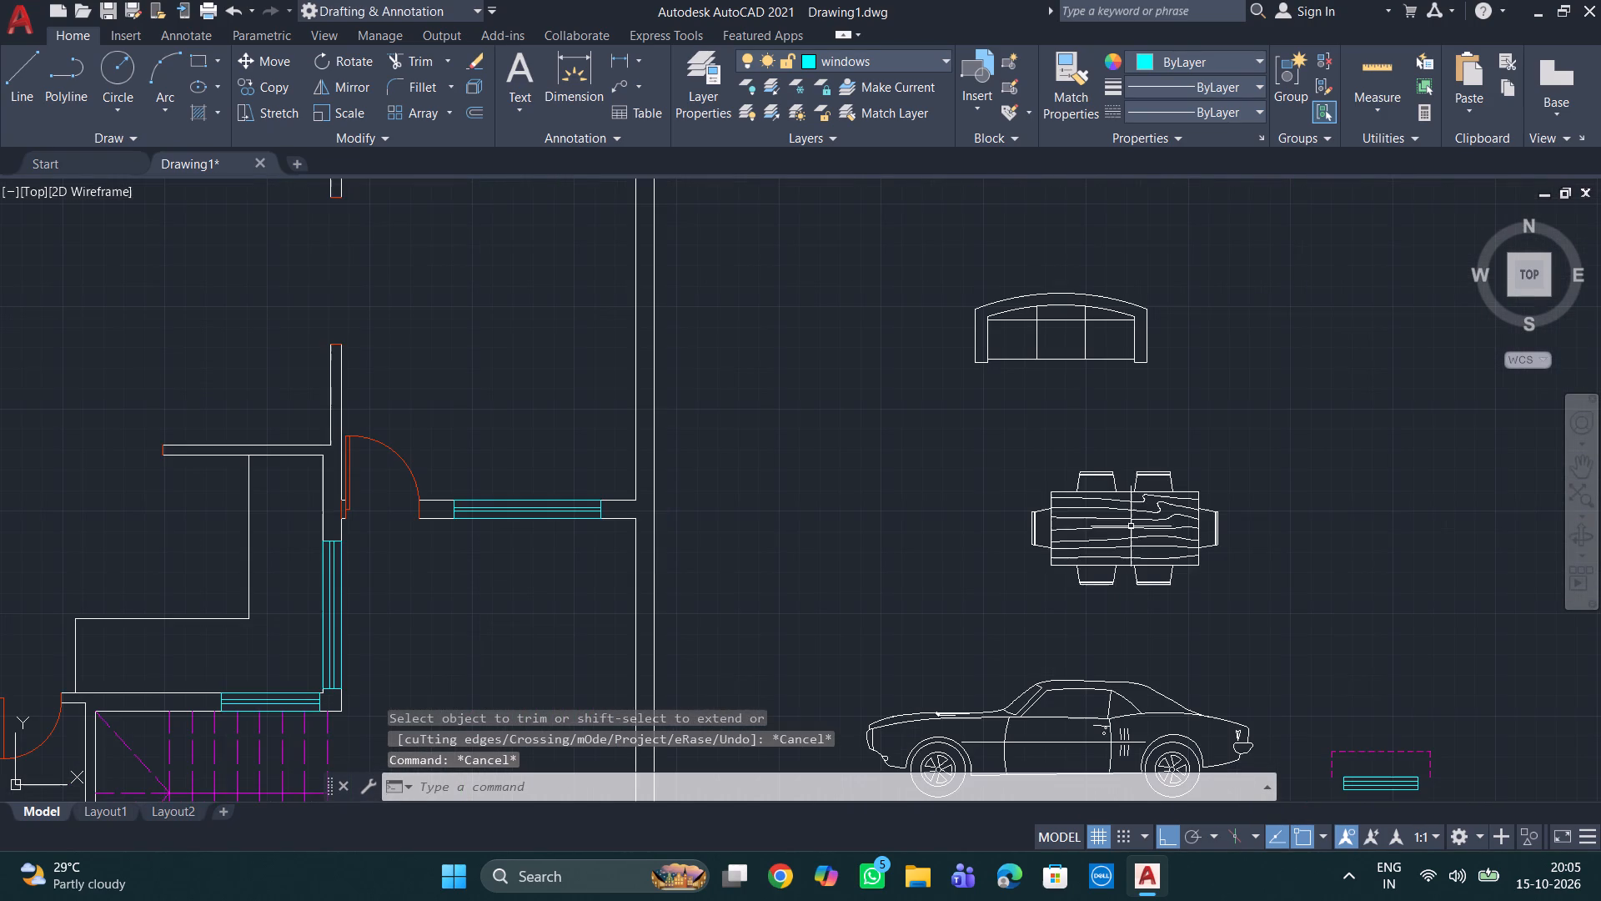
pyautogui.scroll(-3, 1107, 510)
pyautogui.scroll(2, 1102, 506)
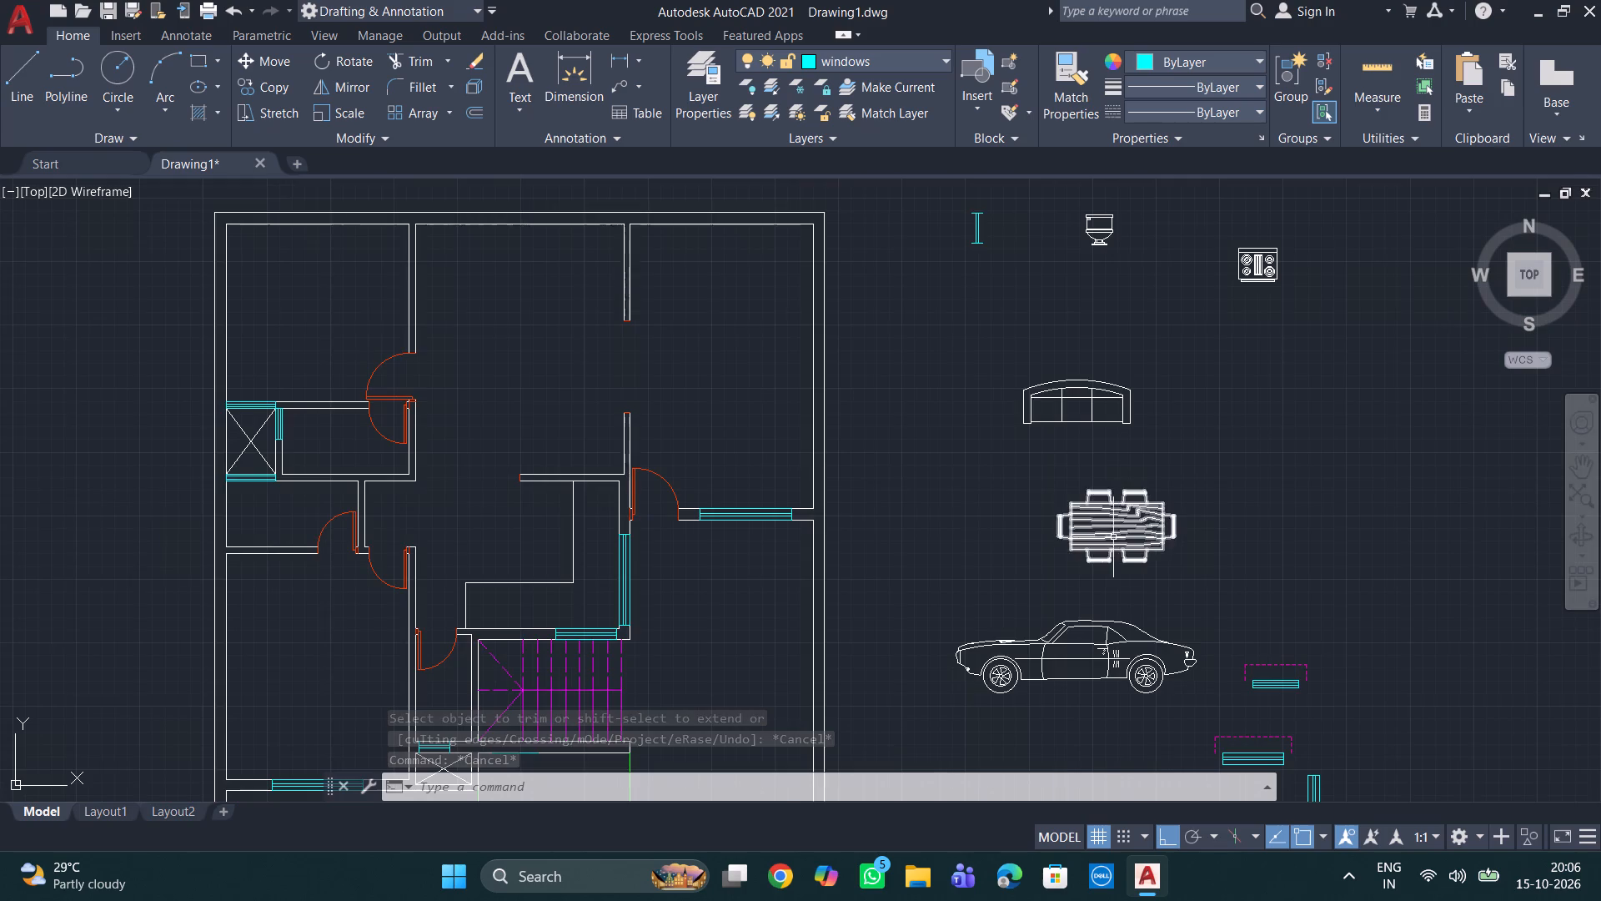
pyautogui.scroll(1, 1115, 524)
pyautogui.click(1115, 524)
pyautogui.click(1113, 537)
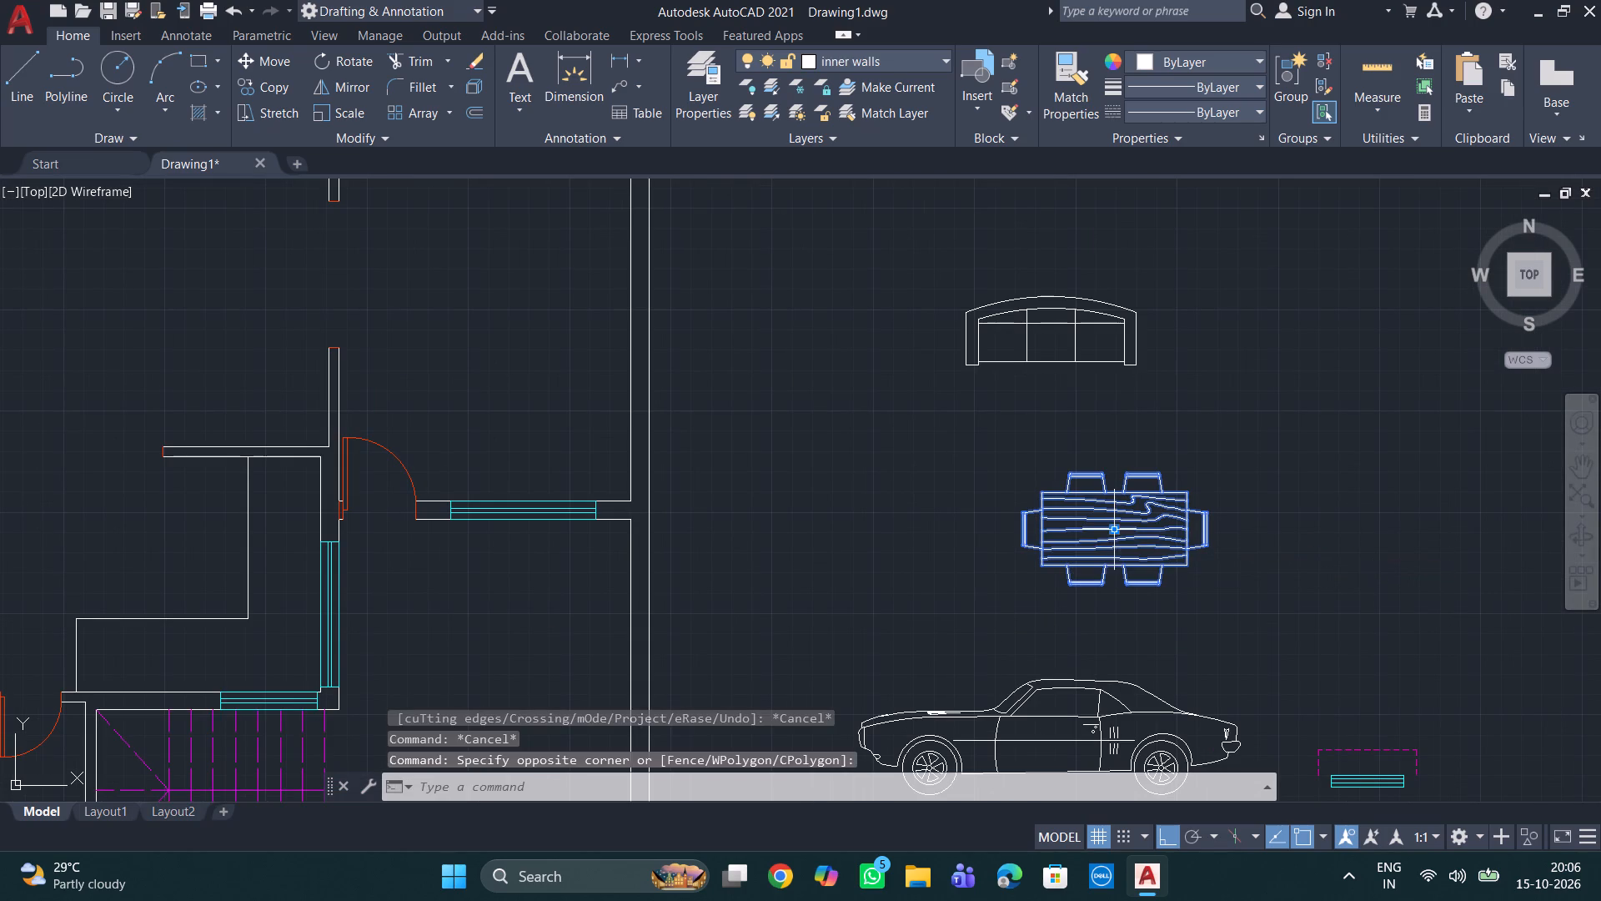
pyautogui.click(1113, 527)
pyautogui.scroll(-3, 627, 434)
pyautogui.moveTo(775, 453); pyautogui.dragTo(766, 458, button='middle')
pyautogui.moveTo(550, 376); pyautogui.dragTo(813, 527, button='middle')
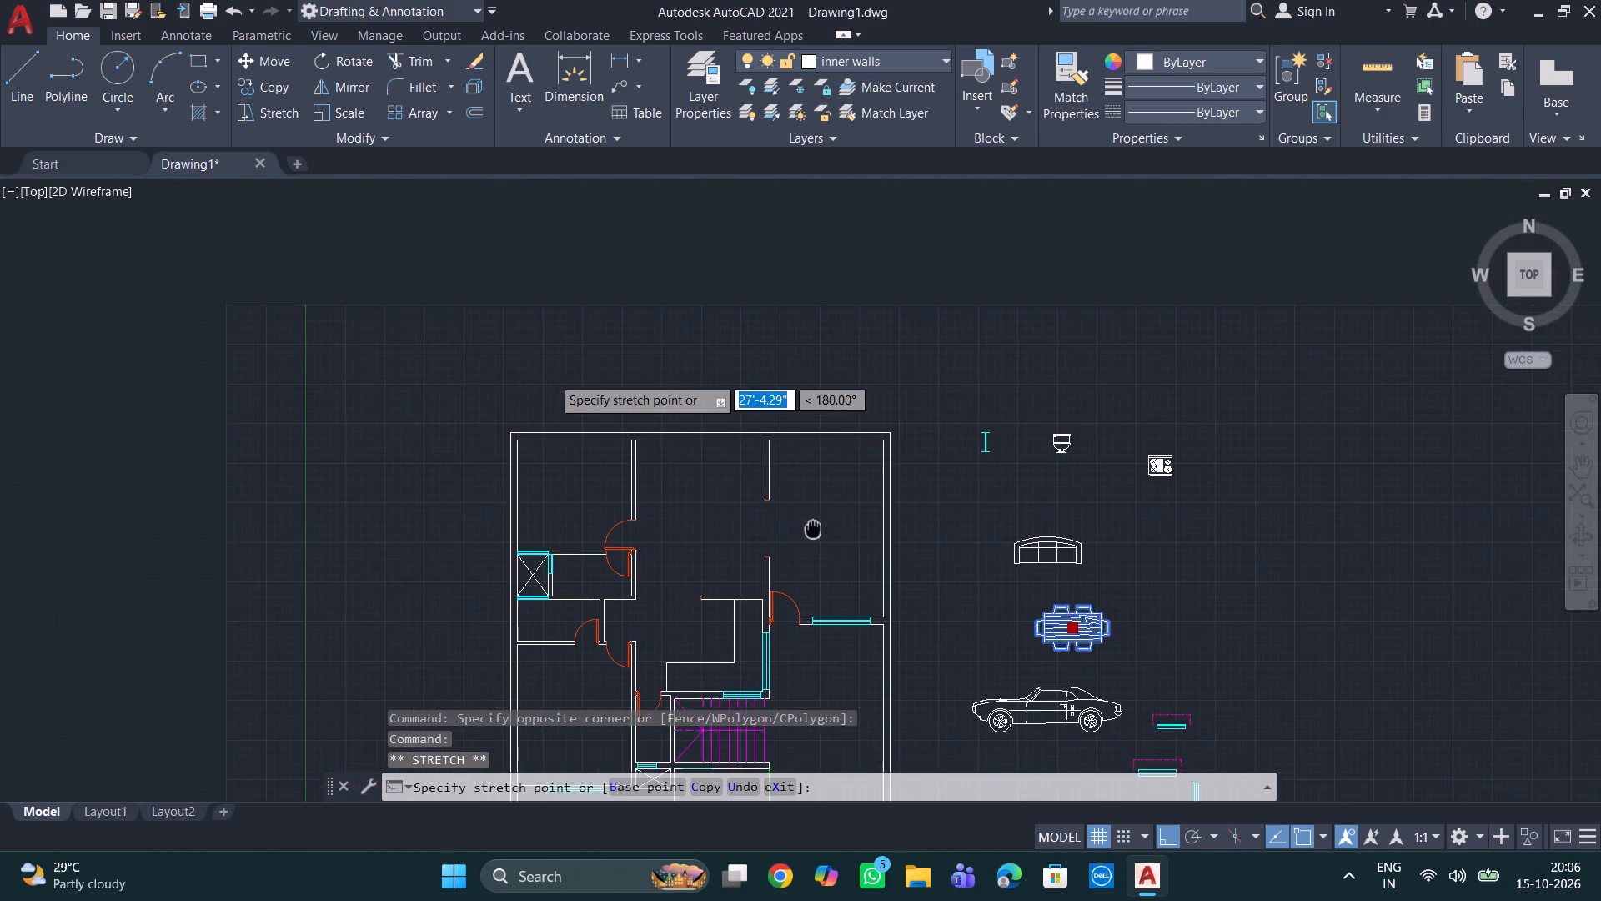
pyautogui.moveTo(813, 527); pyautogui.dragTo(813, 536, button='middle')
pyautogui.scroll(3, 738, 571)
pyautogui.scroll(-1, 765, 605)
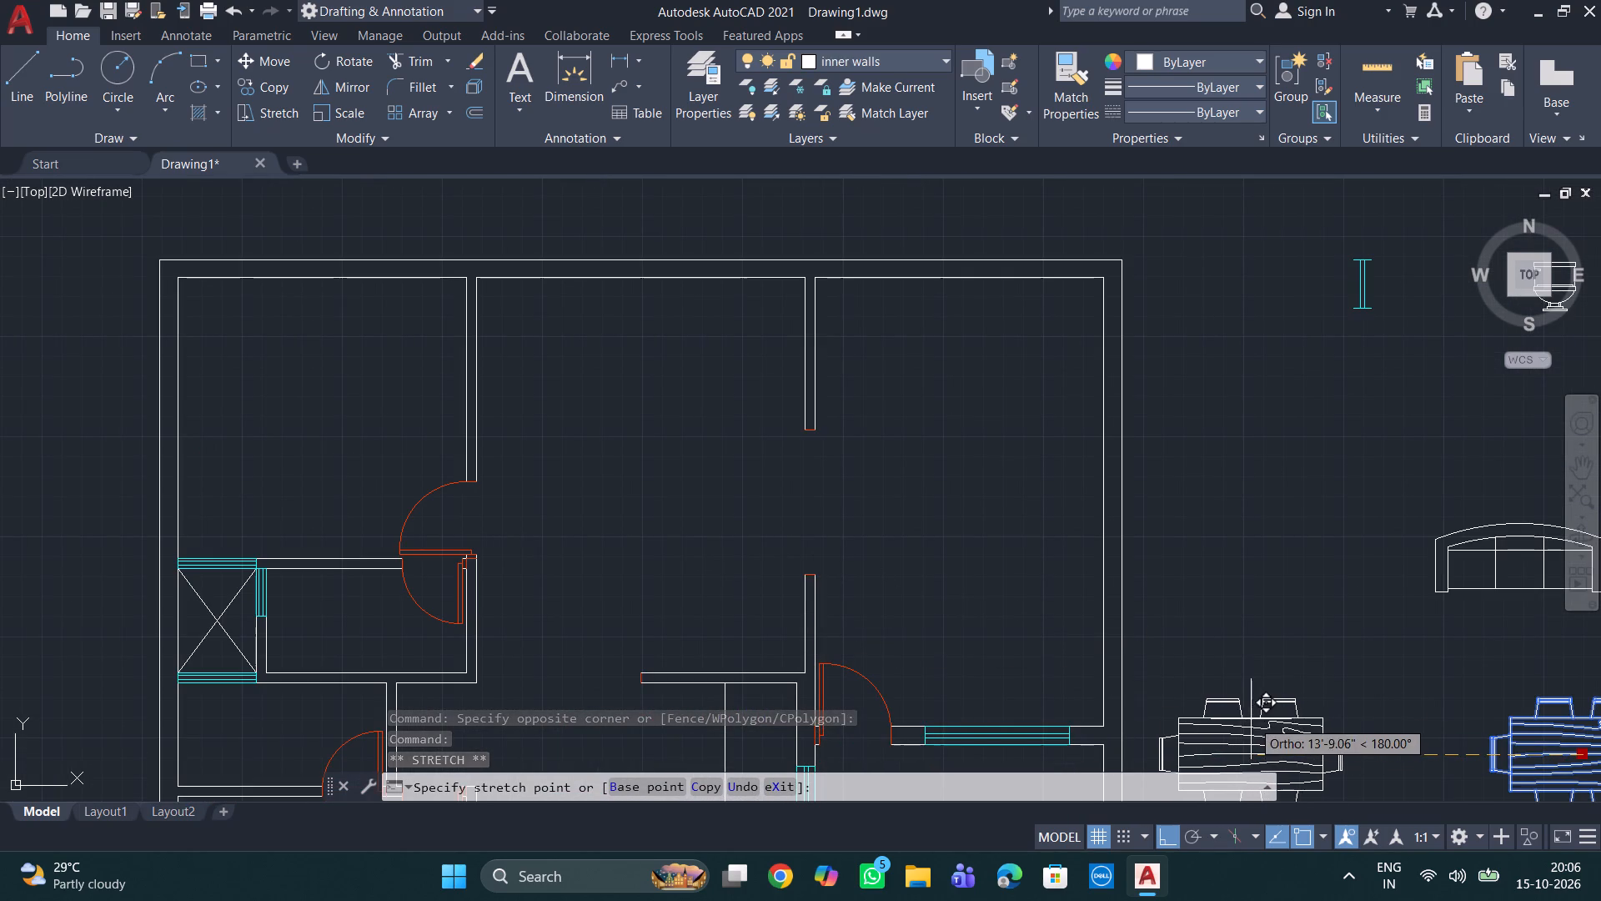
pyautogui.press('F8')
pyautogui.scroll(1, 712, 583)
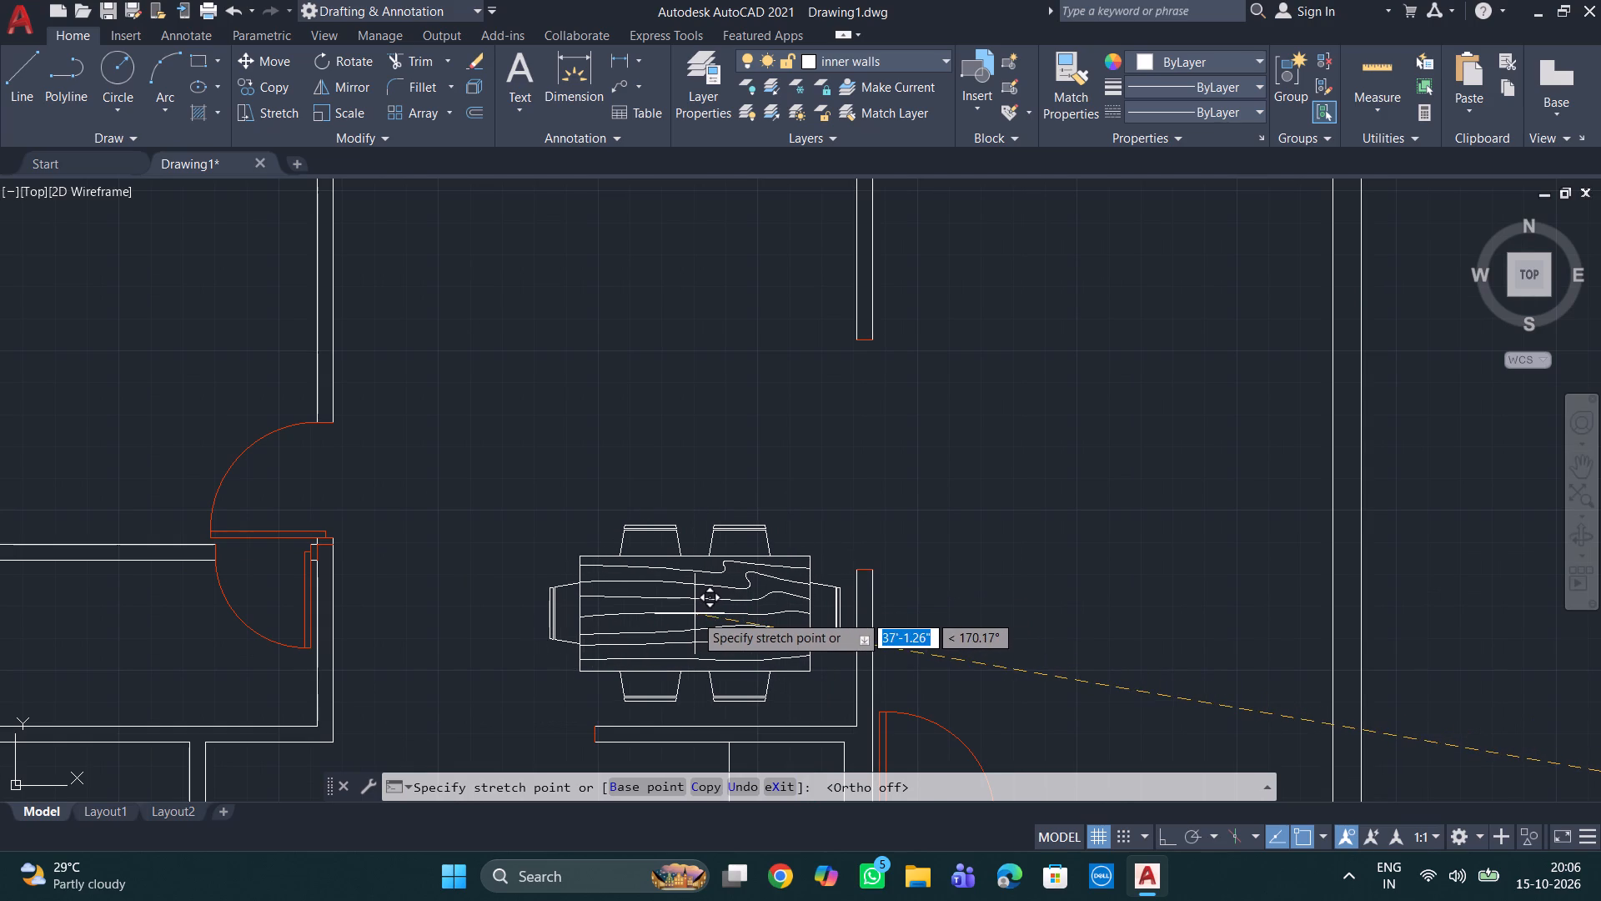
pyautogui.click(694, 612)
pyautogui.press('Escape')
pyautogui.moveTo(887, 572); pyautogui.dragTo(983, 400, button='middle')
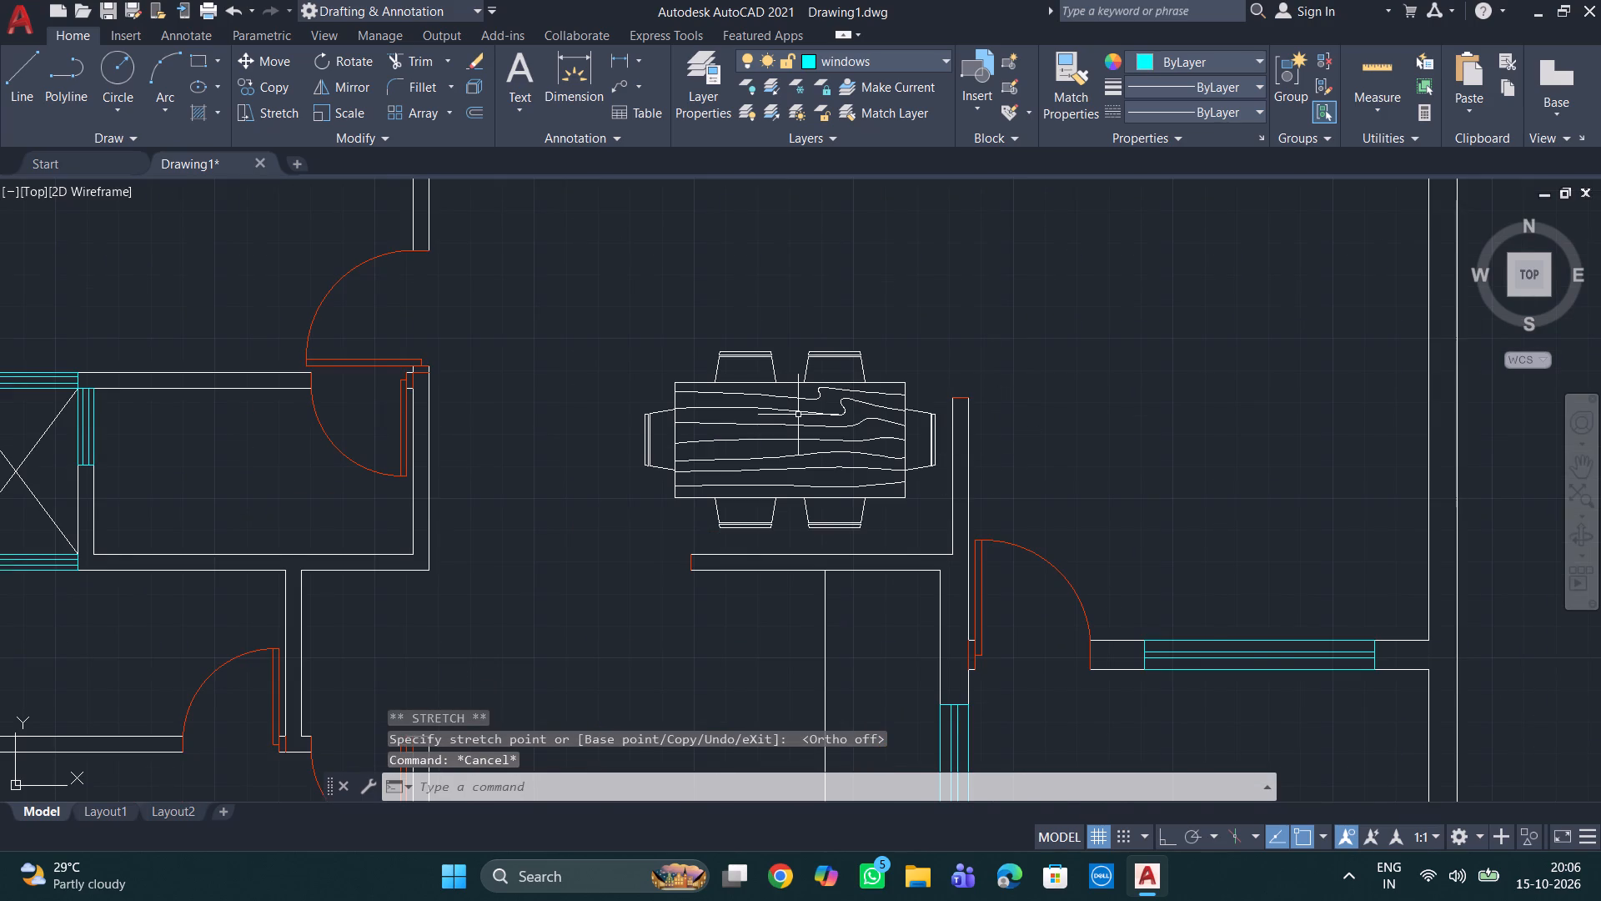
# Move the sofa into the central room with the midpoint of its back on the north wall's inner face.
pyautogui.scroll(-2, 815, 425)
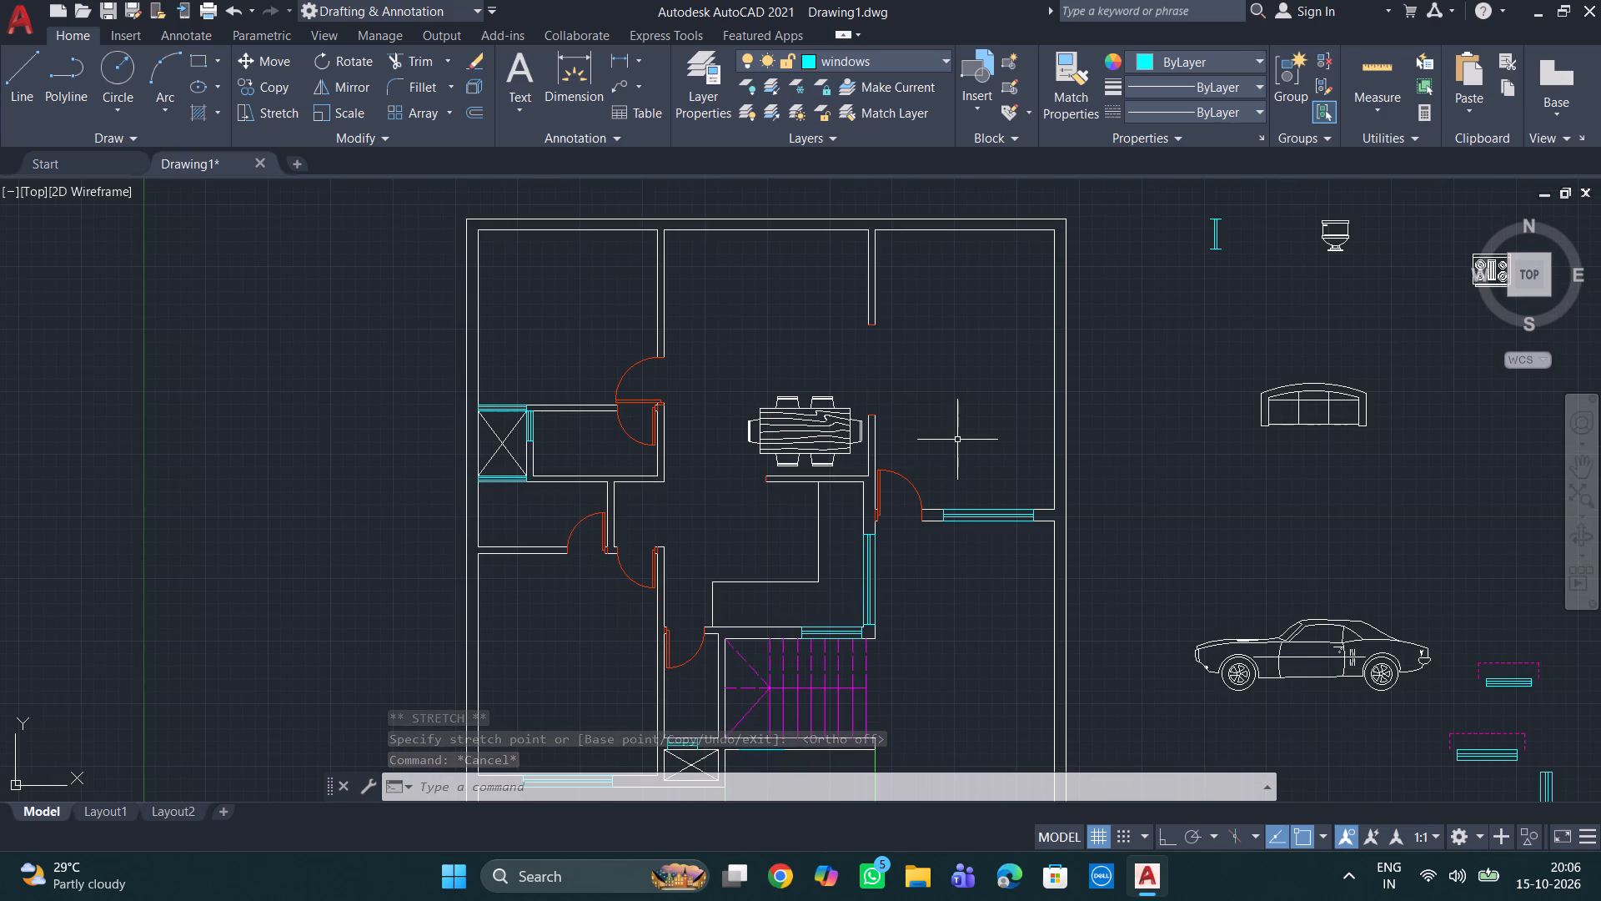
pyautogui.click(1305, 385)
pyautogui.click(1310, 385)
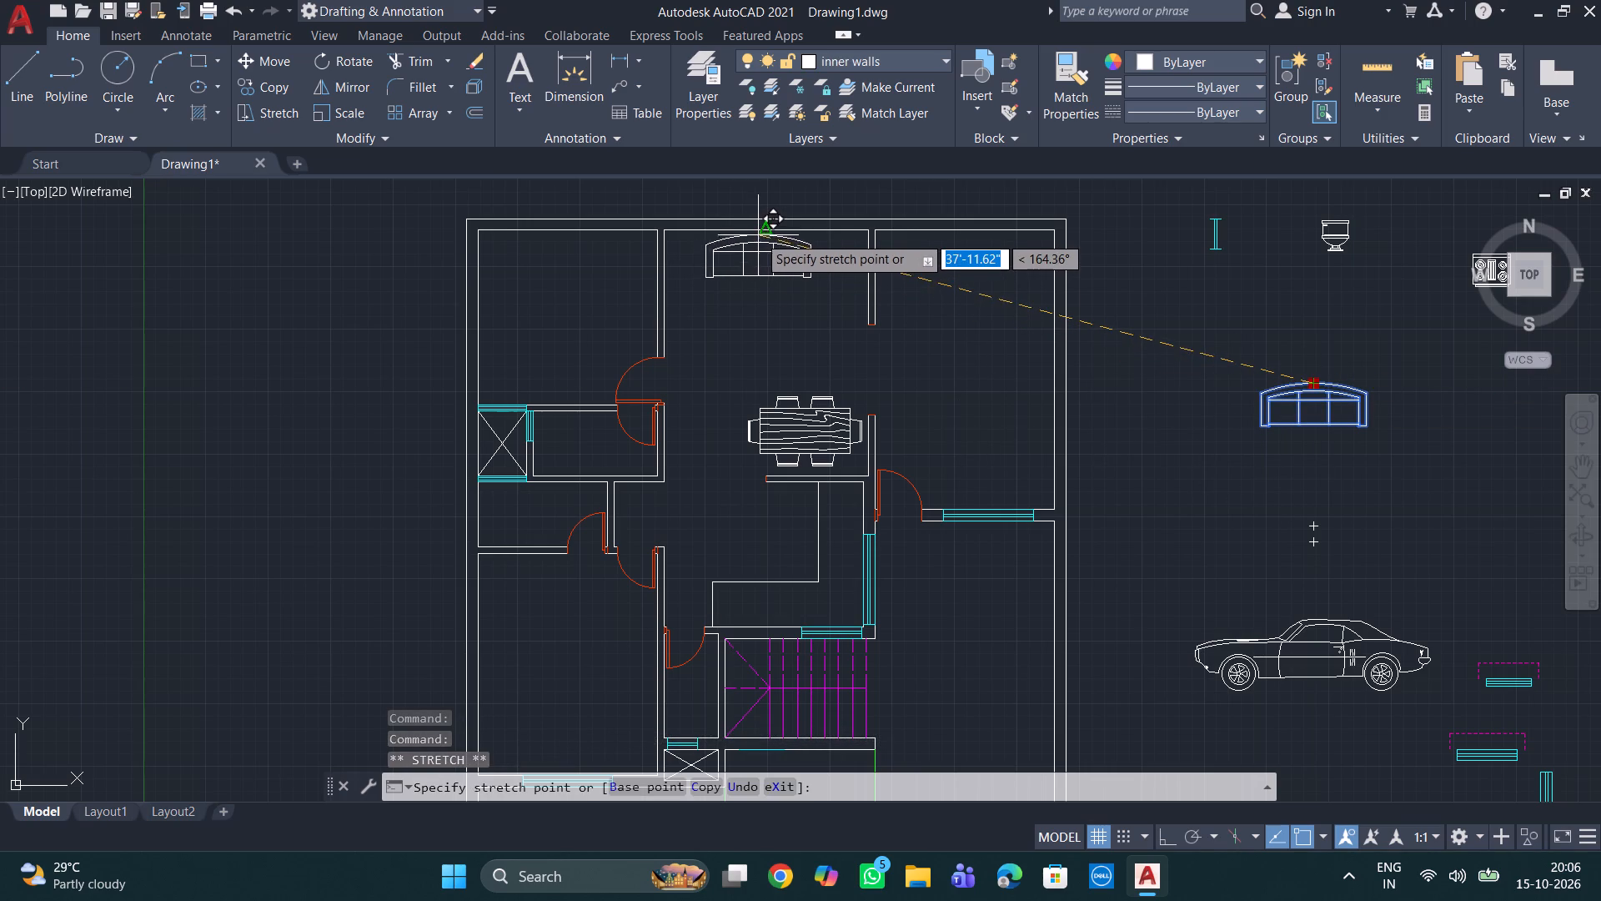
pyautogui.click(769, 231)
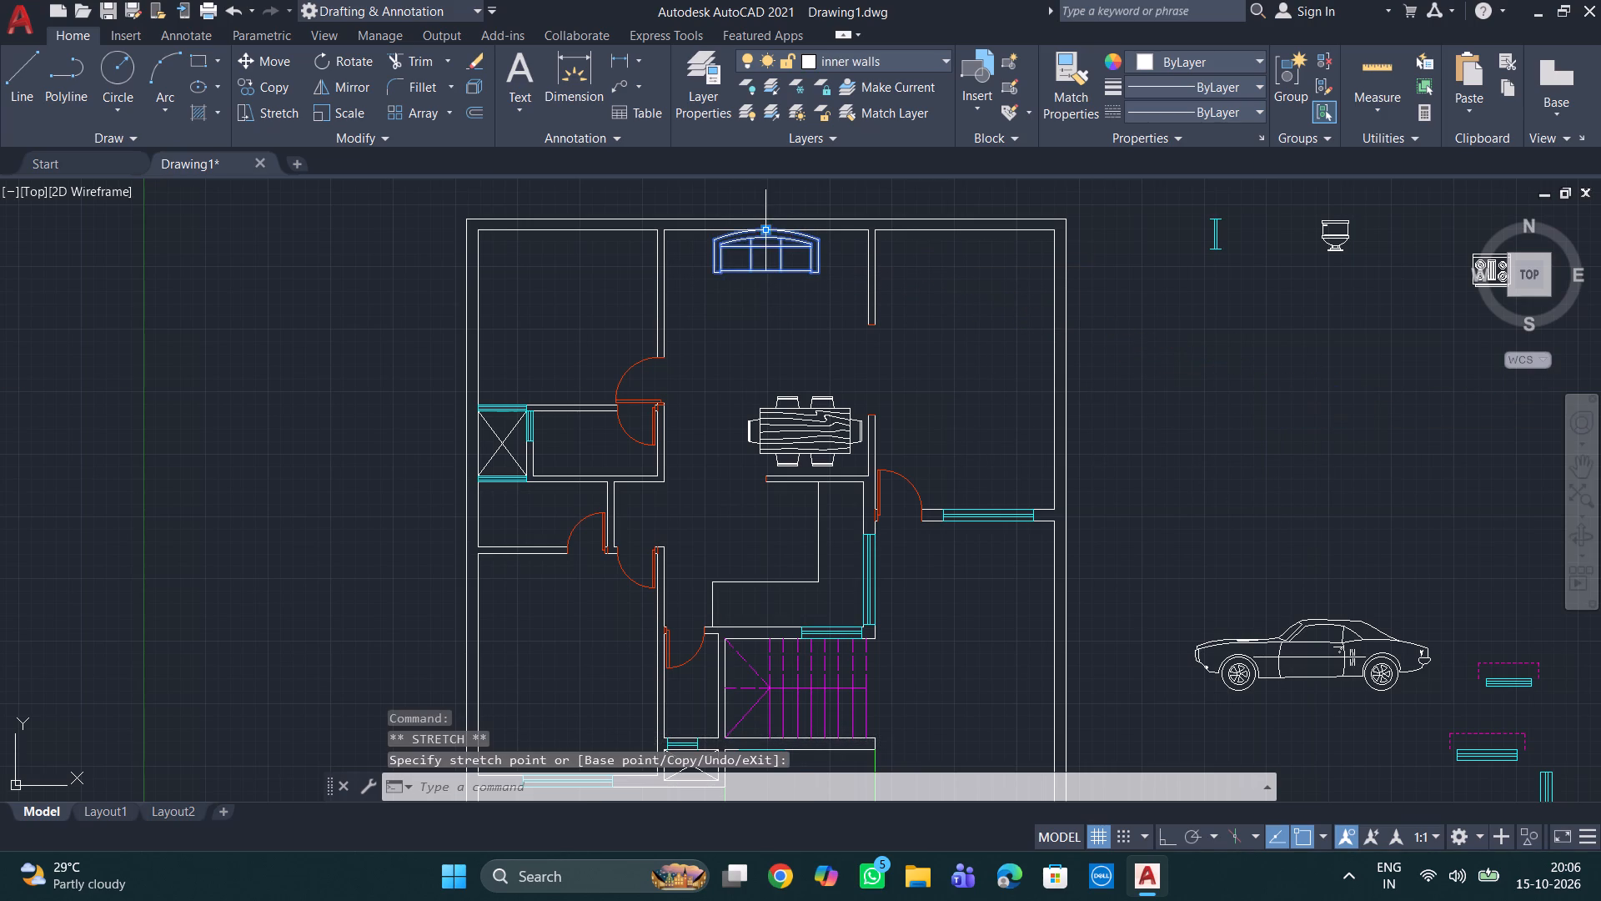
pyautogui.press('Escape')
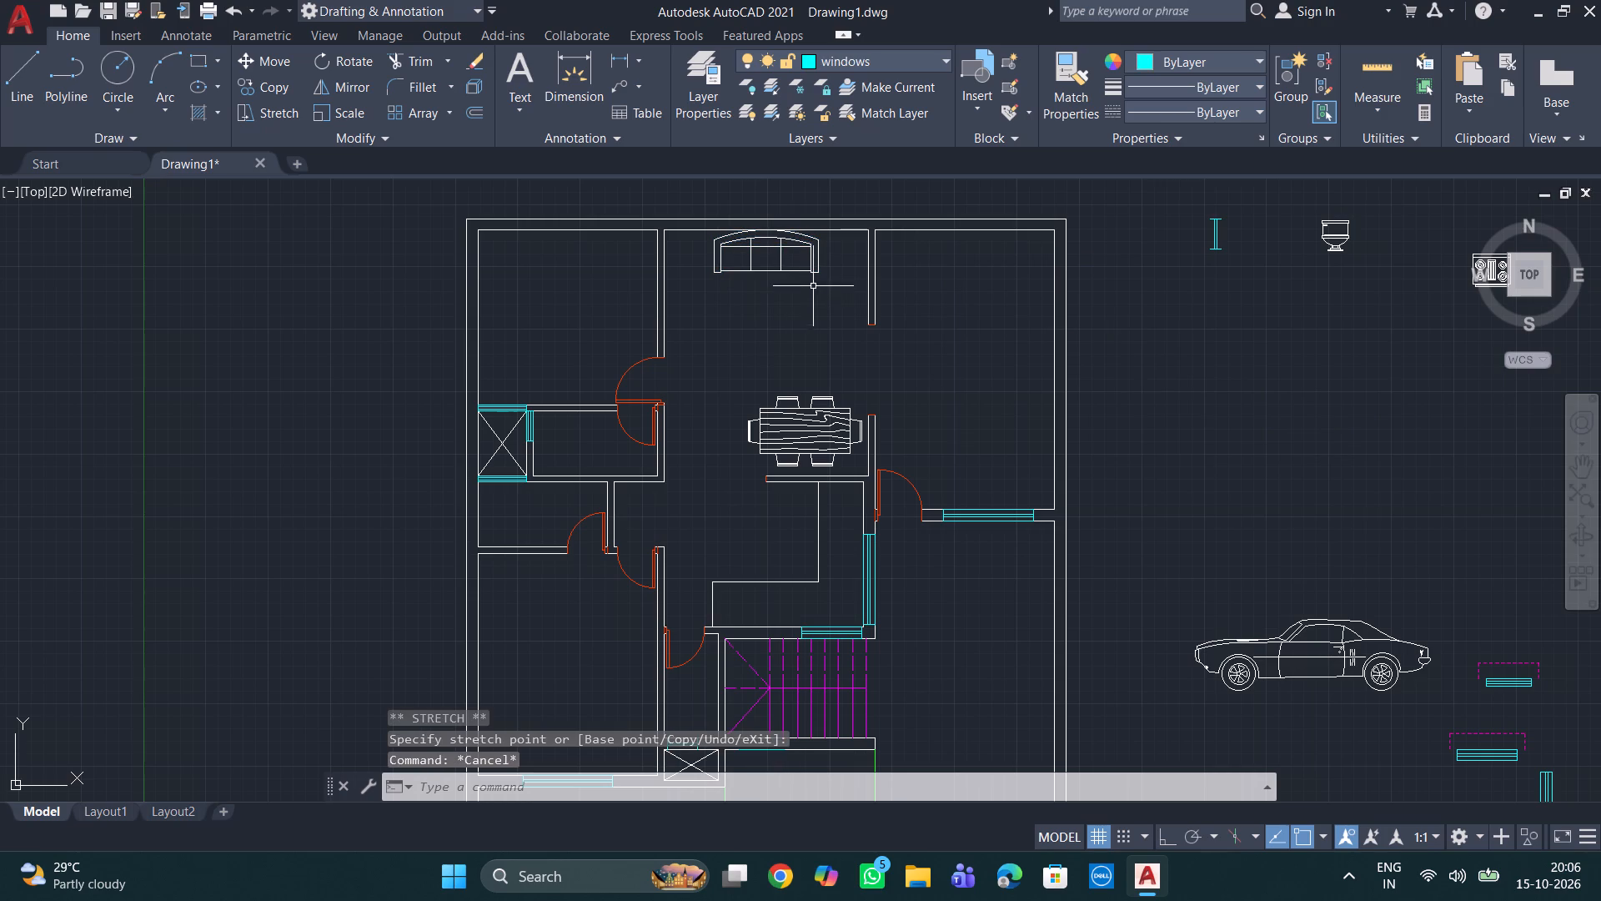
# Copy the sofa twice into the northeast room, one against the north wall and one south of it.
pyautogui.click(813, 286)
pyautogui.click(745, 242)
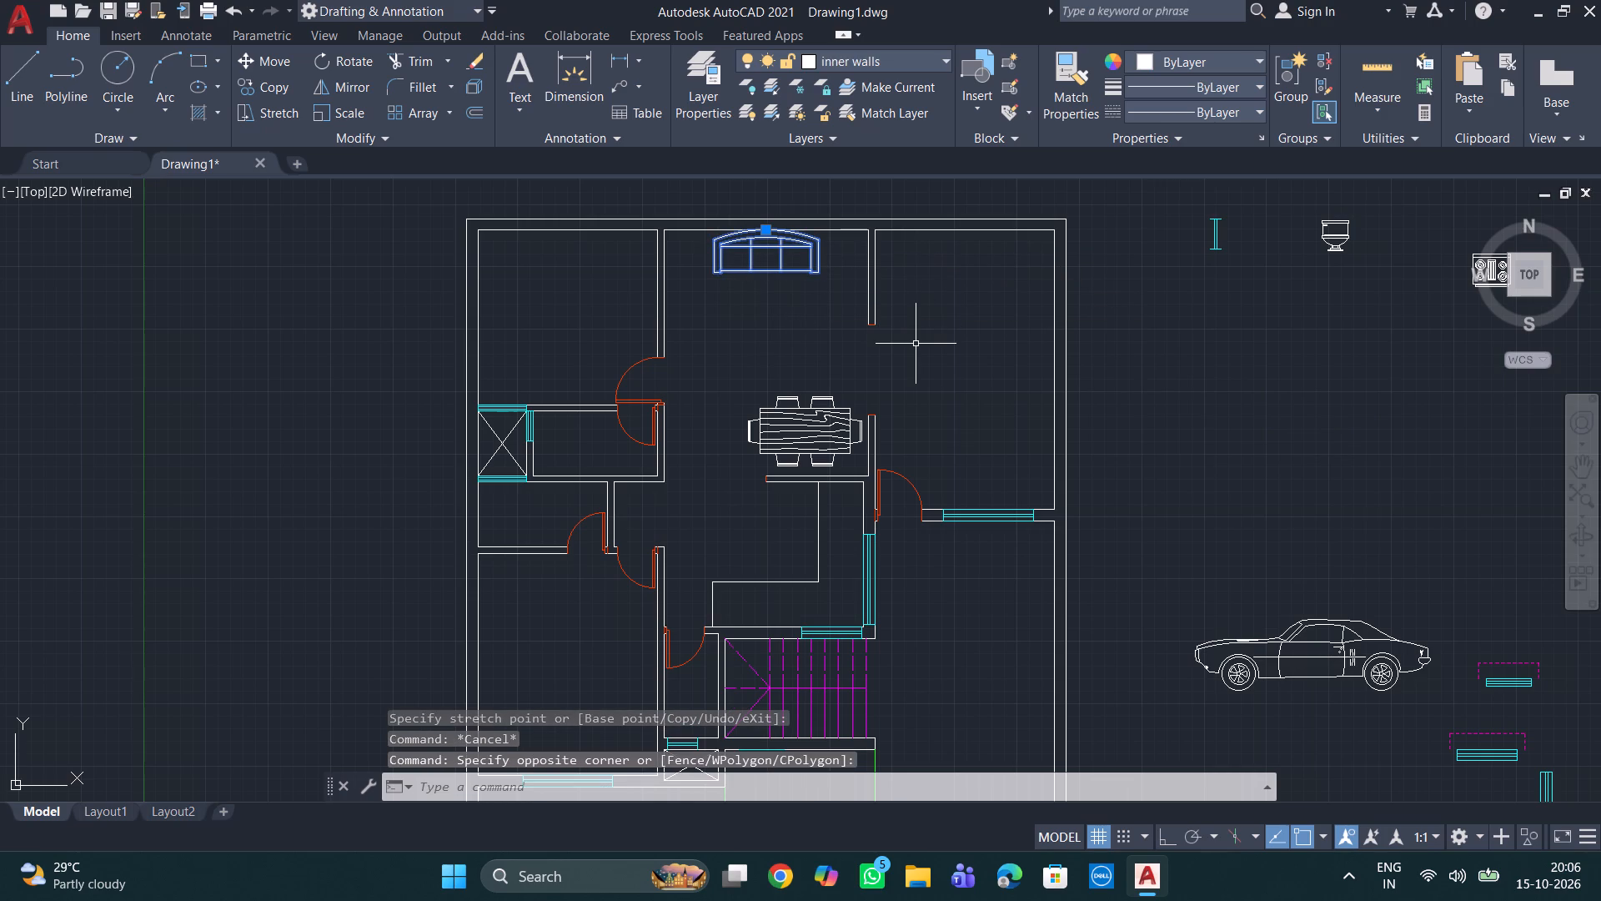
pyautogui.press('c')
pyautogui.press('o')
pyautogui.press('Return')
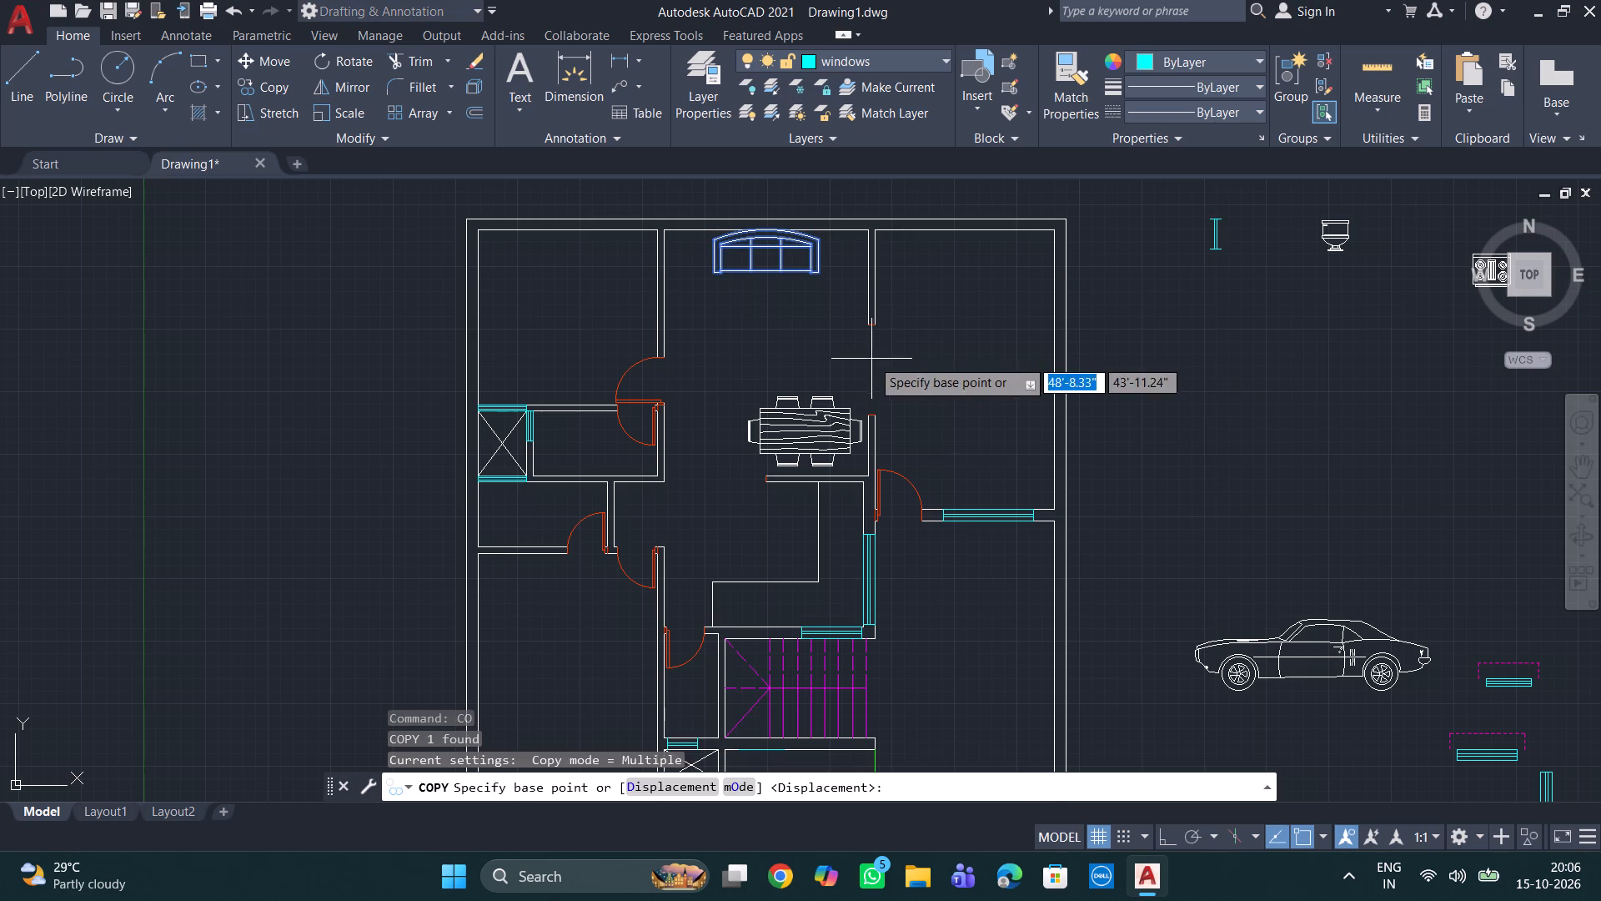
pyautogui.click(762, 231)
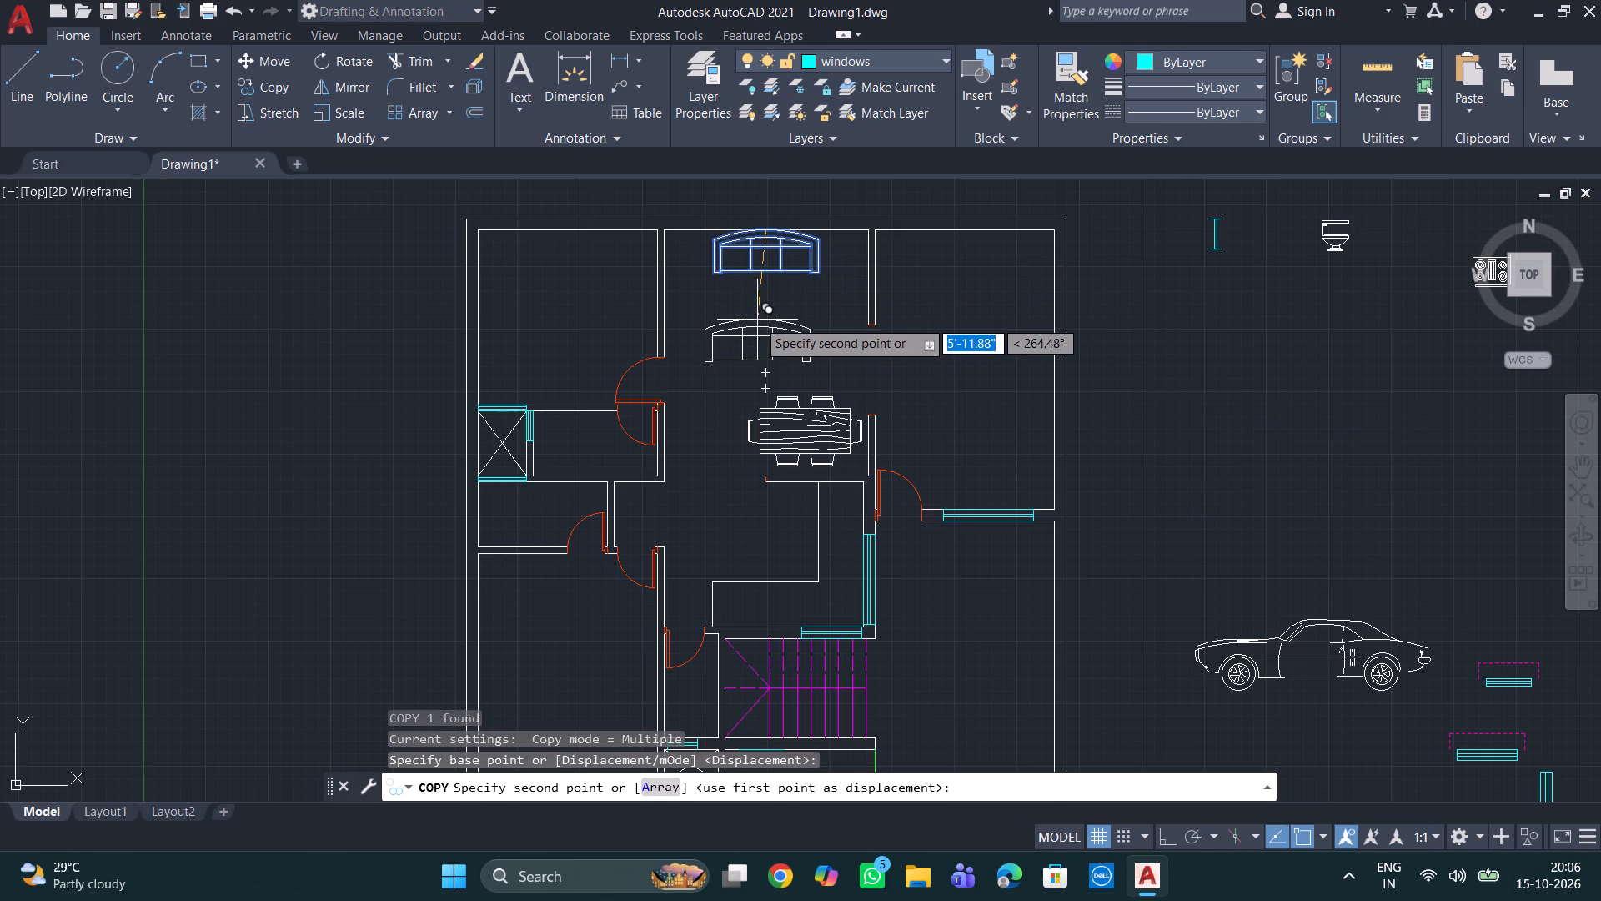
pyautogui.click(970, 234)
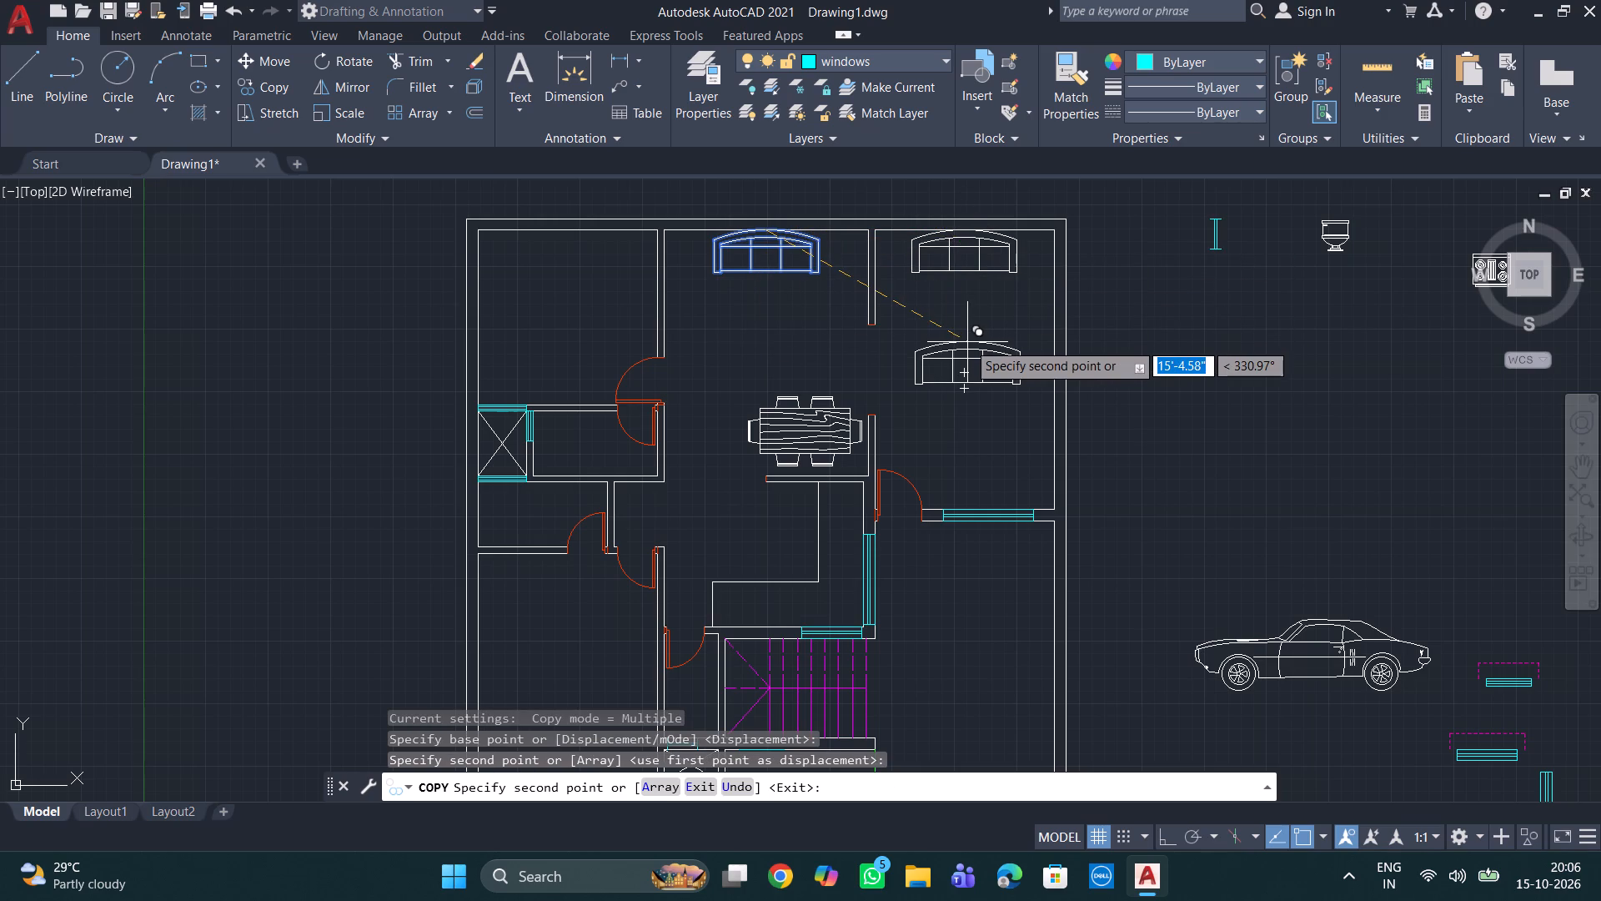
pyautogui.click(958, 337)
pyautogui.press('Escape')
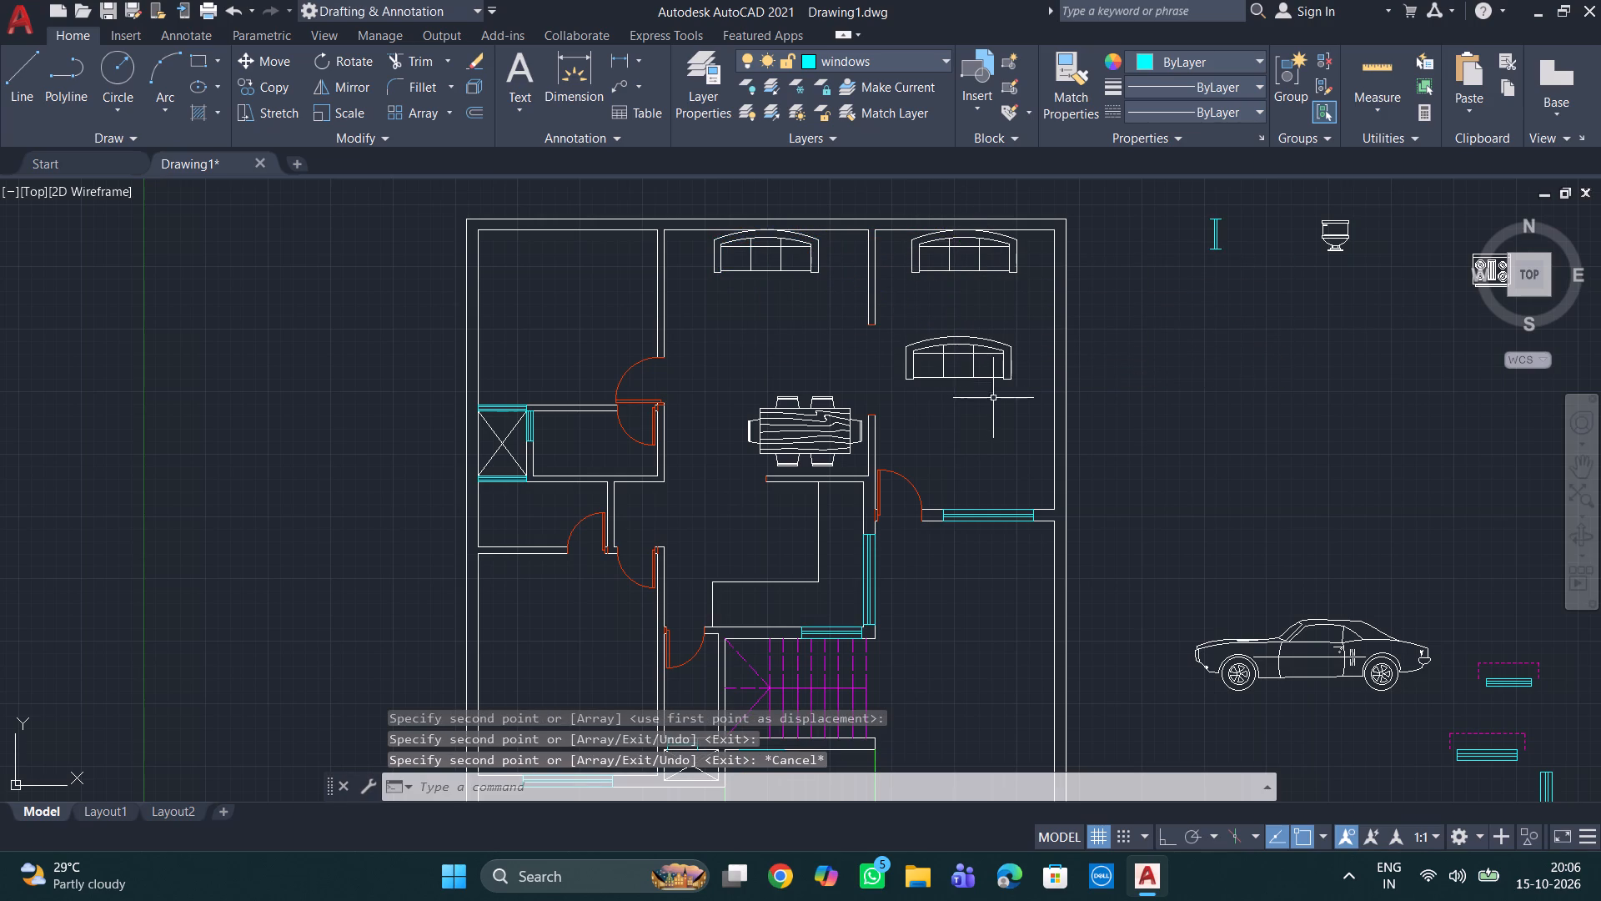
# Rotate the northeast room's southern sofa 270° about its southeast corner so its back faces the east wall.
pyautogui.click(993, 398)
pyautogui.click(927, 316)
pyautogui.write('ro')
pyautogui.press('Return')
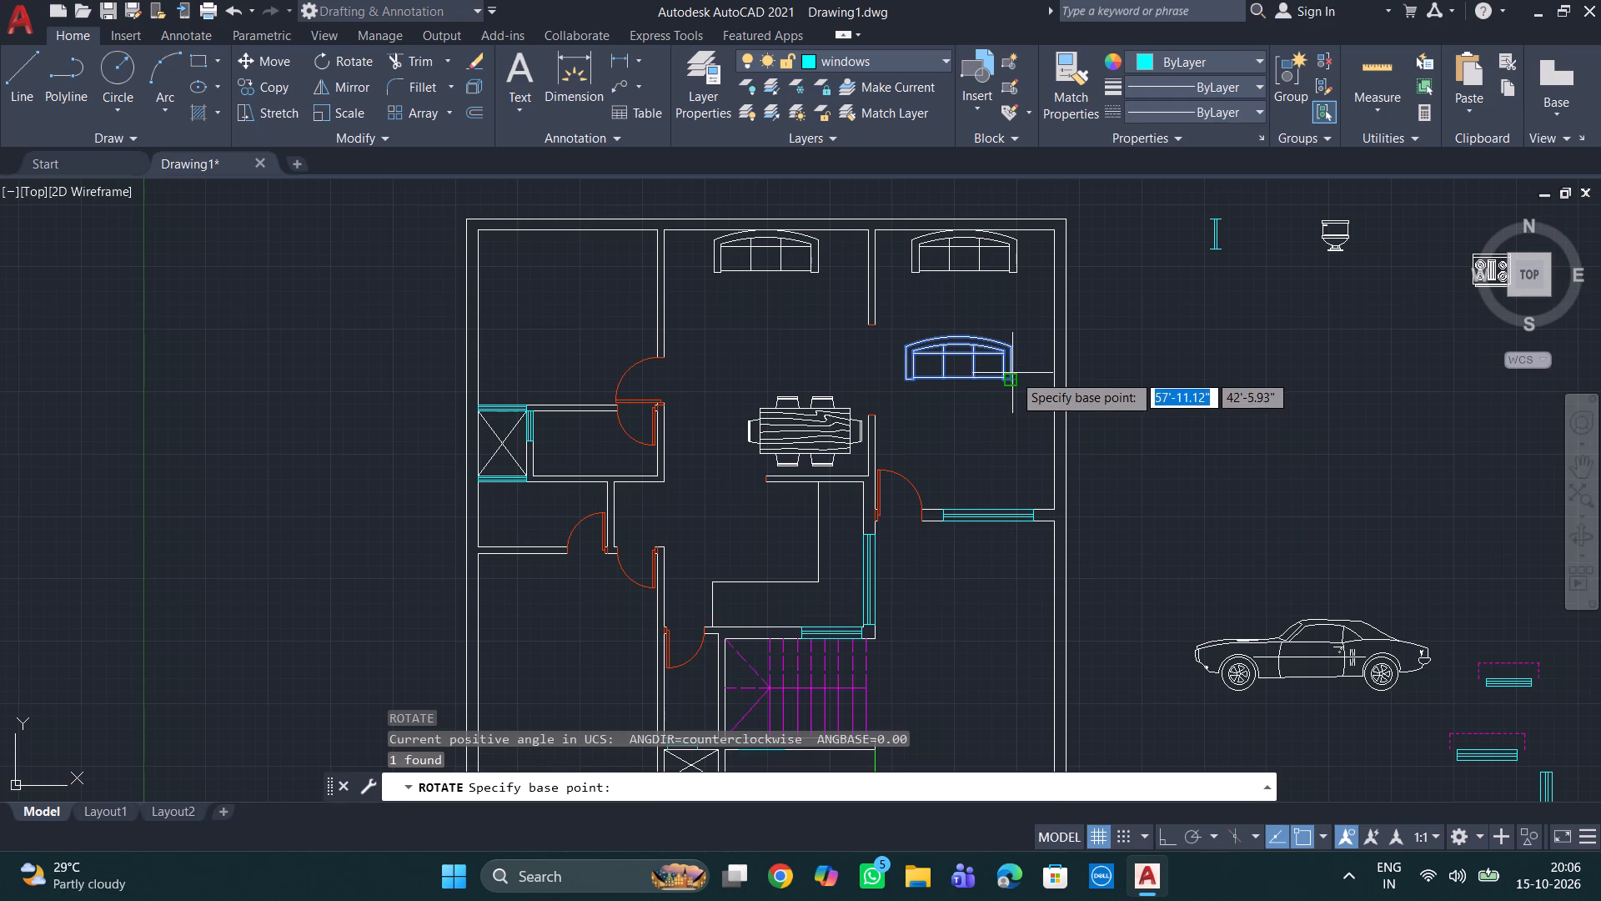
pyautogui.click(1015, 375)
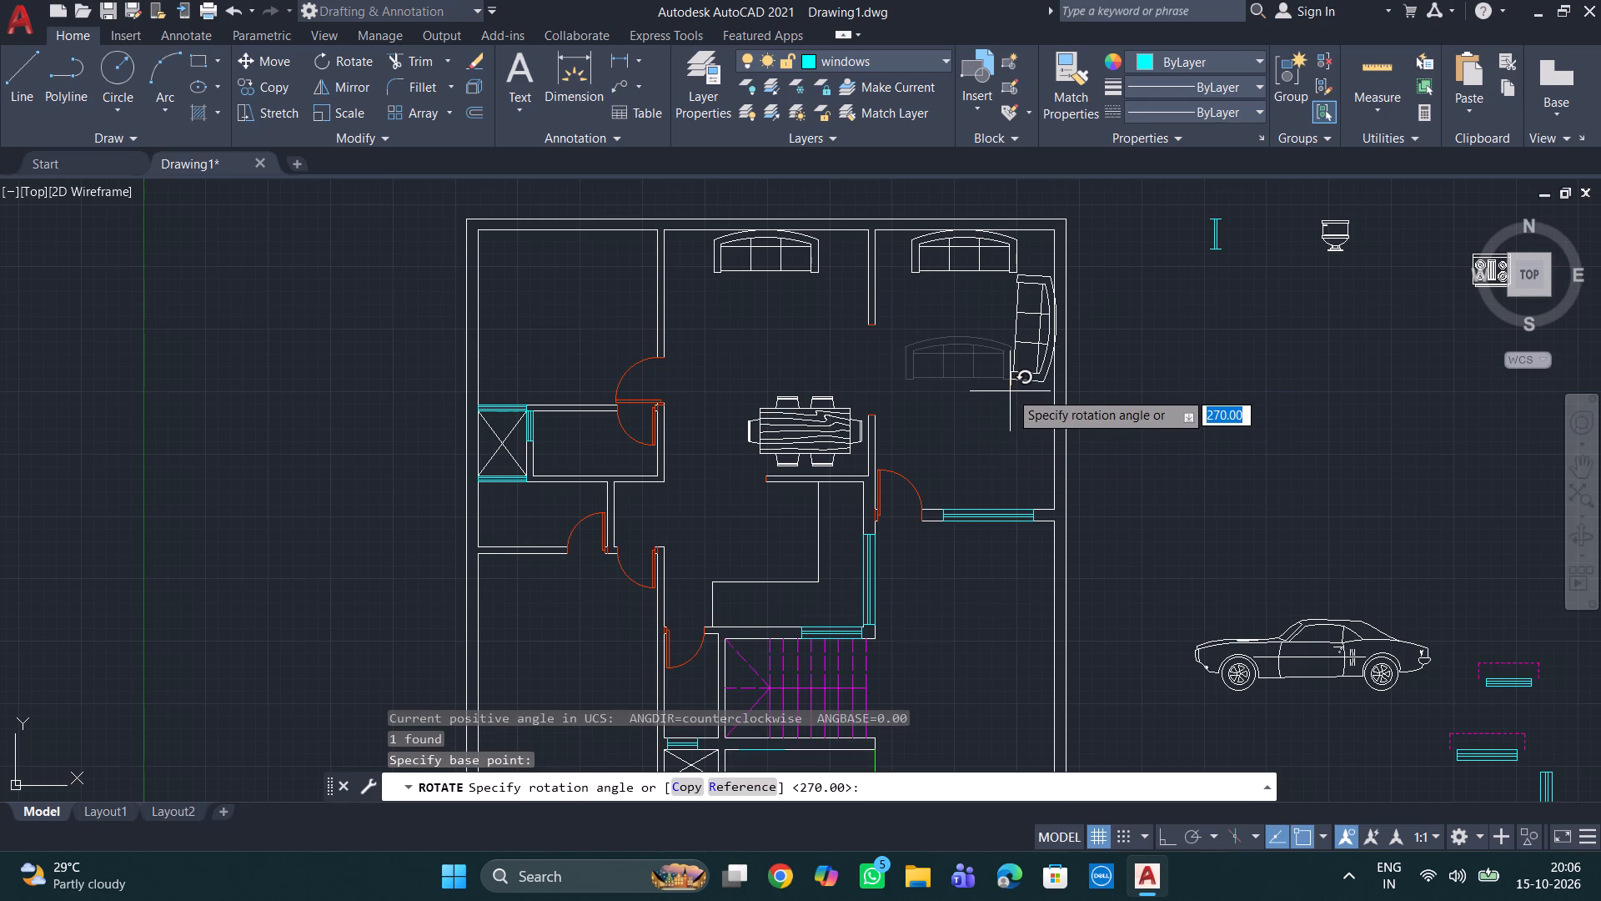
pyautogui.press('F8')
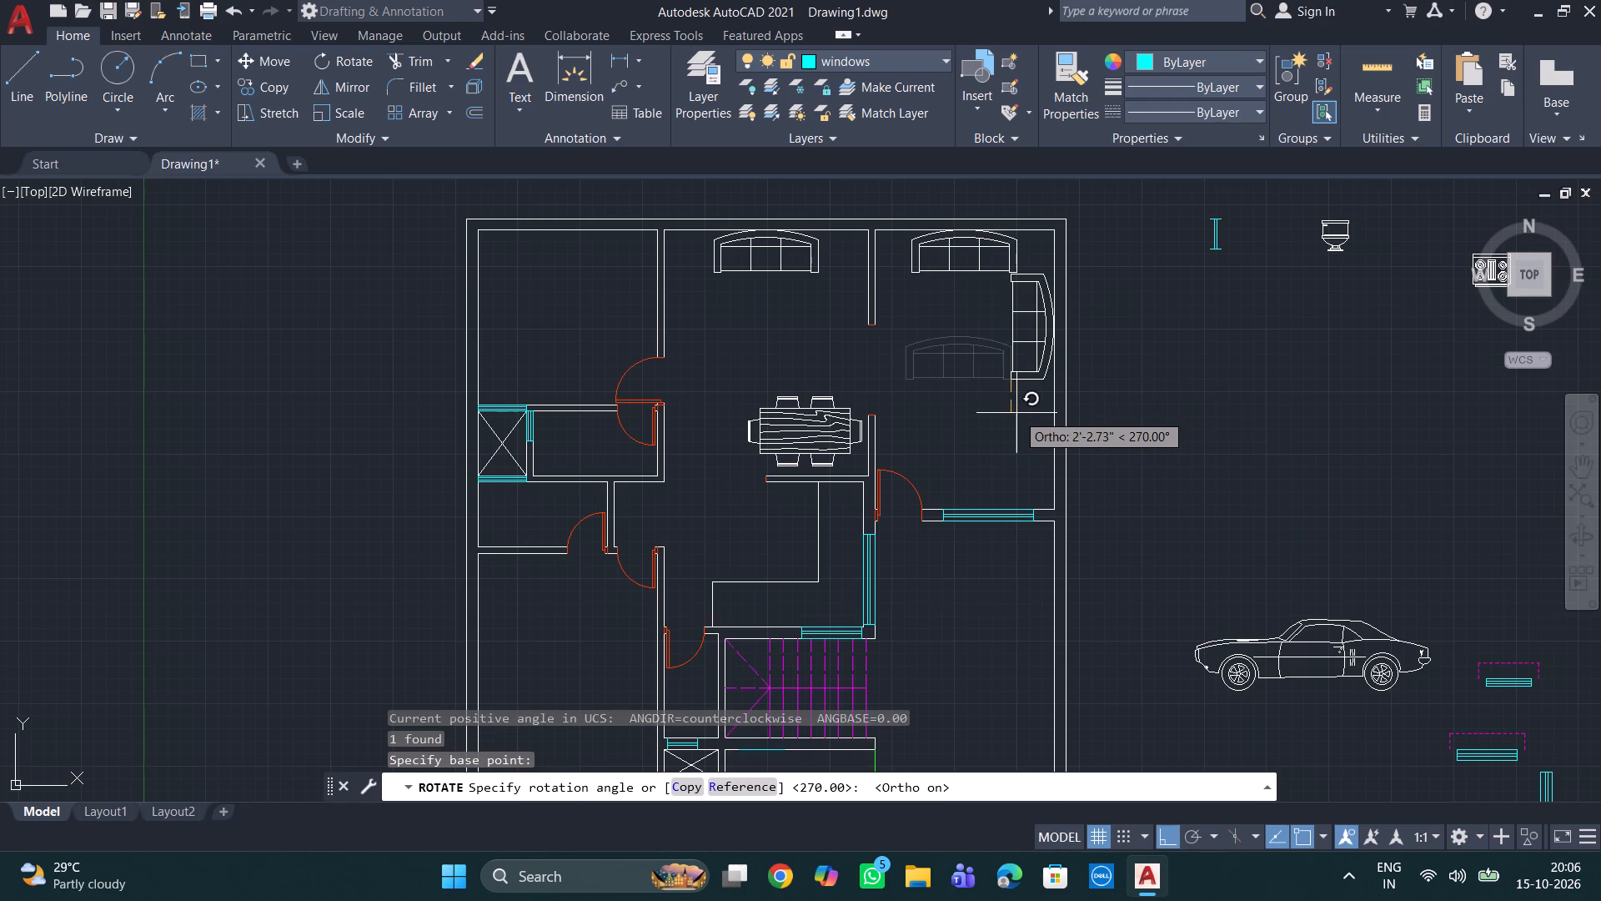
pyautogui.click(1016, 413)
# Copy the east-wall sofa straight west into the central room, below the north-wall sofa.
pyautogui.click(1036, 331)
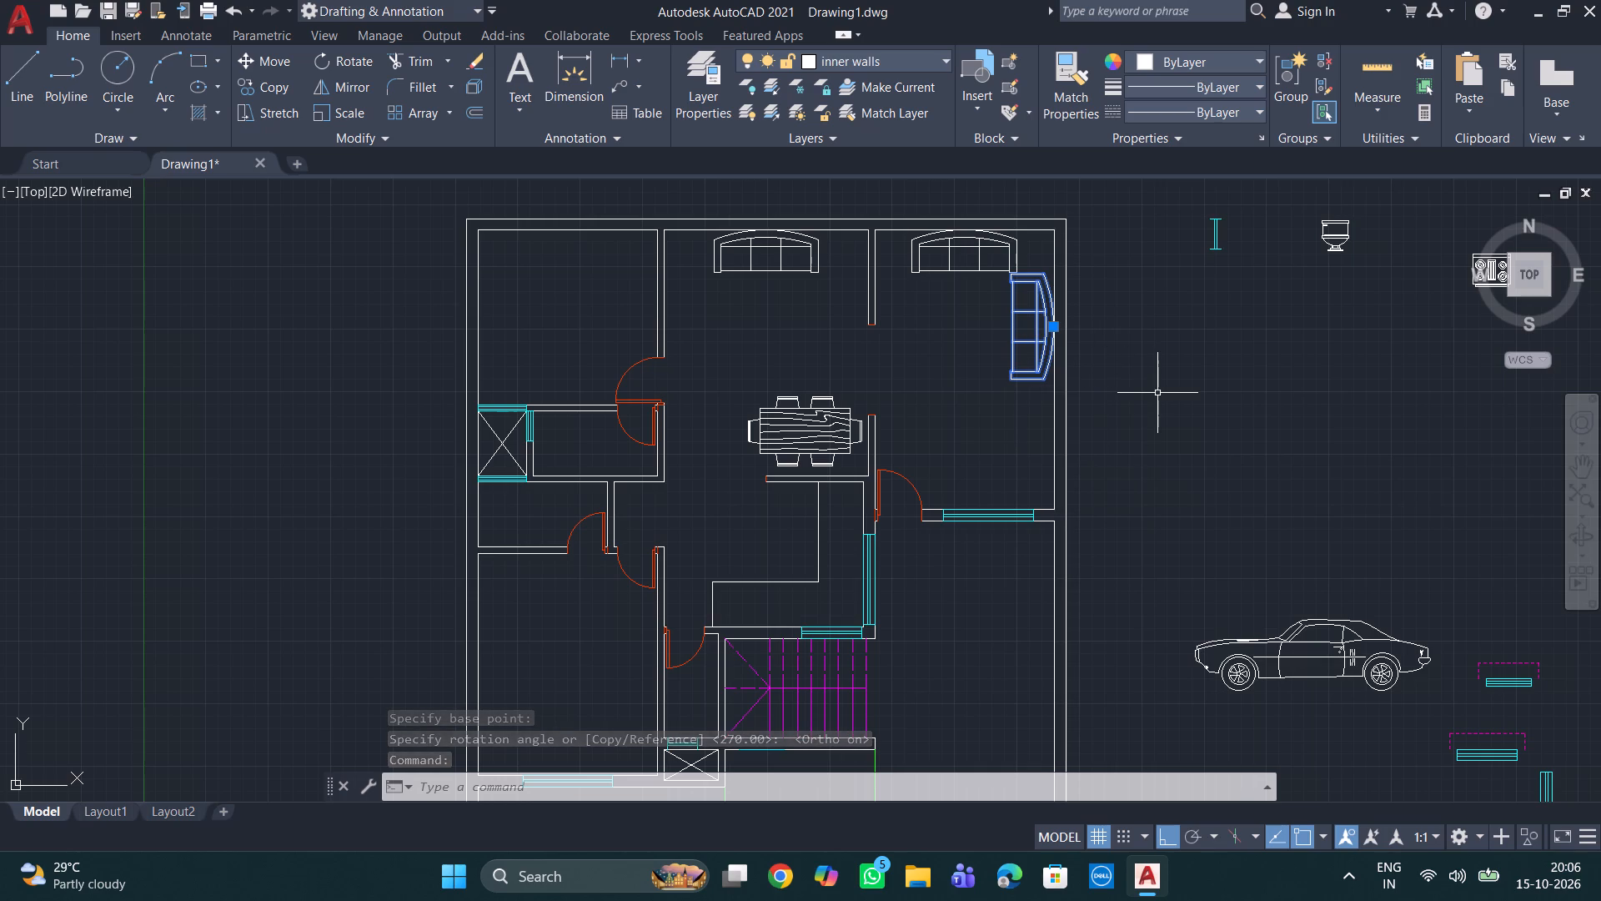
pyautogui.write('co')
pyautogui.press('Return')
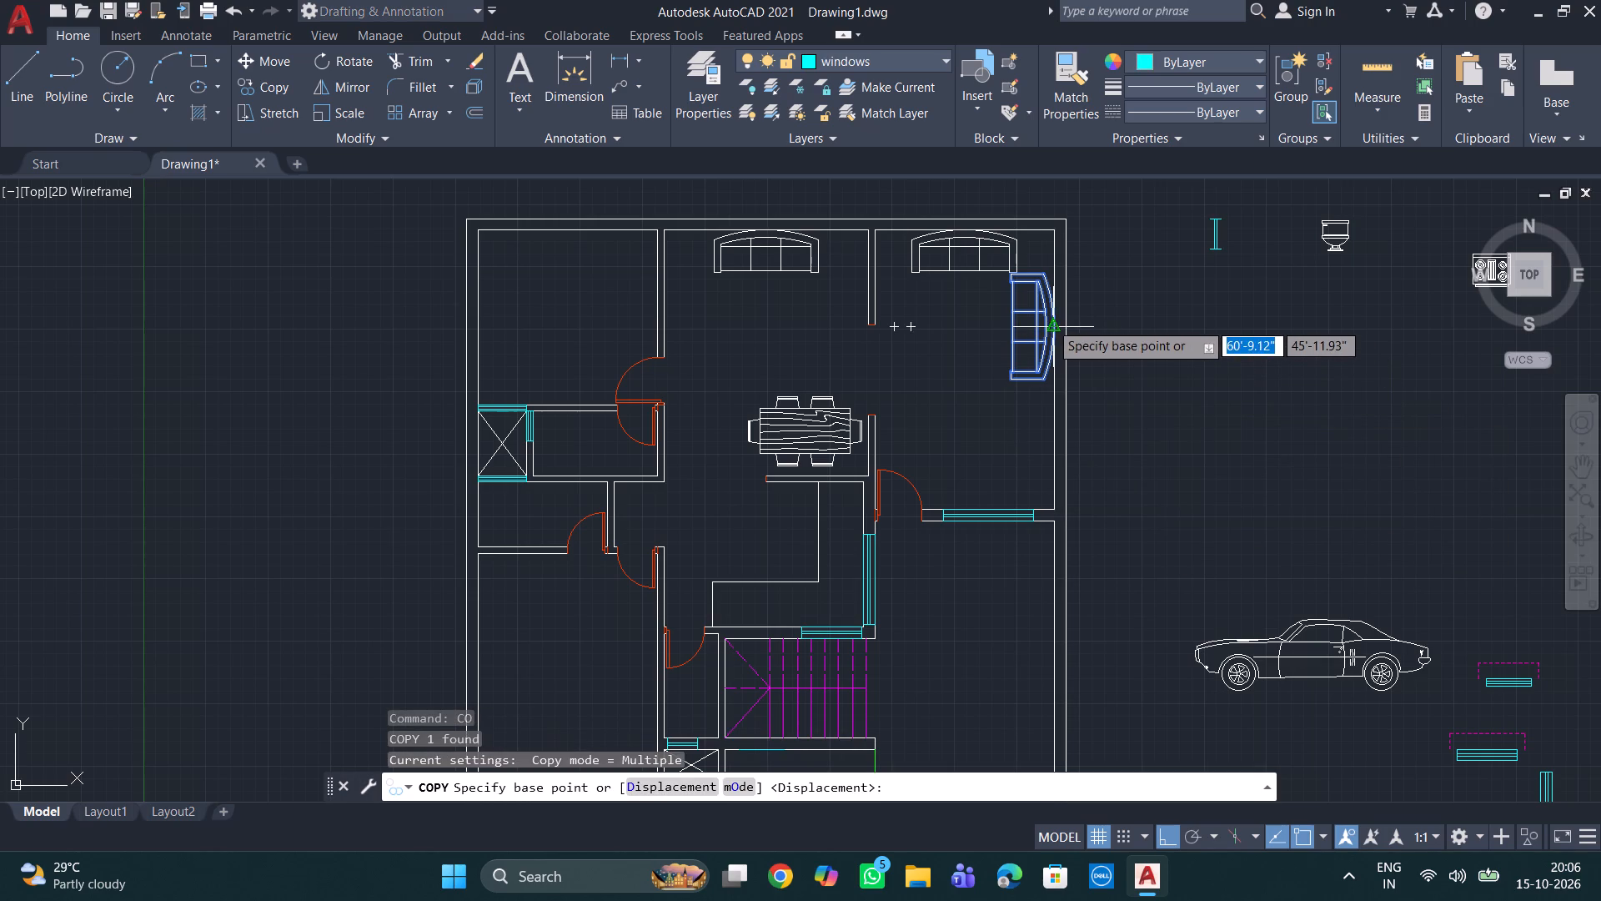
pyautogui.click(1056, 325)
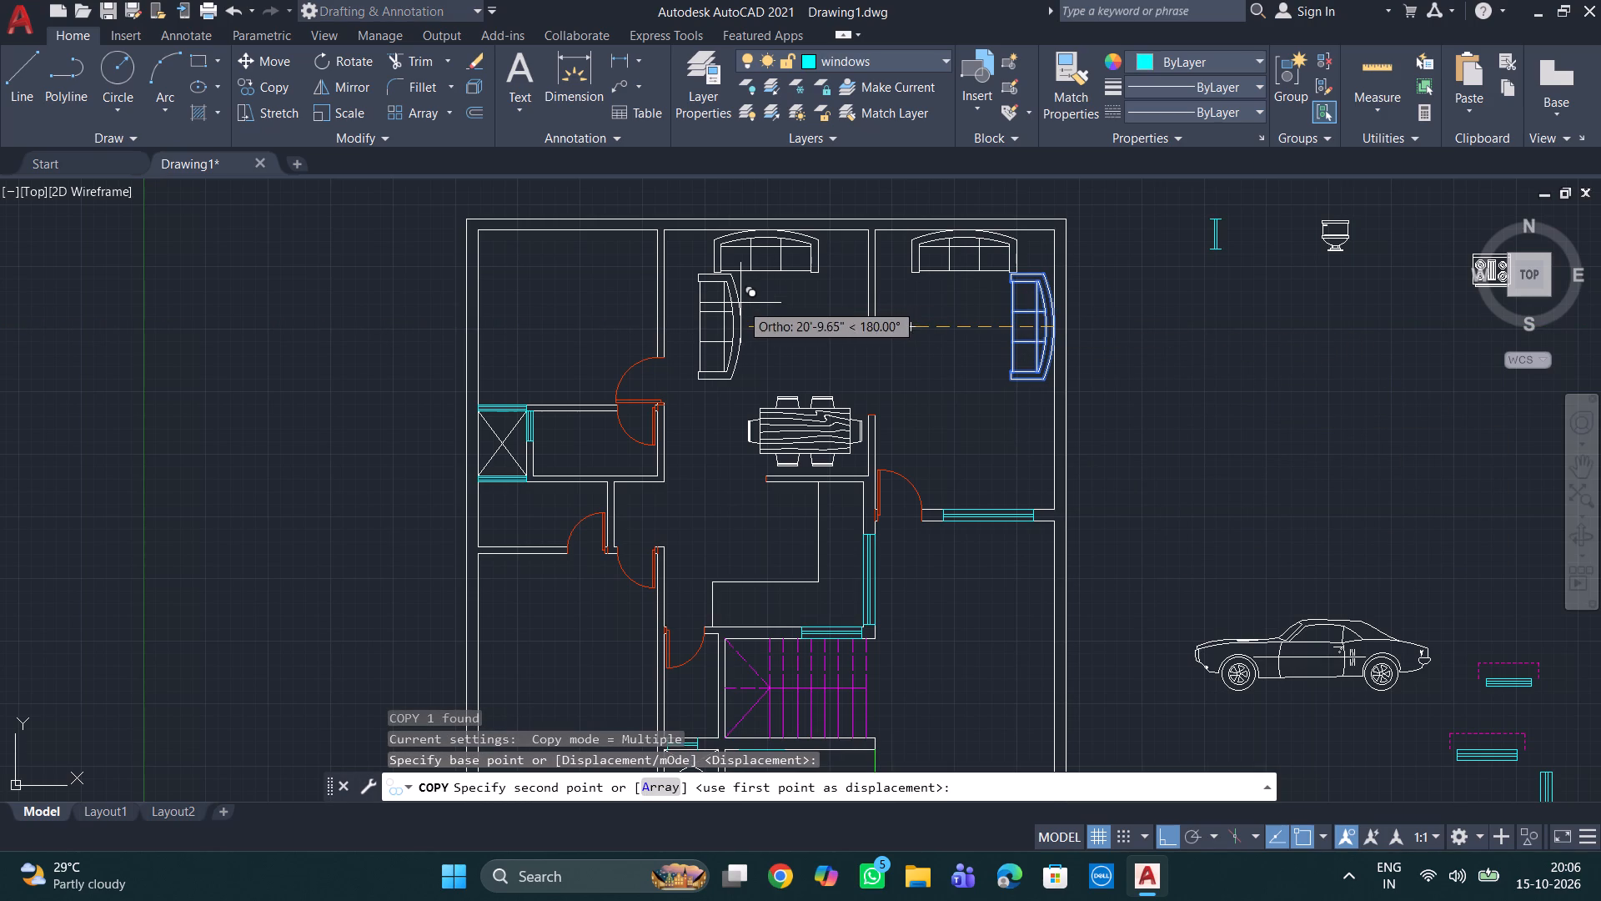
pyautogui.click(753, 322)
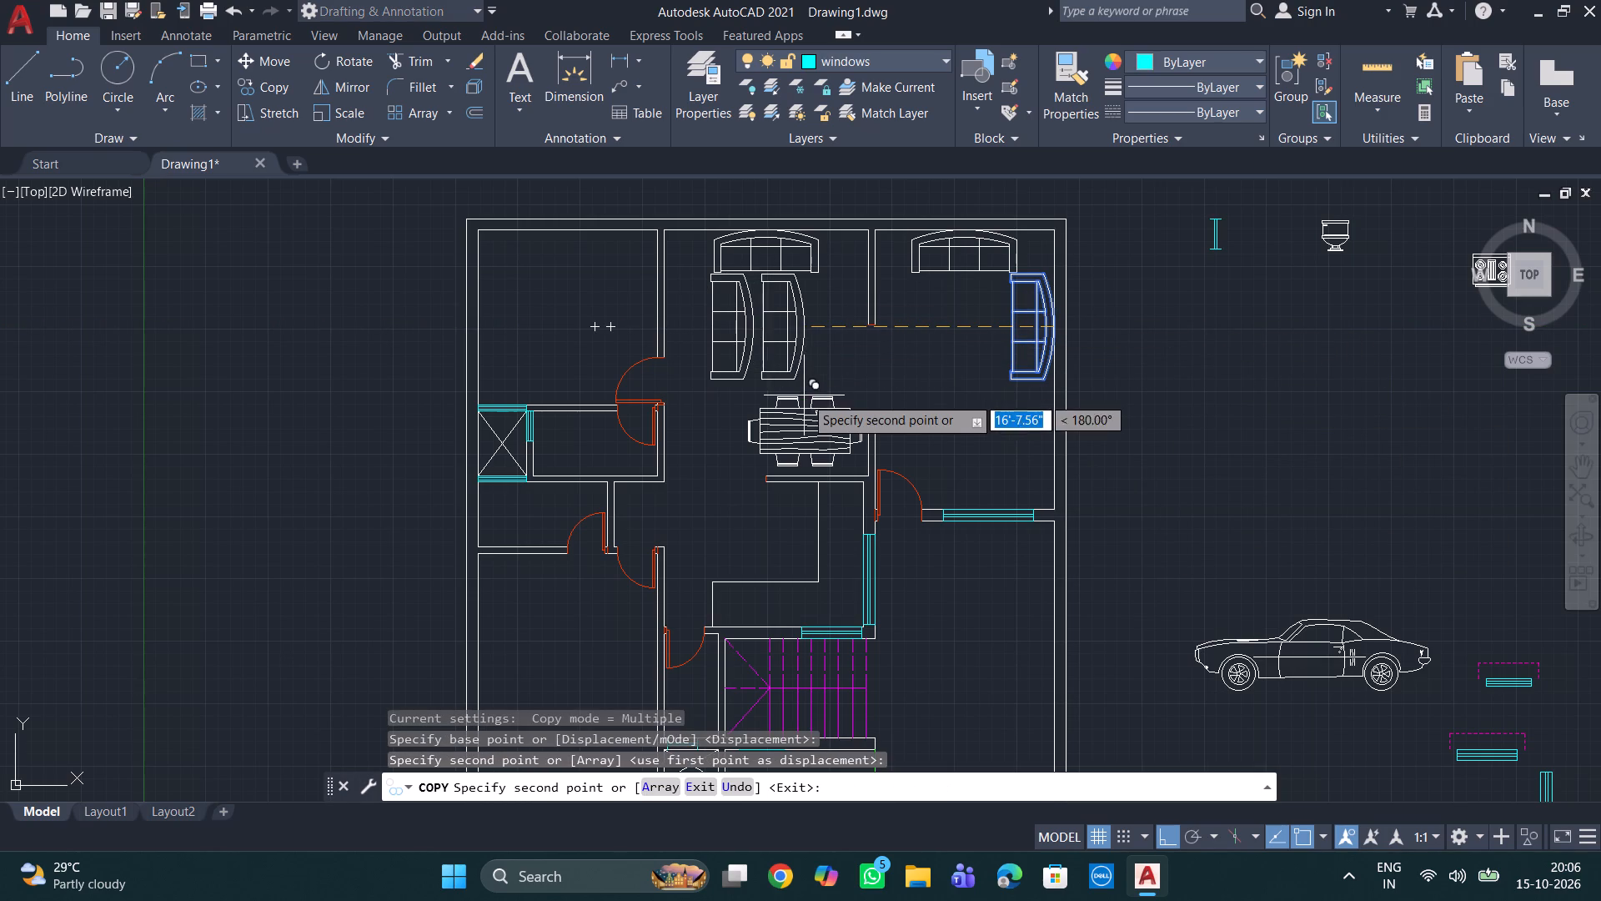
pyautogui.press('Escape')
# Rotate the central room's copied vertical sofa a half turn about its south end so its back faces west.
pyautogui.click(786, 350)
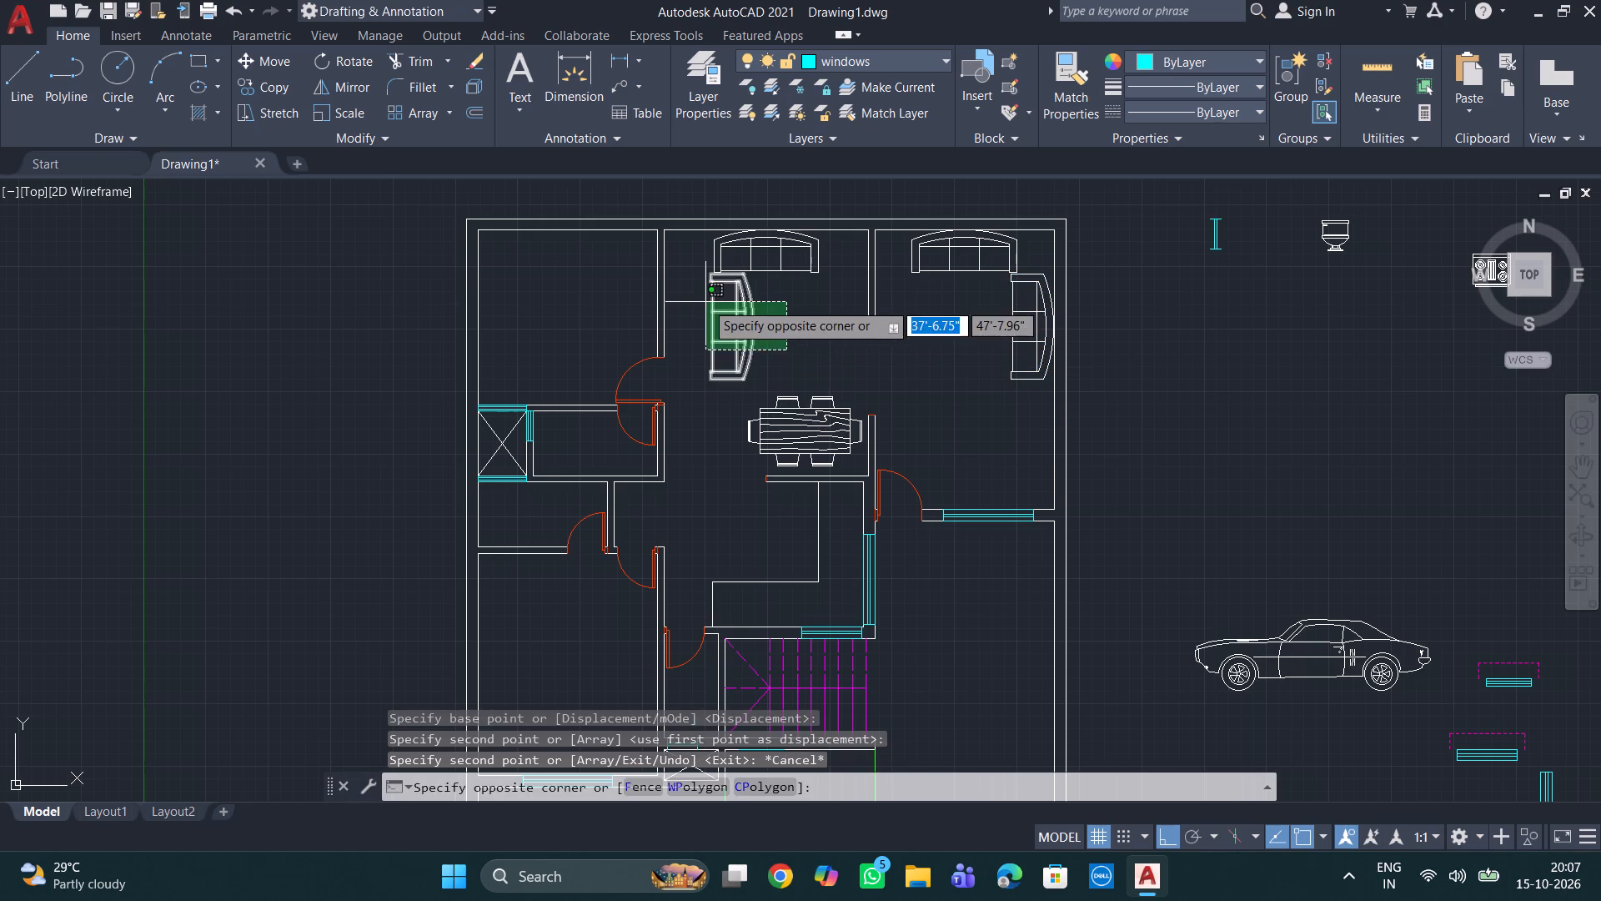
pyautogui.click(705, 301)
pyautogui.write('ro')
pyautogui.press('Return')
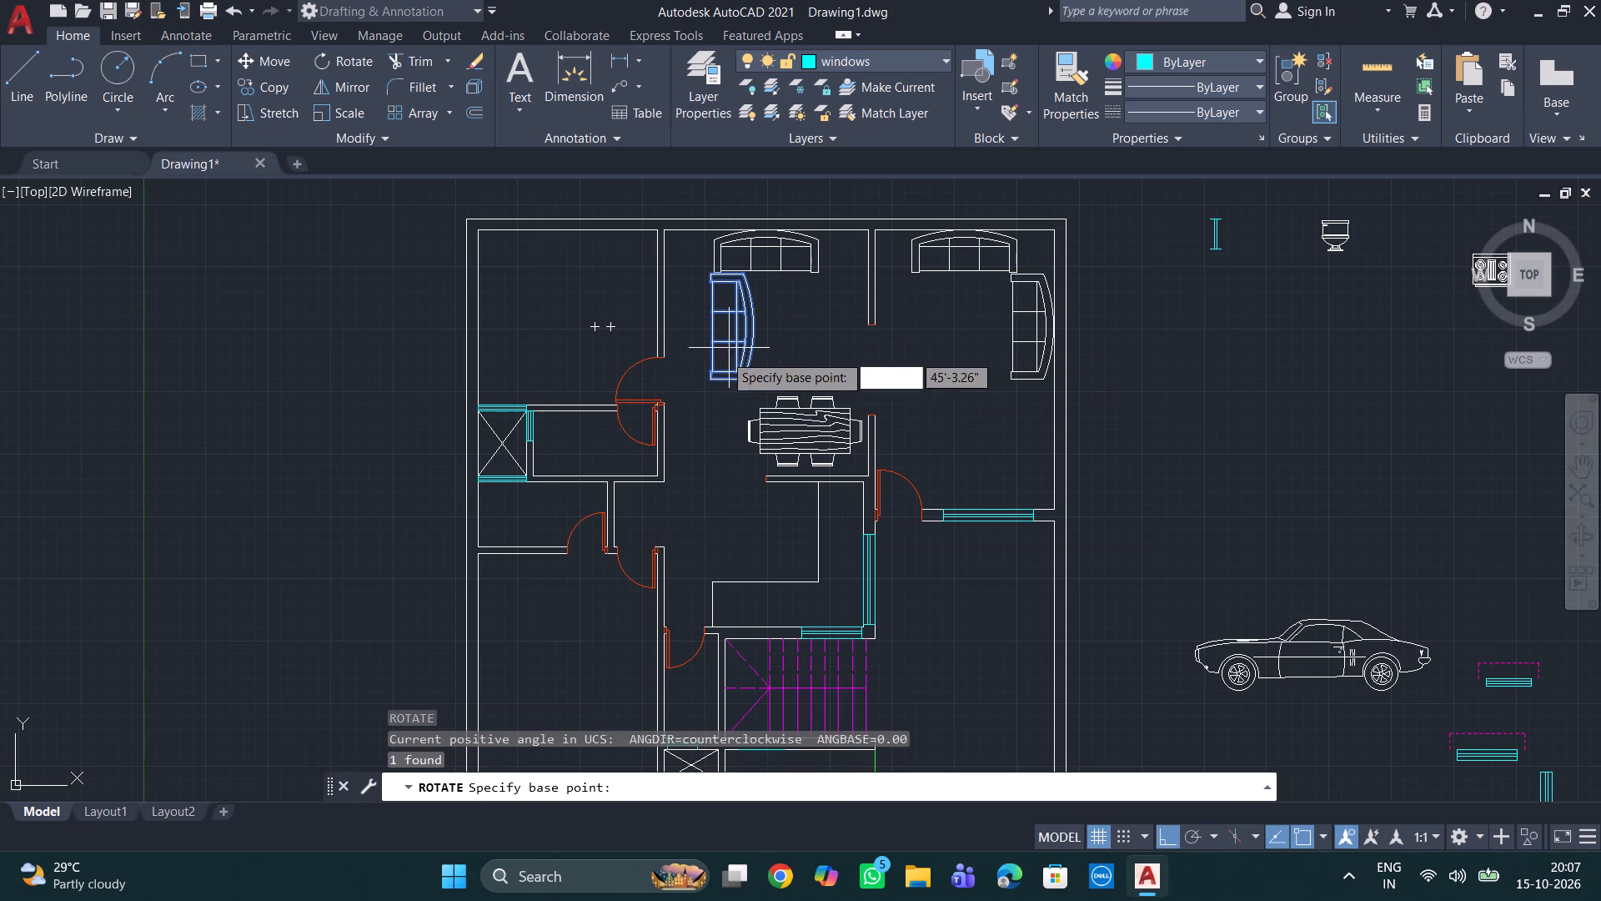
pyautogui.click(722, 374)
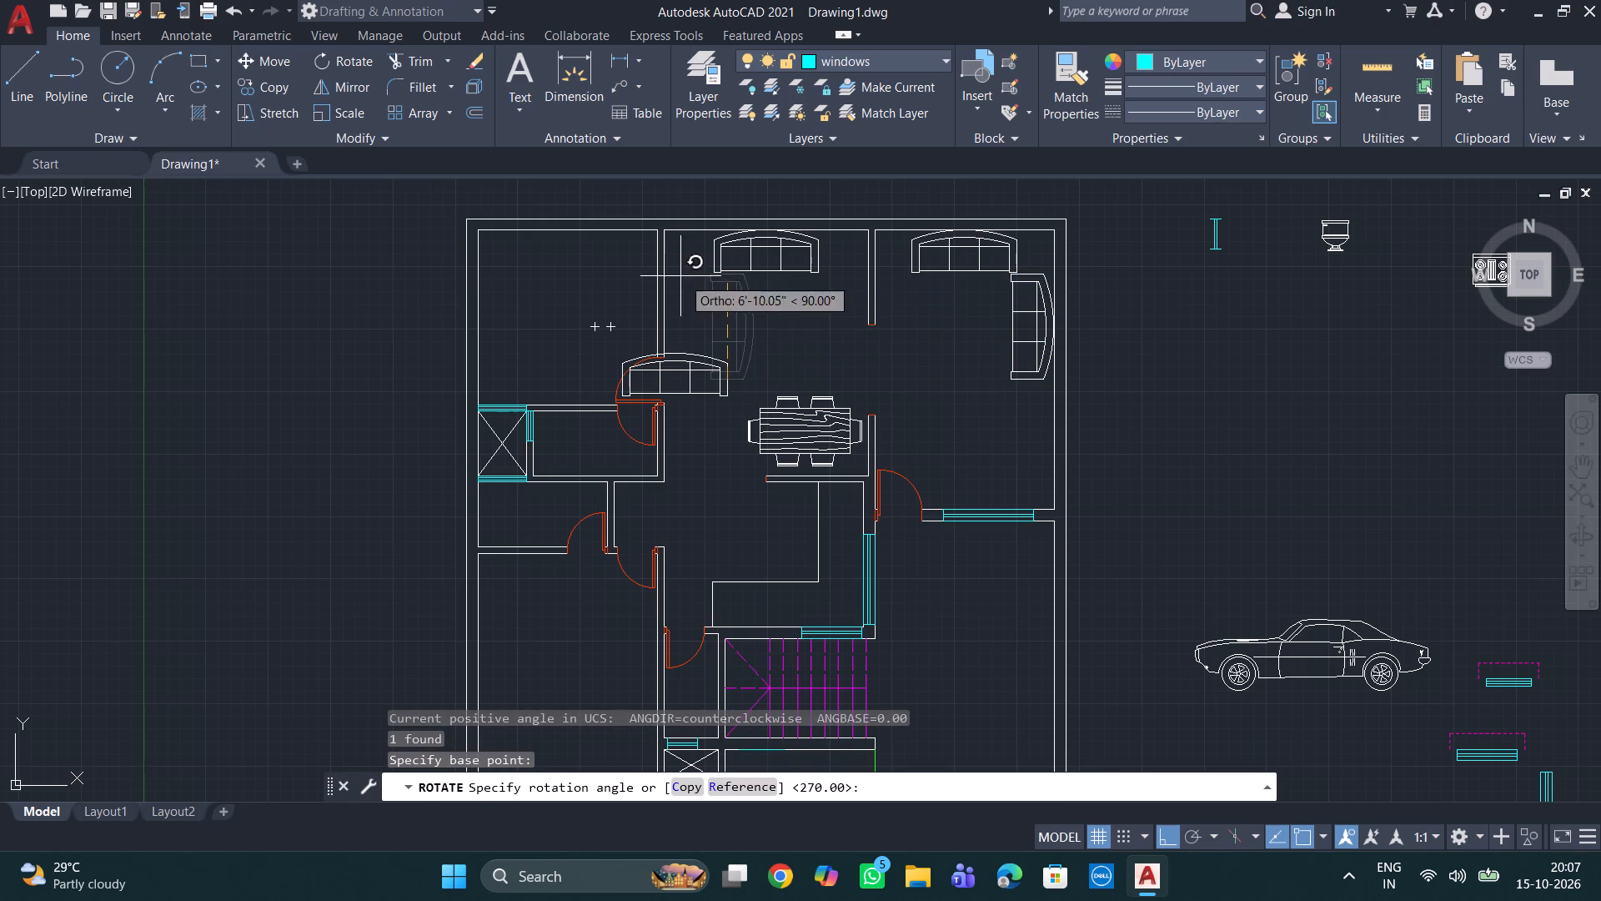
pyautogui.click(562, 327)
# Move the rotated sofa so the midpoint of its back sits on the central room's west wall, north of the door.
pyautogui.scroll(2, 735, 394)
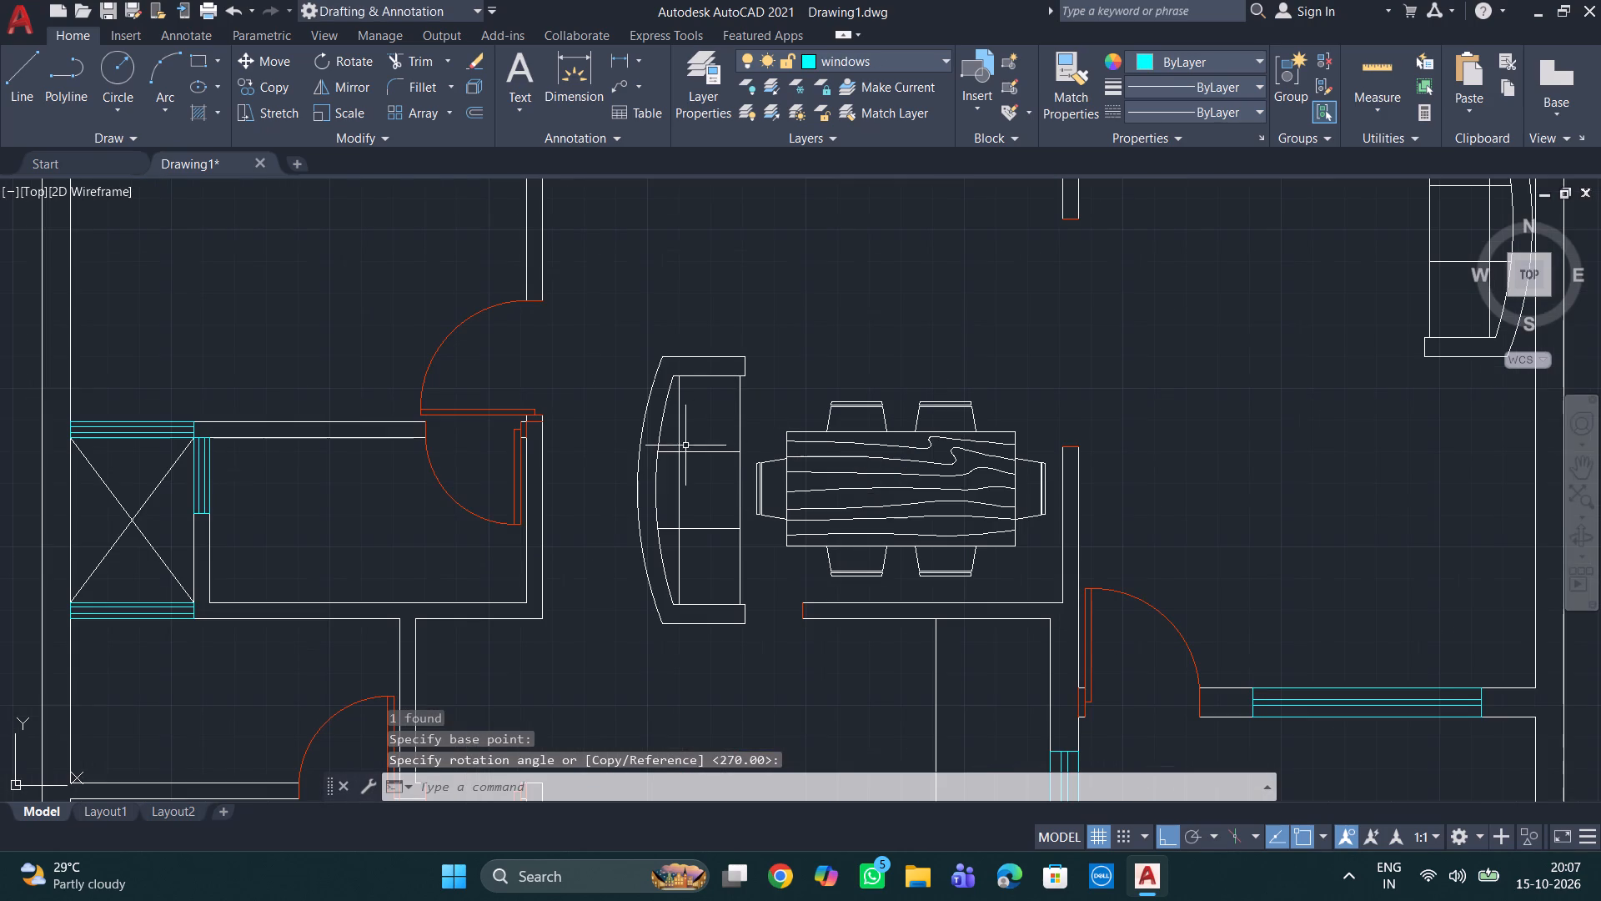
pyautogui.click(685, 445)
pyautogui.click(621, 522)
pyautogui.click(638, 493)
pyautogui.scroll(-2, 581, 322)
pyautogui.moveTo(581, 320); pyautogui.dragTo(581, 320, button='middle')
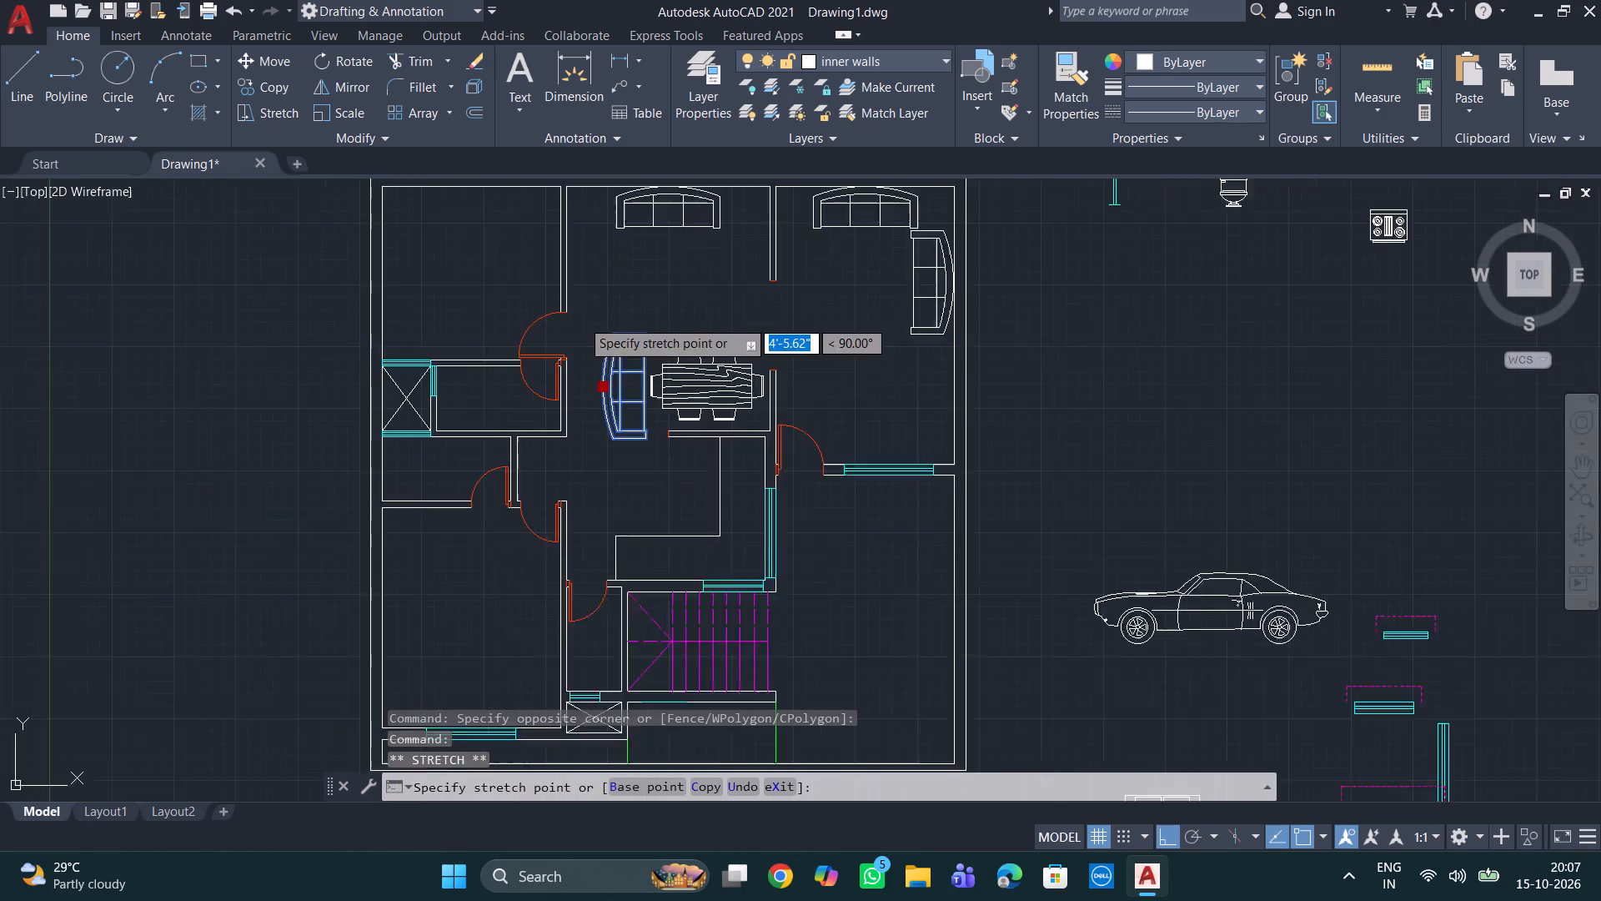
pyautogui.moveTo(581, 320); pyautogui.dragTo(591, 448, button='middle')
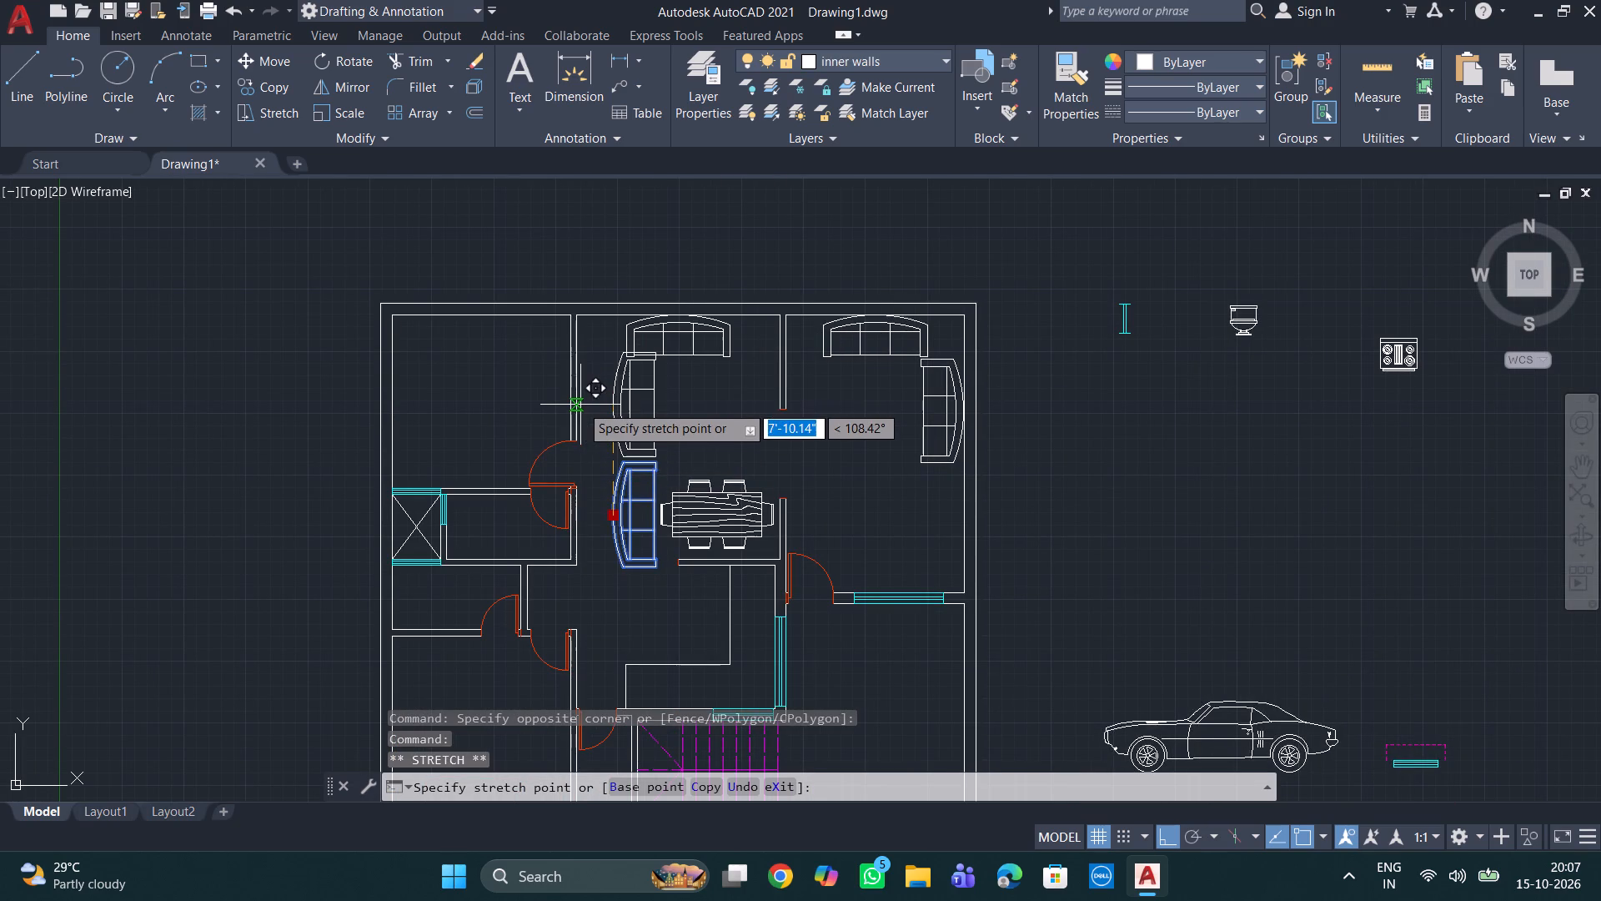
pyautogui.click(580, 405)
pyautogui.scroll(2, 656, 402)
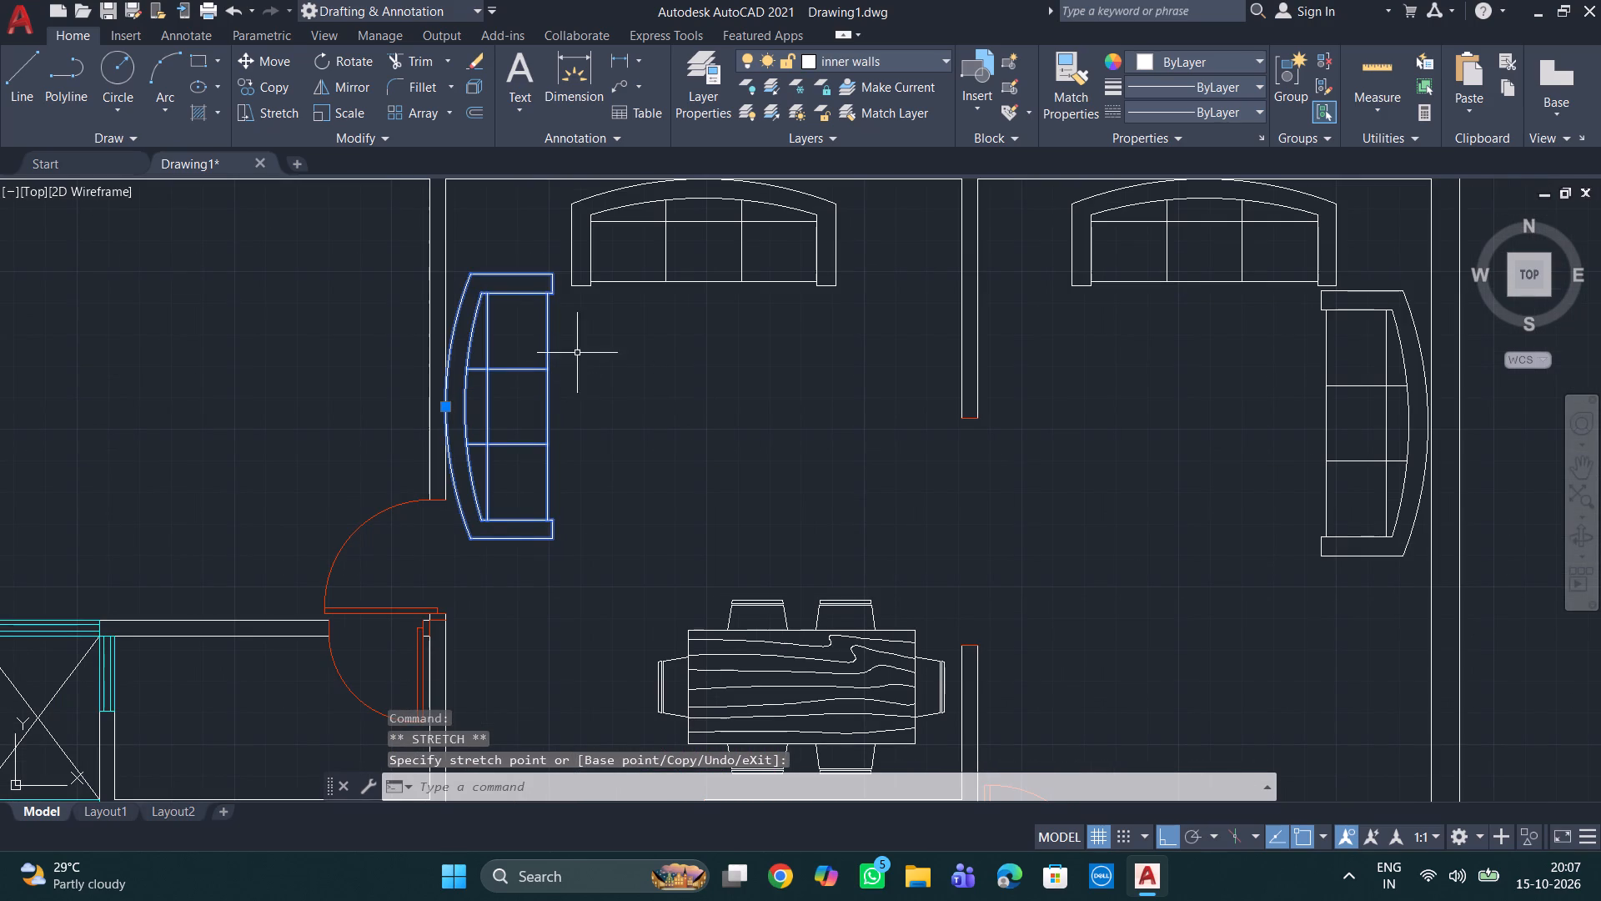
pyautogui.click(475, 307)
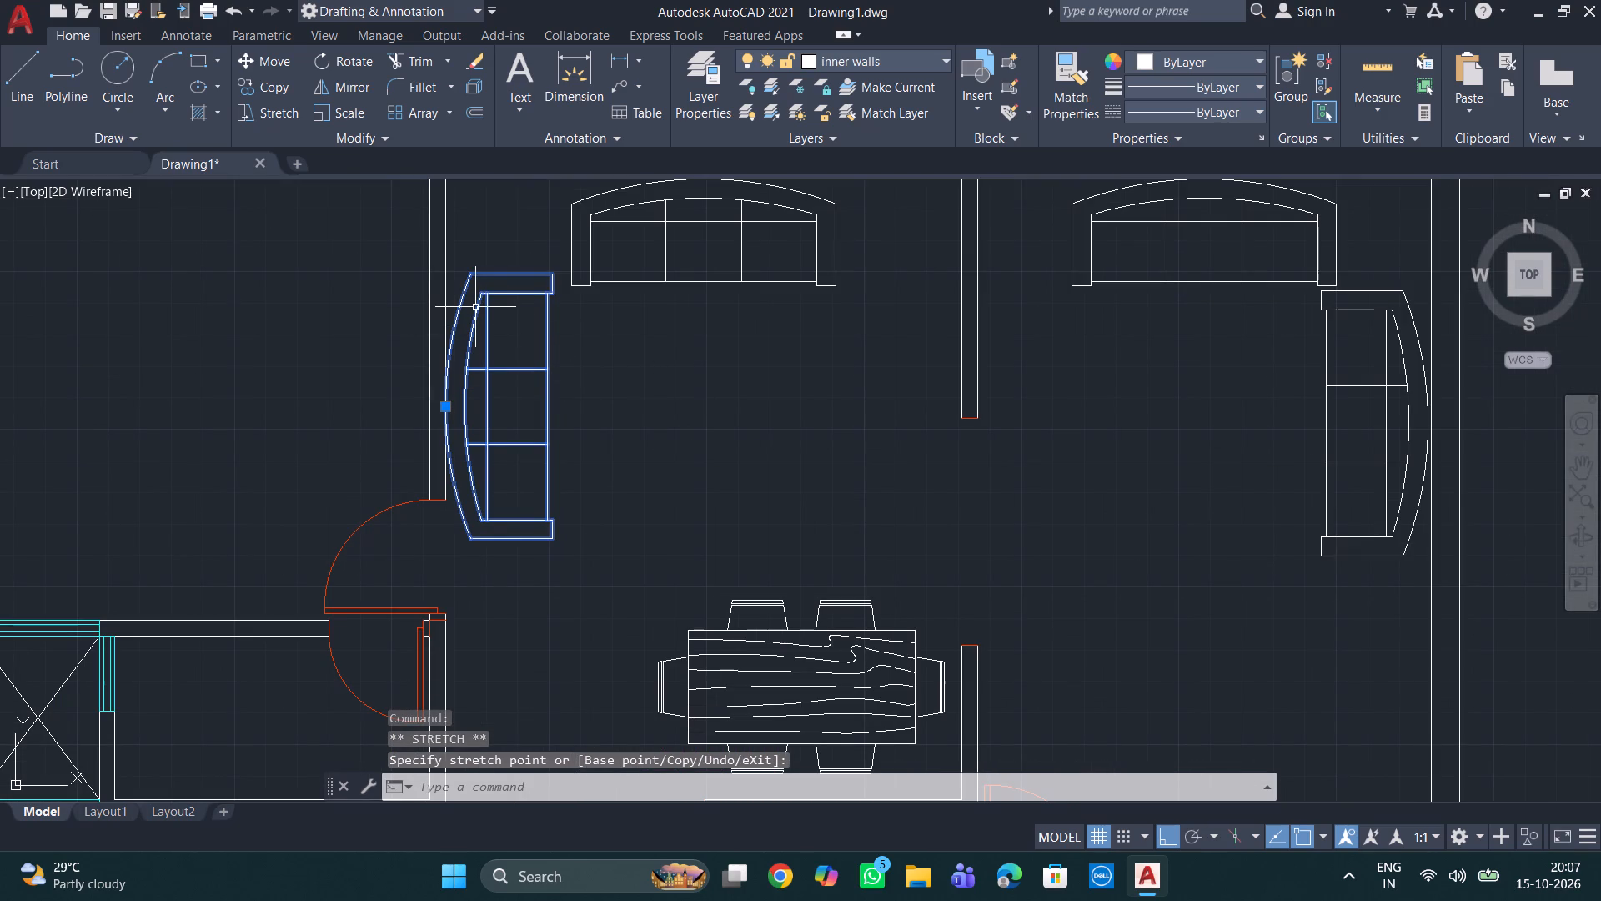
pyautogui.press('Escape')
pyautogui.press('Escape')
# Scale the central room's west-wall sofa down to about 0.77 of its size about the midpoint of its back.
pyautogui.click(475, 307)
pyautogui.rightClick(476, 306)
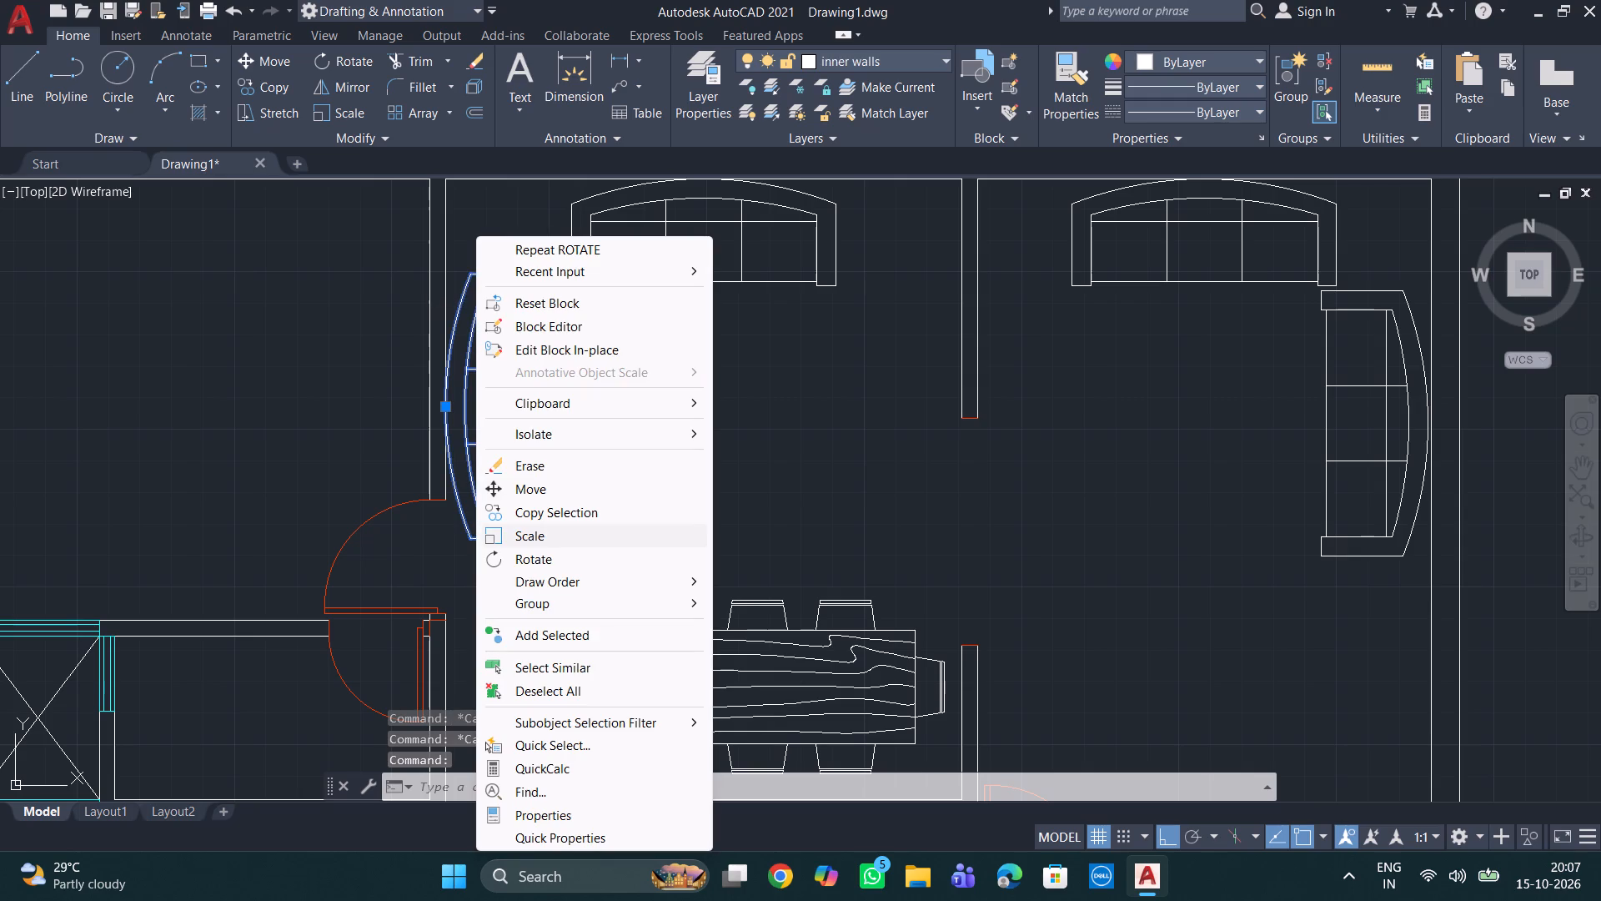
pyautogui.click(556, 527)
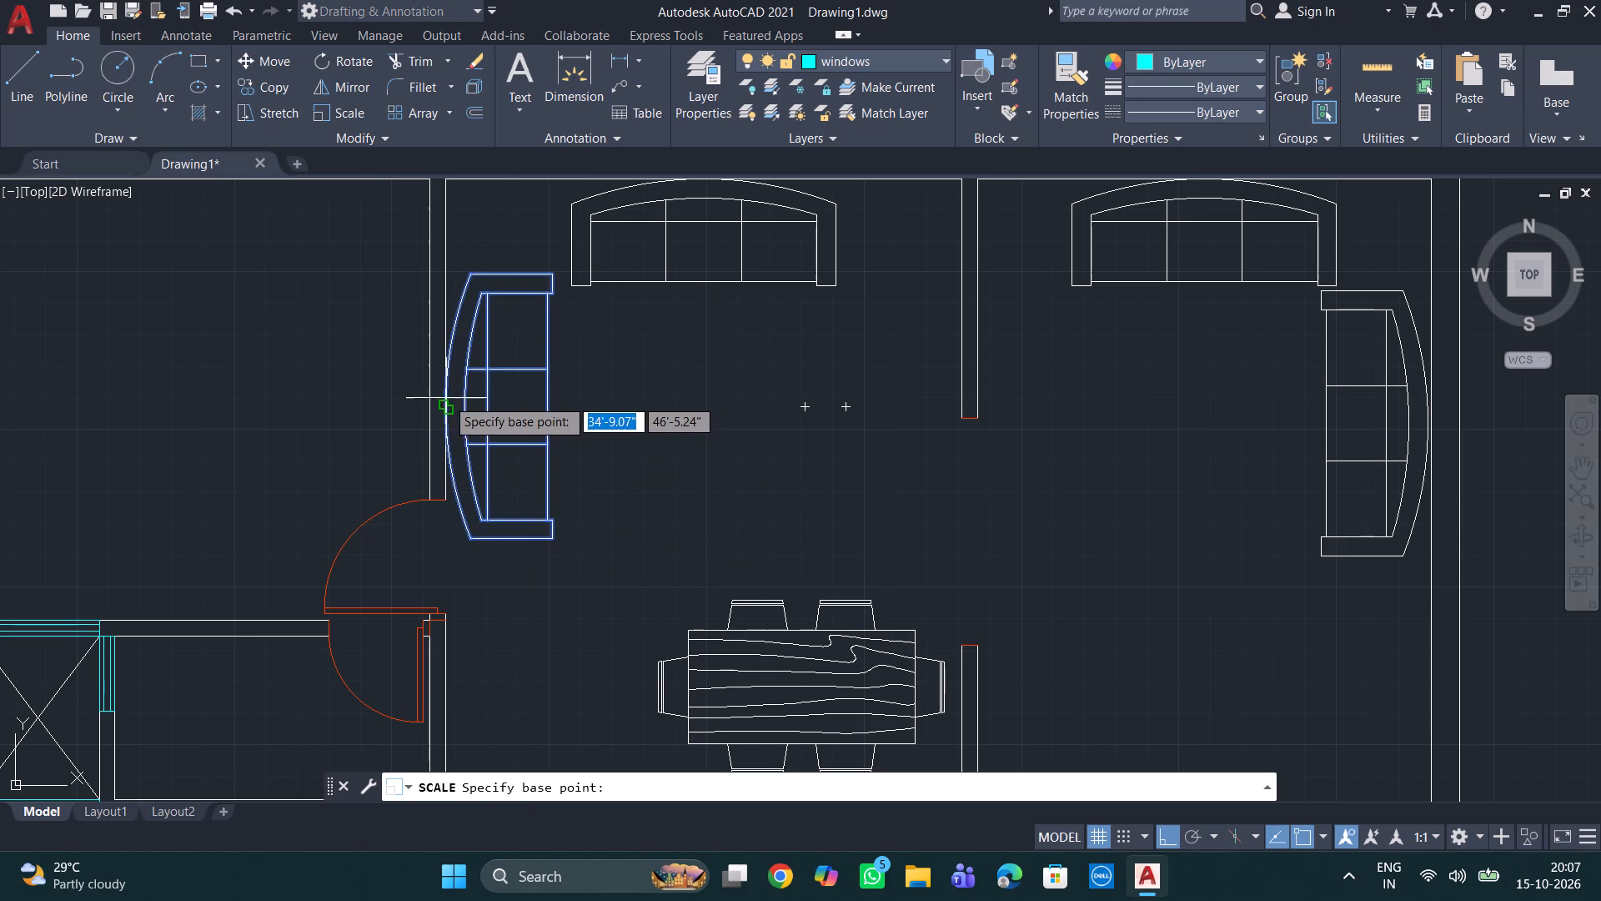
pyautogui.click(444, 398)
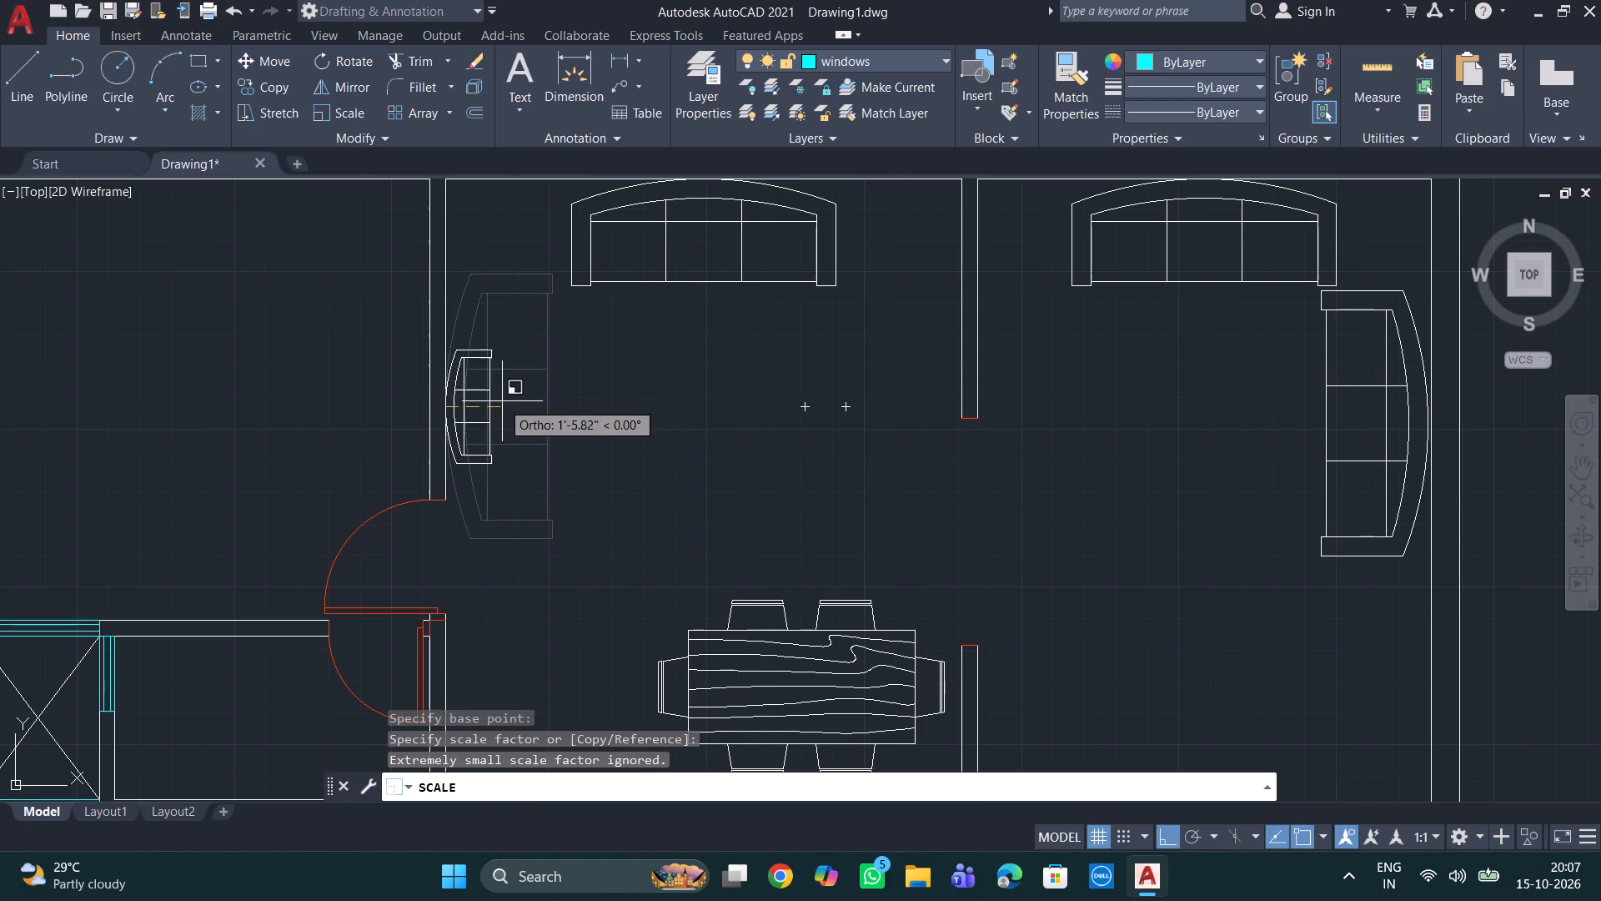
pyautogui.click(549, 404)
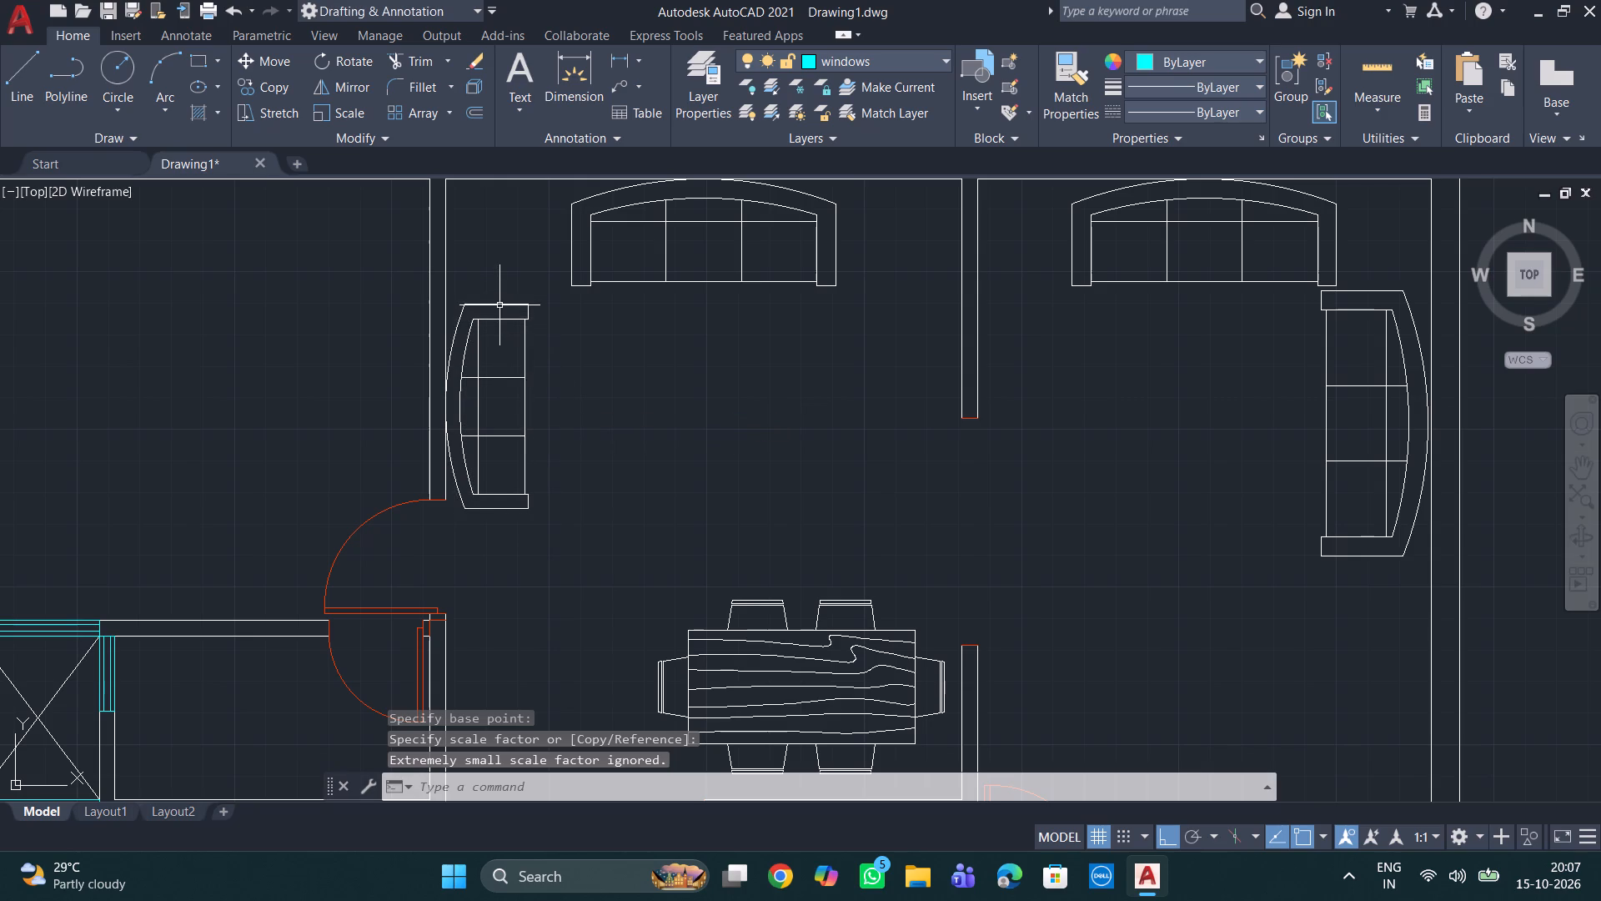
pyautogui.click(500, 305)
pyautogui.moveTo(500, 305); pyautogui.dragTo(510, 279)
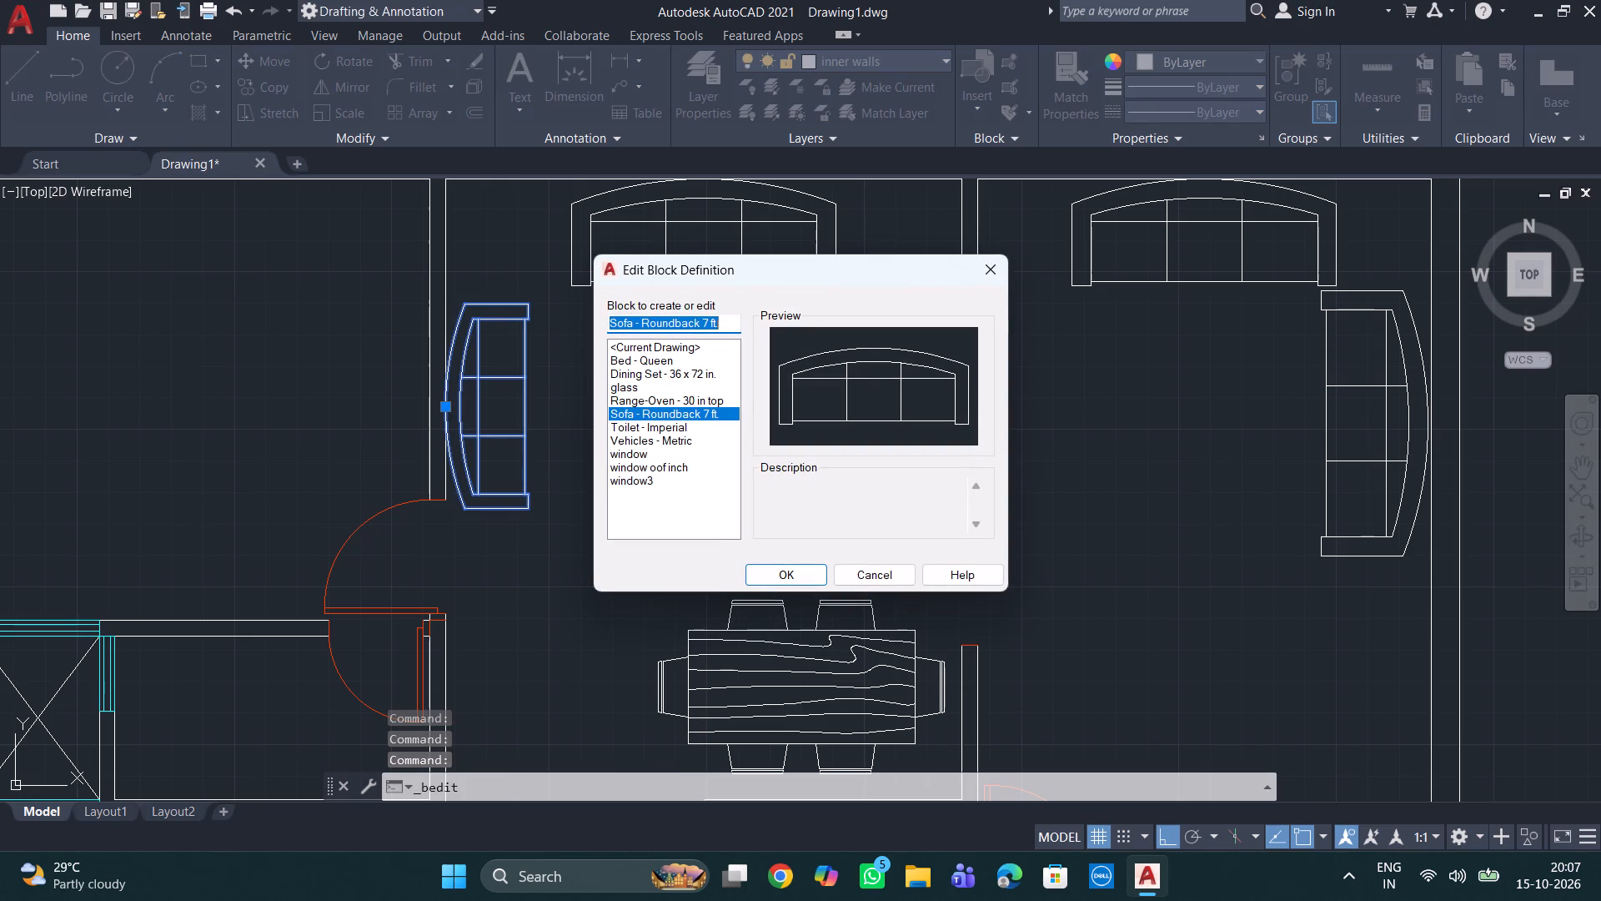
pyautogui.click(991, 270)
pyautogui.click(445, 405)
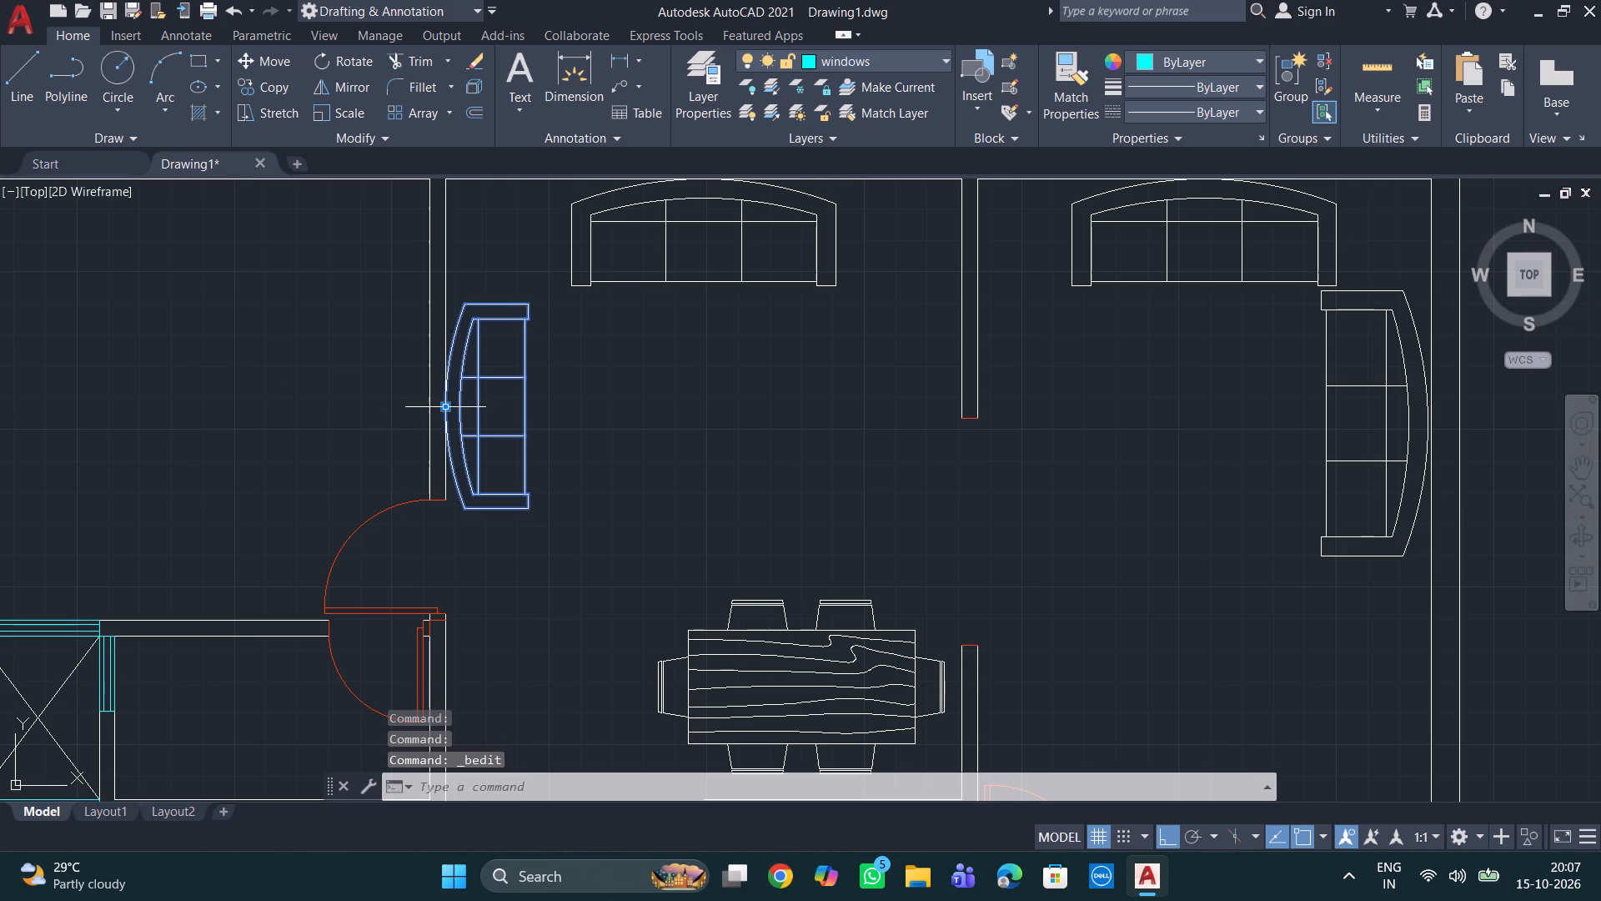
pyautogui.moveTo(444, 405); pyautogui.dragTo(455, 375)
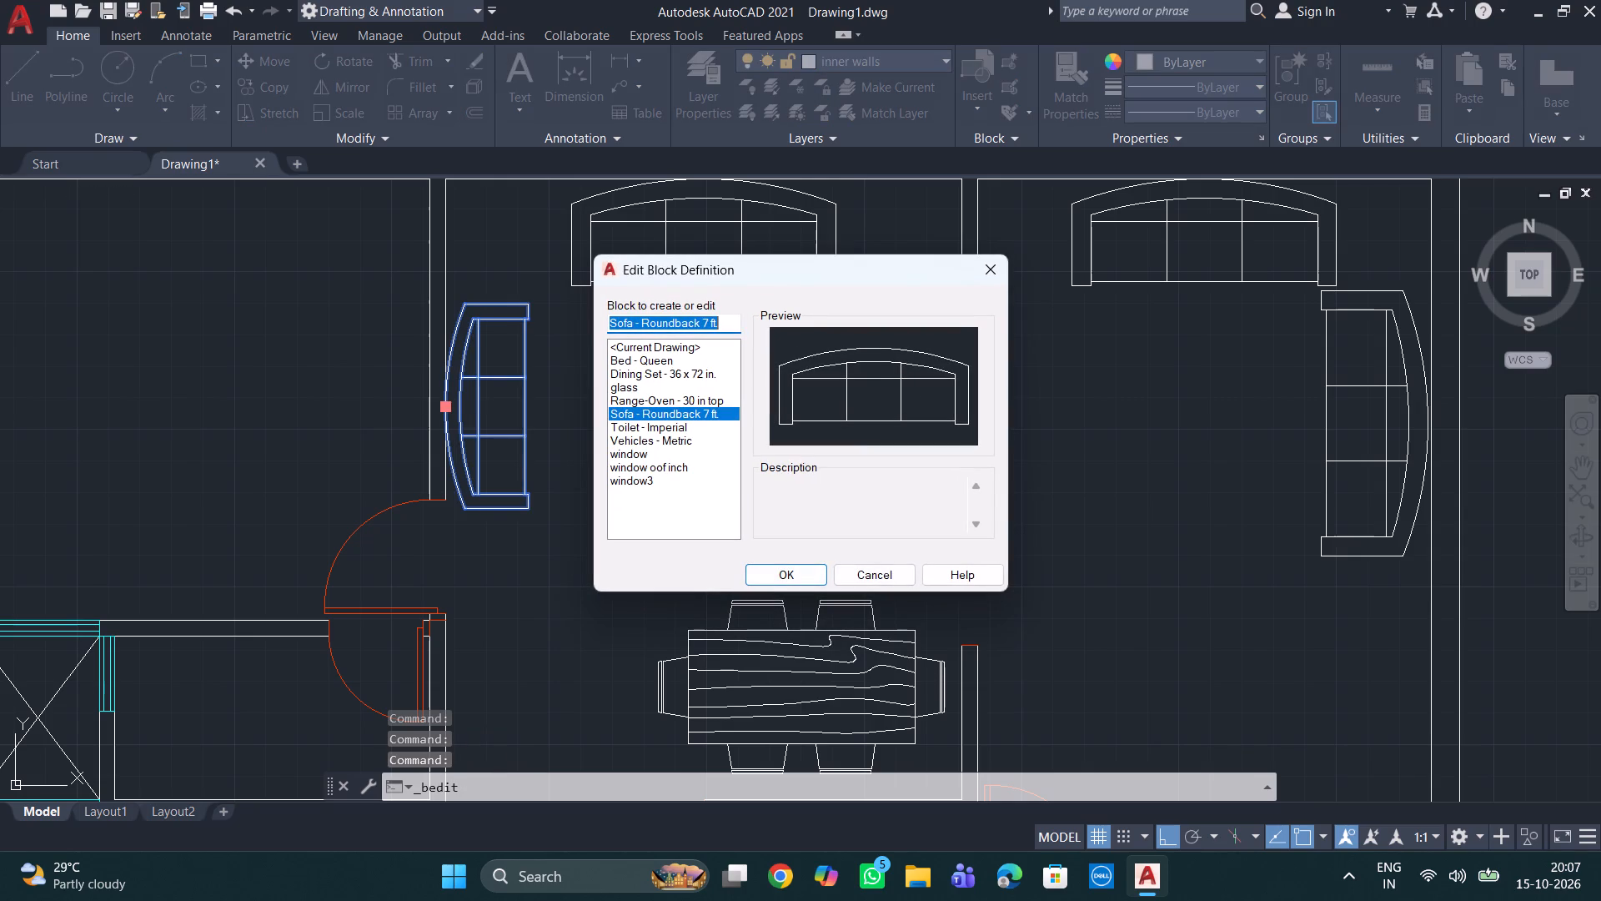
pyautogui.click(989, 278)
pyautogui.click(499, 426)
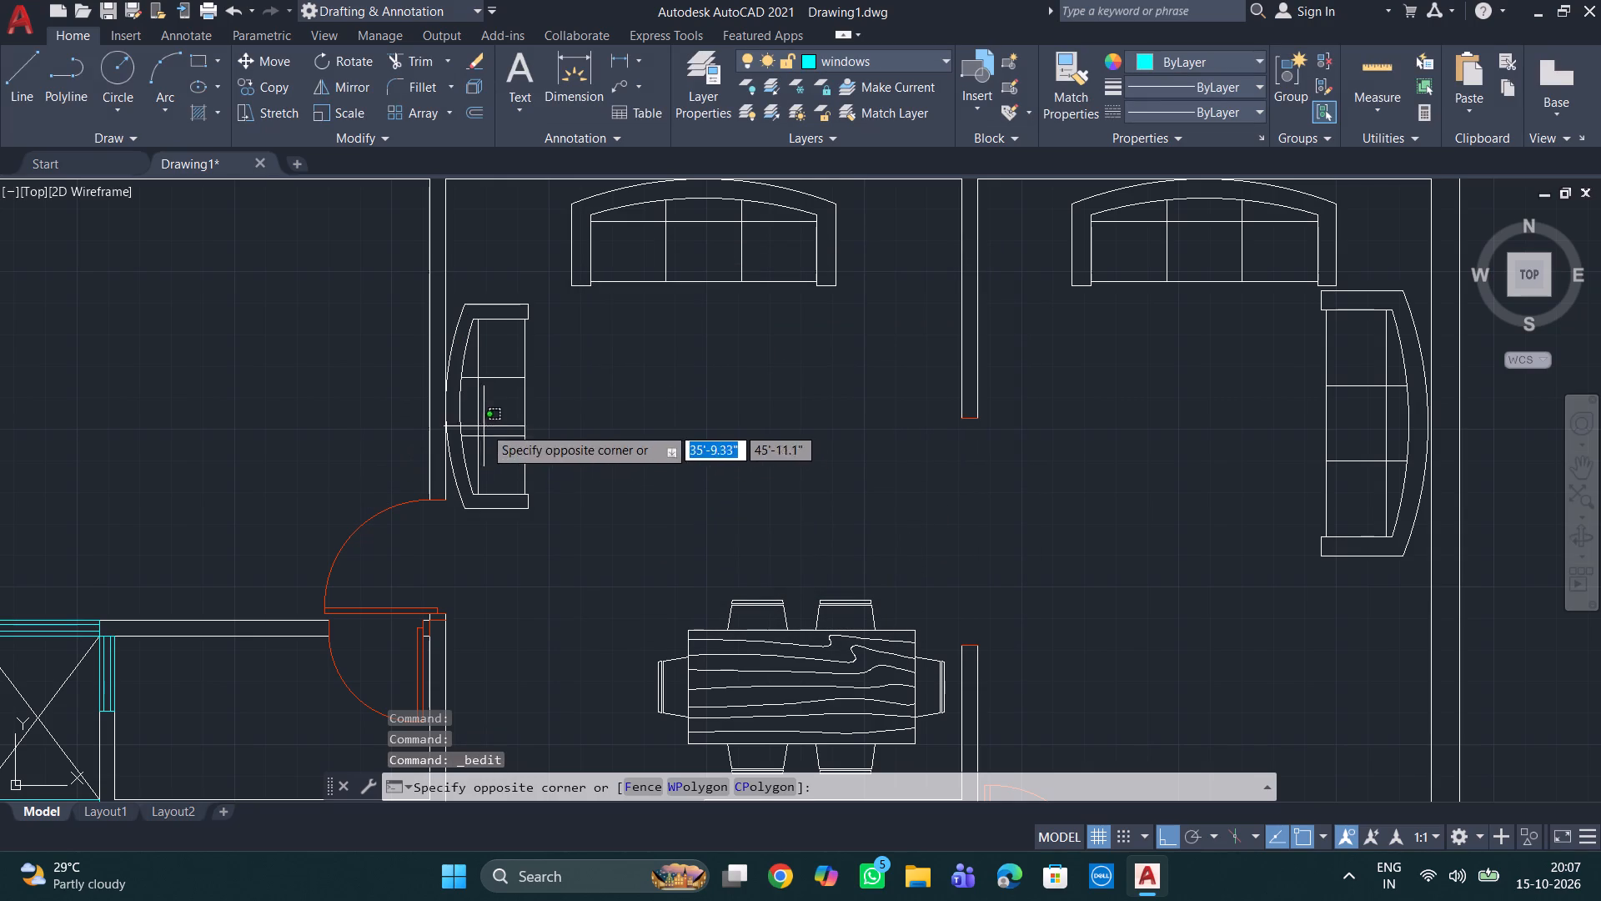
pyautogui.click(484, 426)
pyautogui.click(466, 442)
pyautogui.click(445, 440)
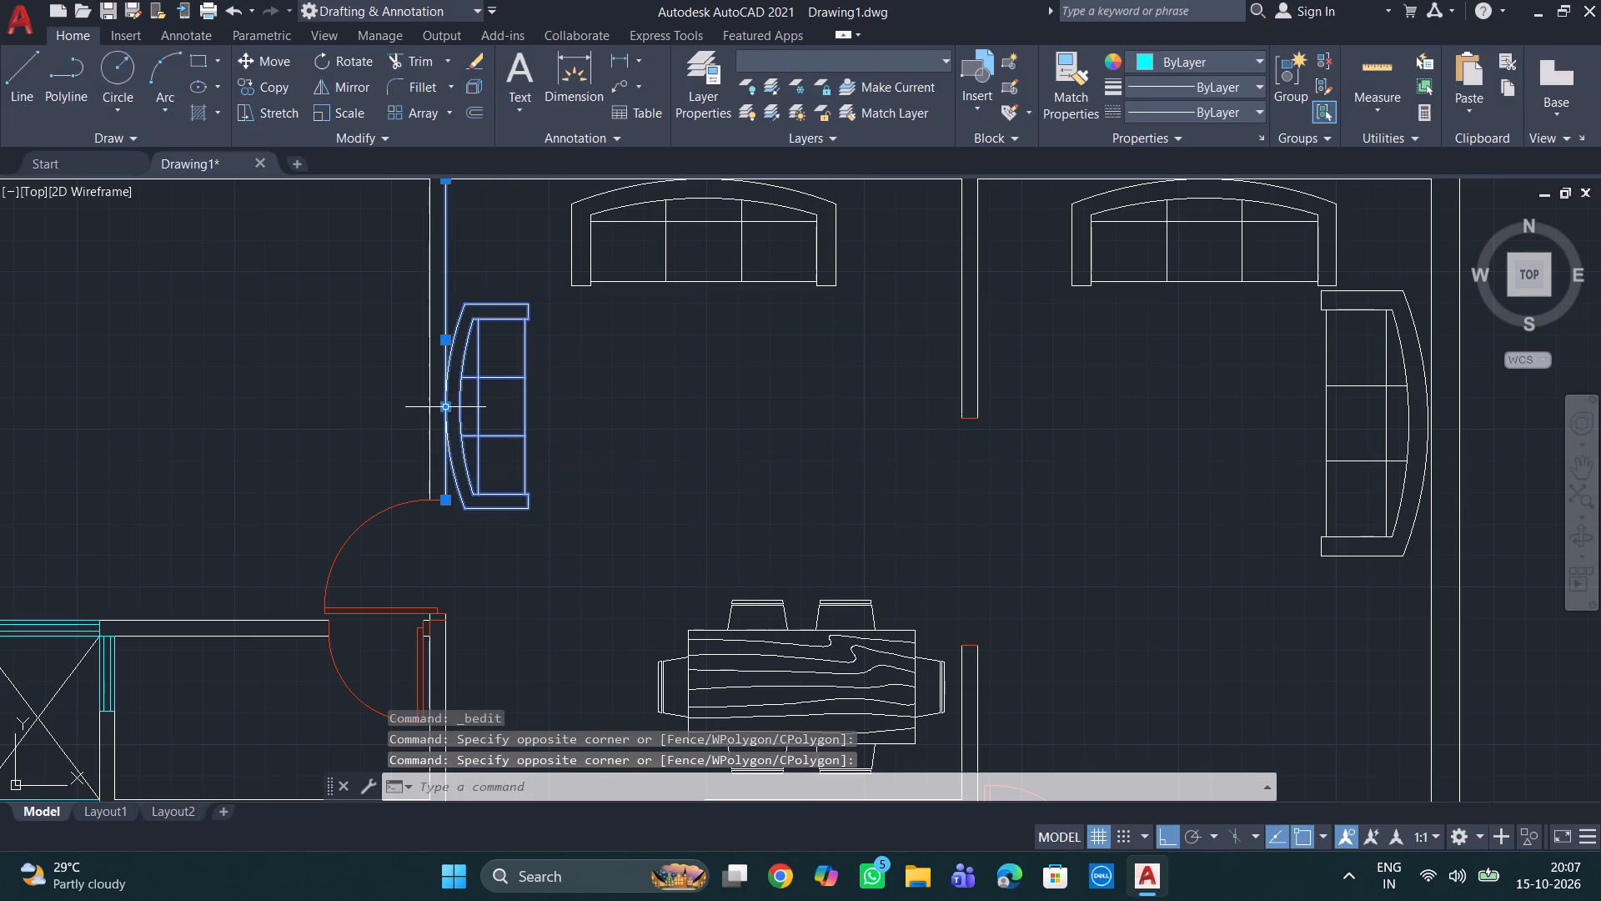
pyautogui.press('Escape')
# Move the reduced sofa slightly north along the central room's west wall, farther from the door.
pyautogui.click(461, 426)
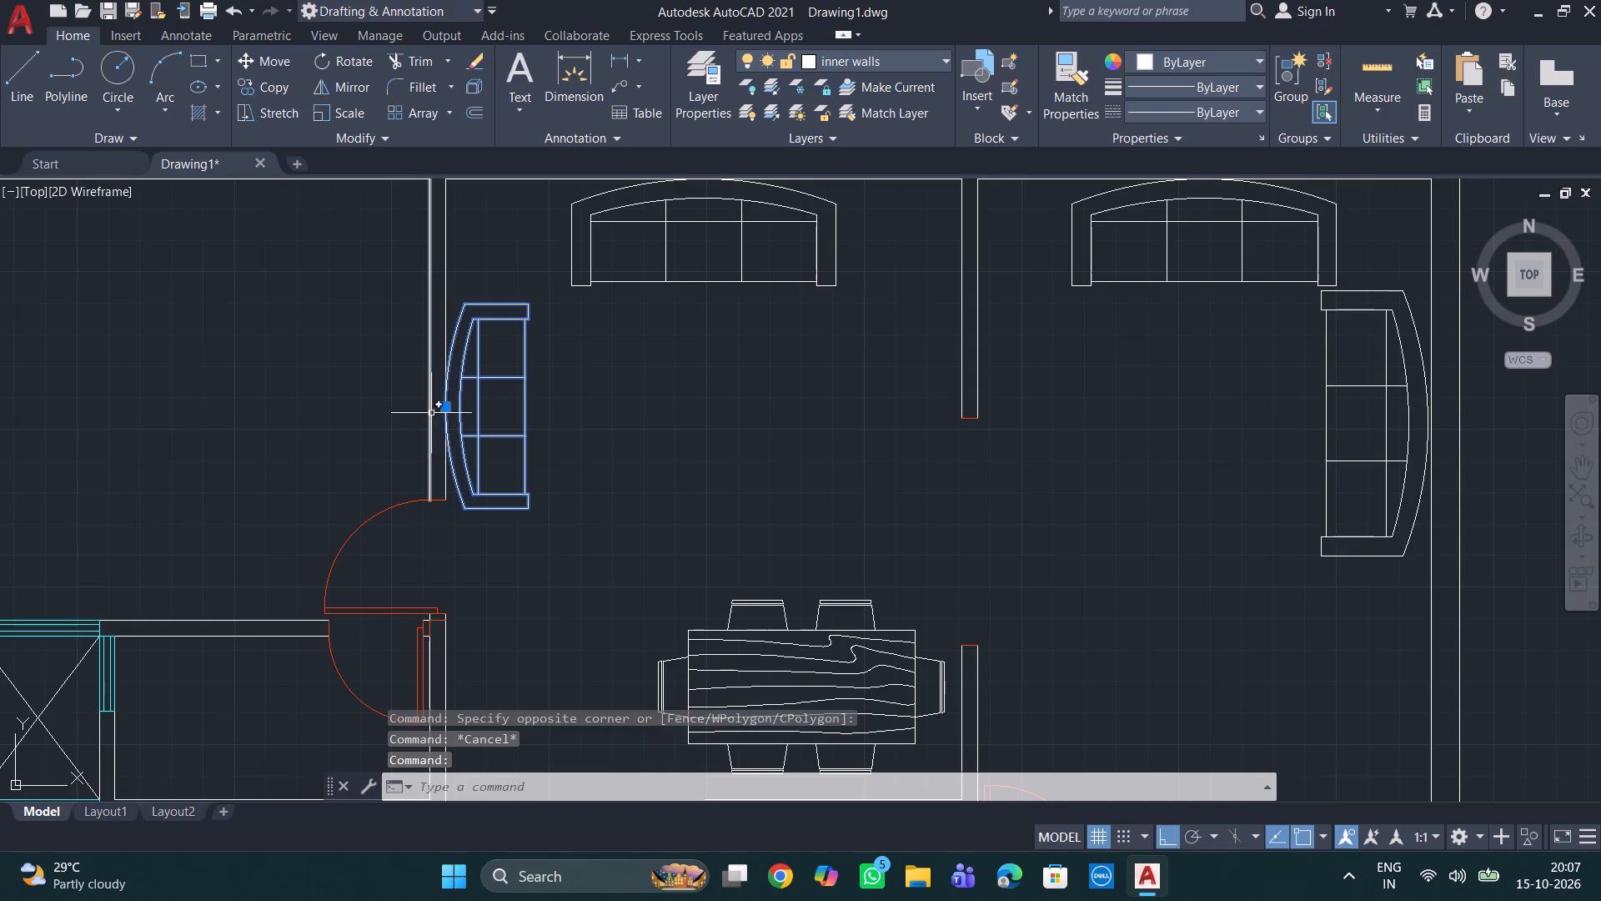
pyautogui.click(446, 410)
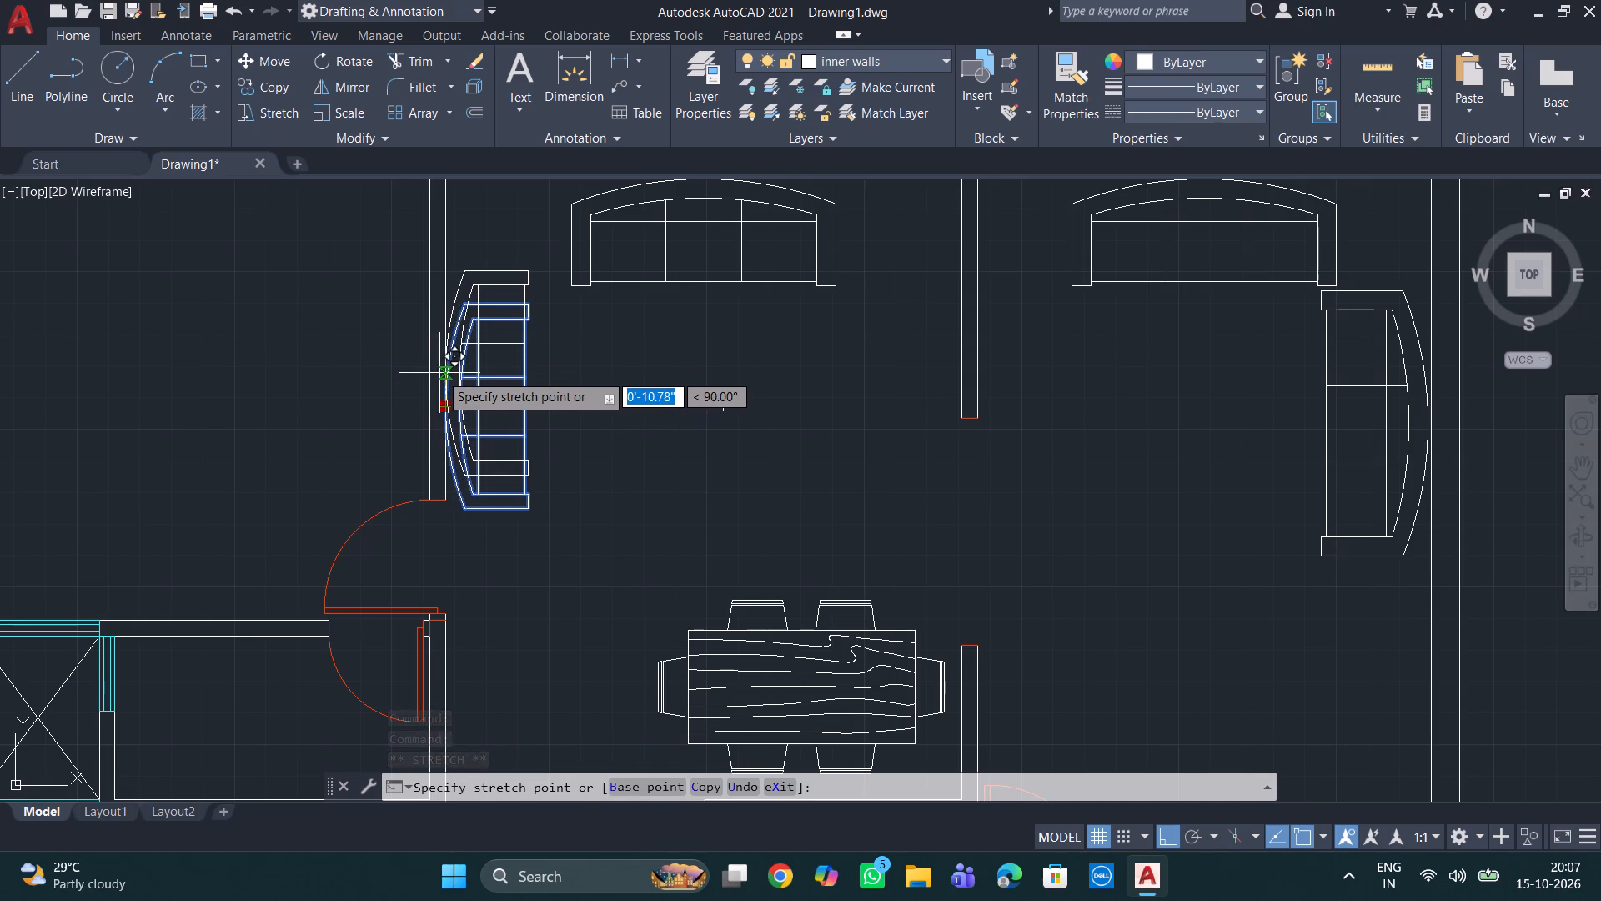
pyautogui.click(449, 384)
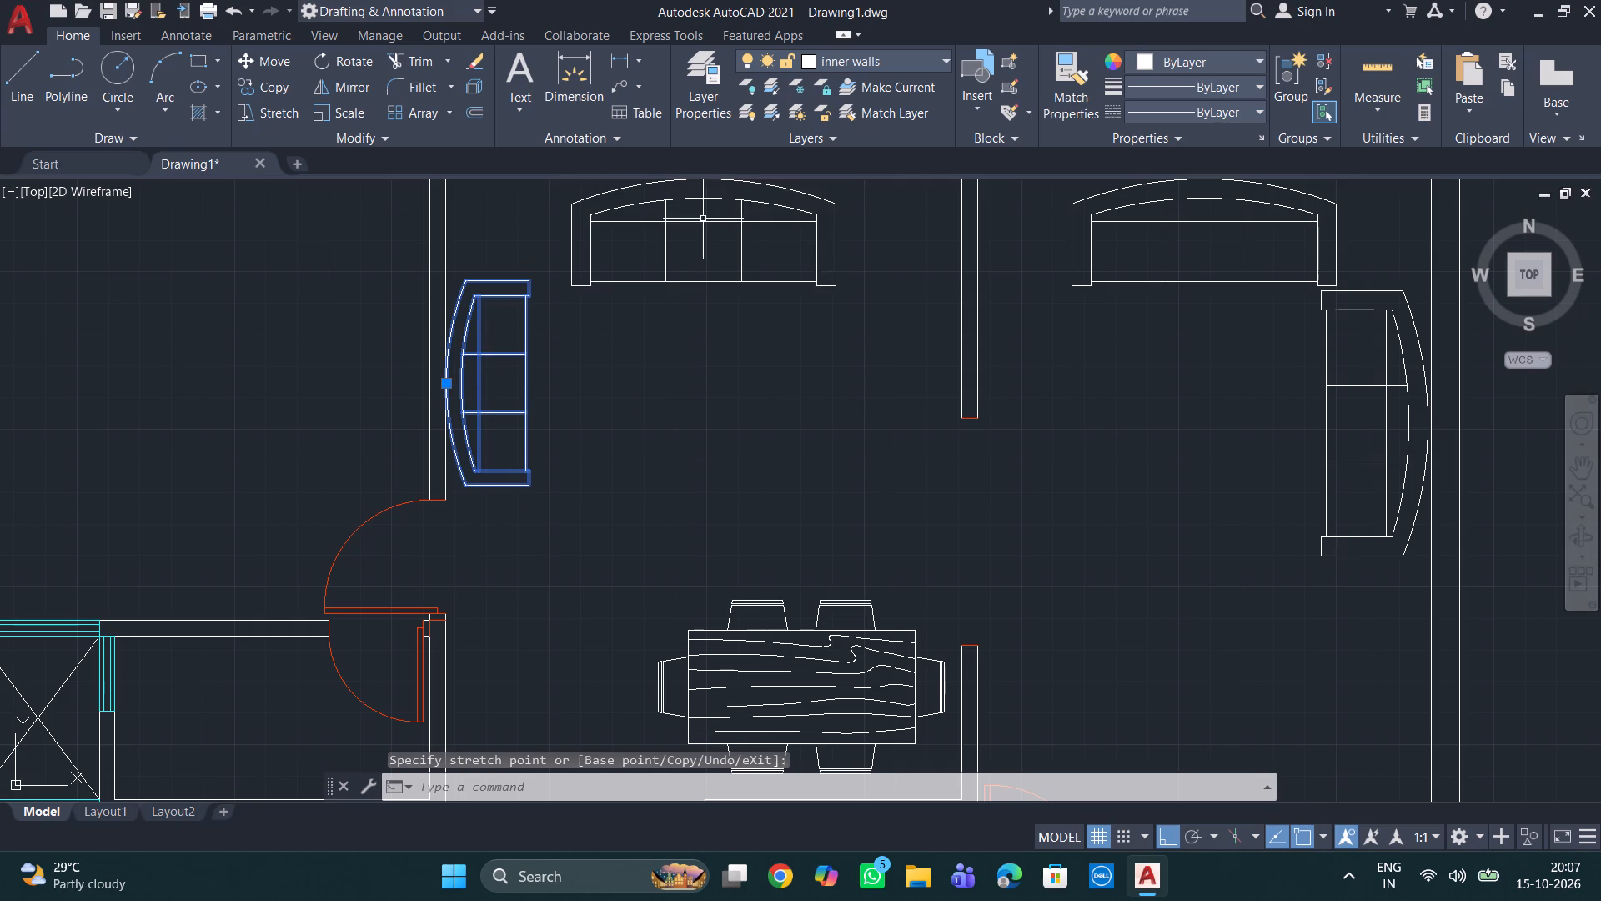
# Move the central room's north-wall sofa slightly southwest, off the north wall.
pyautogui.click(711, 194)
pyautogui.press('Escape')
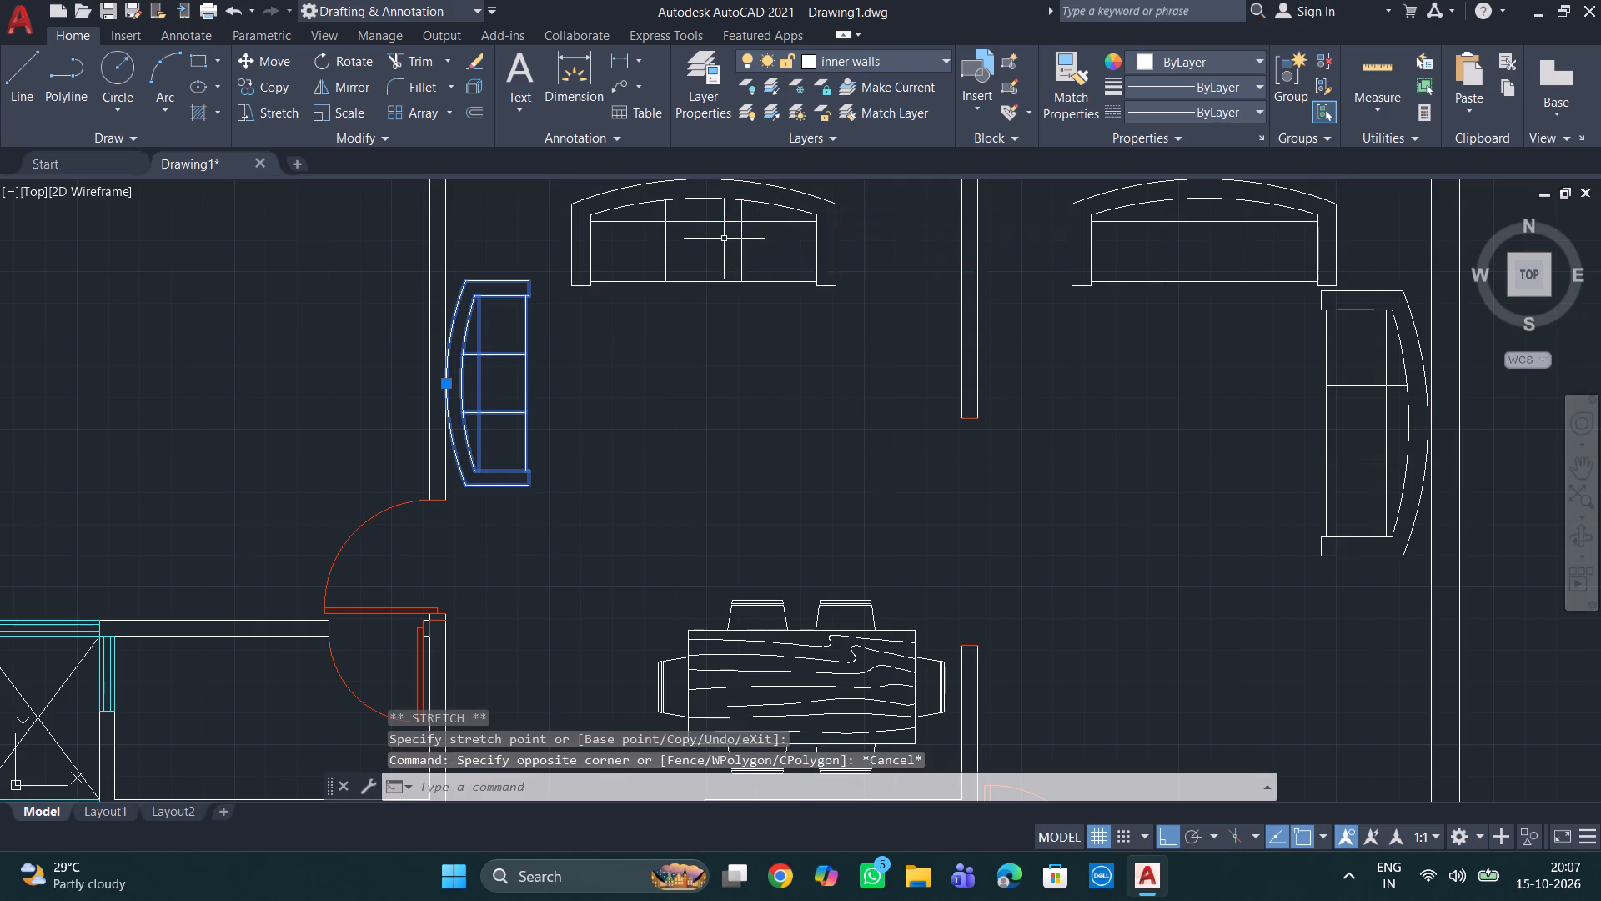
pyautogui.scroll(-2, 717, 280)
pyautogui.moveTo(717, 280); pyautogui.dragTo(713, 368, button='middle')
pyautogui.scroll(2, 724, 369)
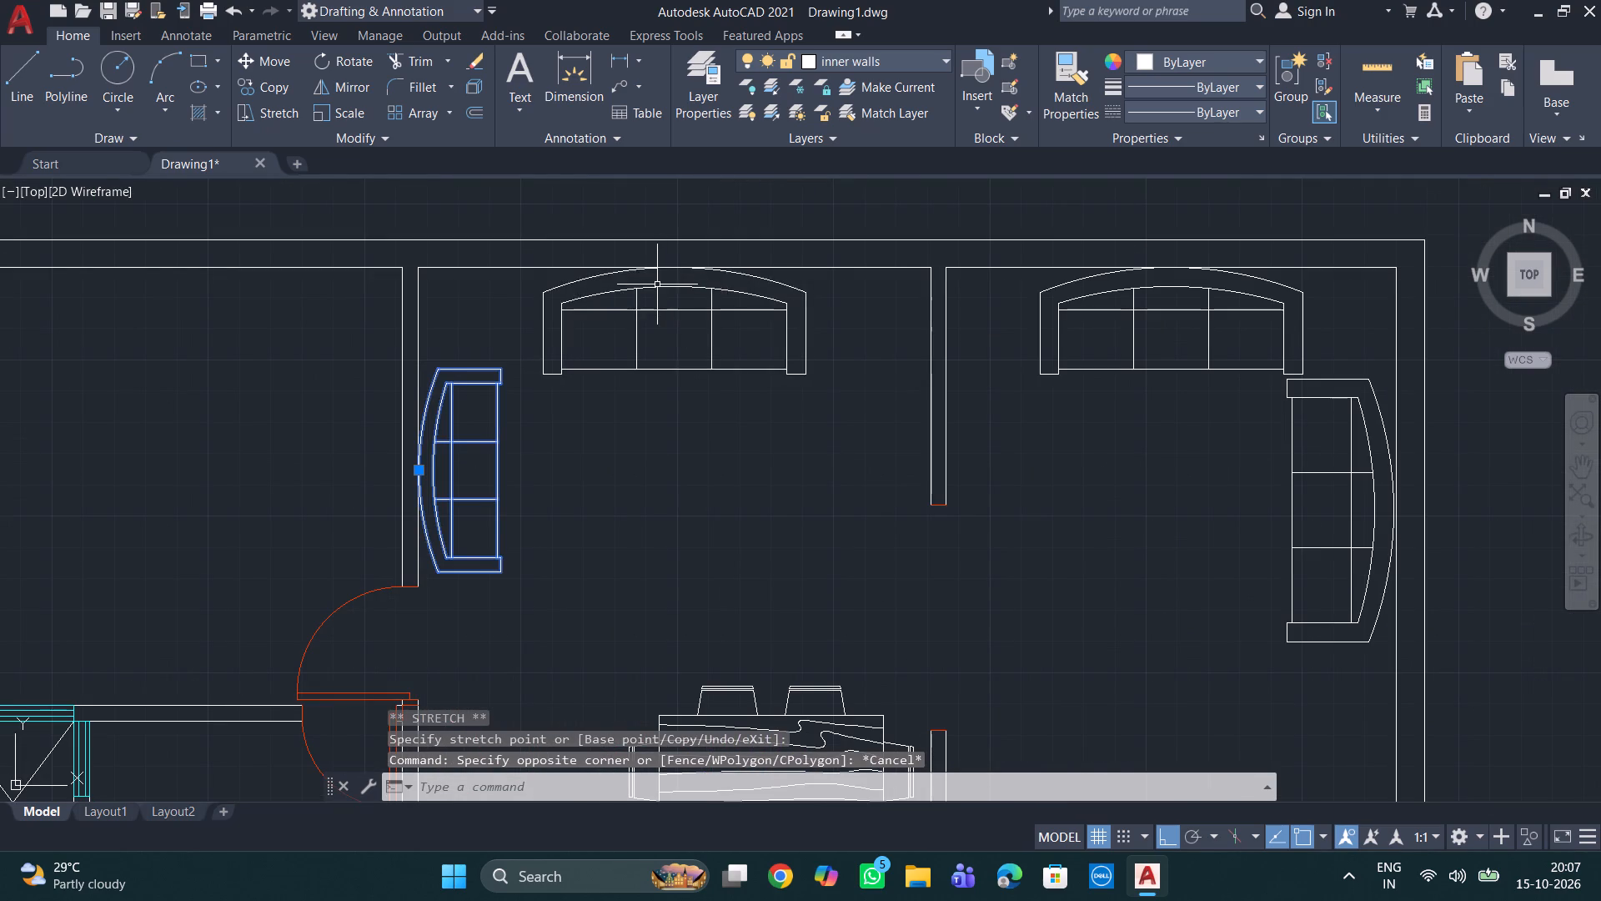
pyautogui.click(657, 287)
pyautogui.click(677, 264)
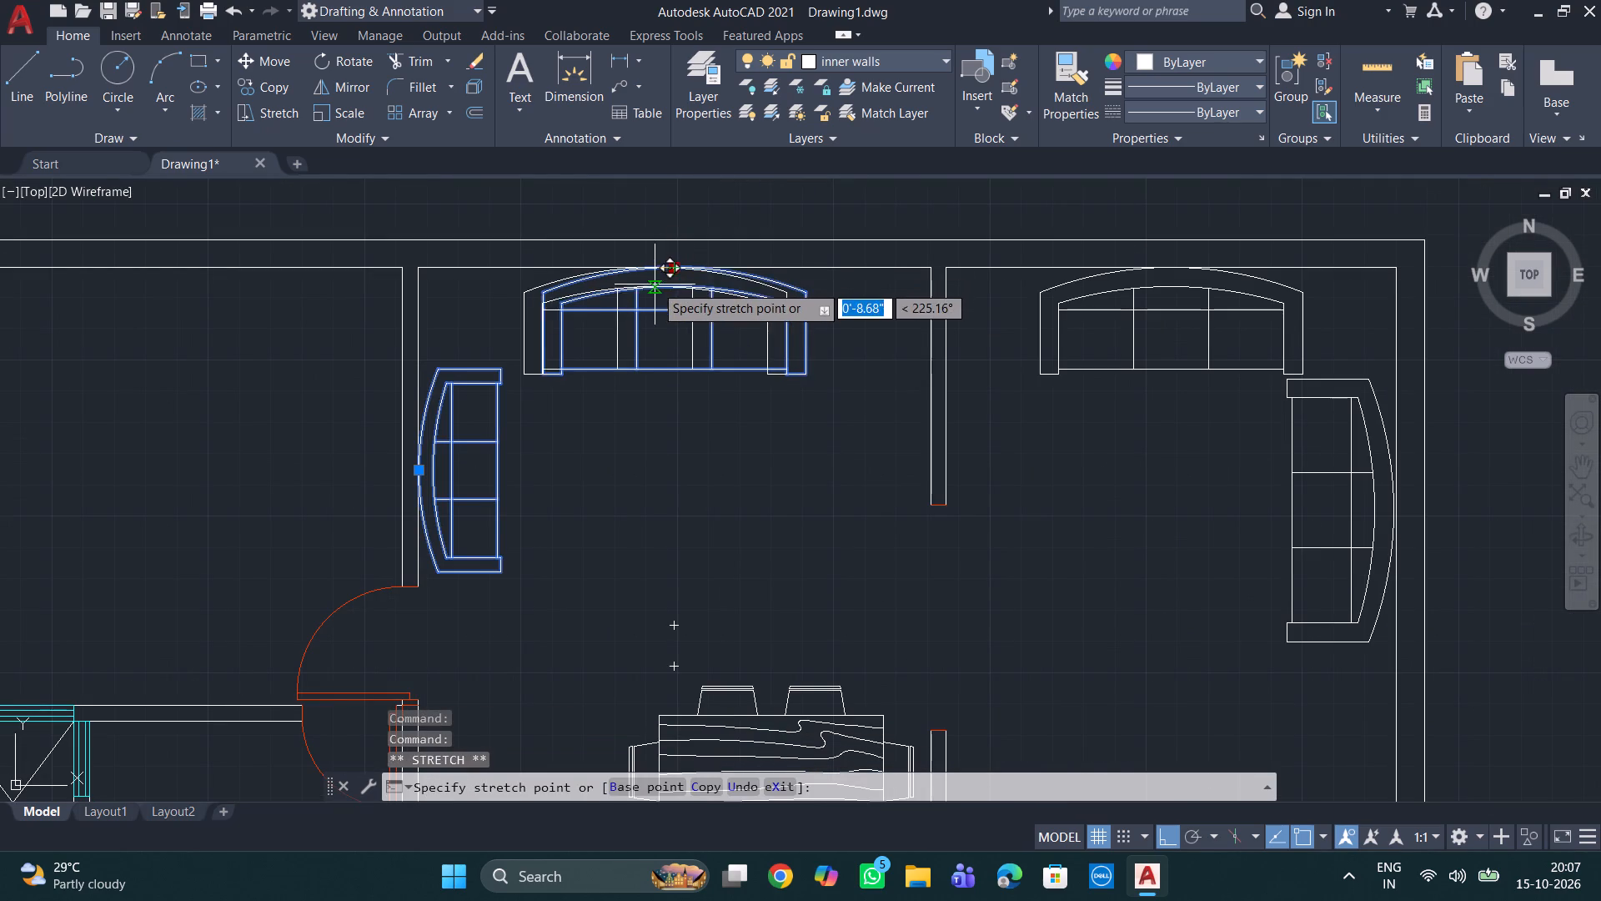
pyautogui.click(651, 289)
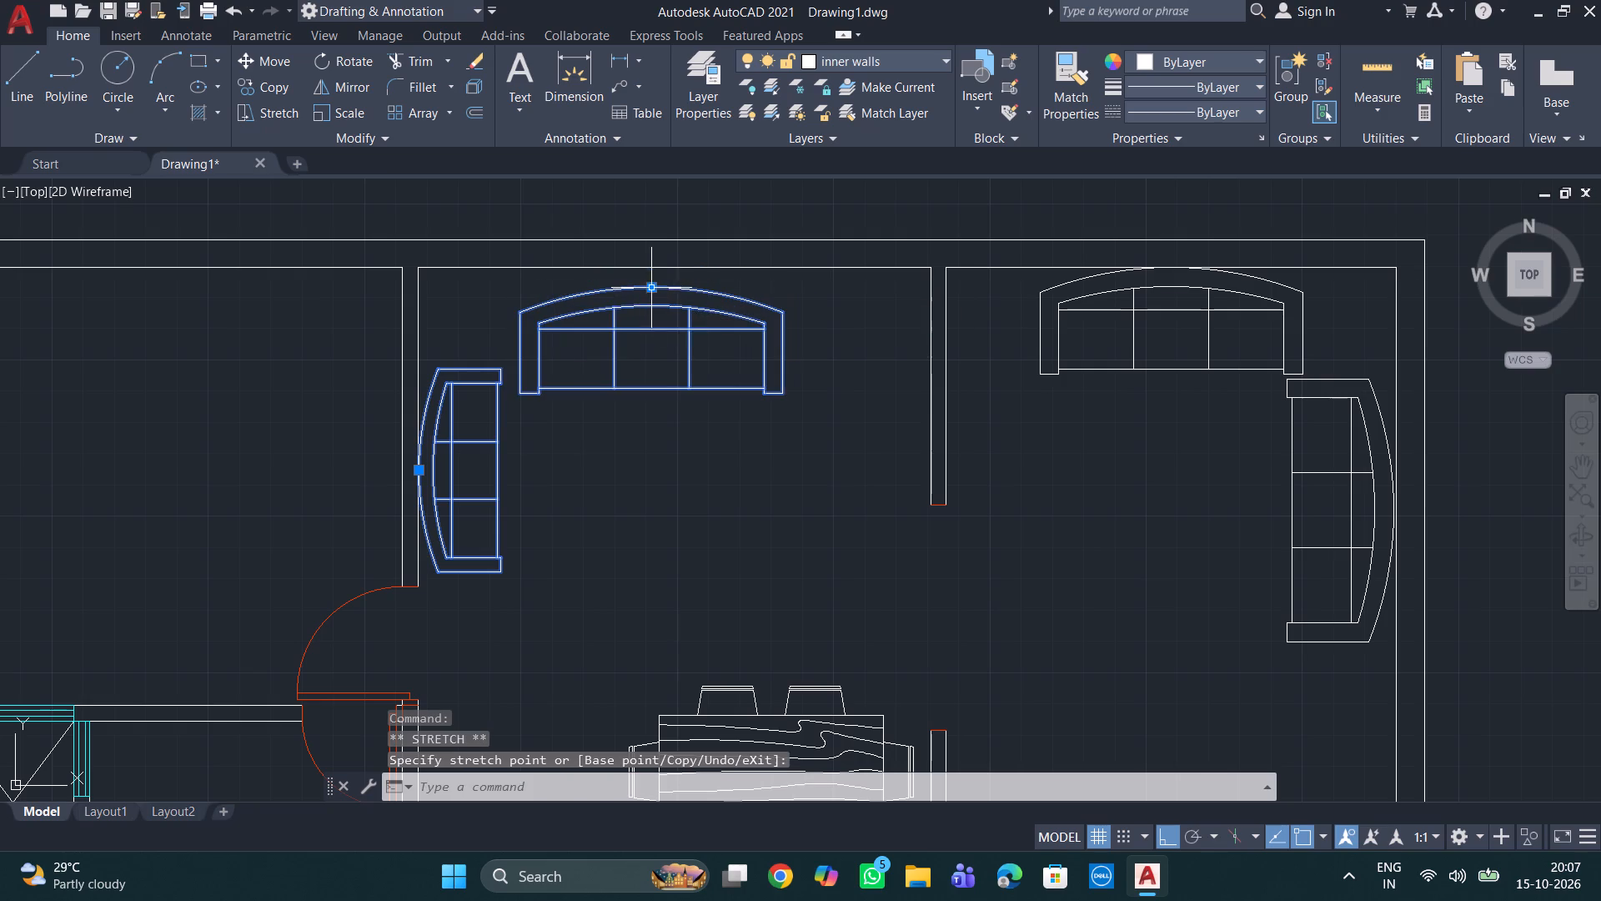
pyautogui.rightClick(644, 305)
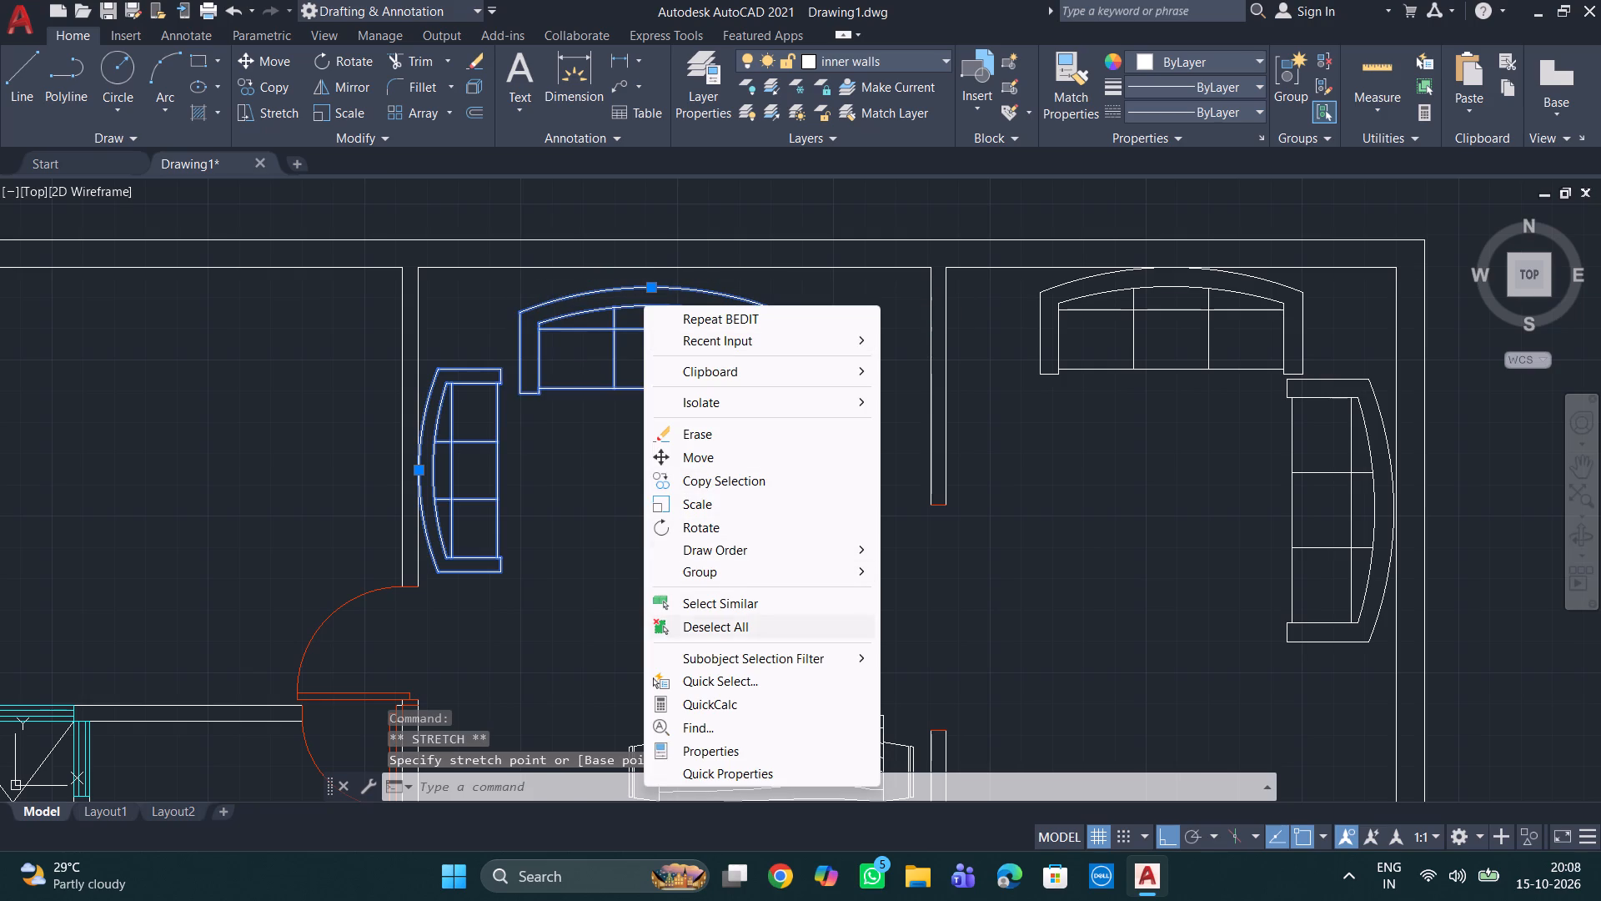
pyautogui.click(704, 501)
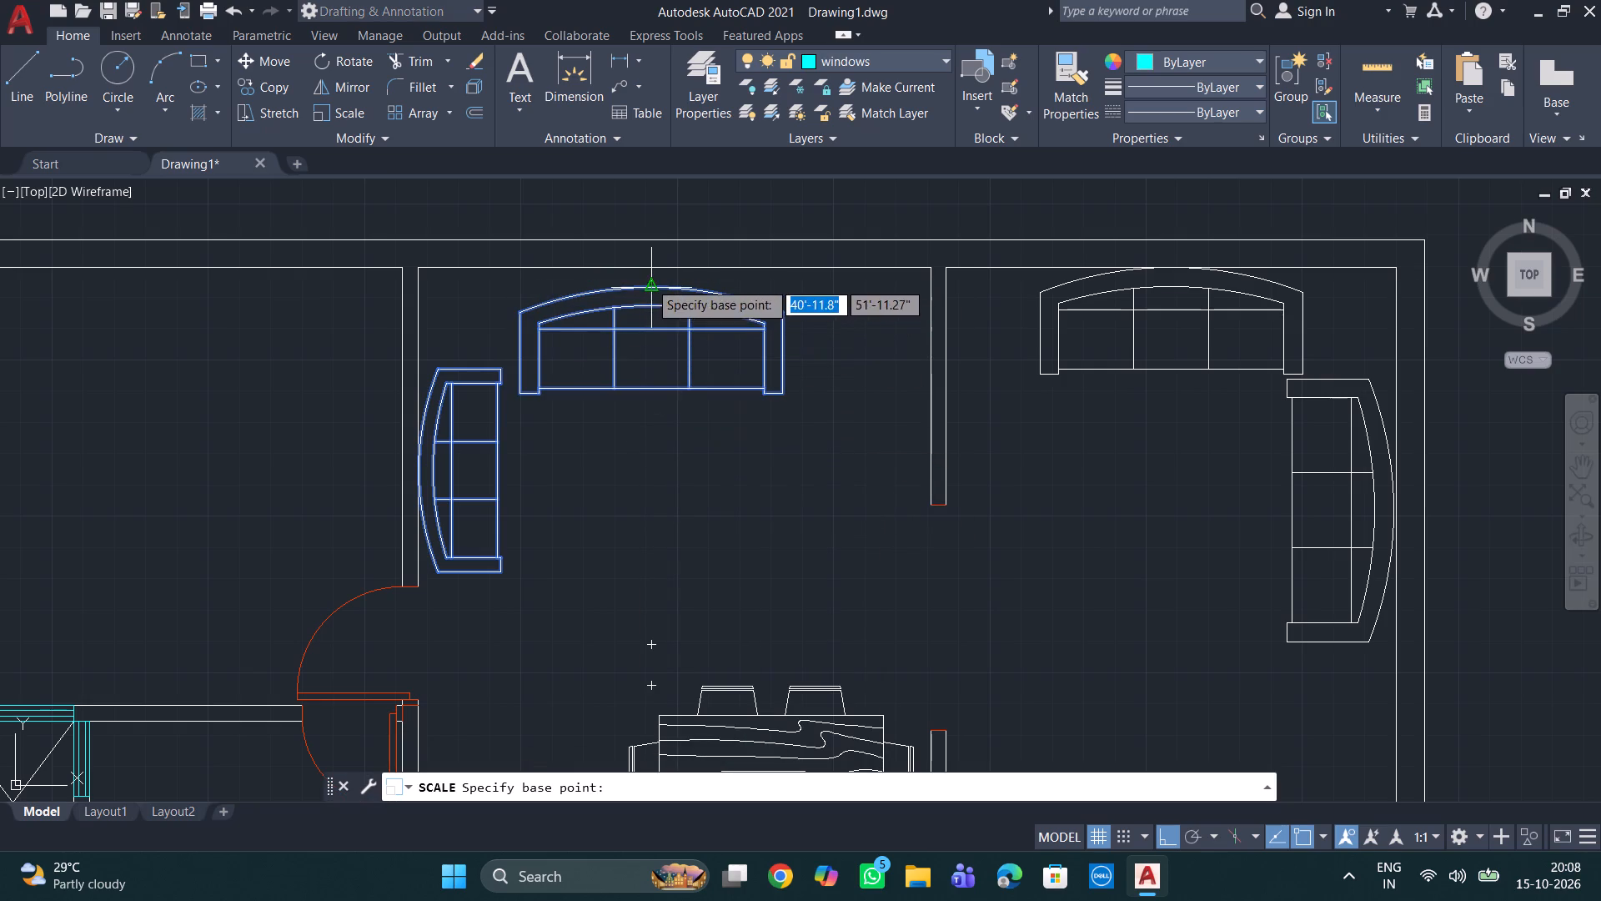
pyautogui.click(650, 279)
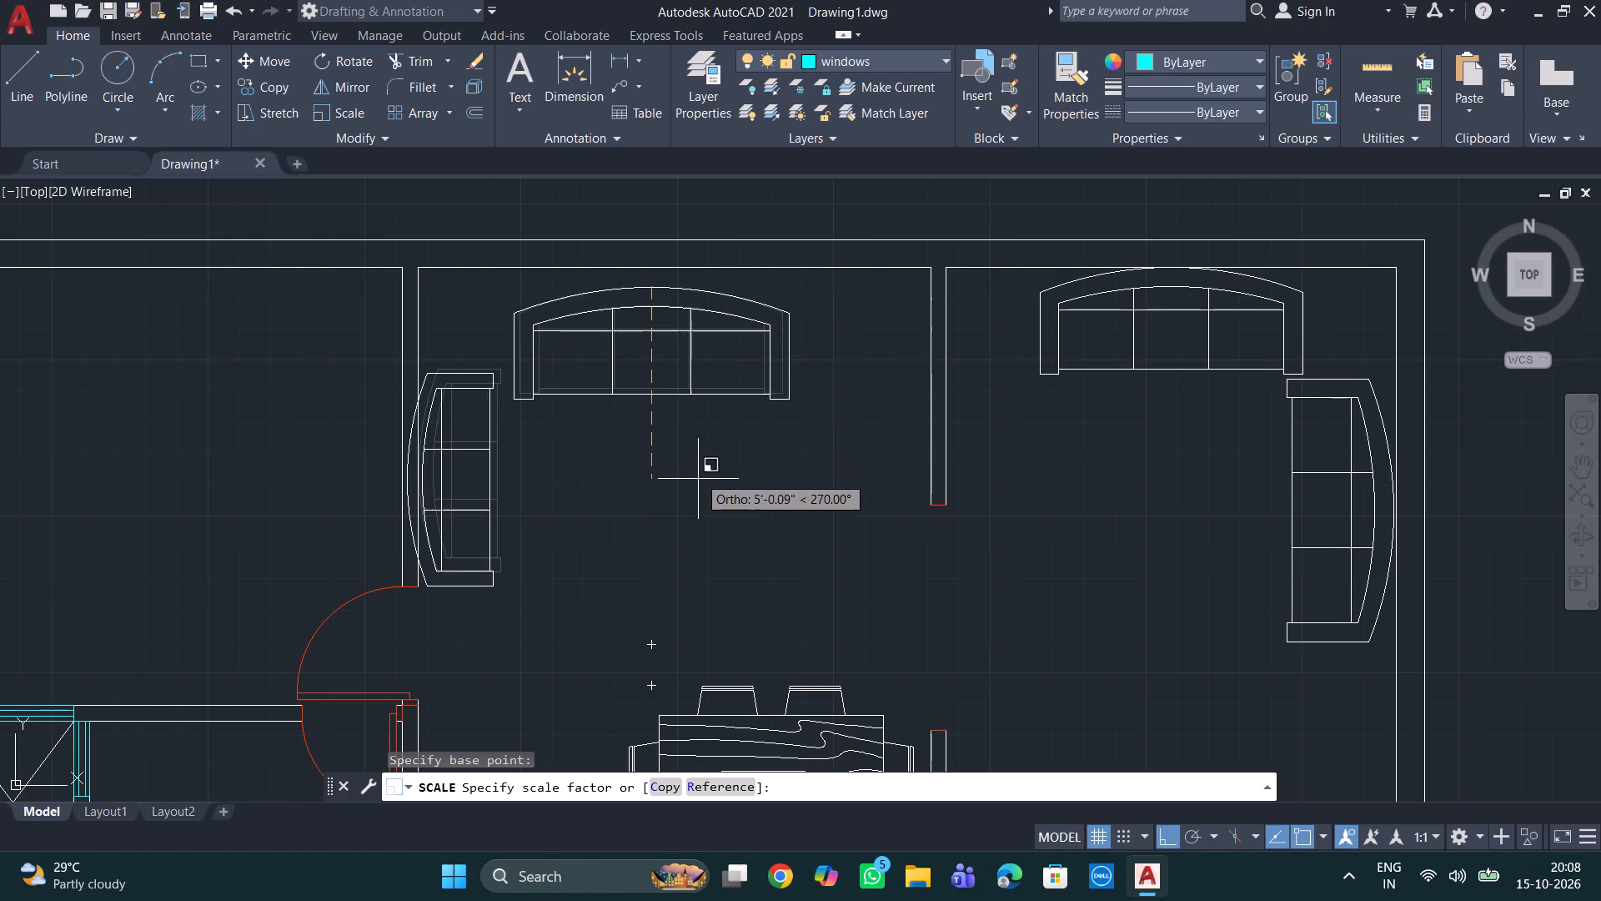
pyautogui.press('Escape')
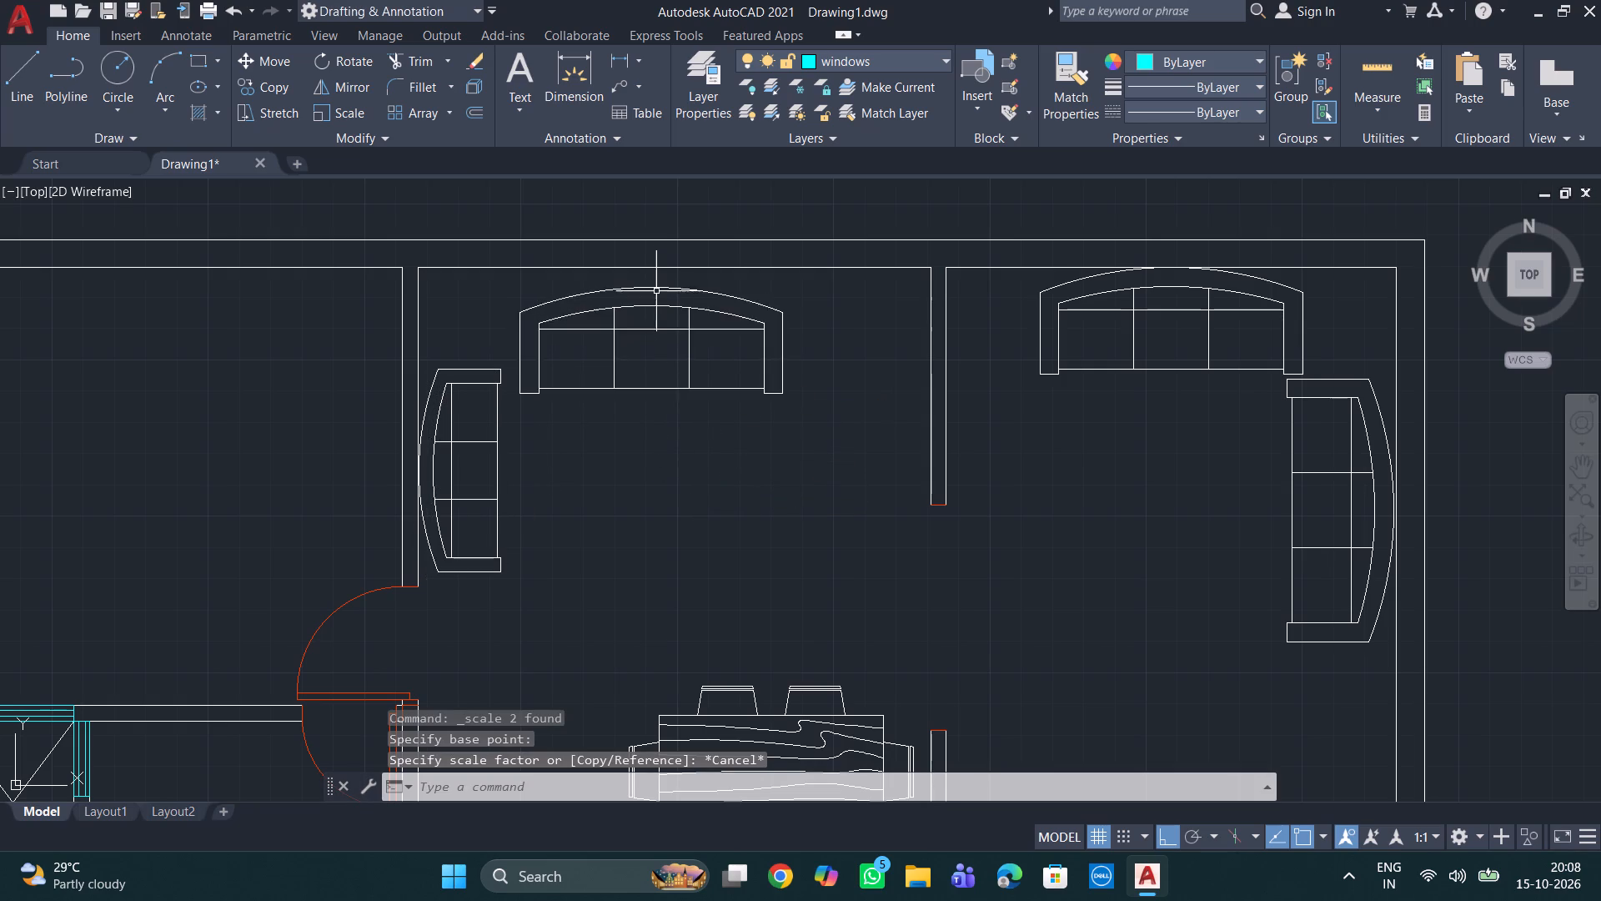
# Scale the central room's northern sofa down about the midpoint of its back to roughly the west-wall sofa's size.
pyautogui.click(656, 287)
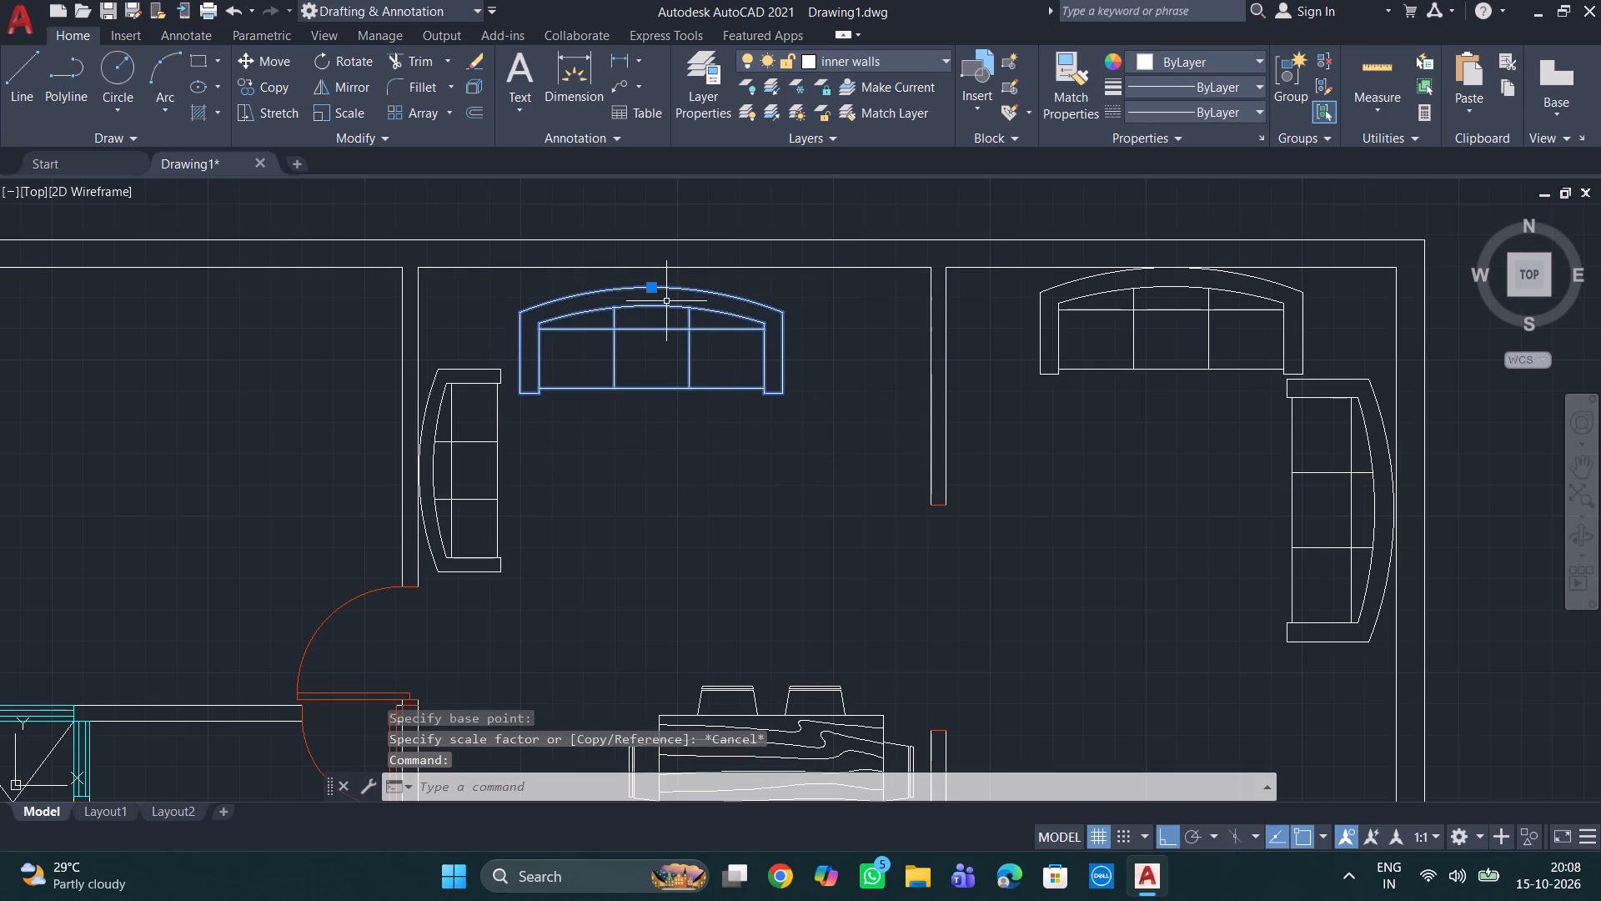
pyautogui.rightClick(652, 299)
pyautogui.click(725, 526)
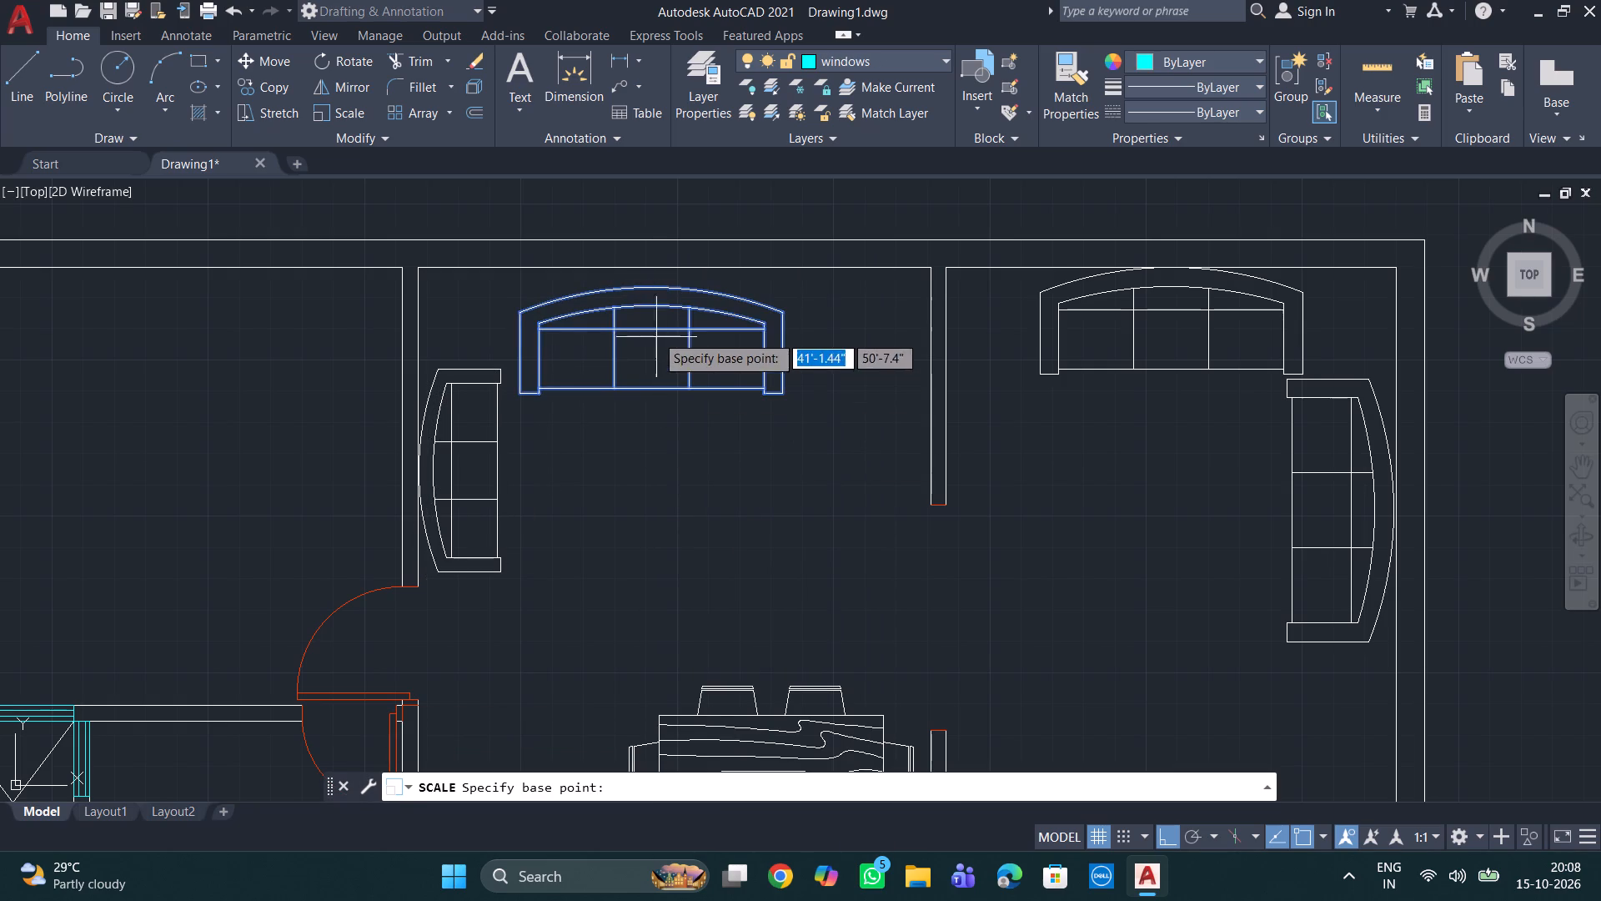
pyautogui.click(647, 291)
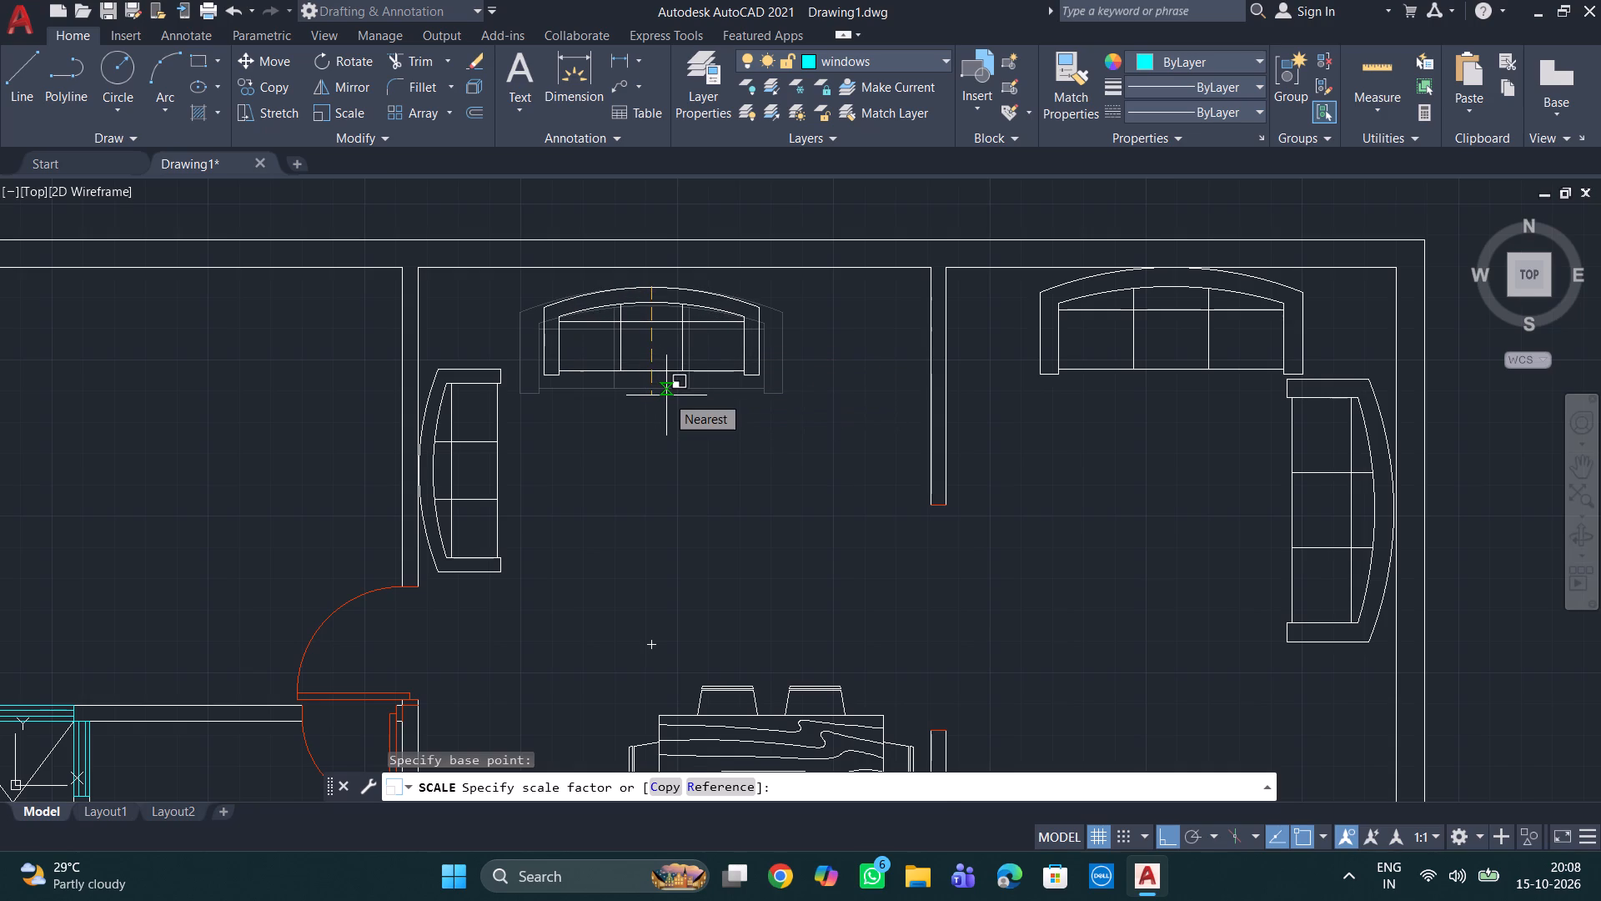
pyautogui.click(666, 395)
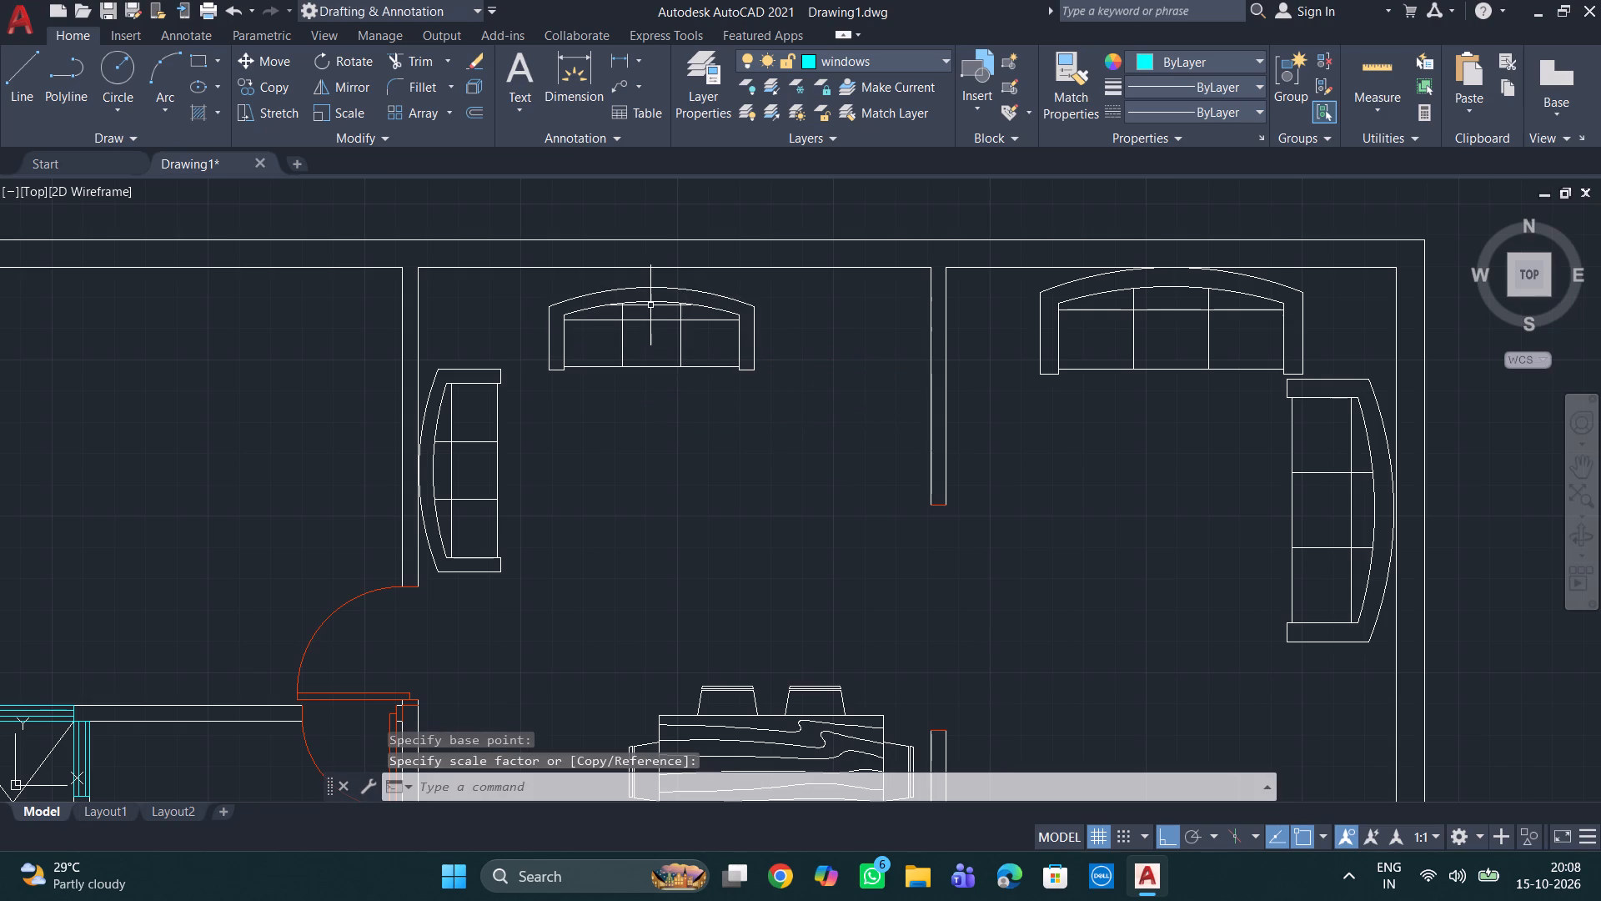
# Move the reduced northern sofa slightly west so the midpoint of its back sits on the central room's north wall.
pyautogui.click(650, 301)
pyautogui.click(650, 283)
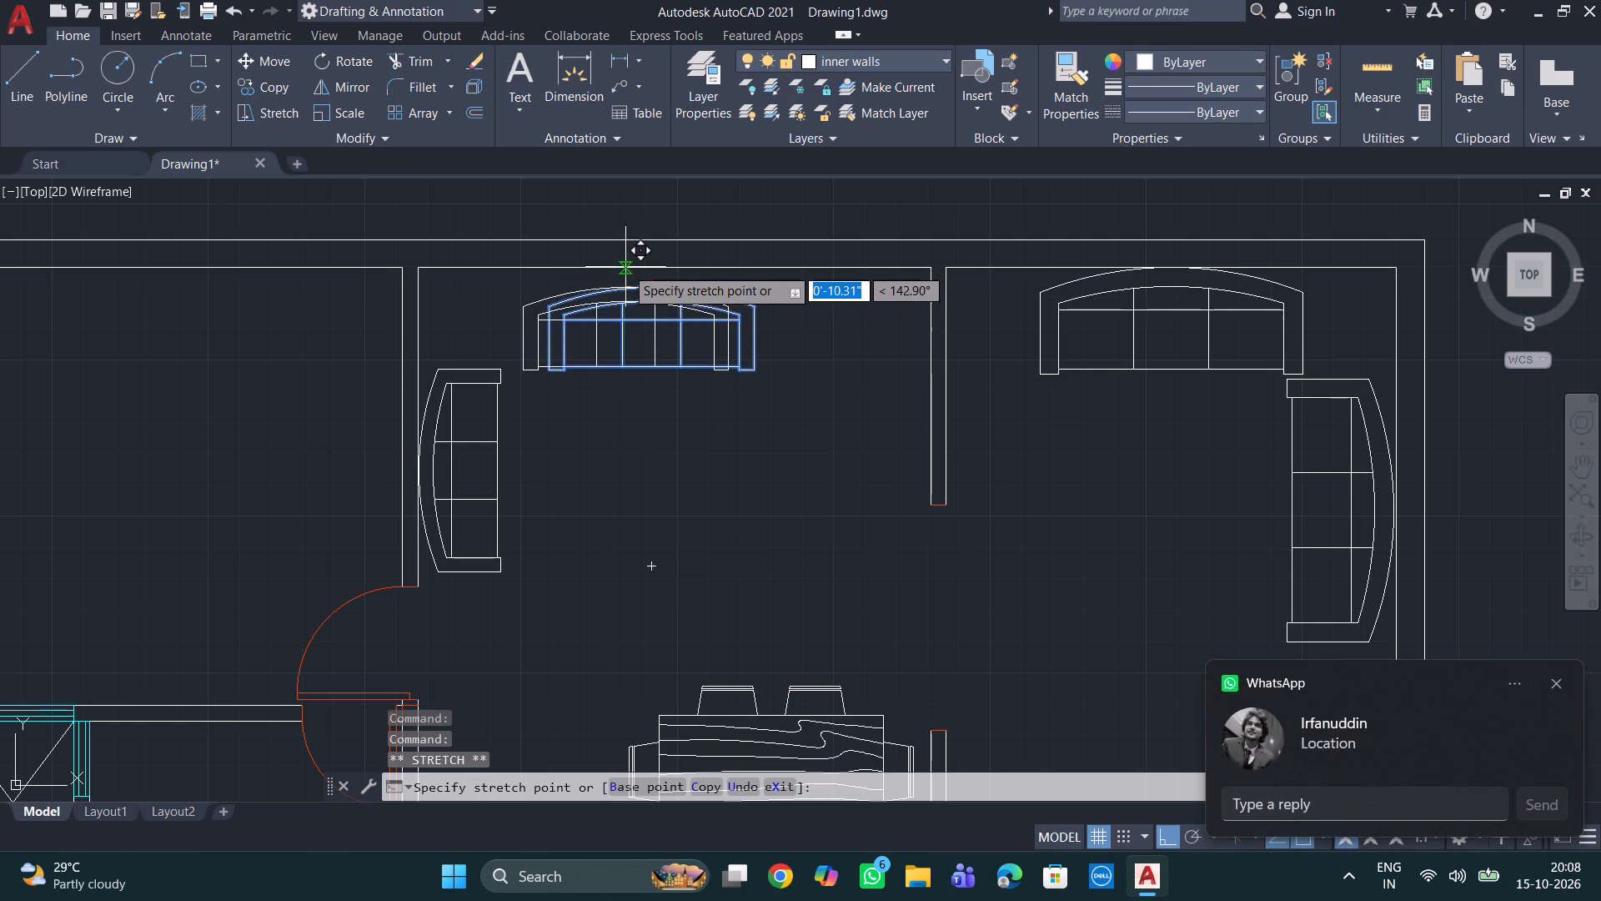
pyautogui.click(620, 269)
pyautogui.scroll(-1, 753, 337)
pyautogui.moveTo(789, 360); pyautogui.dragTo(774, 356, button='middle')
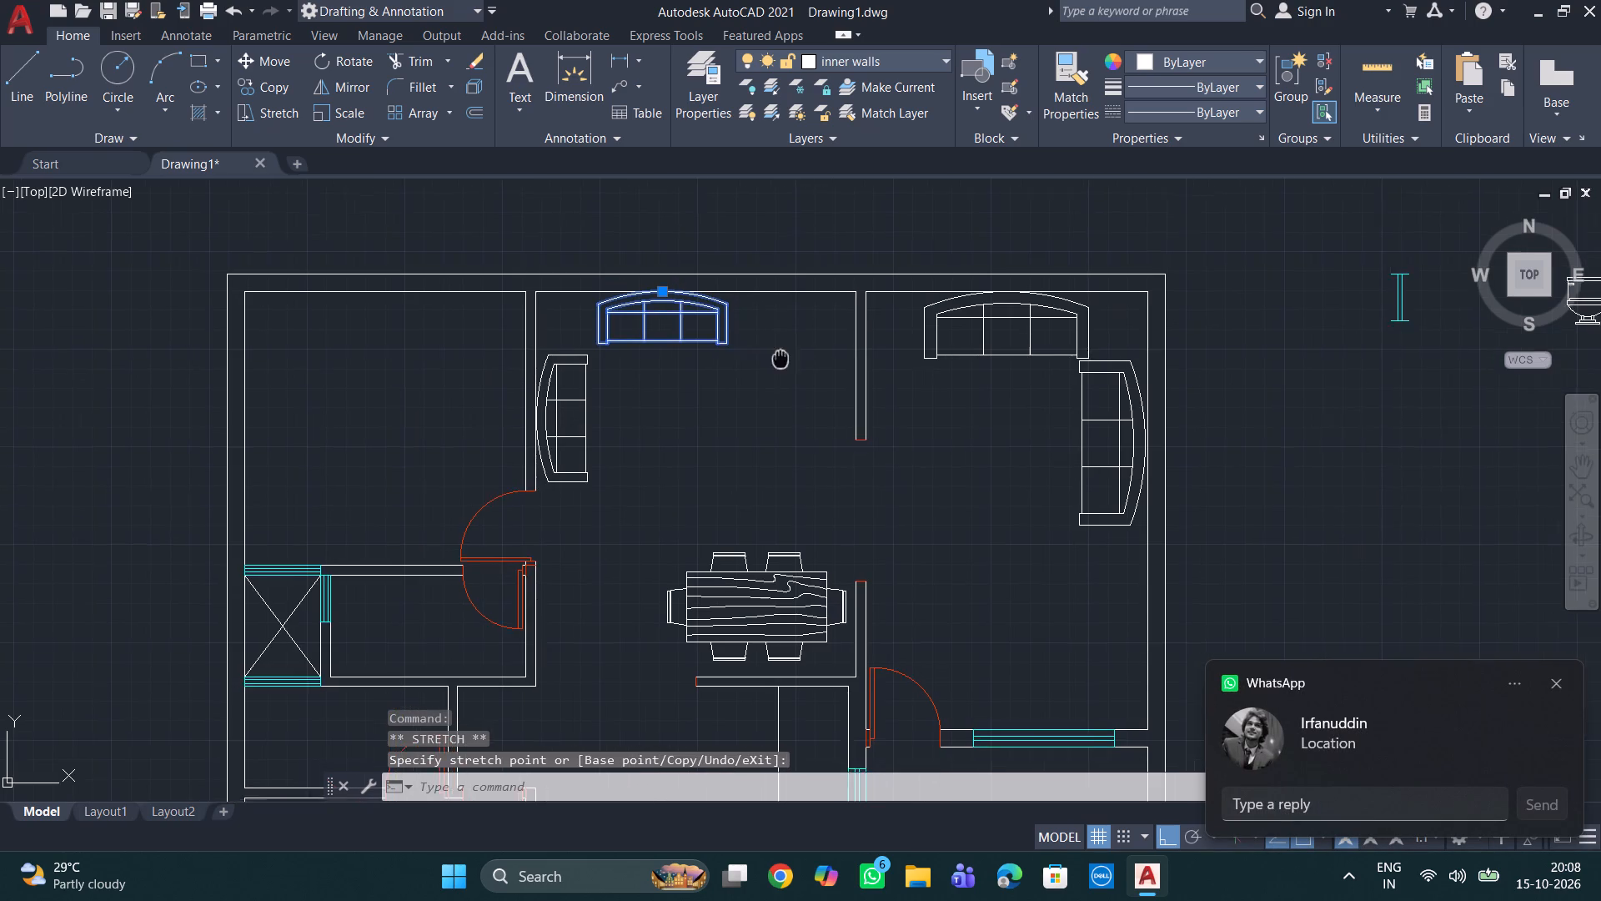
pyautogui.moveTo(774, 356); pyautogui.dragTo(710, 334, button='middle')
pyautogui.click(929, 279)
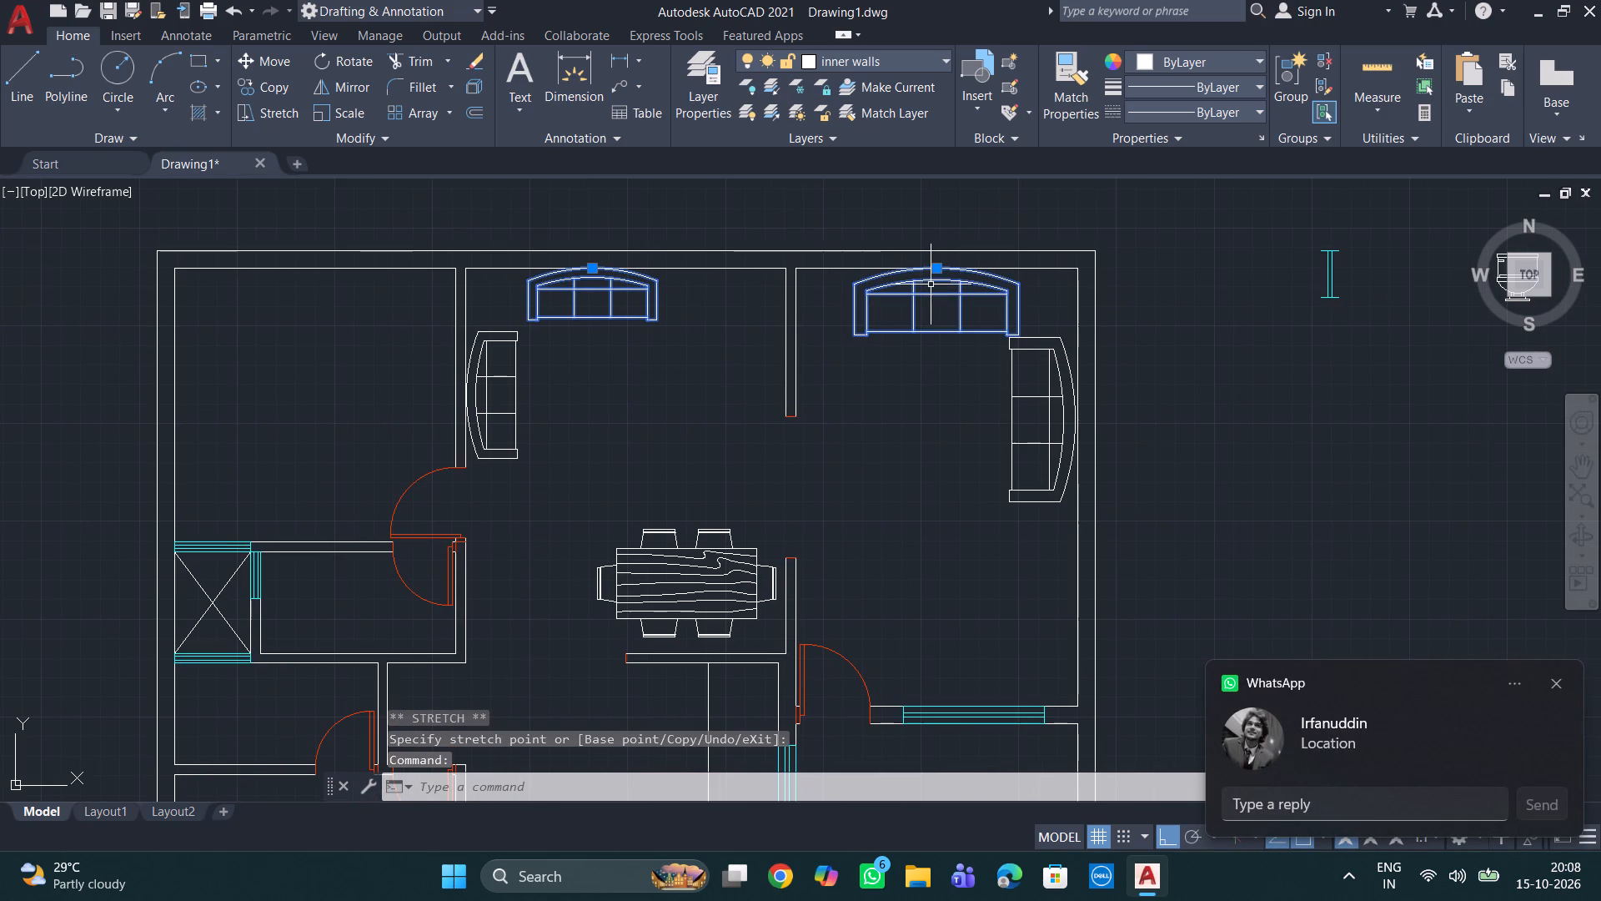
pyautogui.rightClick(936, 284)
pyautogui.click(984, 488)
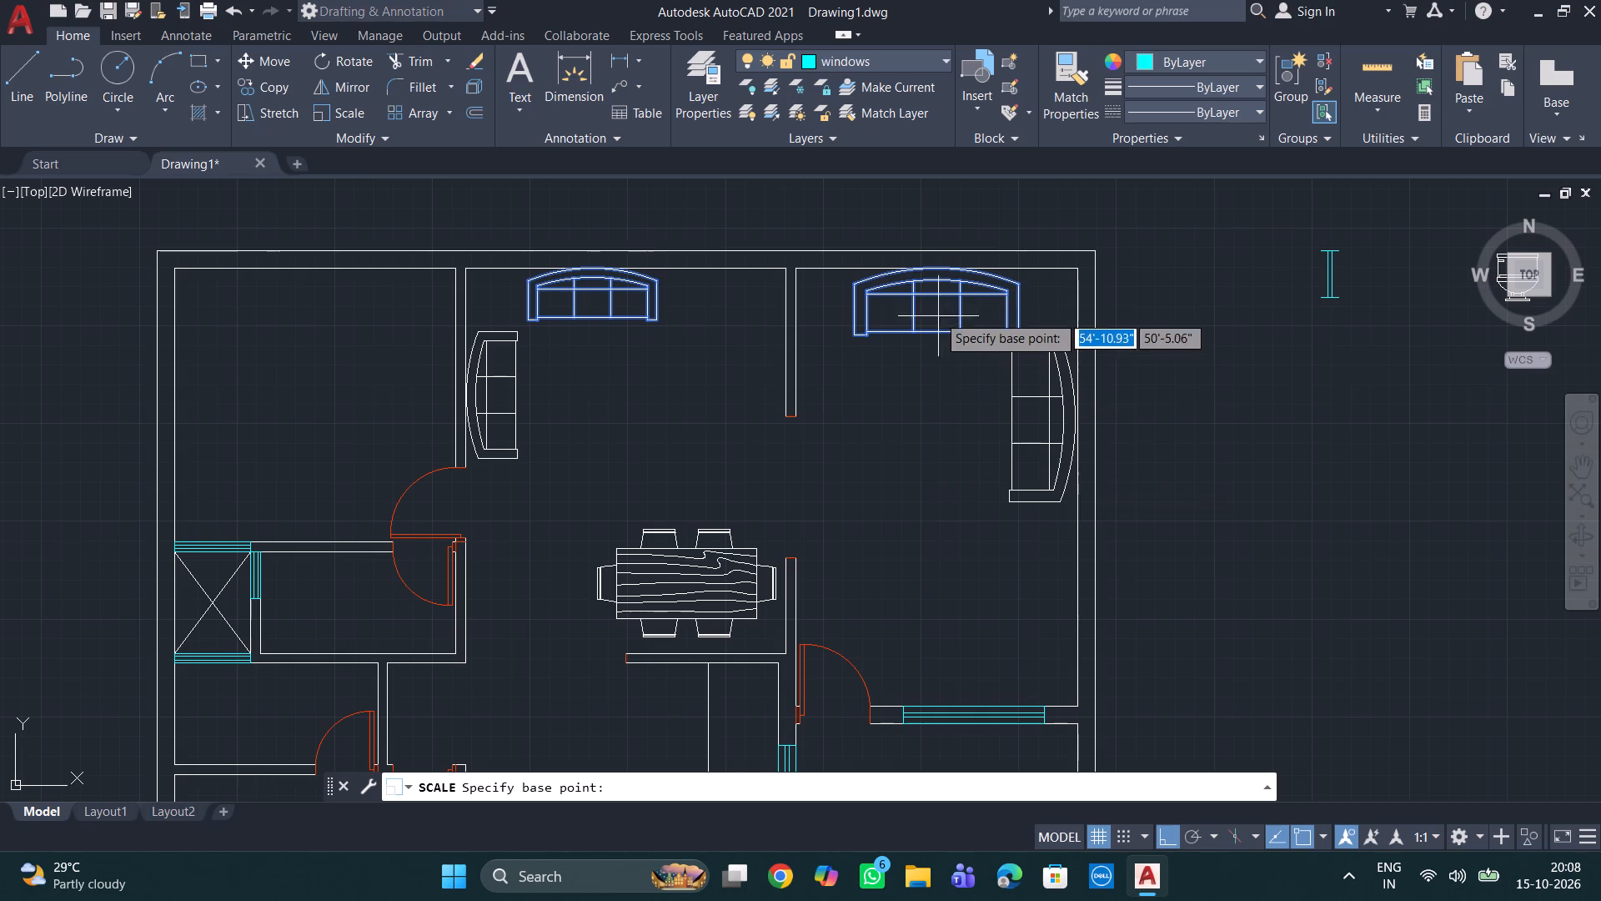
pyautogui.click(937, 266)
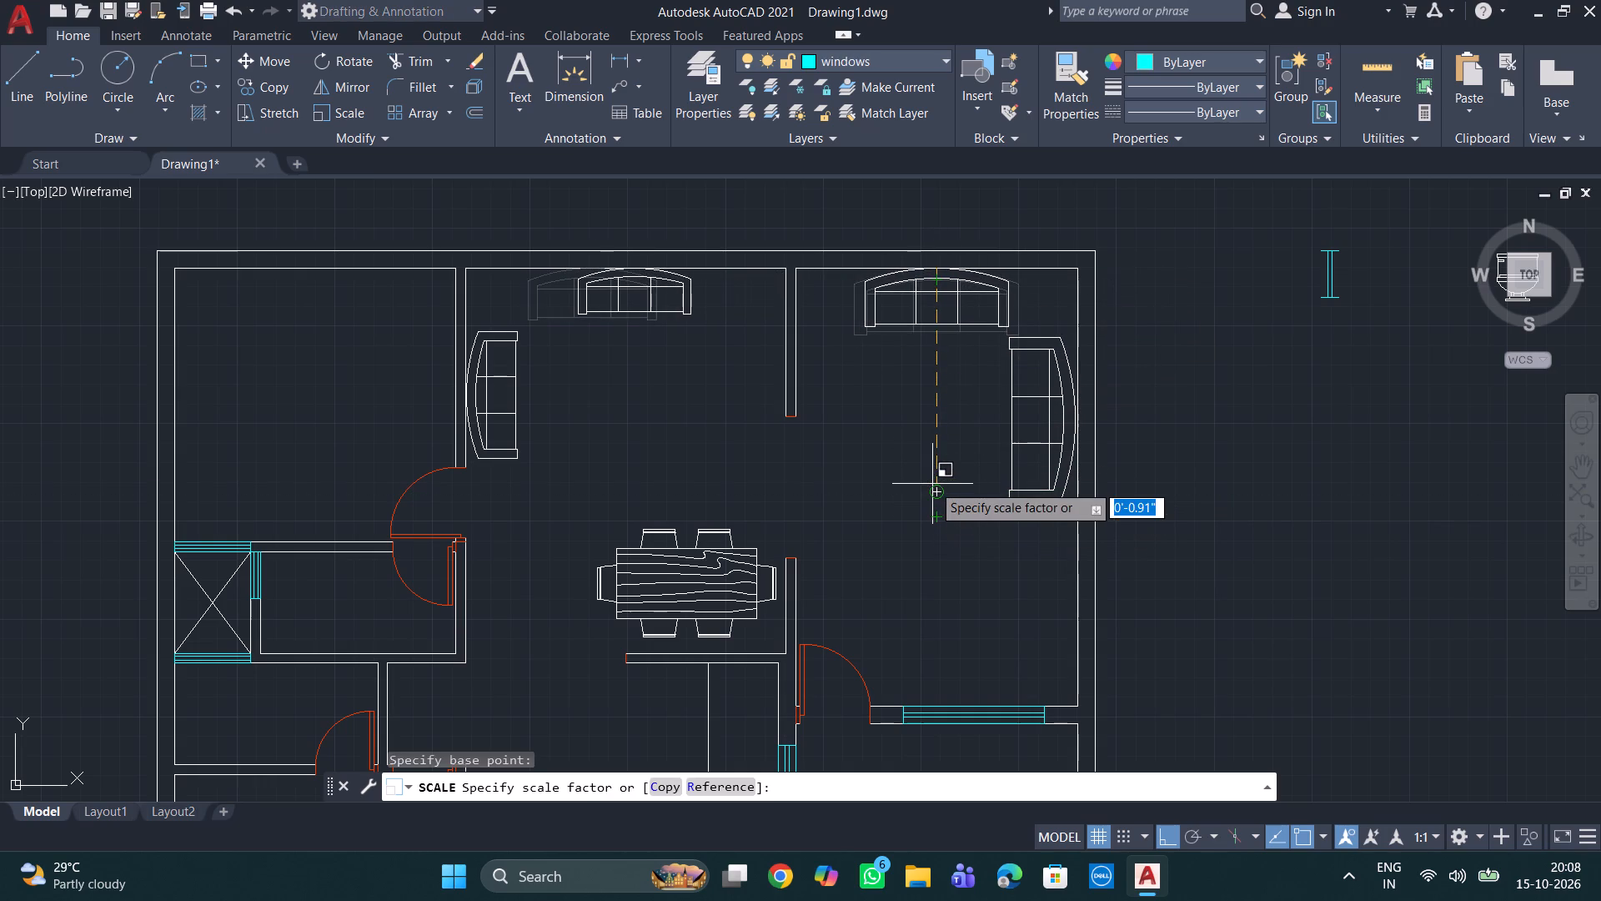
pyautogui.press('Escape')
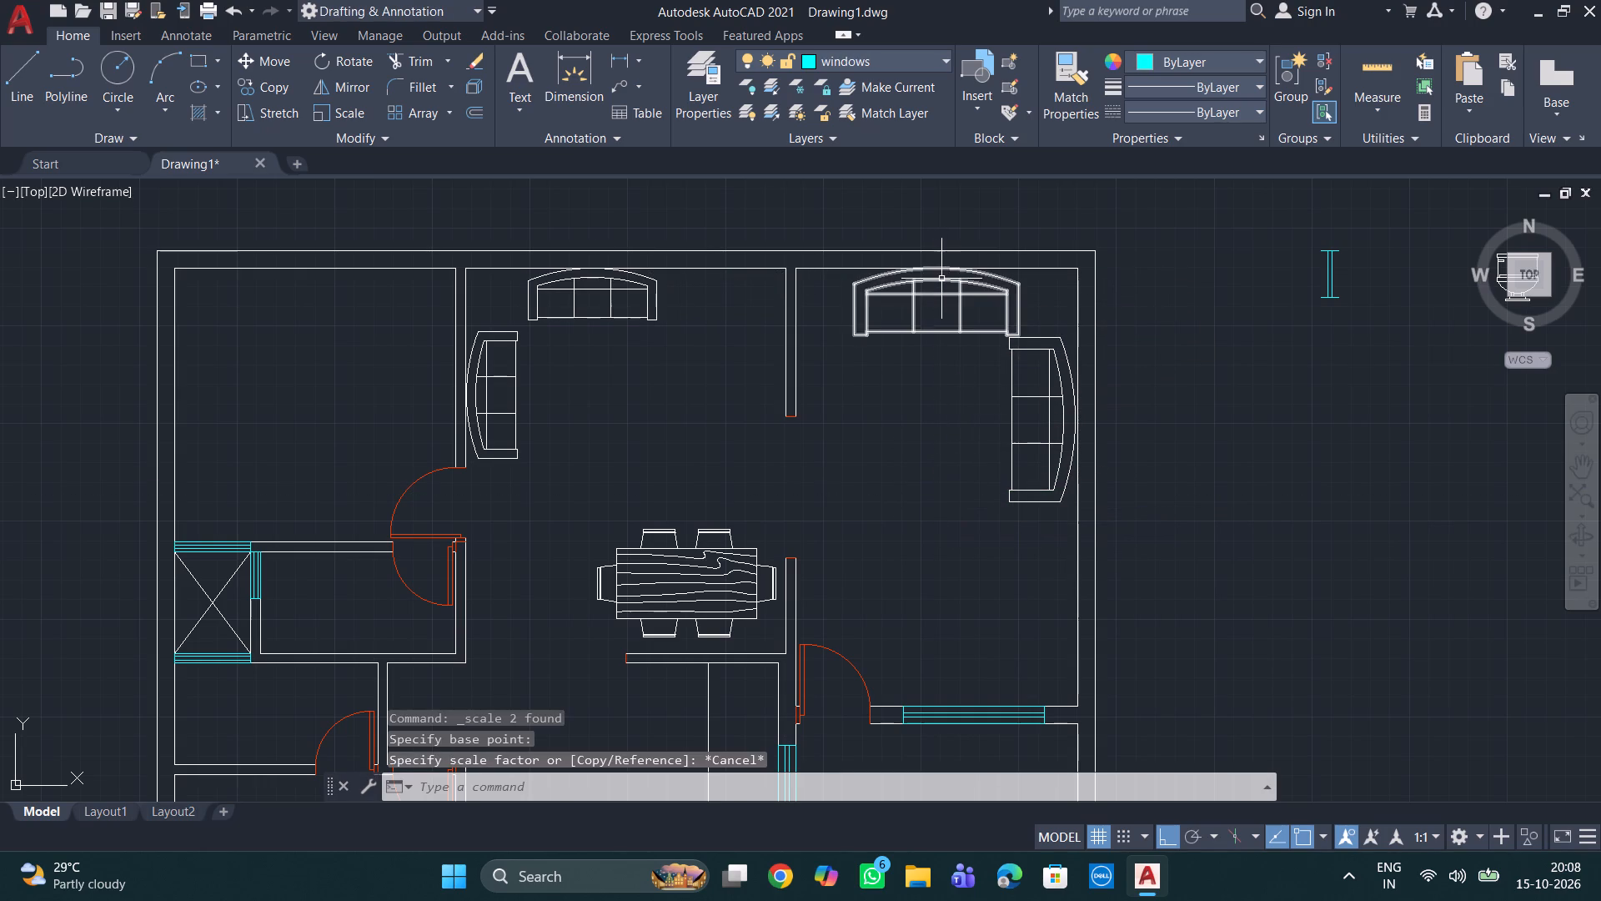
# Scale the northeast room's north-wall sofa down slightly about the midpoint of its back.
pyautogui.click(941, 279)
pyautogui.rightClick(944, 284)
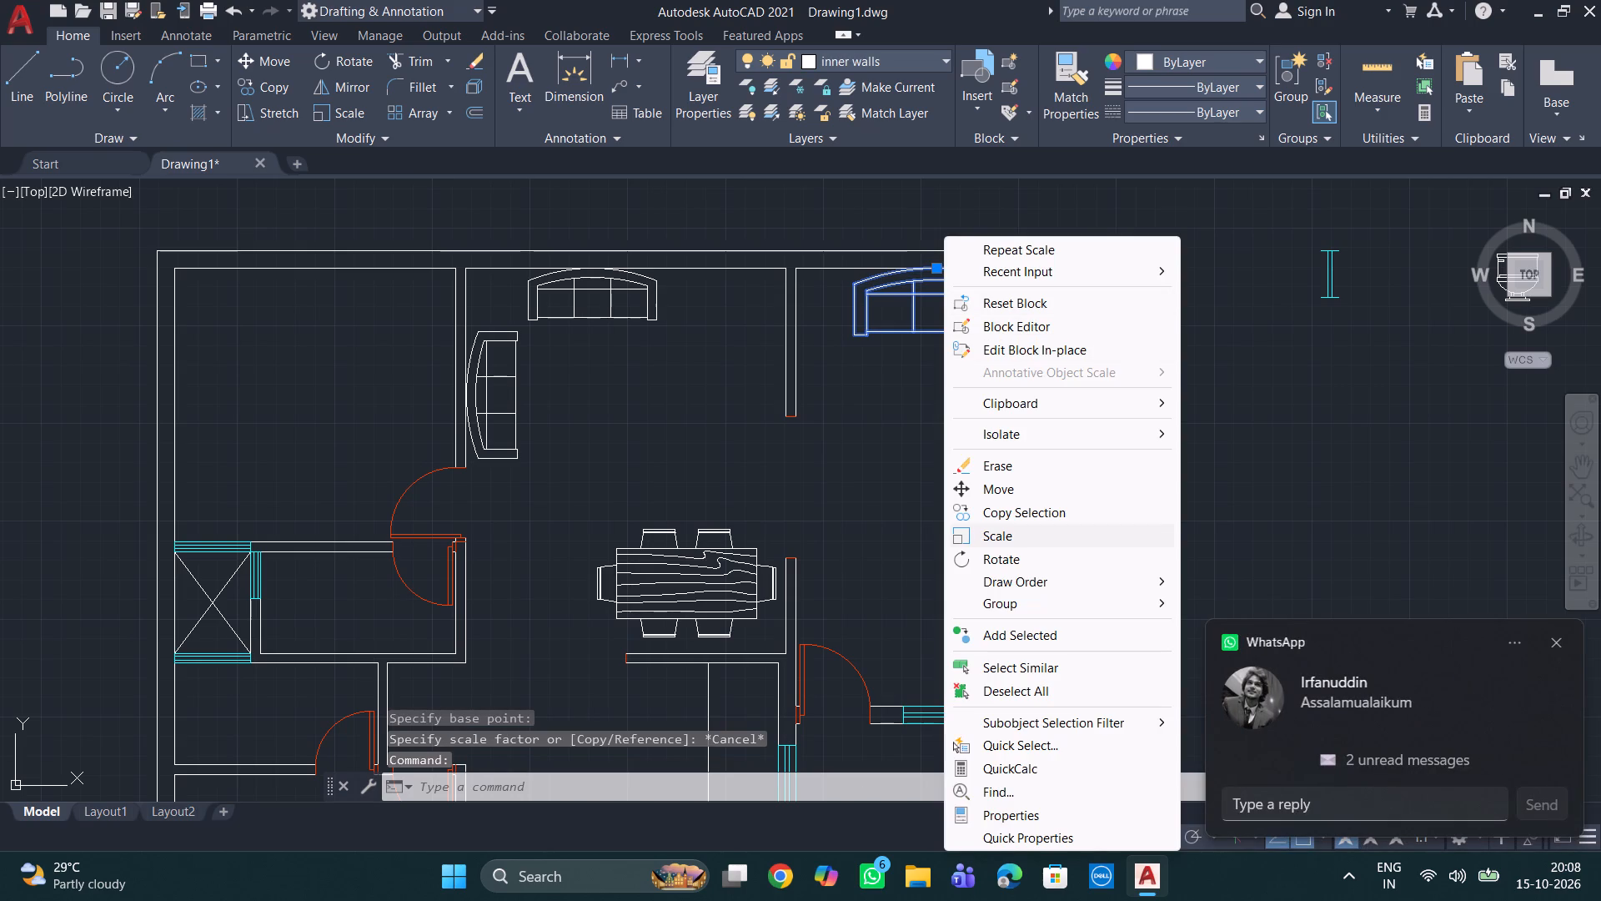
pyautogui.click(1020, 537)
pyautogui.click(937, 268)
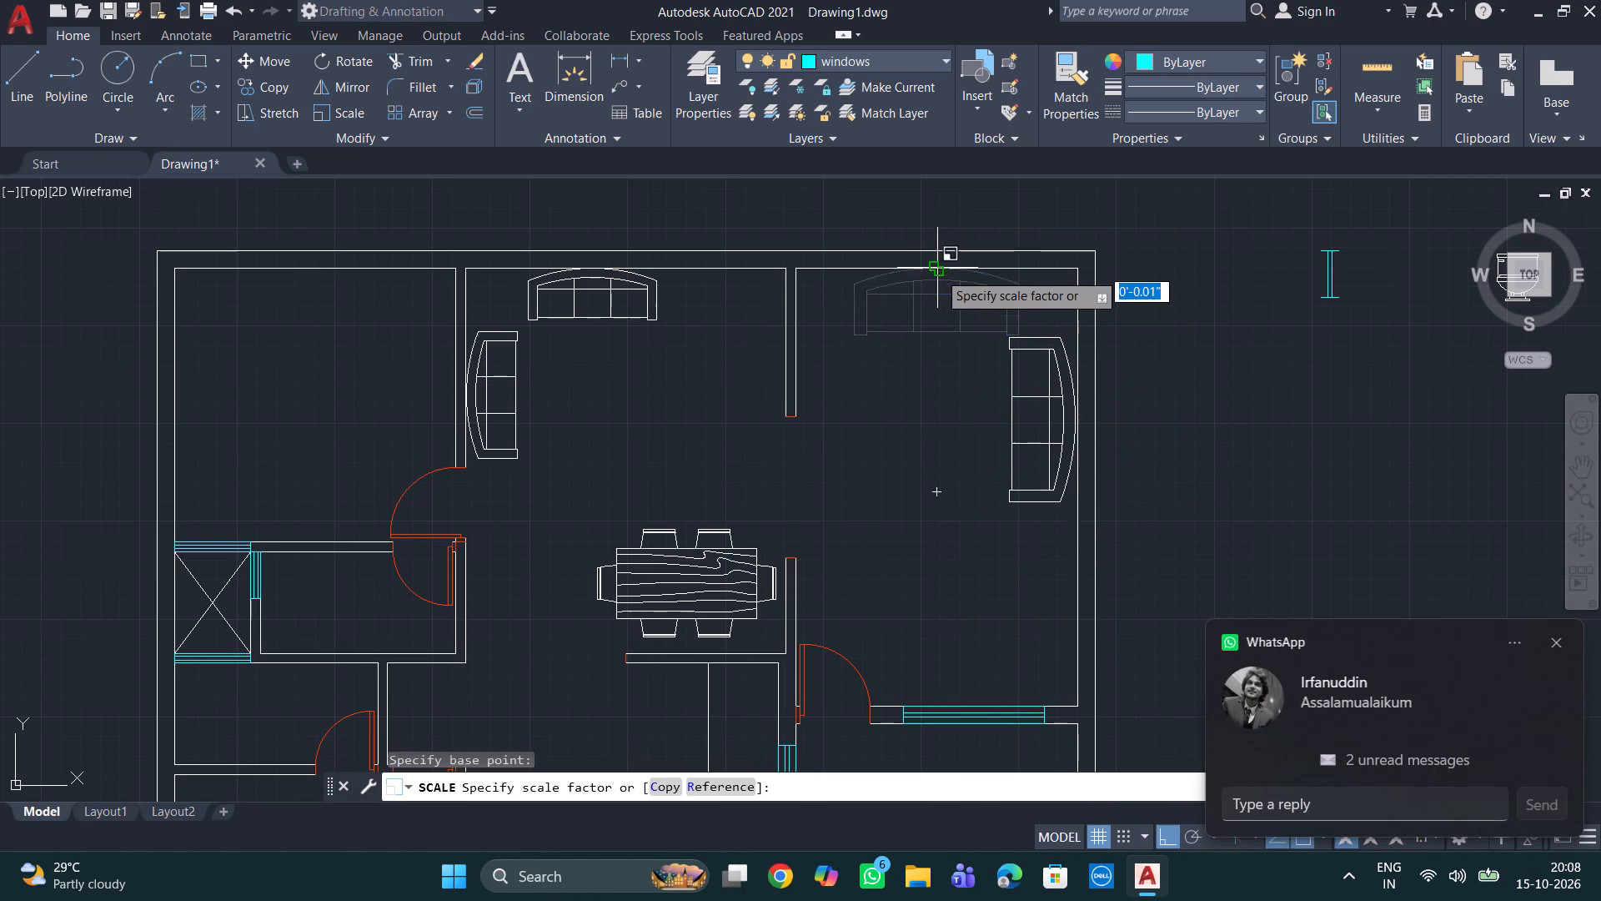
pyautogui.click(932, 345)
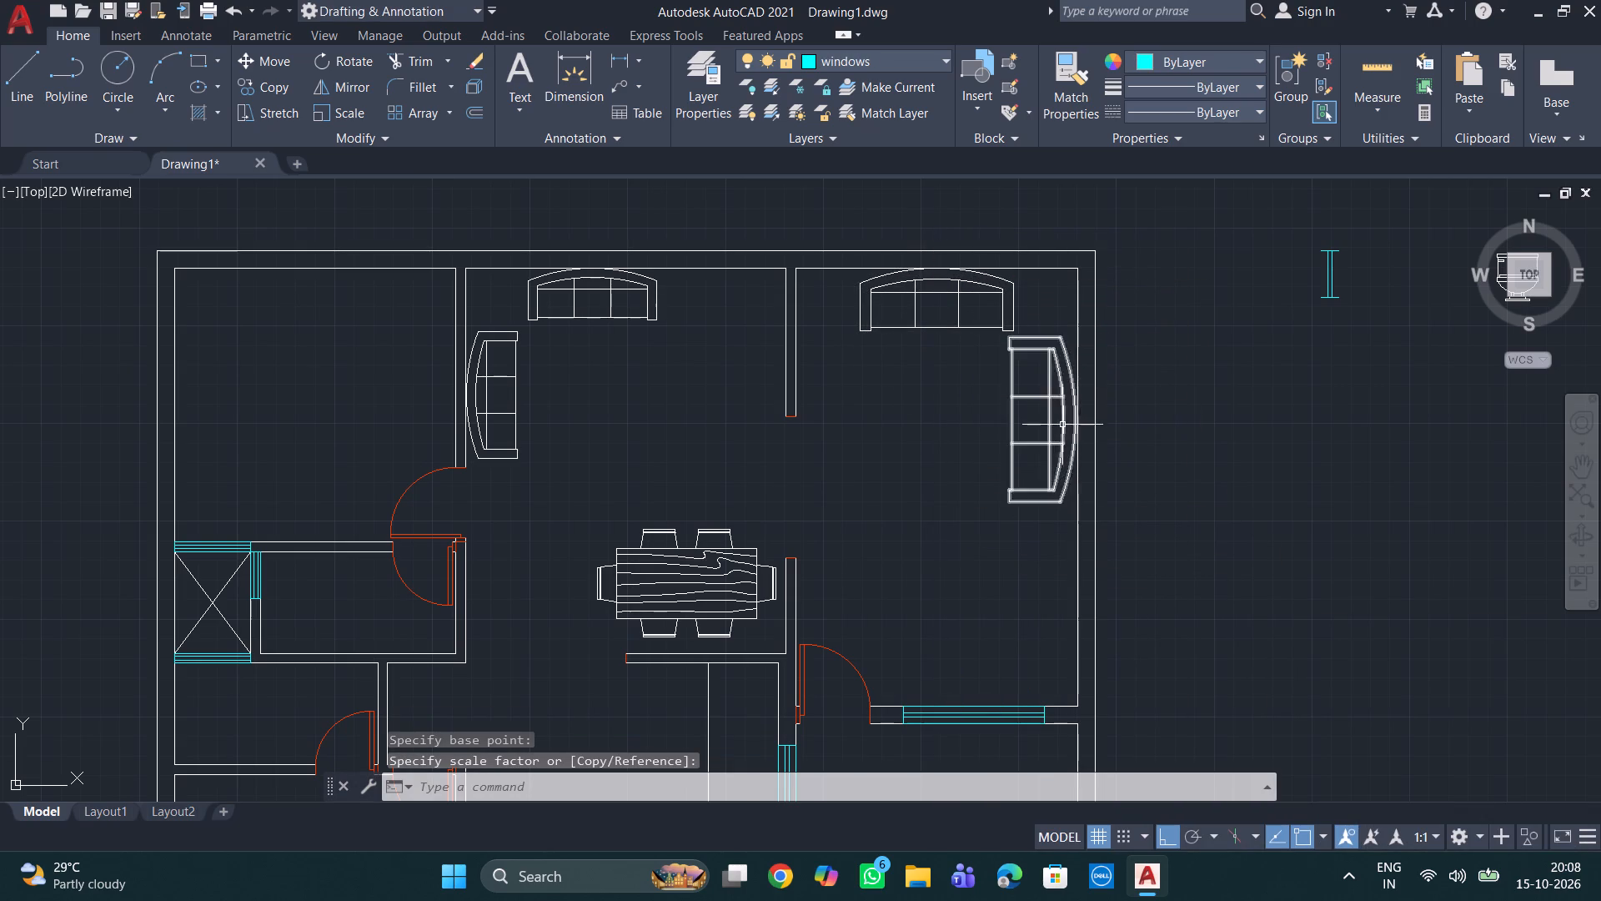
pyautogui.rightClick(1048, 403)
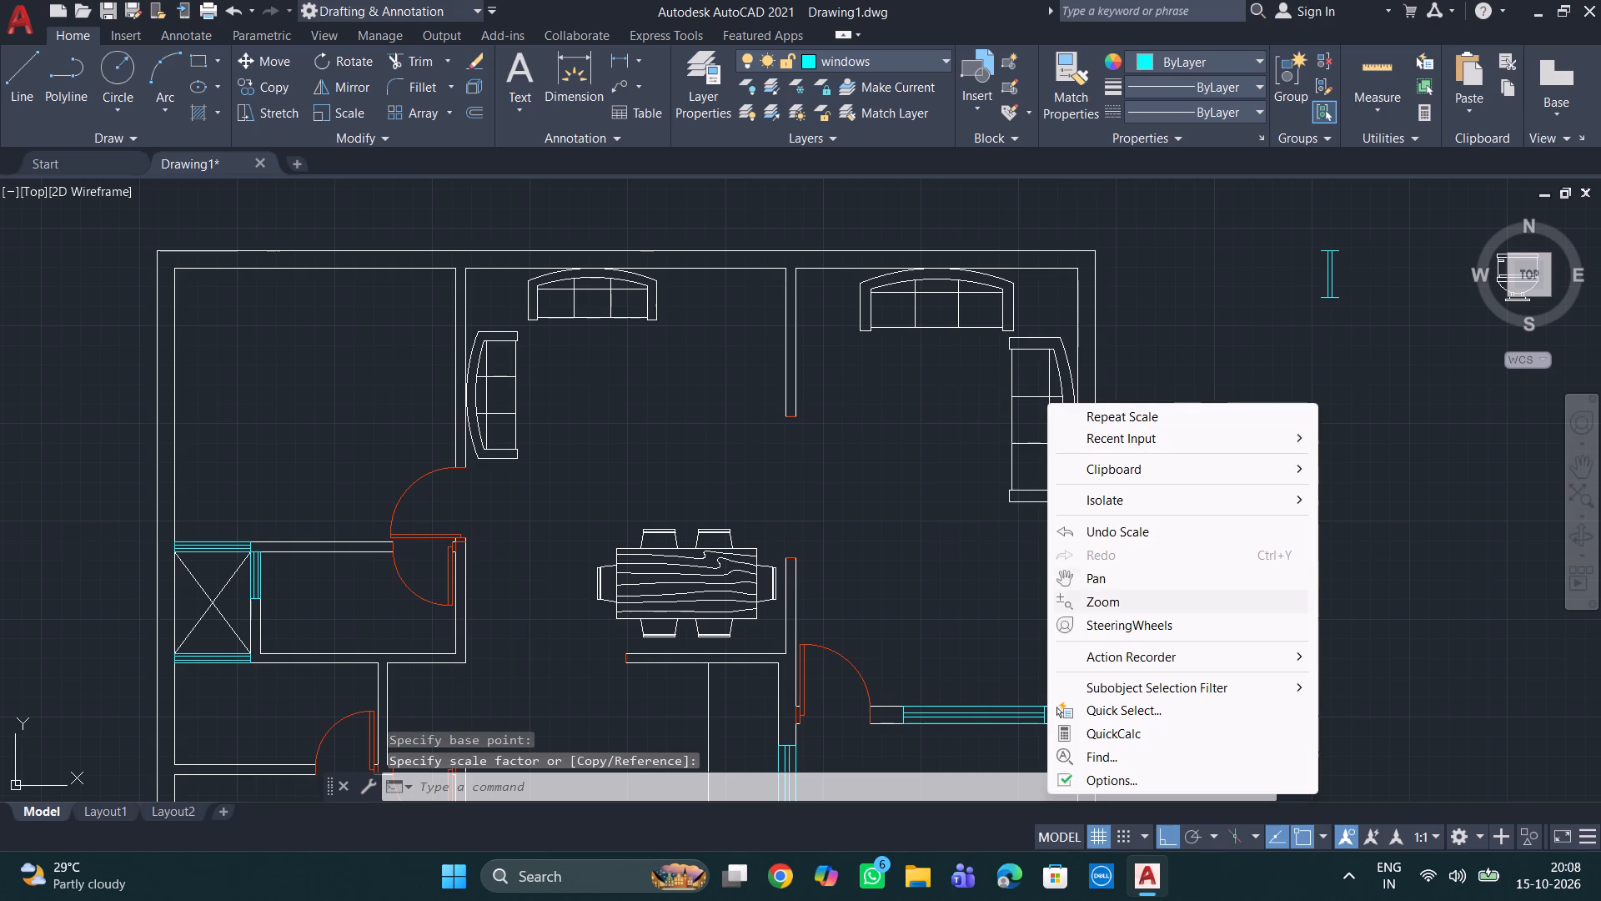
pyautogui.press('Escape')
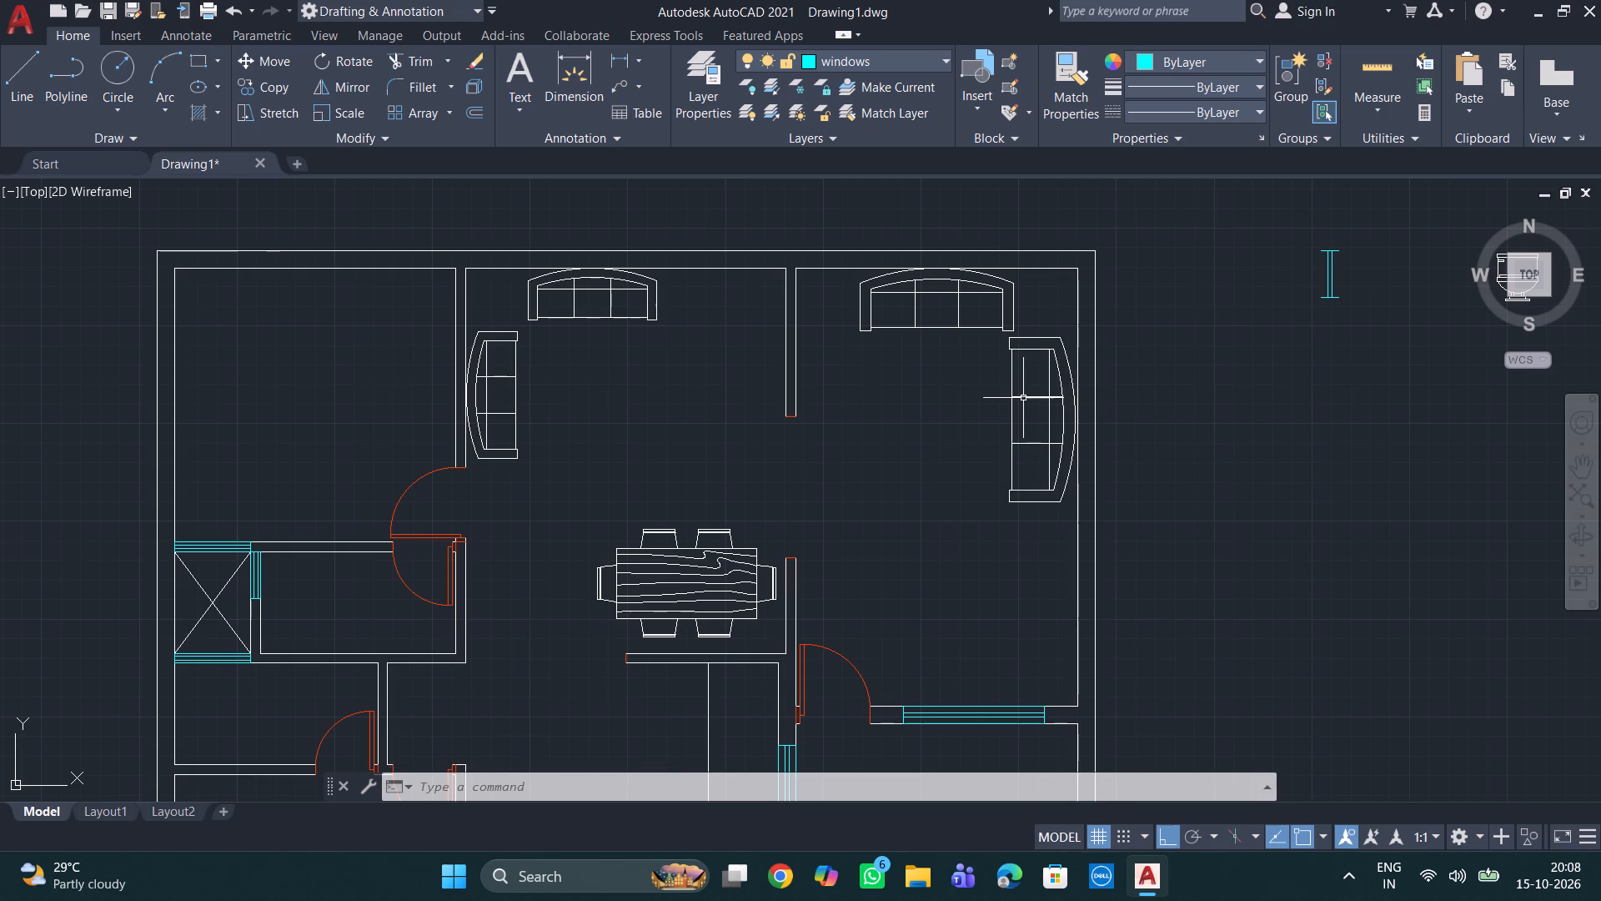
# Scale the northeast room's east-wall sofa down slightly about the midpoint of its back.
pyautogui.click(1023, 395)
pyautogui.rightClick(1021, 396)
pyautogui.click(1089, 534)
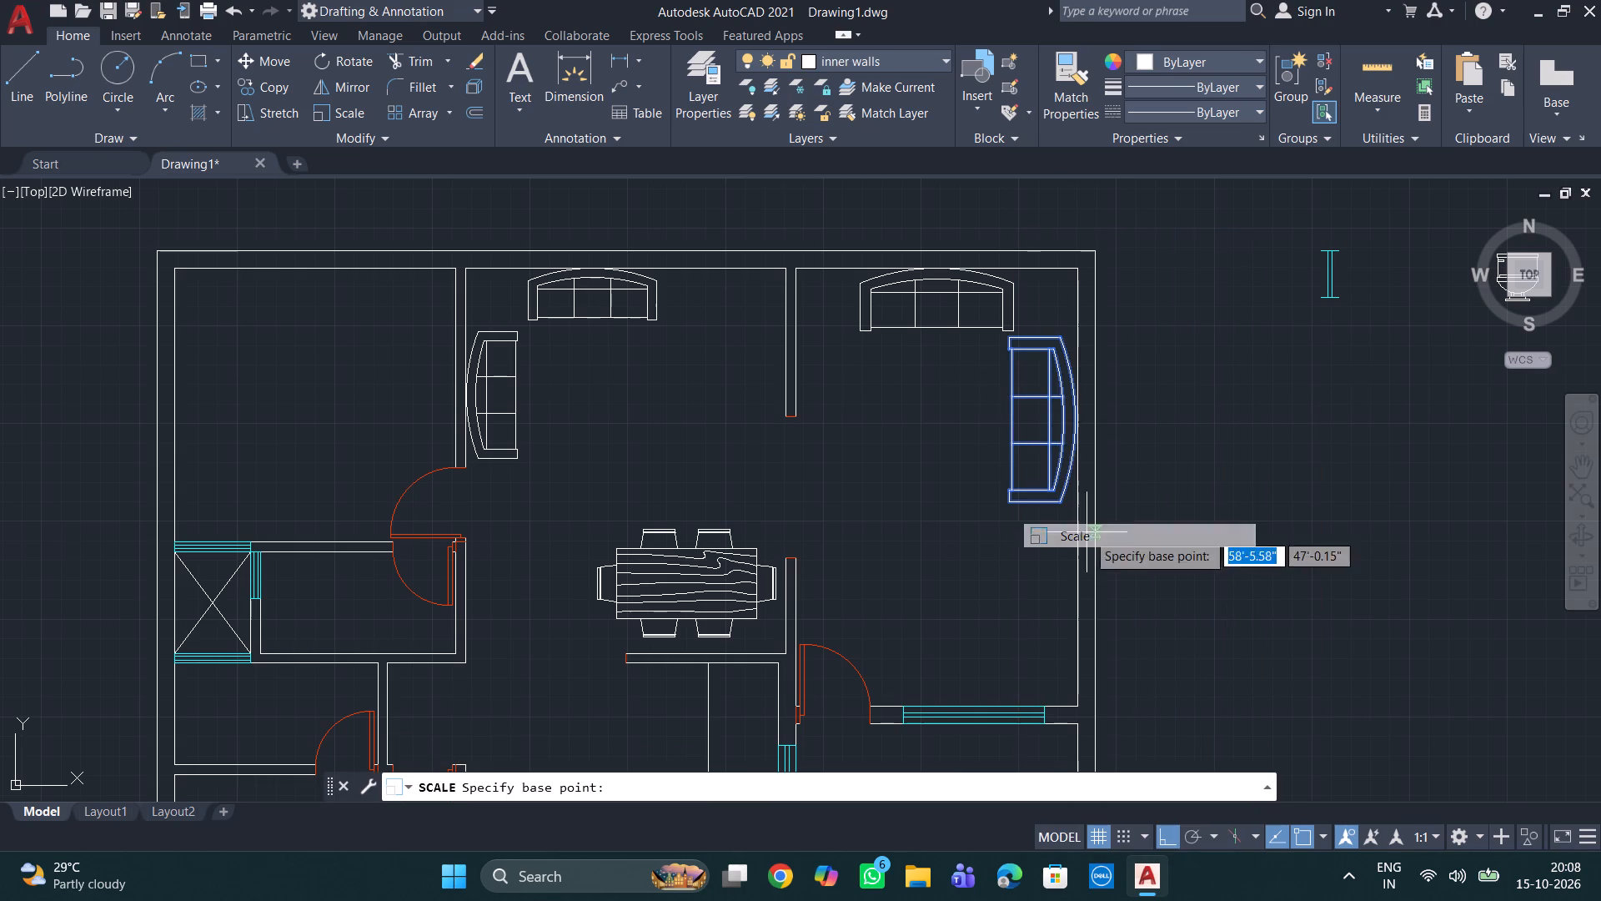
pyautogui.click(1071, 419)
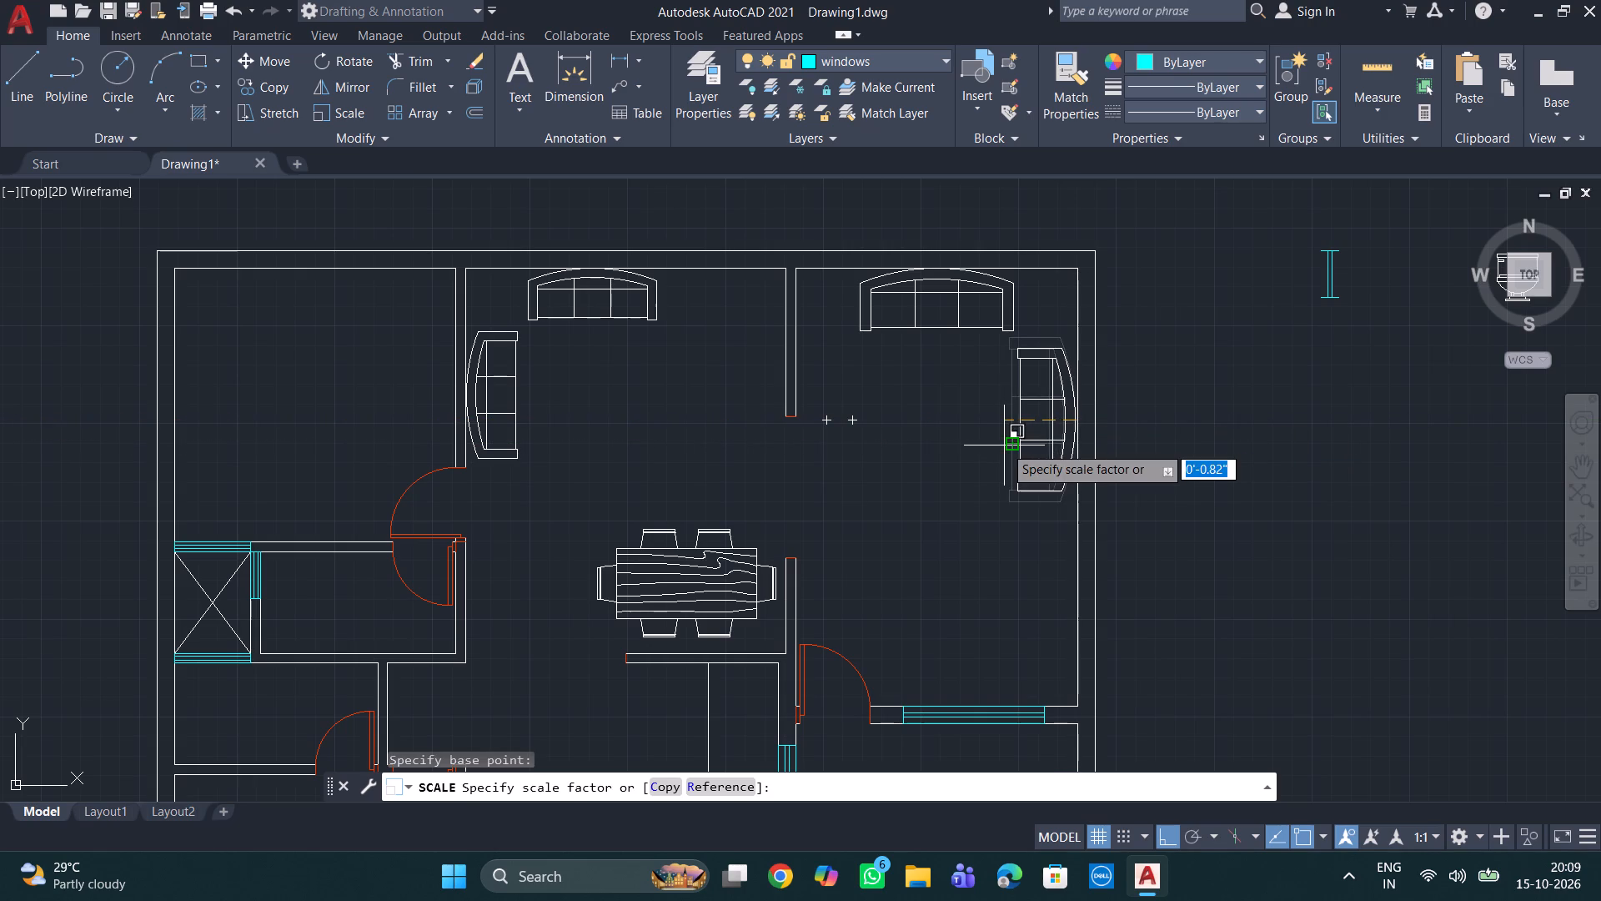
pyautogui.click(1004, 445)
# Rotate the stove block east of the plan by 270° about its northwest corner so its front faces west.
pyautogui.scroll(-1, 1250, 408)
pyautogui.moveTo(1246, 403); pyautogui.dragTo(1214, 382, button='middle')
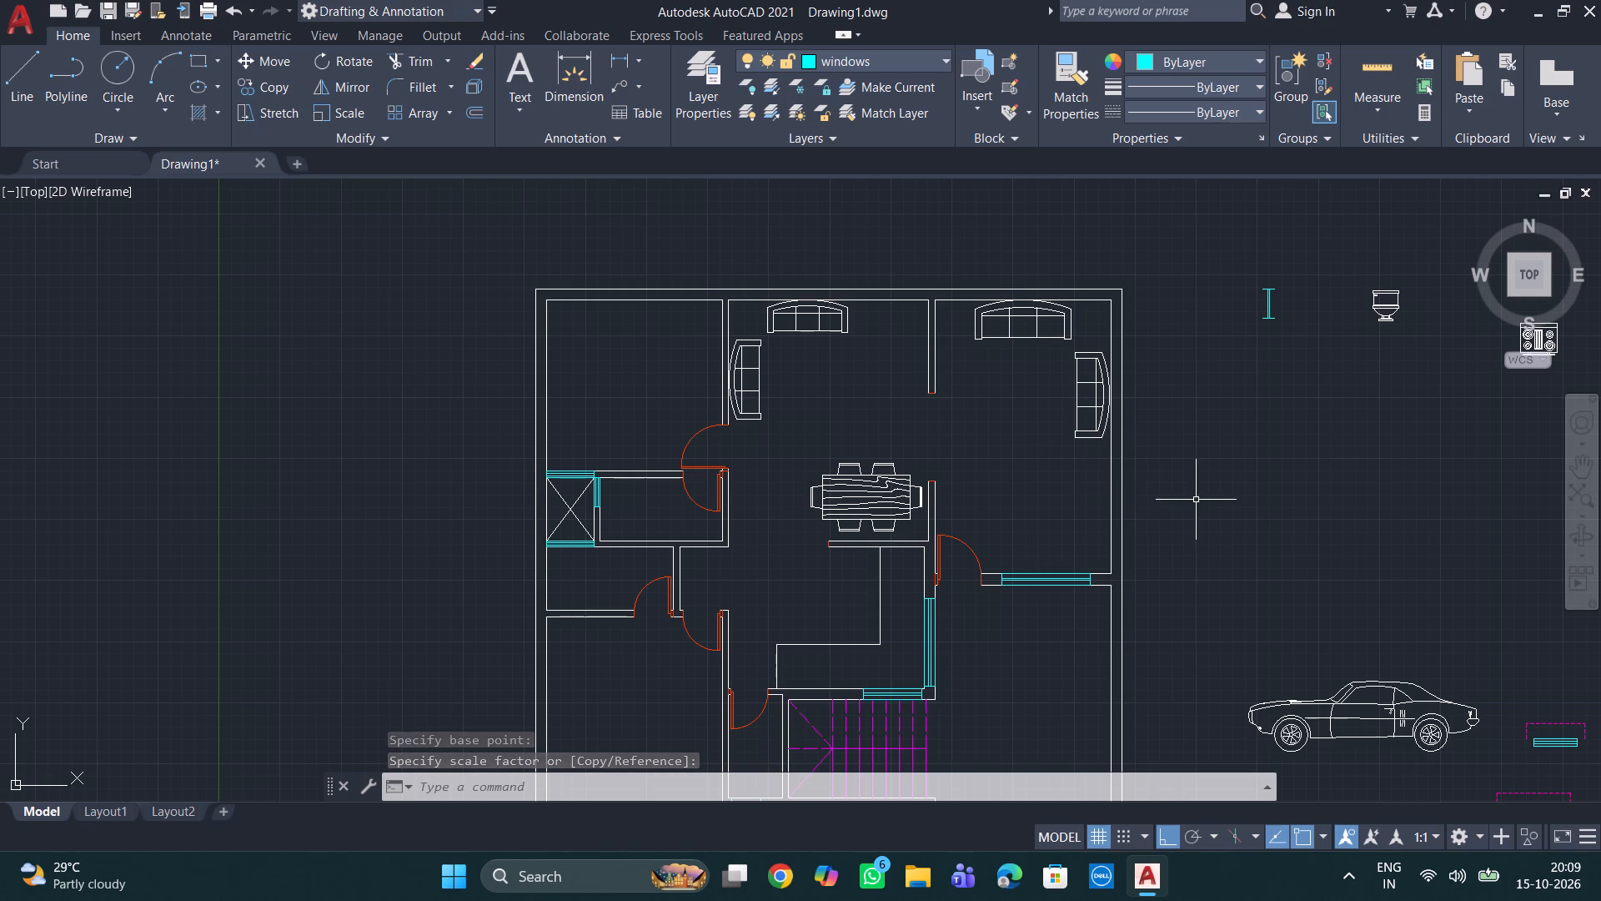
pyautogui.moveTo(1172, 511); pyautogui.dragTo(1066, 435, button='middle')
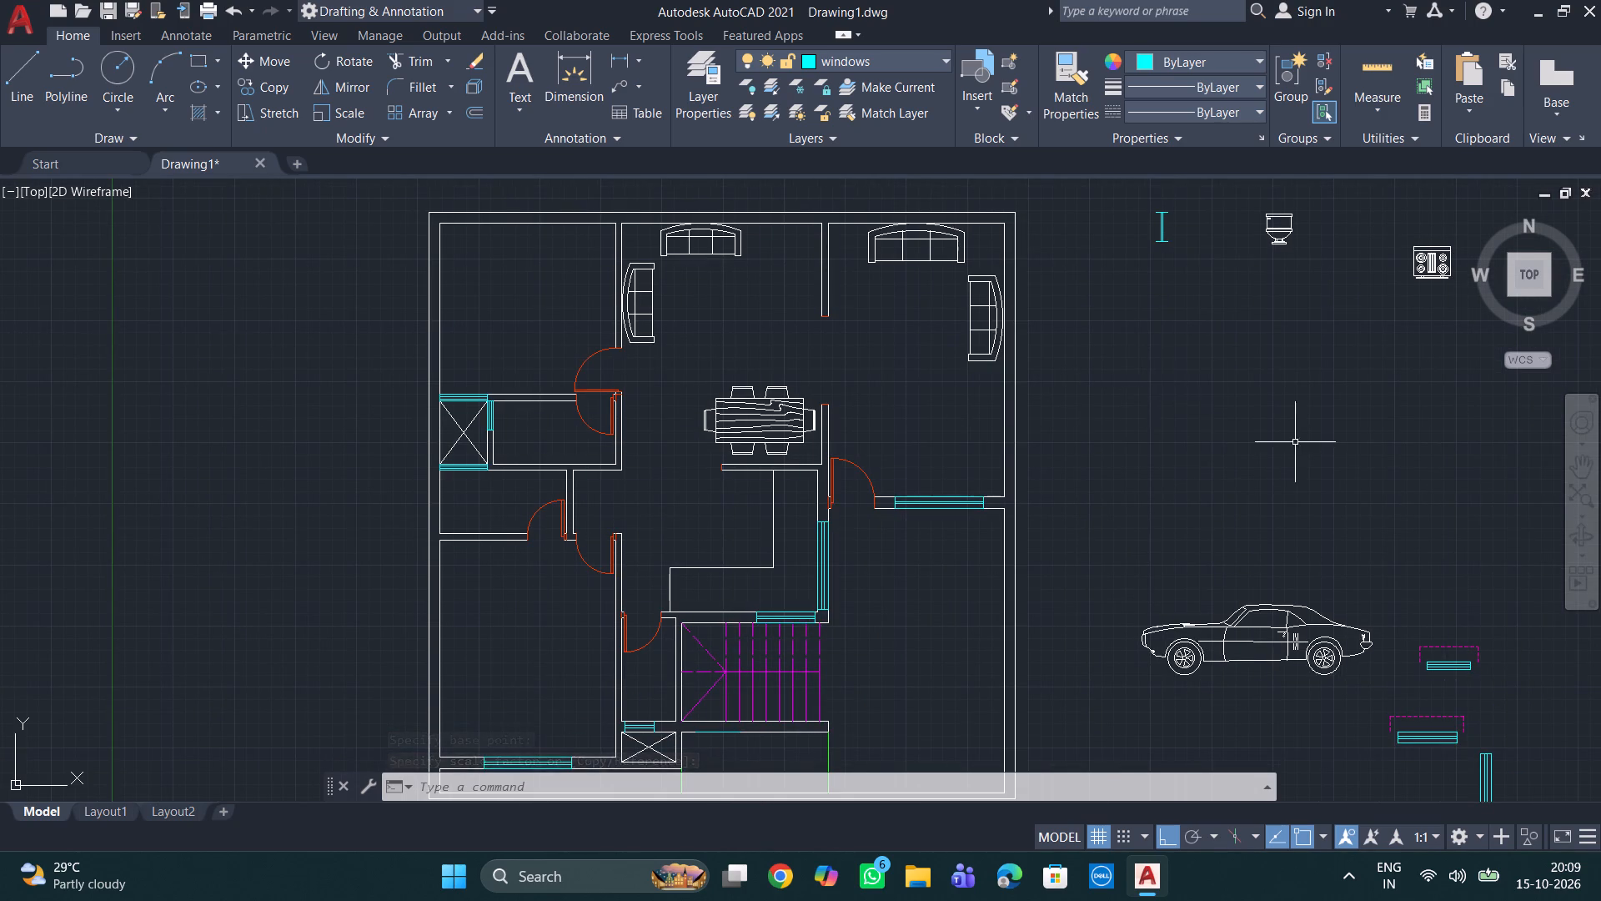
pyautogui.moveTo(1276, 513); pyautogui.dragTo(1190, 428, button='middle')
pyautogui.scroll(-1, 1307, 371)
pyautogui.scroll(2, 1323, 244)
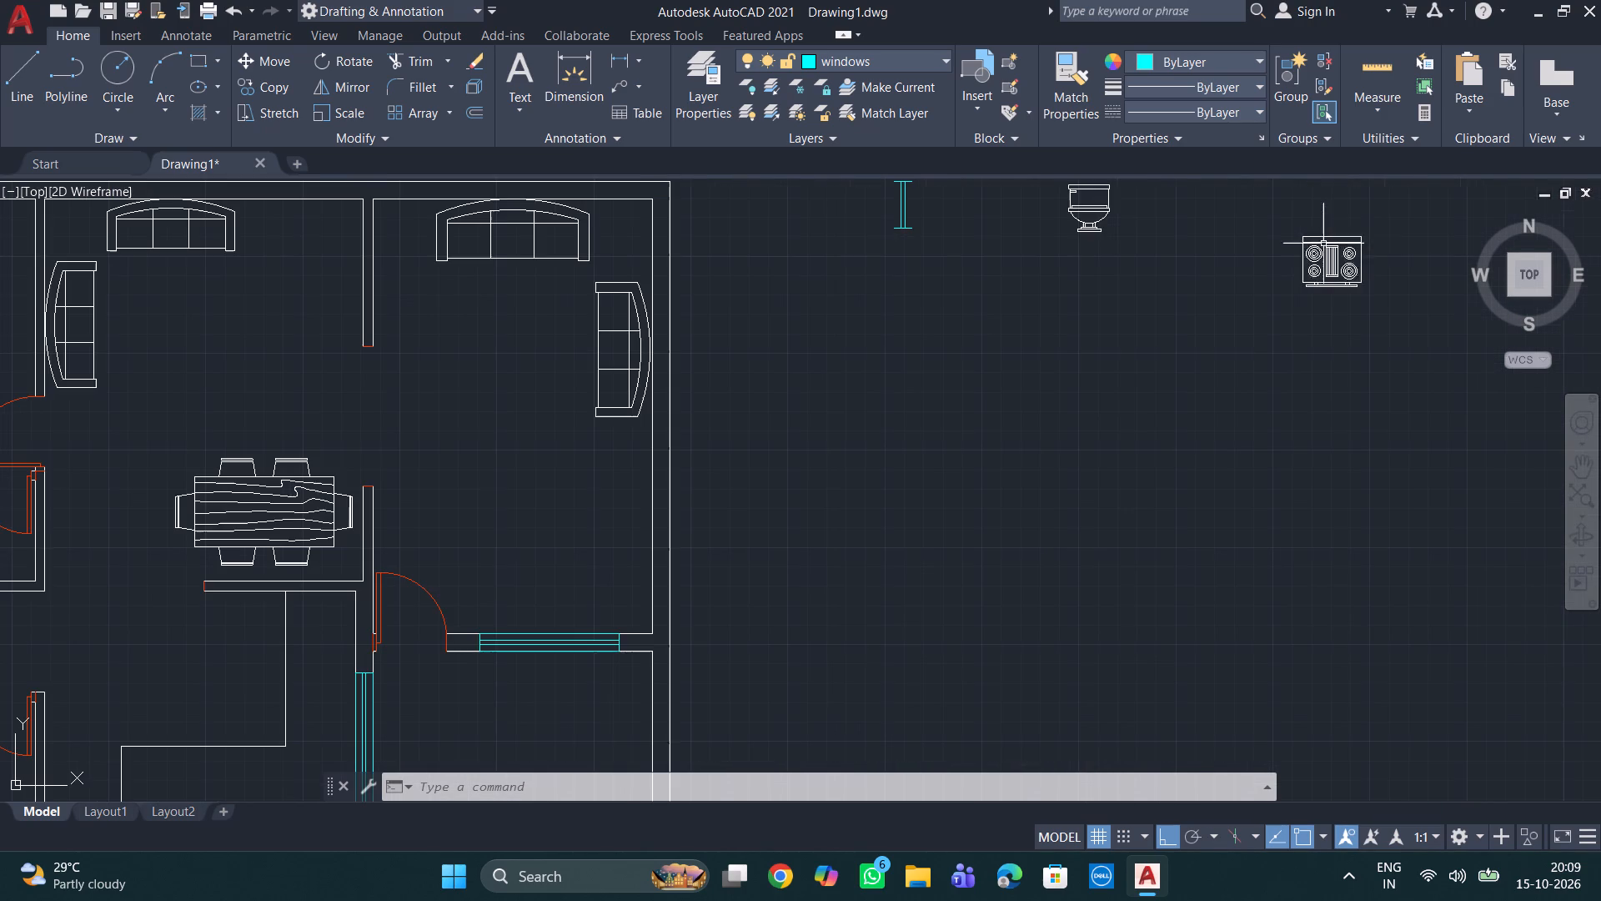
pyautogui.click(1337, 234)
pyautogui.click(1302, 239)
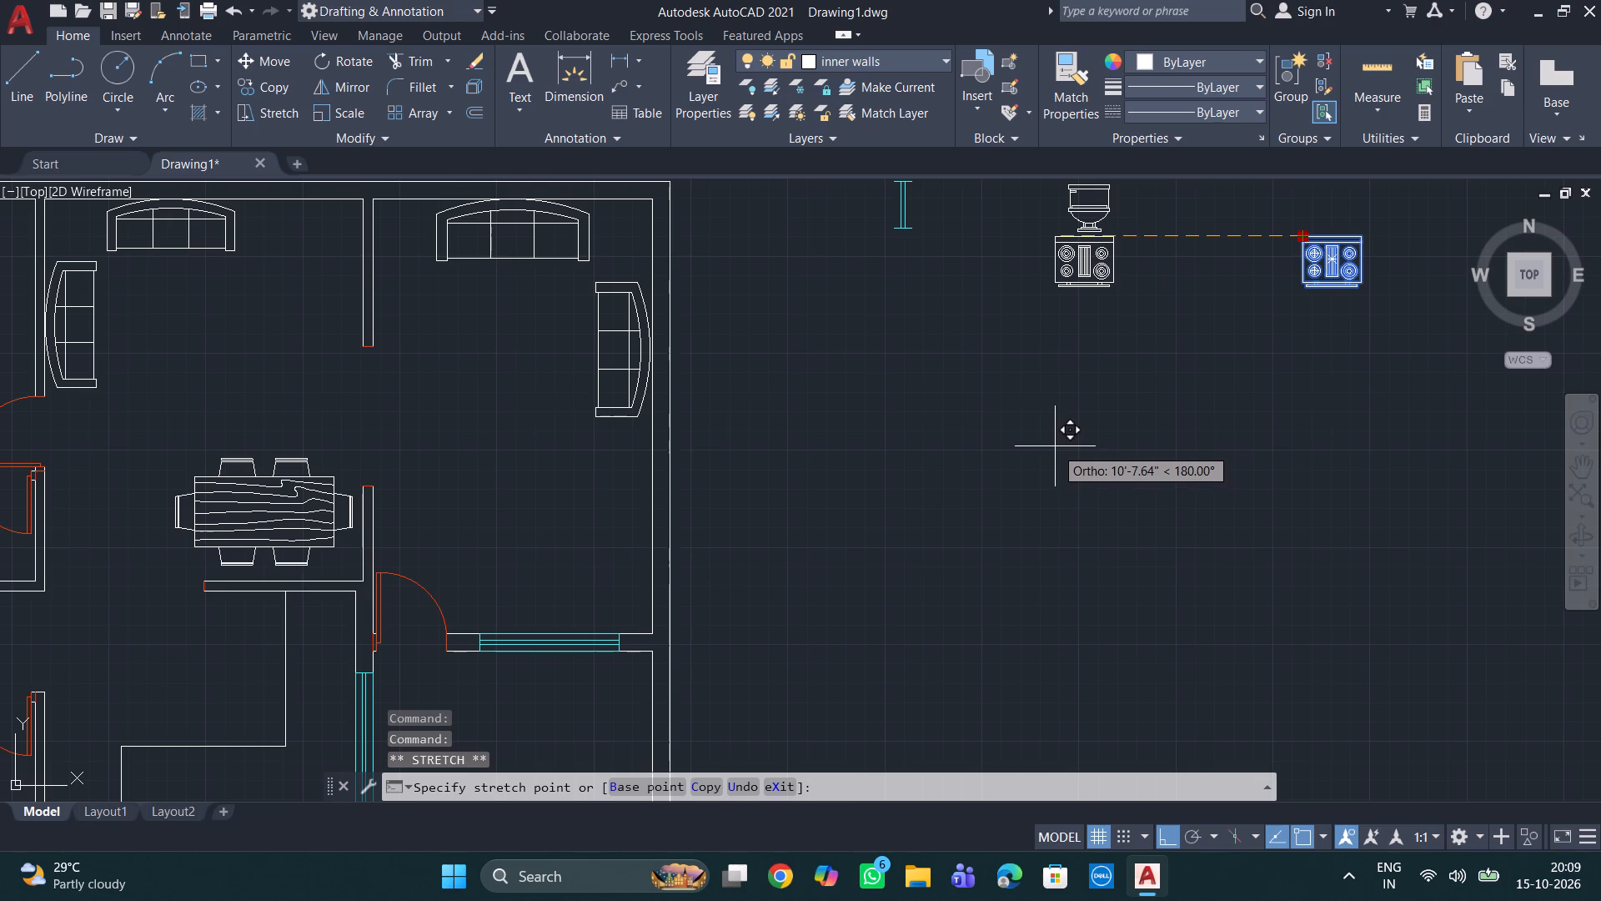
pyautogui.press('r')
pyautogui.press('o')
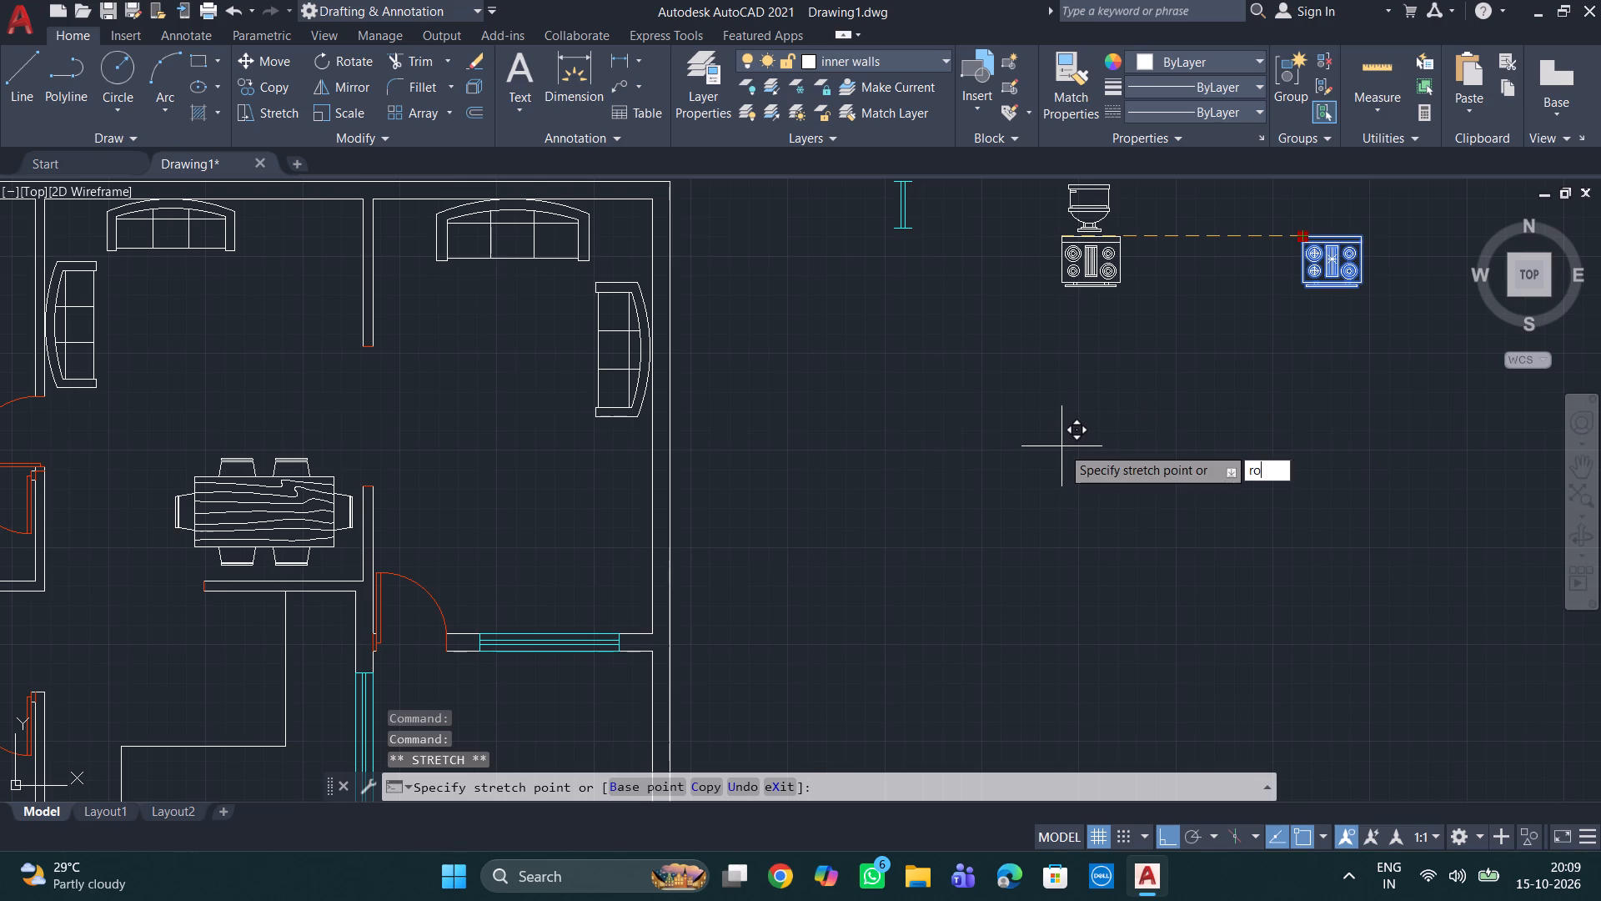
pyautogui.press('Return')
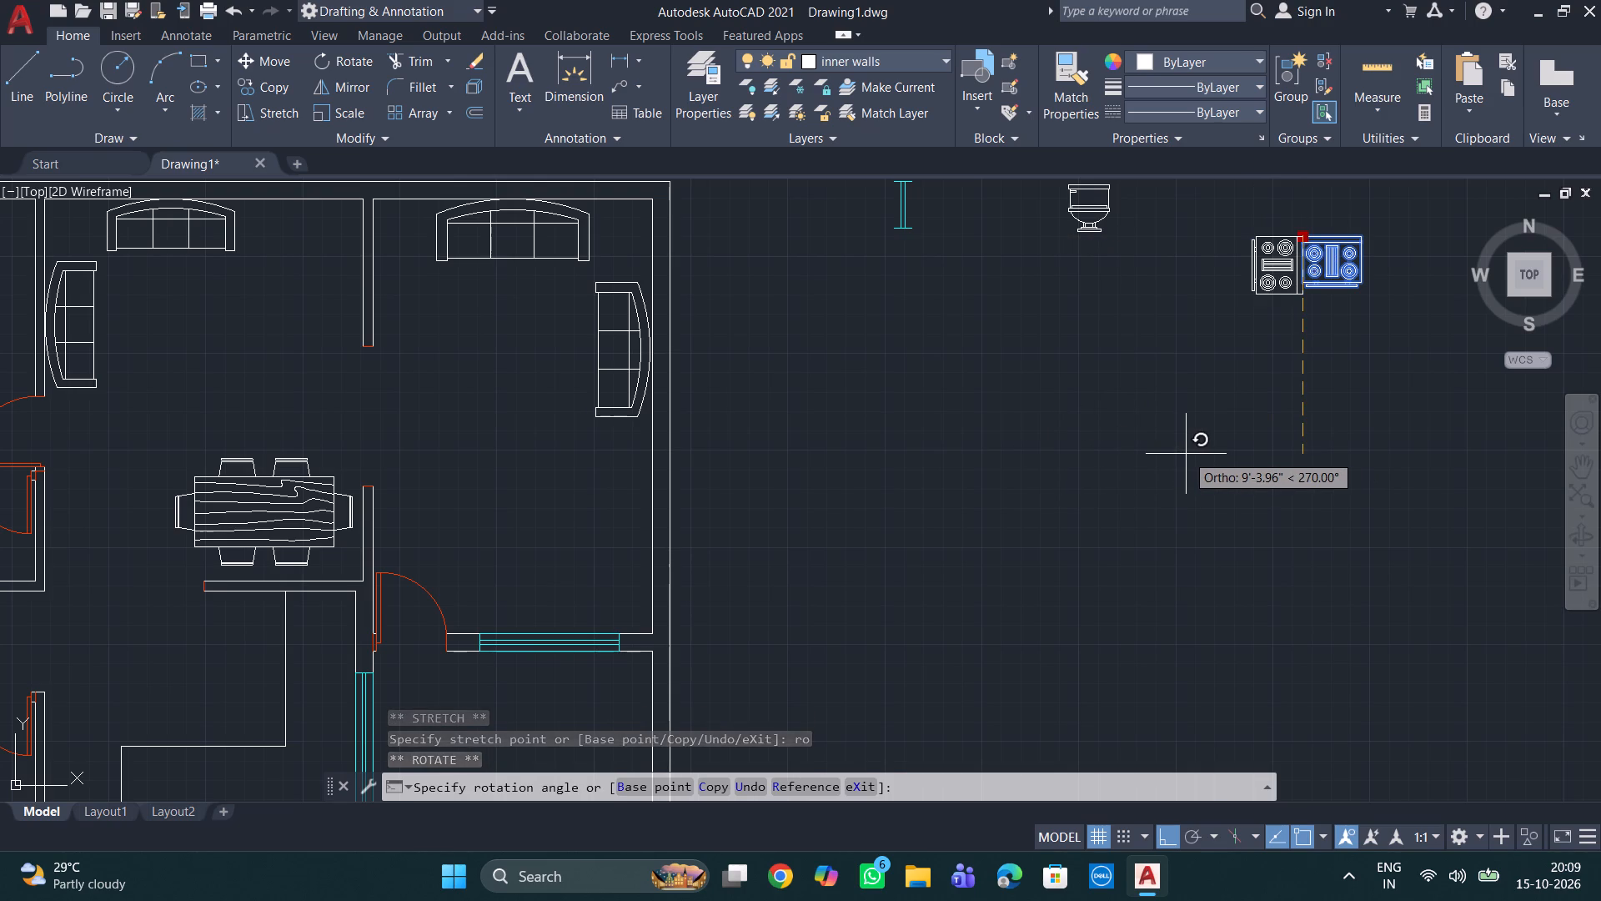
pyautogui.click(1186, 454)
# Move the rotated stove from outside the plan to the kitchen's east wall, at the north end of the wall's window.
pyautogui.scroll(3, 1262, 340)
pyautogui.scroll(-3, 1302, 259)
pyautogui.moveTo(1294, 269); pyautogui.dragTo(1252, 365, button='middle')
pyautogui.scroll(2, 1252, 325)
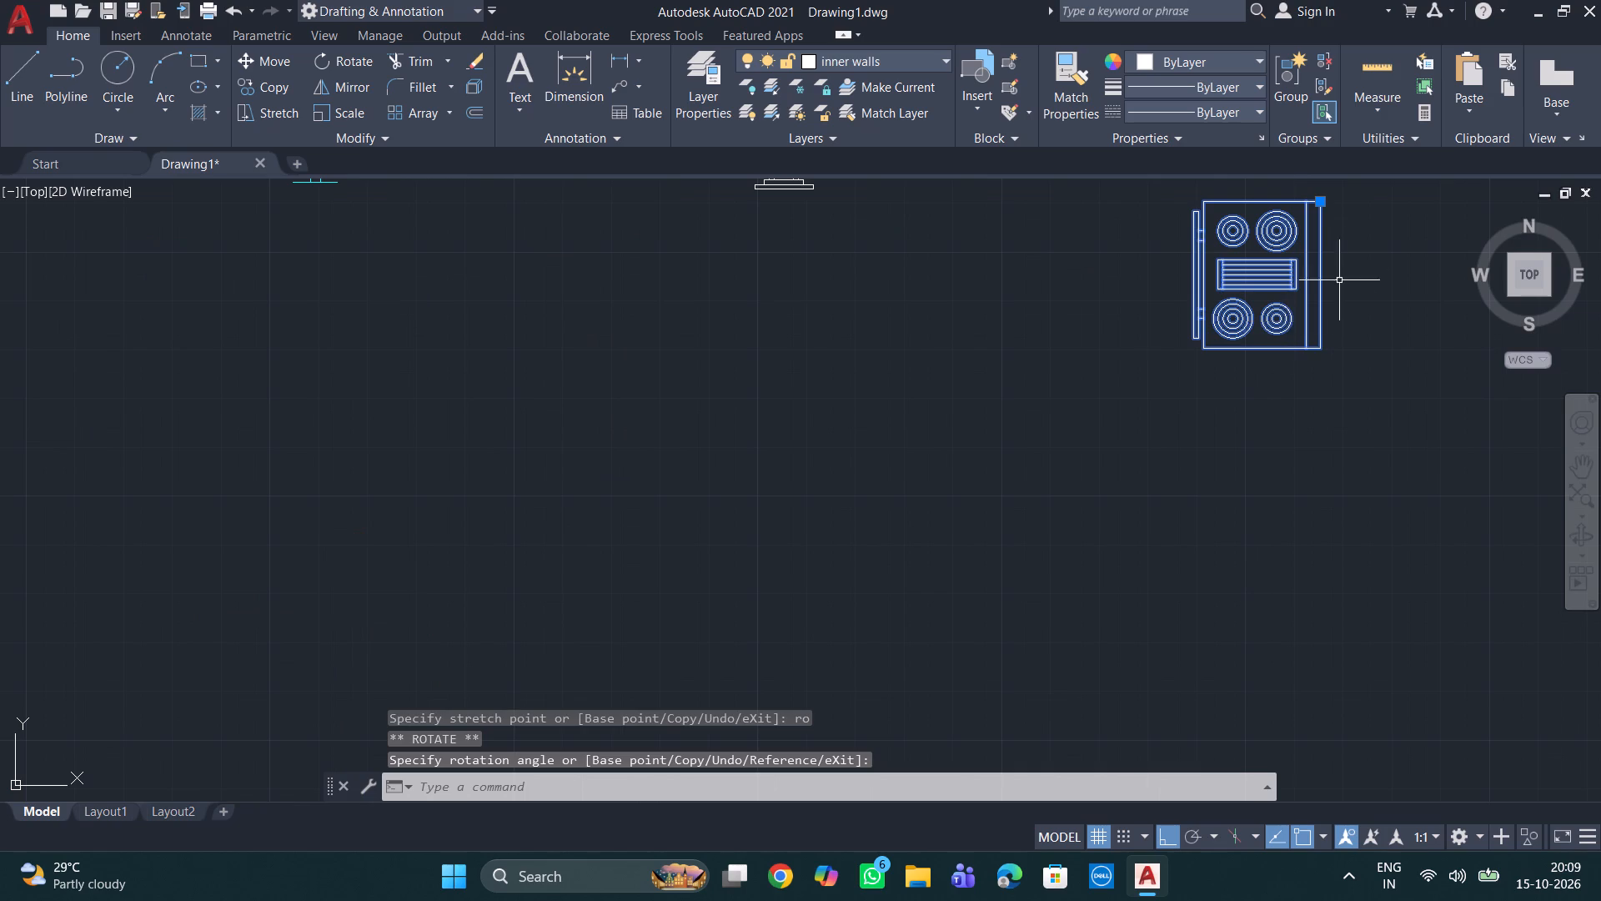
pyautogui.click(1317, 198)
pyautogui.scroll(-4, 1178, 350)
pyautogui.moveTo(1145, 359); pyautogui.dragTo(1177, 378, button='middle')
pyautogui.moveTo(874, 544); pyautogui.dragTo(1039, 465, button='middle')
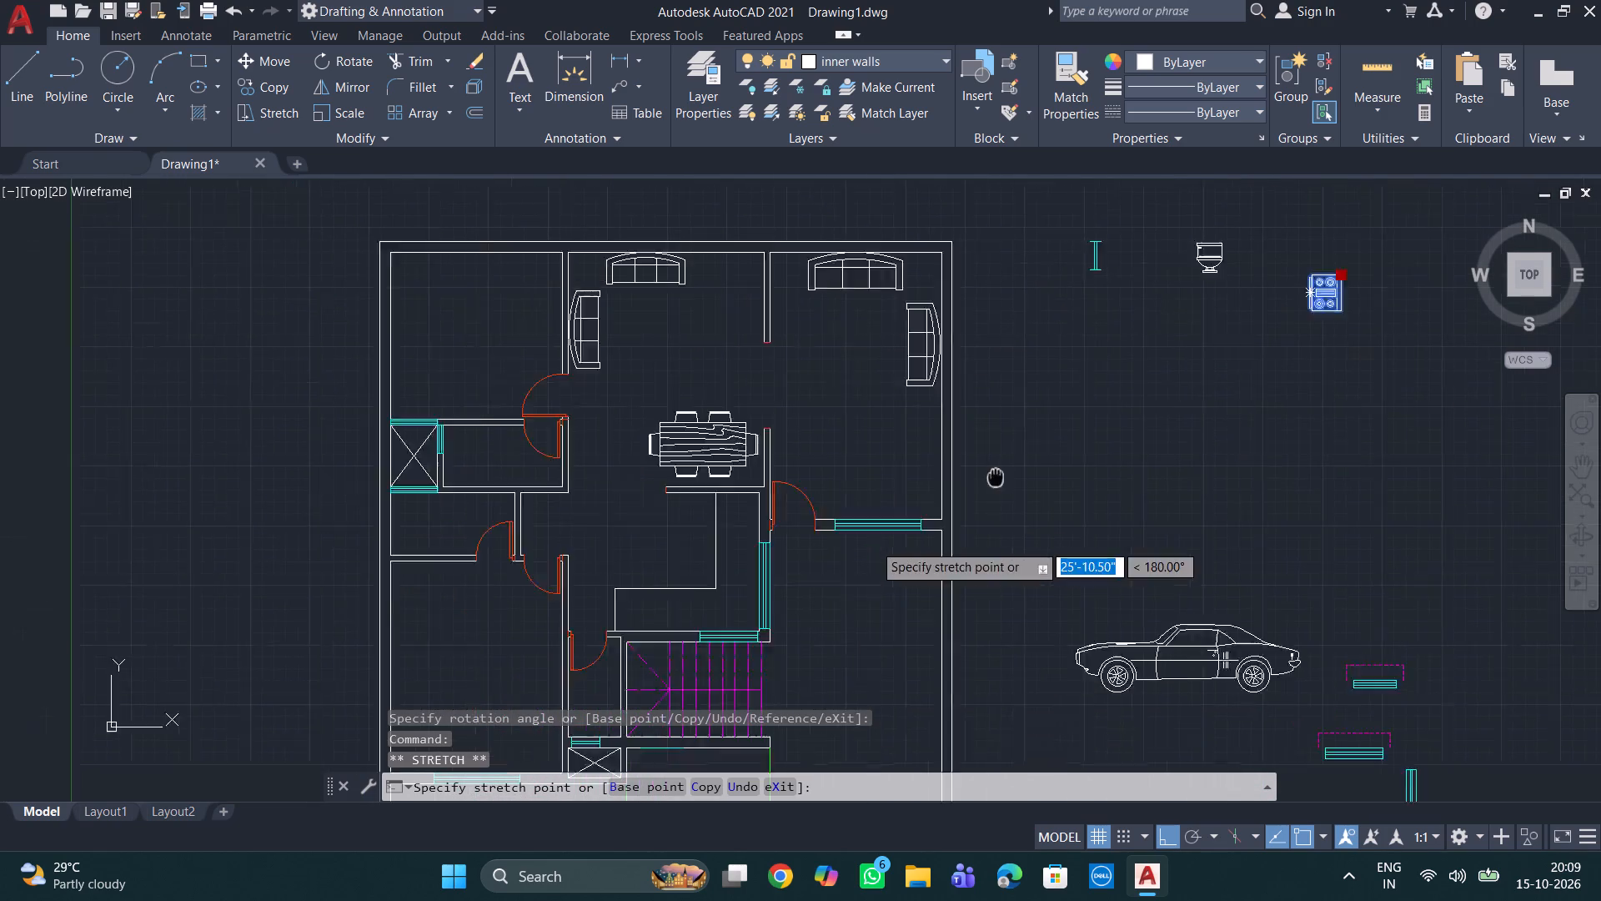
pyautogui.moveTo(1039, 465); pyautogui.dragTo(1059, 455, button='middle')
pyautogui.scroll(2, 885, 524)
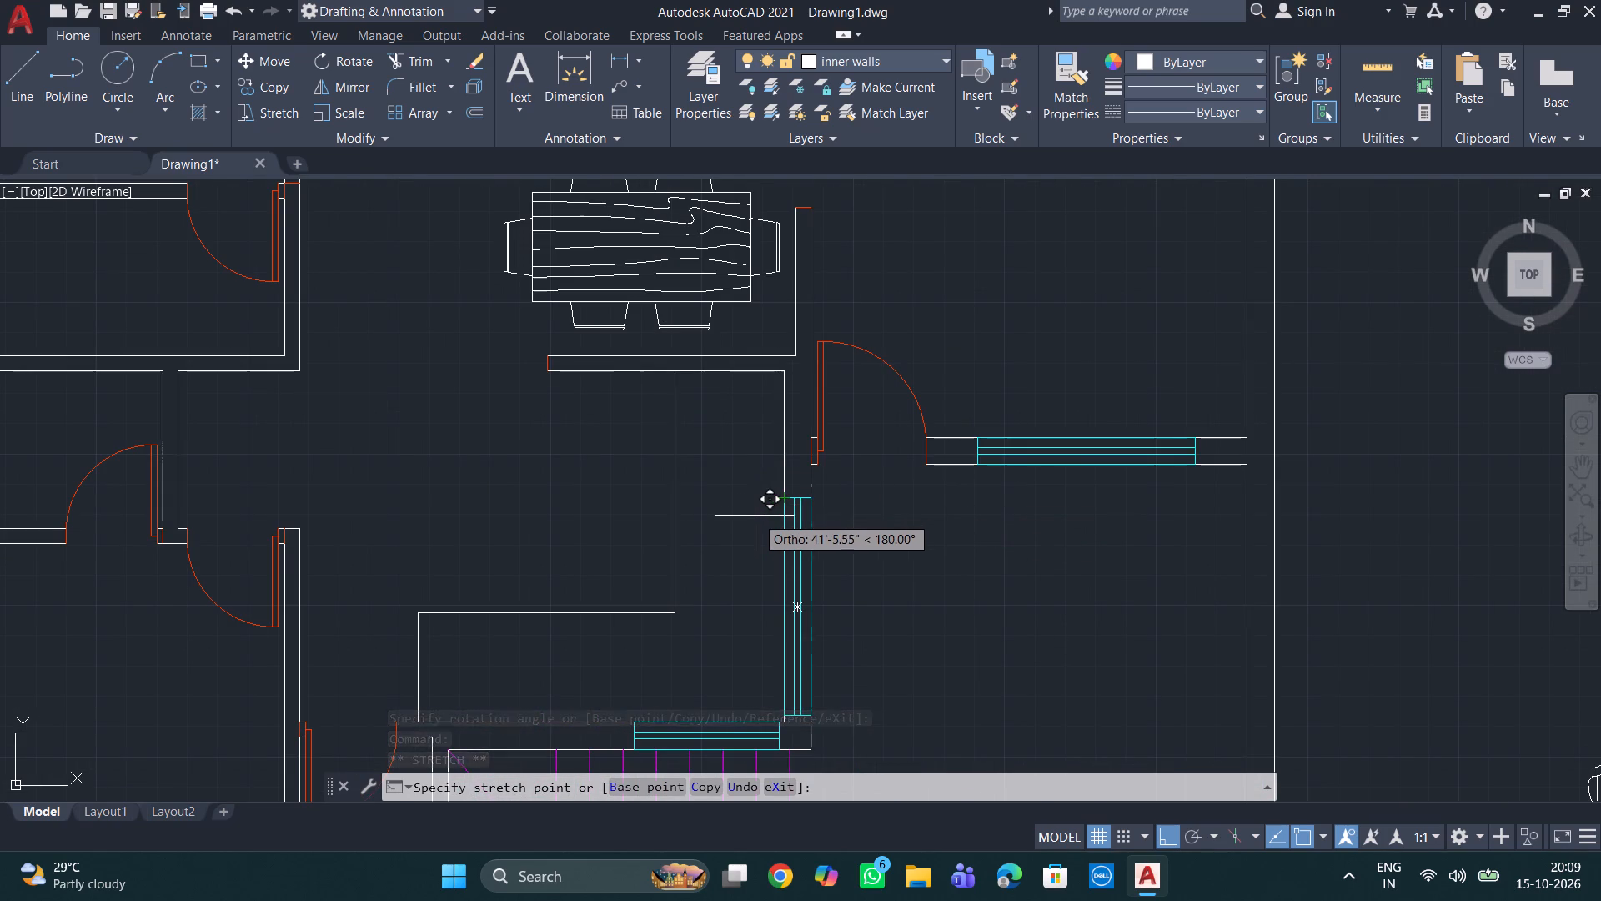
pyautogui.click(766, 489)
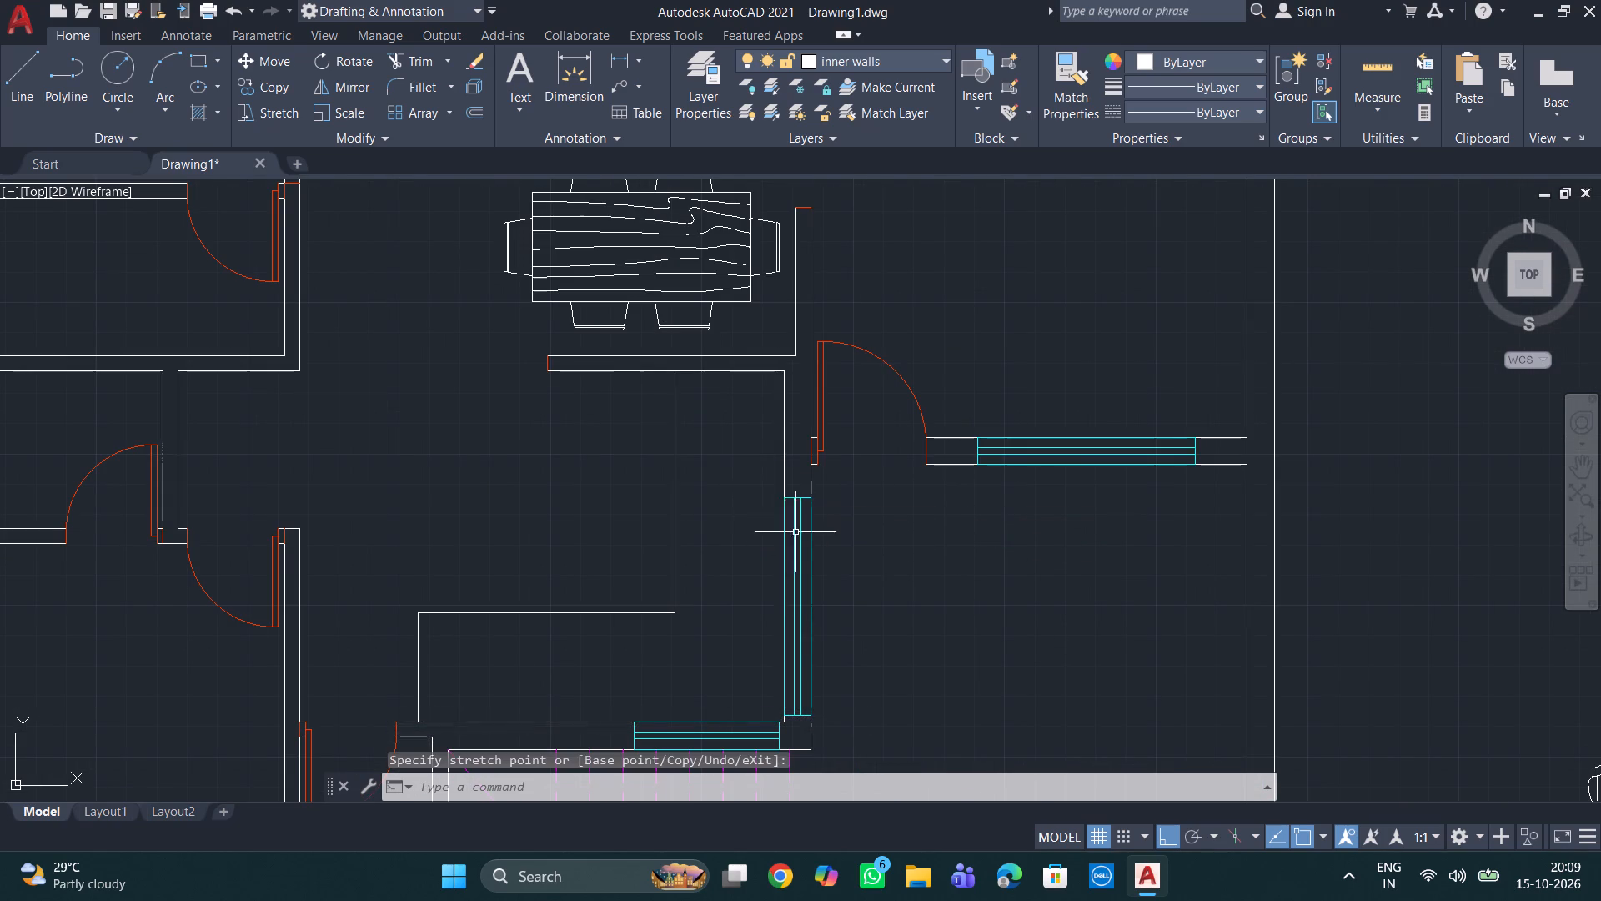
pyautogui.scroll(-2, 893, 531)
pyautogui.click(844, 257)
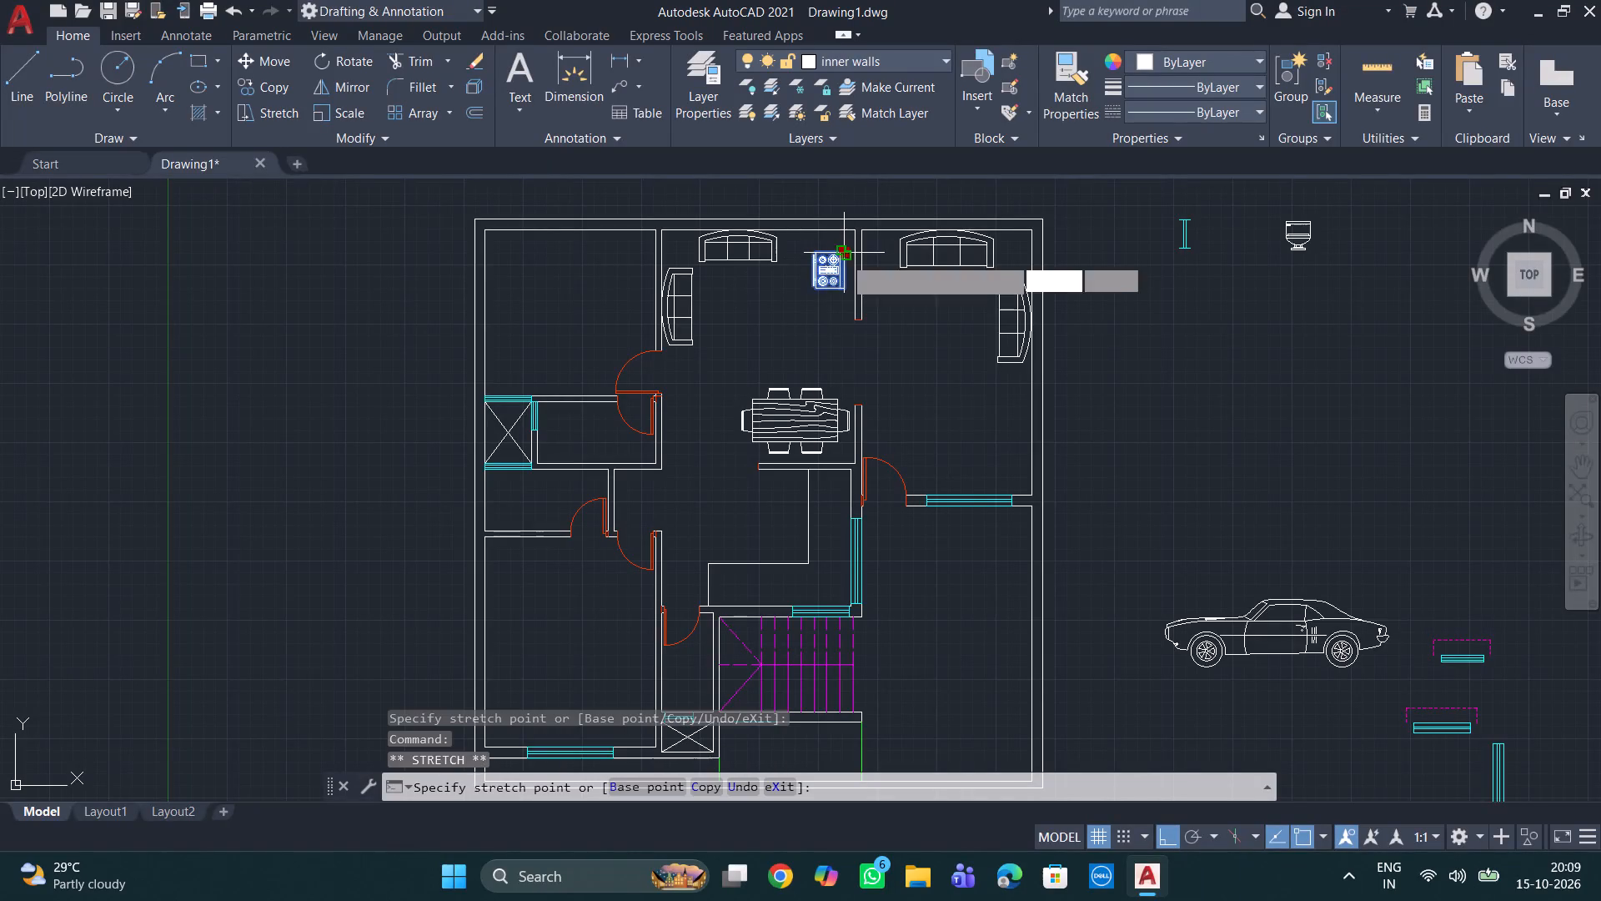
pyautogui.click(866, 518)
# Shift the stove west off the window onto the kitchen's east counter, and nudge it slightly north.
pyautogui.scroll(3, 934, 496)
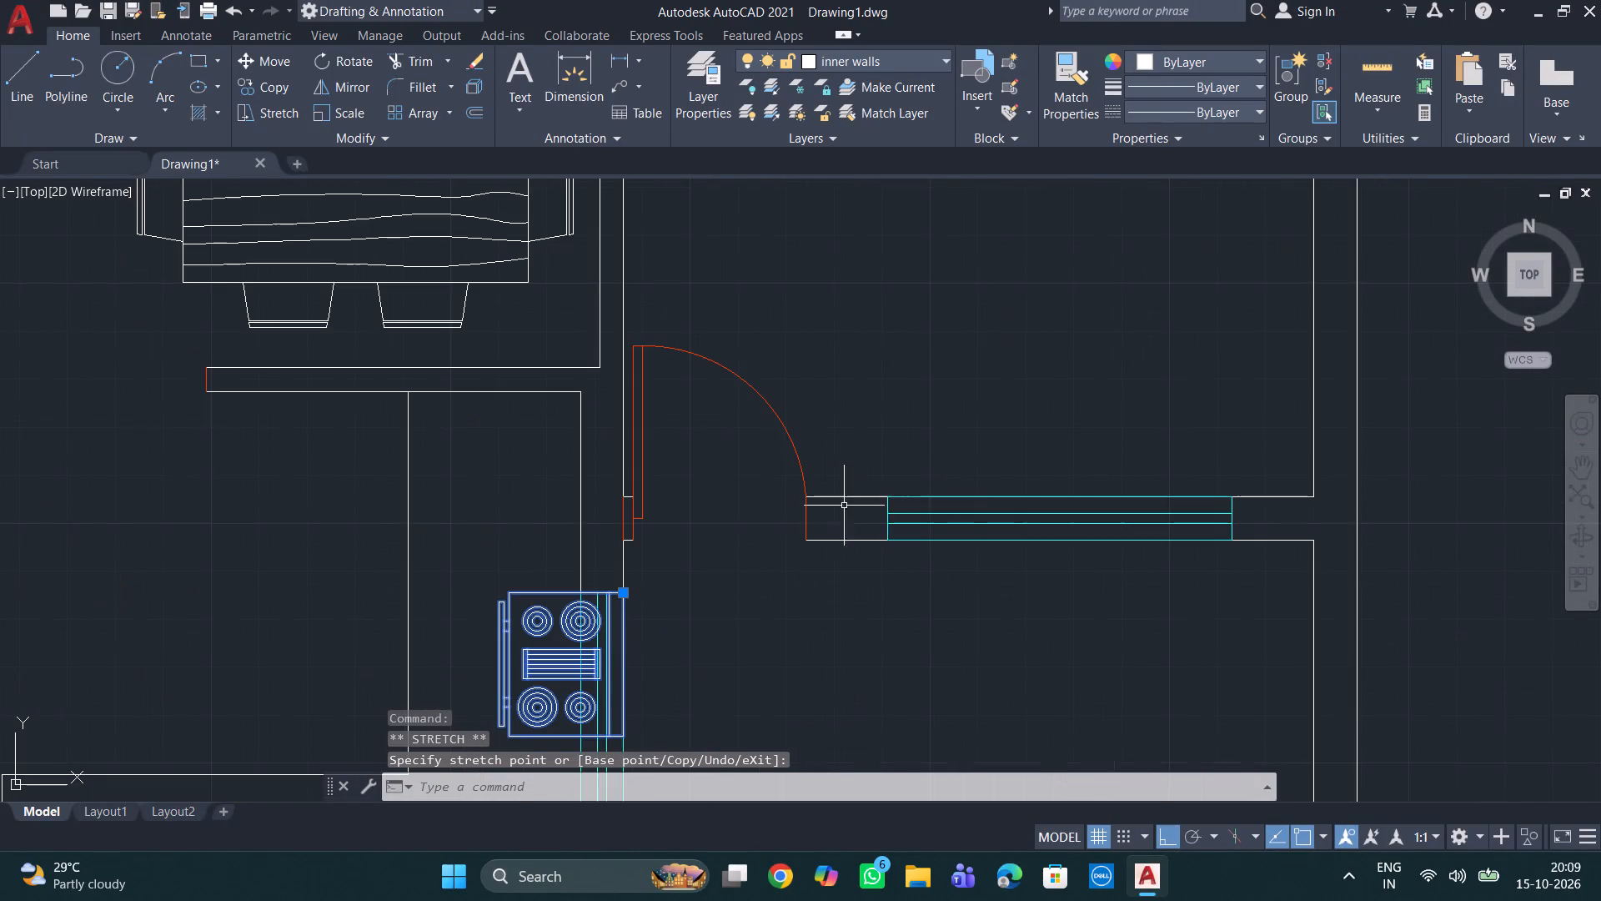
pyautogui.moveTo(745, 532); pyautogui.dragTo(745, 413, button='middle')
pyautogui.click(629, 476)
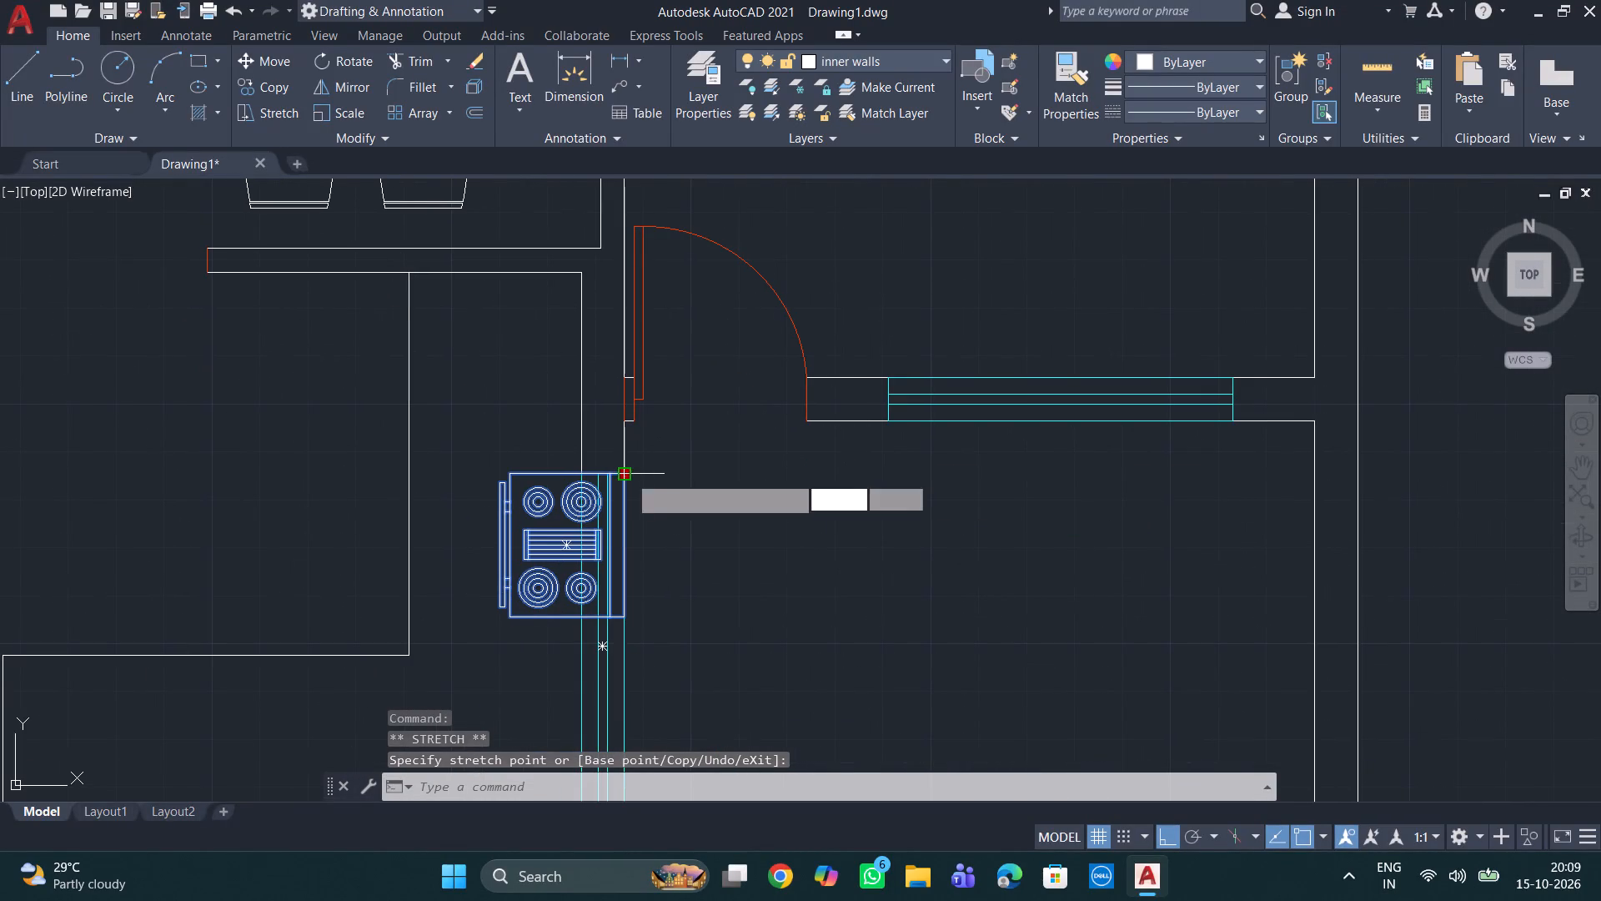
pyautogui.click(550, 450)
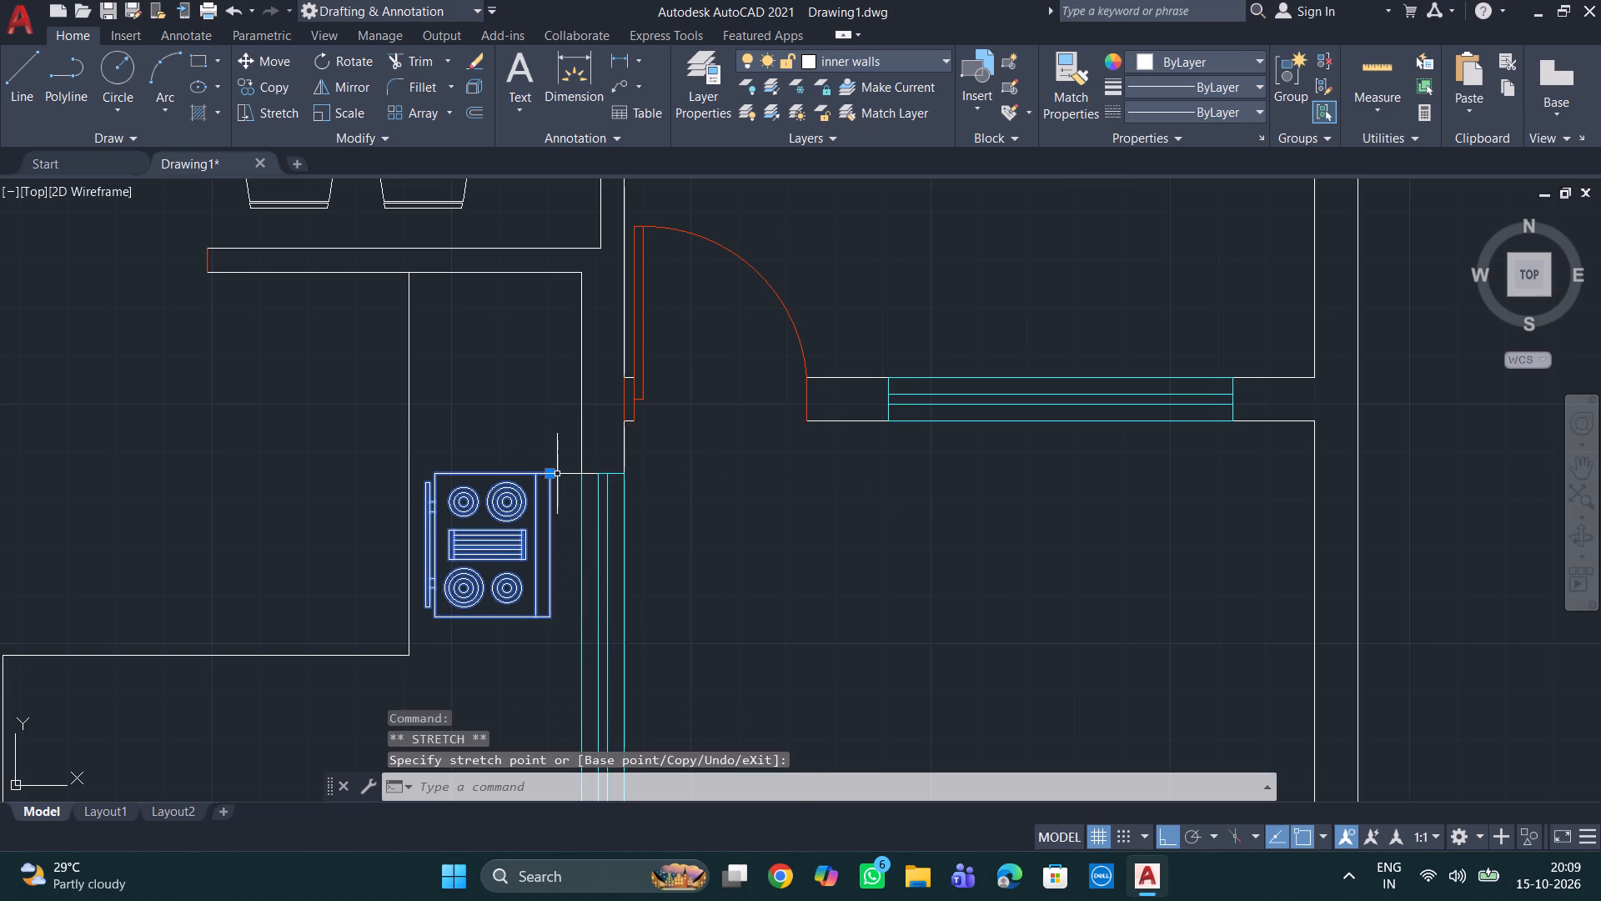
pyautogui.doubleClick(555, 474)
pyautogui.click(555, 441)
# Switch the car block east of the plan to the Sports Car (Top) view.
pyautogui.scroll(-2, 715, 477)
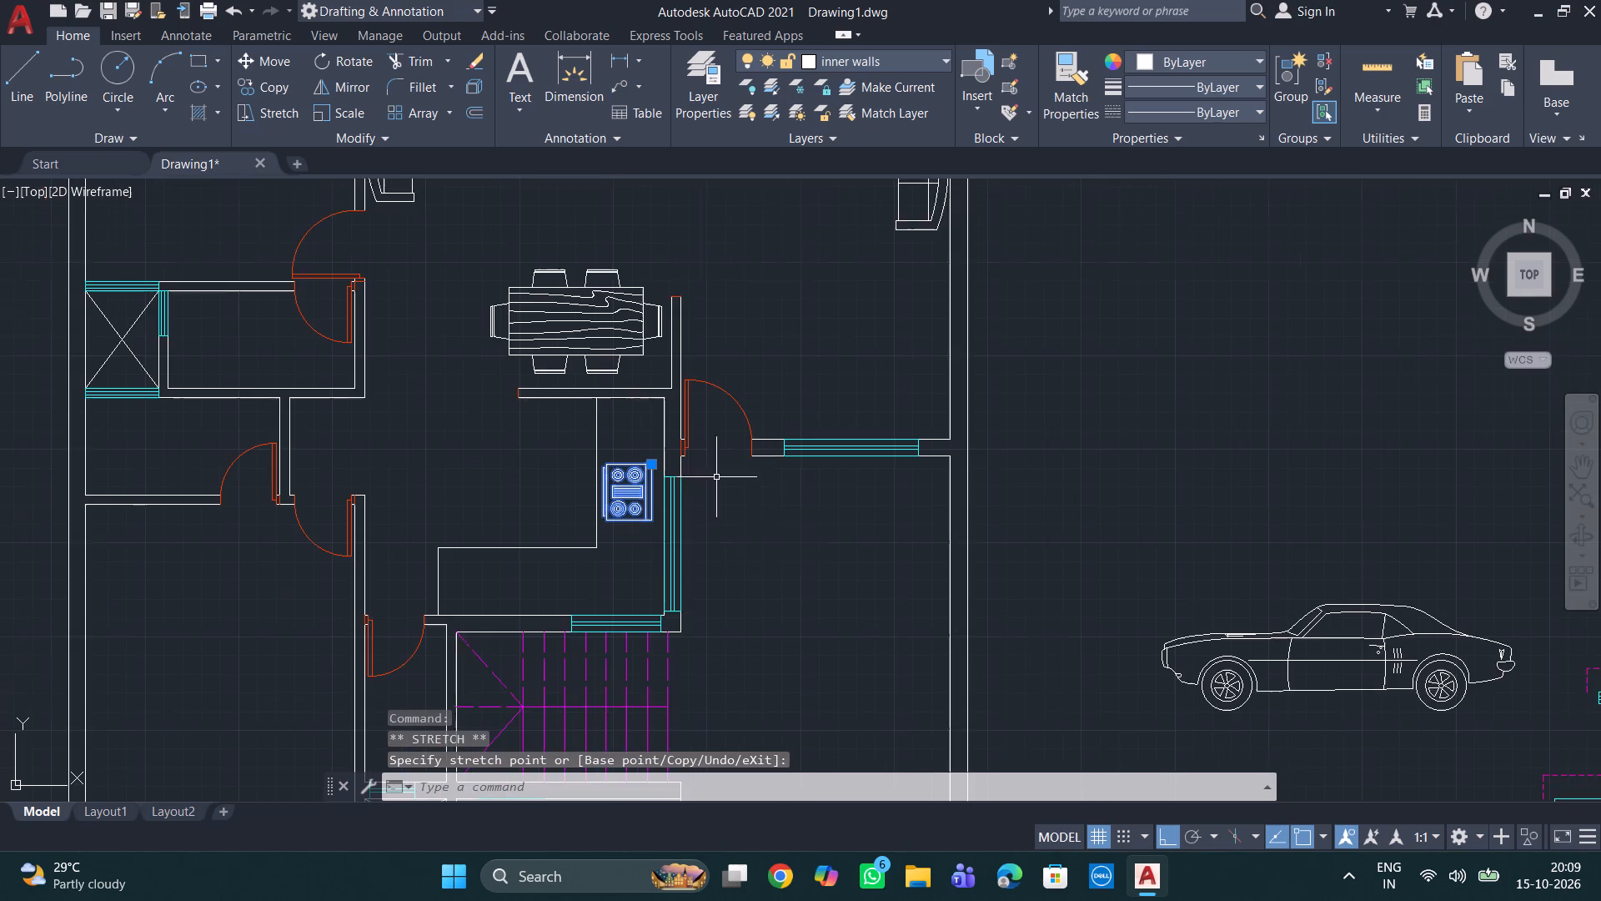
pyautogui.moveTo(762, 490); pyautogui.dragTo(745, 454, button='middle')
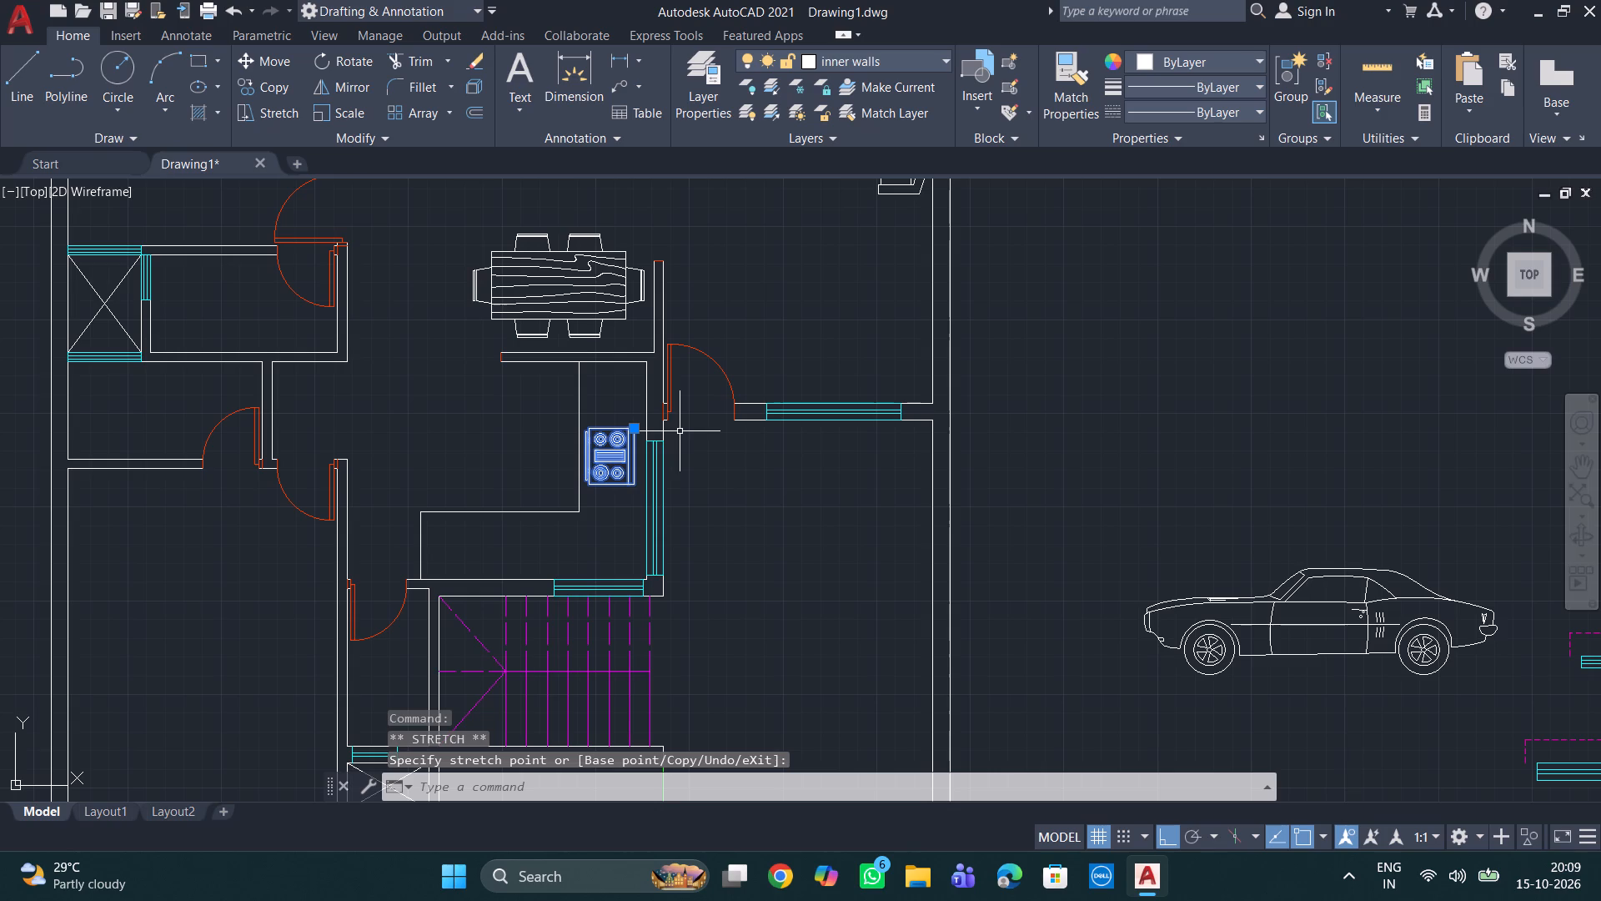
pyautogui.scroll(-1, 489, 661)
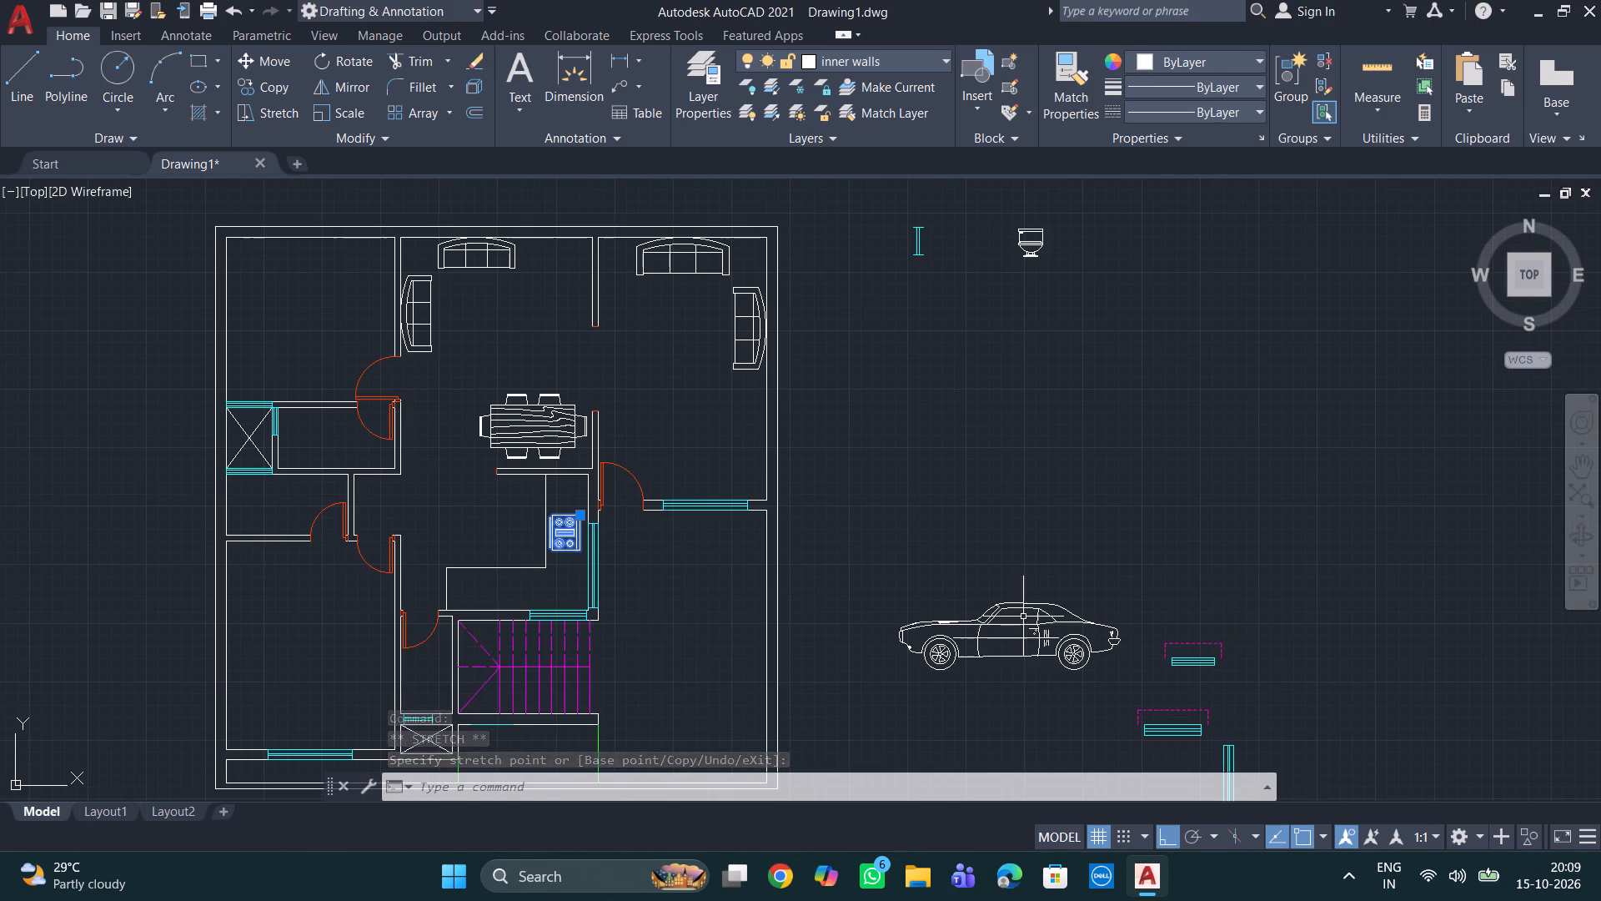
pyautogui.moveTo(1029, 612); pyautogui.dragTo(990, 416, button='middle')
pyautogui.click(940, 428)
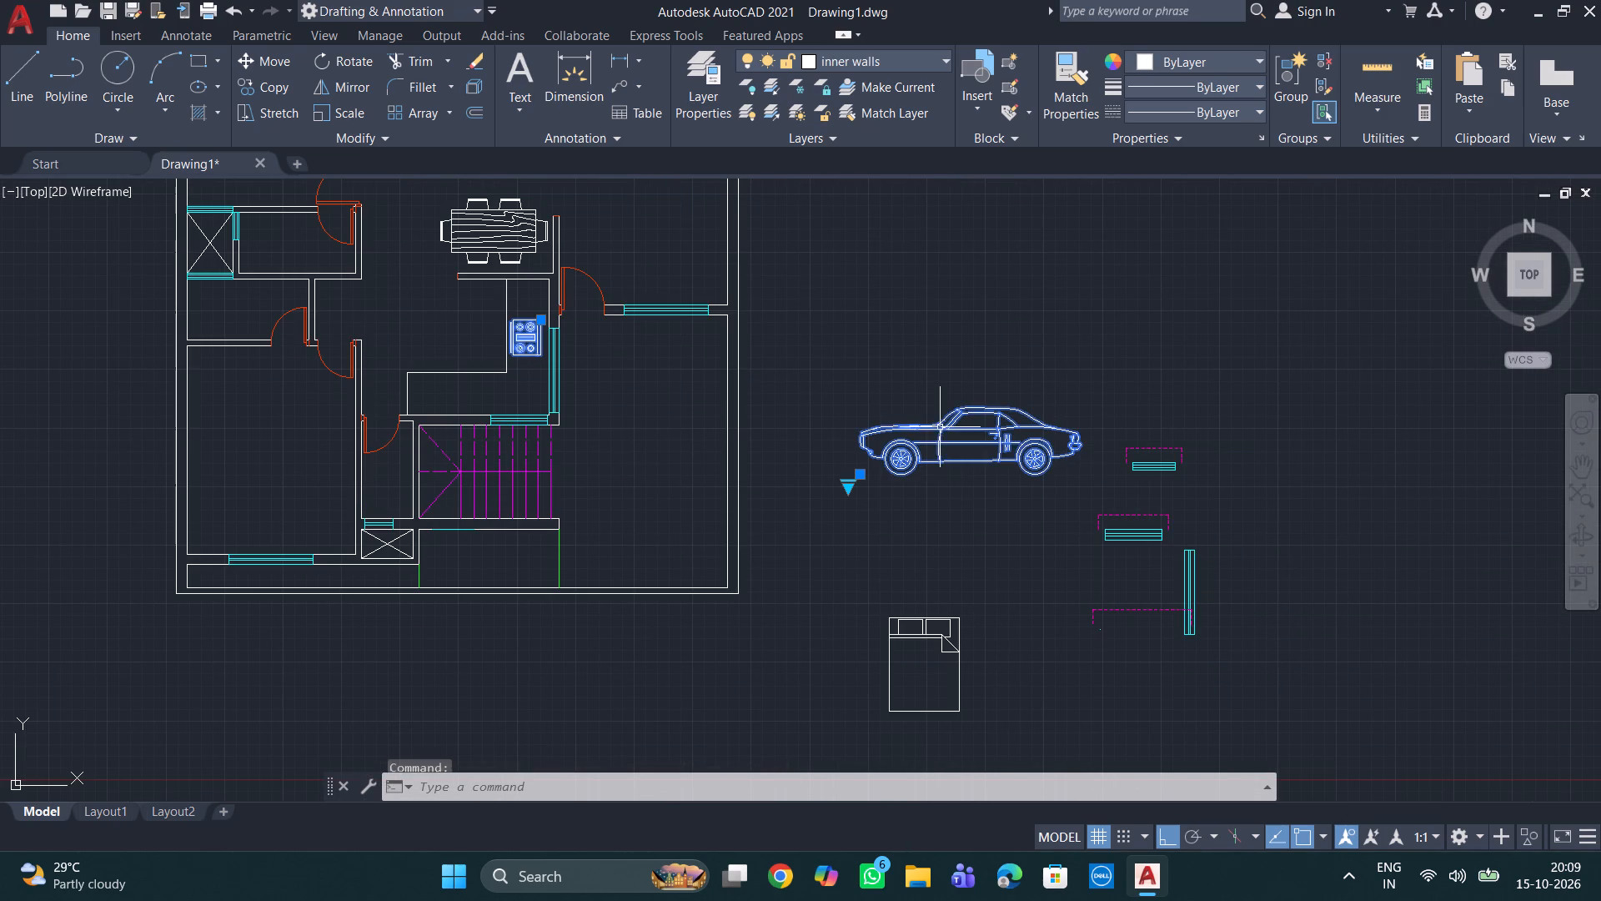
pyautogui.click(846, 490)
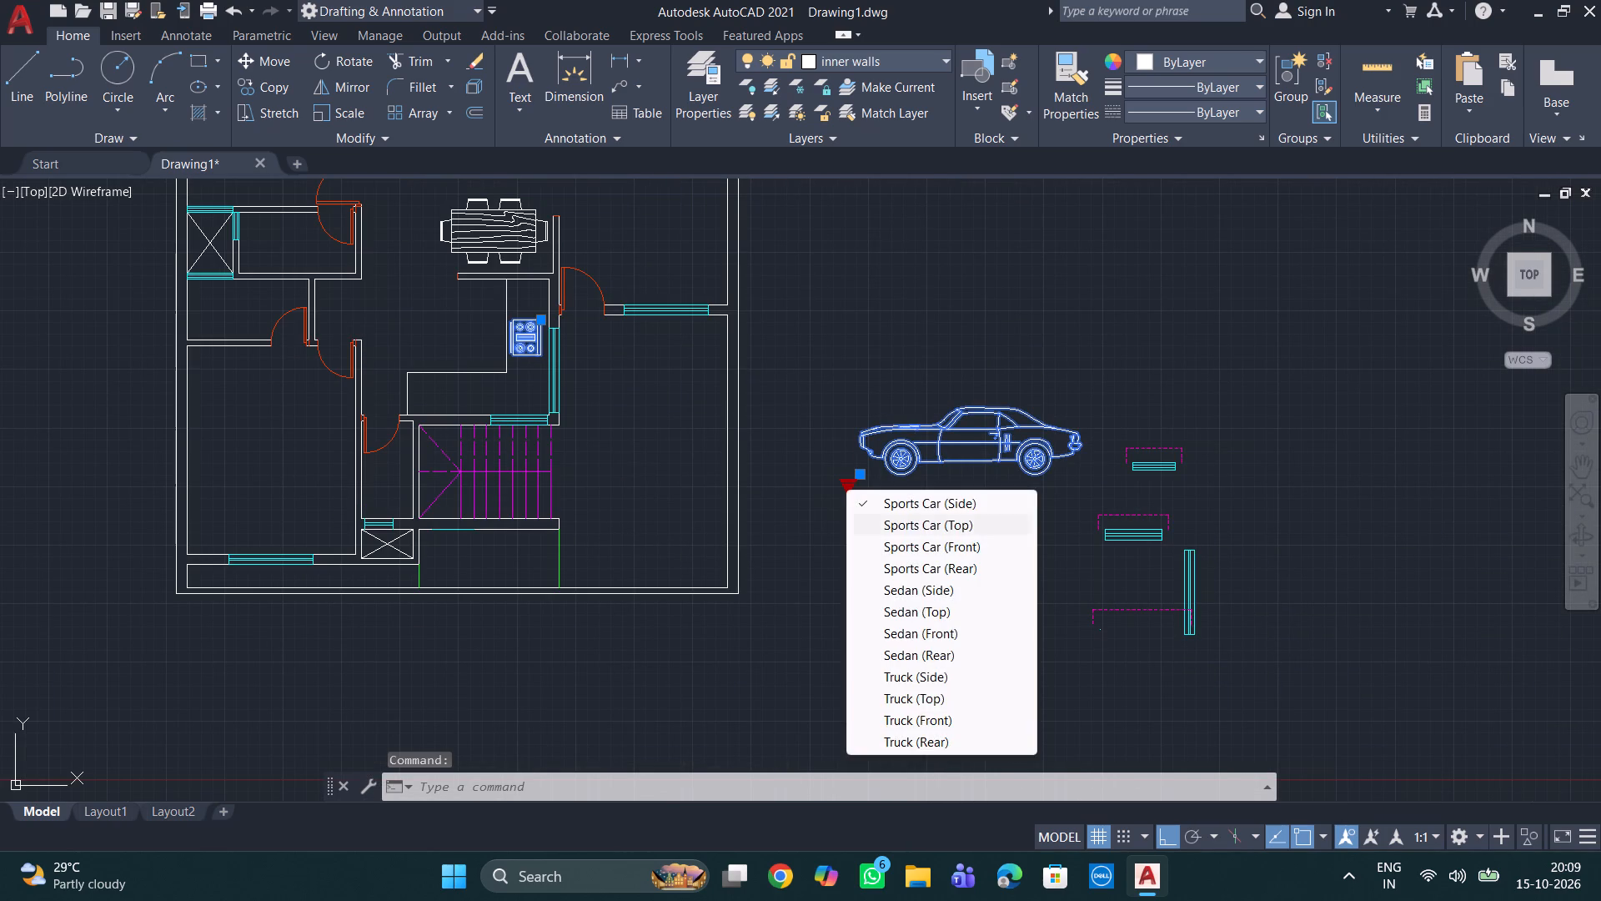
pyautogui.click(916, 522)
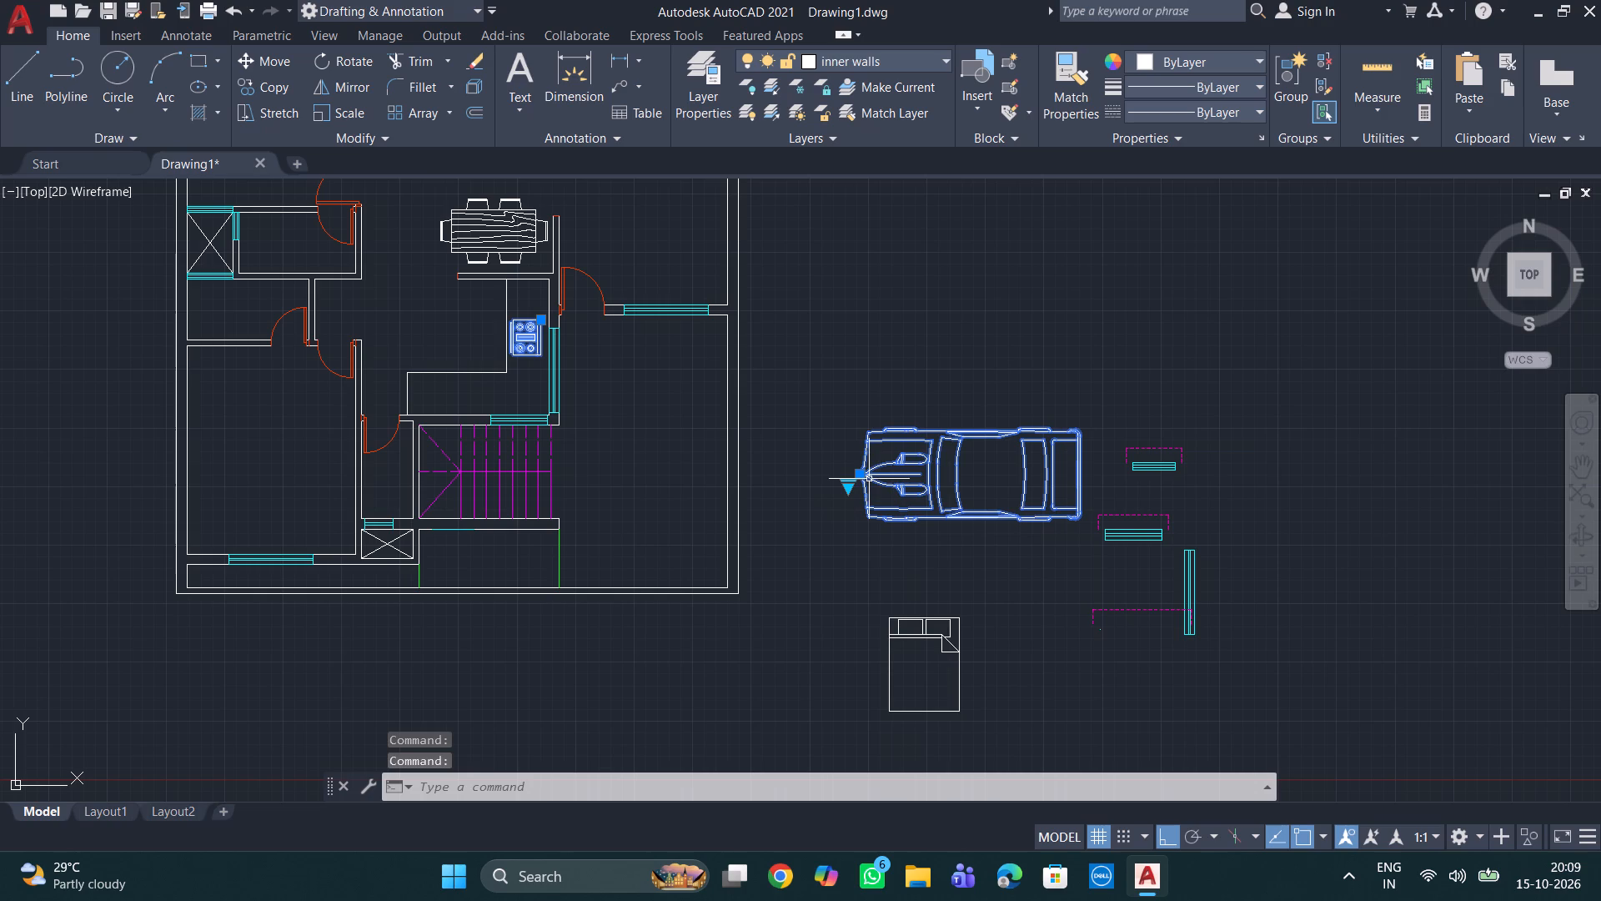
# Move the top-view car a short distance straight north.
pyautogui.click(859, 476)
pyautogui.click(856, 393)
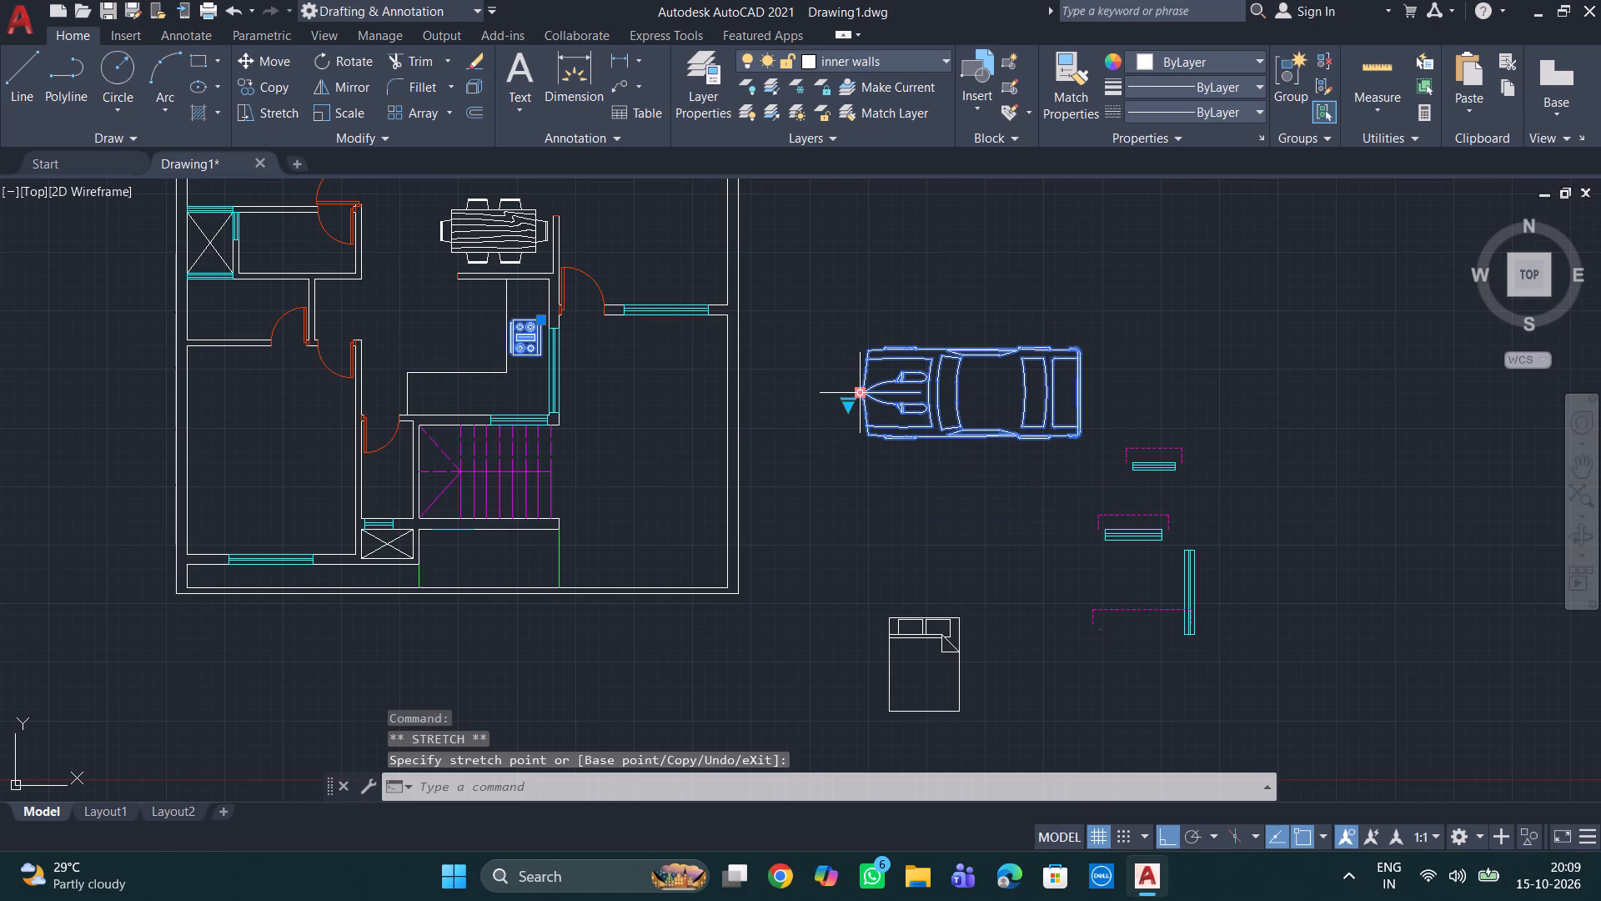
# Rotate the selected car and stove 270° about the car's northern front corner so the car's nose points north.
pyautogui.press('r')
pyautogui.press('o')
pyautogui.press('Return')
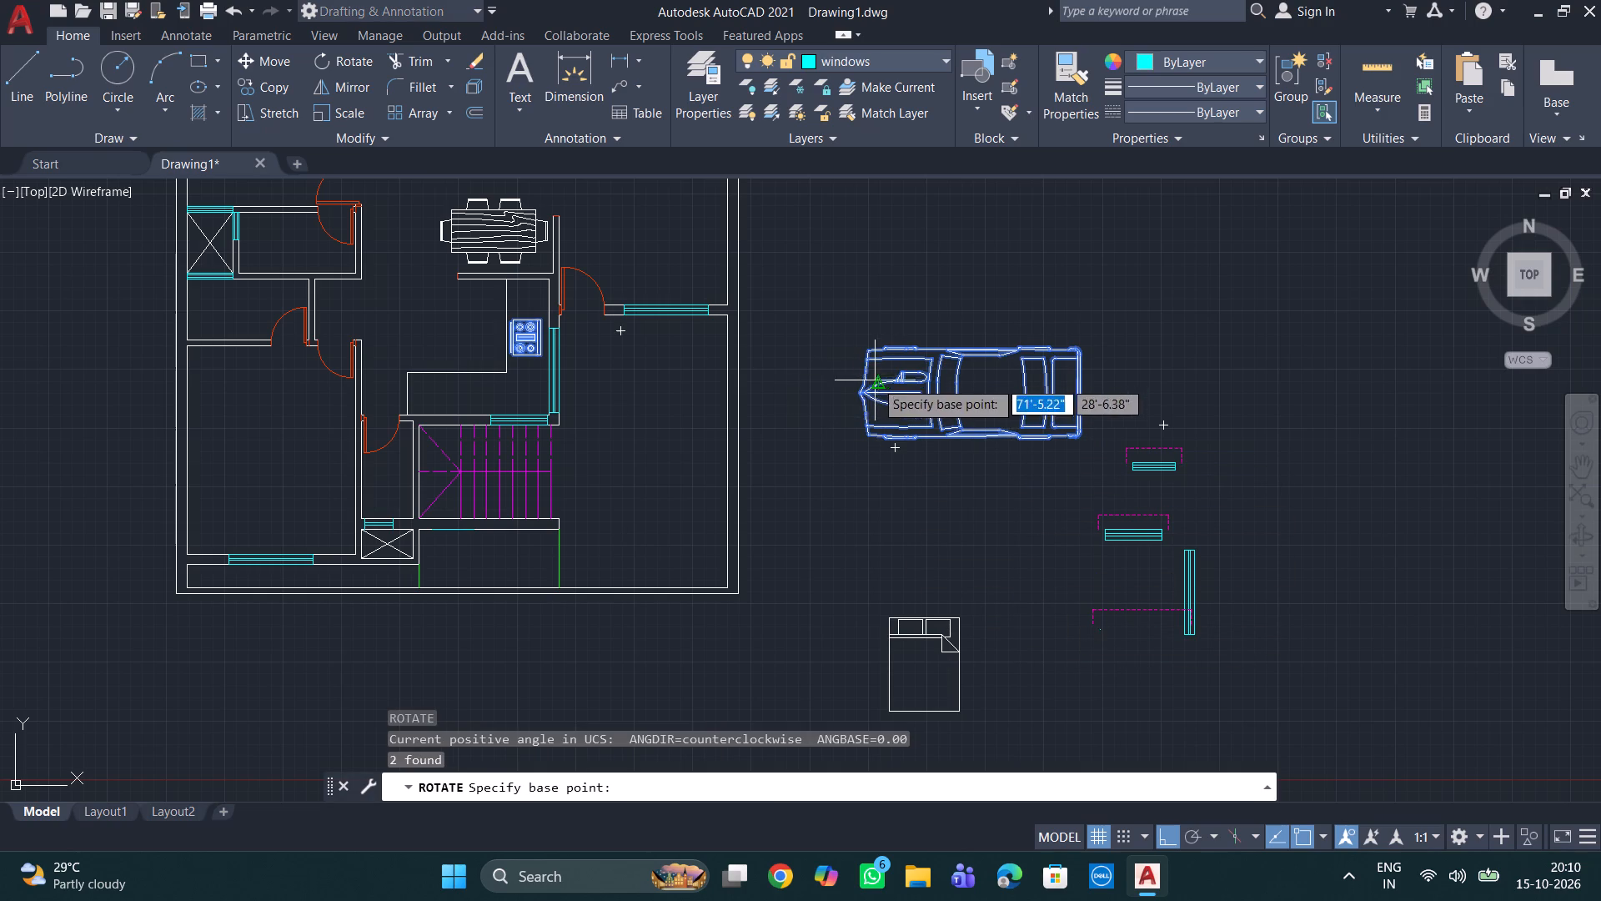
pyautogui.click(864, 350)
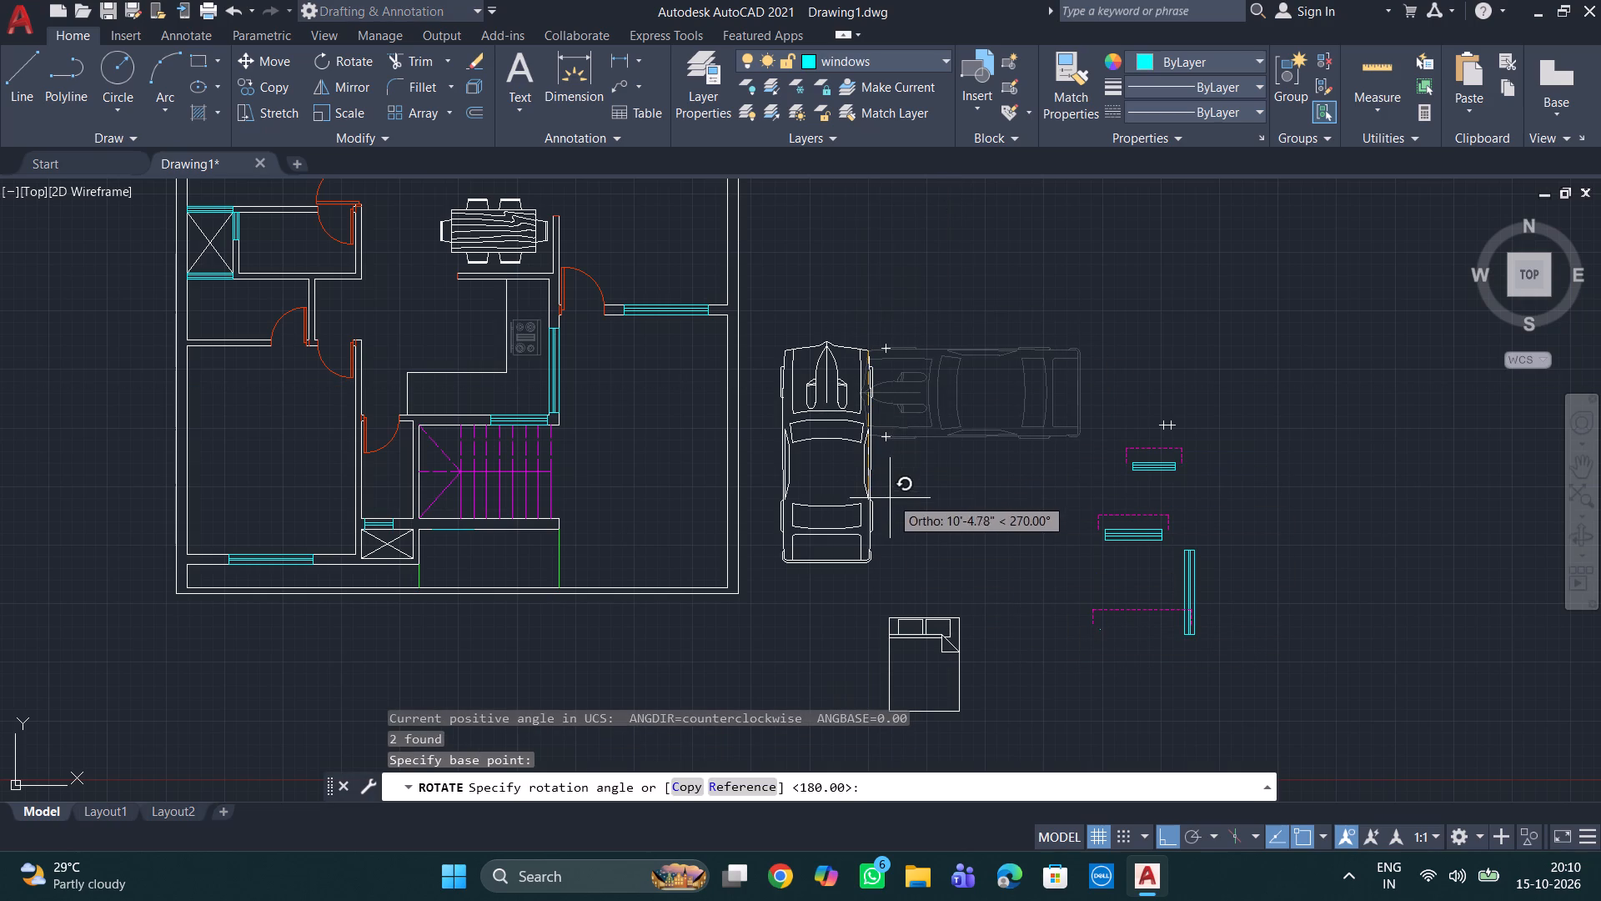
pyautogui.click(889, 499)
# Scale the car down about the tip of its nose to roughly two-thirds of its size.
pyautogui.click(827, 444)
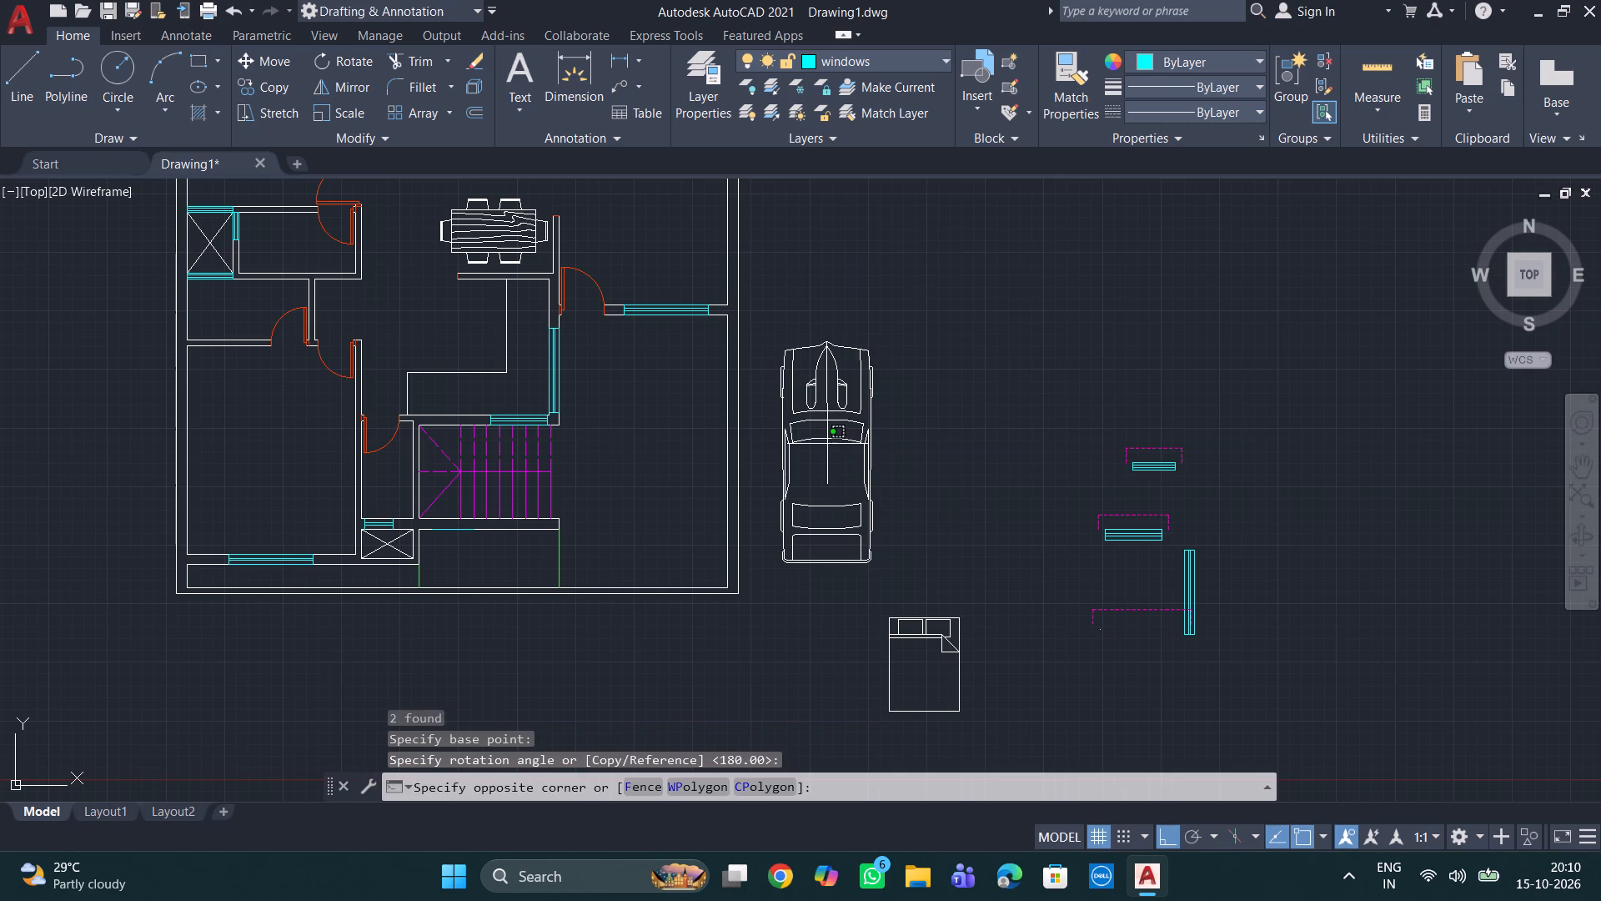
pyautogui.click(831, 432)
pyautogui.click(825, 439)
pyautogui.rightClick(828, 437)
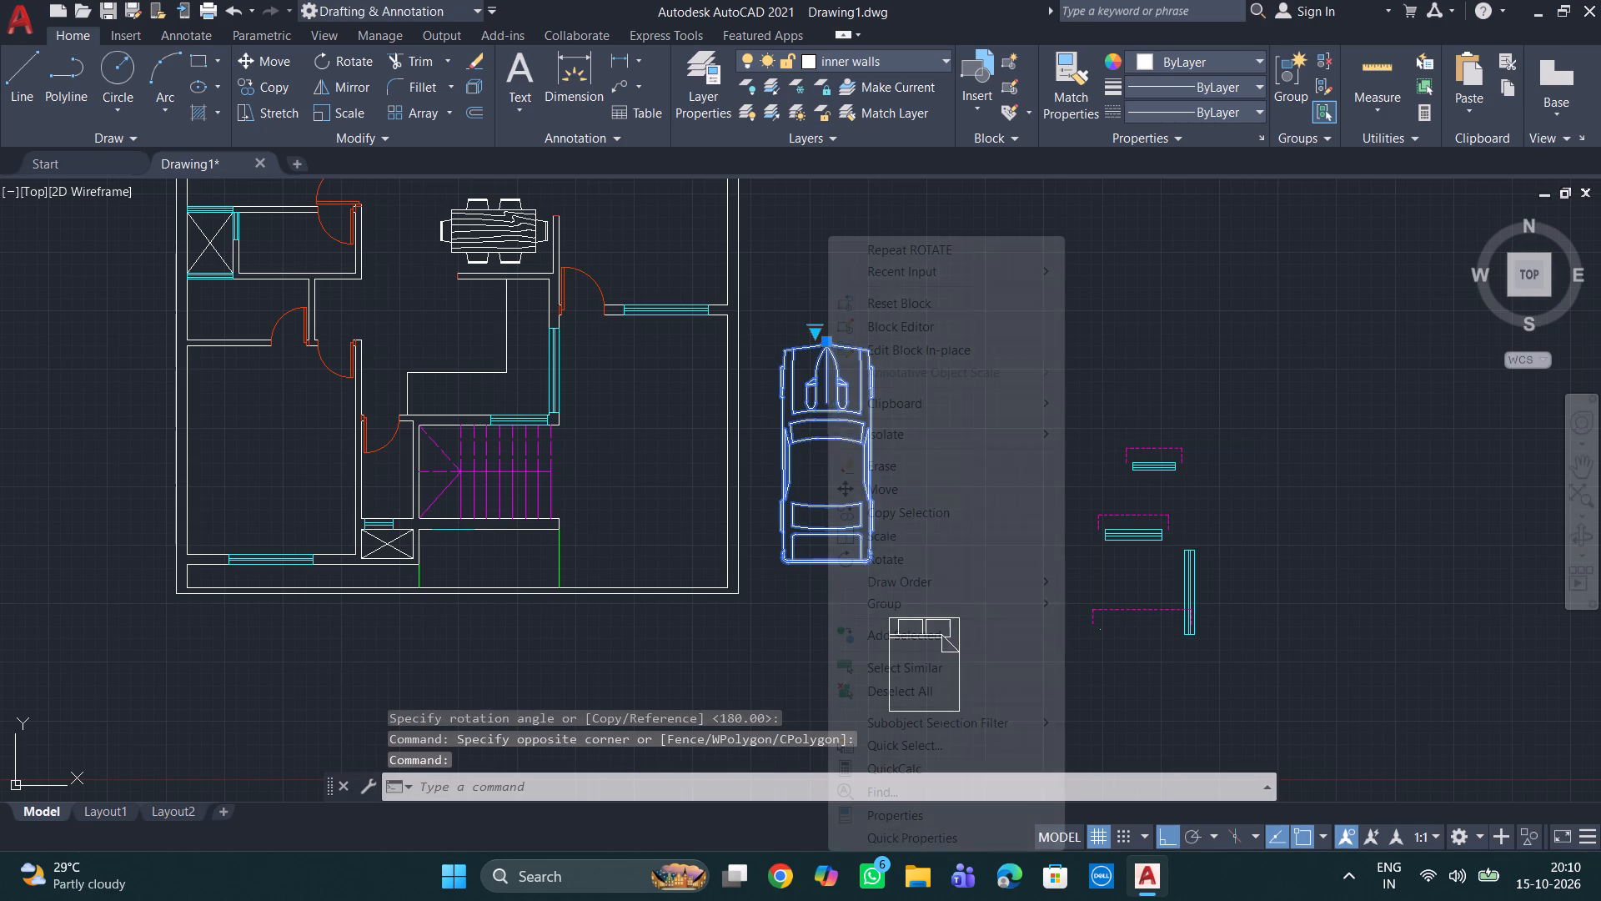
pyautogui.click(896, 532)
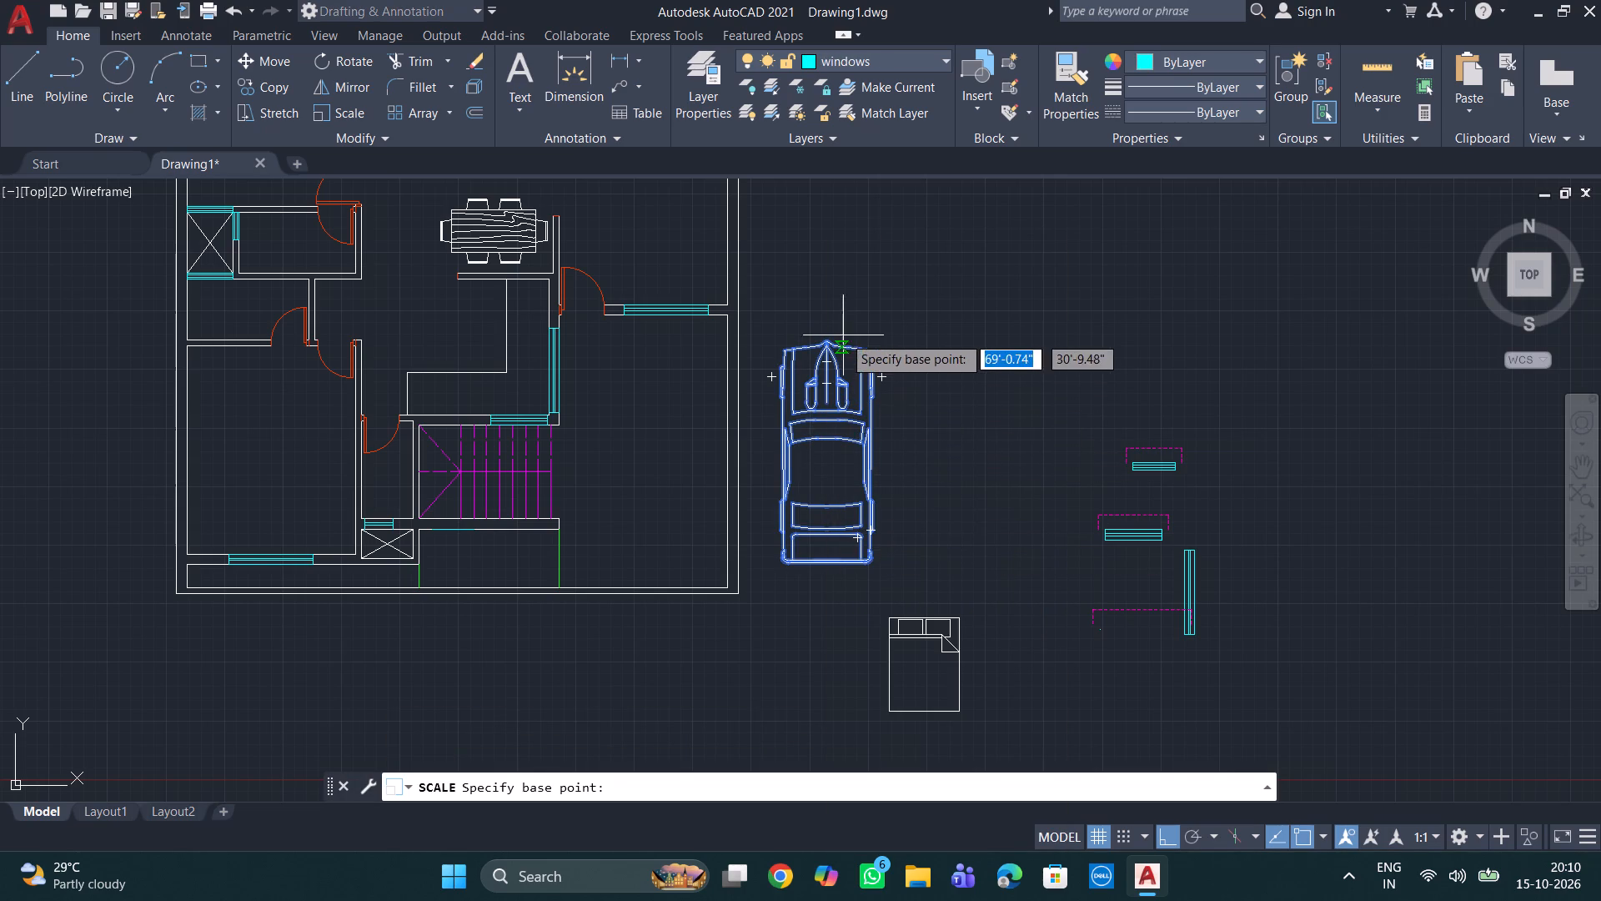
pyautogui.click(831, 345)
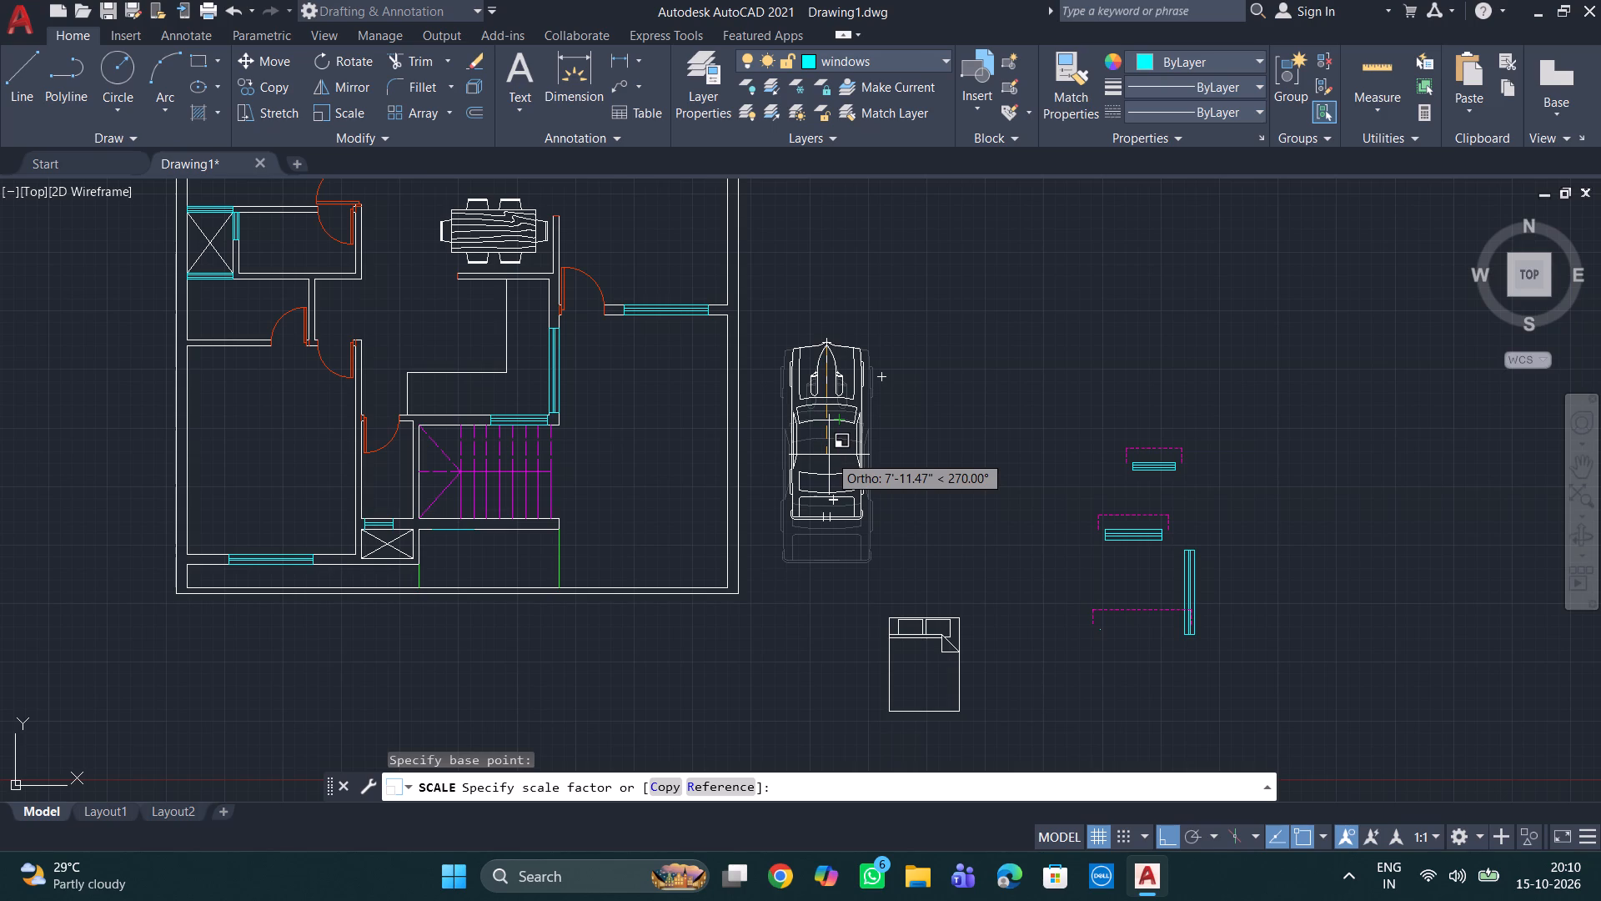
pyautogui.click(829, 439)
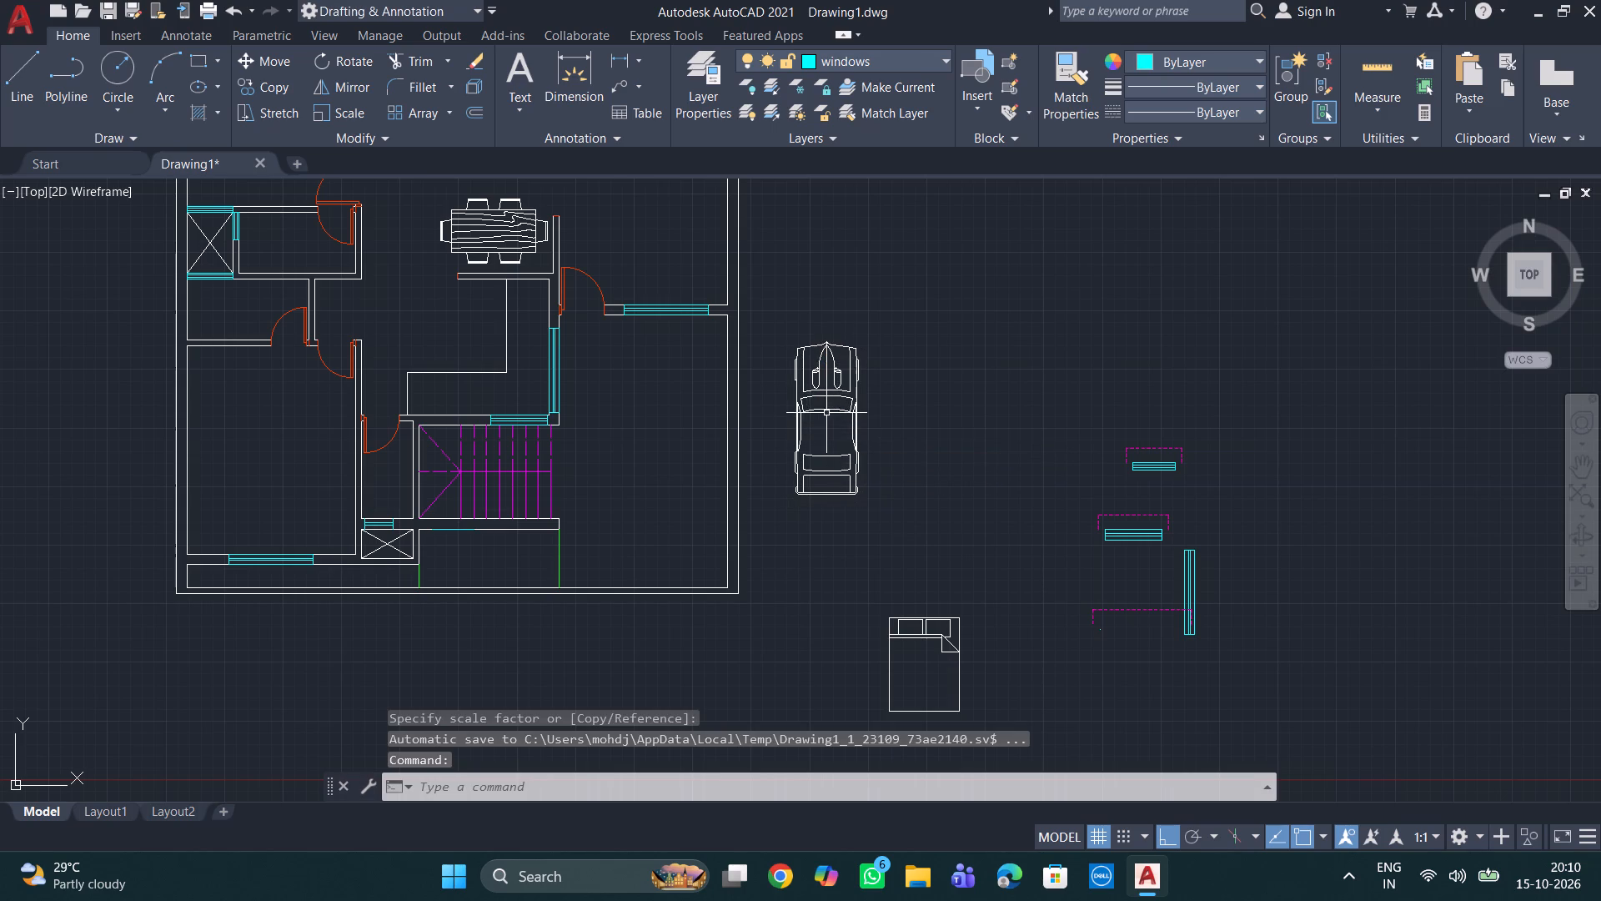
# Move the reduced car straight west into the southeast parking area, south of the northeast room's window.
pyautogui.click(826, 413)
pyautogui.click(831, 358)
pyautogui.click(831, 344)
pyautogui.click(831, 344)
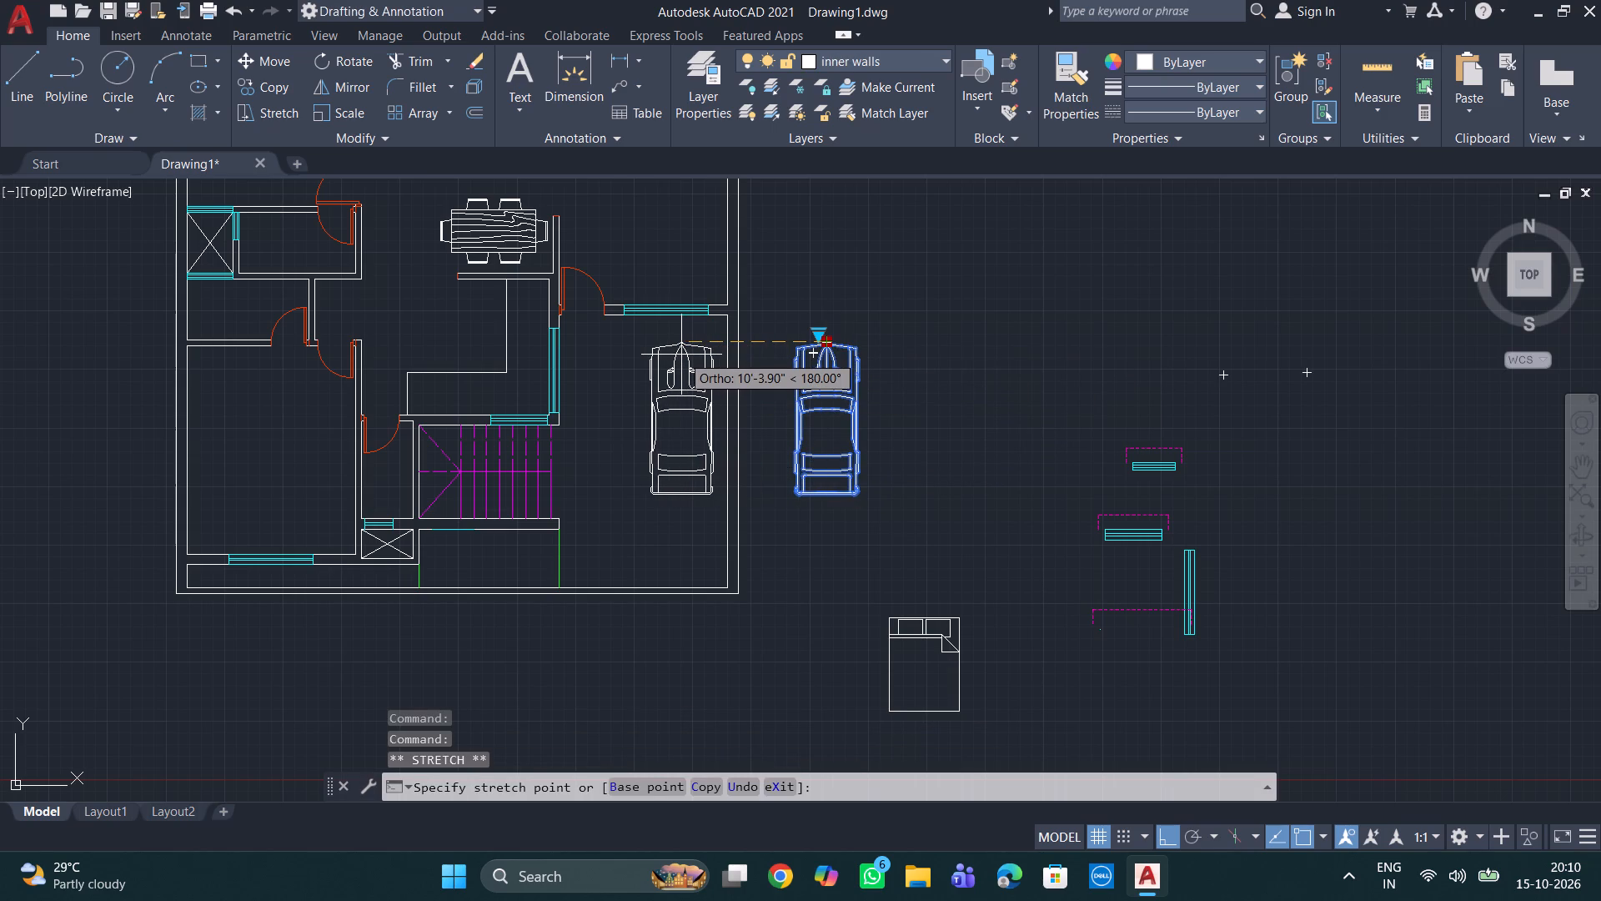
pyautogui.click(682, 390)
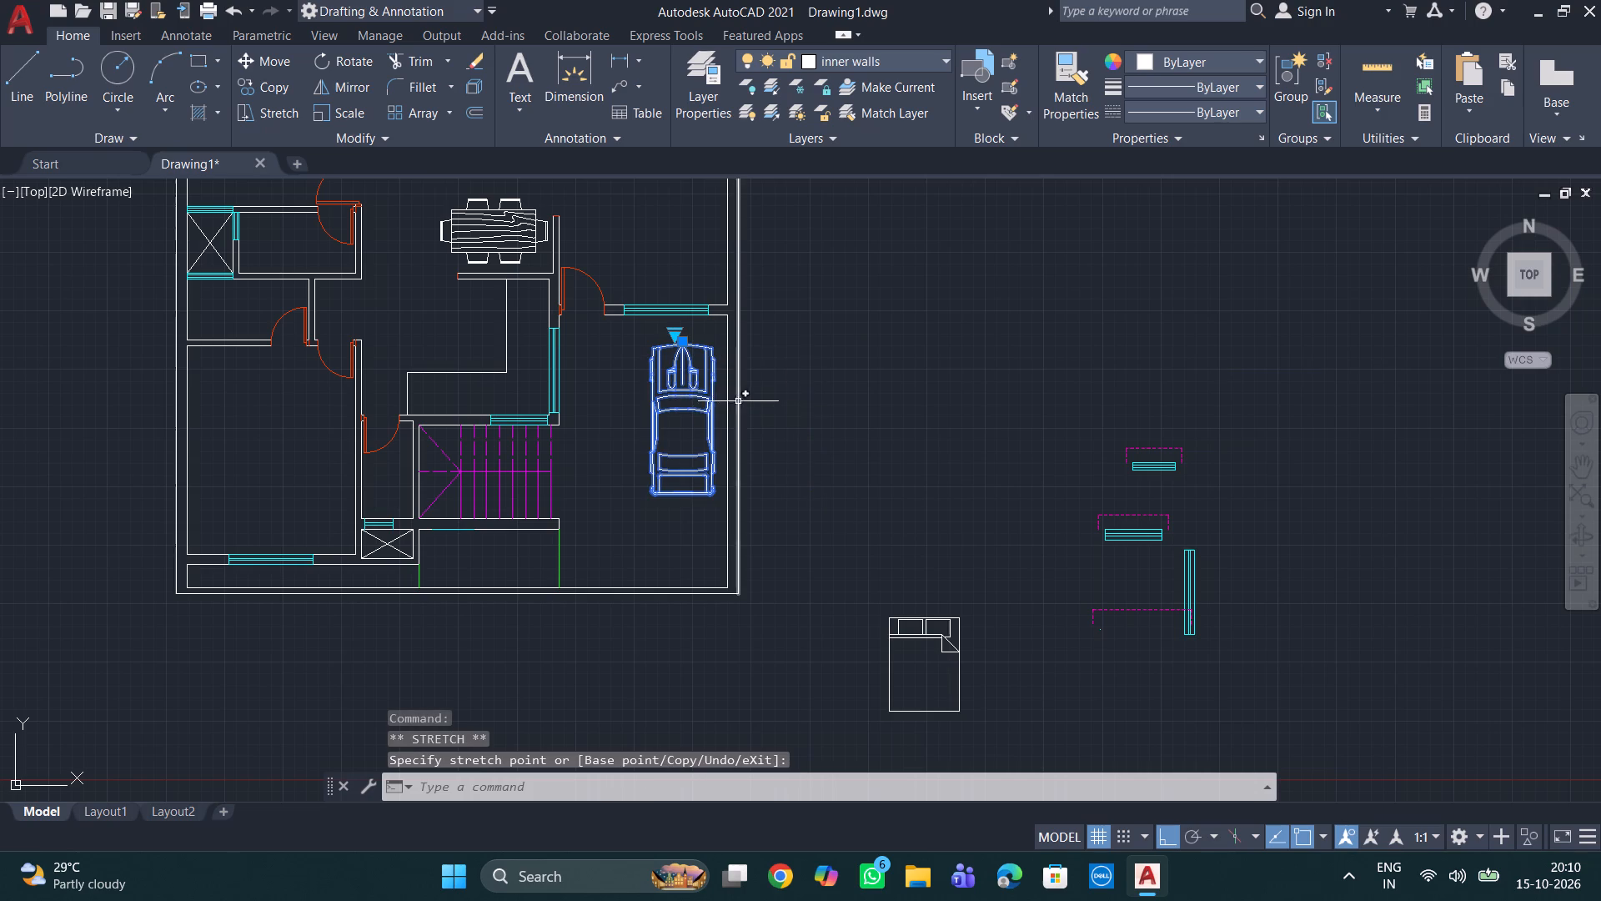
pyautogui.press('Escape')
# Delete the leftover window pieces and magenta dashed lines lying east of the plan.
pyautogui.scroll(-2, 817, 382)
pyautogui.moveTo(820, 381); pyautogui.dragTo(850, 434, button='middle')
pyautogui.scroll(2, 849, 459)
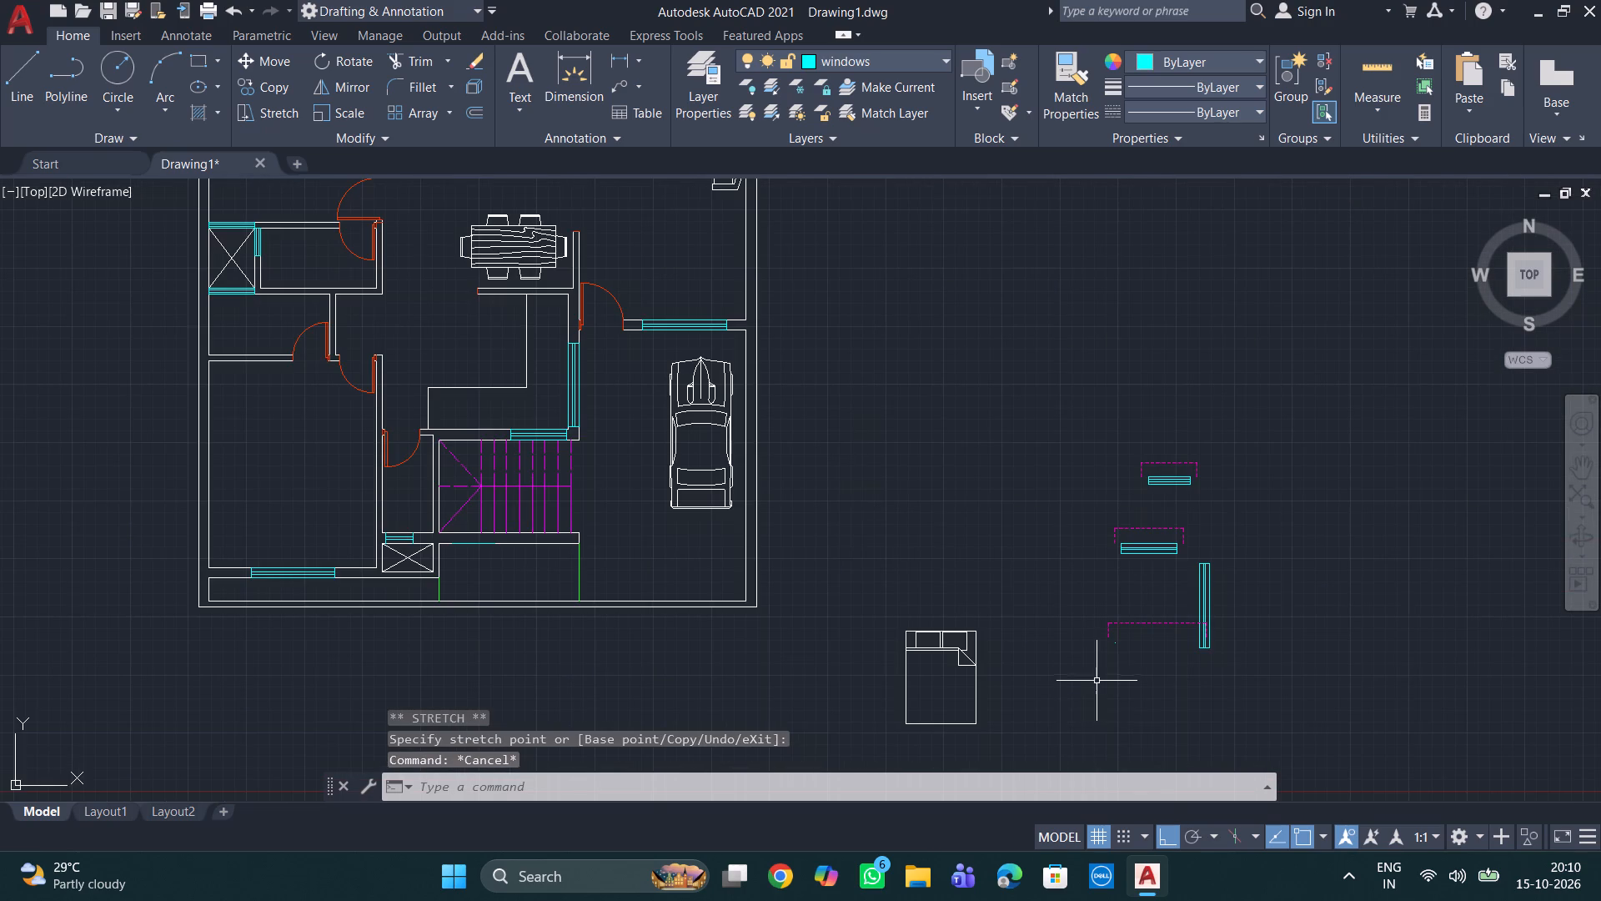
pyautogui.moveTo(1253, 664); pyautogui.dragTo(1242, 652)
pyautogui.click(1081, 427)
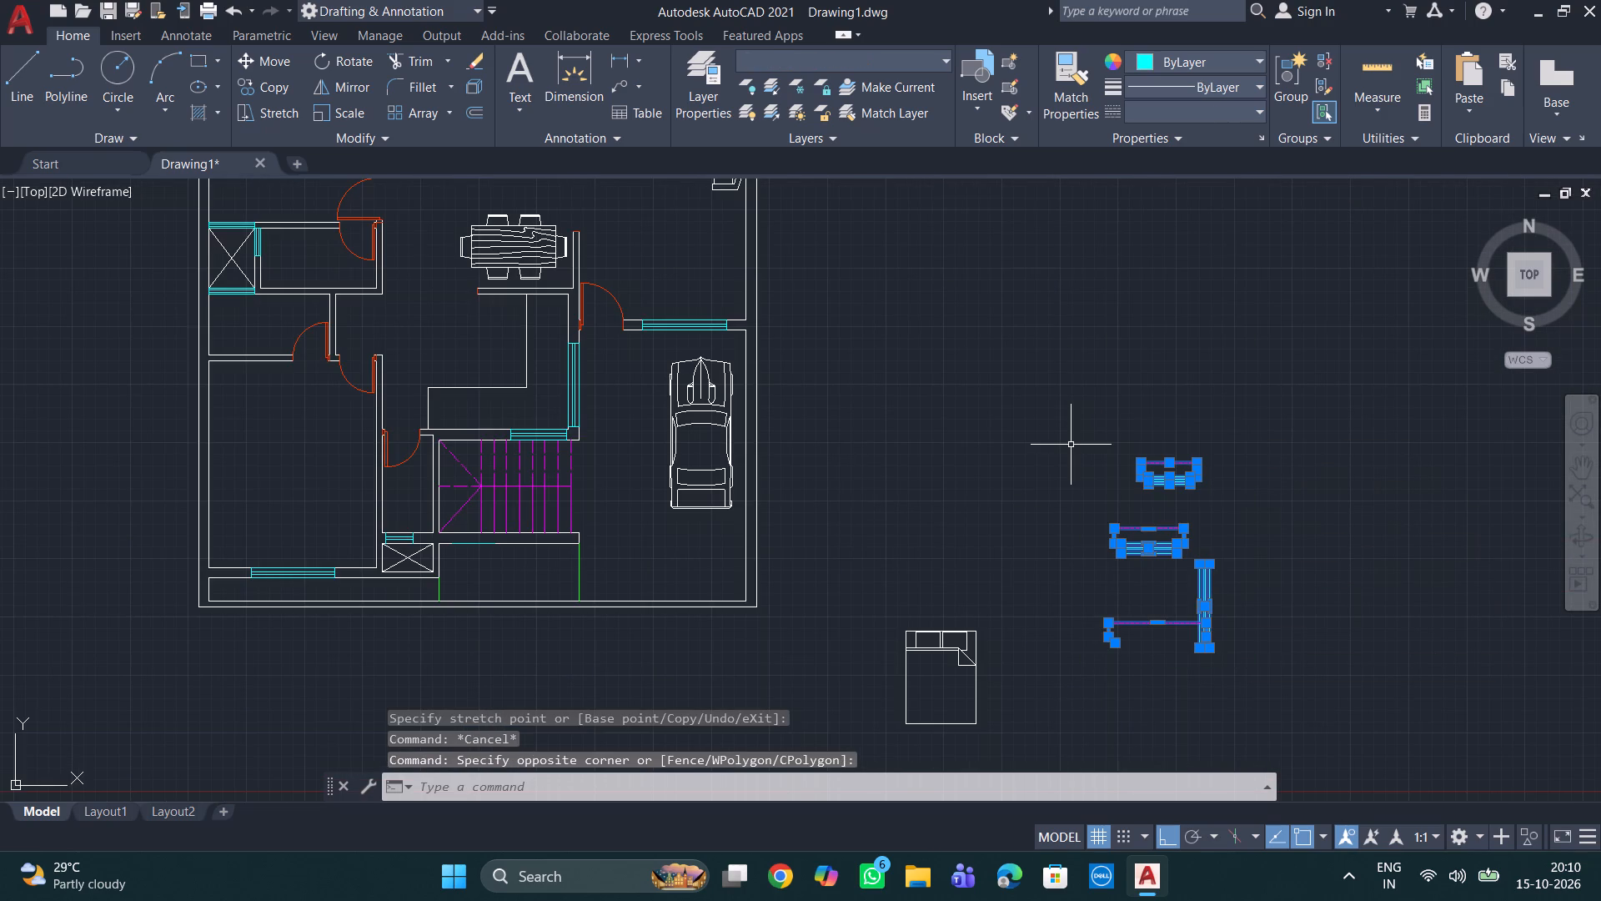
pyautogui.press('Delete')
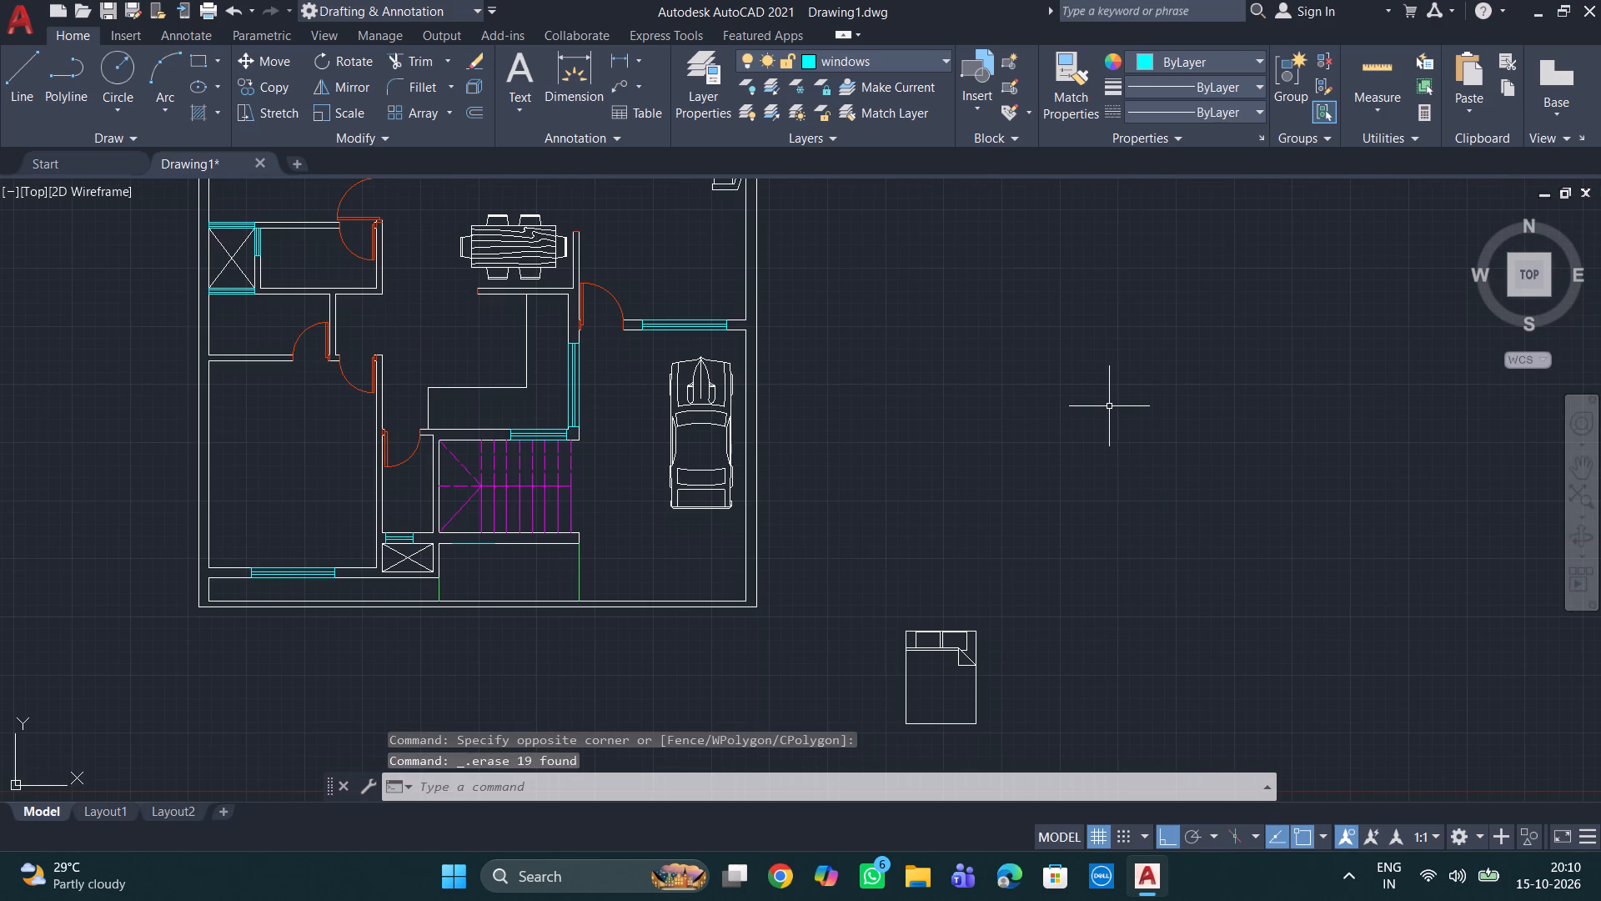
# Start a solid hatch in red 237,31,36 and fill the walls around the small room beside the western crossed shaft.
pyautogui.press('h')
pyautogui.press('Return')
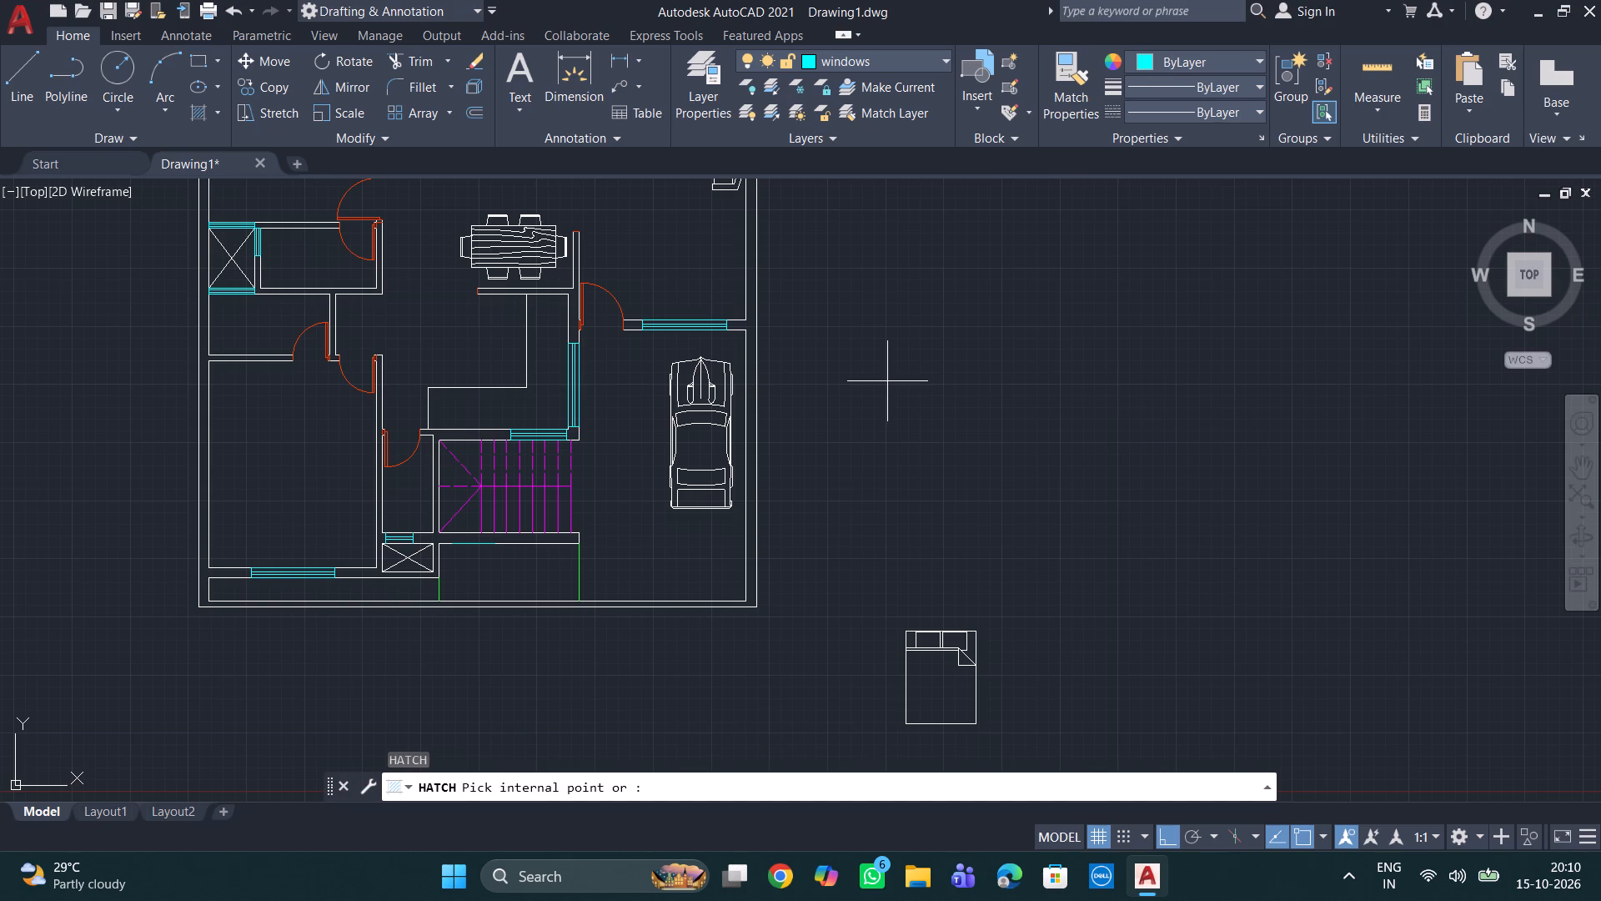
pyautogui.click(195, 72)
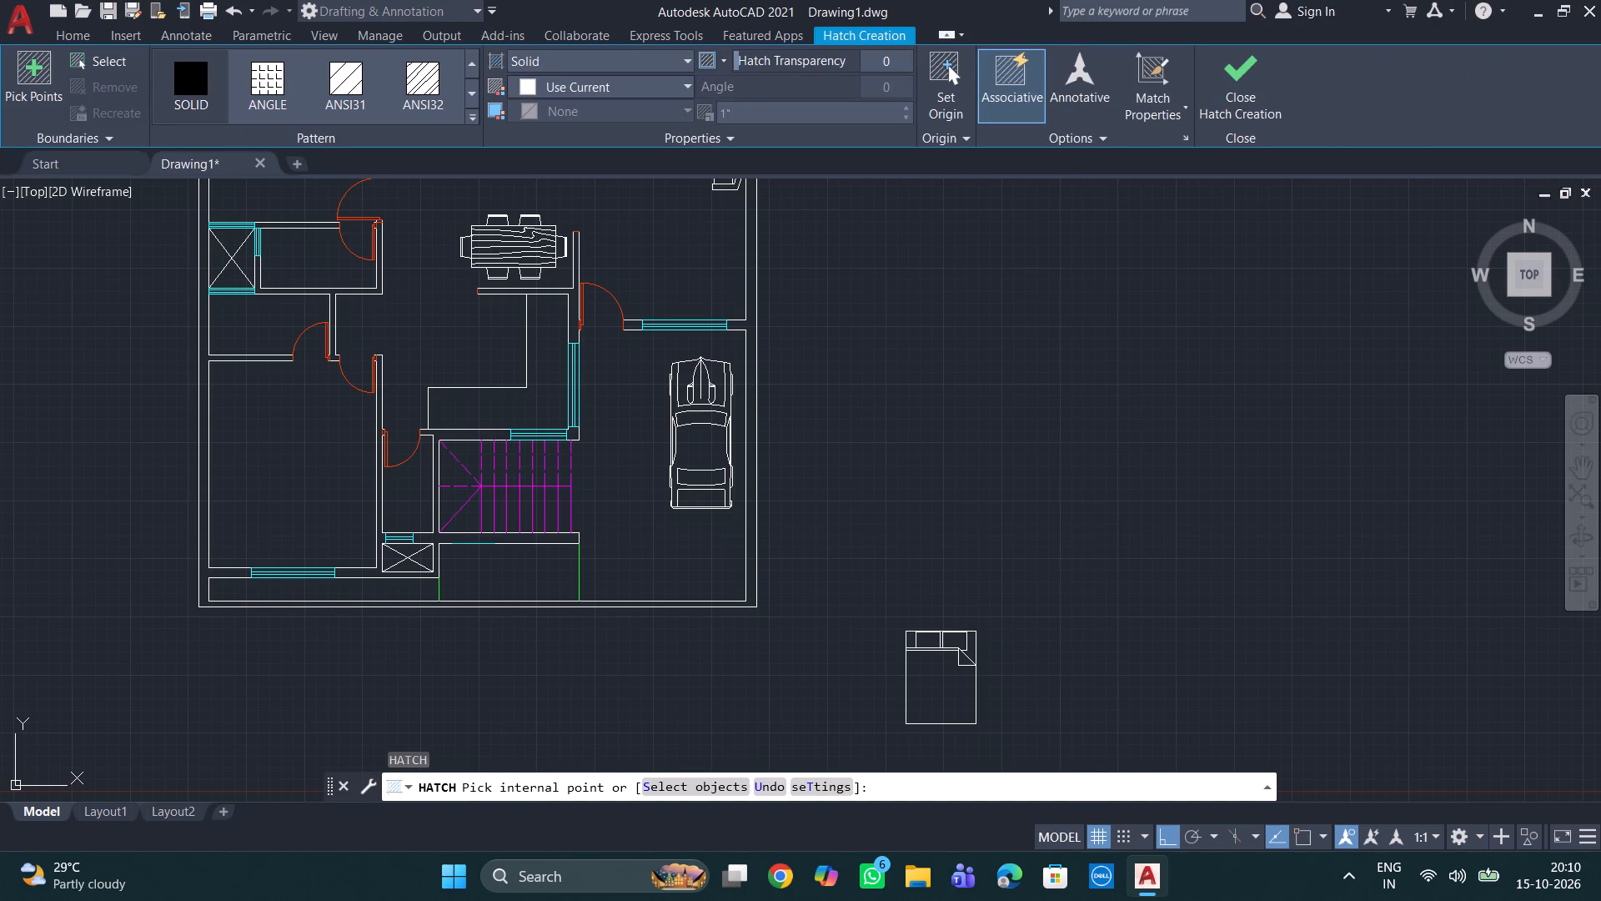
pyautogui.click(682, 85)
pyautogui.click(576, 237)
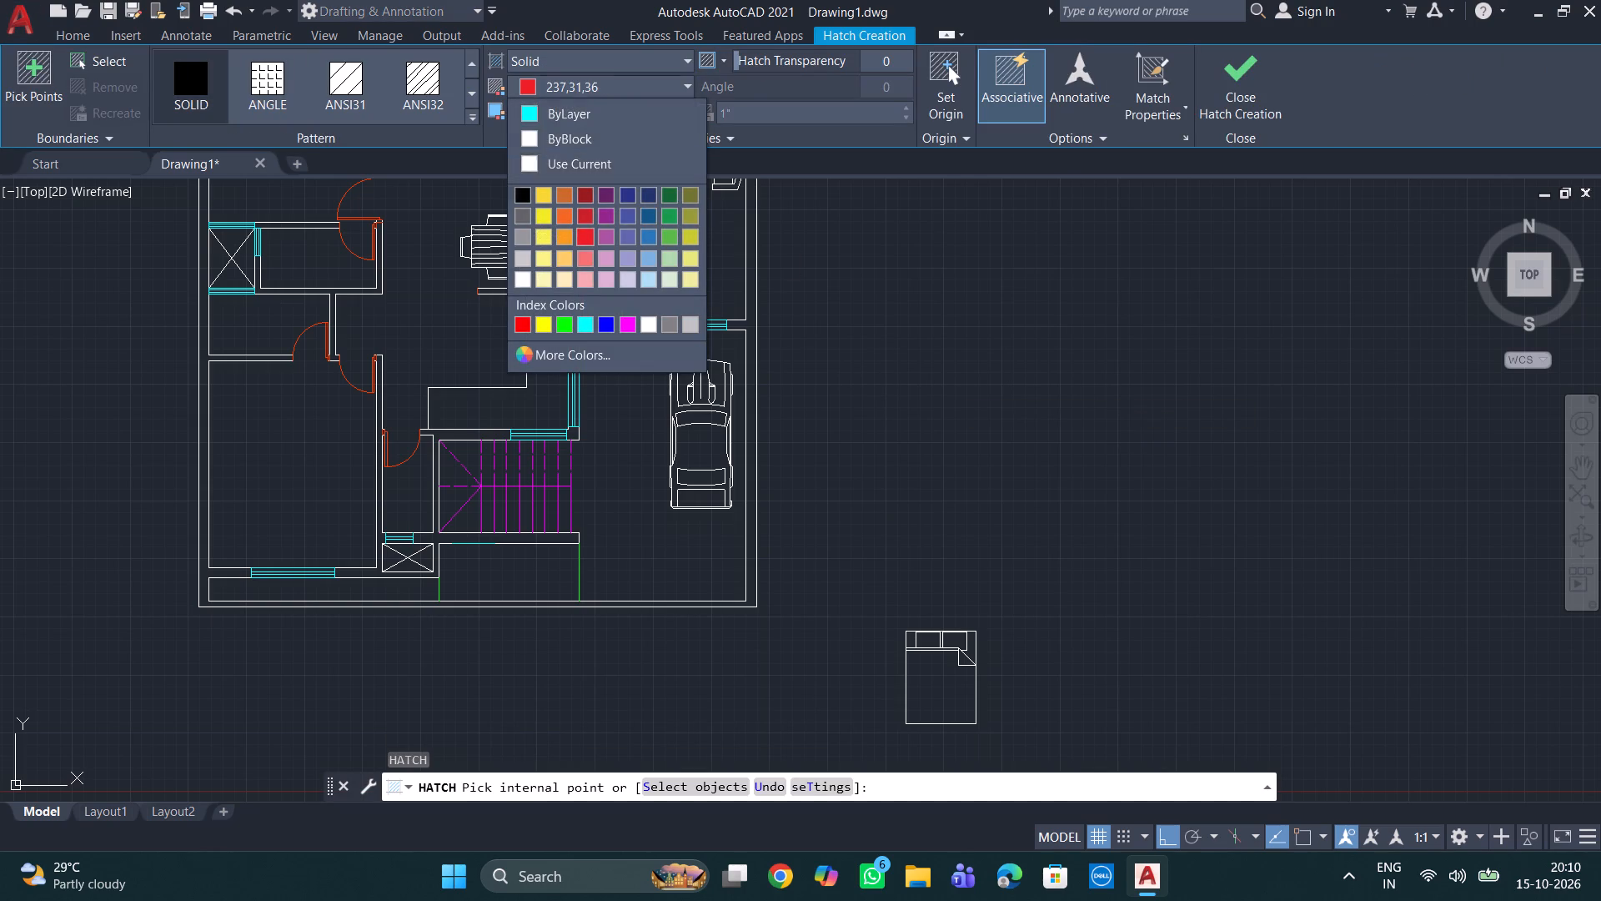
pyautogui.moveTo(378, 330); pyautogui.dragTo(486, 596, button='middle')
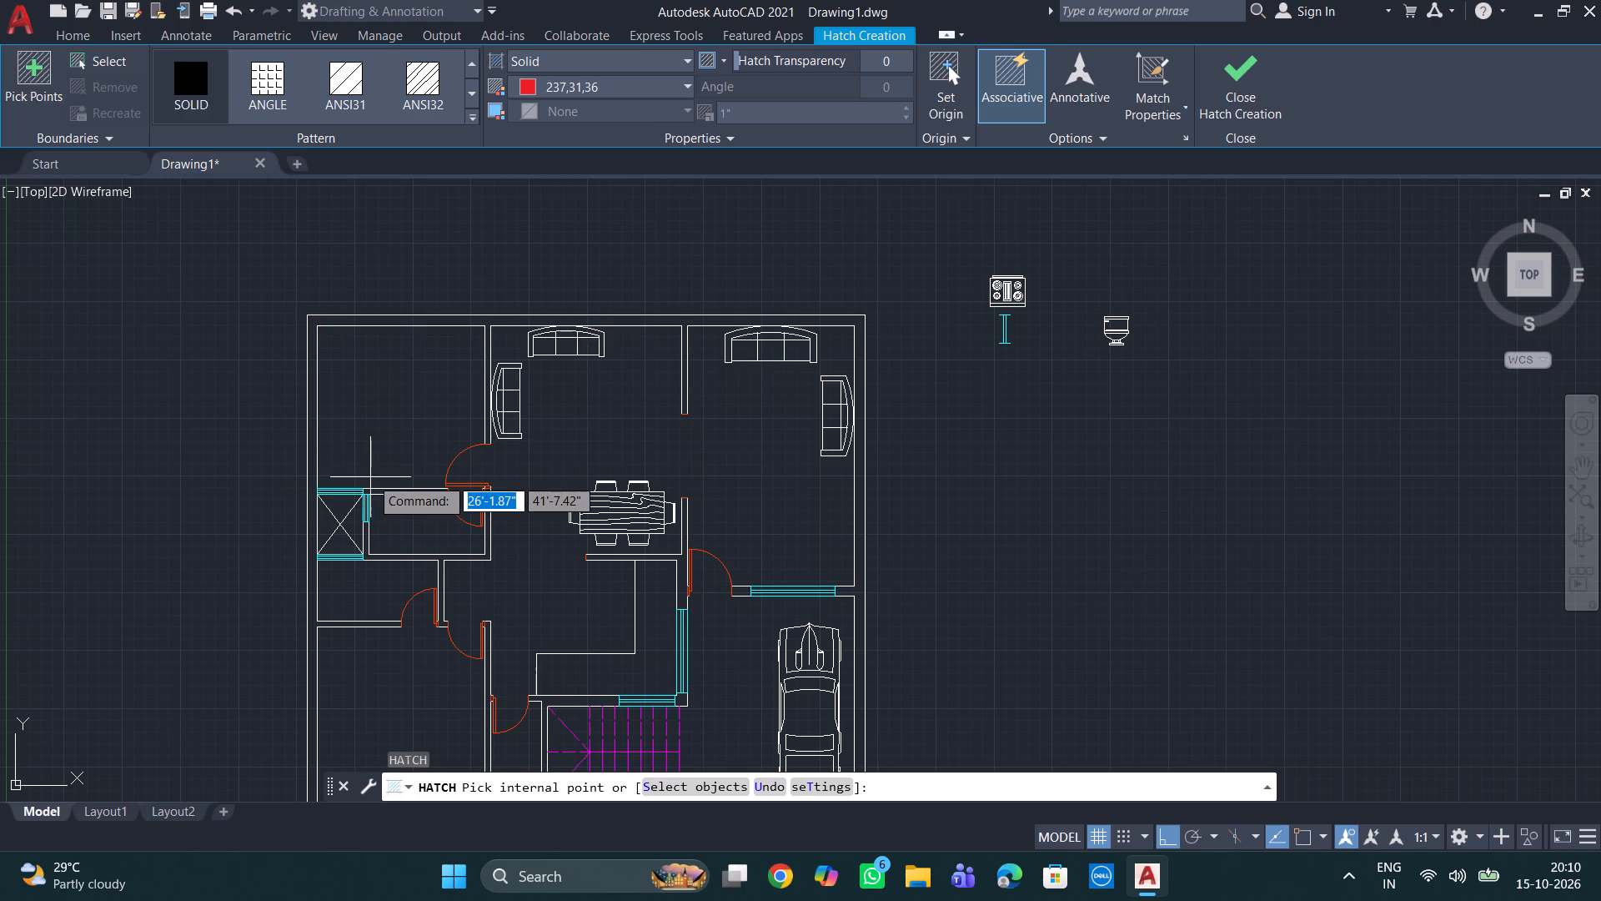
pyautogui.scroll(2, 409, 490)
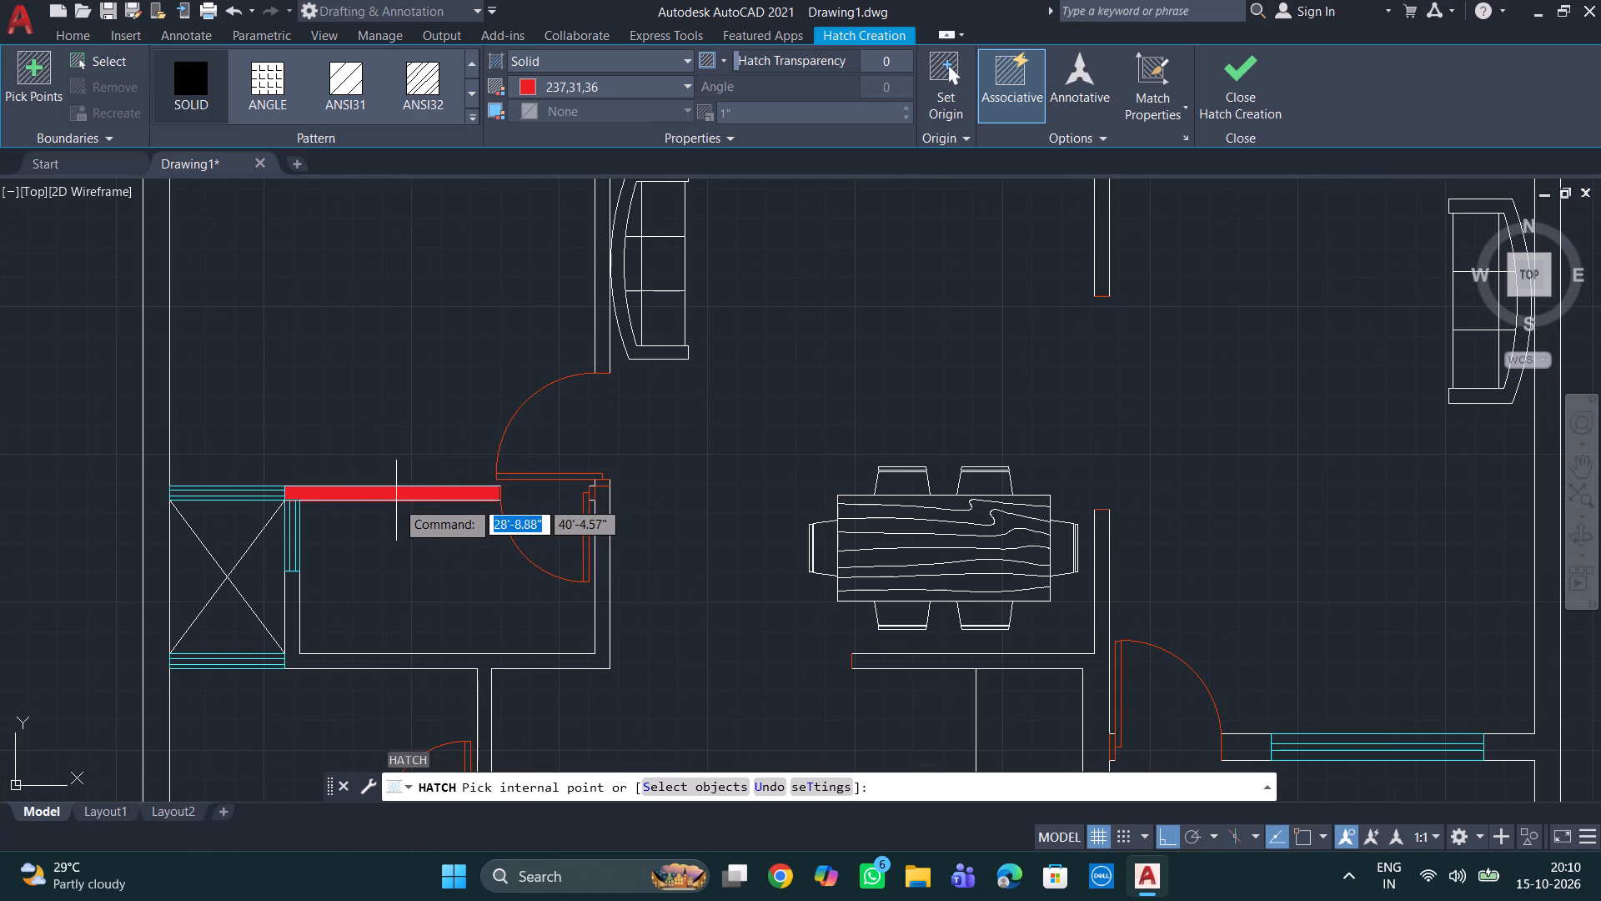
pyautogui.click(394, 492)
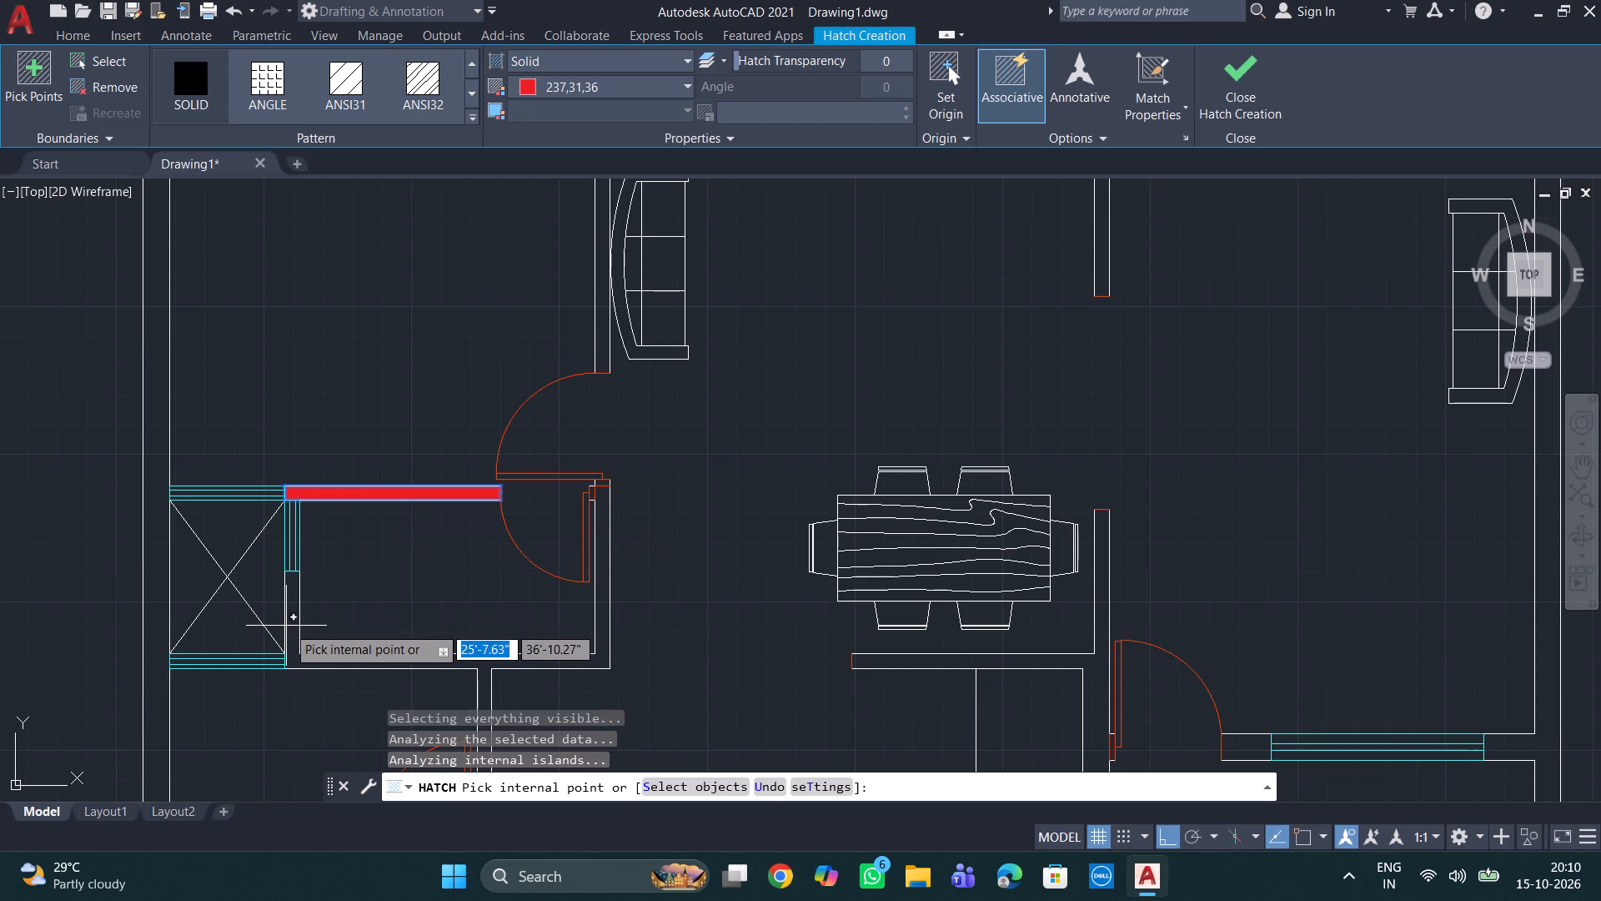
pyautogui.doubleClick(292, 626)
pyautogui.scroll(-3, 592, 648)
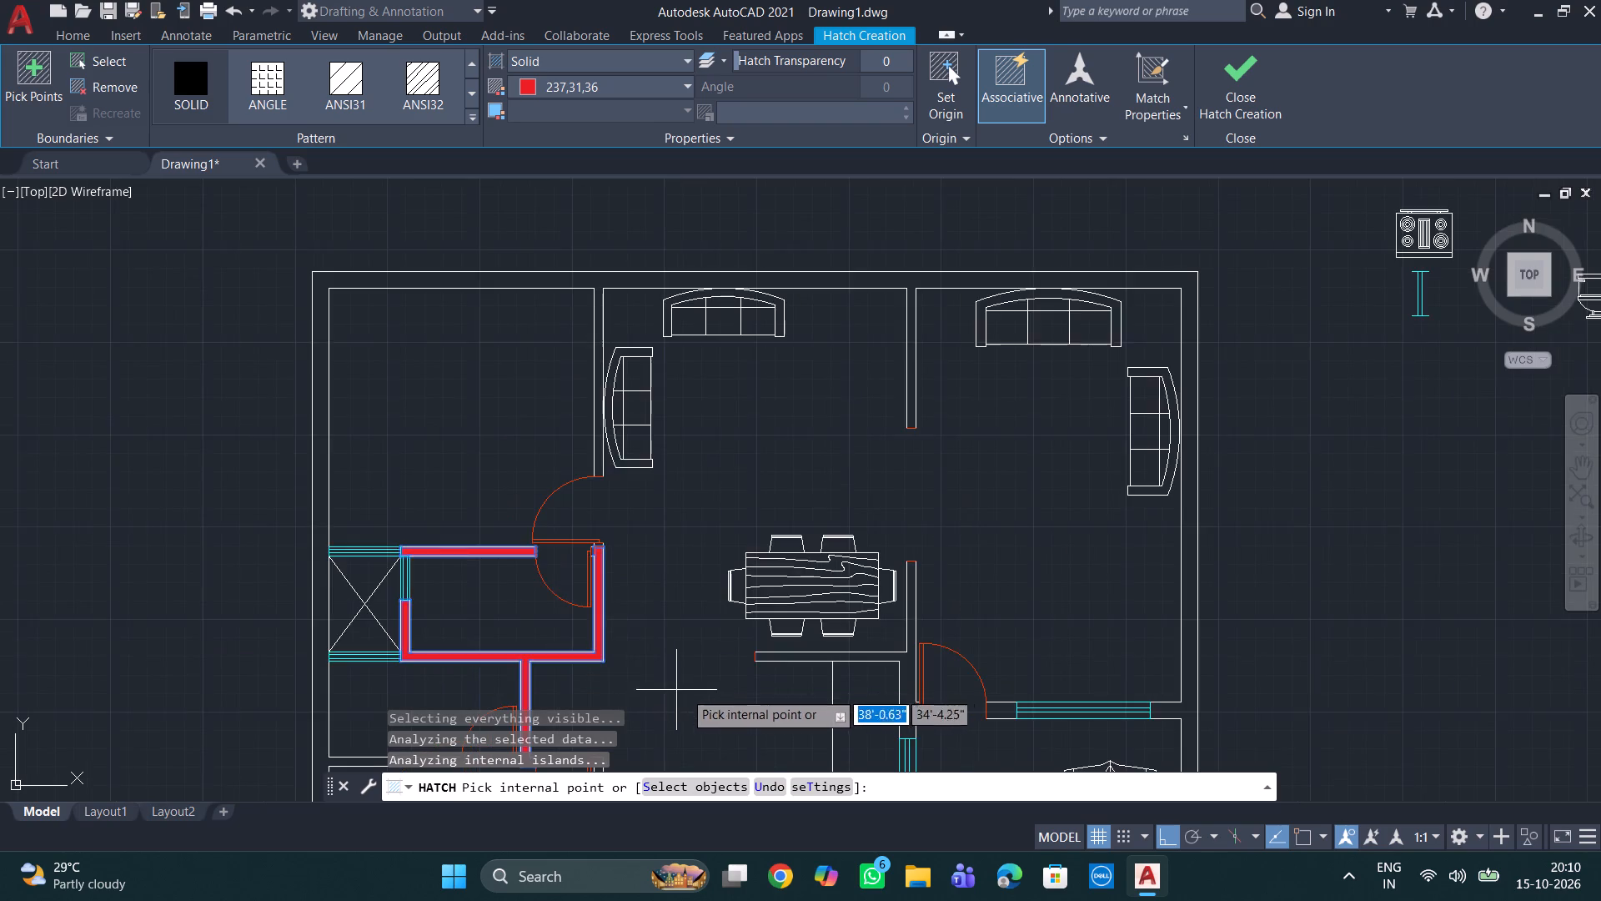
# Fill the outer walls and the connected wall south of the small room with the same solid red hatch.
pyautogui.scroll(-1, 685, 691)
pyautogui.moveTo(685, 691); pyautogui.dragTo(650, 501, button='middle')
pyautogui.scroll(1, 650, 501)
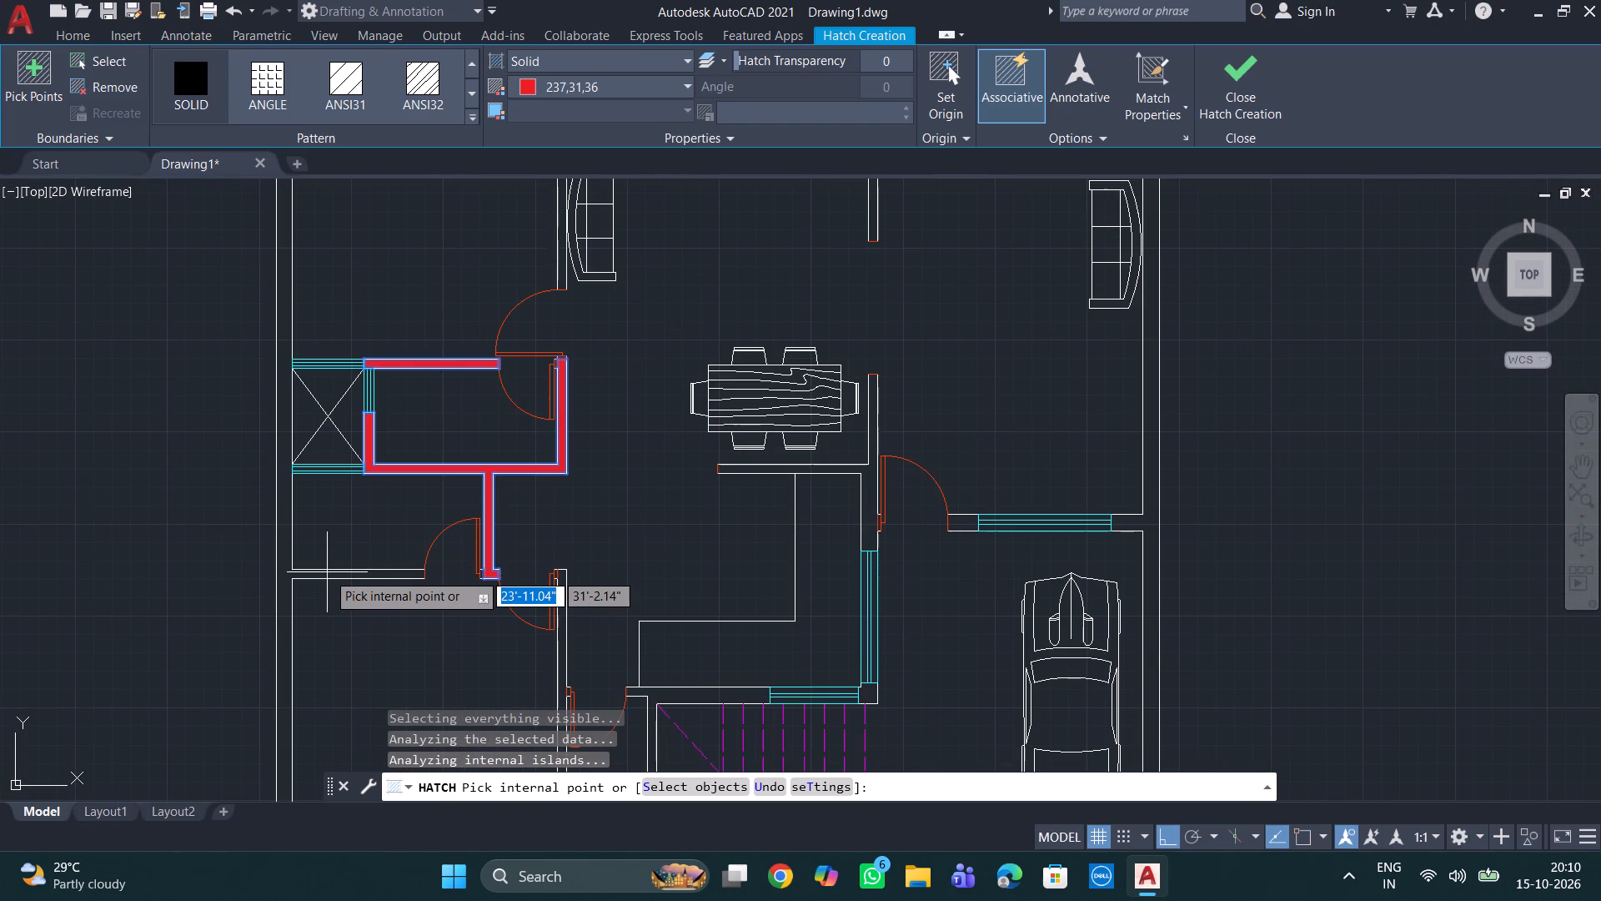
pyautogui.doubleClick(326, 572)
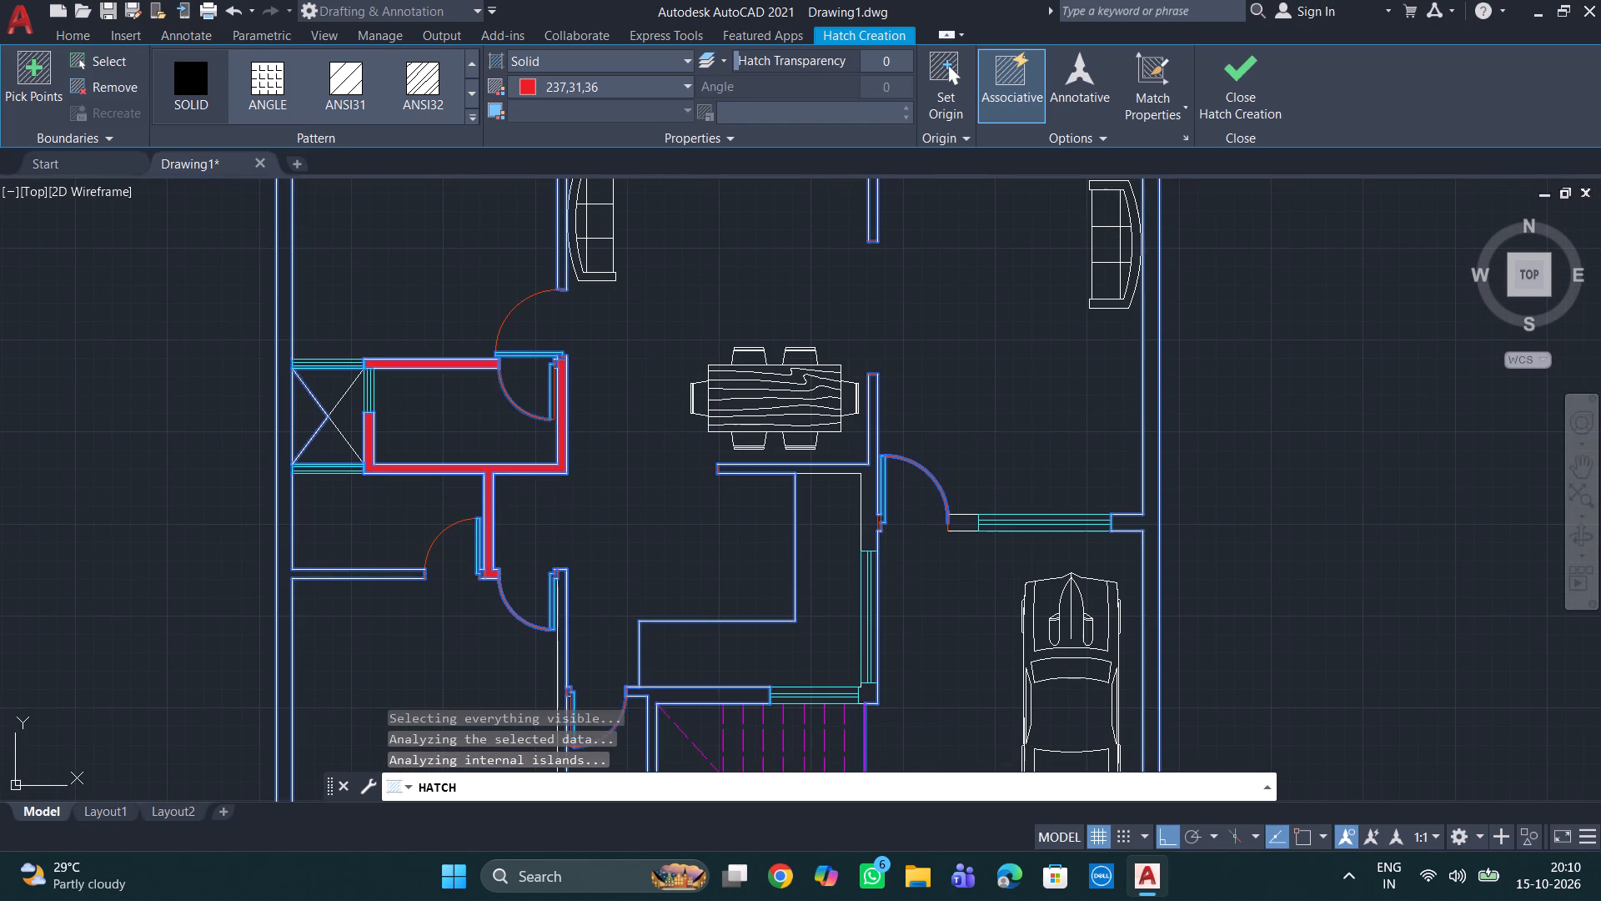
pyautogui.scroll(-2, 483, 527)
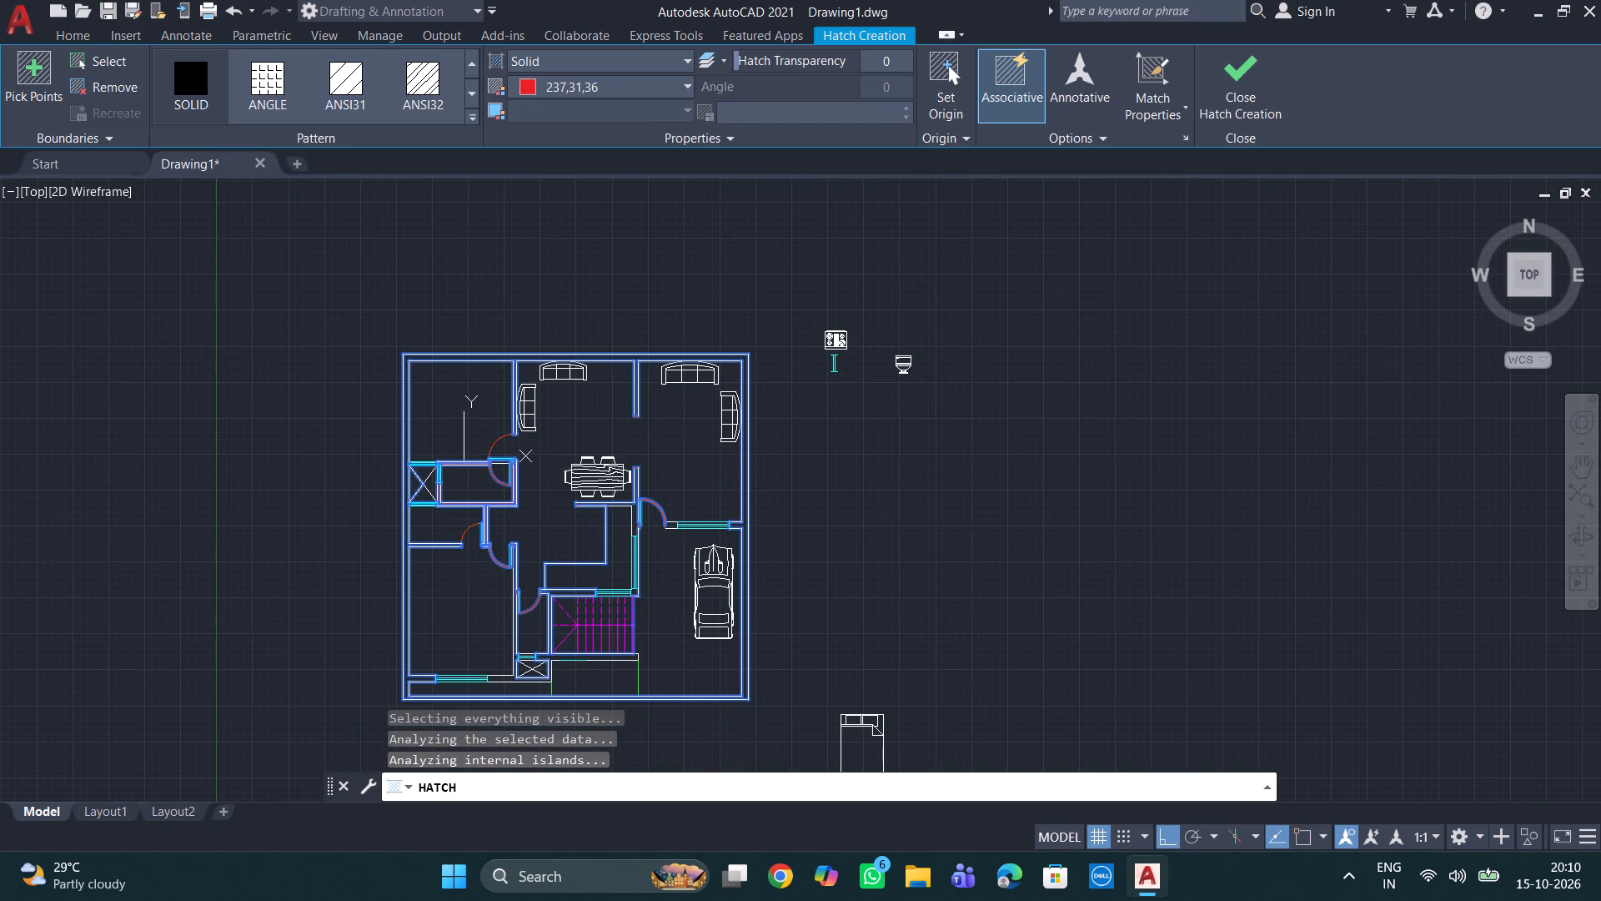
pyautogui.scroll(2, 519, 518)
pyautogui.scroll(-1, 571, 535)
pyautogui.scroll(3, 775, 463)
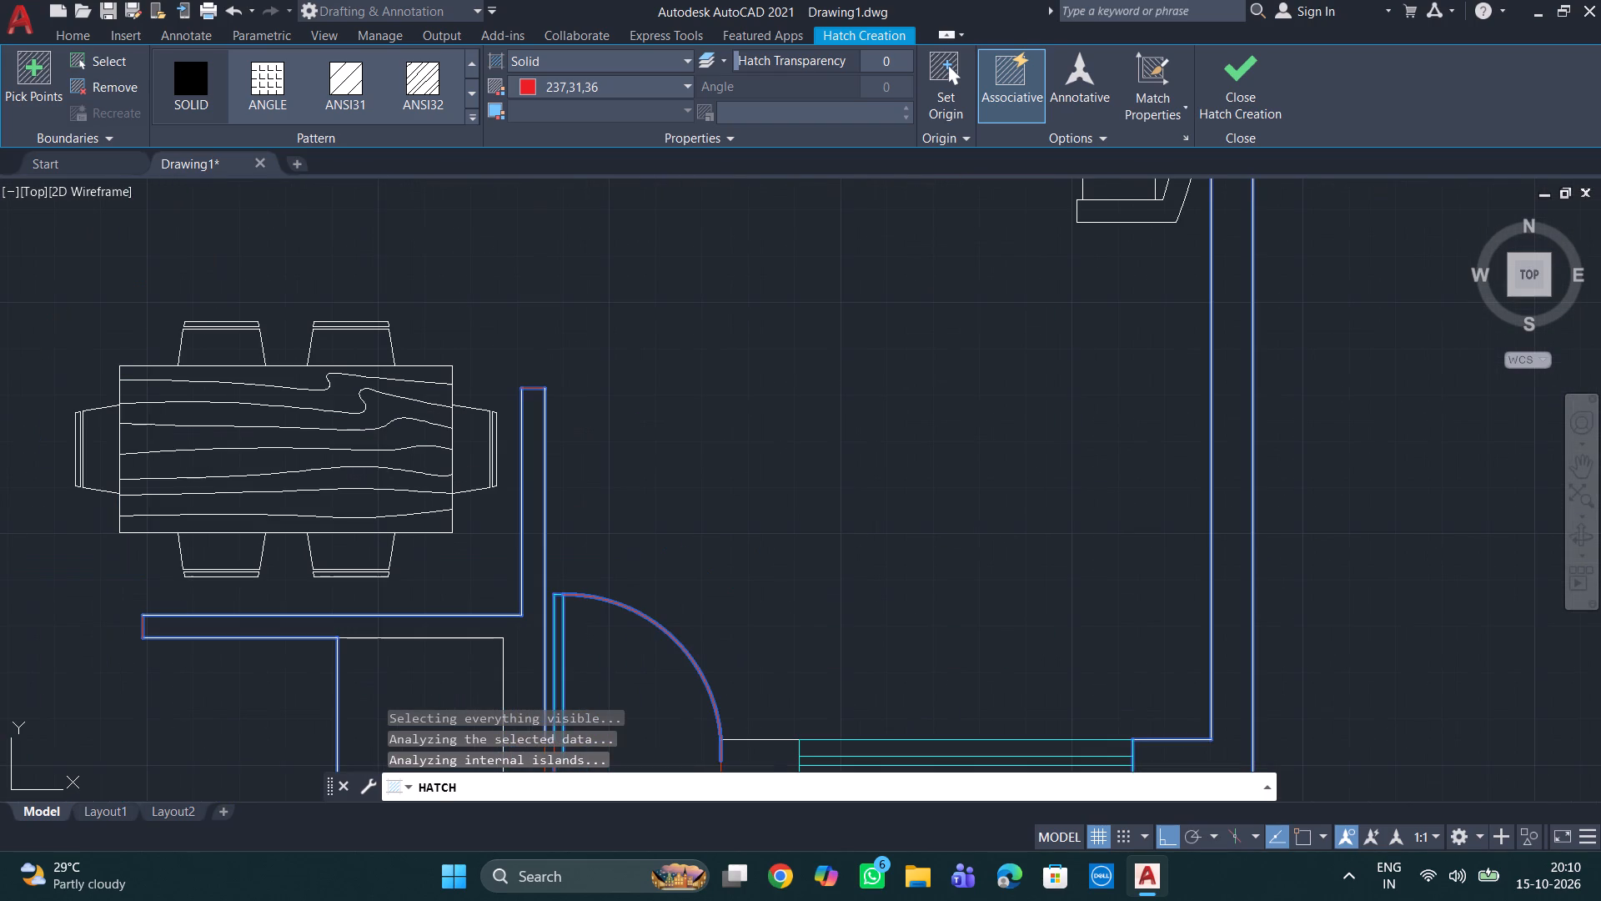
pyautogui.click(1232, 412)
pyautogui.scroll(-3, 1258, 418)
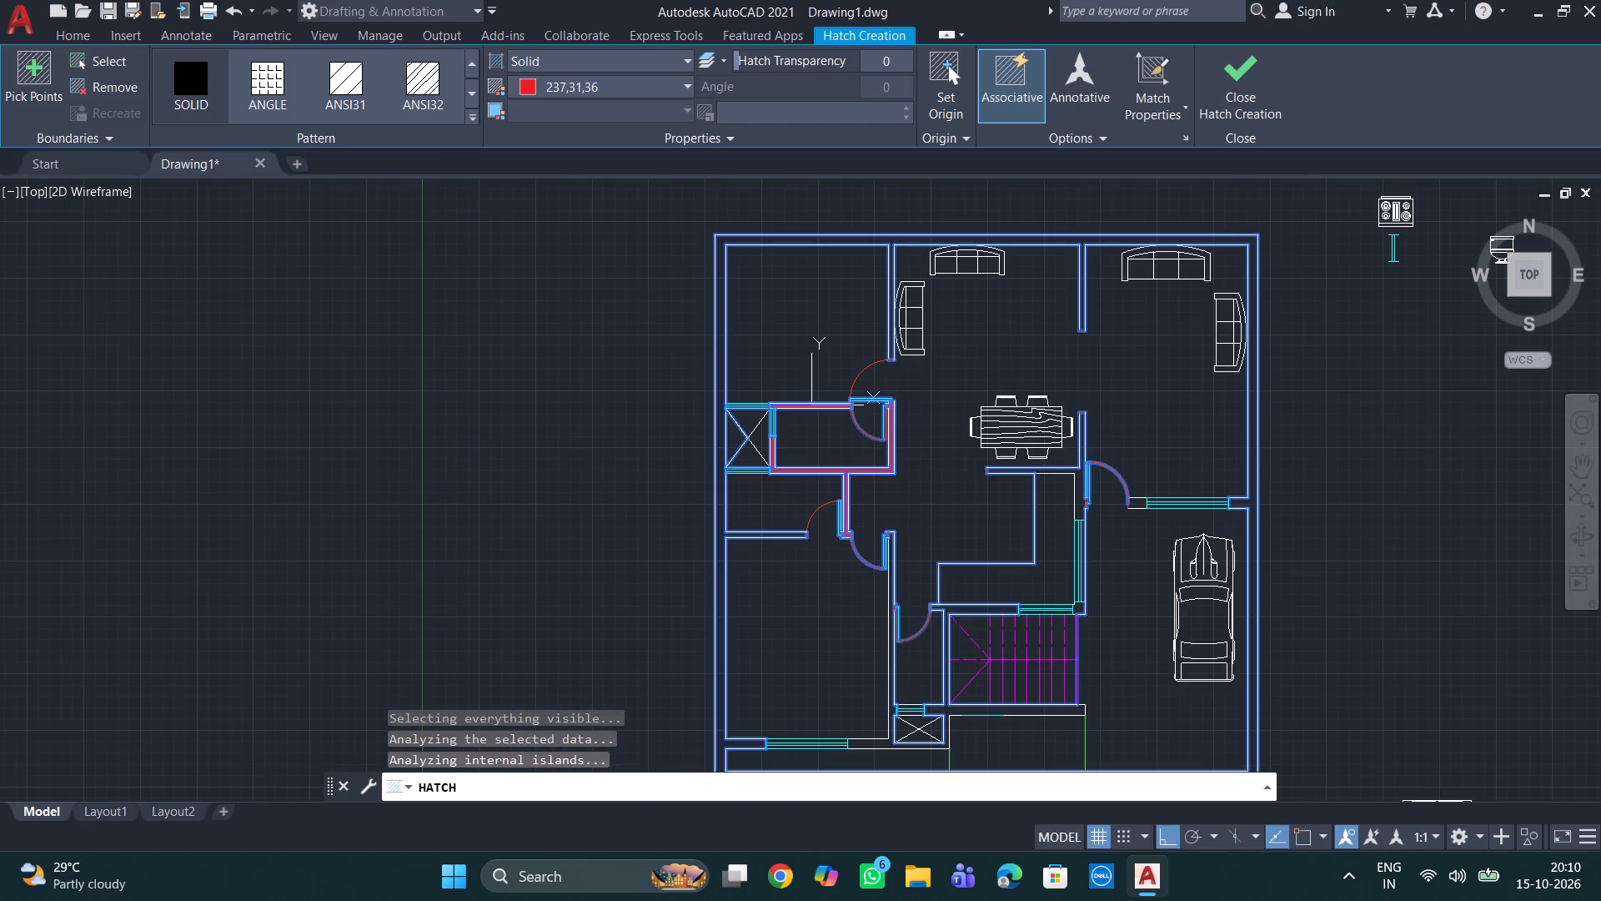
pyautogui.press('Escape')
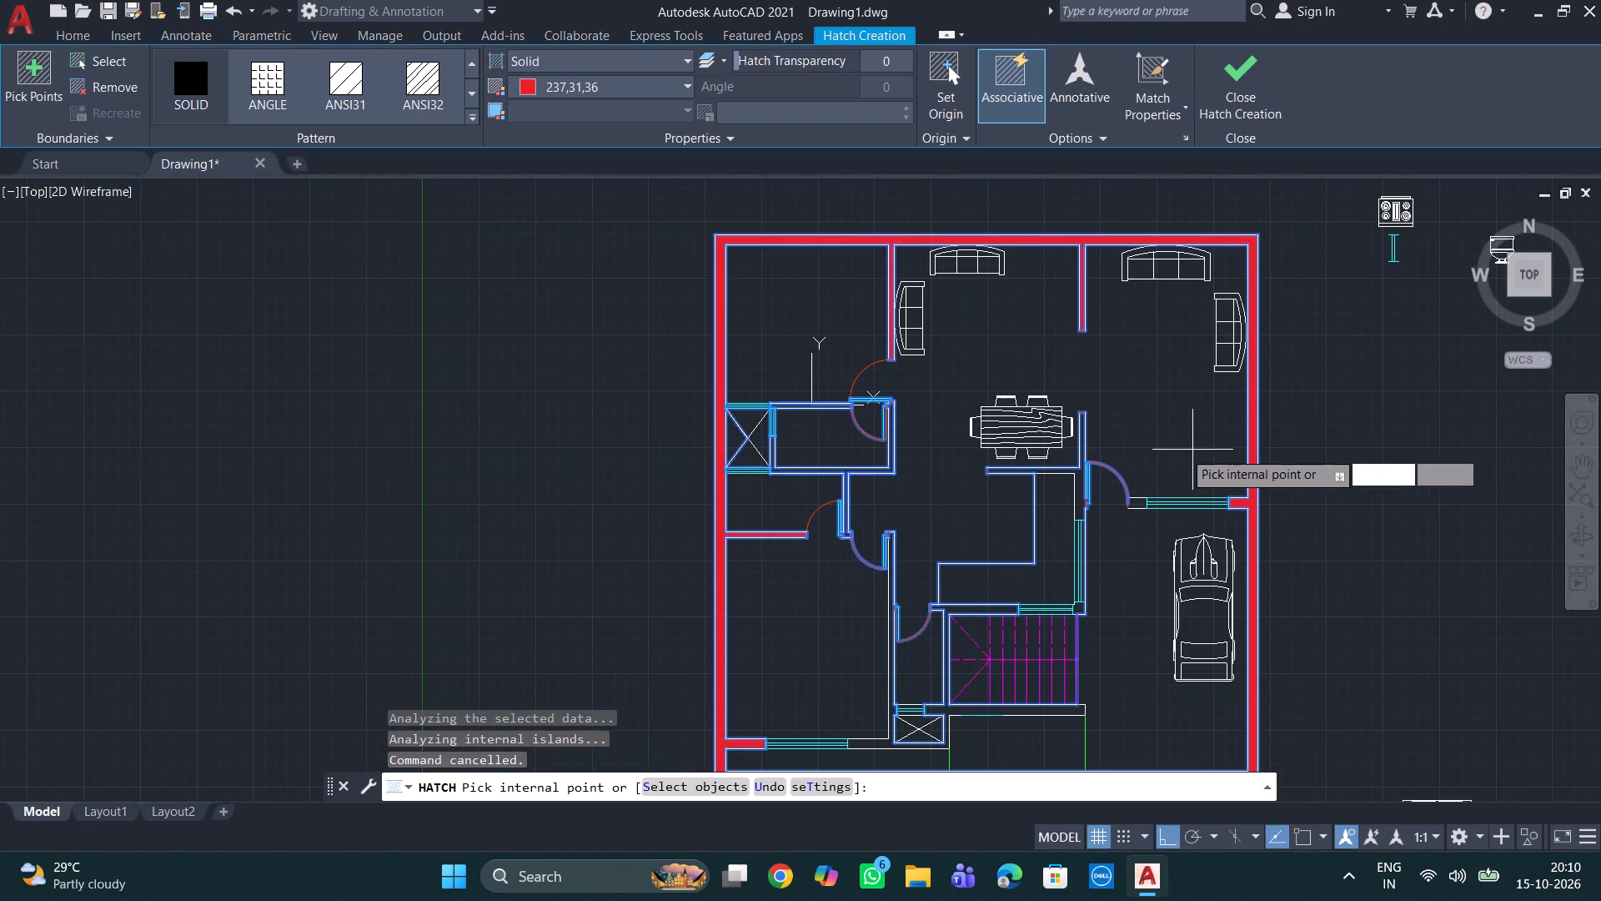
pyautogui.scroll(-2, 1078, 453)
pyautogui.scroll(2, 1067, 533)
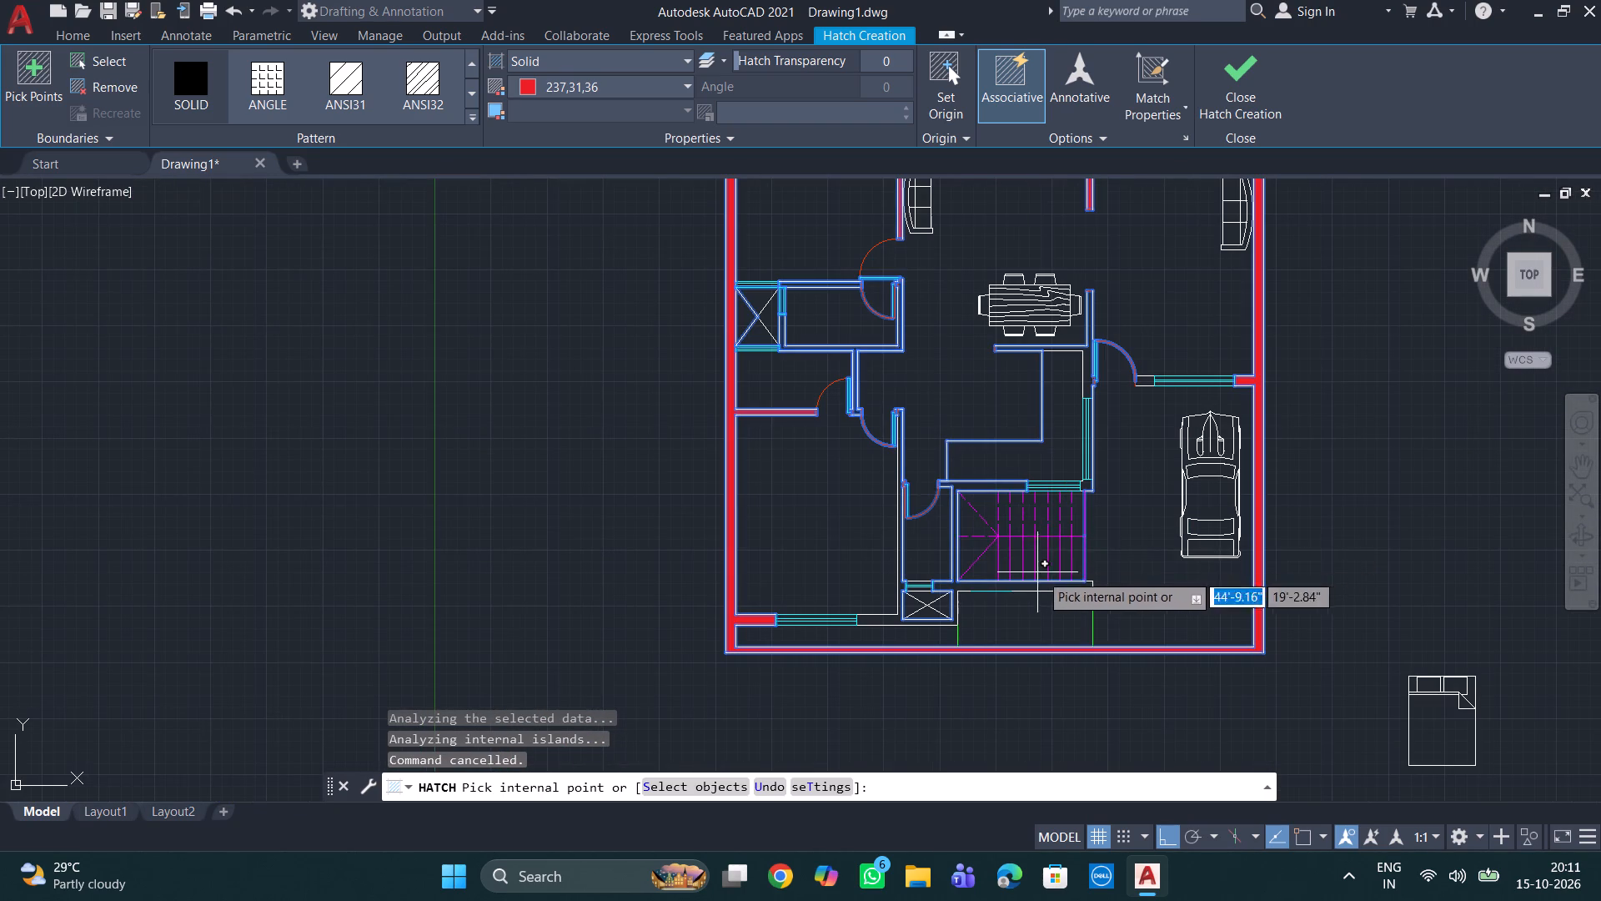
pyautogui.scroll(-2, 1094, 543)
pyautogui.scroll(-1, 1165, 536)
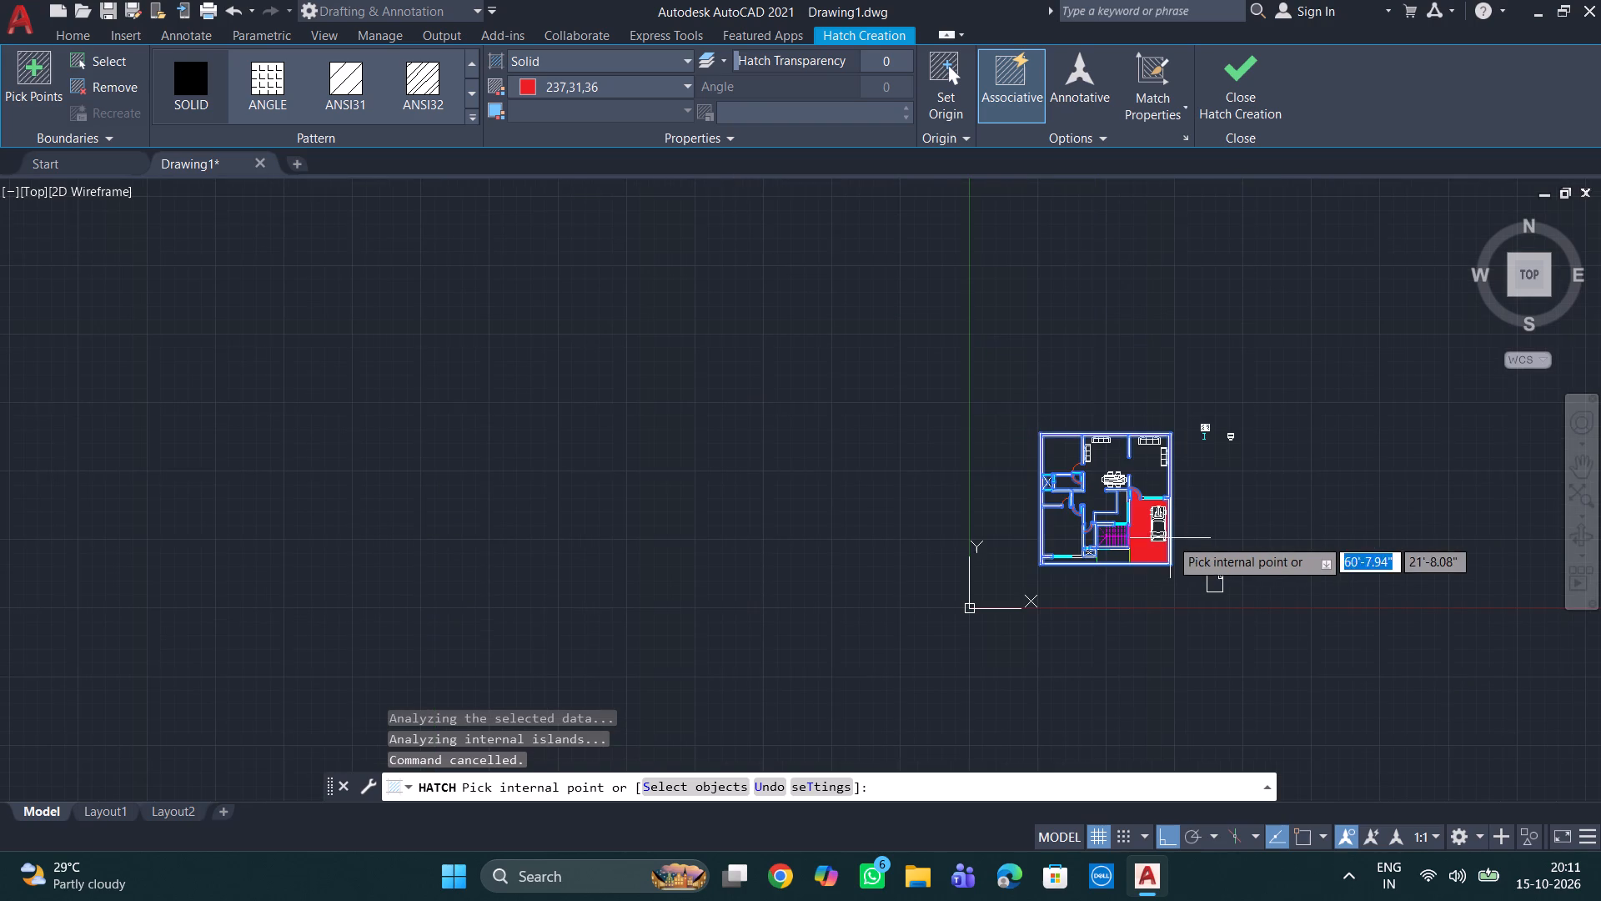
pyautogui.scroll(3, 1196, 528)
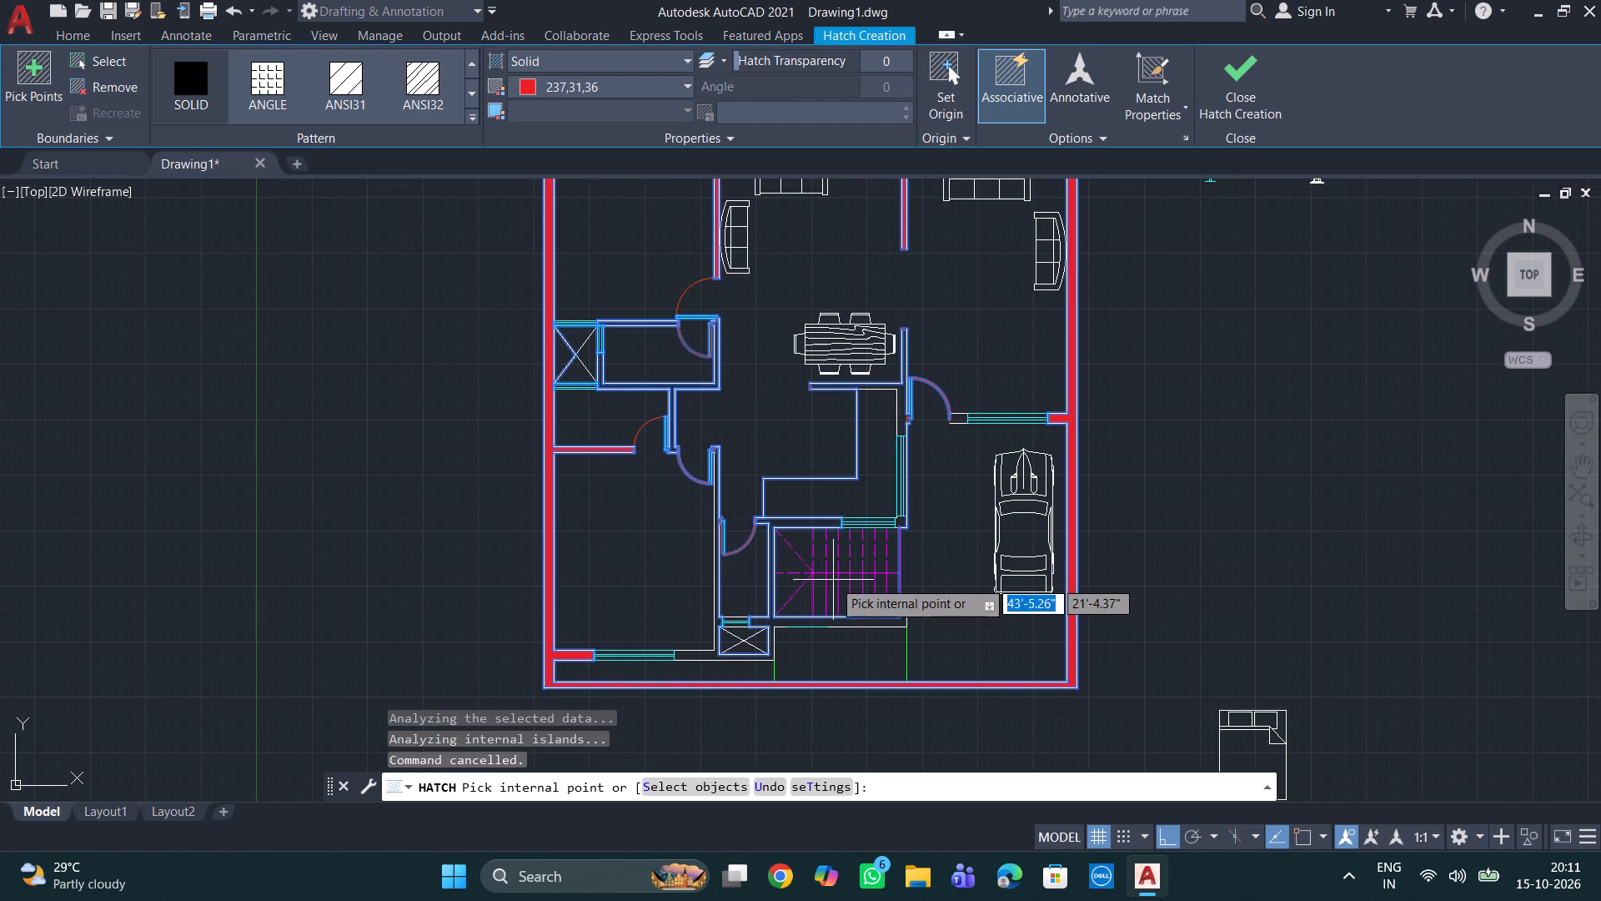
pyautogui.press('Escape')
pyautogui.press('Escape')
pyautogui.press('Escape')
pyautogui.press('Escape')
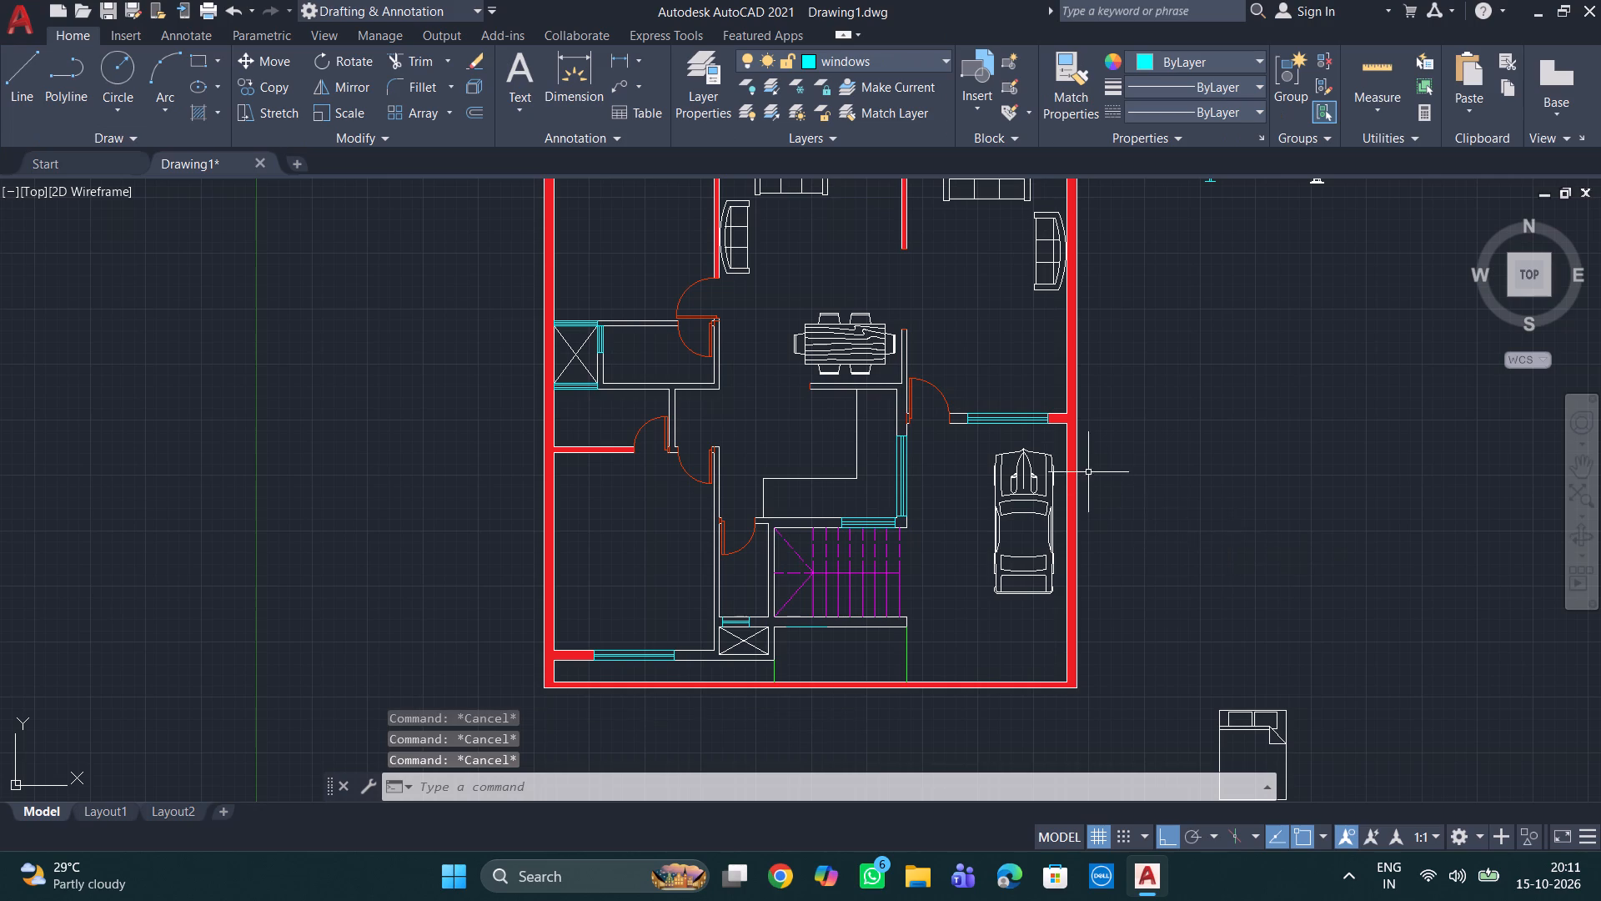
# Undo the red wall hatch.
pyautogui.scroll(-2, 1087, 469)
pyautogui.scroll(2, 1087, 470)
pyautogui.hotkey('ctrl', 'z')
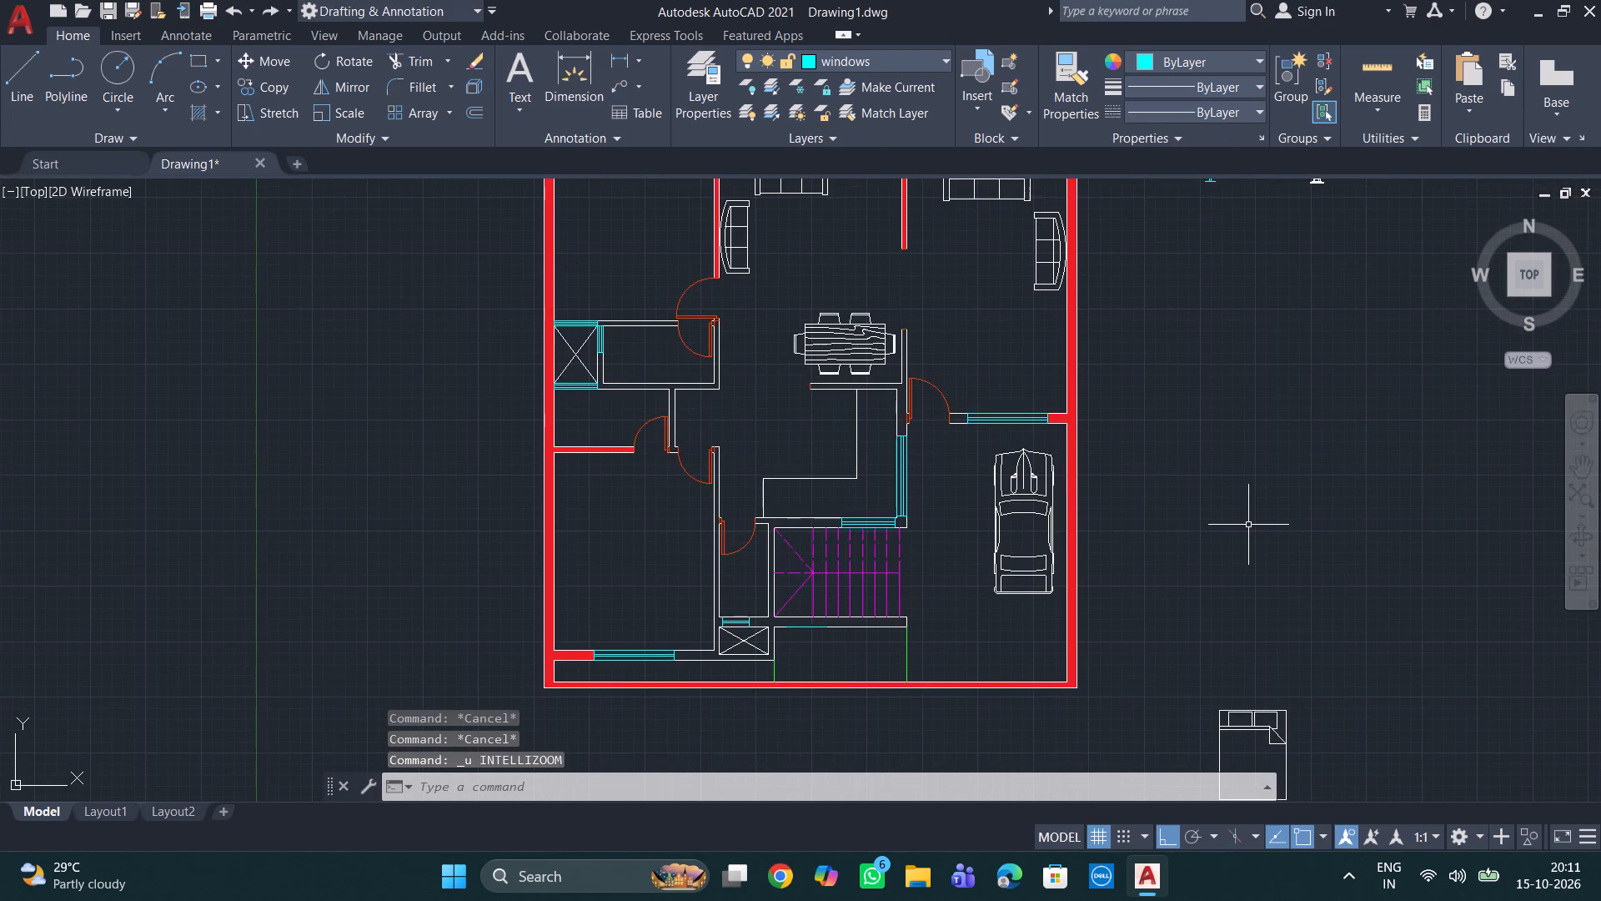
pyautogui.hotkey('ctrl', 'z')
# Extend the outer line of the southwest room's south wall west to the outermost wall line.
pyautogui.scroll(-1, 950, 492)
pyautogui.moveTo(948, 486); pyautogui.dragTo(1179, 398, button='middle')
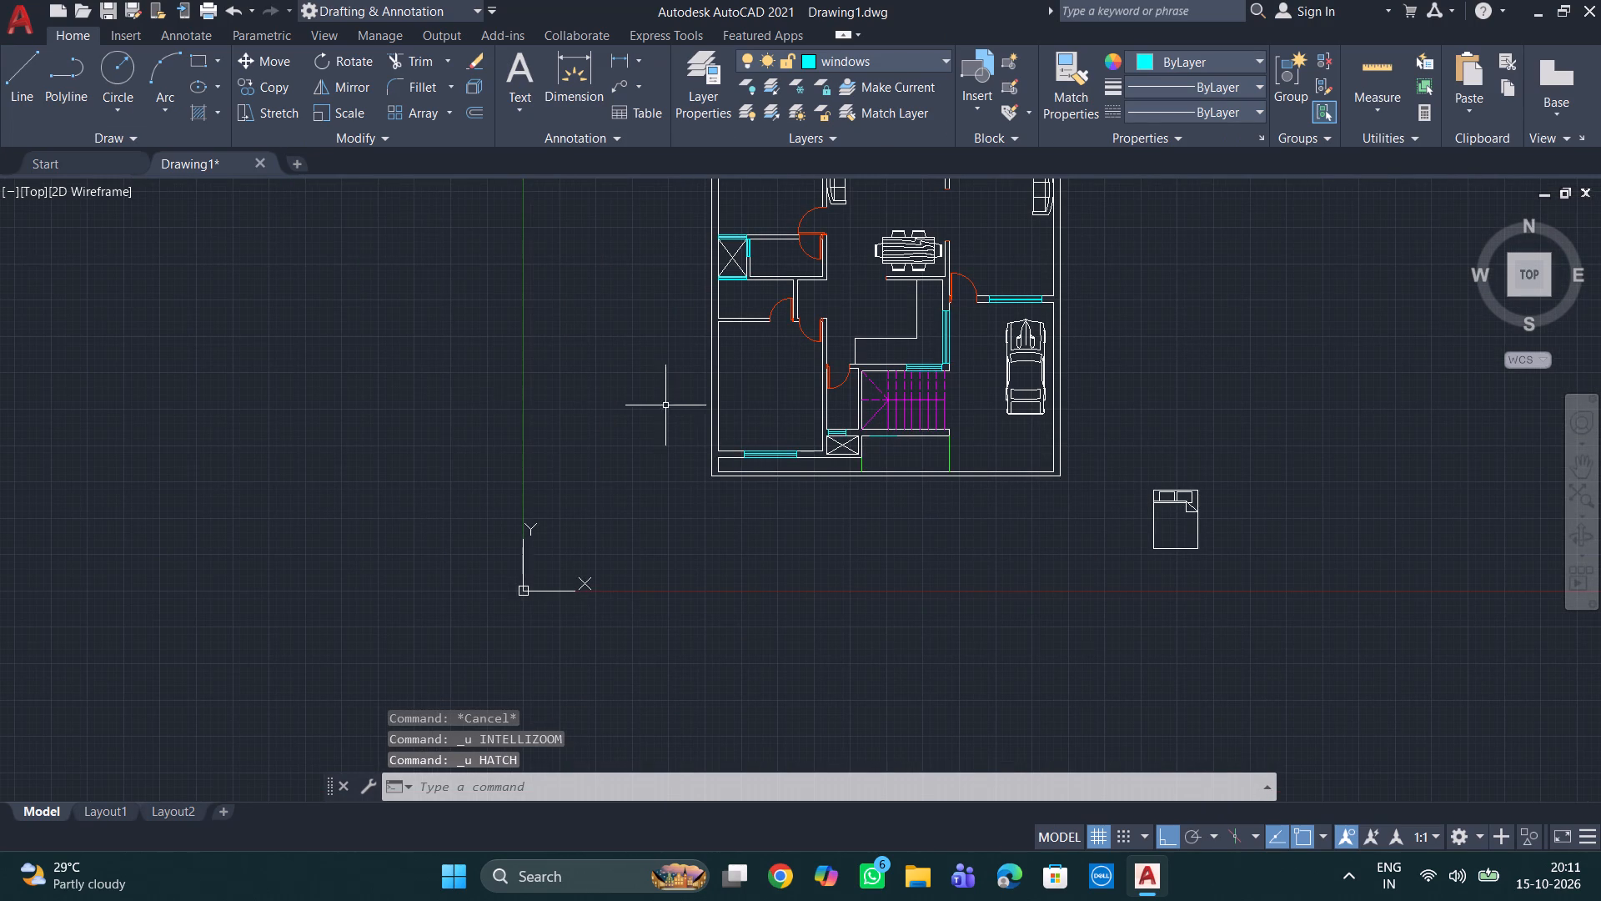
pyautogui.scroll(2, 790, 419)
pyautogui.write('ex')
pyautogui.press('Return')
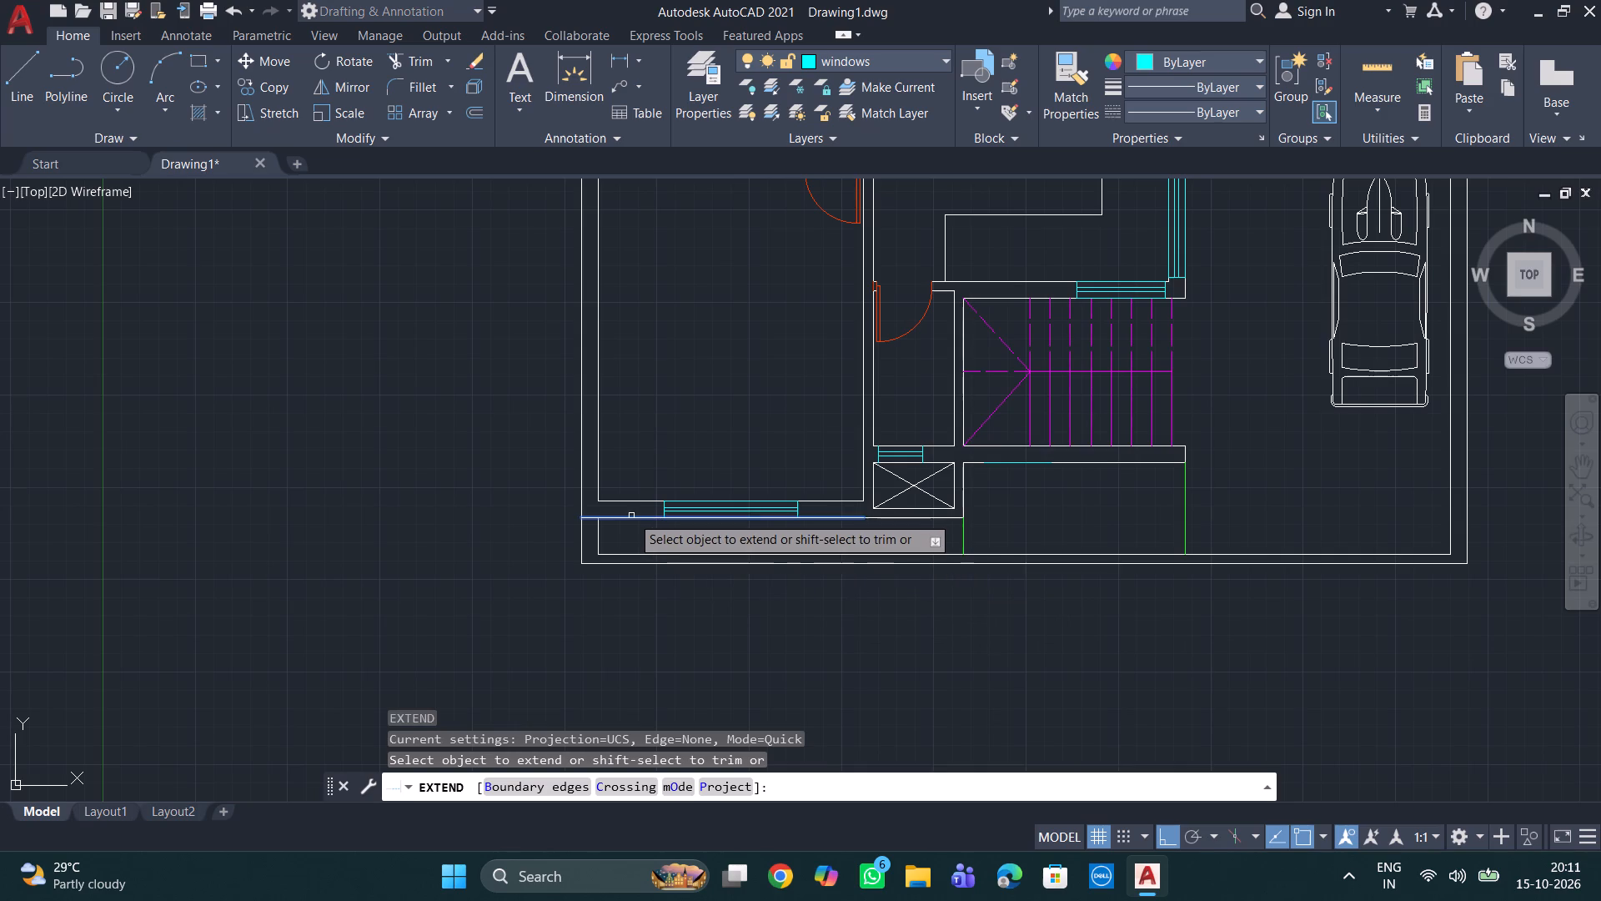
pyautogui.click(631, 516)
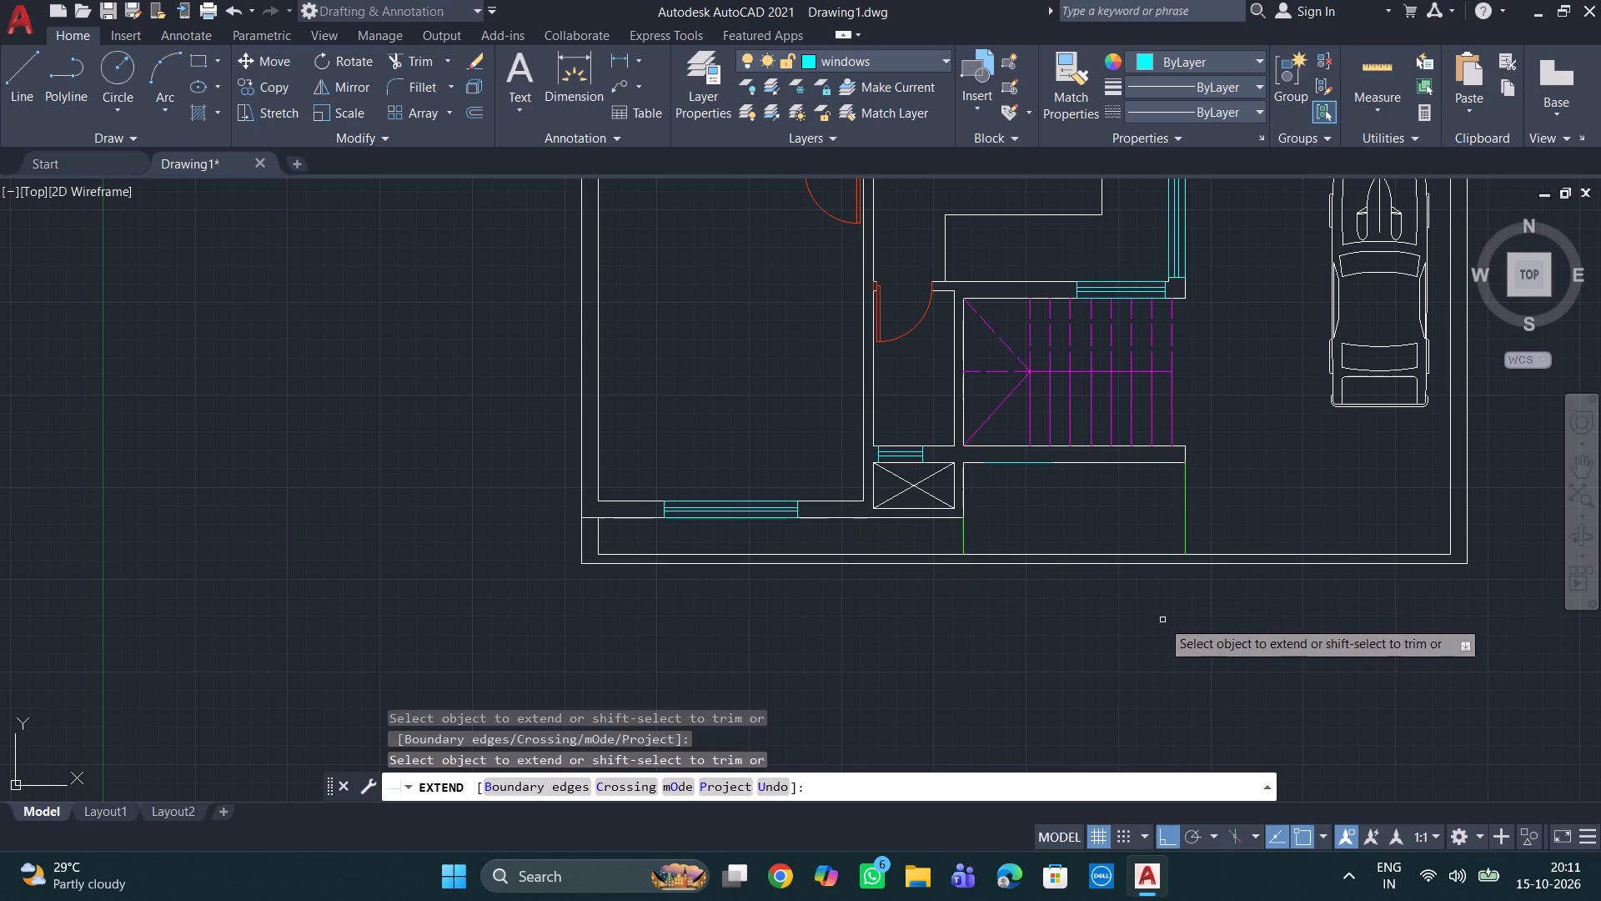
pyautogui.scroll(-1, 768, 561)
pyautogui.scroll(1, 1216, 537)
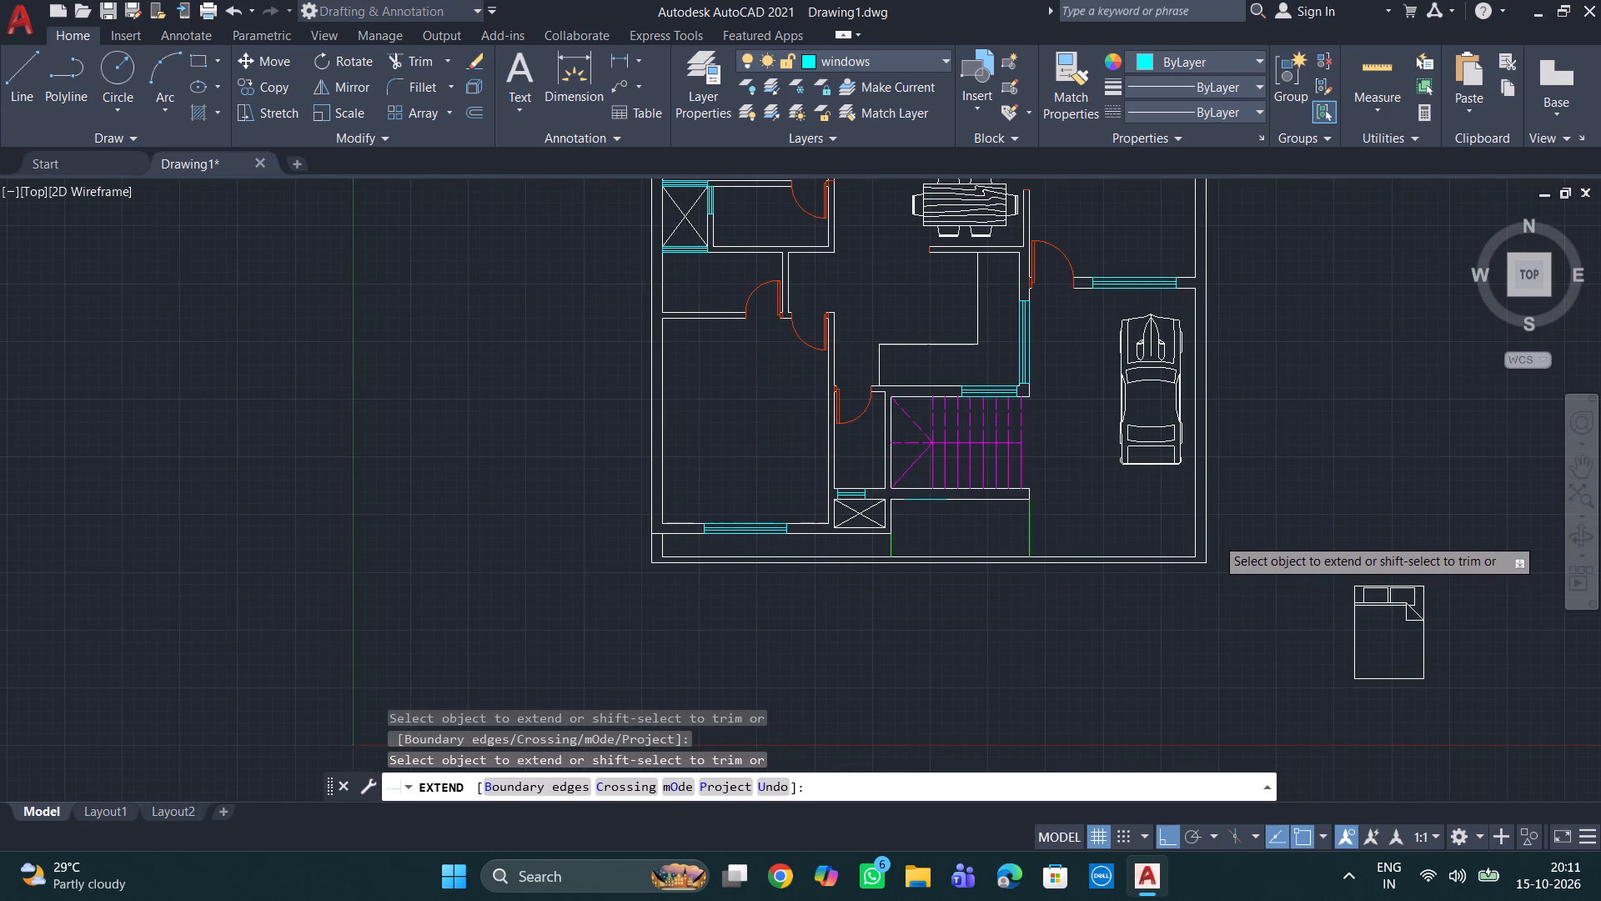
pyautogui.scroll(-1, 1239, 525)
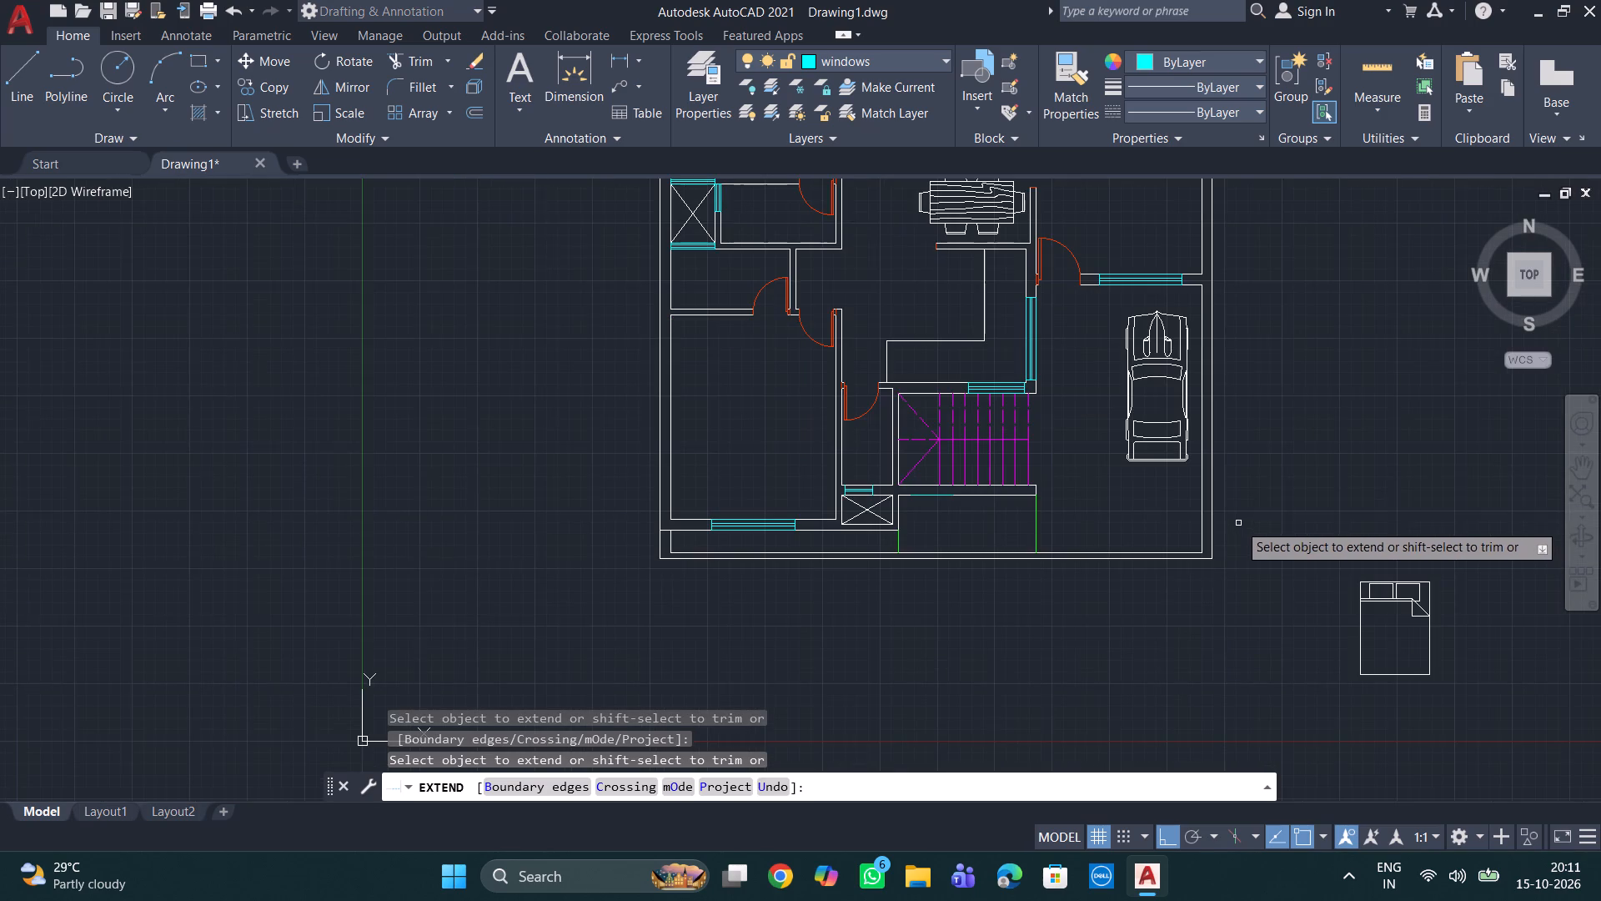
pyautogui.scroll(1, 1211, 450)
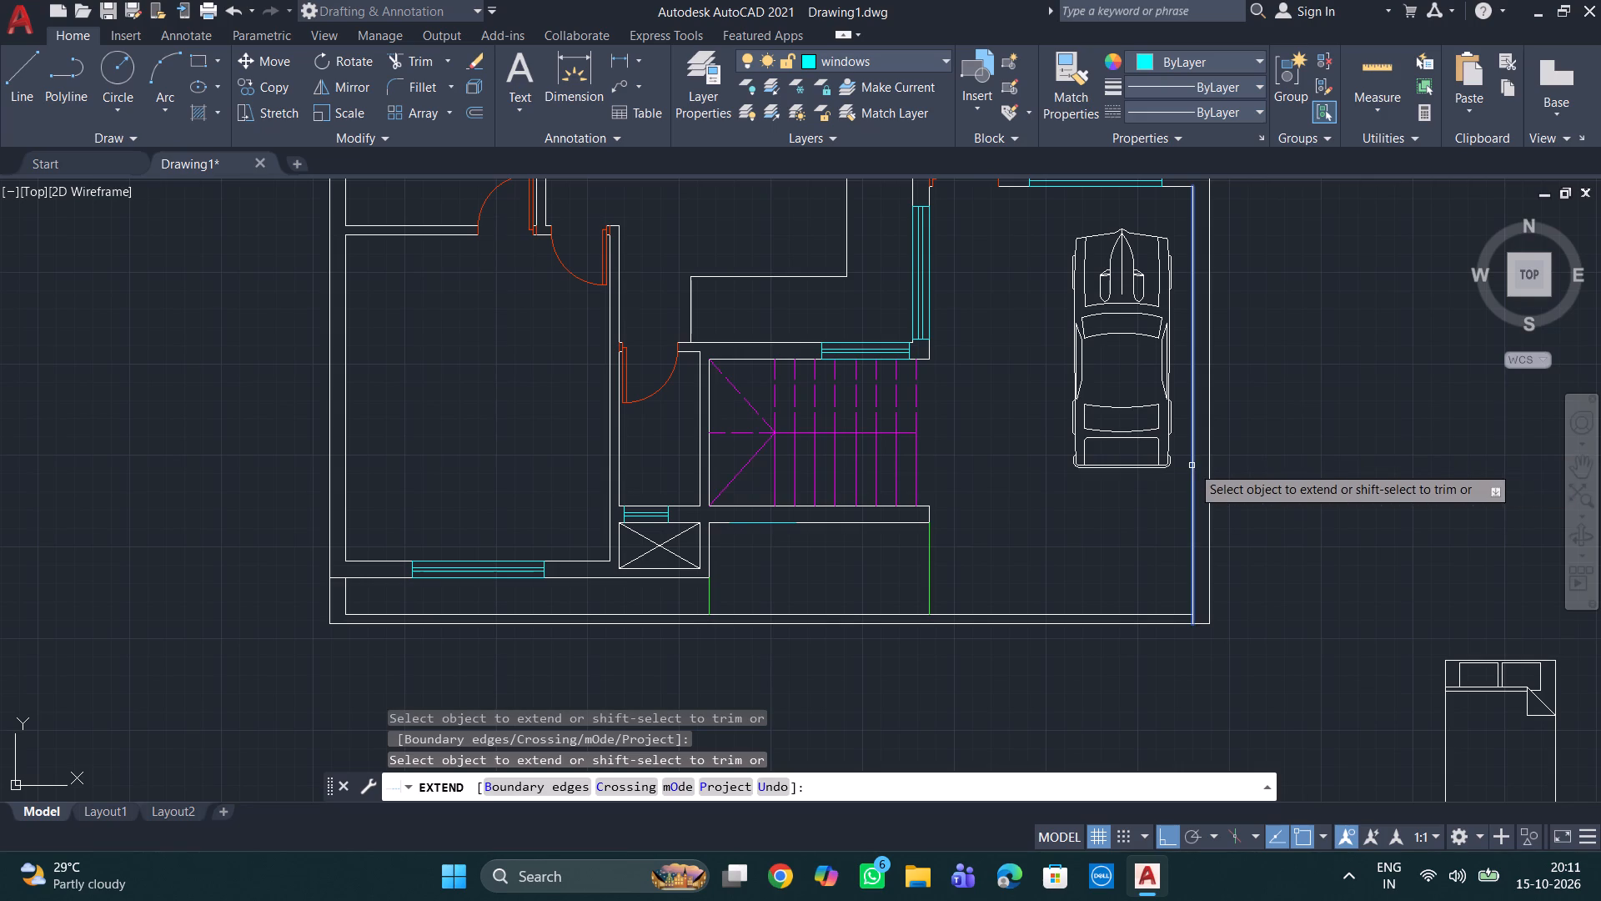
pyautogui.press('Escape')
pyautogui.press('Escape')
pyautogui.press('Escape')
pyautogui.press('Escape')
# Trim away the inner line of the east outer wall beside the car and the short inner line at the southwest corner.
pyautogui.write('tr')
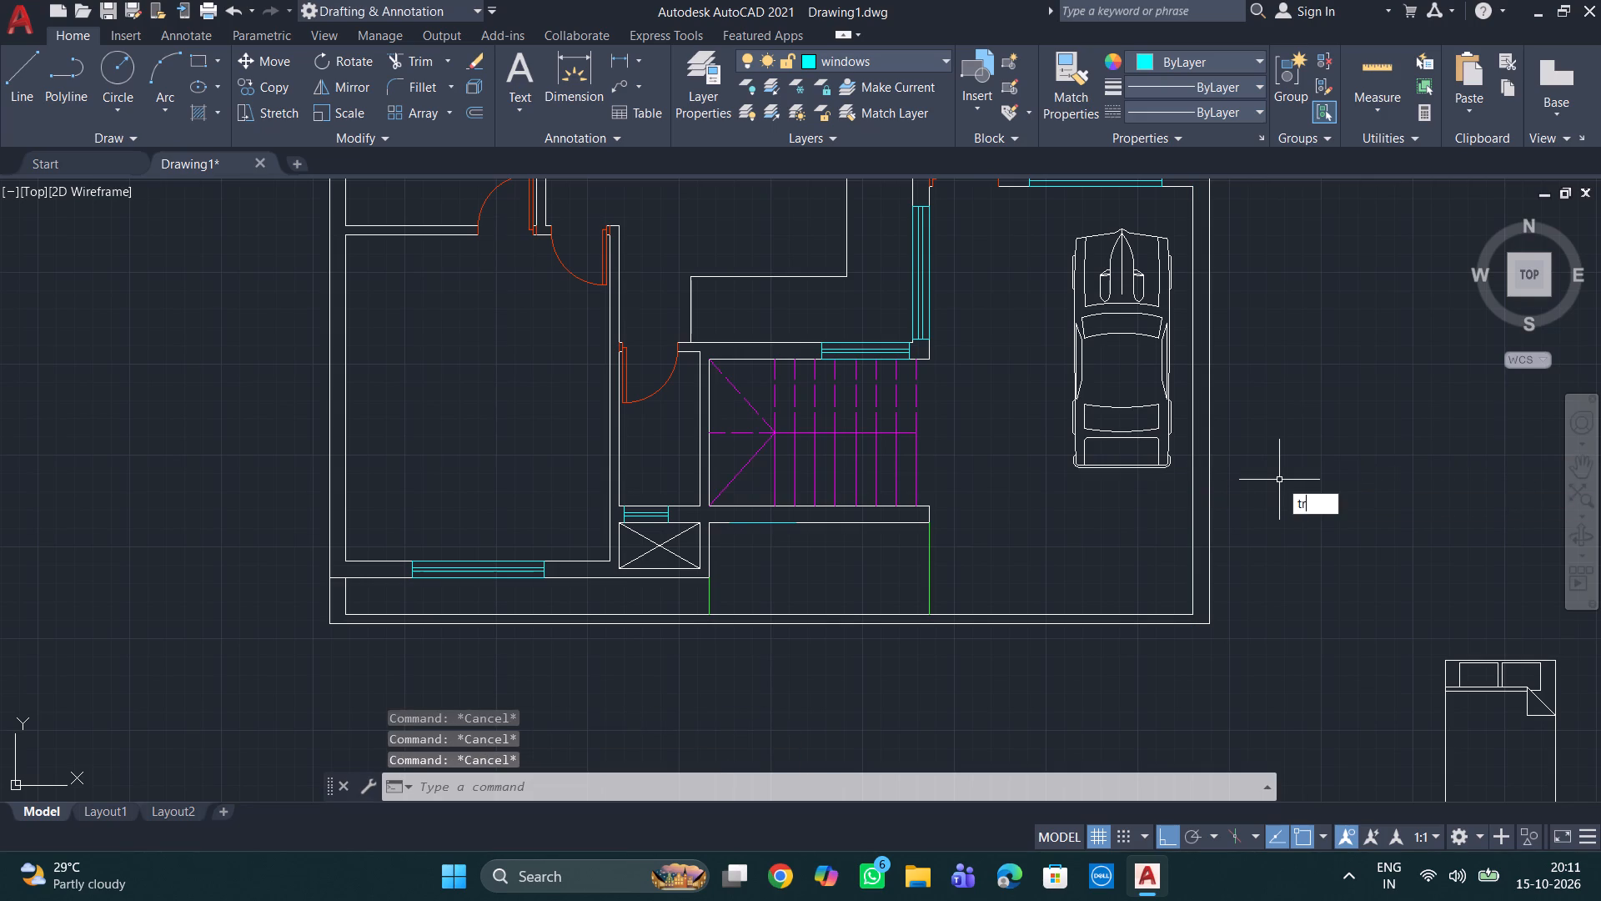
pyautogui.press('Return')
pyautogui.press('Return')
pyautogui.click(1196, 401)
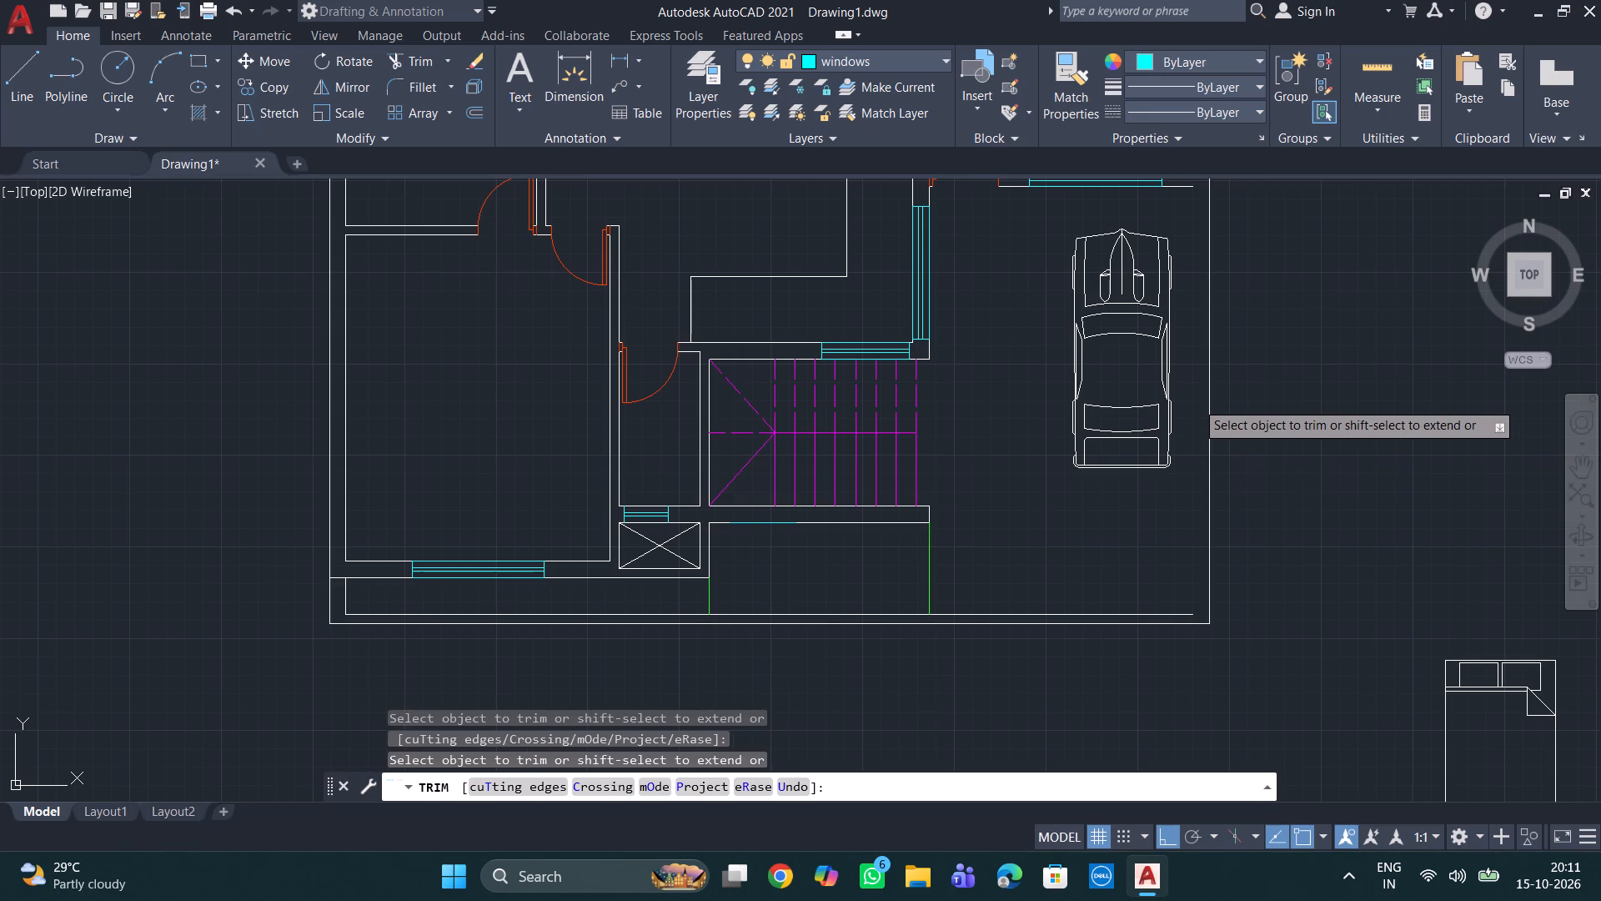
pyautogui.click(343, 596)
pyautogui.press('Escape')
pyautogui.press('Escape')
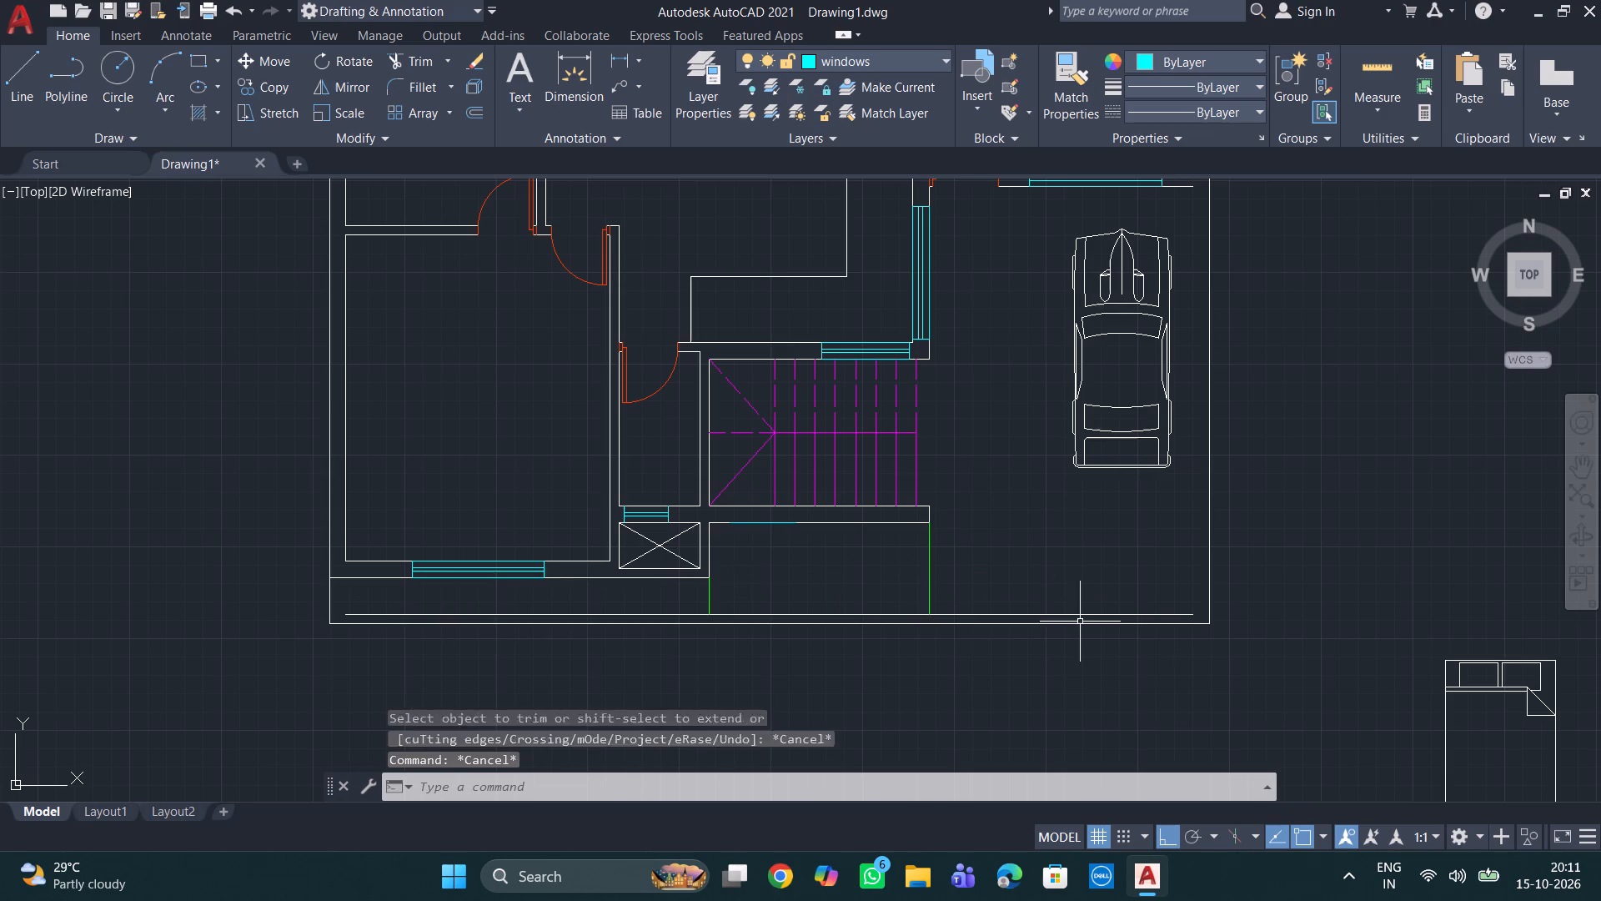
pyautogui.press('Escape')
pyautogui.press('Escape')
pyautogui.press('Escape')
pyautogui.press('Escape')
# Offset the east and west outermost boundary lines 5" inward.
pyautogui.press('o')
pyautogui.press('Return')
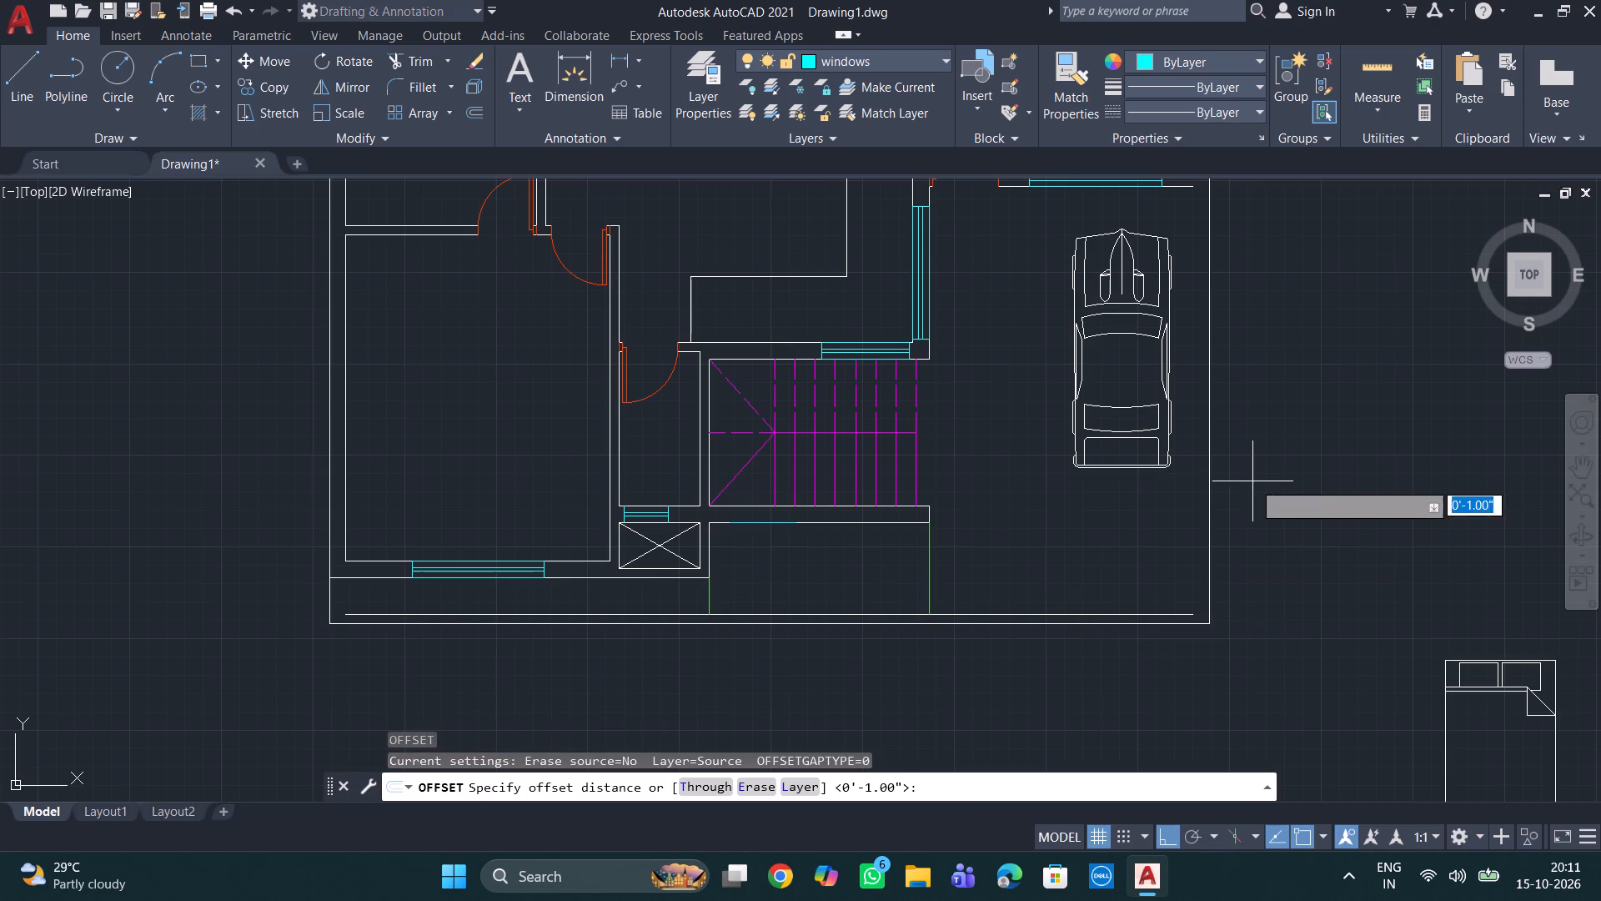
pyautogui.write("5'")
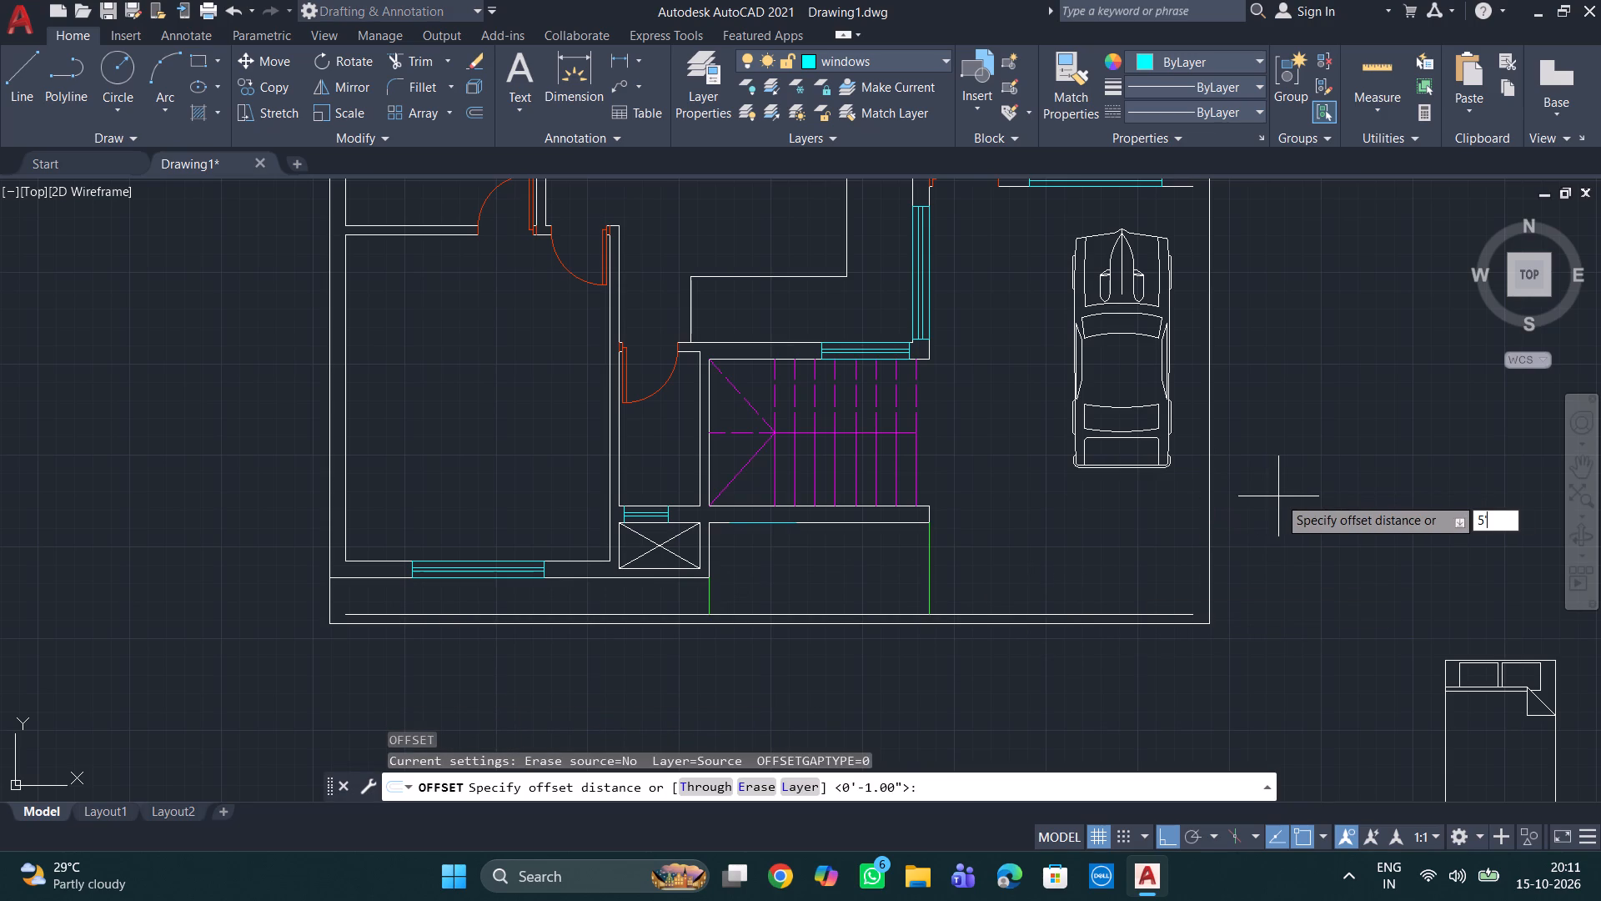
pyautogui.press('Return')
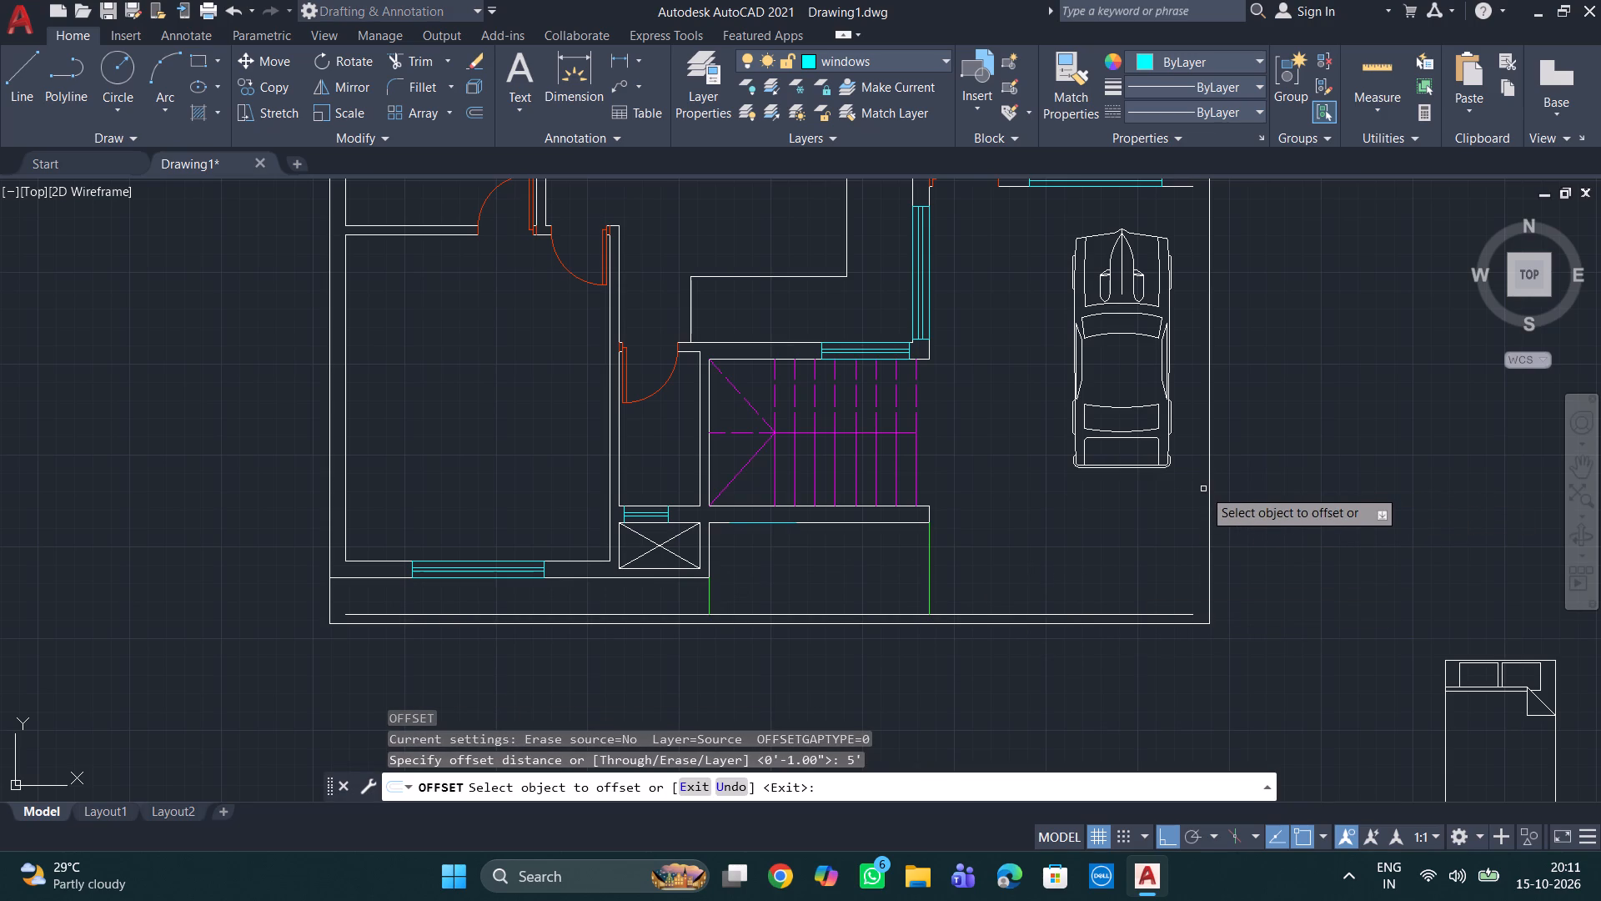
pyautogui.click(1207, 486)
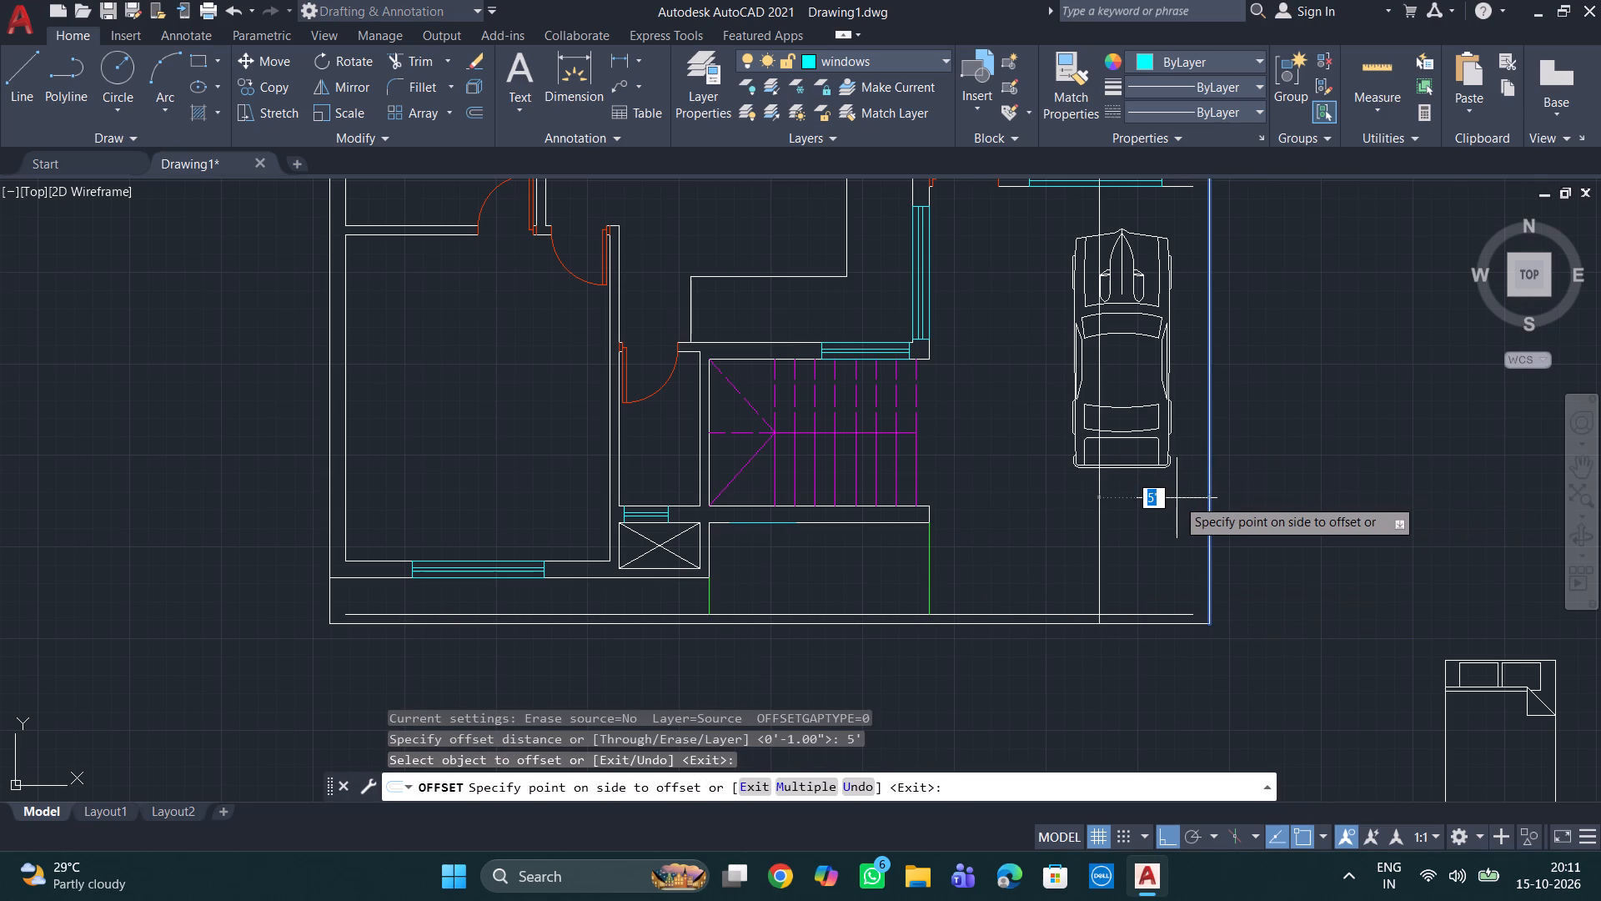
pyautogui.press('BackSpace')
pyautogui.write('5"')
pyautogui.press('Return')
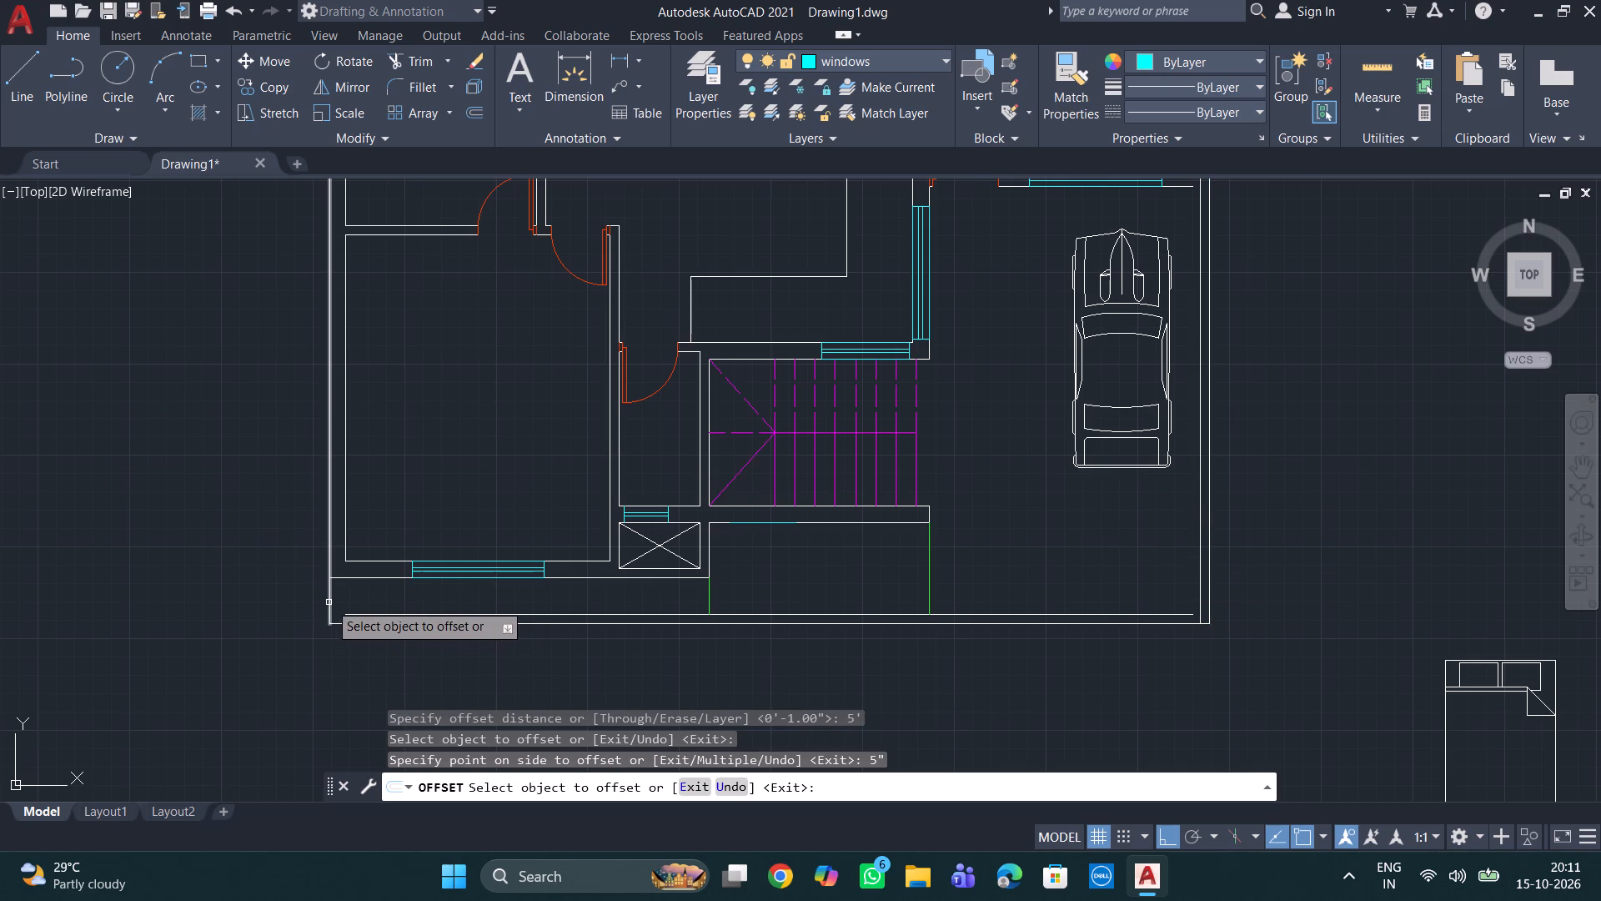
pyautogui.click(332, 602)
pyautogui.press('BackSpace')
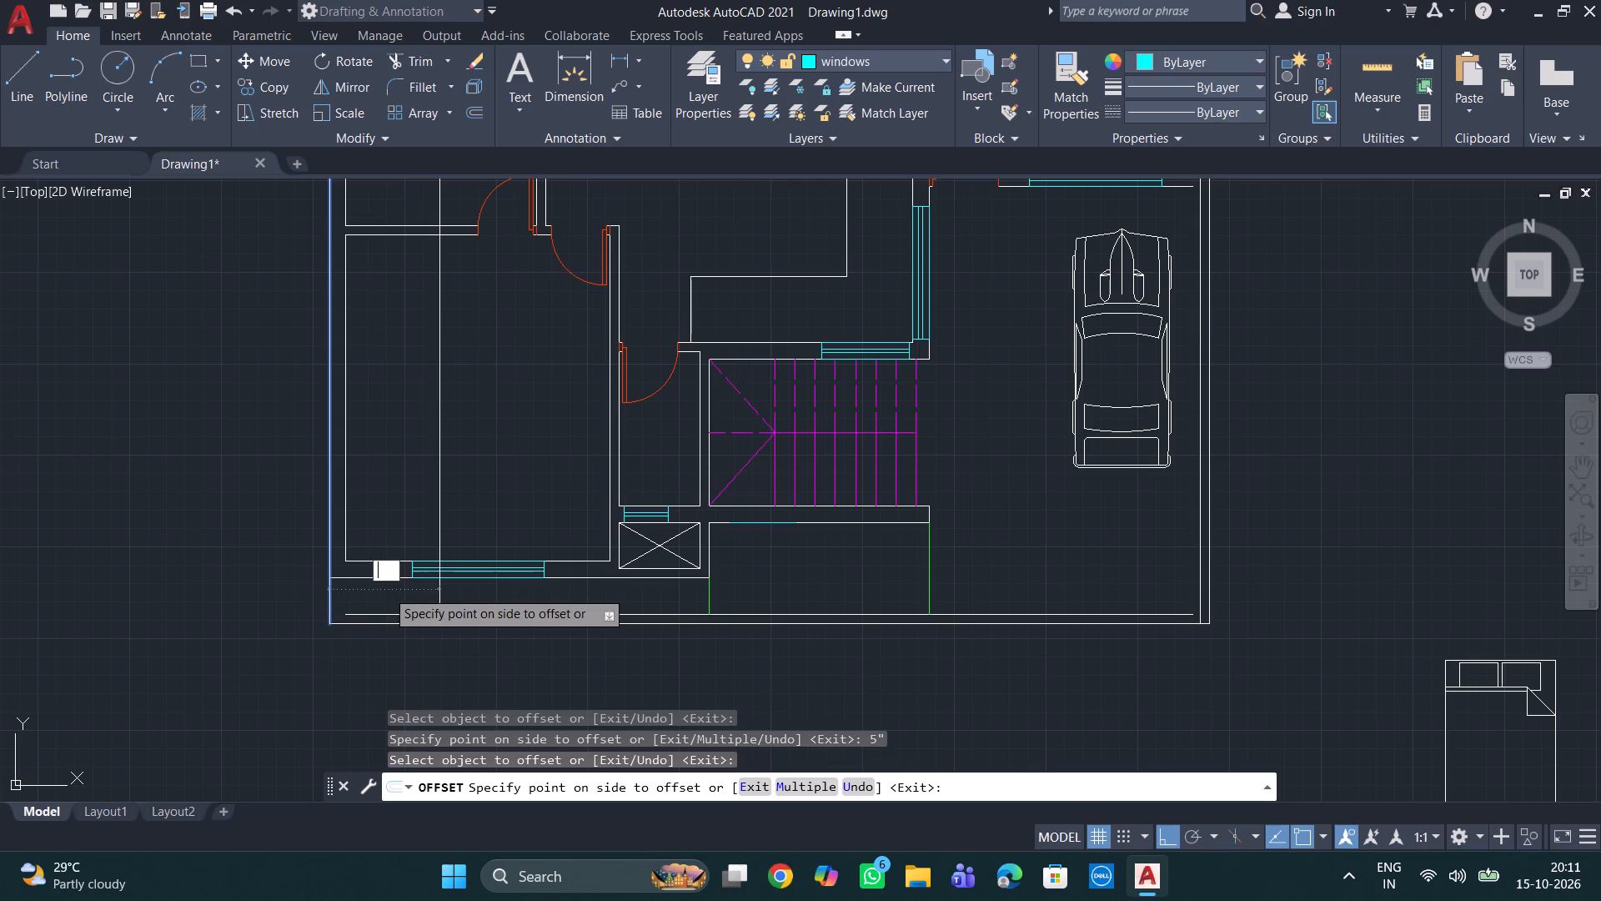
pyautogui.write('5"')
pyautogui.press('Return')
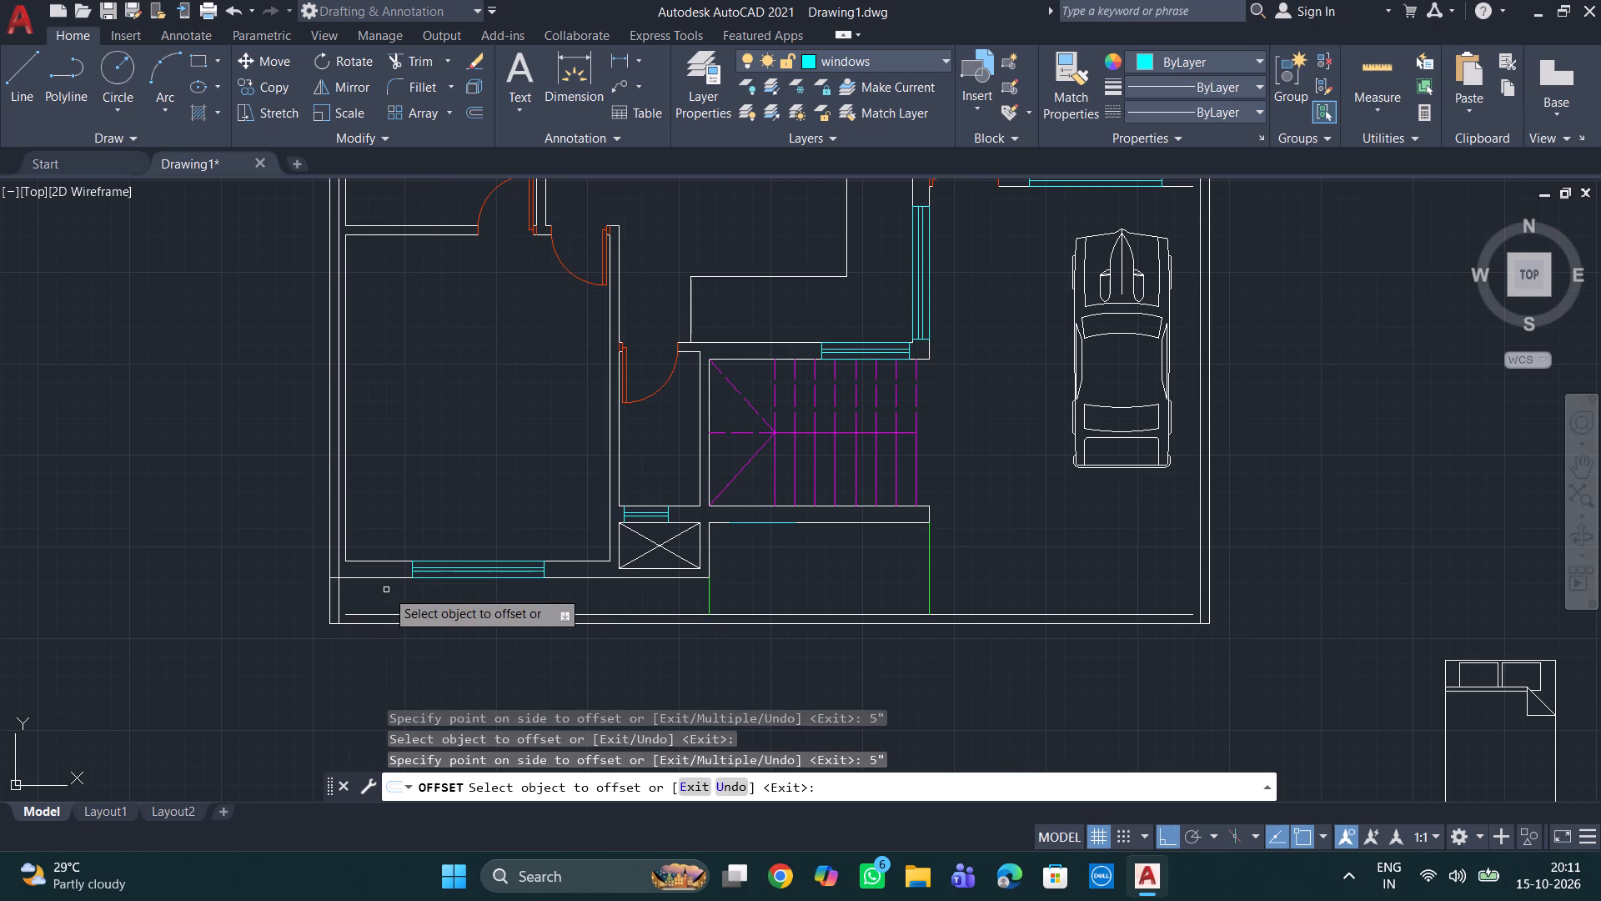
pyautogui.click(349, 603)
pyautogui.press('Escape')
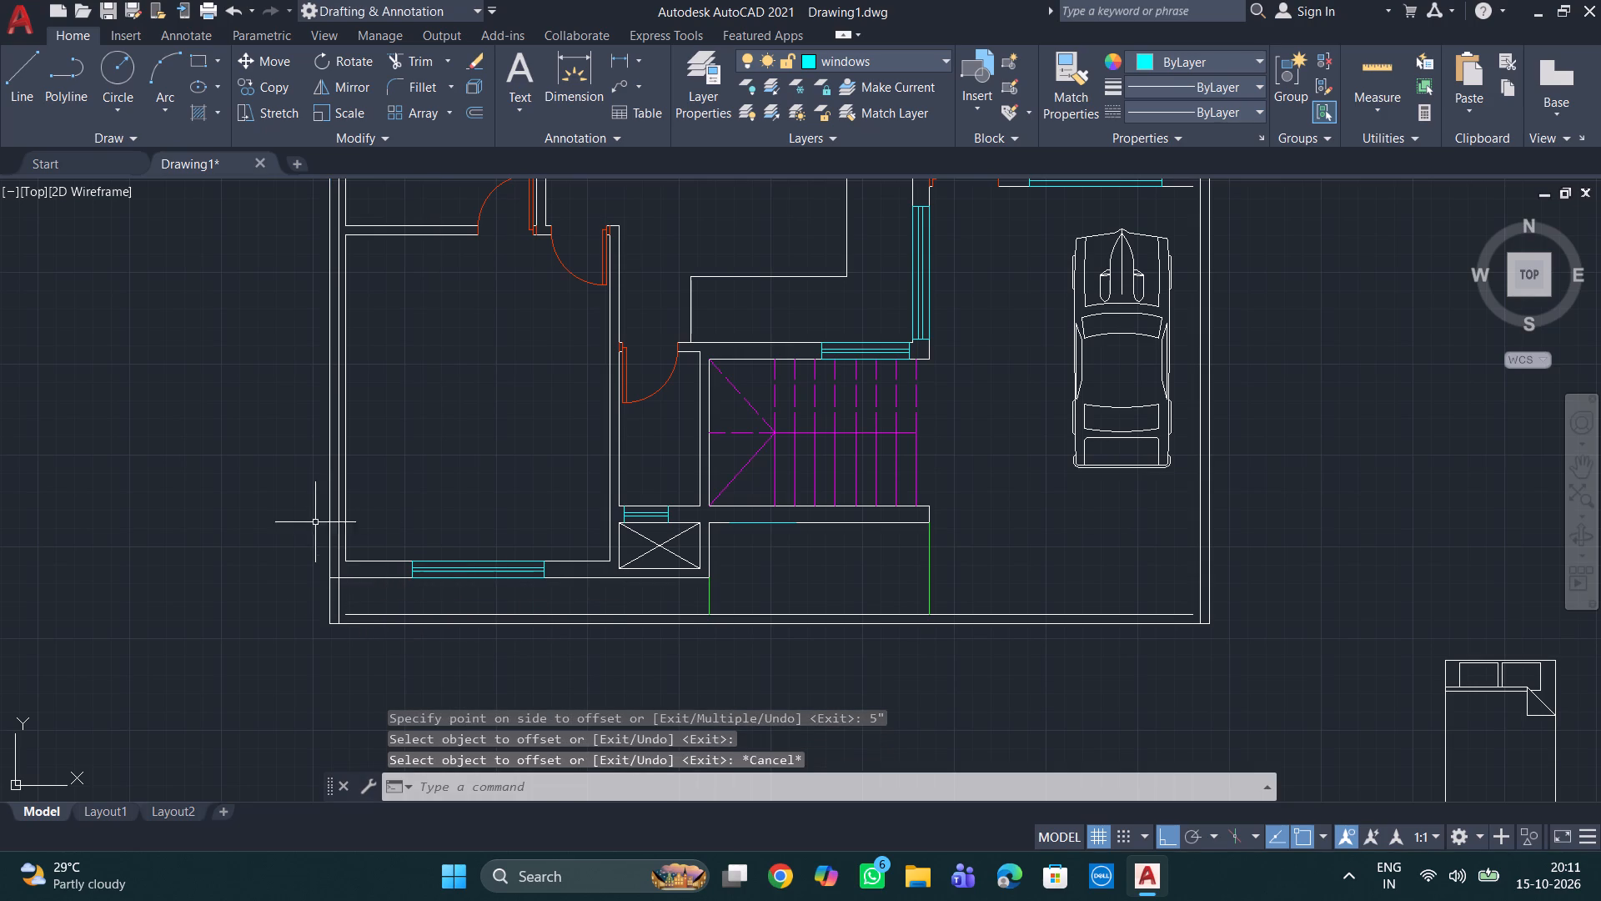
pyautogui.press('Escape')
pyautogui.press('Escape')
pyautogui.press('Escape')
# Trim the new west offset line north of the southwest room's south wall line.
pyautogui.press('t')
pyautogui.press('r')
pyautogui.press('Return')
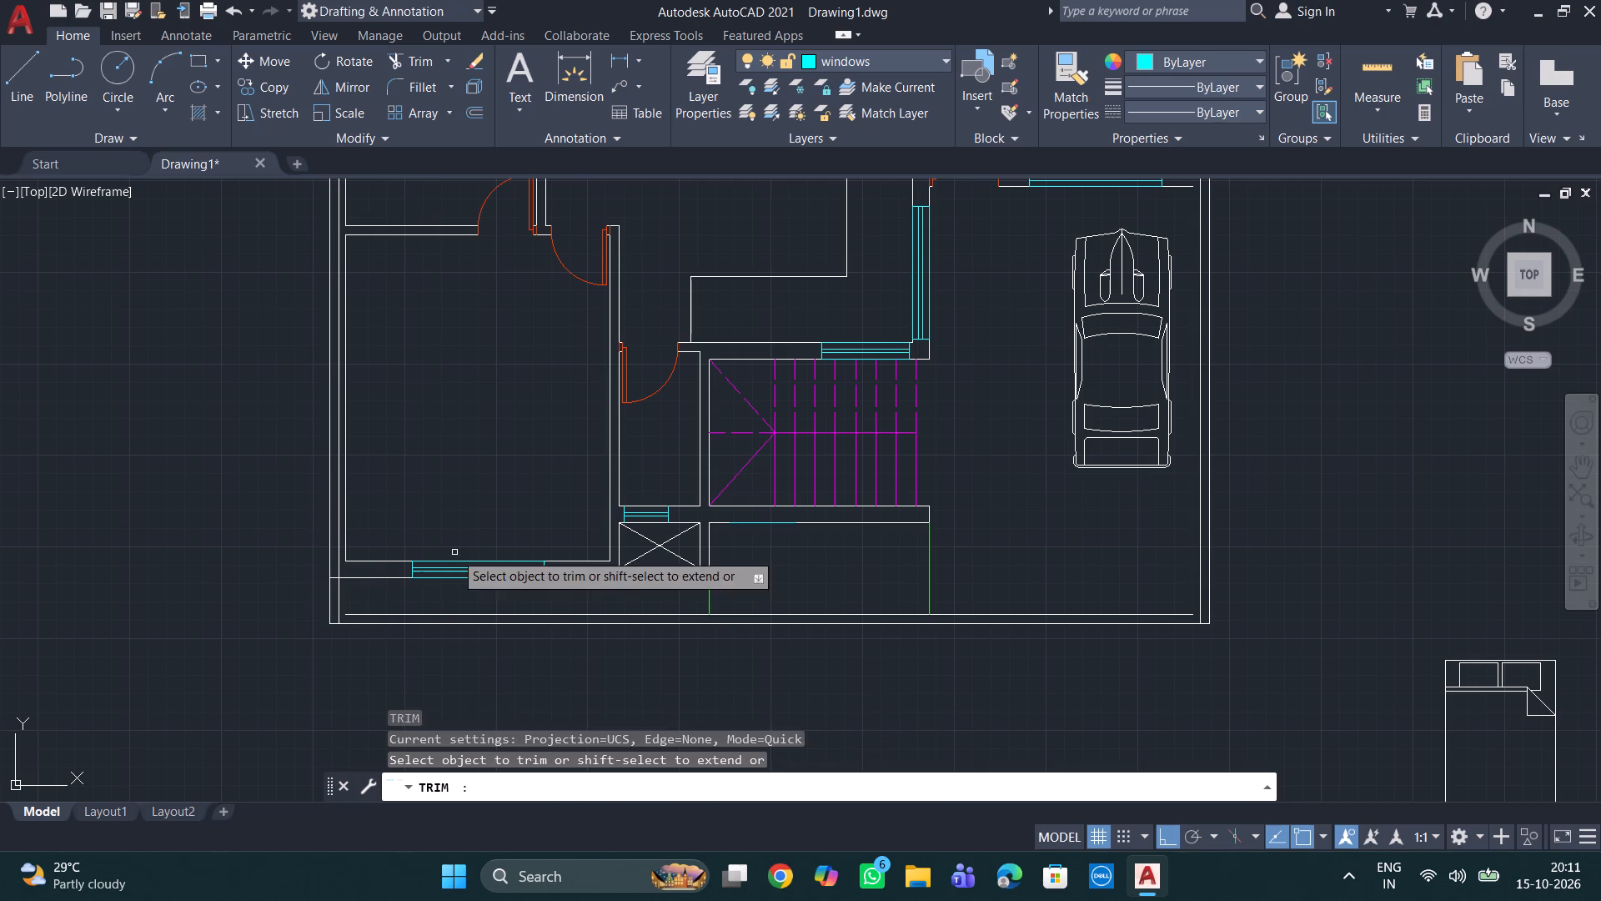
pyautogui.press('Return')
pyautogui.click(336, 521)
pyautogui.scroll(-1, 404, 477)
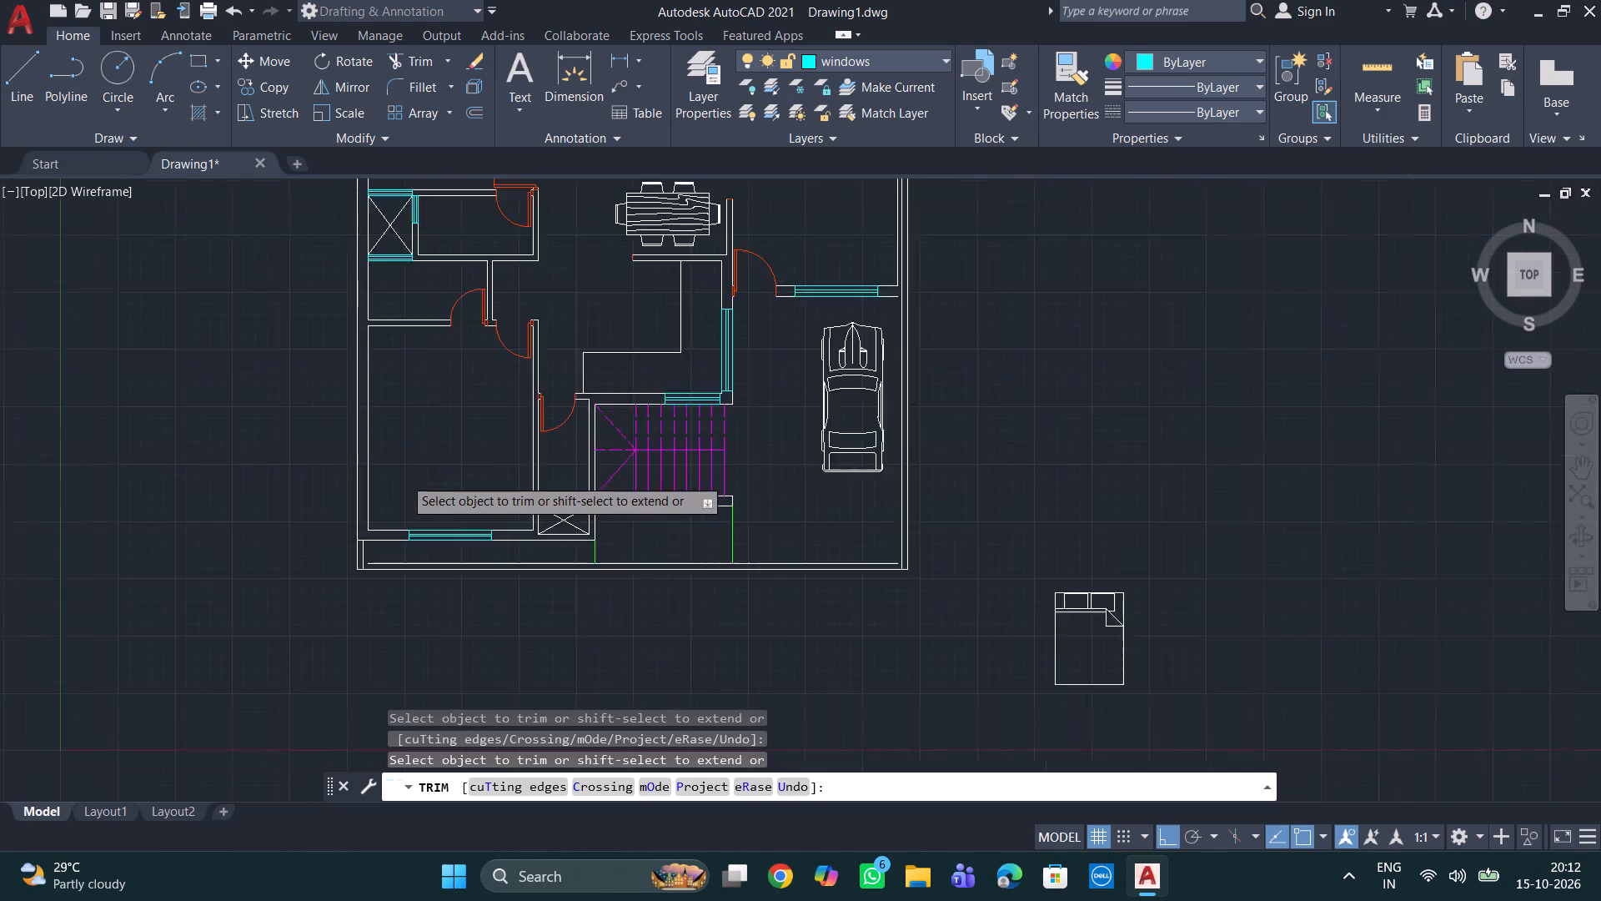
pyautogui.scroll(-2, 404, 477)
pyautogui.scroll(3, 404, 477)
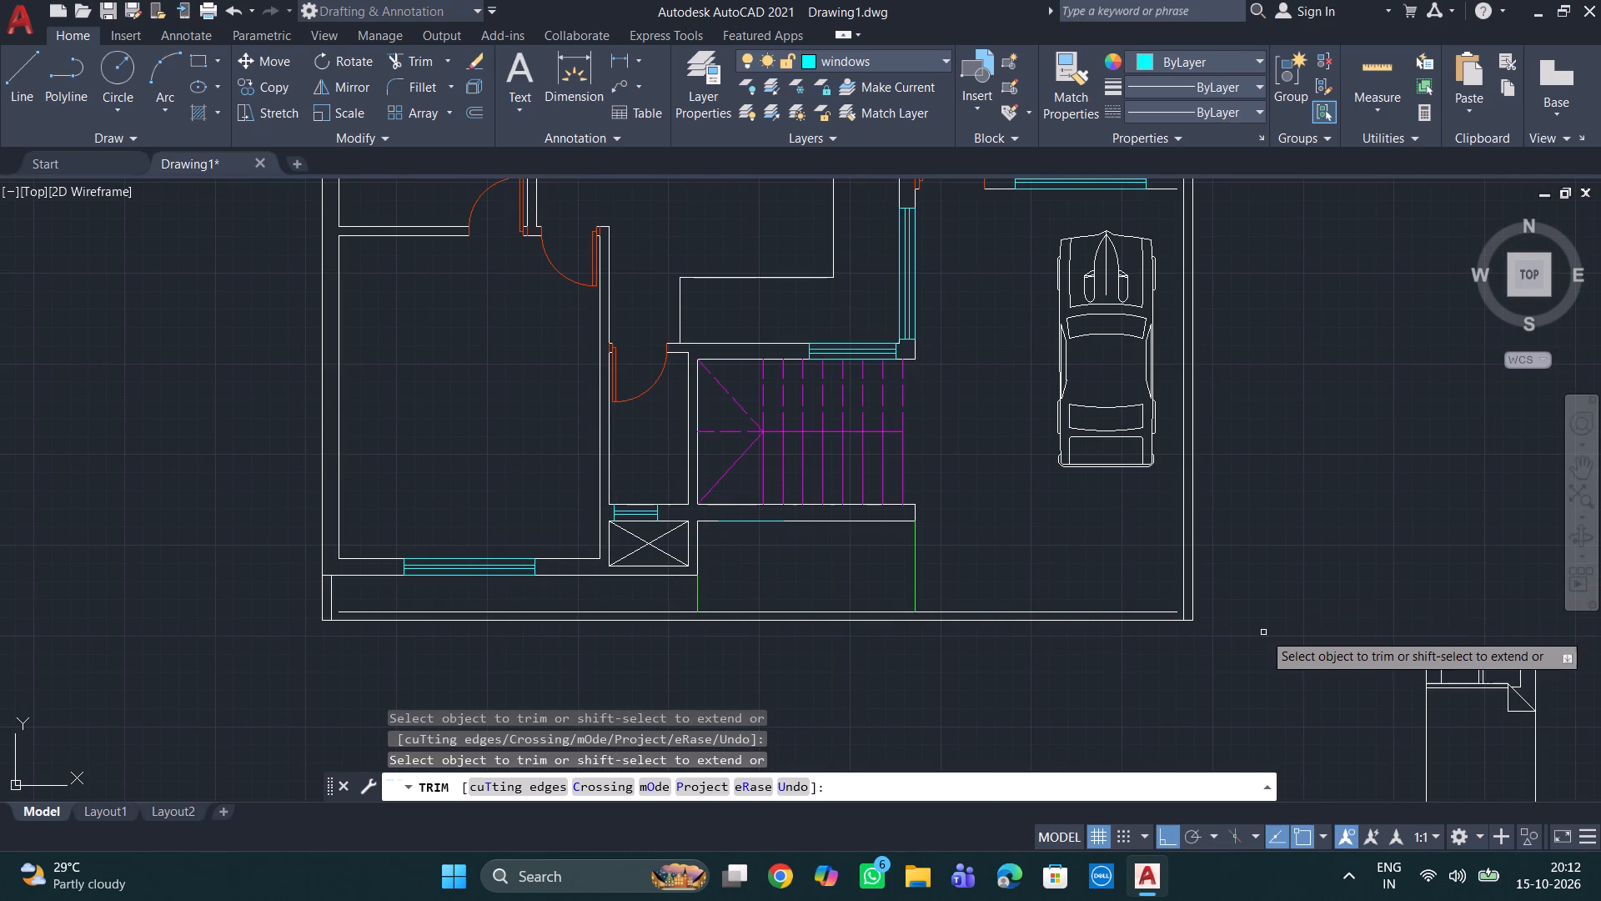
pyautogui.press('Escape')
pyautogui.press('Escape')
pyautogui.press('Escape')
pyautogui.press('Escape')
# Extend the south boundary's inner line at both ends to the new east and west offset lines.
pyautogui.press('e')
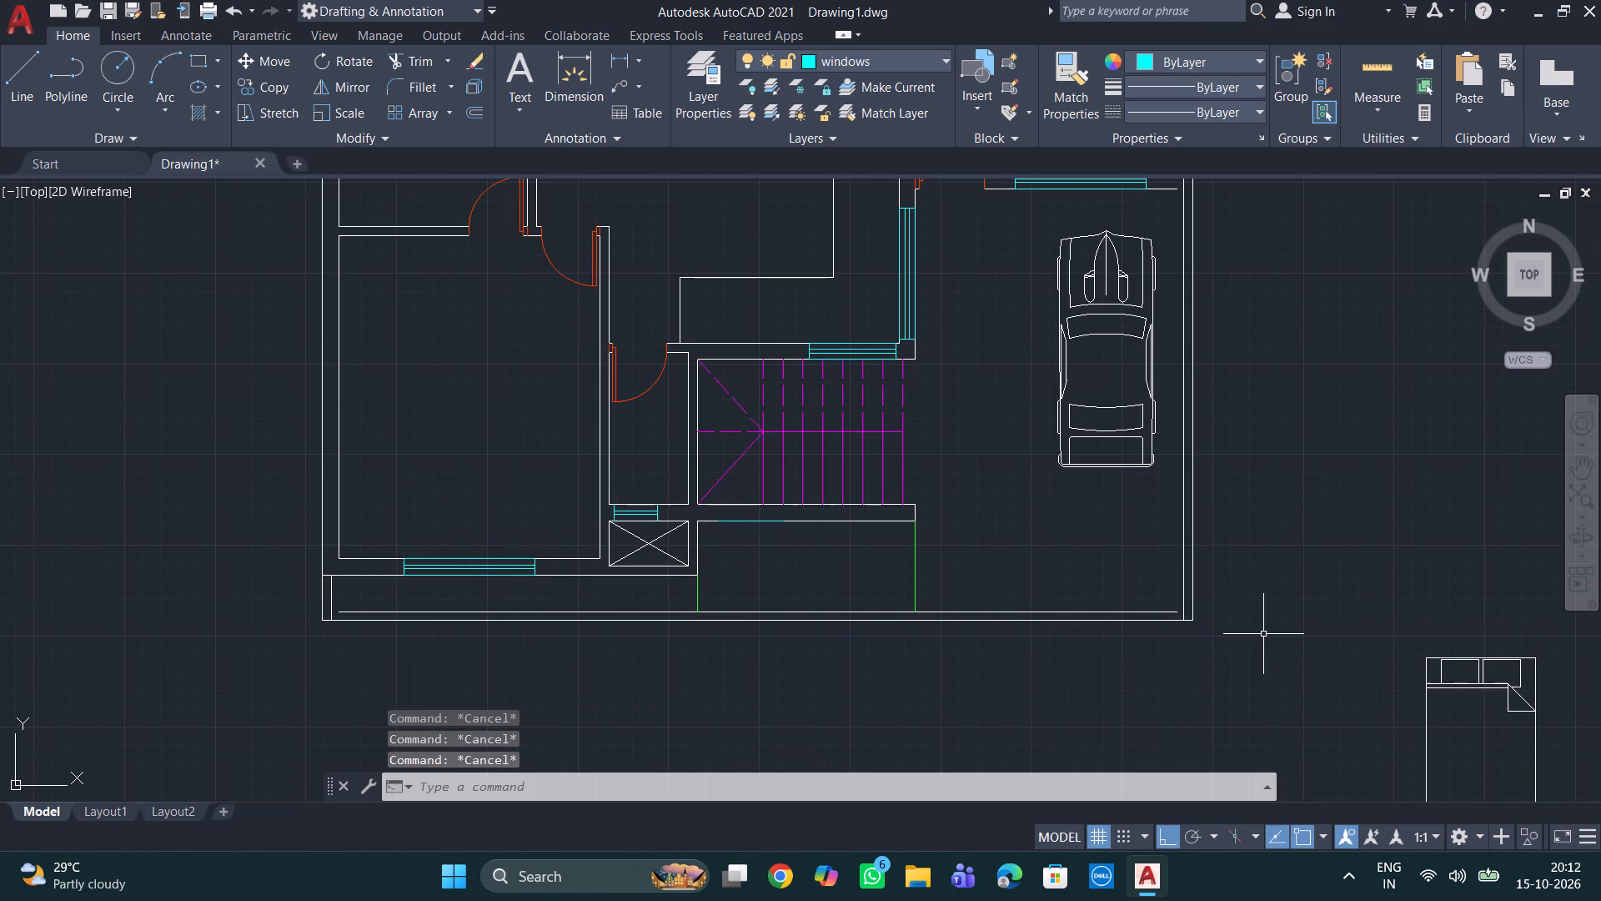
pyautogui.press('x')
pyautogui.press('Return')
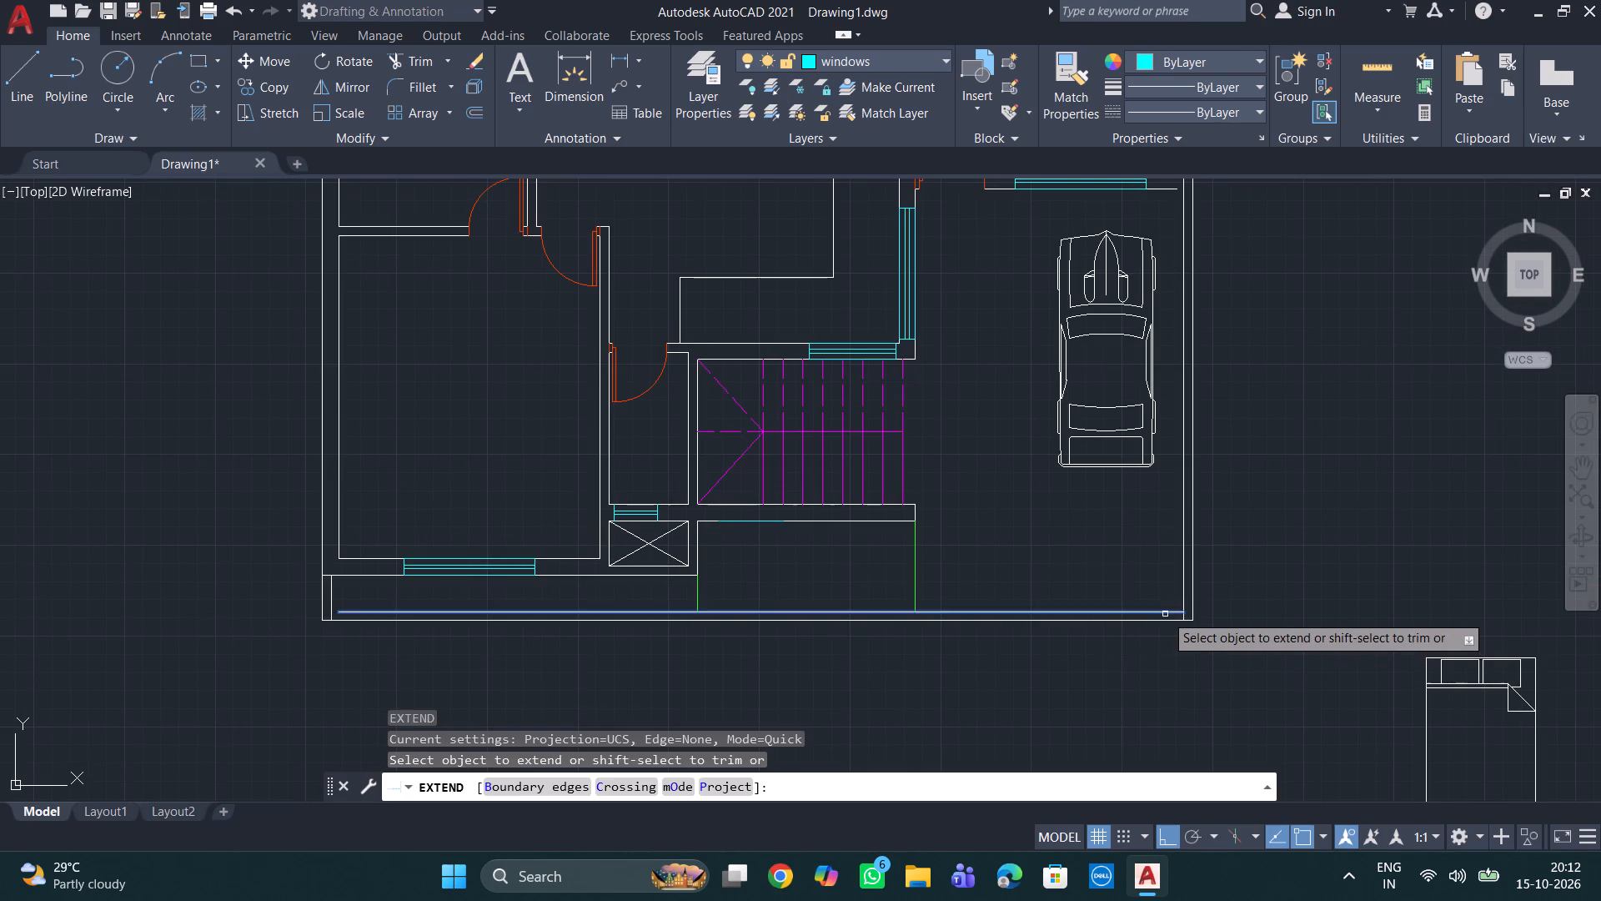
pyautogui.click(1165, 614)
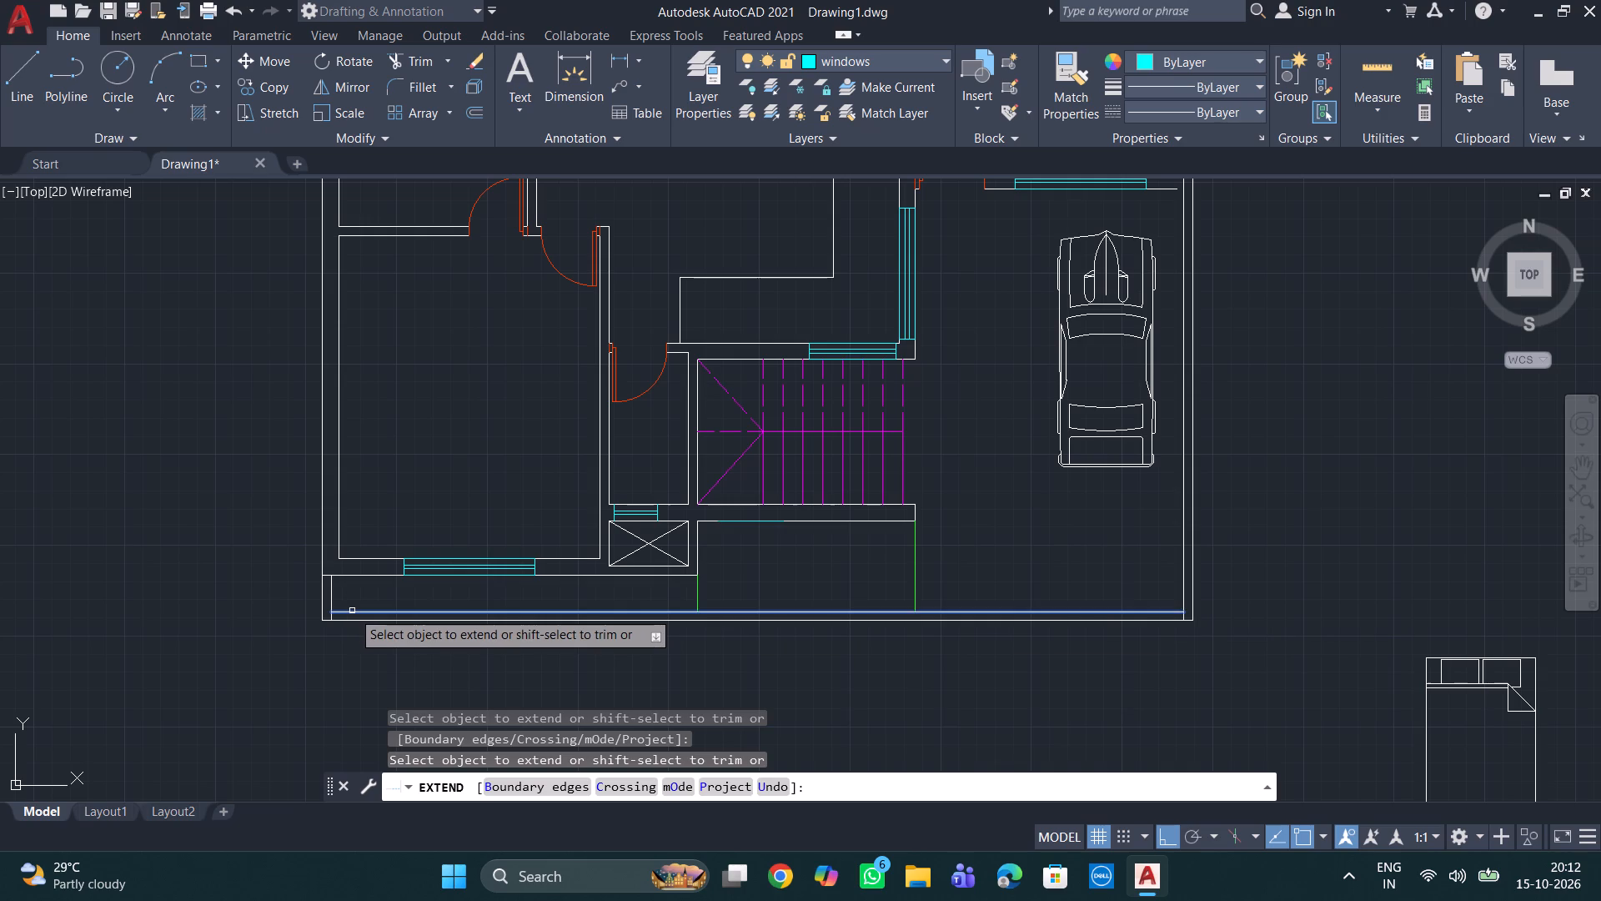
pyautogui.click(352, 611)
pyautogui.press('Escape')
pyautogui.press('Escape')
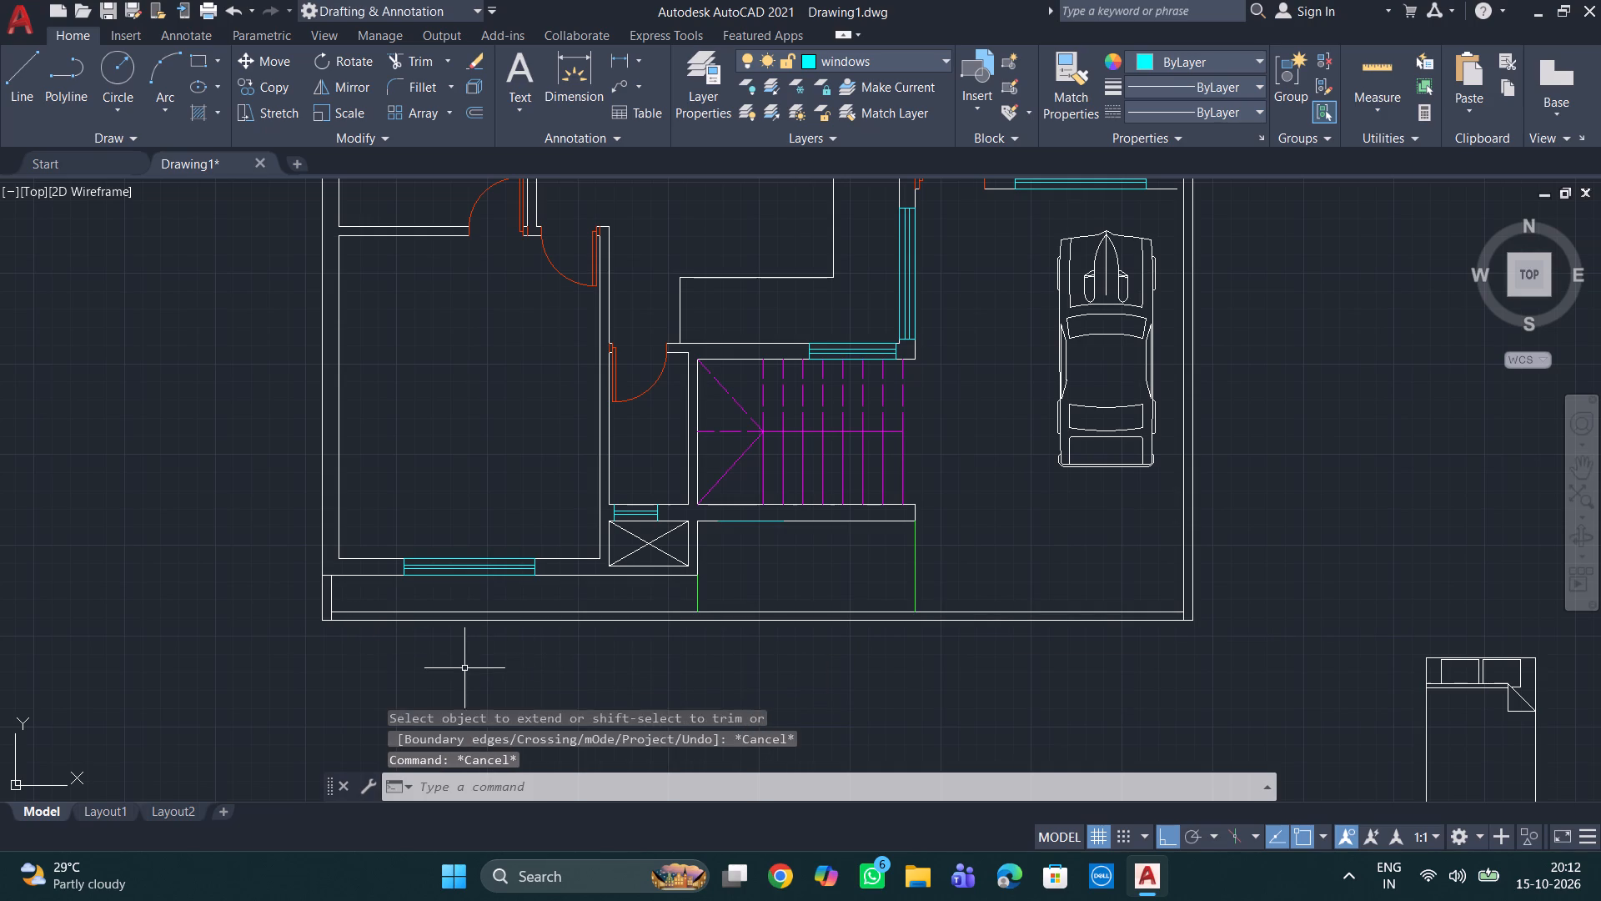
pyautogui.press('Escape')
pyautogui.press('Escape')
pyautogui.press('Escape')
# Trim the overhanging ends of the offset lines at the southwest and southeast corners of the boundary wall.
pyautogui.press('t')
pyautogui.press('r')
pyautogui.press('Return')
pyautogui.press('Return')
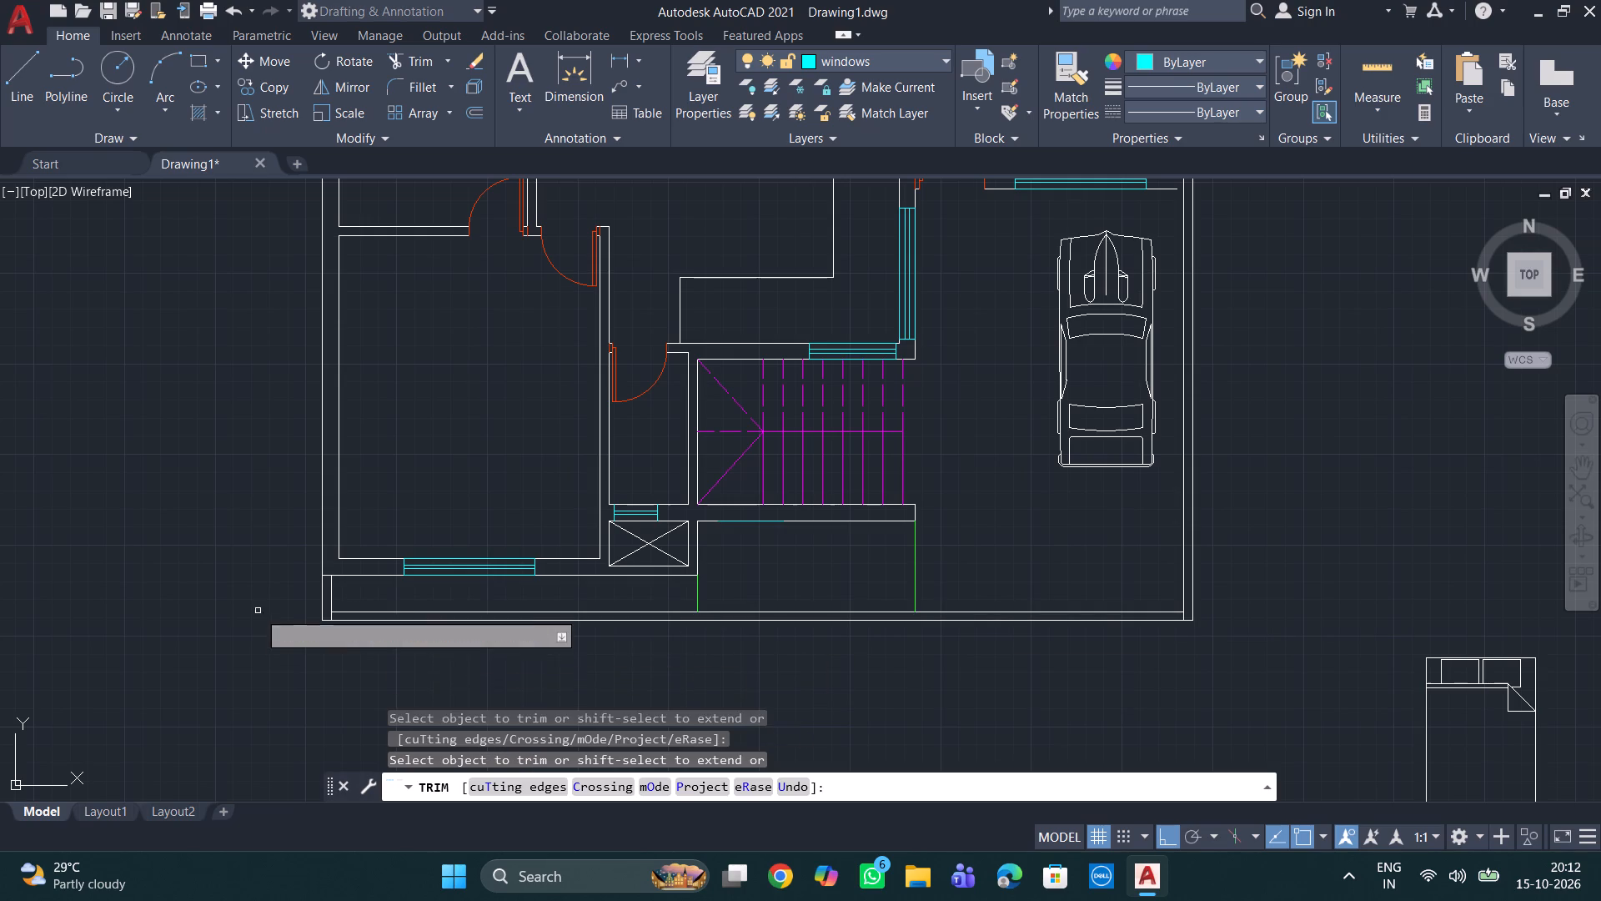
pyautogui.scroll(2, 269, 588)
pyautogui.click(423, 665)
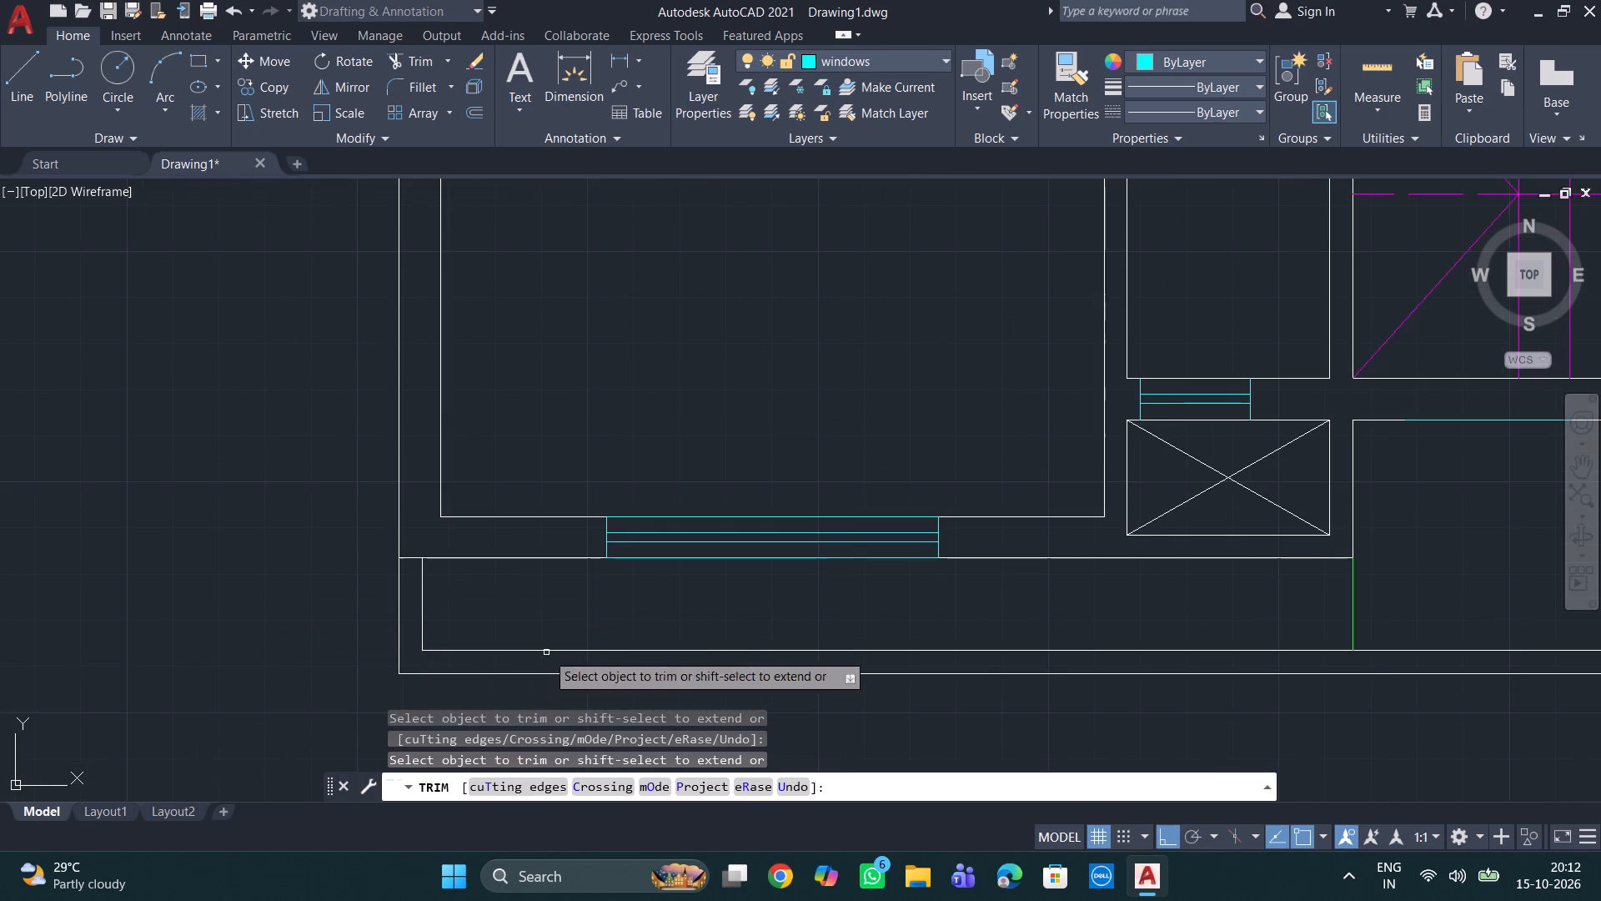
pyautogui.scroll(-4, 729, 632)
pyautogui.scroll(4, 1012, 653)
pyautogui.click(983, 561)
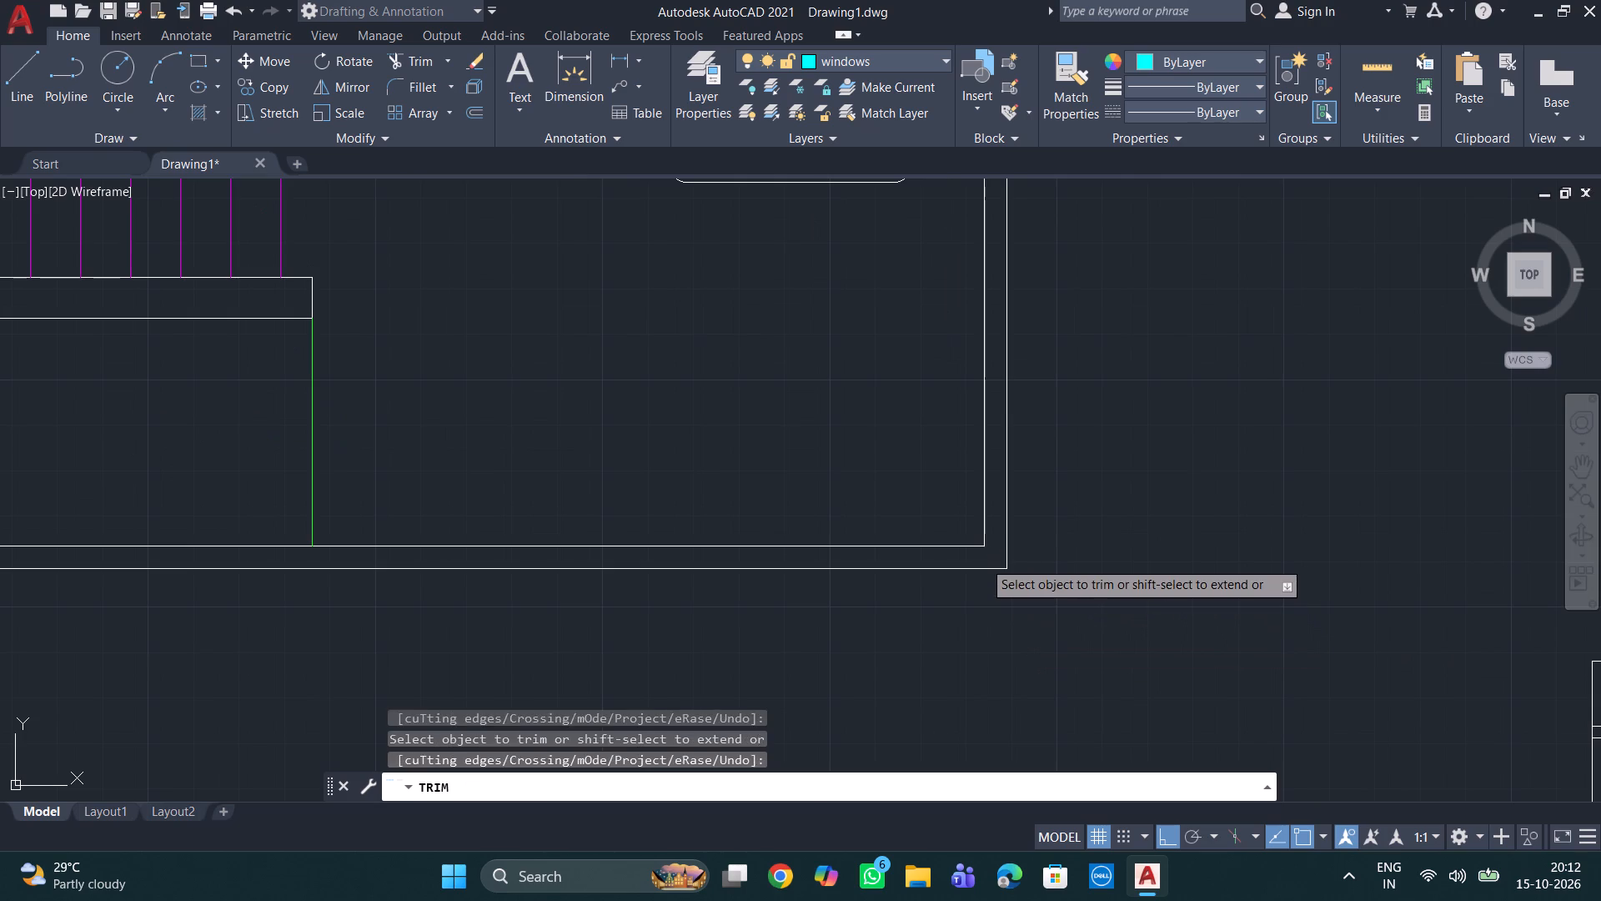
pyautogui.scroll(-4, 1217, 537)
pyautogui.moveTo(1210, 536); pyautogui.dragTo(1021, 666, button='middle')
pyautogui.moveTo(858, 635); pyautogui.dragTo(831, 561, button='middle')
pyautogui.scroll(2, 829, 564)
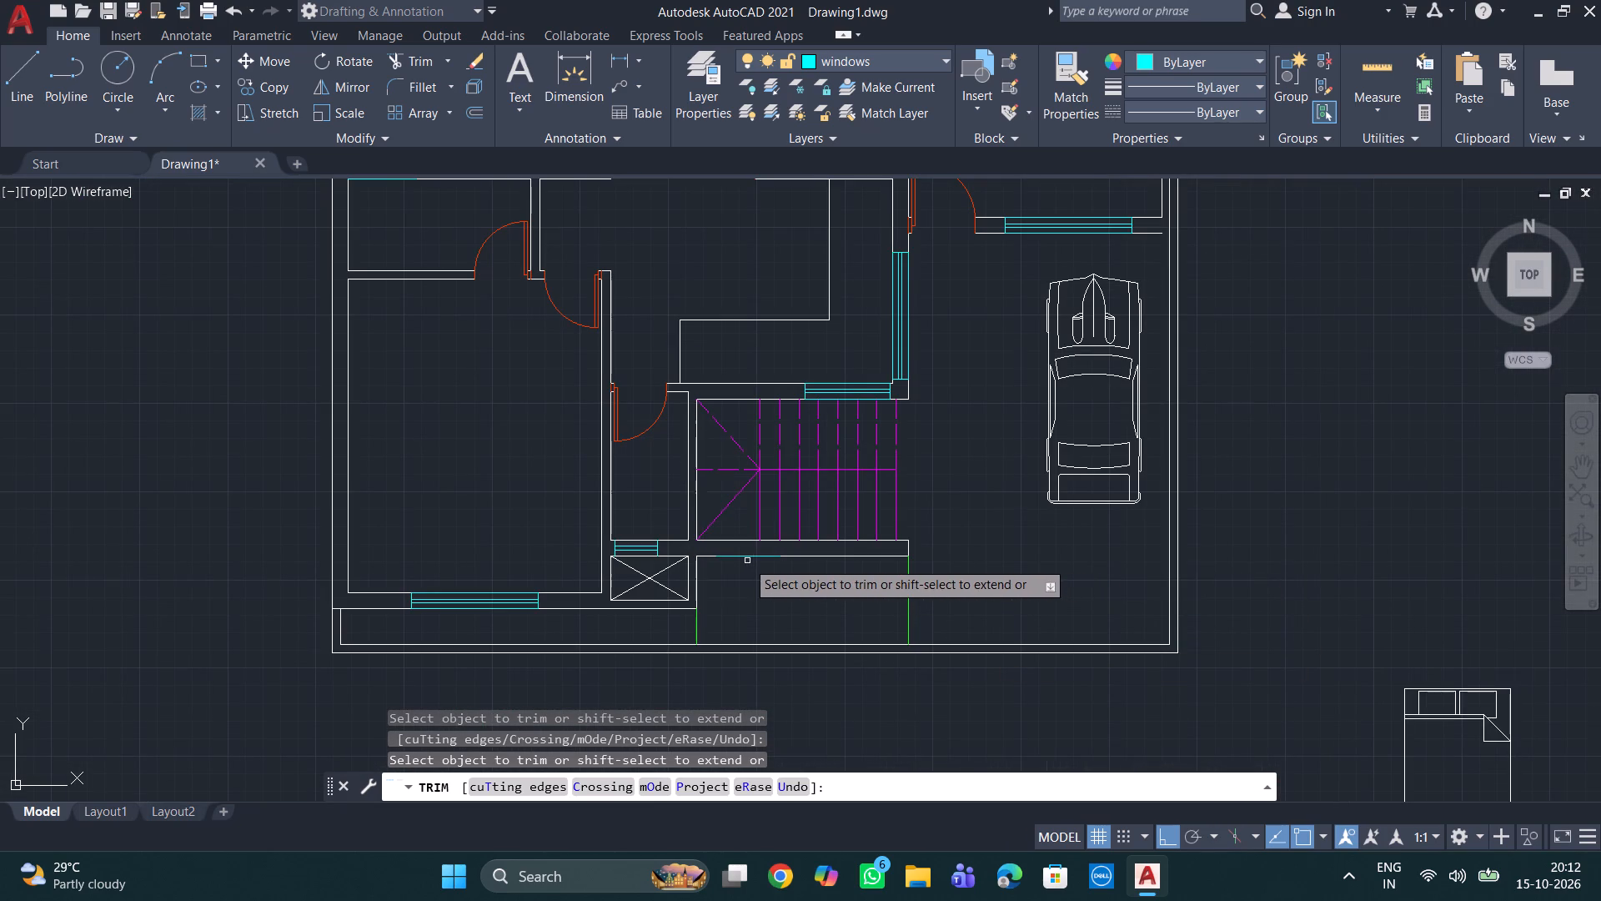
pyautogui.press('Escape')
# Delete the stray cyan line on the outer face of the wall south of the staircase.
pyautogui.scroll(1, 986, 546)
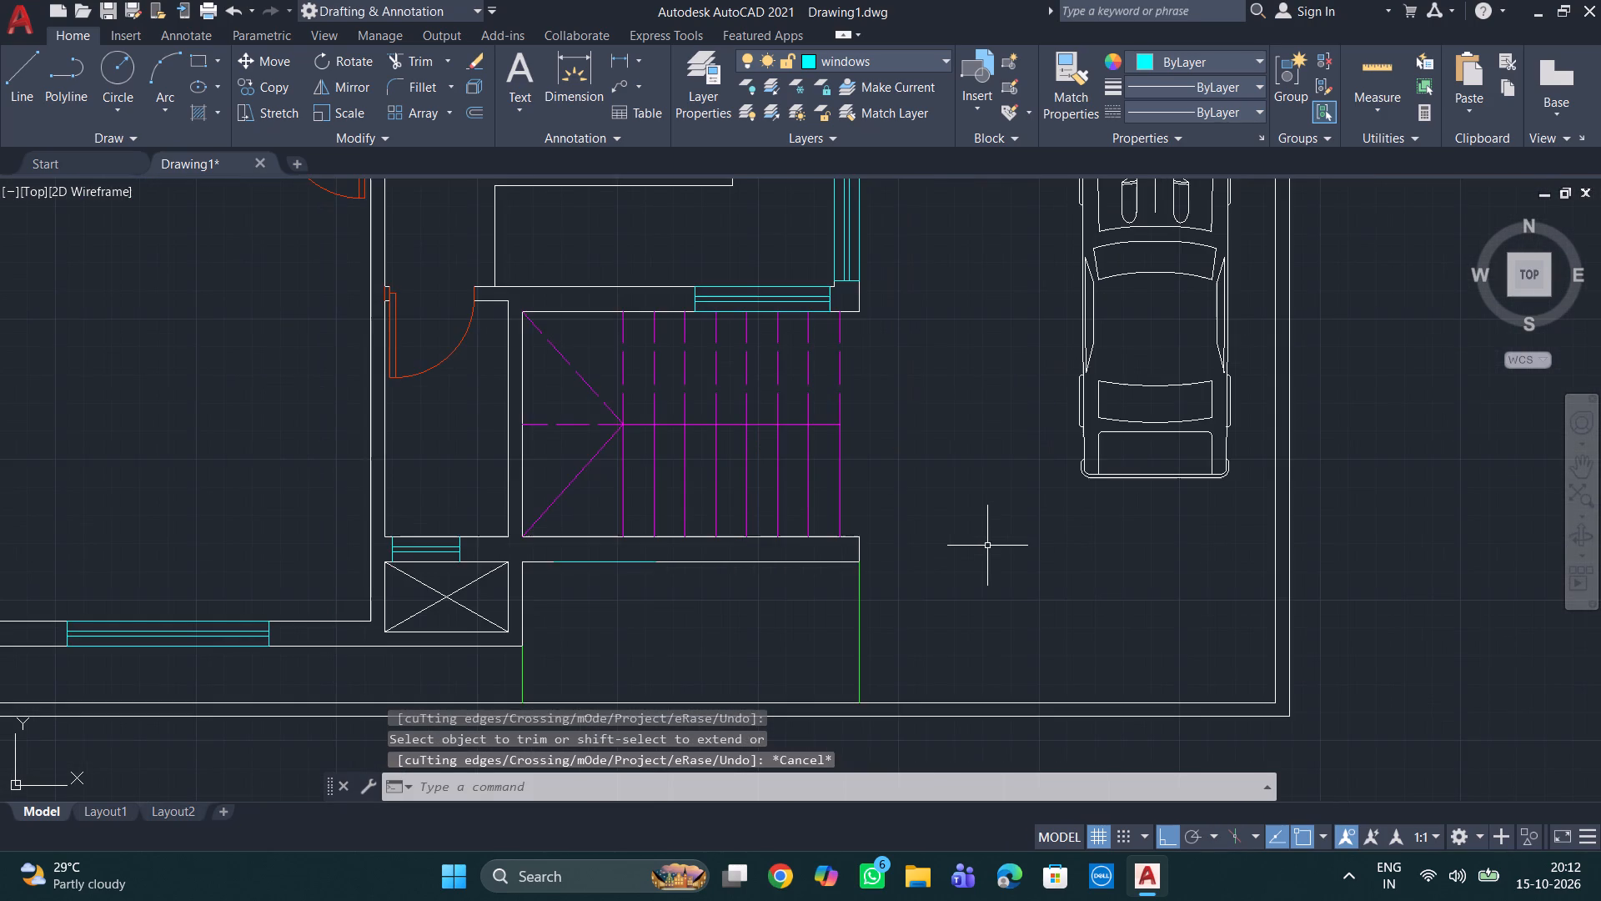
pyautogui.scroll(2, 927, 565)
pyautogui.scroll(-2, 926, 566)
pyautogui.moveTo(921, 564); pyautogui.dragTo(1018, 529, button='middle')
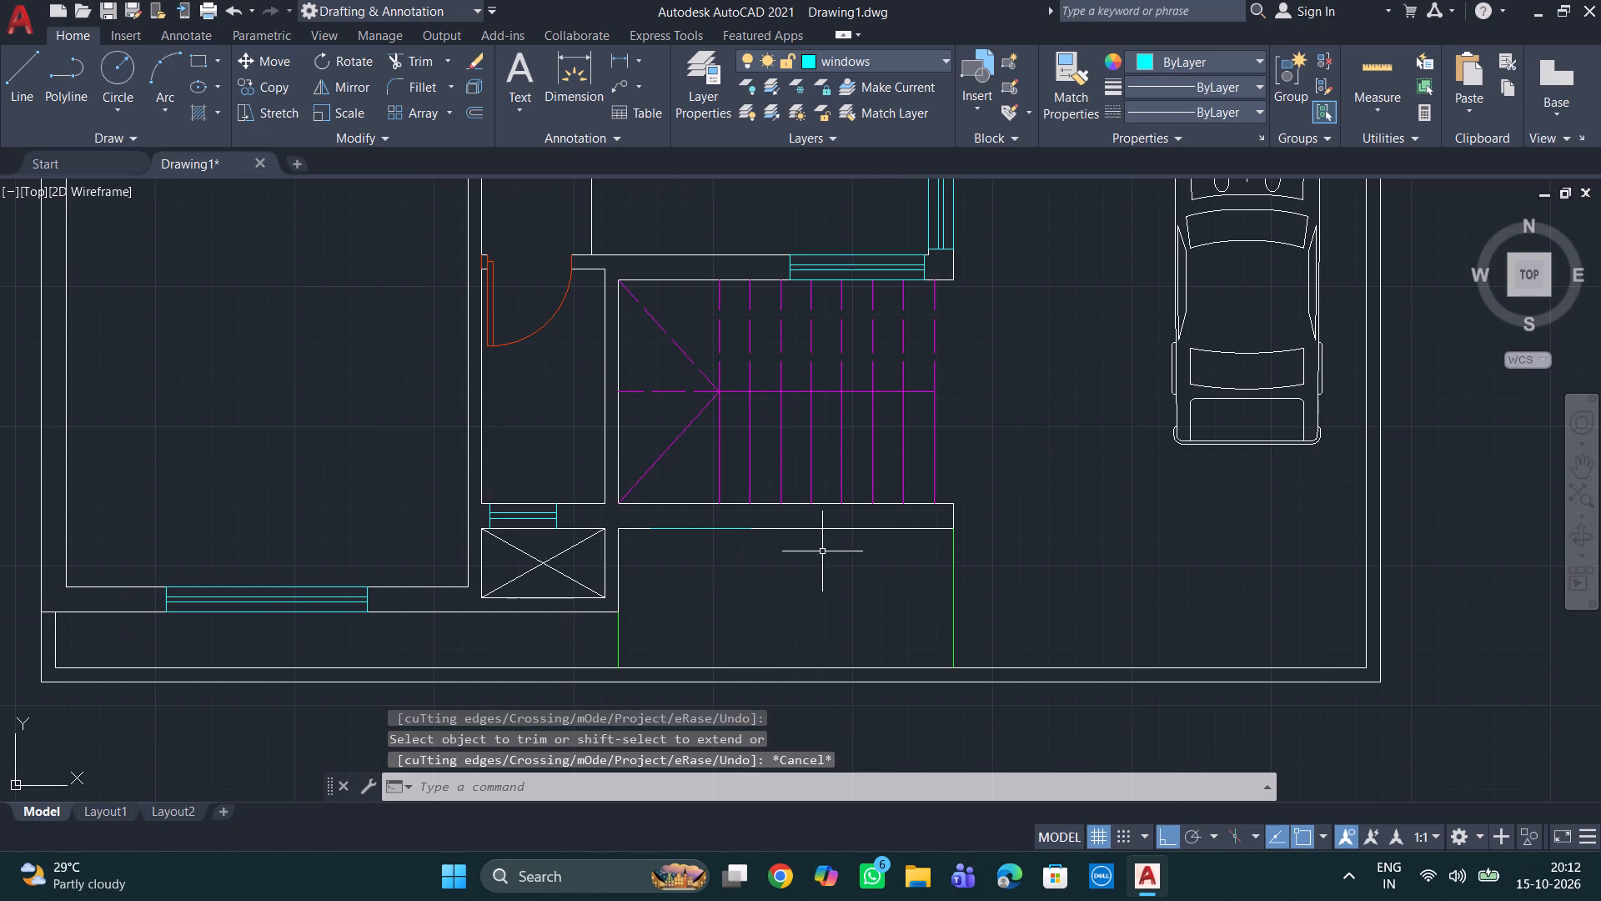
pyautogui.click(700, 528)
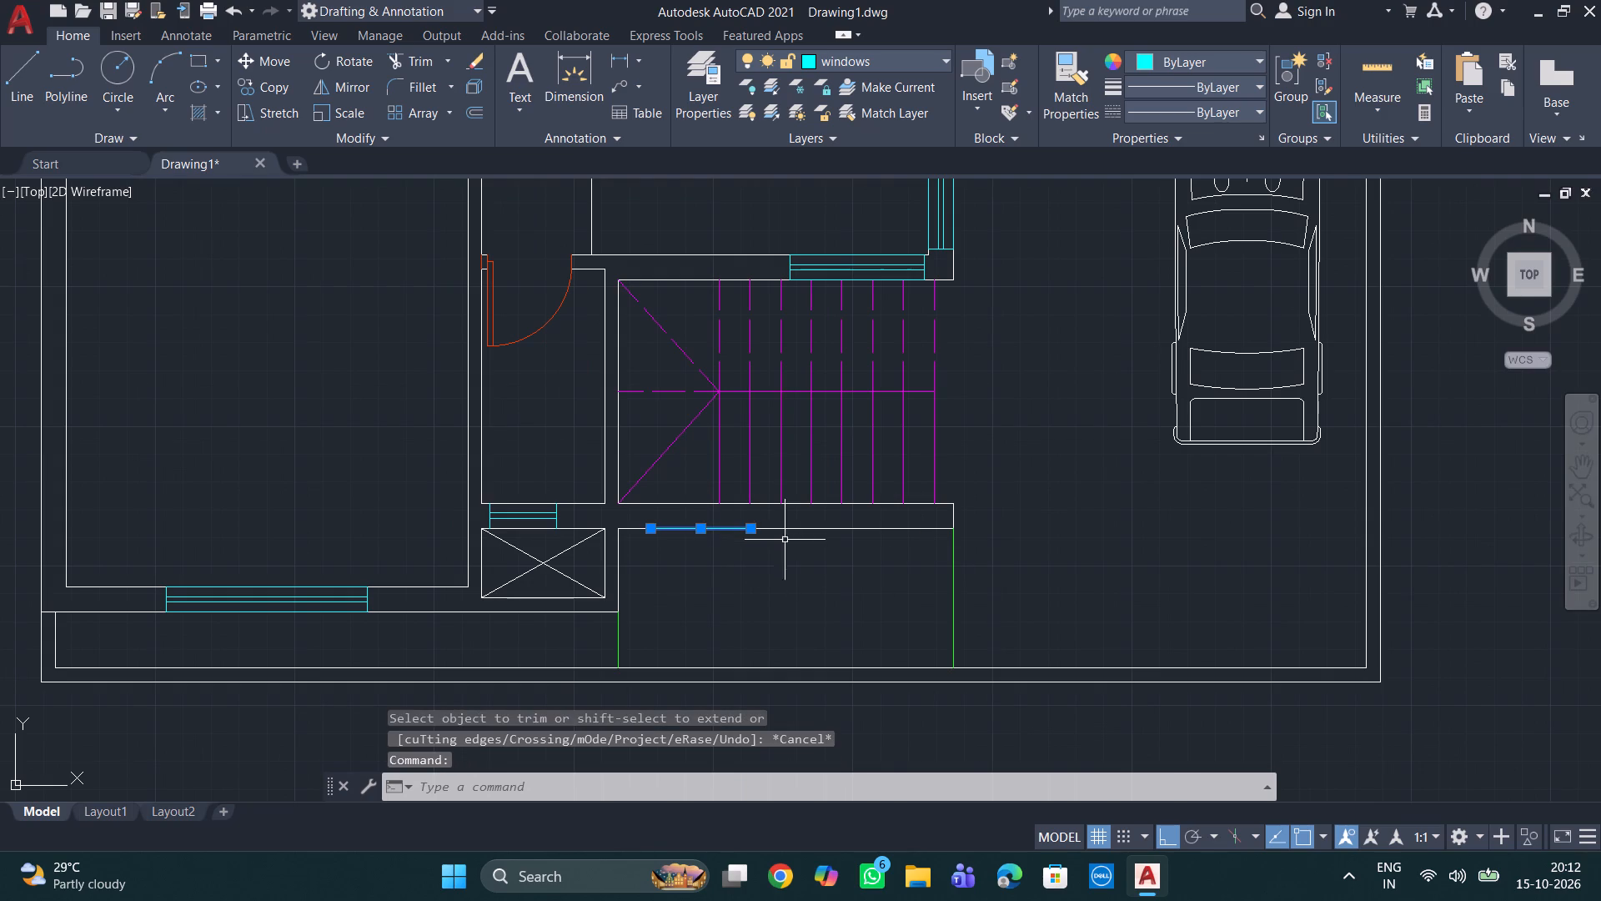
pyautogui.press('Delete')
# Copy the small room's south glass window about 4' east into the wall south of the staircase.
pyautogui.scroll(-2, 1006, 568)
pyautogui.moveTo(1075, 537); pyautogui.dragTo(907, 499, button='middle')
pyautogui.scroll(-2, 896, 487)
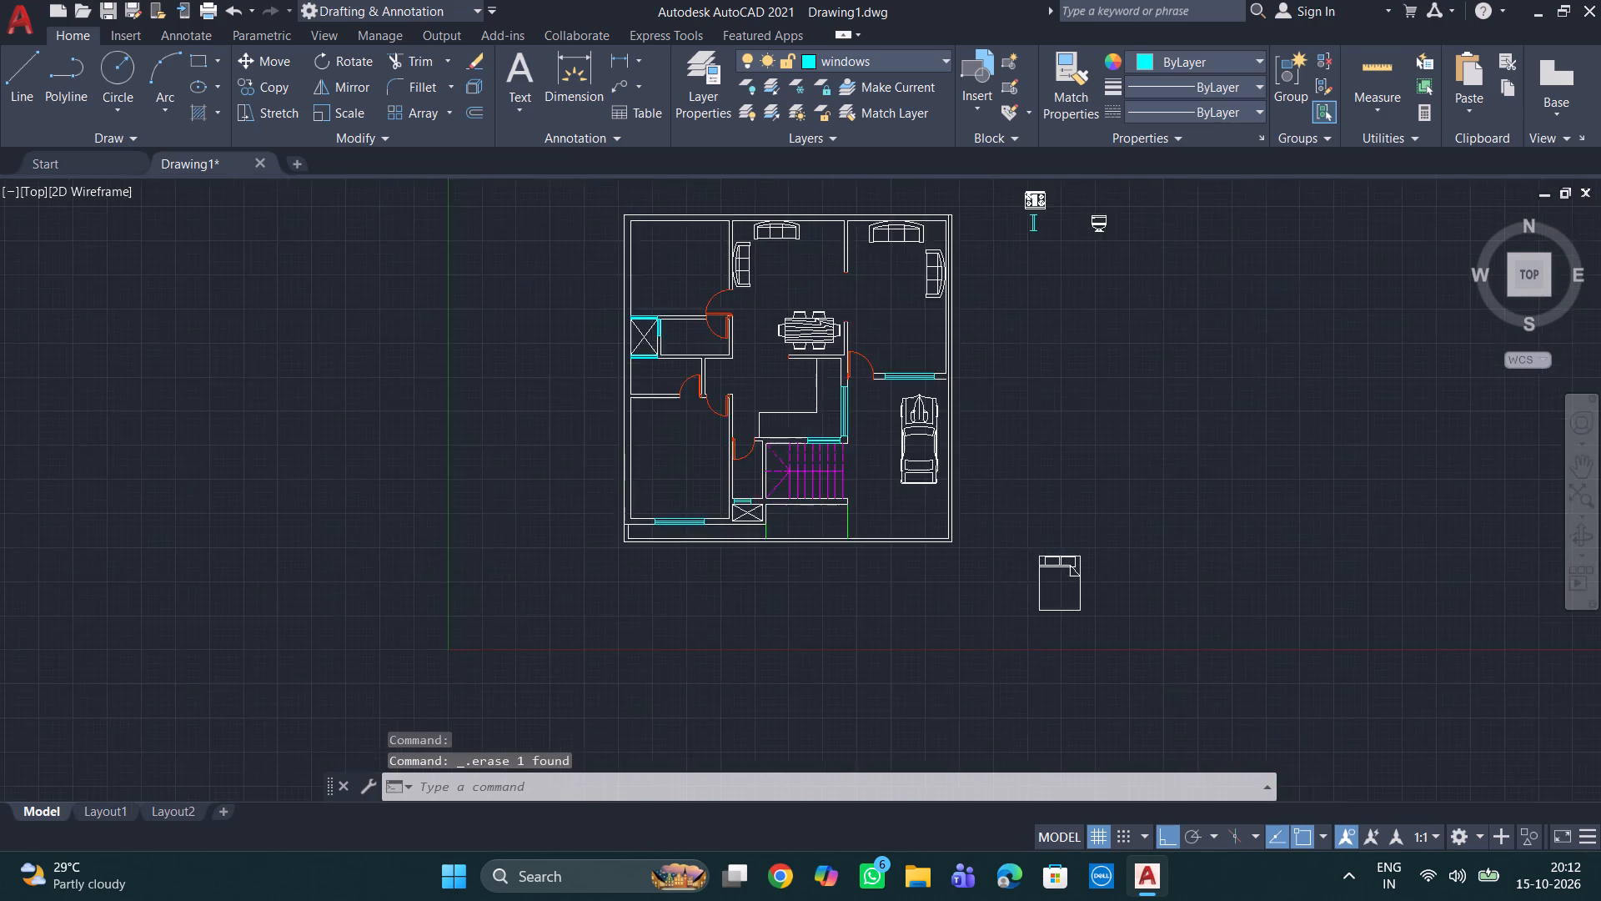
pyautogui.scroll(5, 854, 466)
pyautogui.scroll(-1, 826, 443)
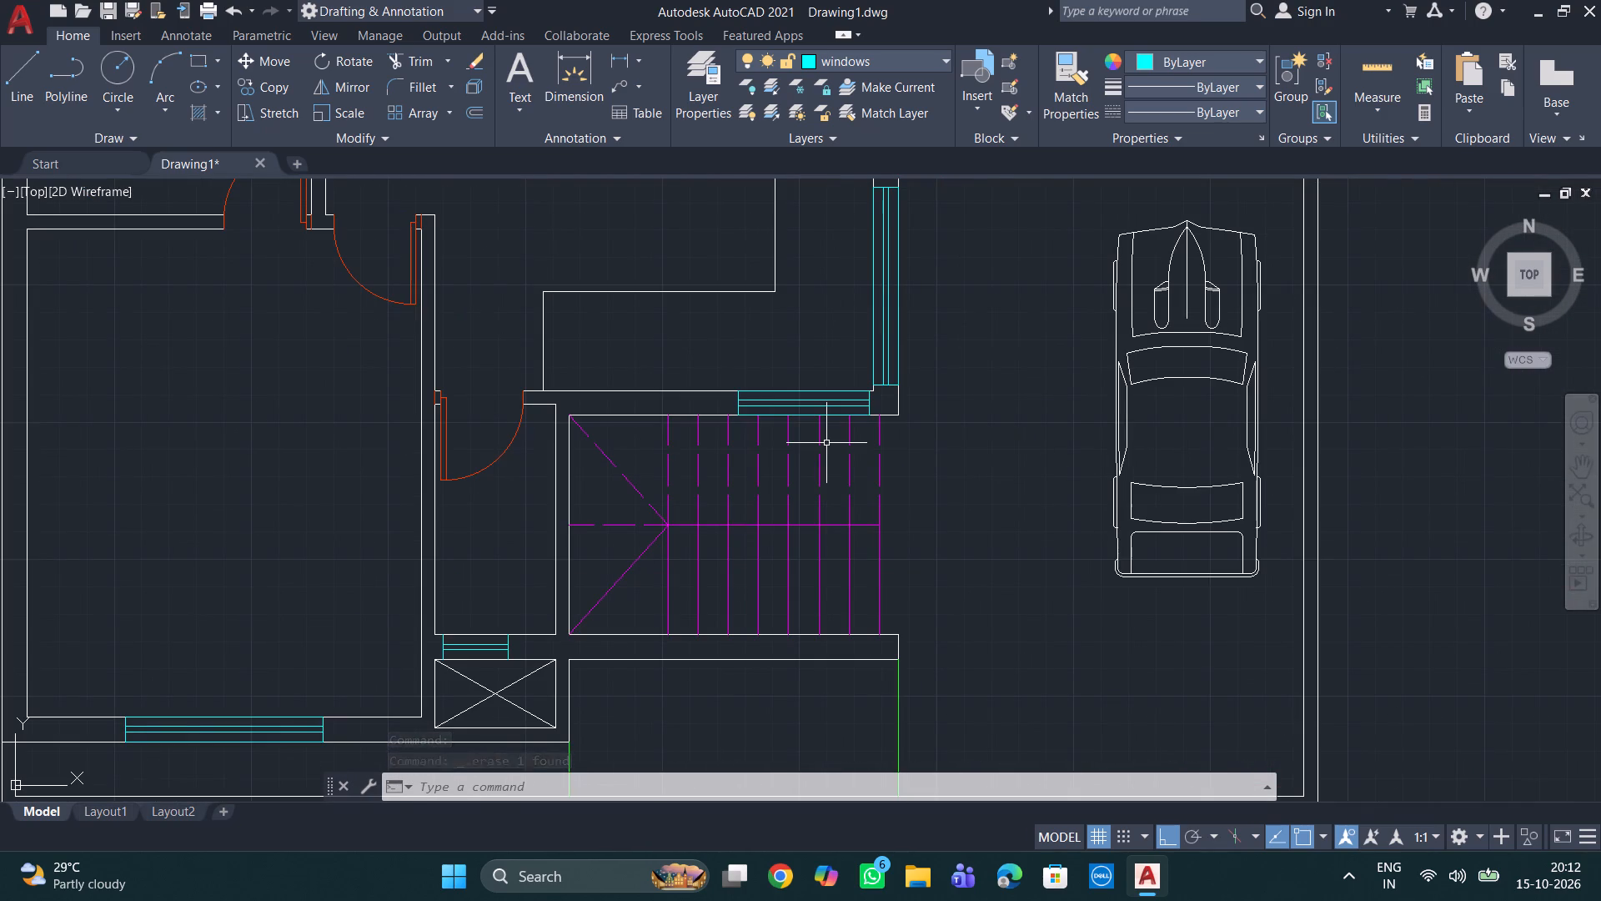
pyautogui.scroll(-2, 931, 456)
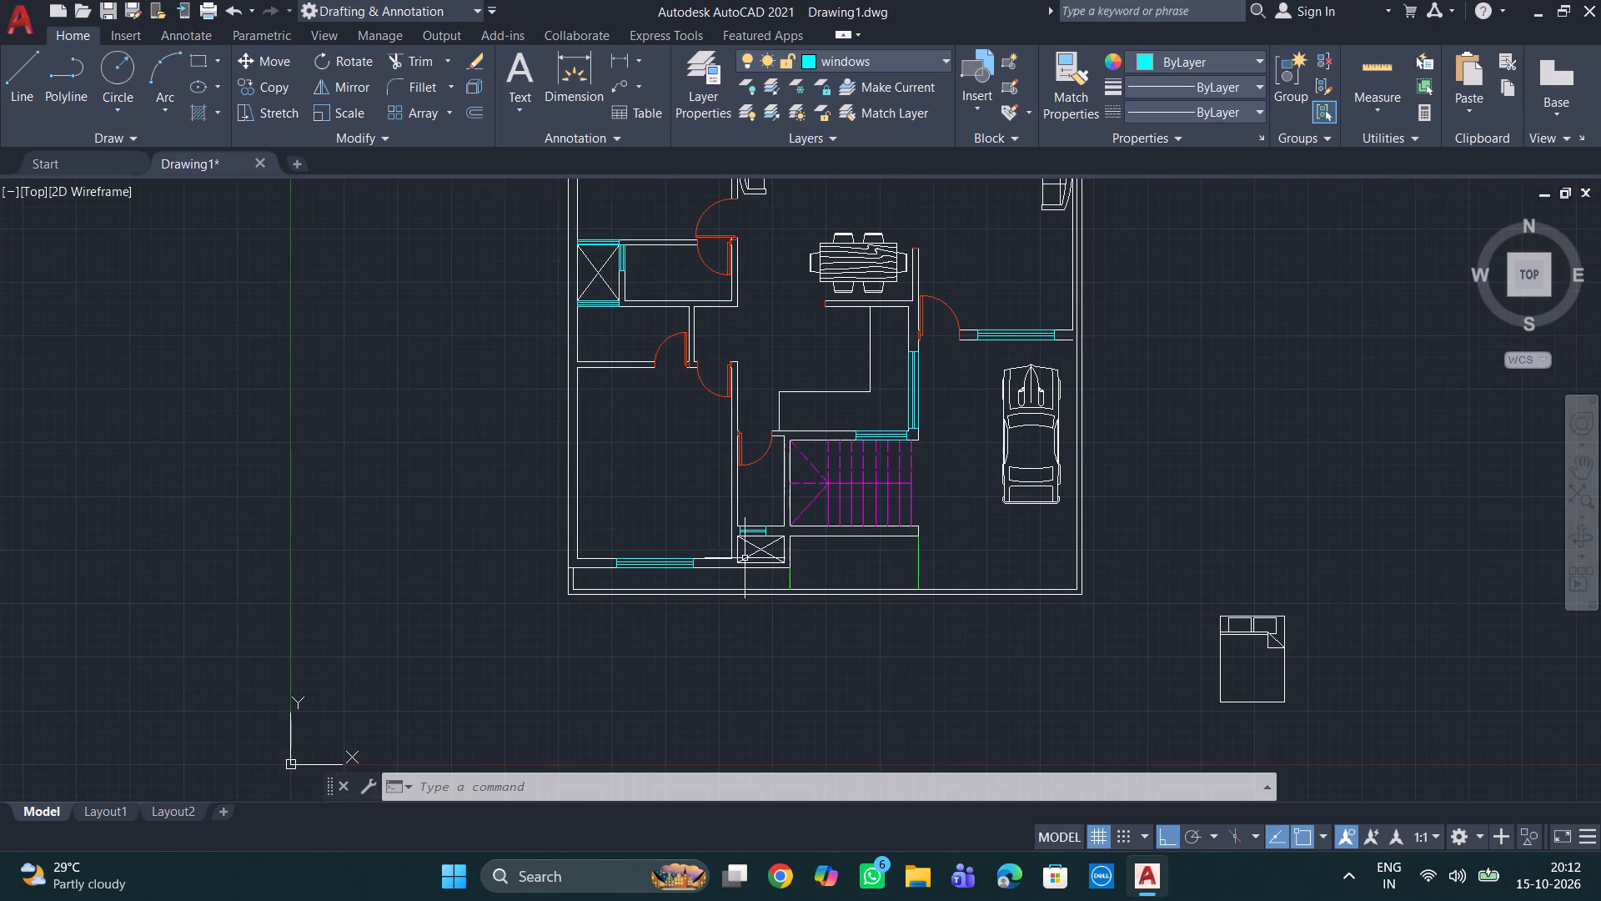
pyautogui.scroll(2, 744, 557)
pyautogui.scroll(2, 752, 486)
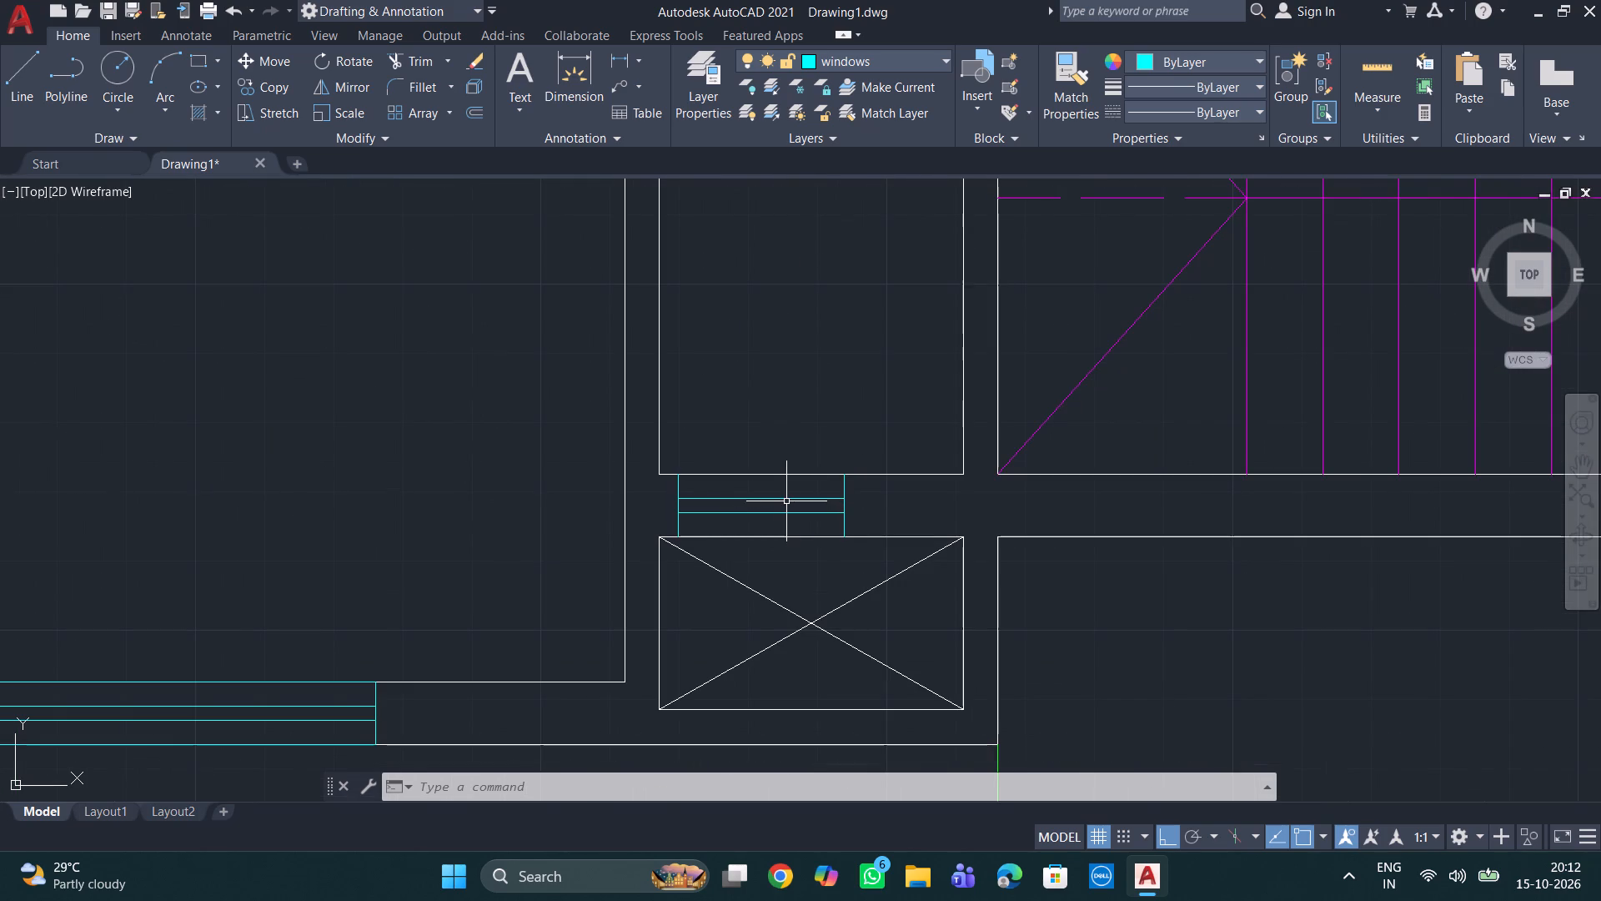
pyautogui.doubleClick(784, 499)
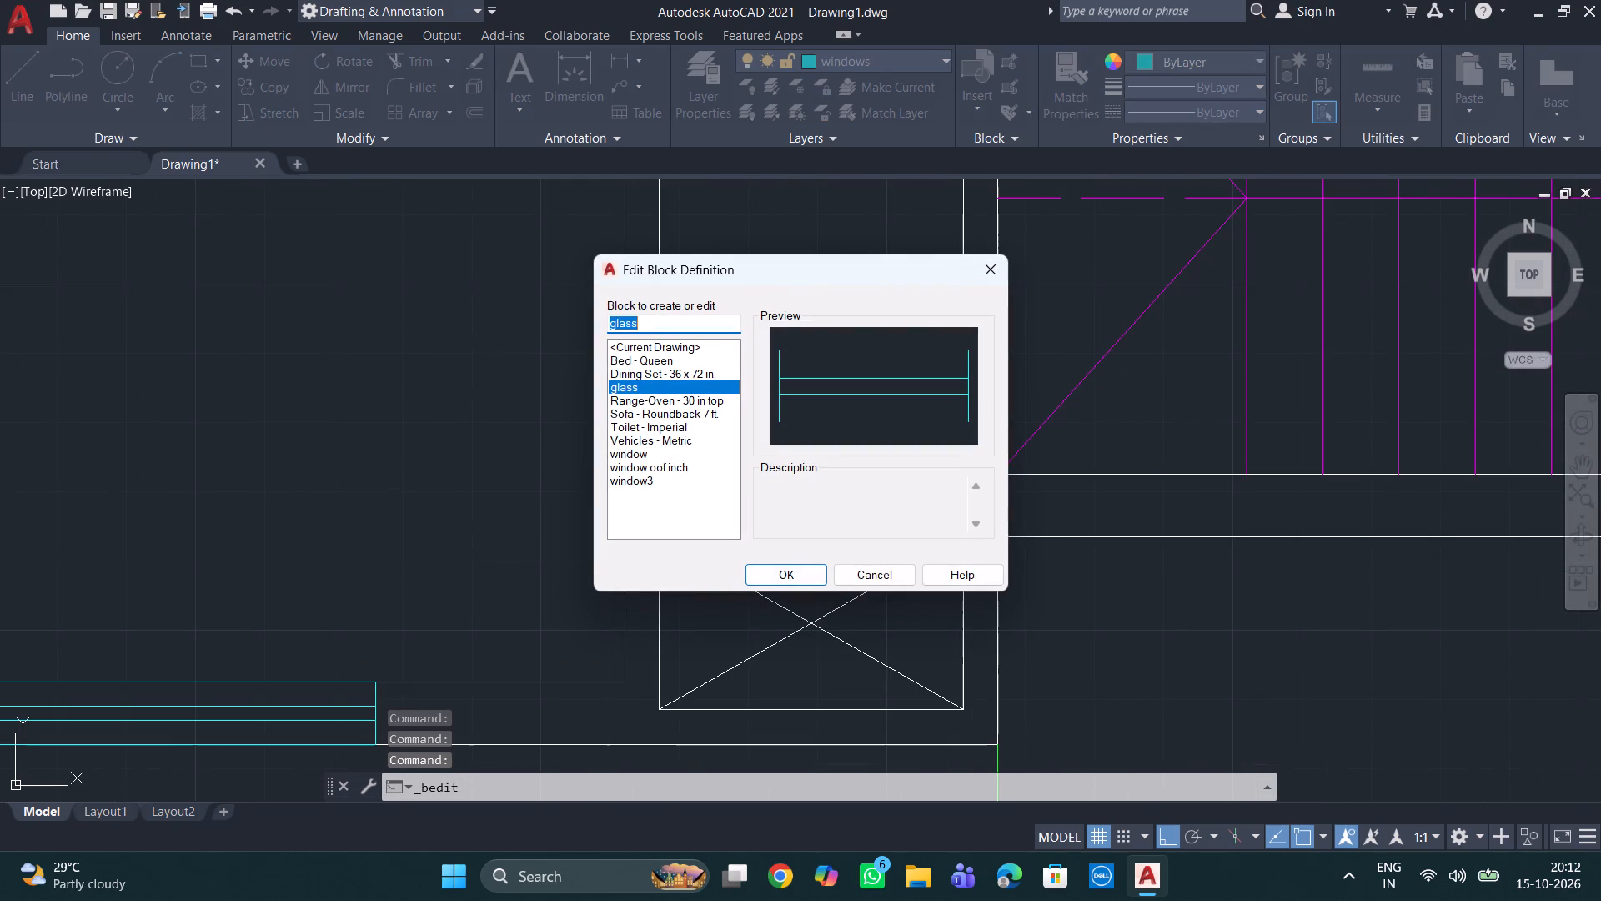
pyautogui.click(995, 274)
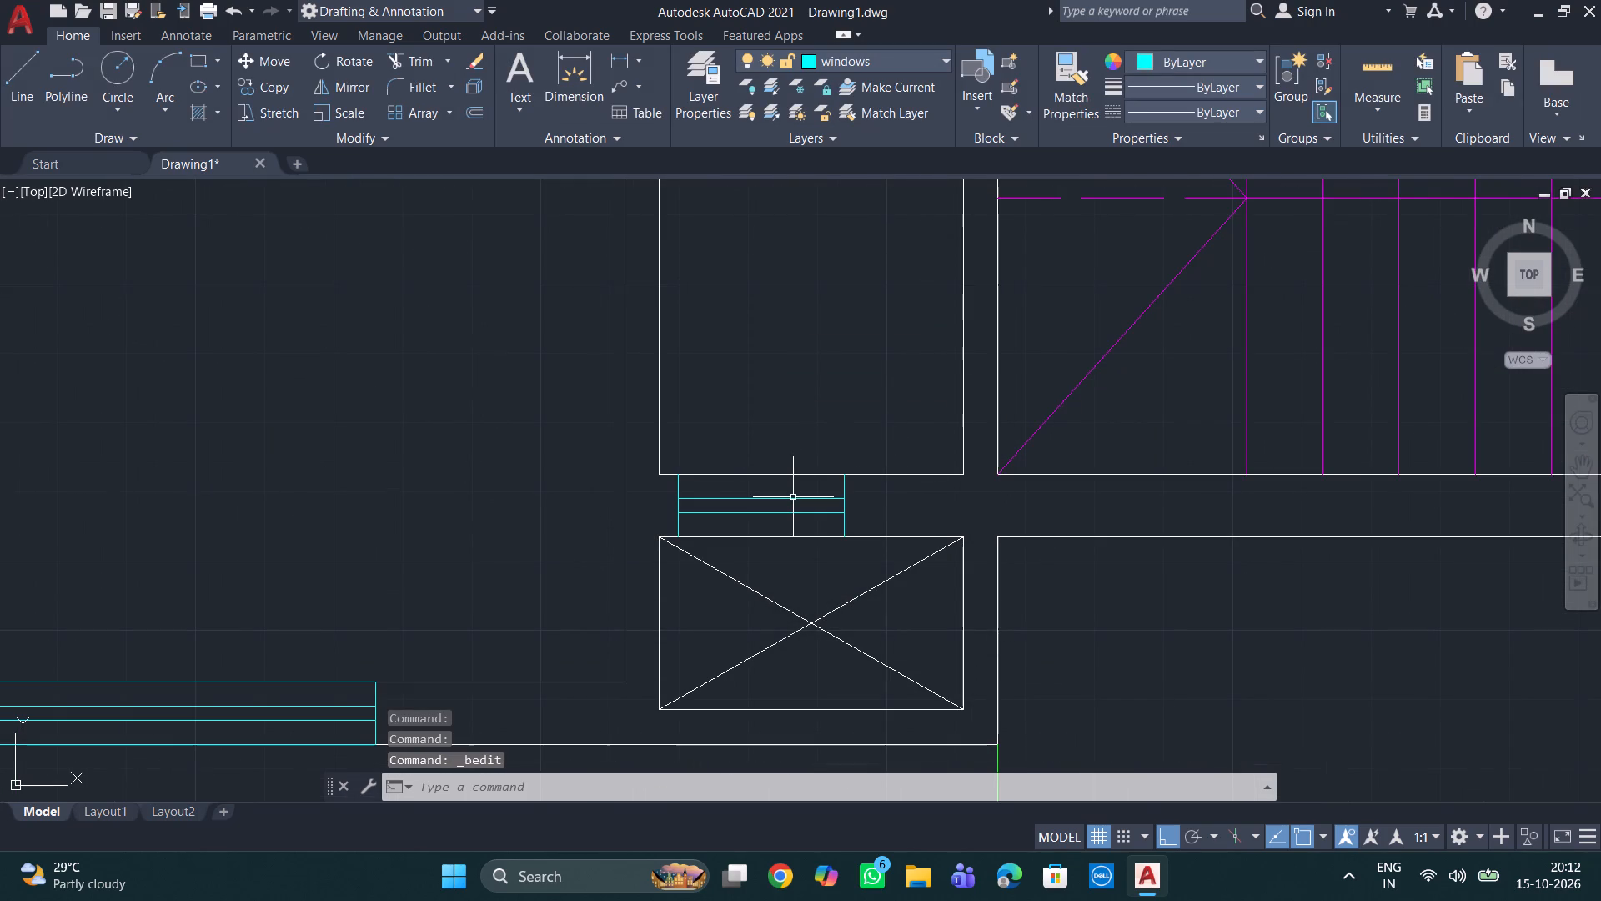
pyautogui.click(793, 497)
pyautogui.press('c')
pyautogui.press('o')
pyautogui.press('Return')
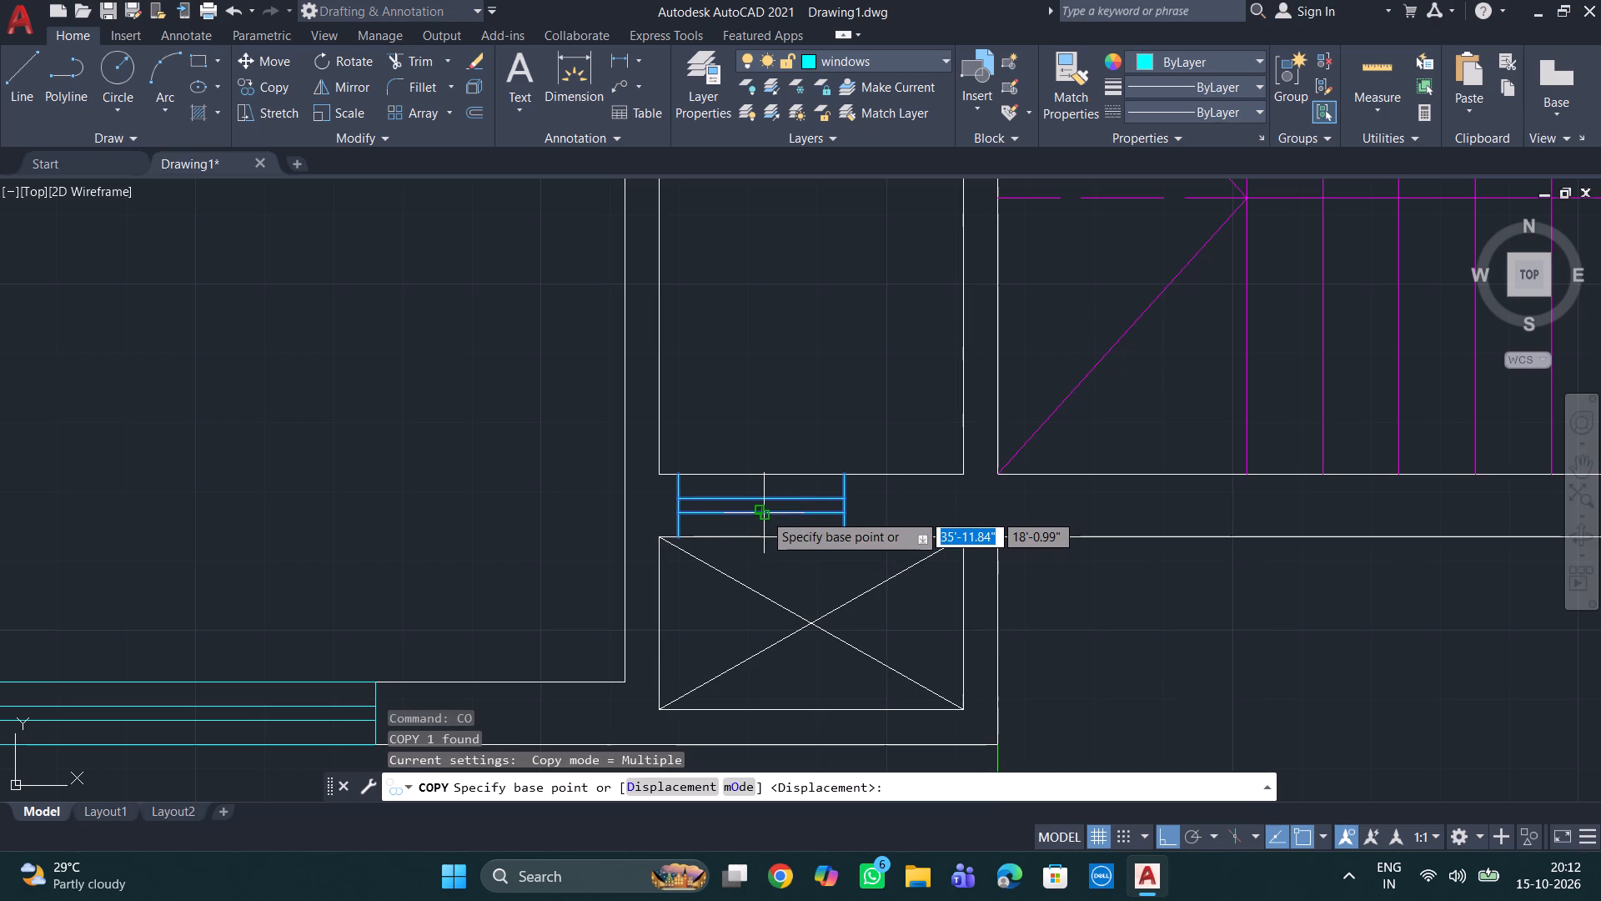
pyautogui.click(764, 513)
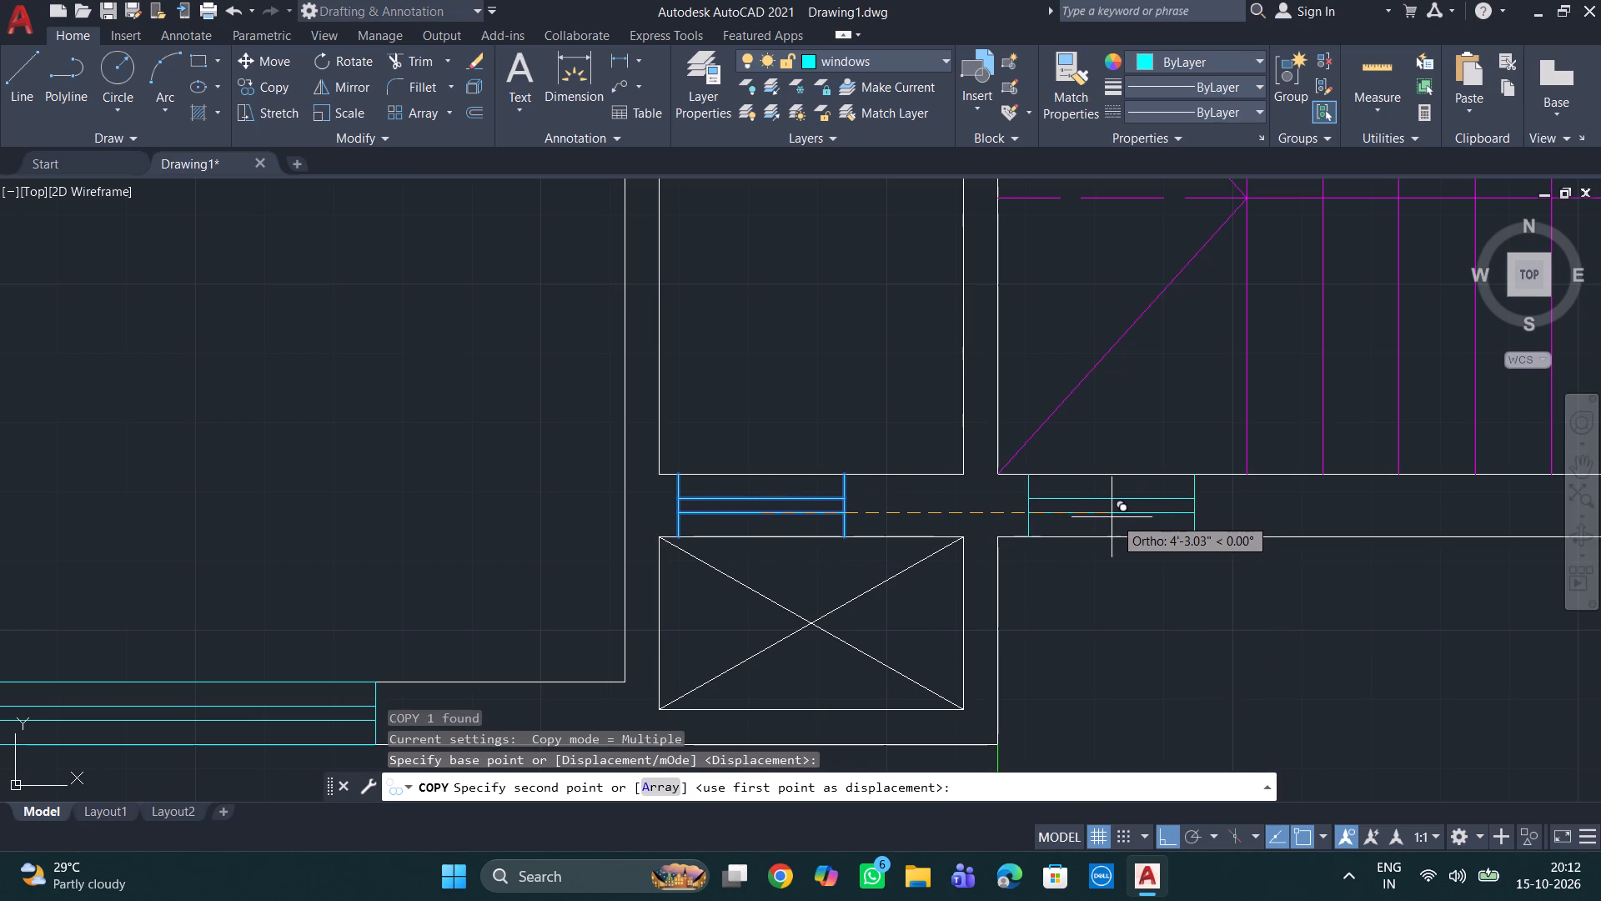
pyautogui.click(1093, 519)
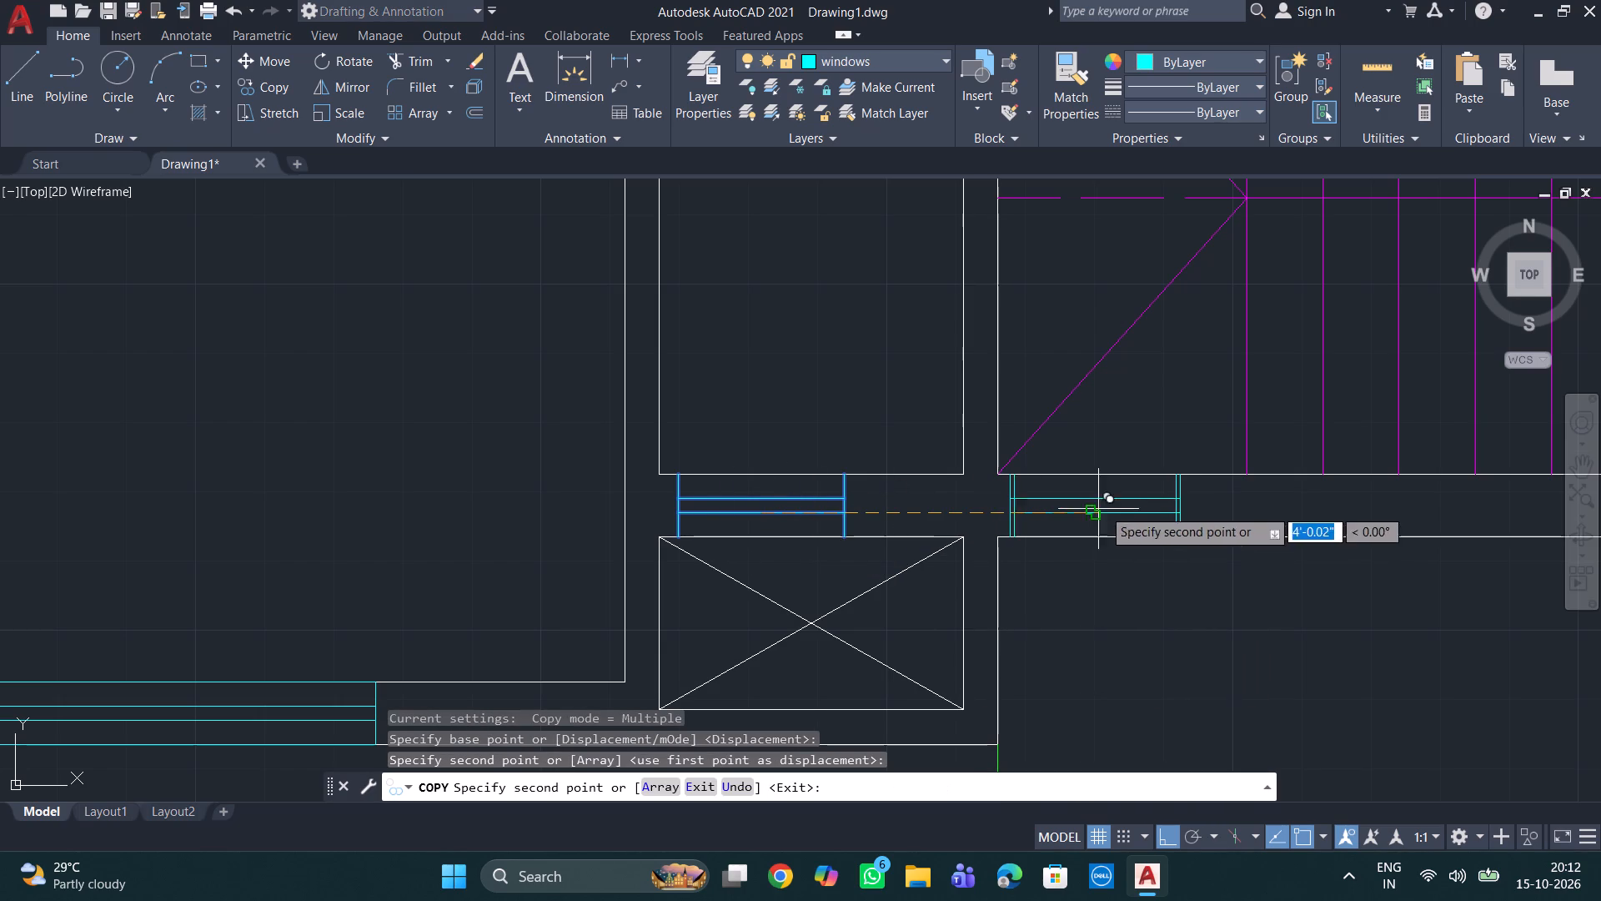
pyautogui.press('Escape')
pyautogui.scroll(-2, 1231, 651)
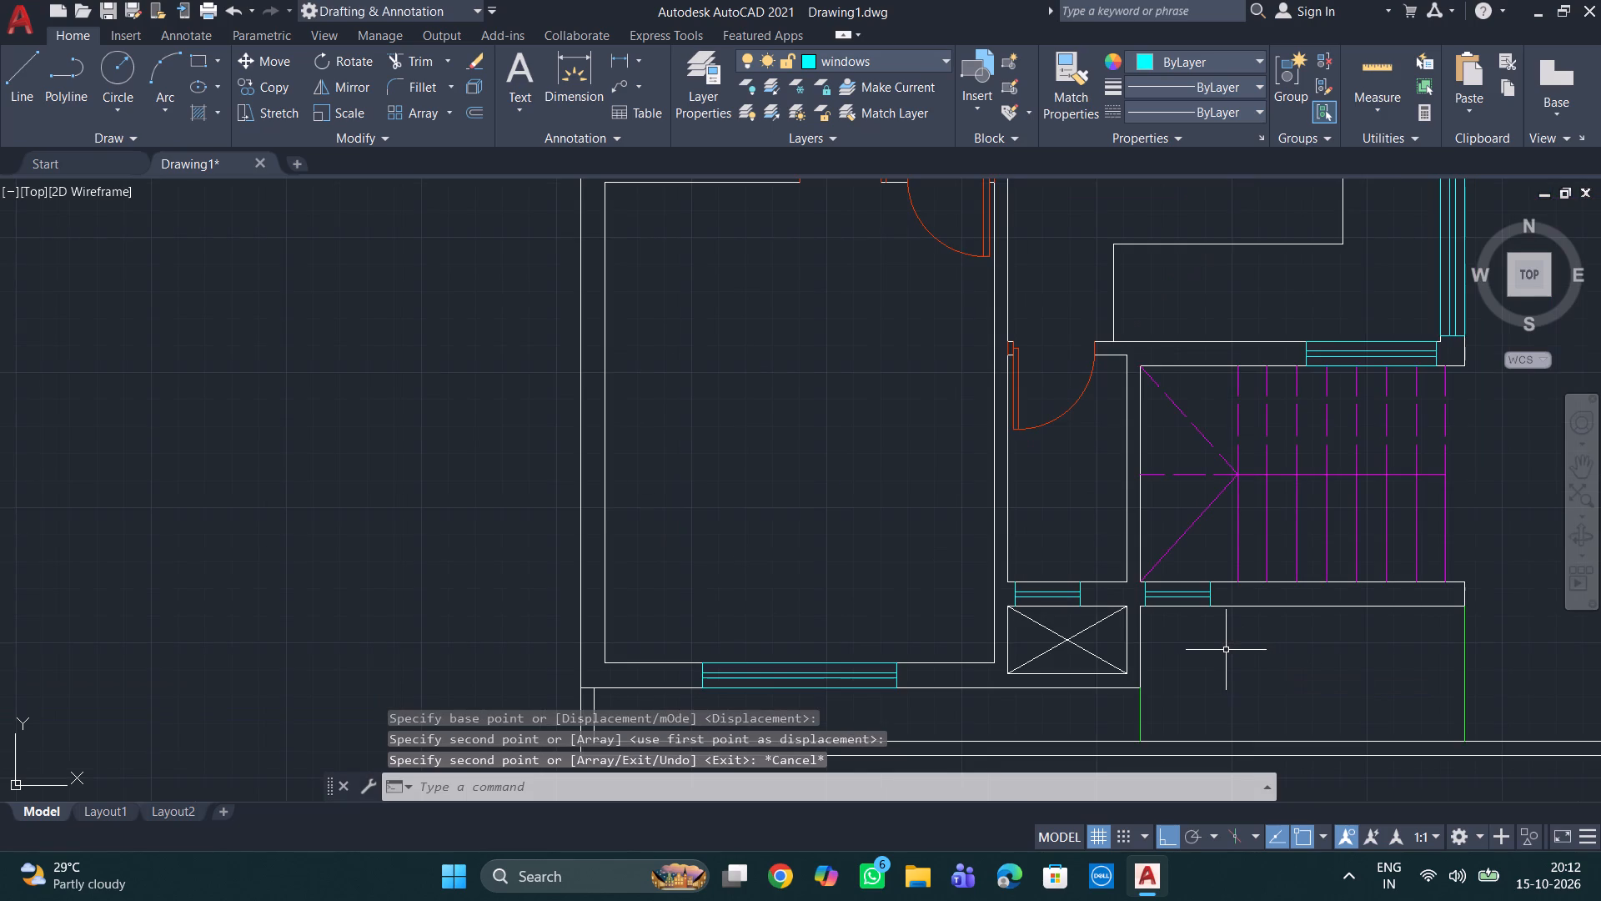
pyautogui.moveTo(1226, 659); pyautogui.dragTo(1117, 511, button='middle')
pyautogui.scroll(-1, 1196, 545)
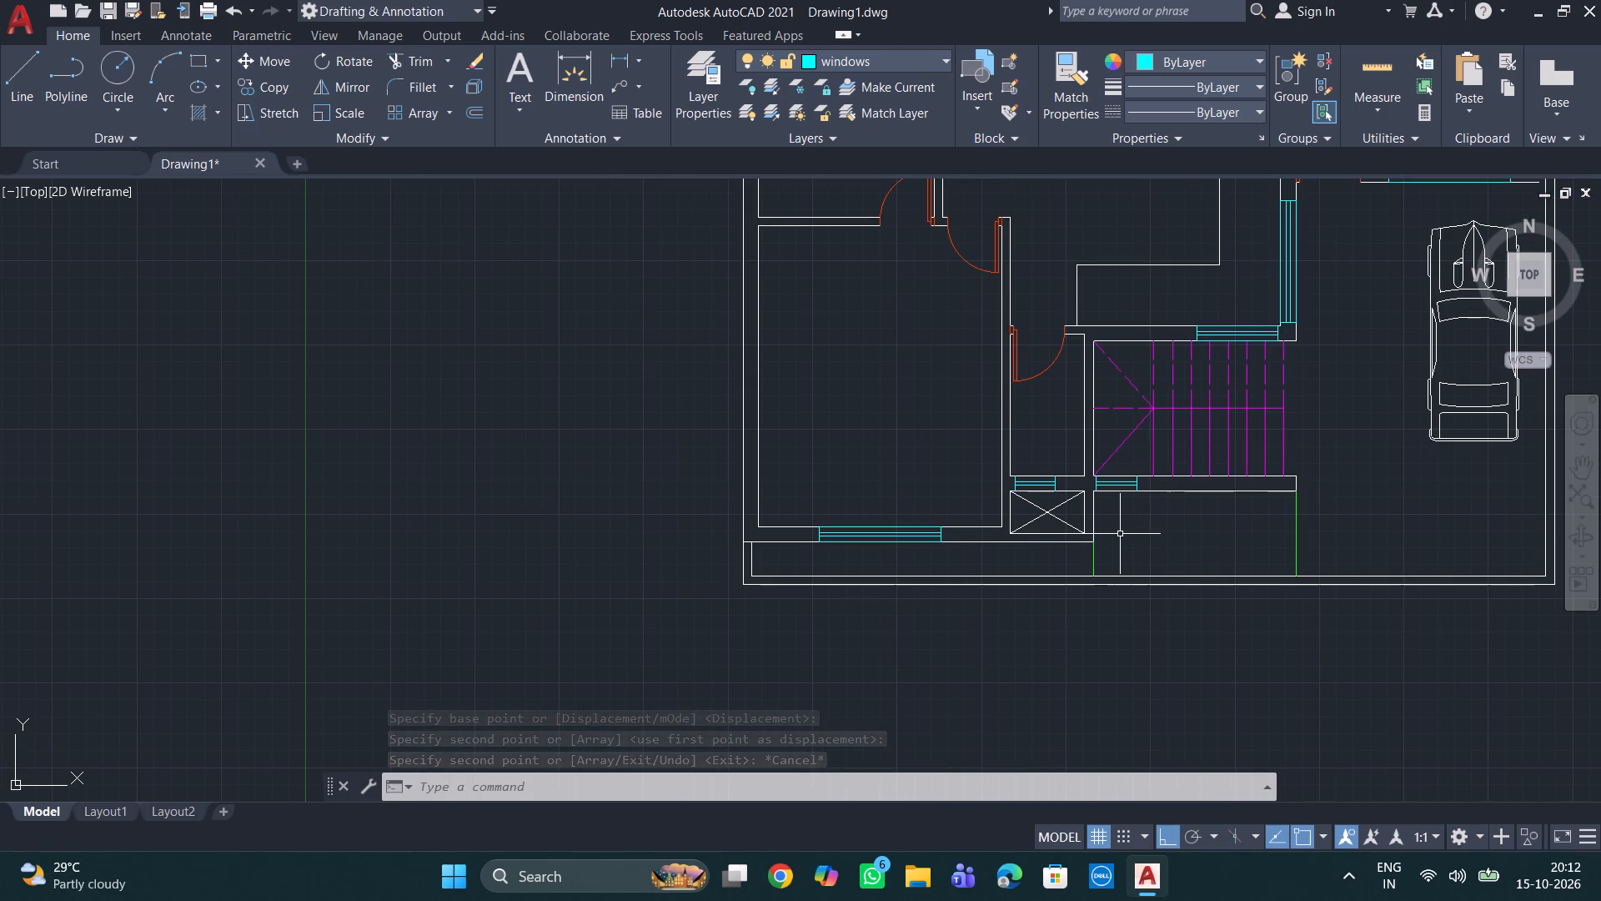
pyautogui.scroll(3, 1108, 510)
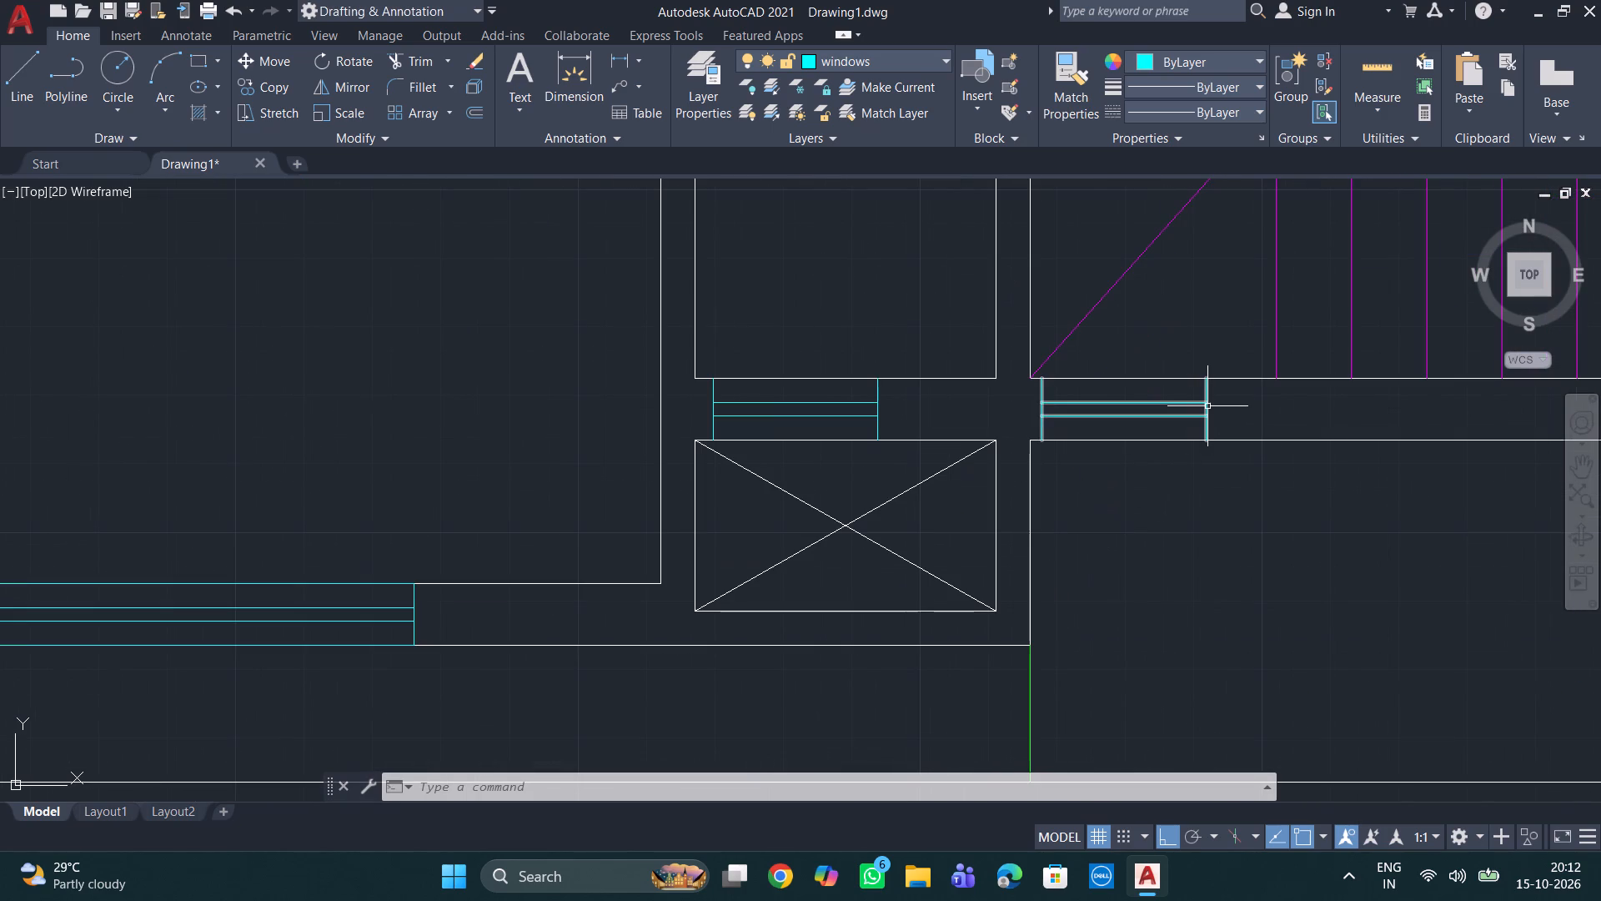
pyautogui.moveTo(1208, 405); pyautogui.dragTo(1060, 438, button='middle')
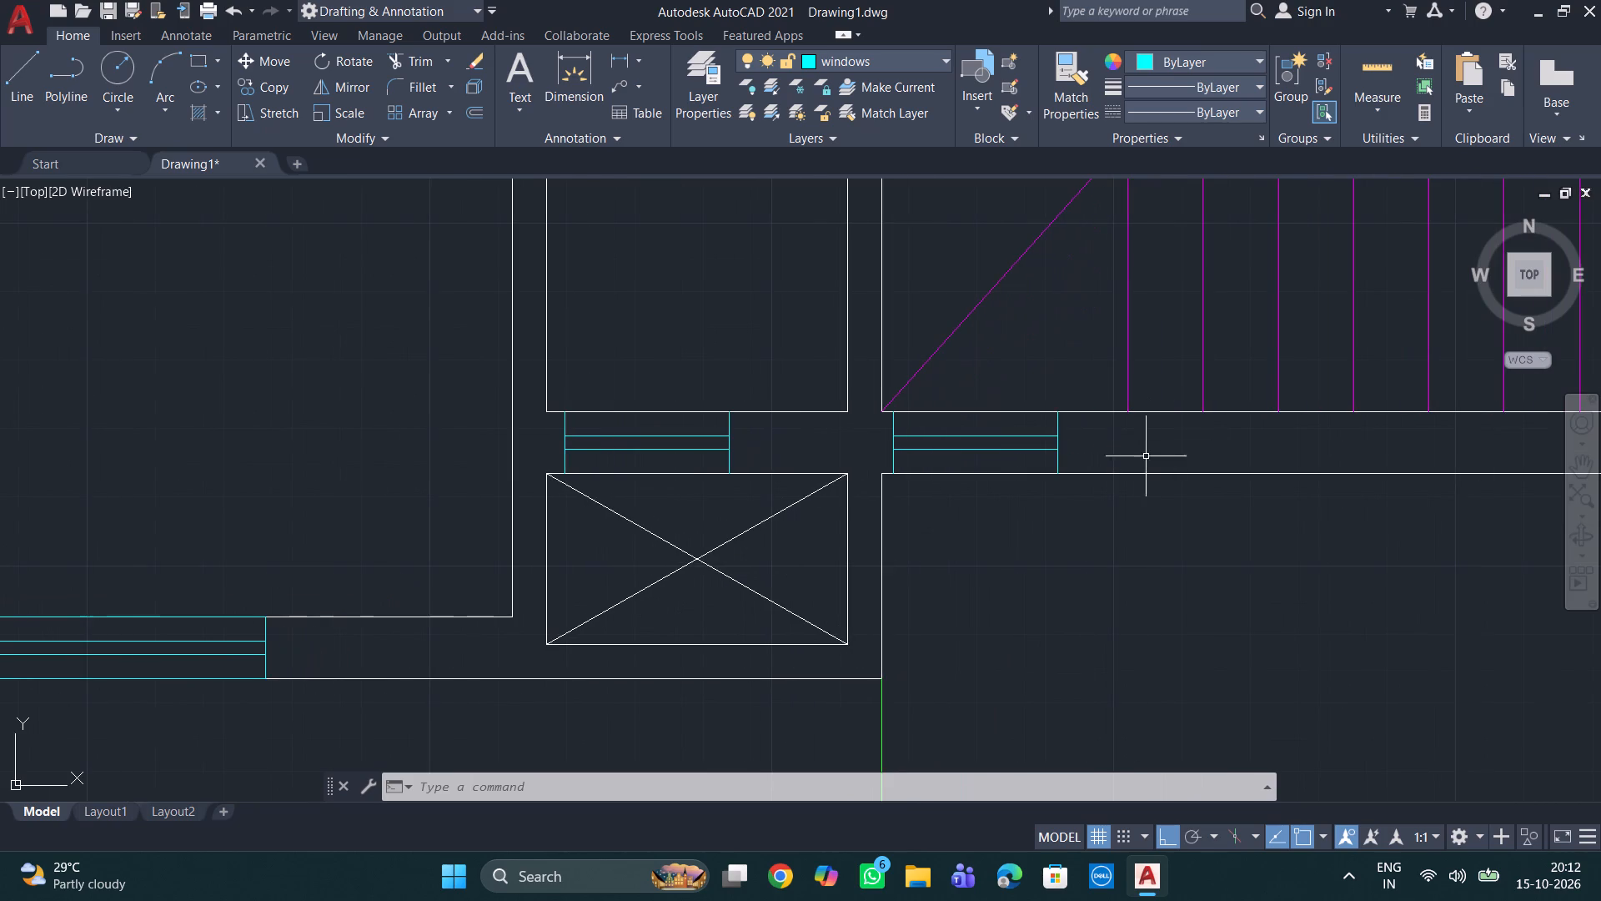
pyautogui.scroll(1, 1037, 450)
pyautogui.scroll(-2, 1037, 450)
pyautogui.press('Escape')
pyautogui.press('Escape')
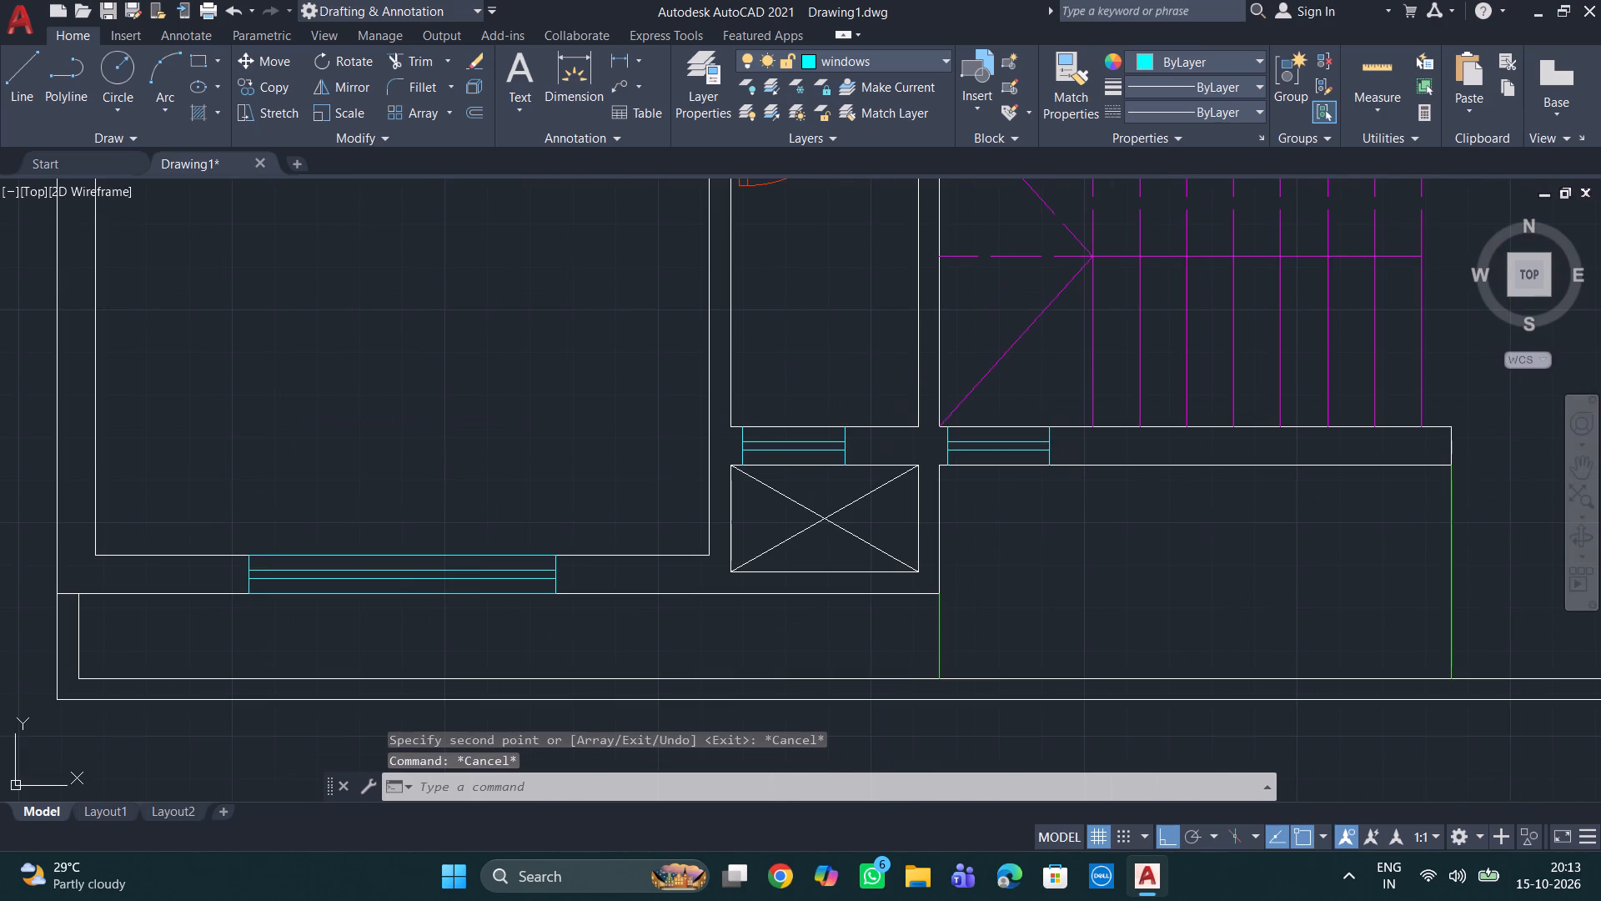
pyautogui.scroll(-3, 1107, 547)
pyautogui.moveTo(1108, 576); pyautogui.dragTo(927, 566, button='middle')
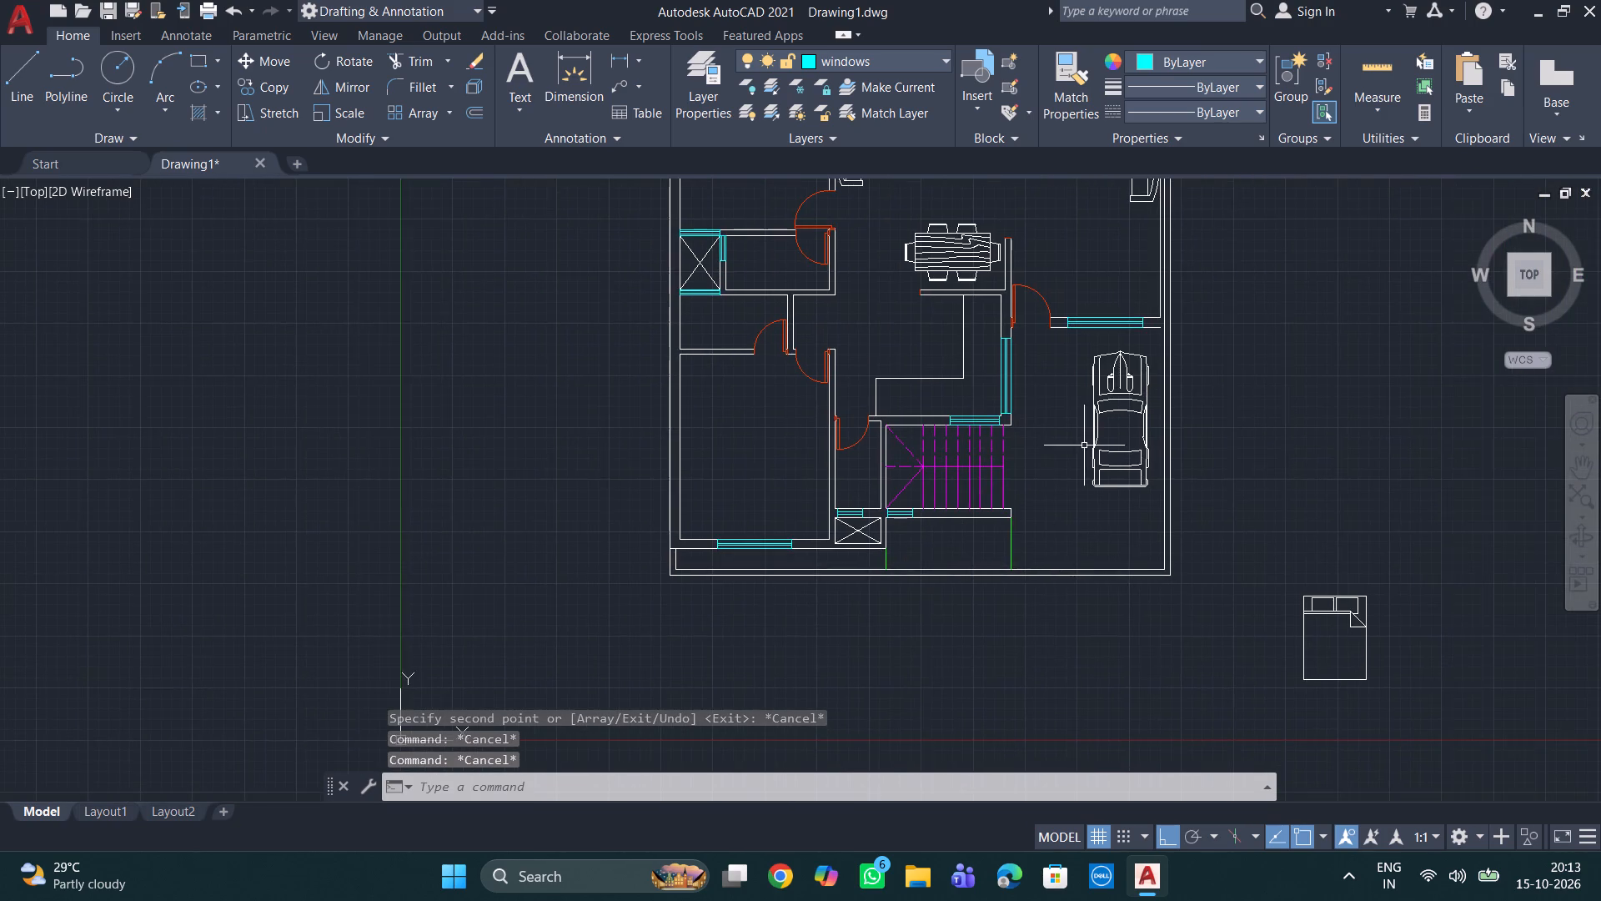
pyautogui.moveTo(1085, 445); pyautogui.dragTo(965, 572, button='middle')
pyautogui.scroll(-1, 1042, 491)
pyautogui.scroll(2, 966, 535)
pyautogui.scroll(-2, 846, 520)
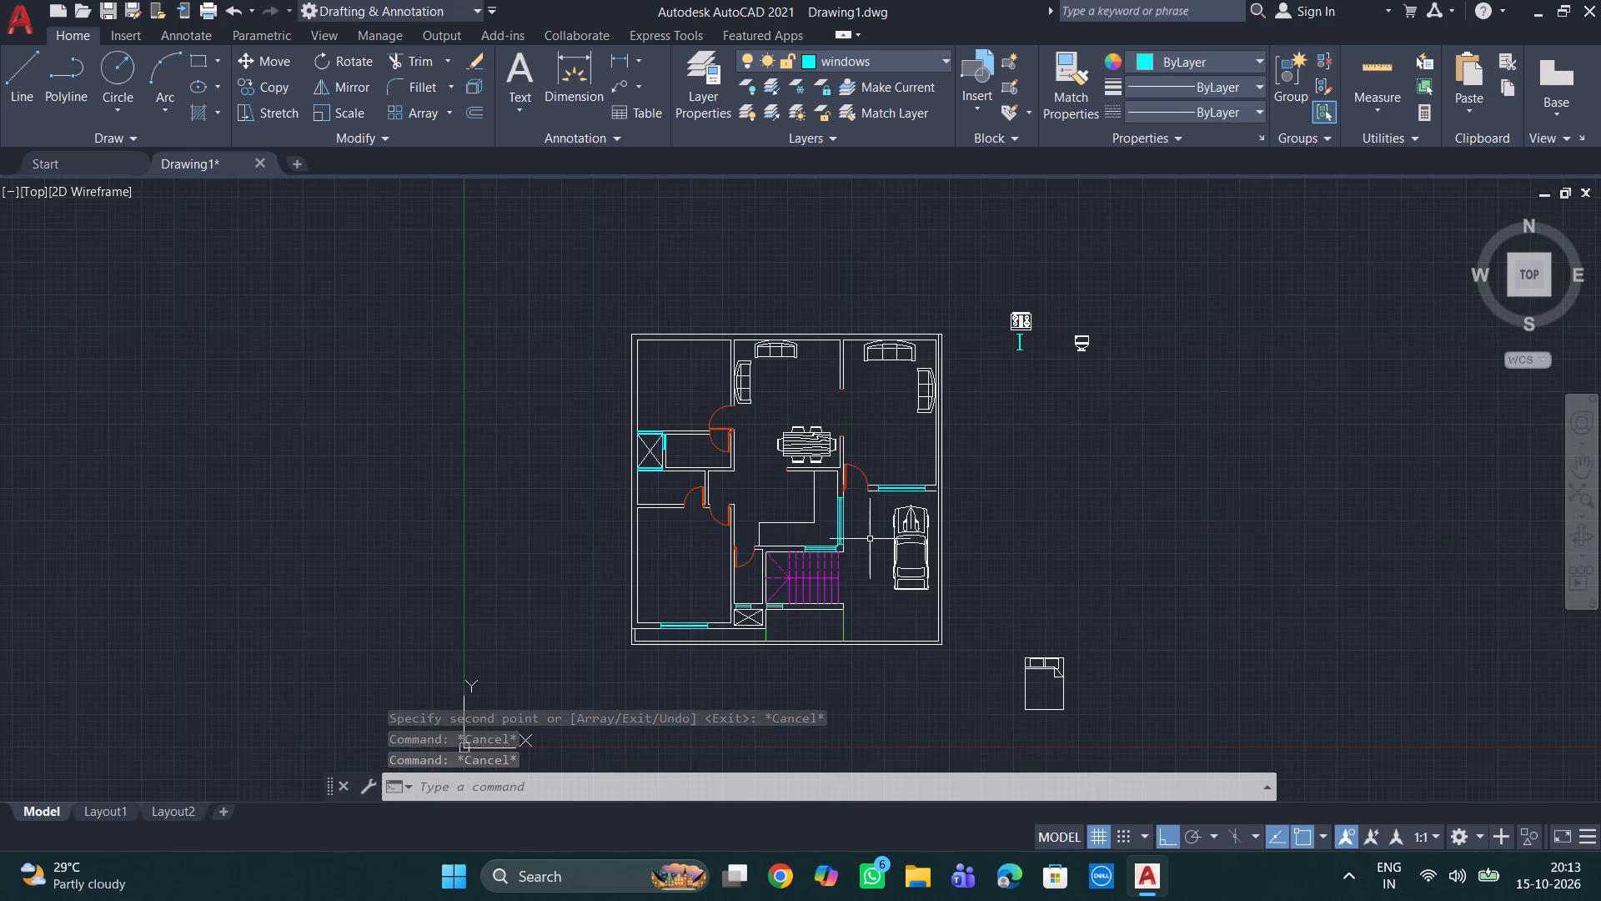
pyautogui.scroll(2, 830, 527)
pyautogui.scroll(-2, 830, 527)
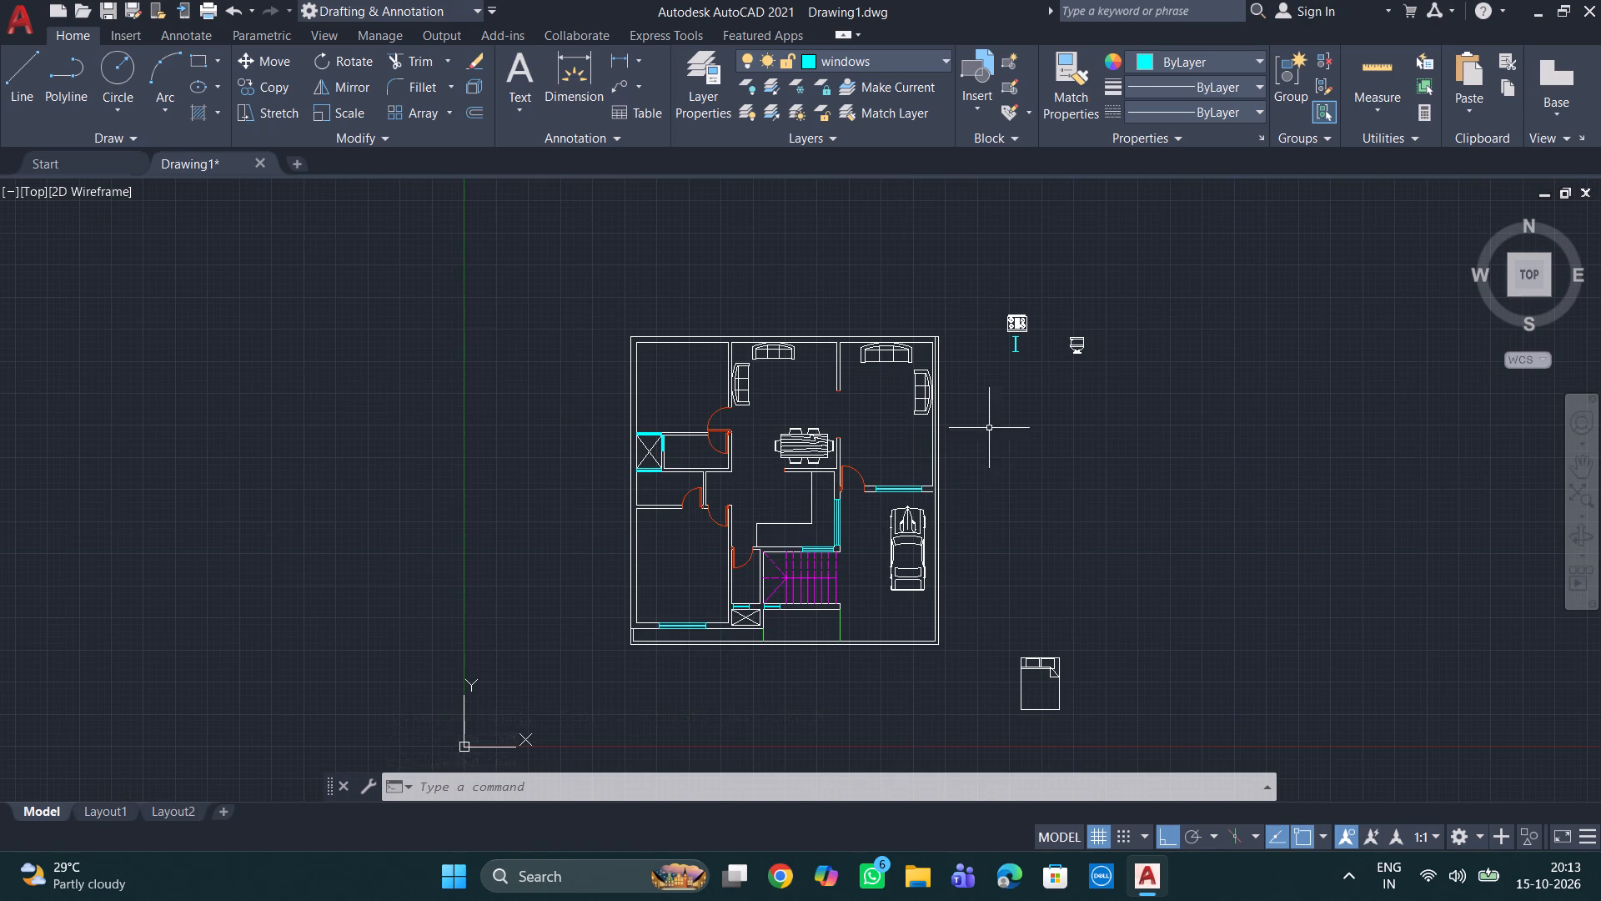
# Rotate the loose stove block northeast of the plan 90° counterclockwise about its southeast corner.
pyautogui.scroll(2, 1000, 398)
pyautogui.moveTo(1002, 392); pyautogui.dragTo(1017, 627, button='middle')
pyautogui.click(1051, 425)
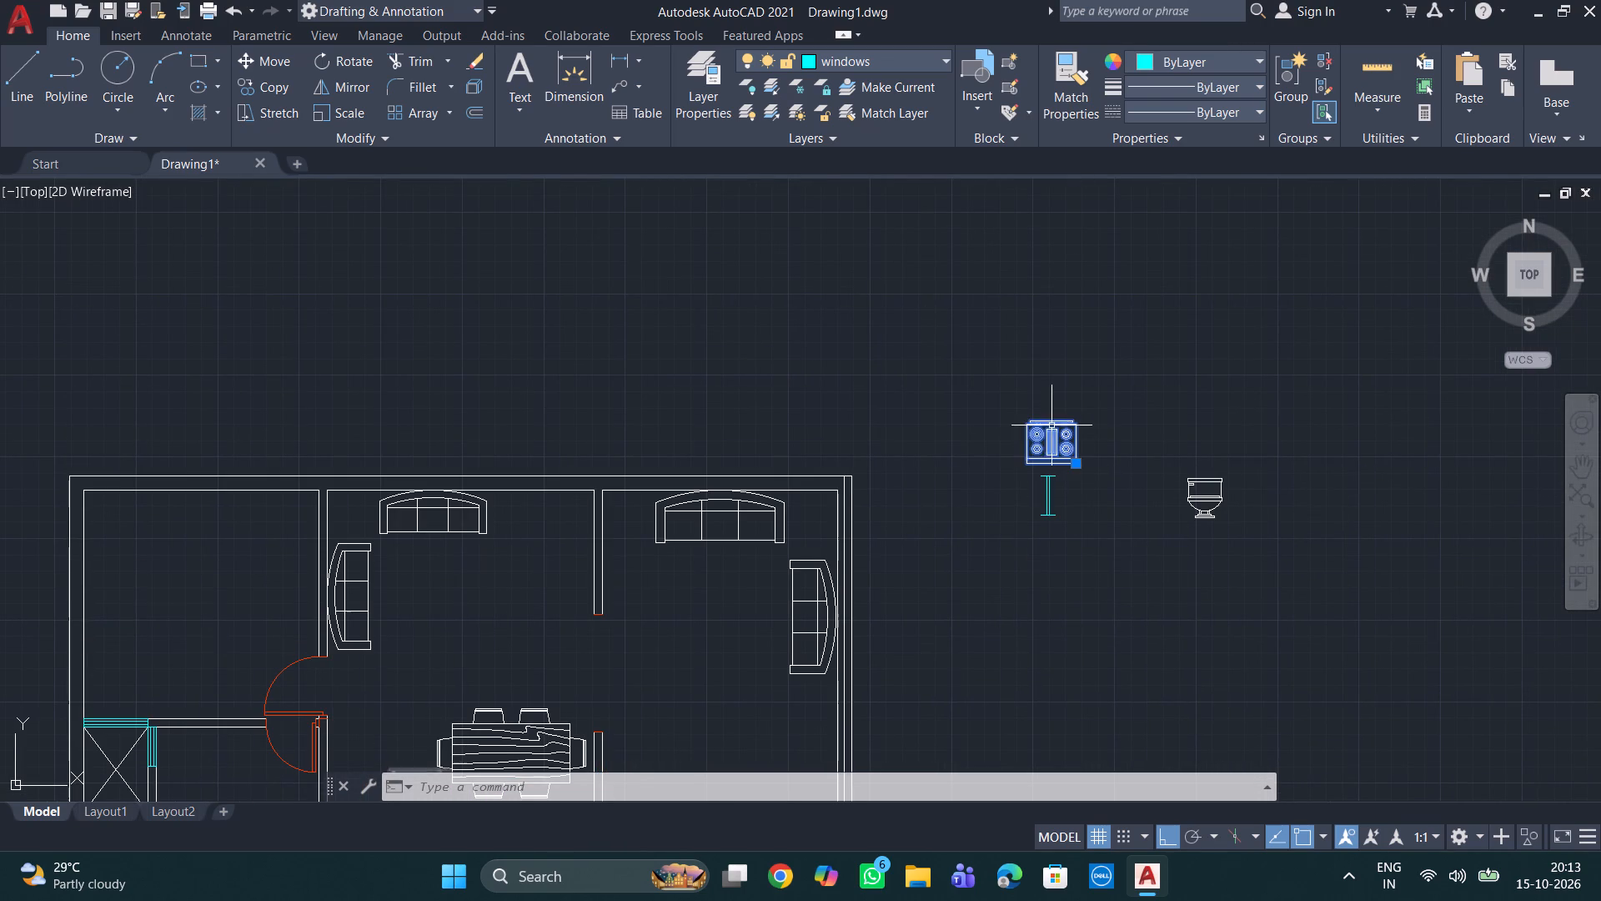
pyautogui.click(1072, 461)
pyautogui.moveTo(915, 629); pyautogui.dragTo(1056, 428, button='middle')
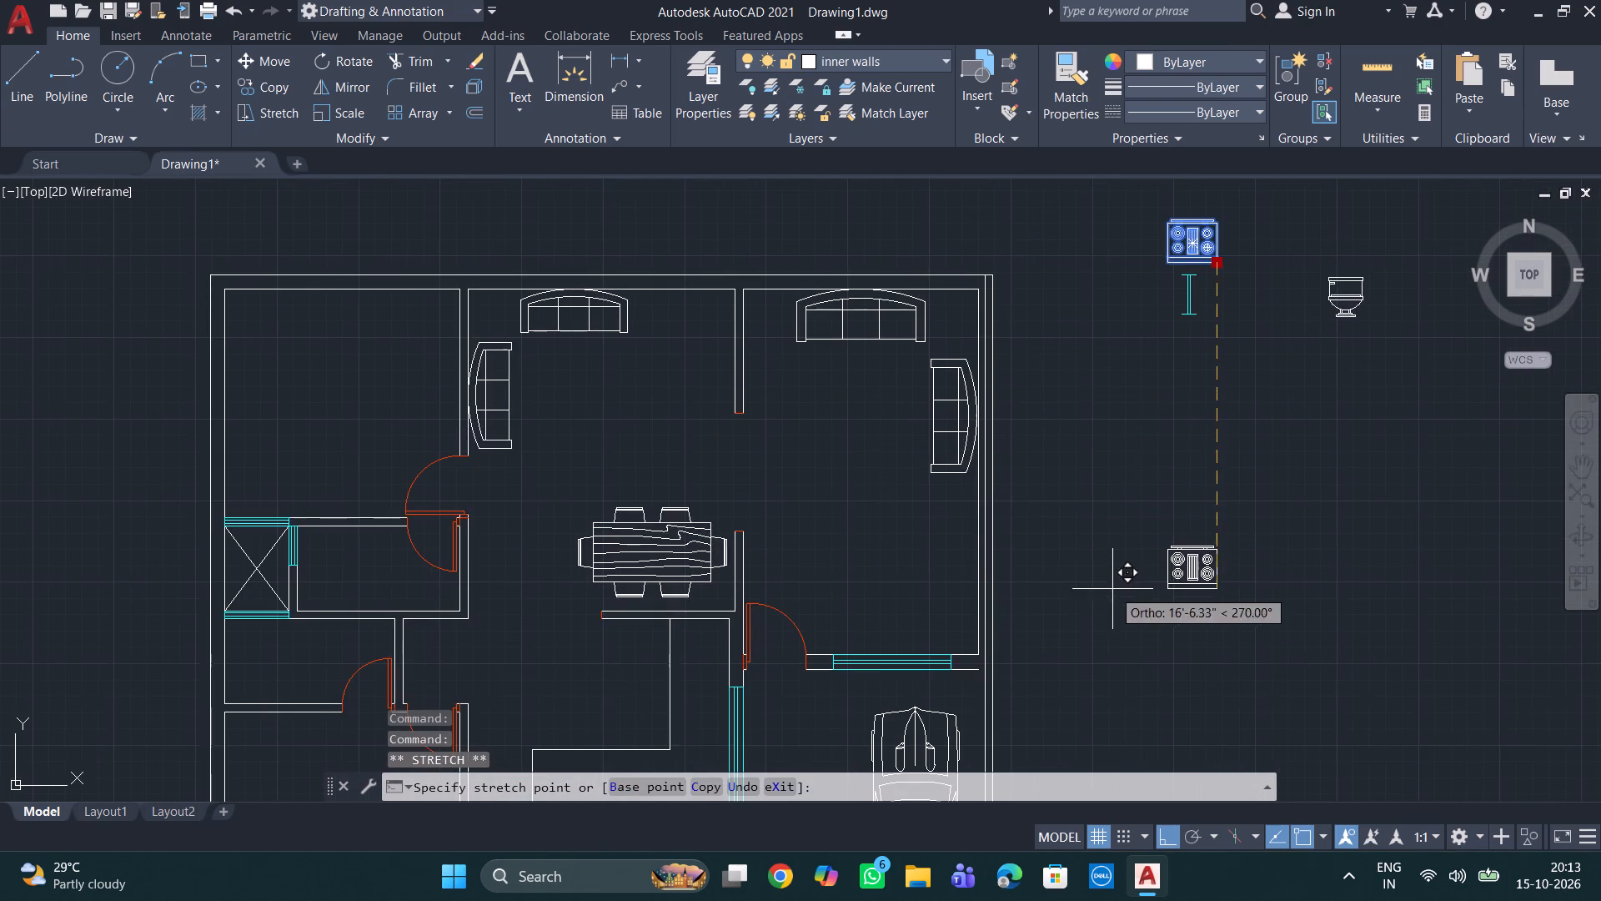
pyautogui.moveTo(1106, 677); pyautogui.dragTo(1046, 404, button='middle')
pyautogui.press('r')
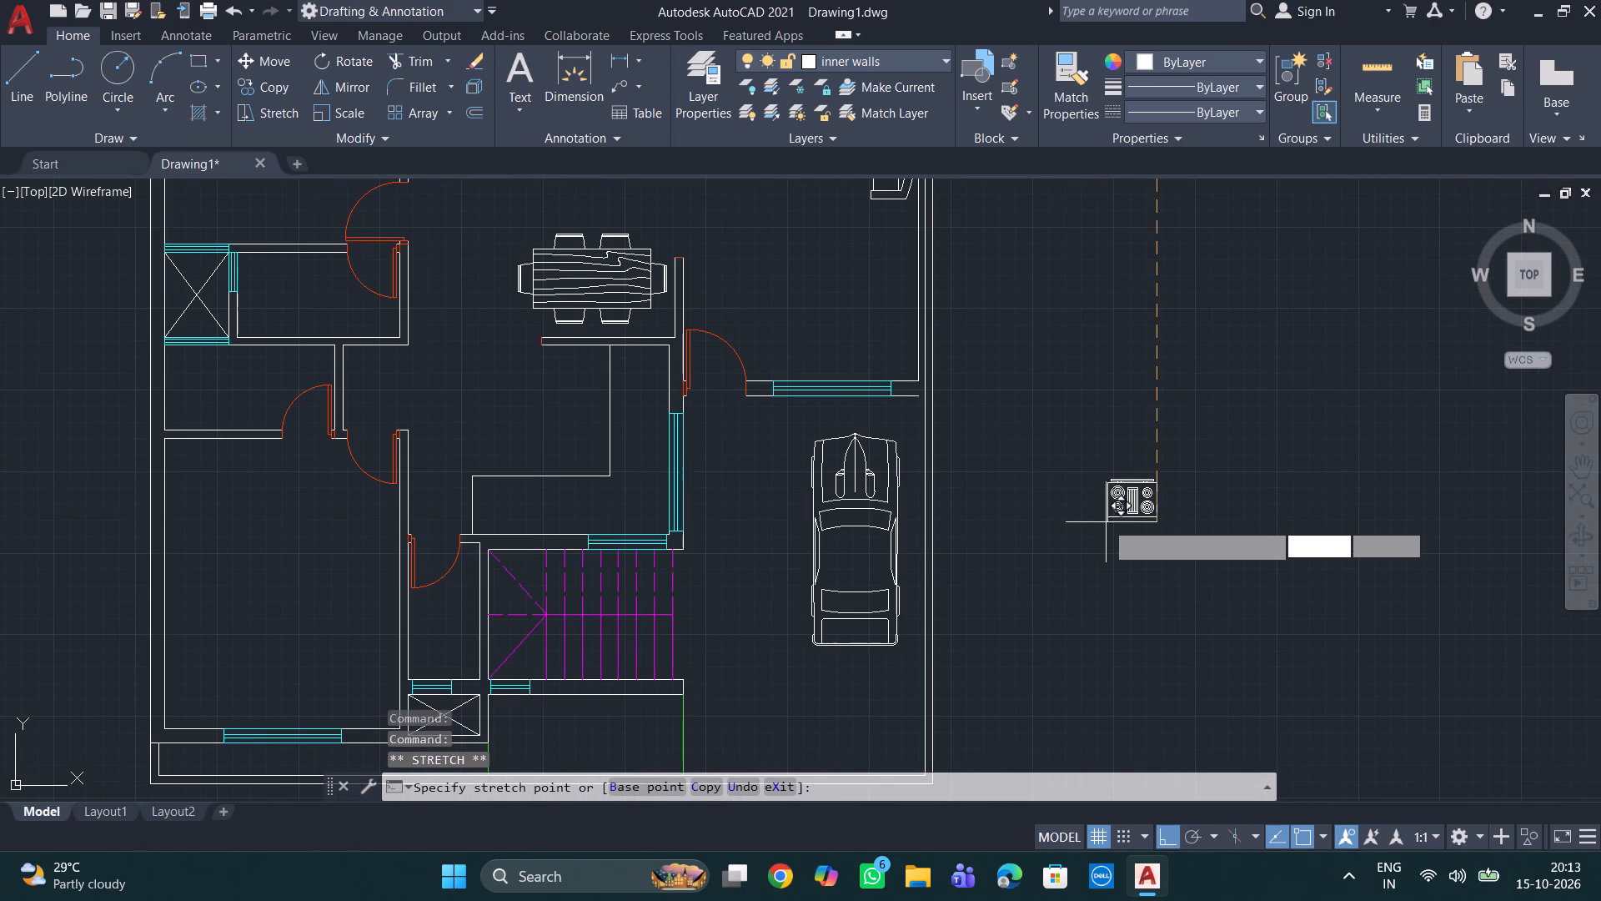
pyautogui.press('o')
pyautogui.press('Return')
pyautogui.scroll(-3, 1094, 491)
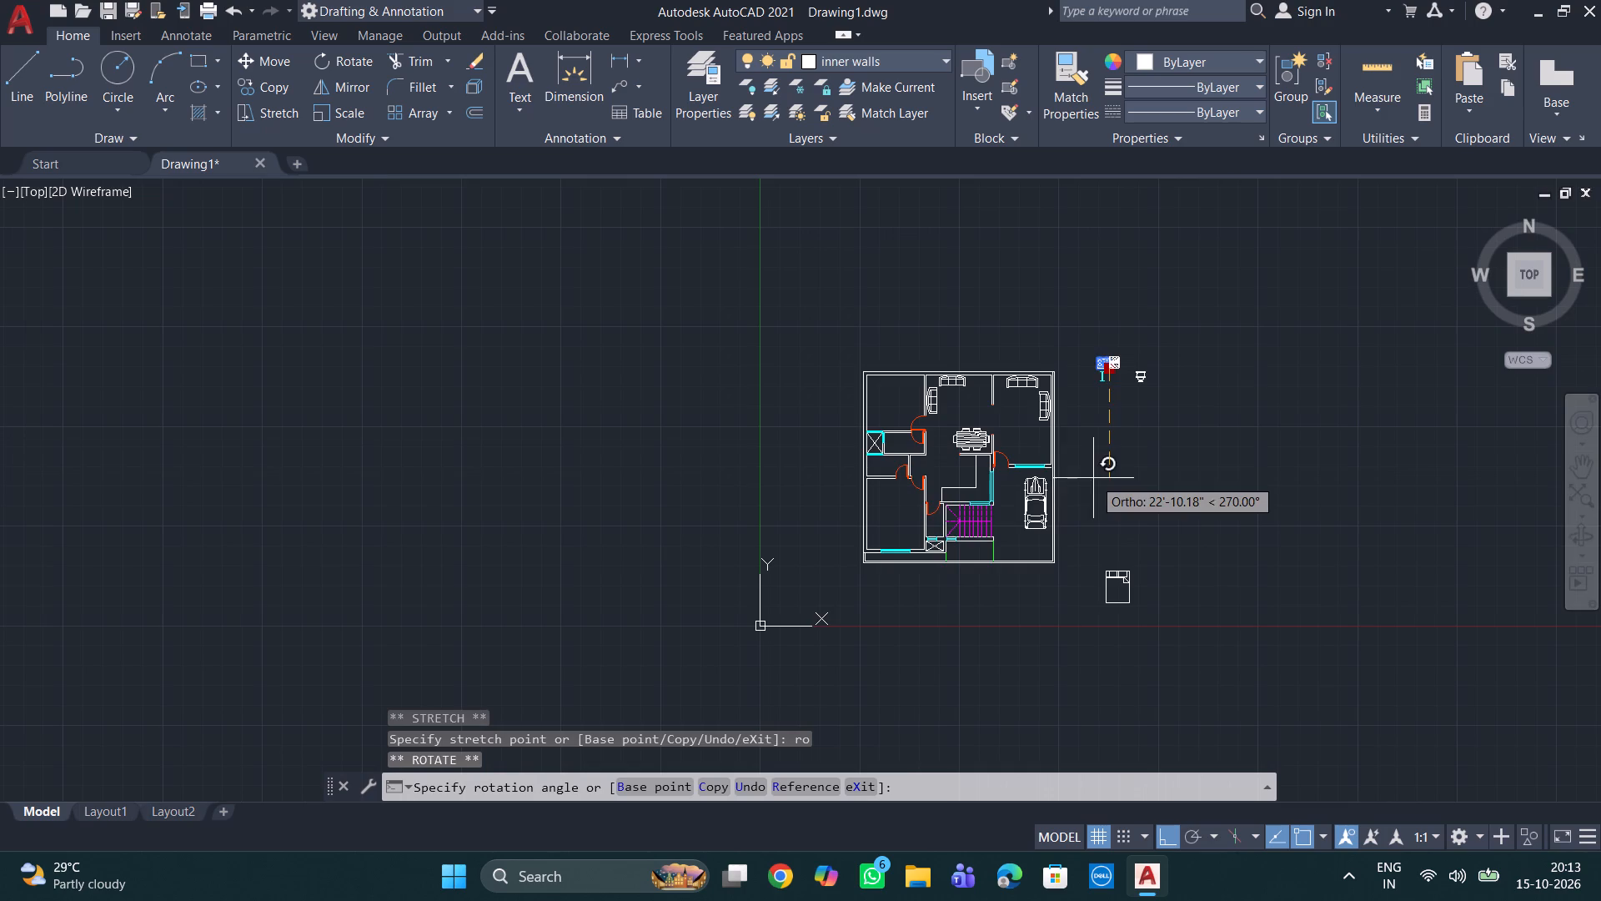
pyautogui.scroll(3, 1097, 339)
pyautogui.scroll(3, 1142, 437)
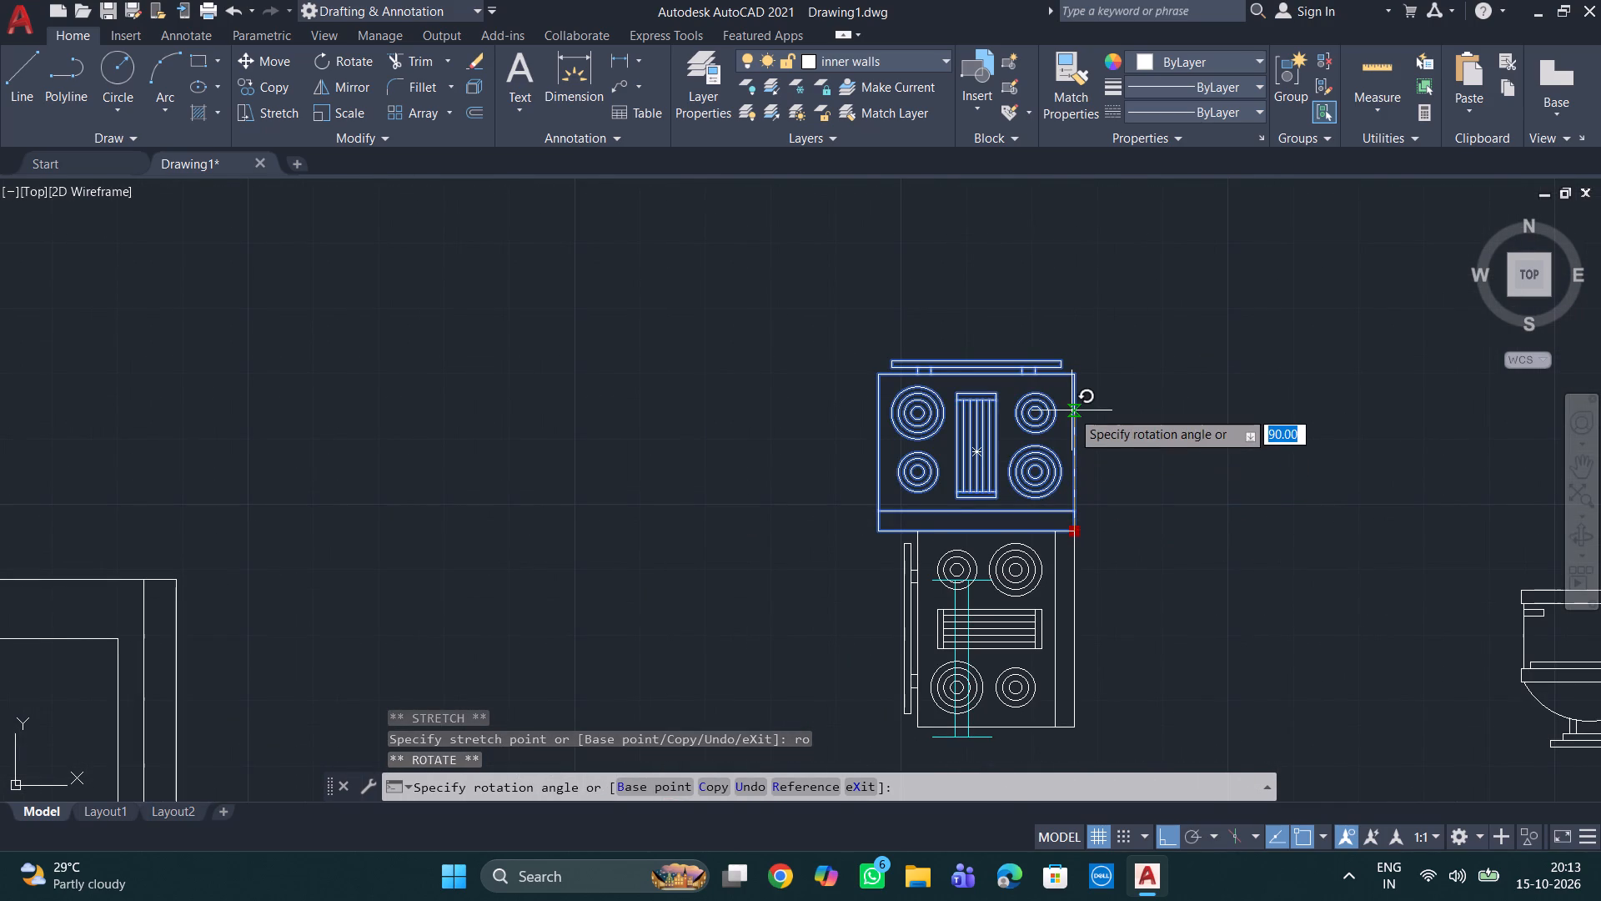
pyautogui.click(1072, 410)
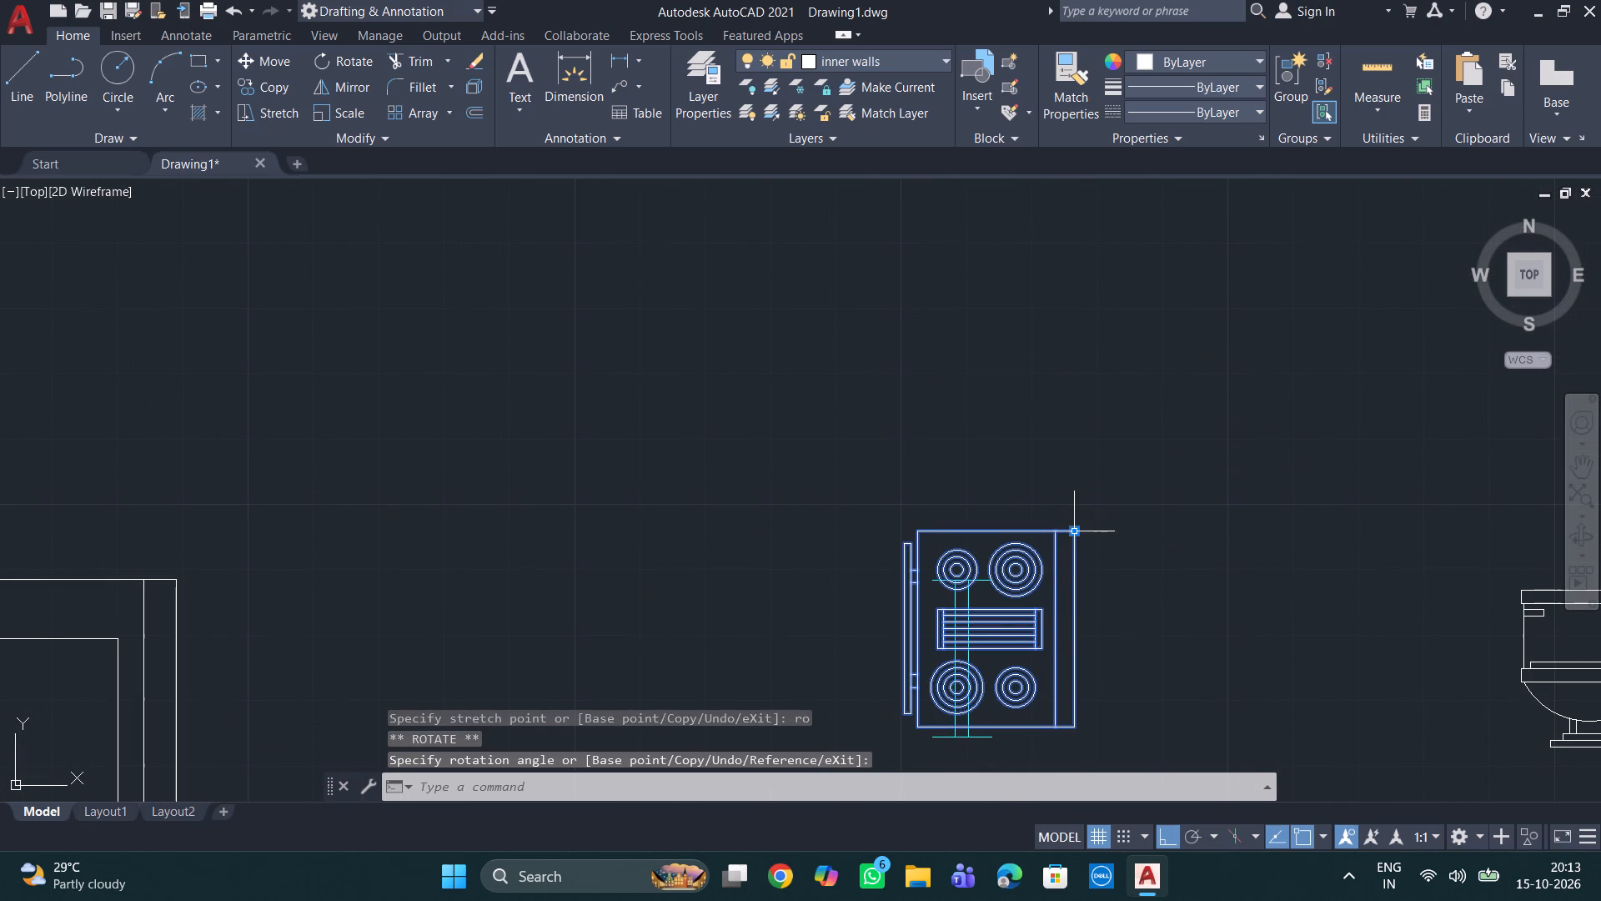
# Move the rotated stove onto the east arm of the kitchen counter, beside the east window, with ortho off.
pyautogui.click(1074, 531)
pyautogui.moveTo(904, 687); pyautogui.dragTo(1107, 422, button='middle')
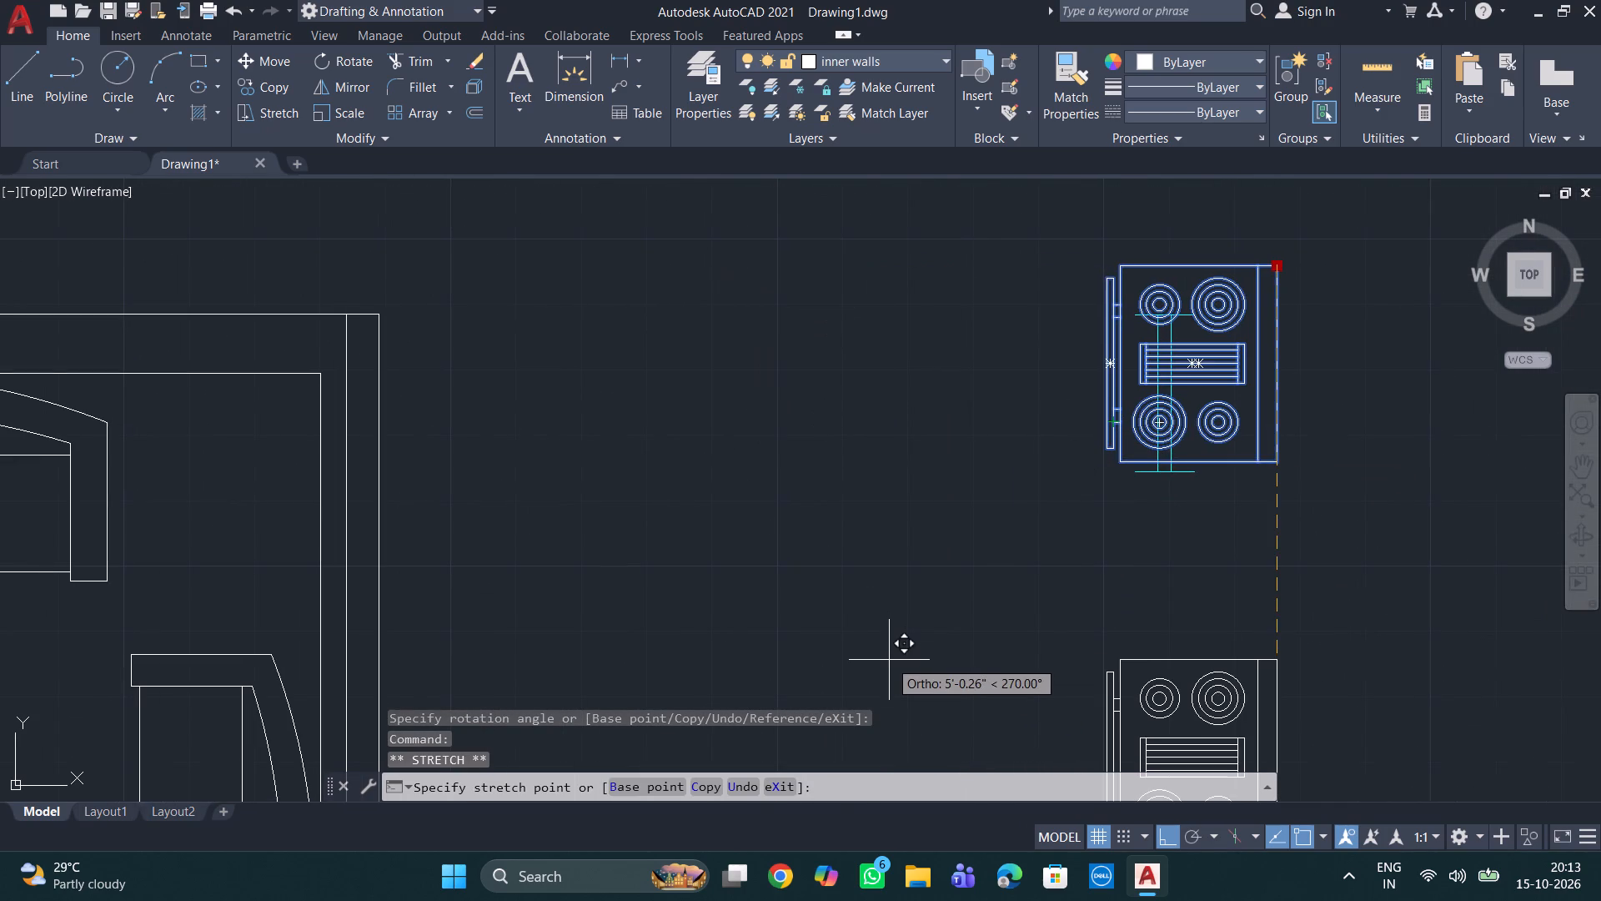
pyautogui.press('F8')
pyautogui.moveTo(774, 651); pyautogui.dragTo(912, 330, button='middle')
pyautogui.scroll(-4, 918, 319)
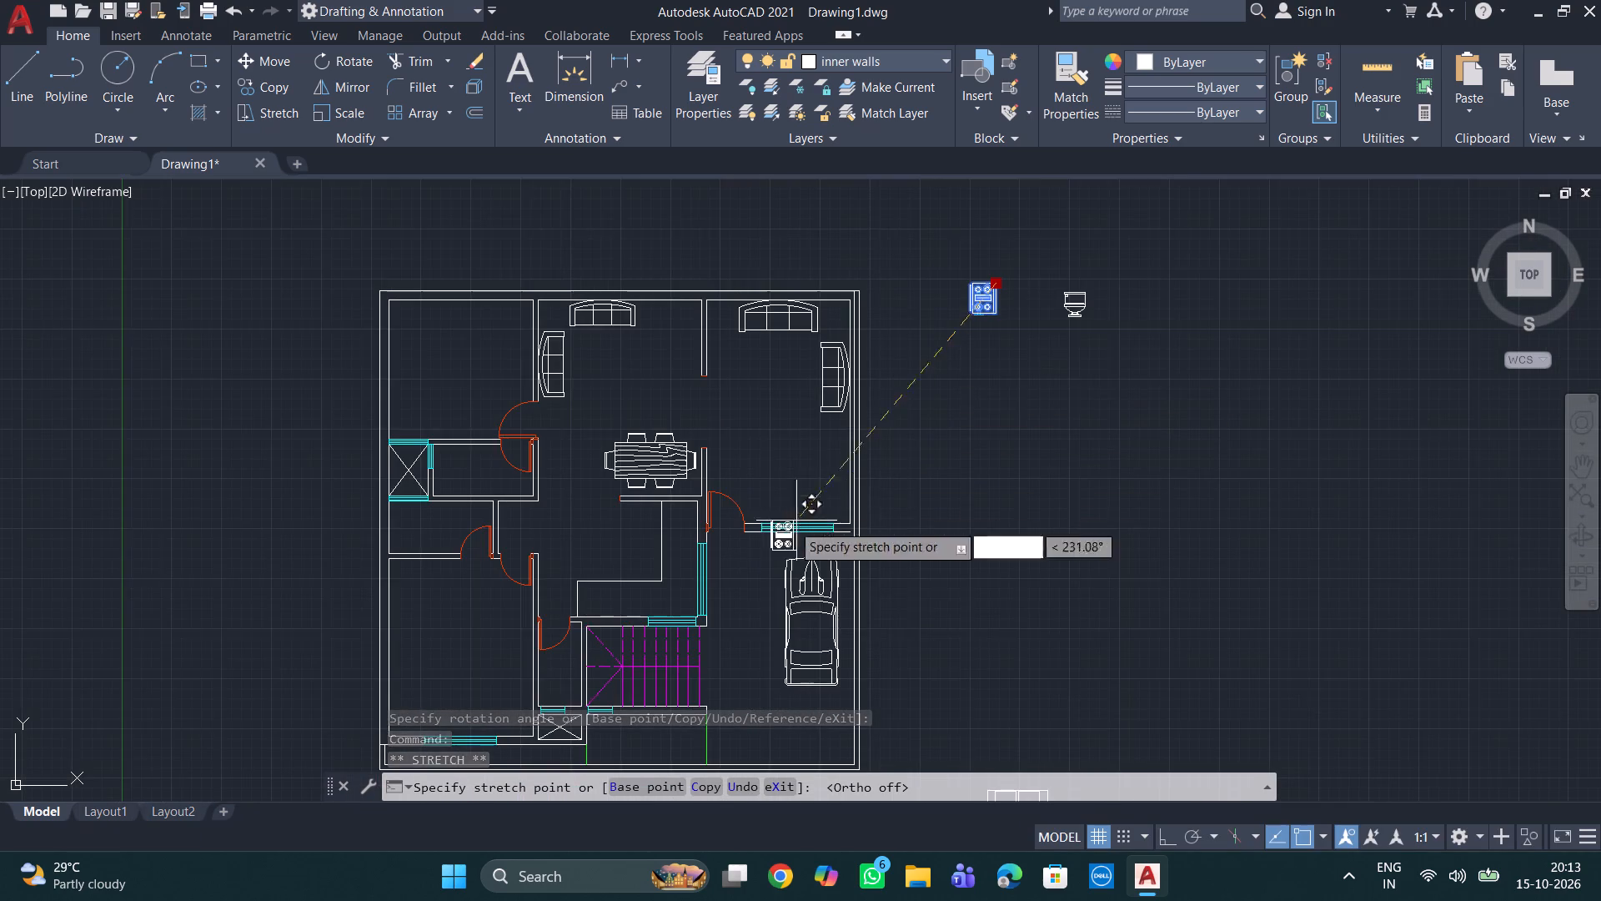
pyautogui.scroll(3, 694, 588)
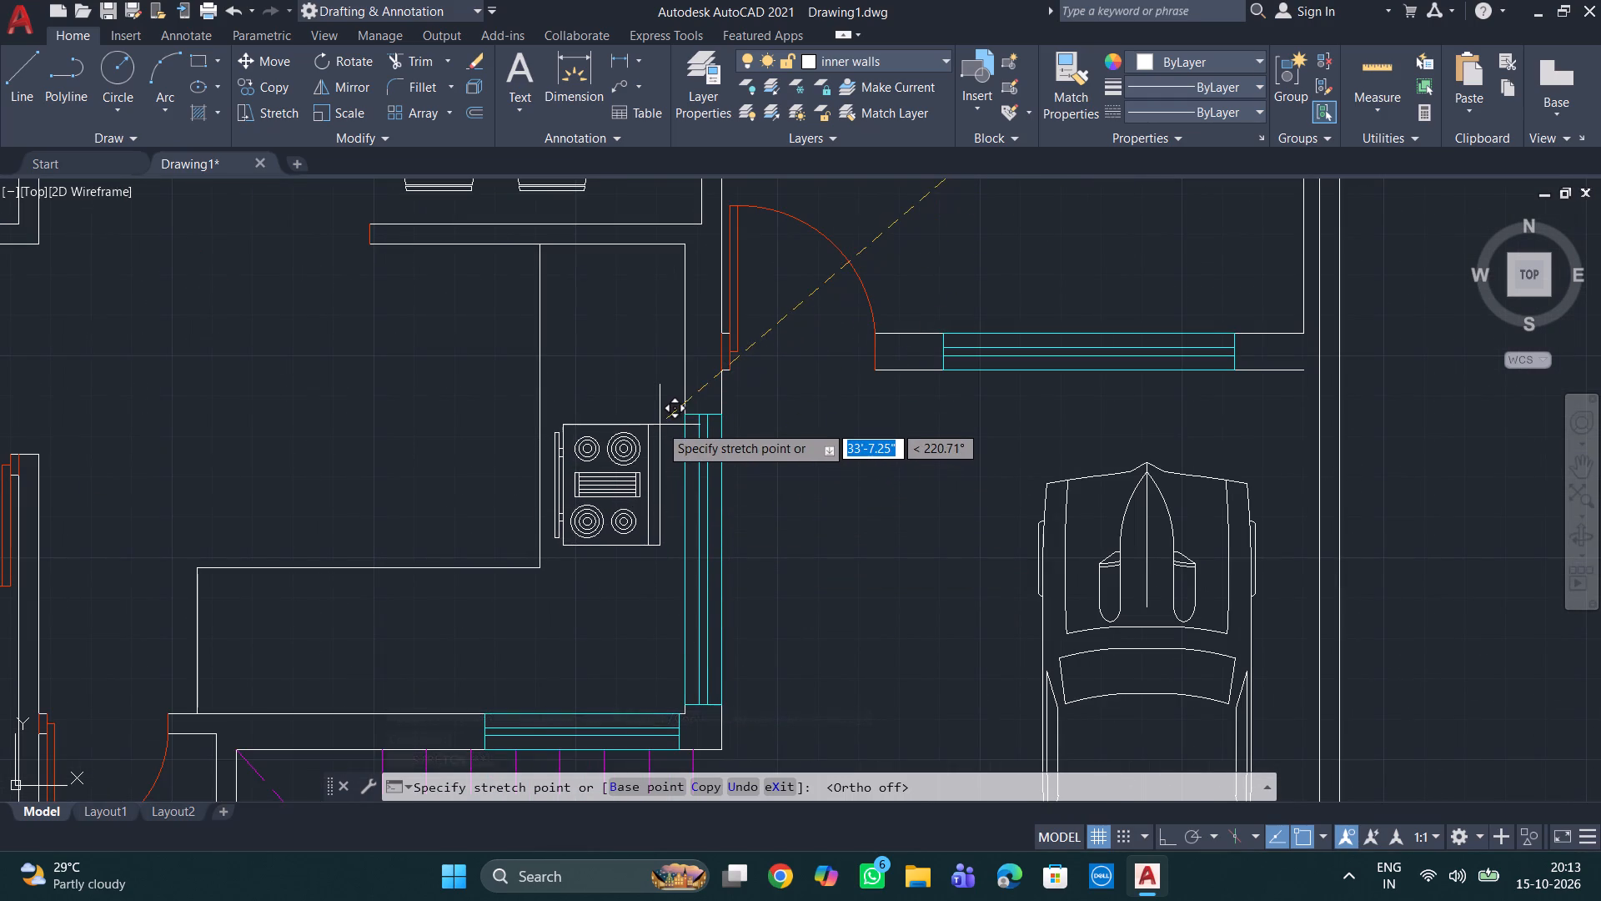
pyautogui.click(660, 403)
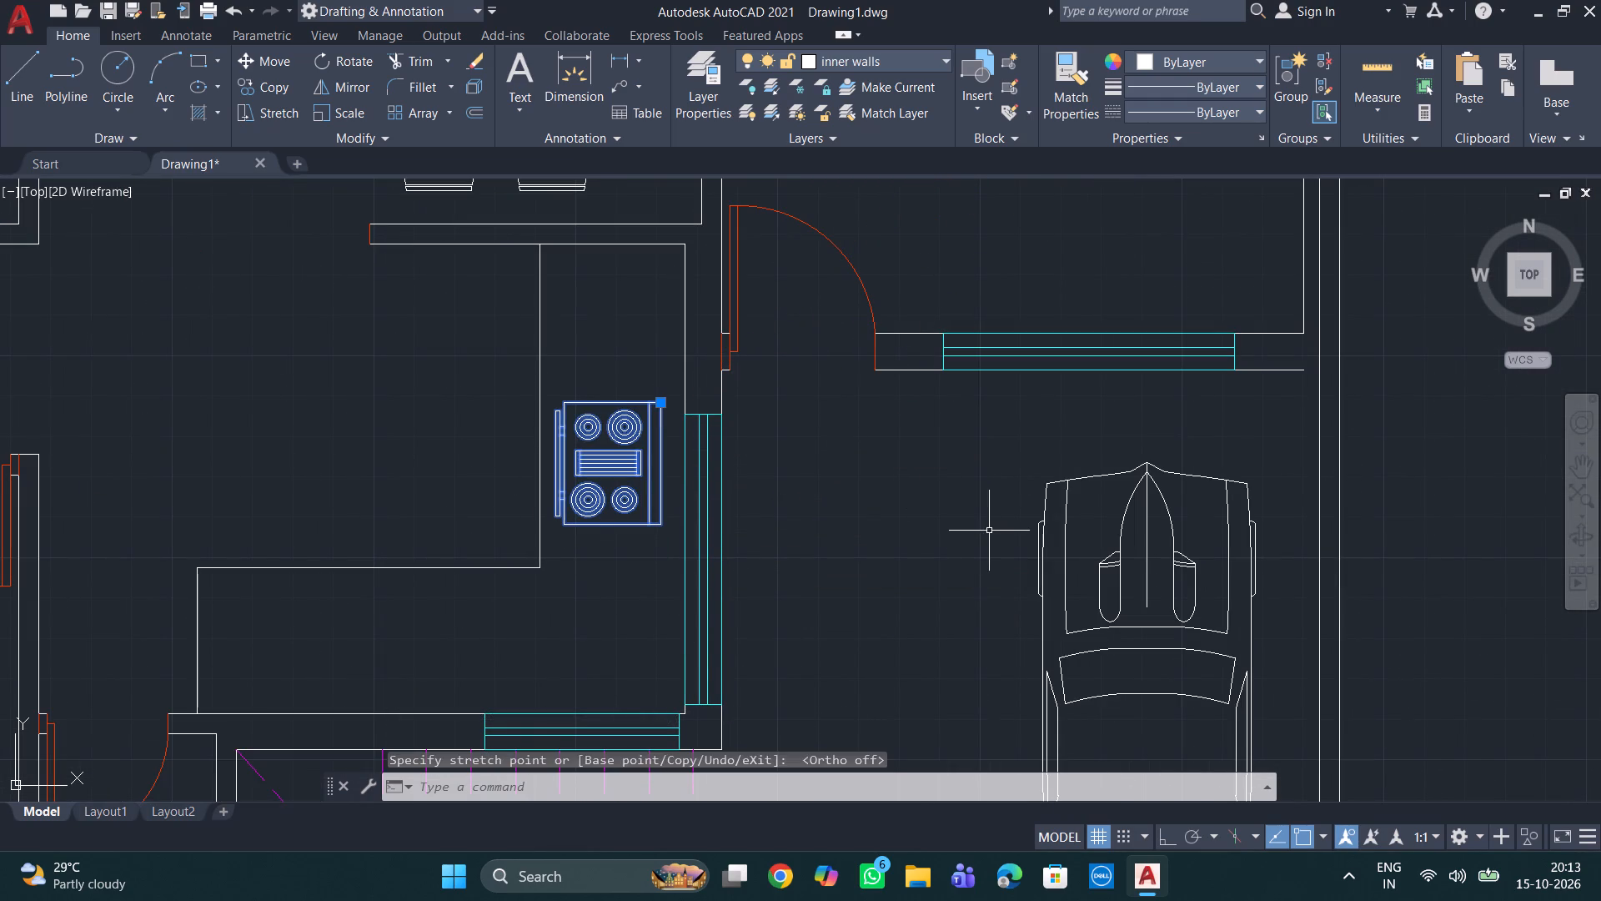
pyautogui.press('Escape')
pyautogui.scroll(-3, 924, 533)
pyautogui.scroll(1, 981, 561)
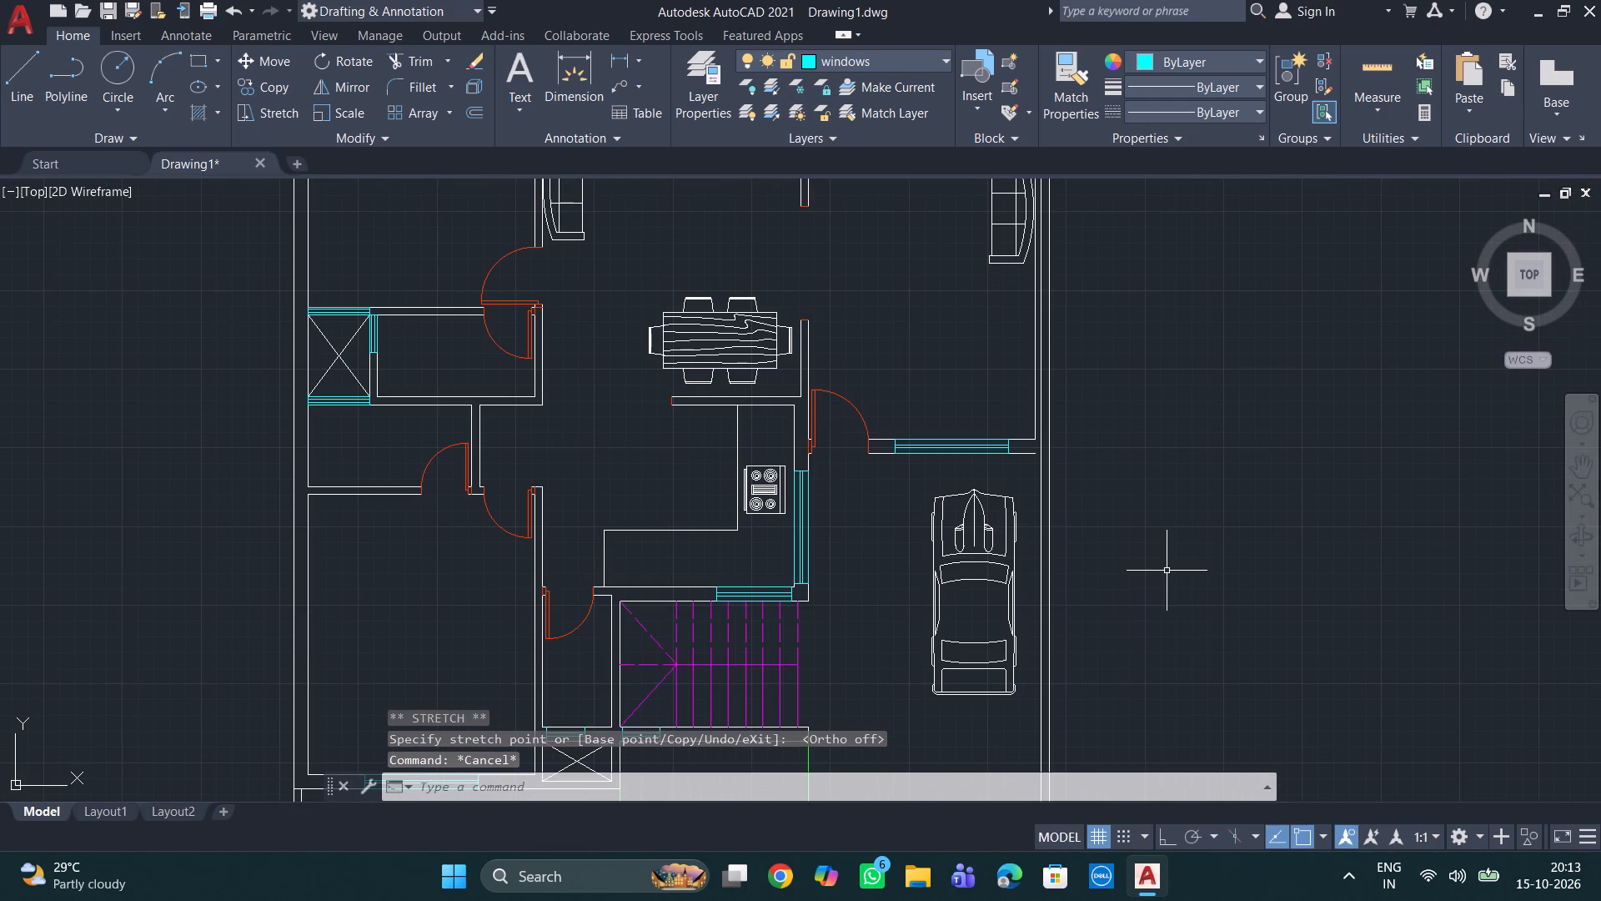
pyautogui.press('Escape')
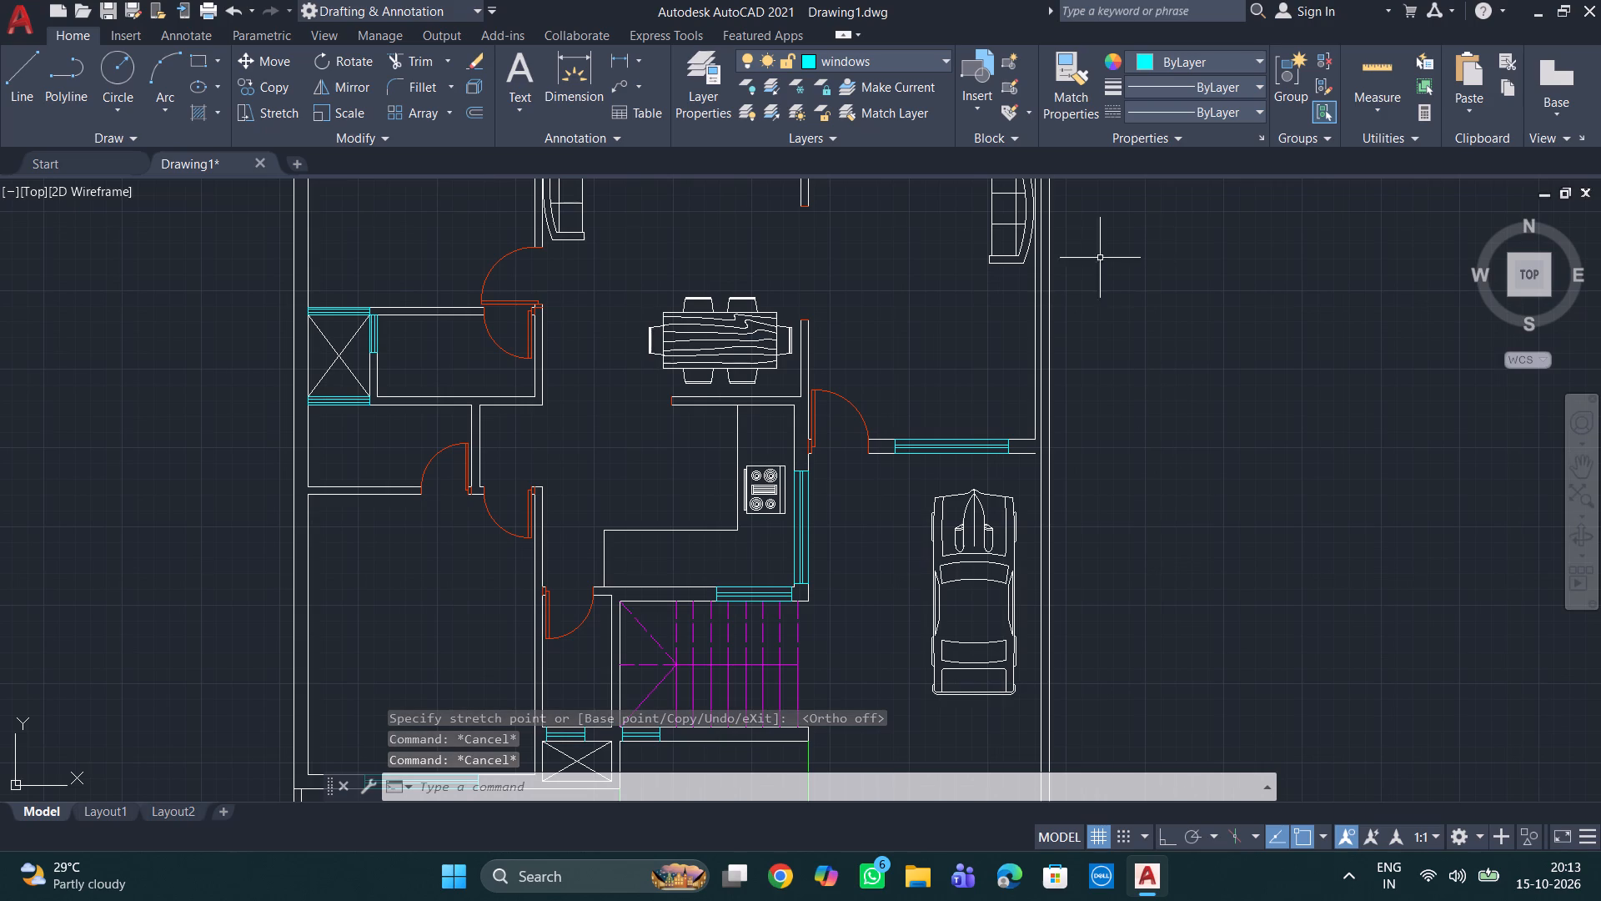
# On the texts layer, draw a line across the entrance door opening north of the car, along the wall's outer face.
pyautogui.scroll(3, 874, 481)
pyautogui.scroll(-2, 826, 438)
pyautogui.scroll(1, 816, 436)
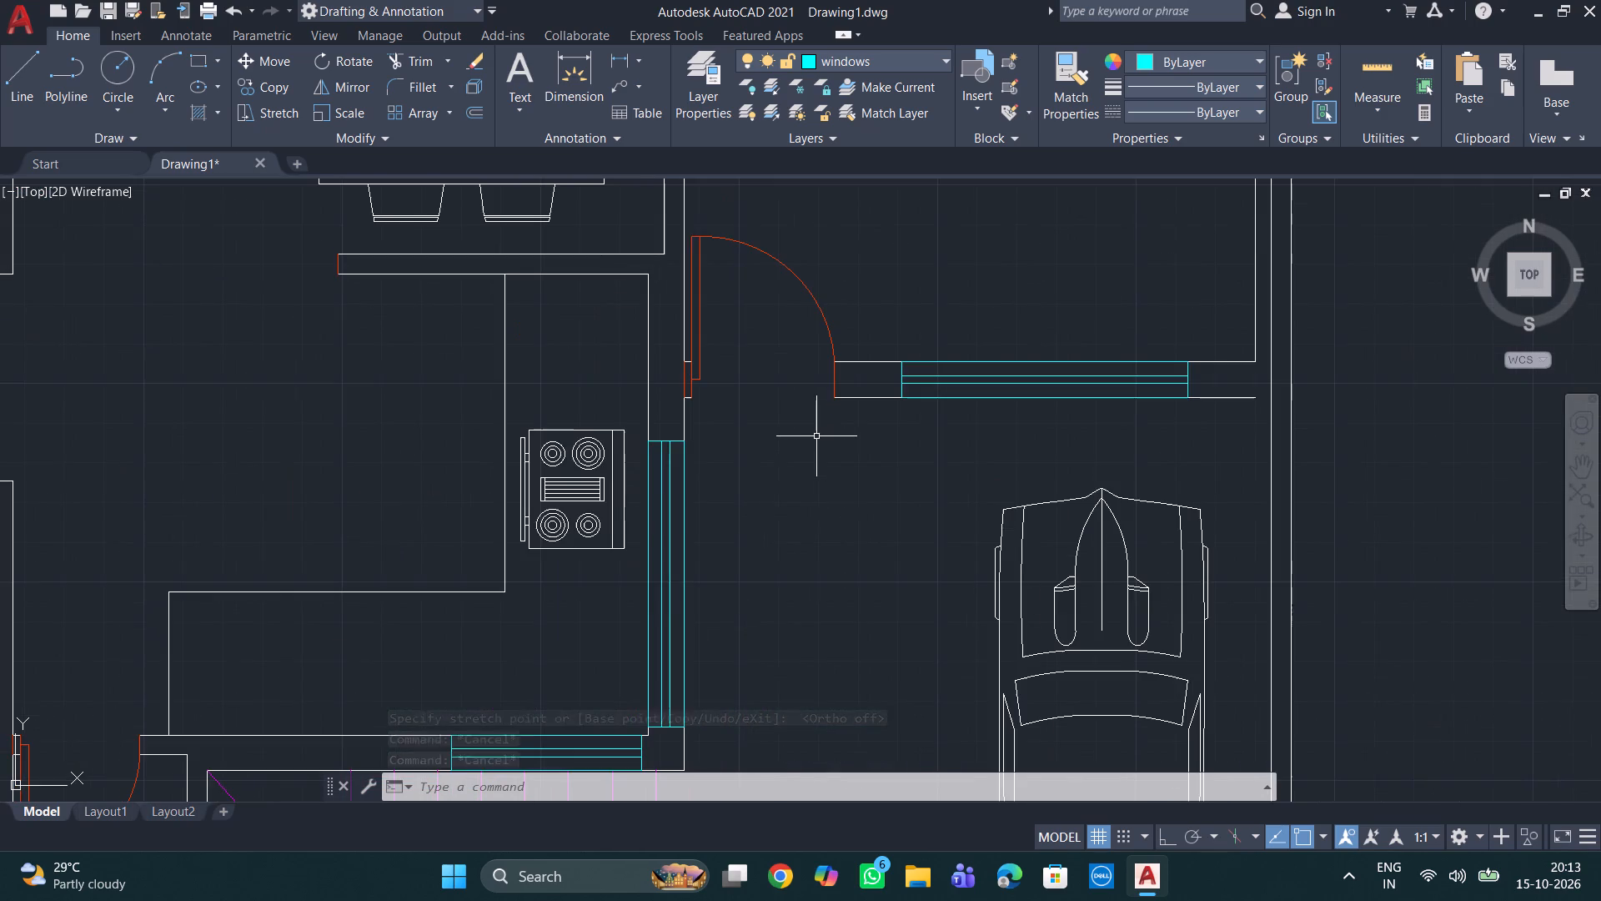
pyautogui.scroll(2, 816, 435)
pyautogui.press('Escape')
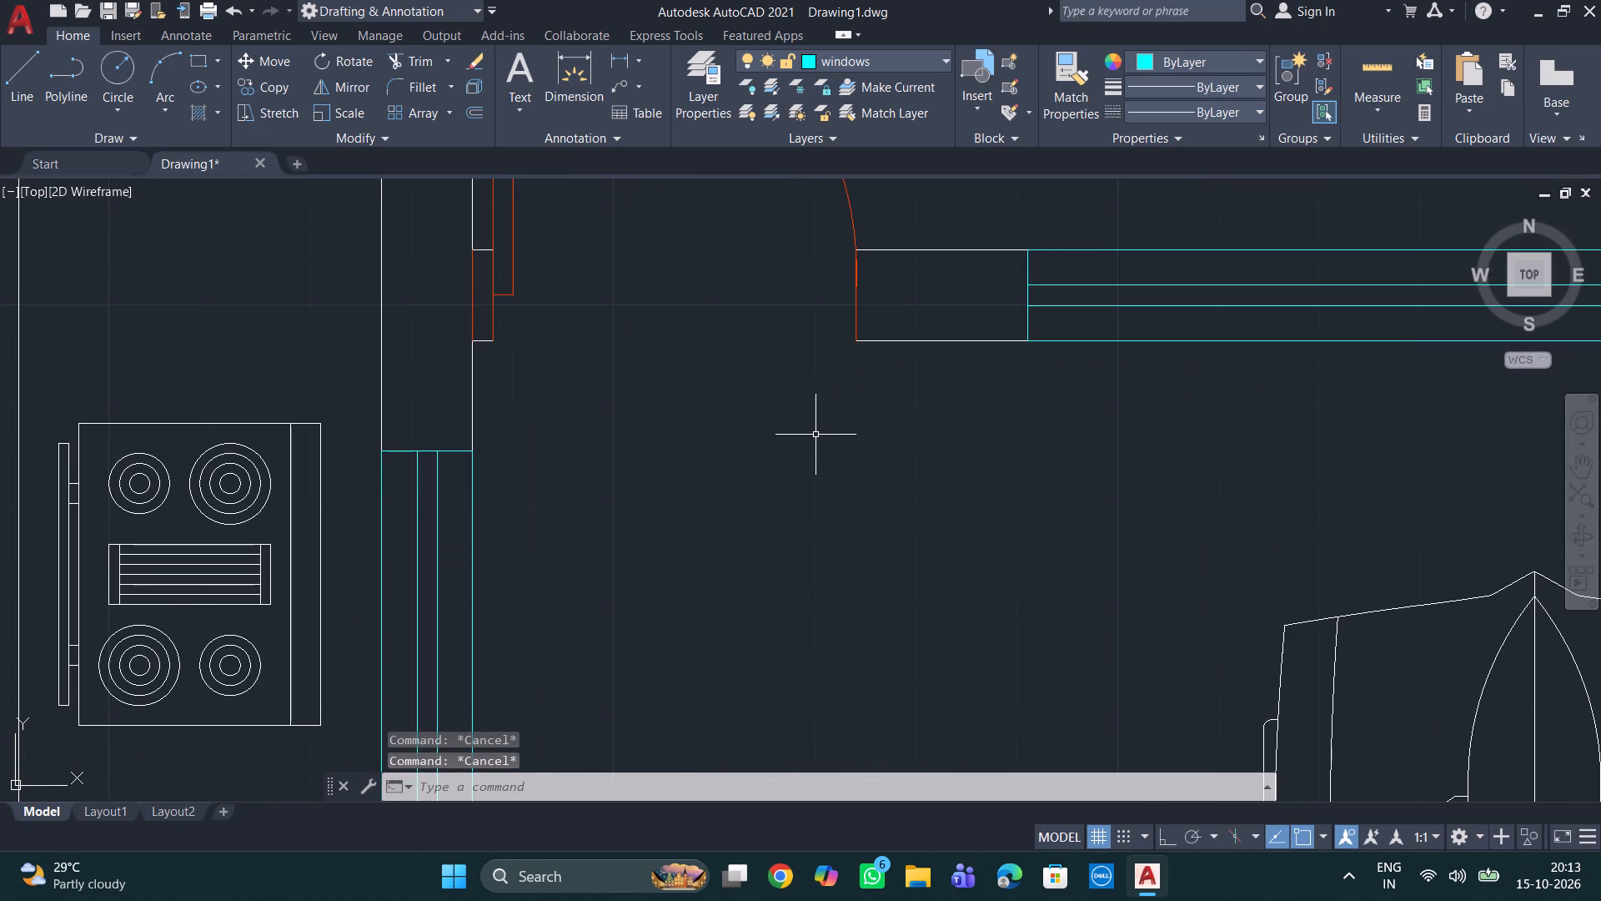
pyautogui.press('Escape')
pyautogui.press('Escape')
pyautogui.press('Escape')
pyautogui.press('l')
pyautogui.press('Return')
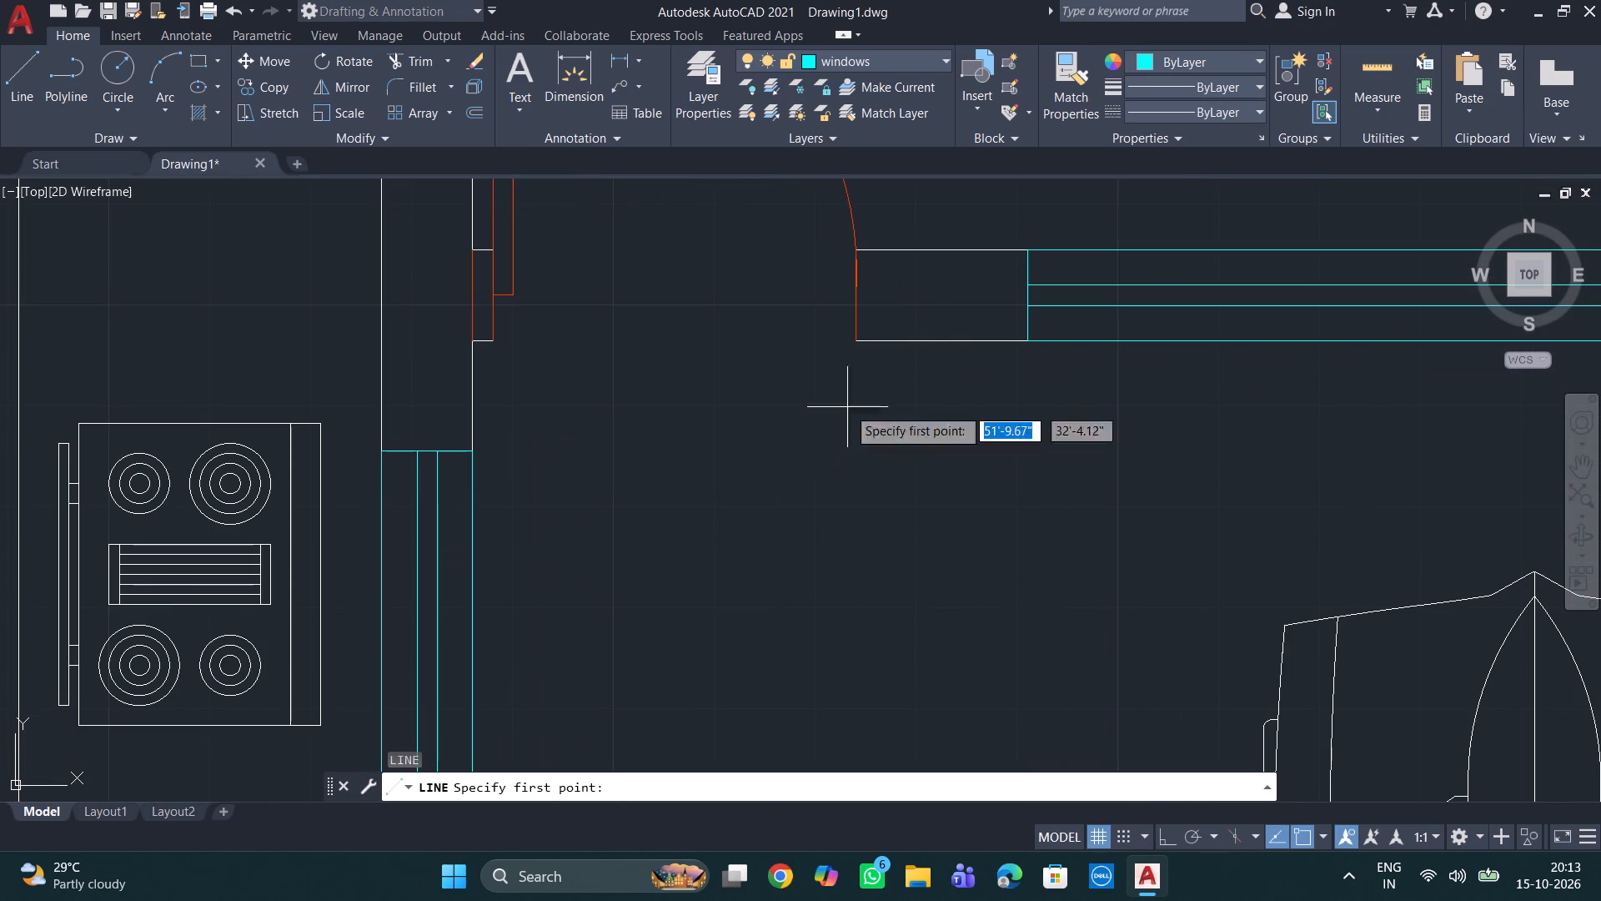
pyautogui.click(837, 58)
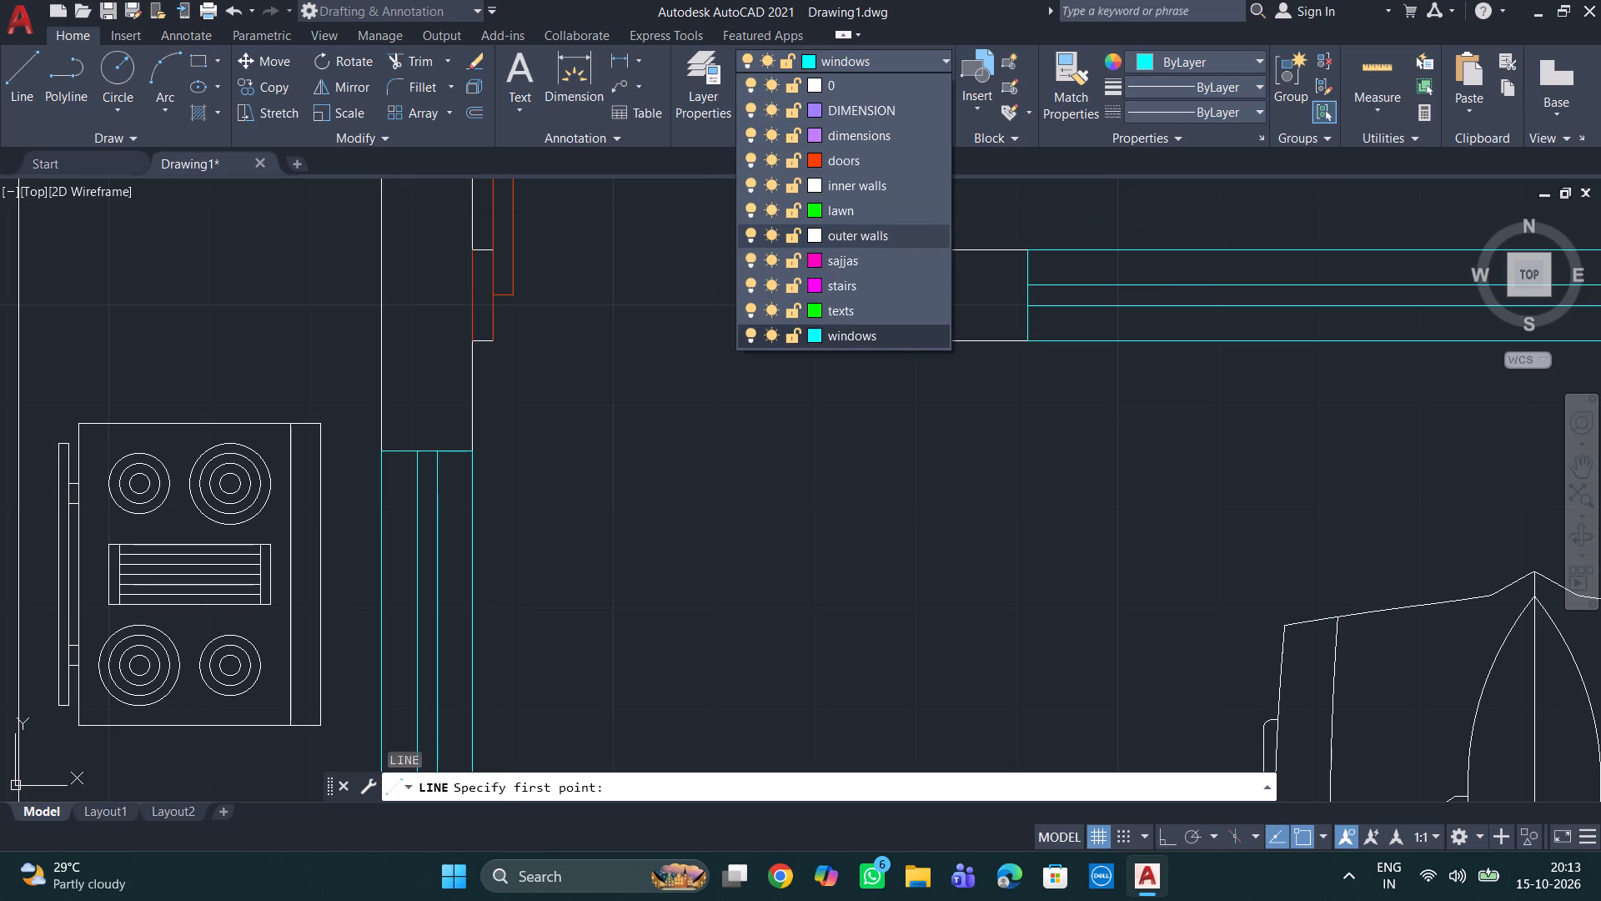
pyautogui.click(840, 311)
pyautogui.click(492, 342)
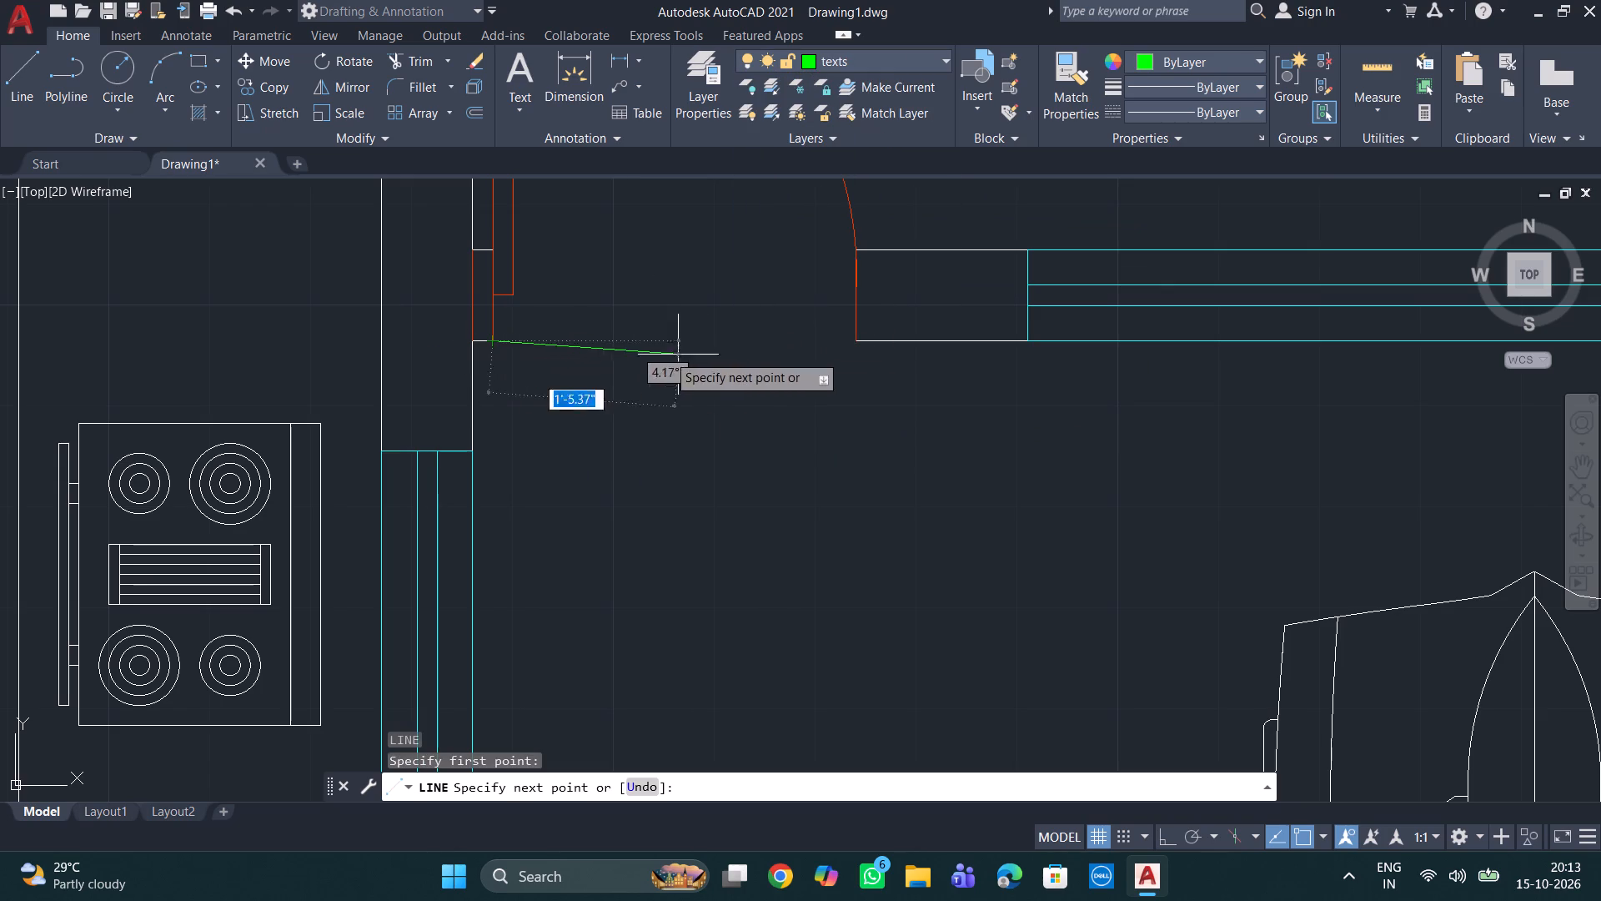
pyautogui.click(859, 340)
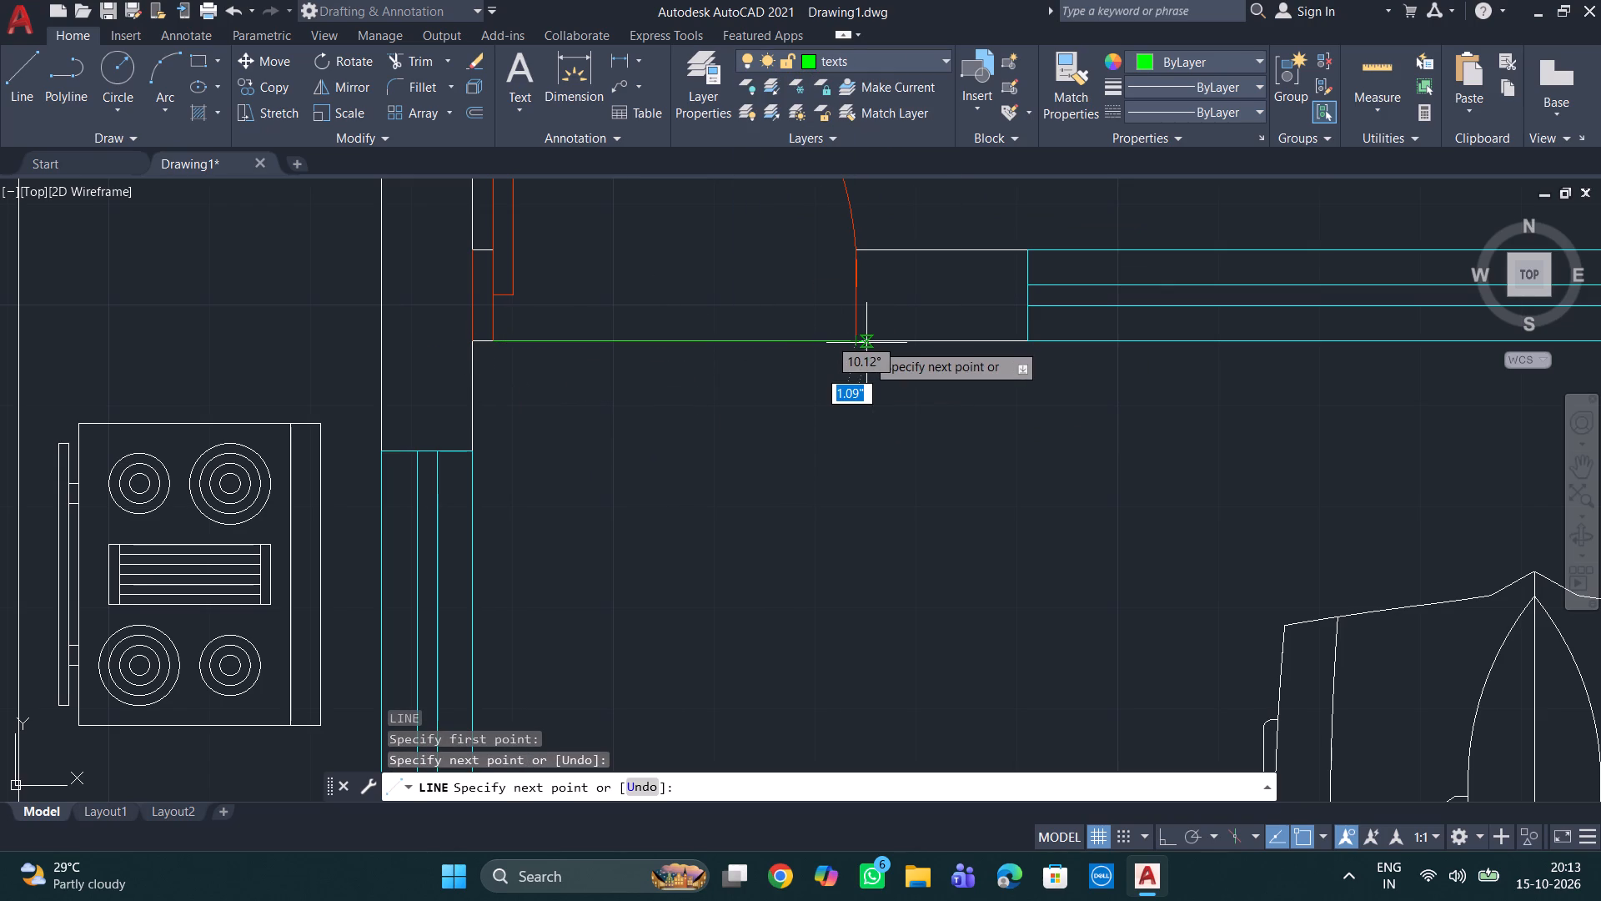
pyautogui.press('F8')
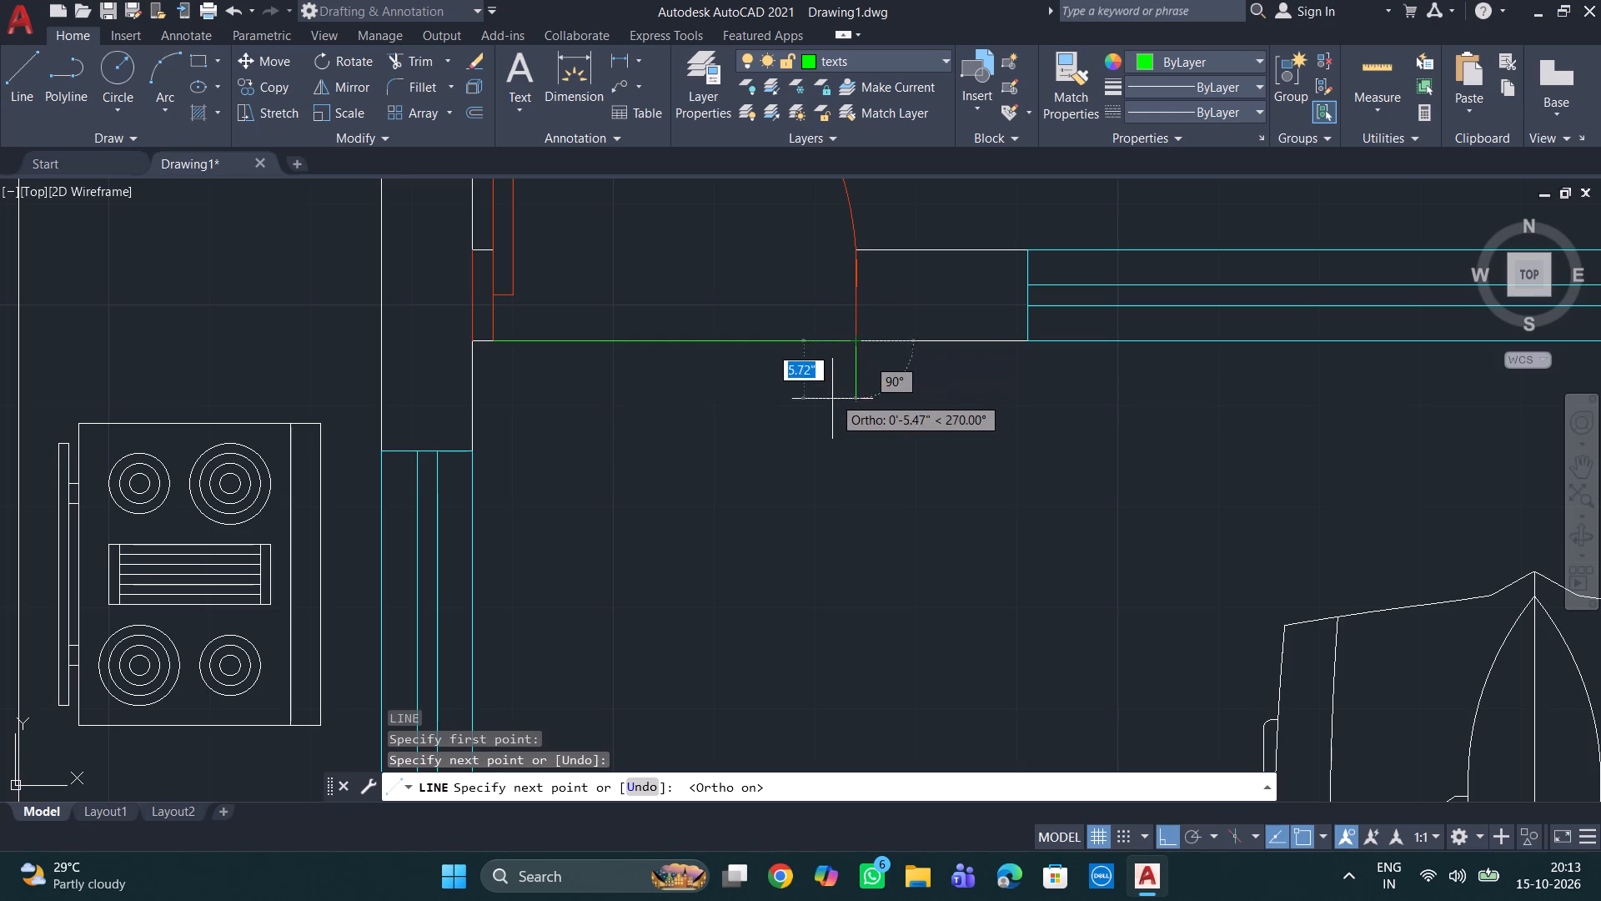
pyautogui.press('Escape')
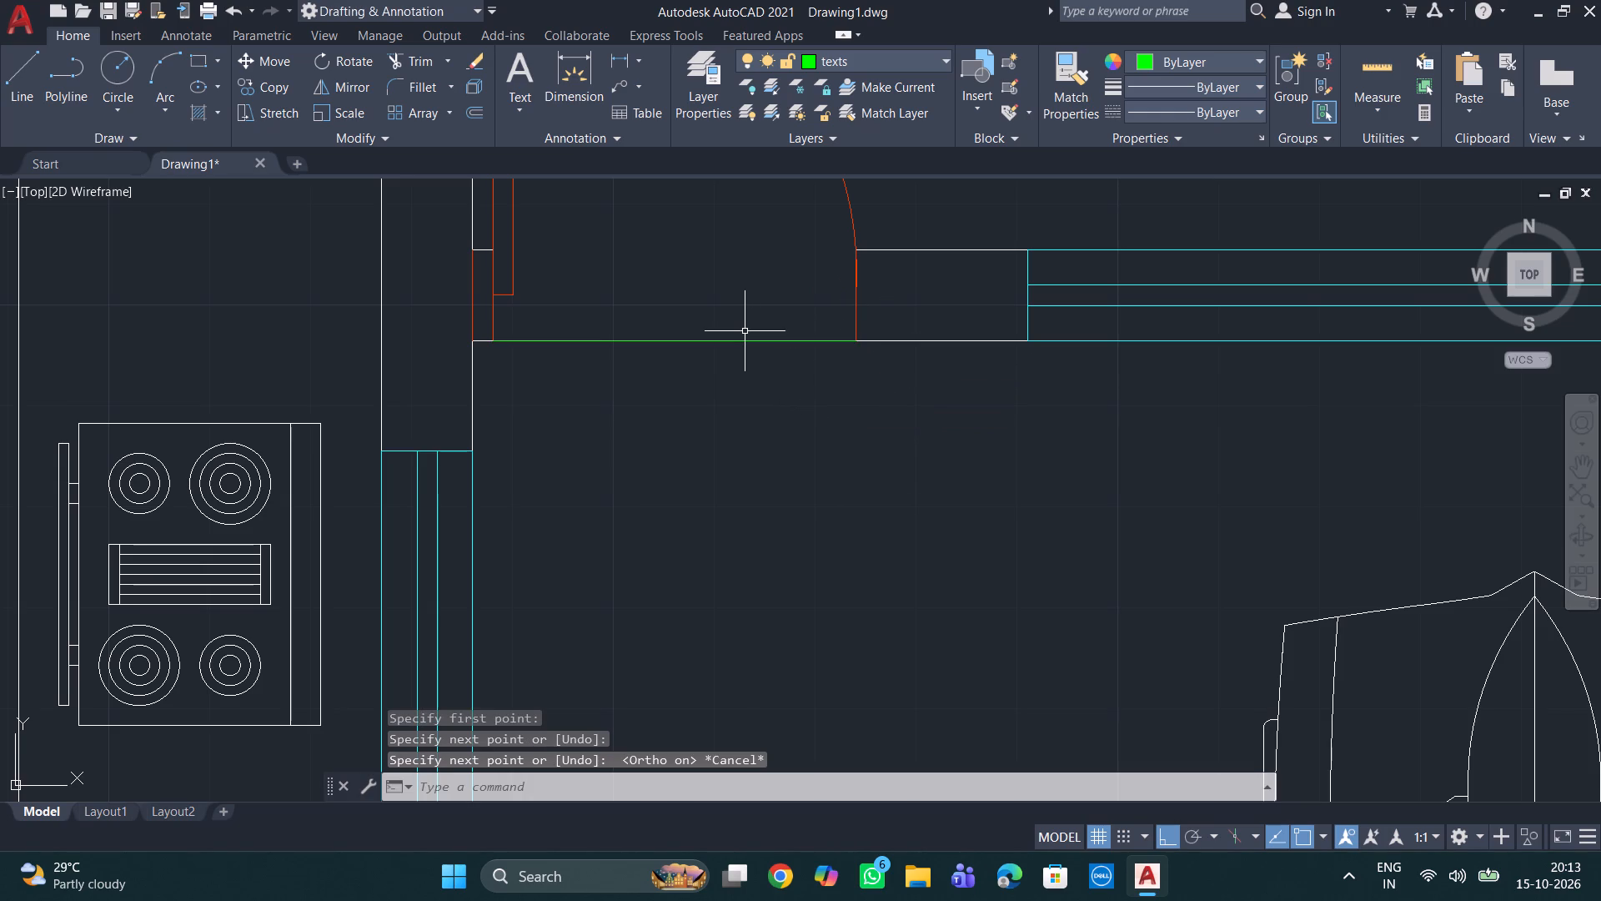
# Offset the entrance threshold line 11" southward twice in succession to form the entry steps.
pyautogui.press('p')
pyautogui.press('BackSpace')
pyautogui.press('o')
pyautogui.press('Return')
pyautogui.write('11"')
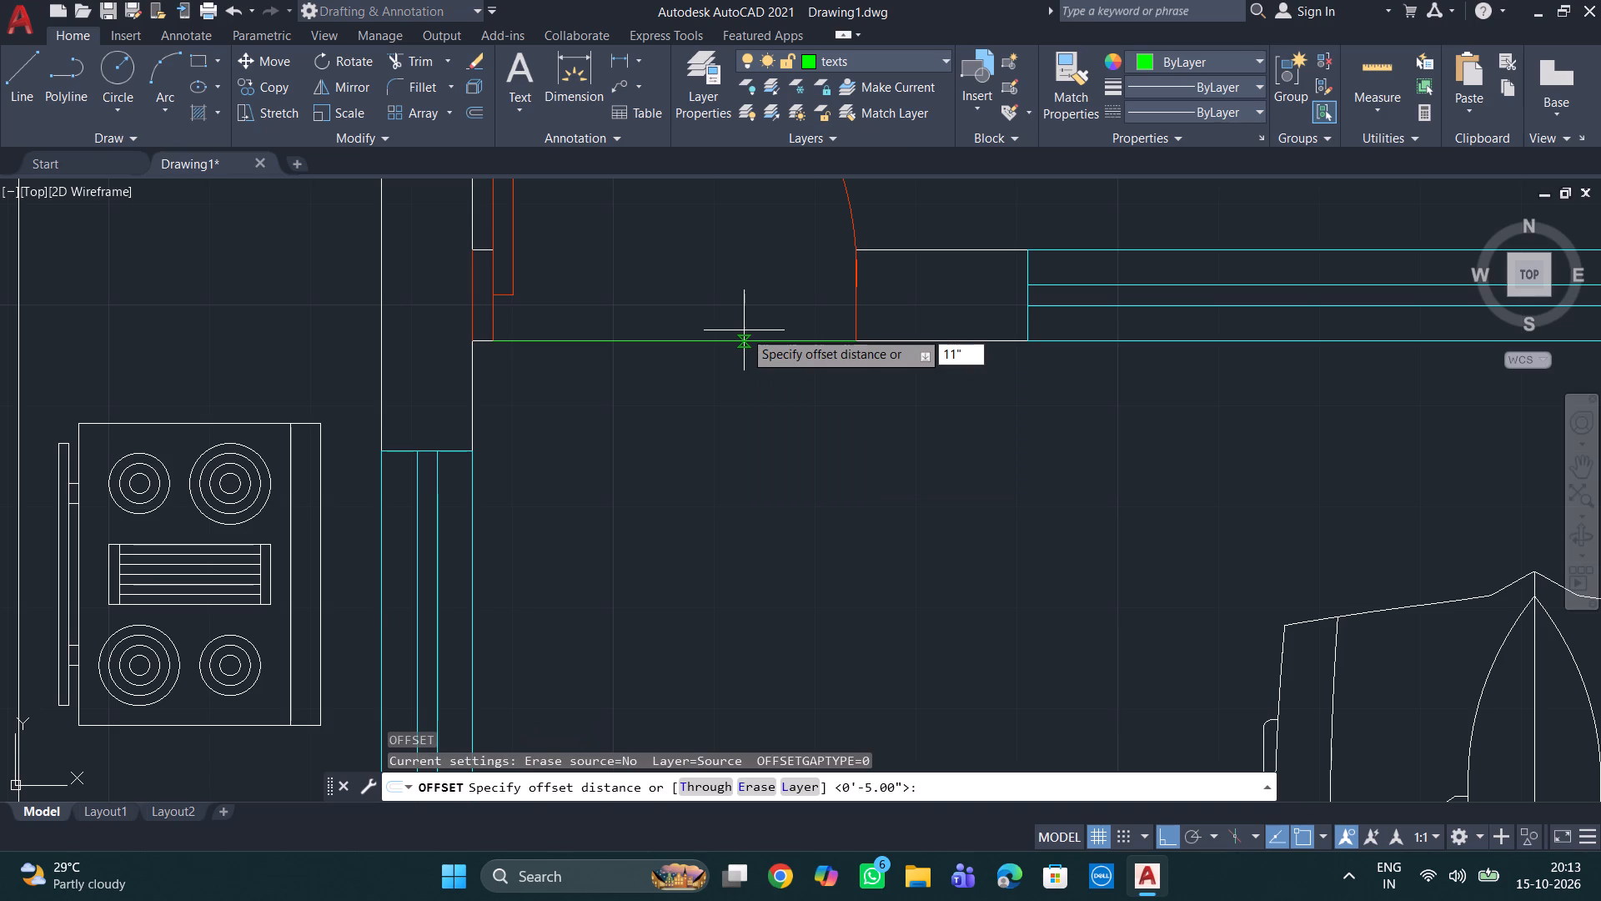
pyautogui.press('Return')
pyautogui.click(735, 343)
pyautogui.click(711, 430)
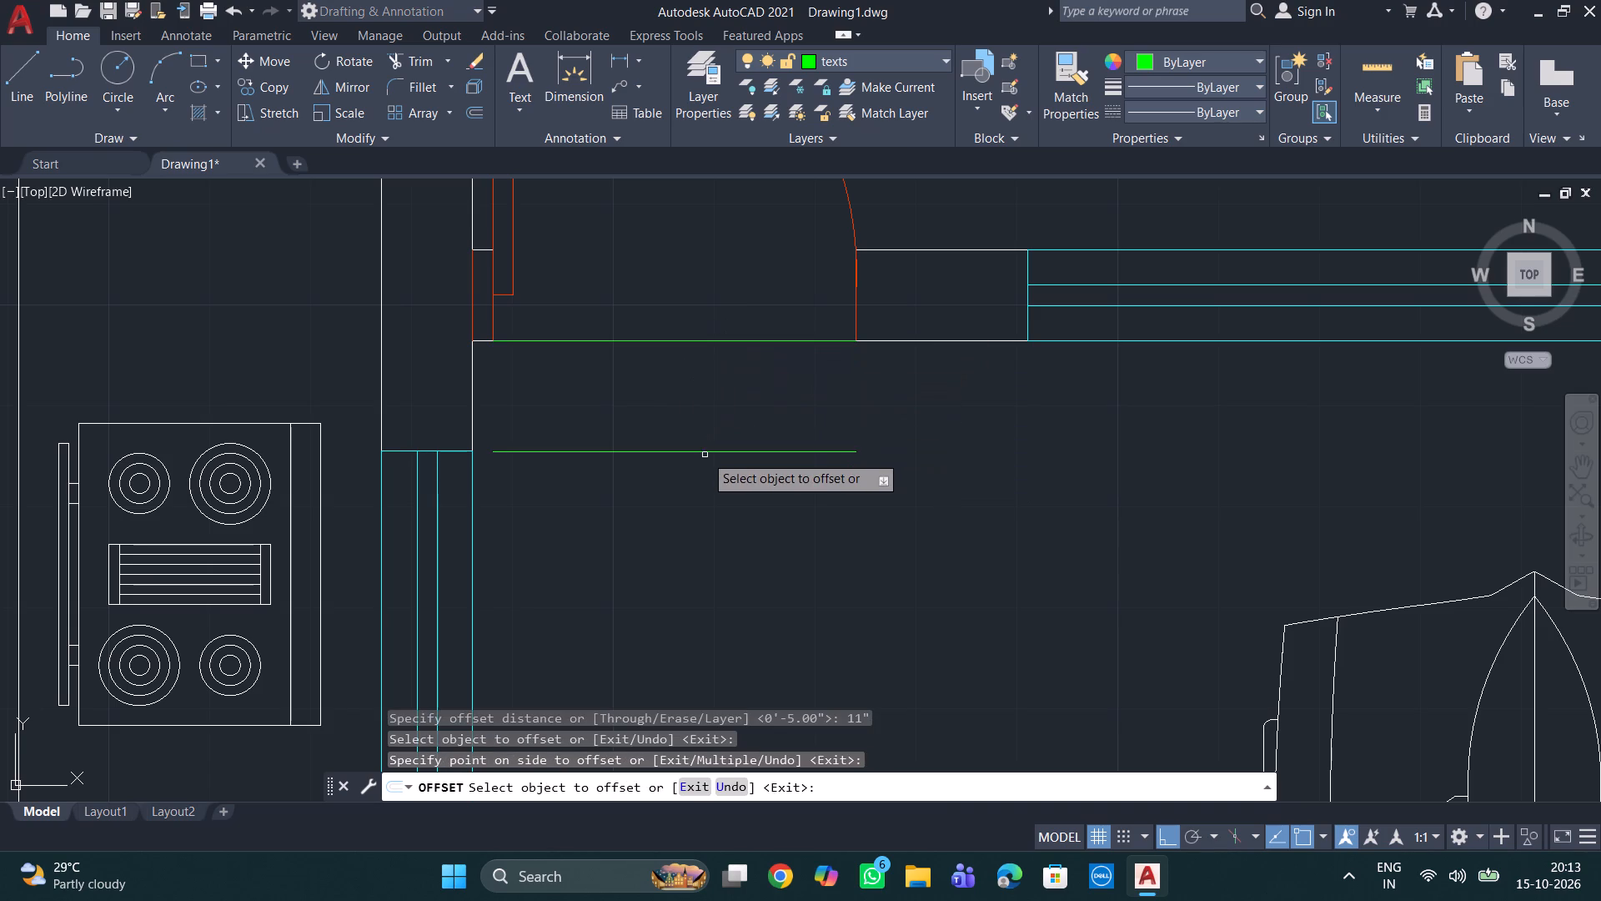
pyautogui.click(705, 454)
pyautogui.click(695, 494)
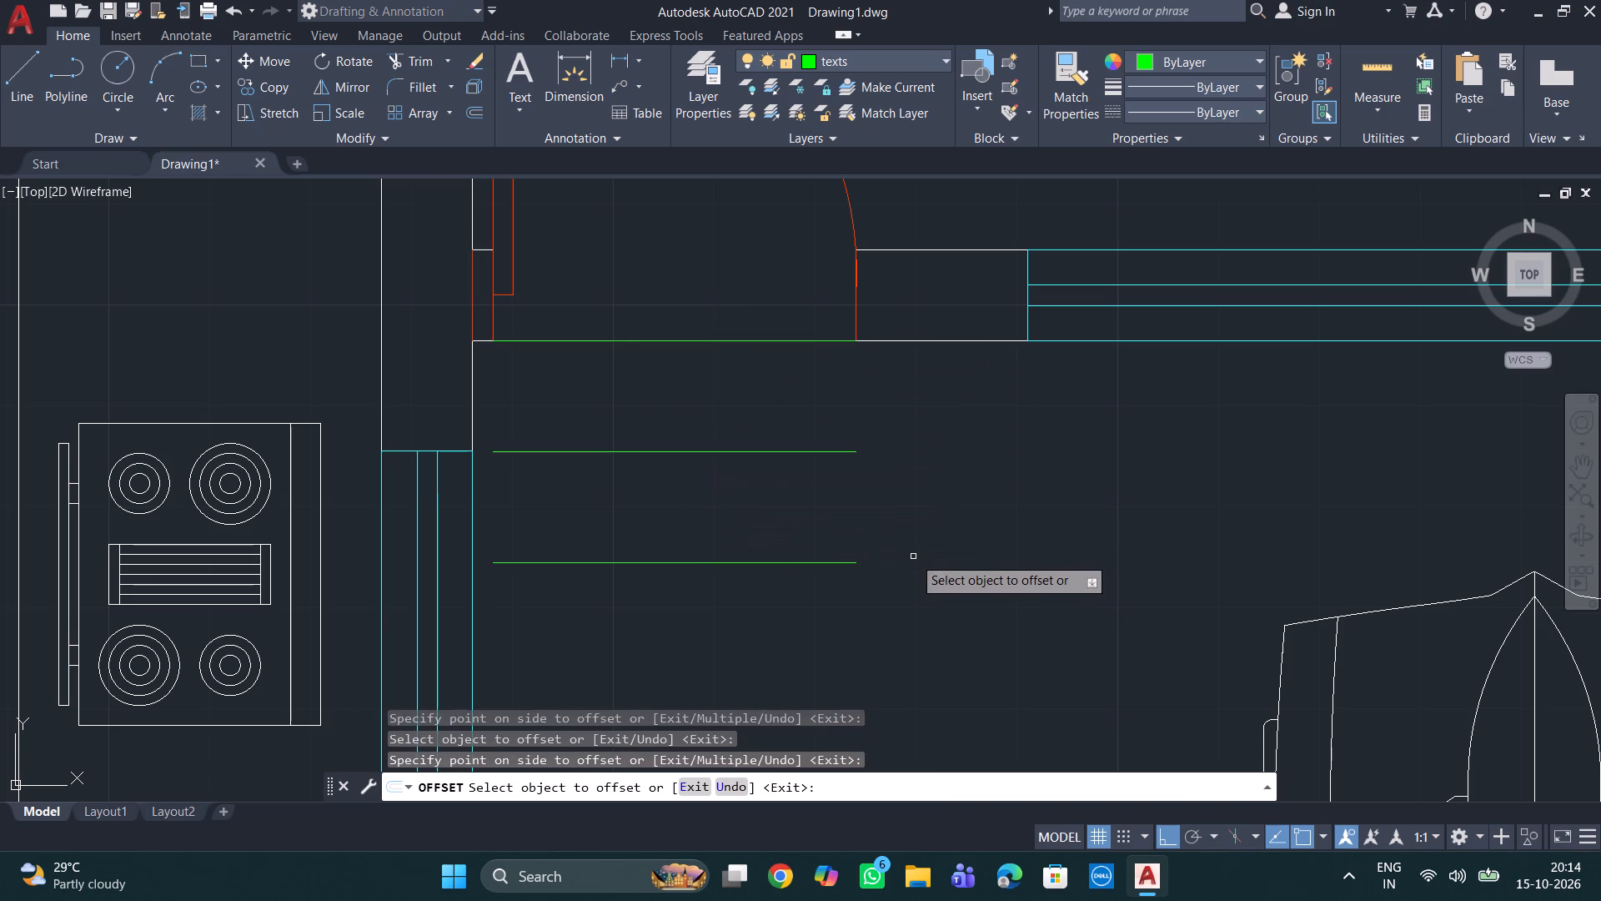
pyautogui.scroll(-1, 932, 561)
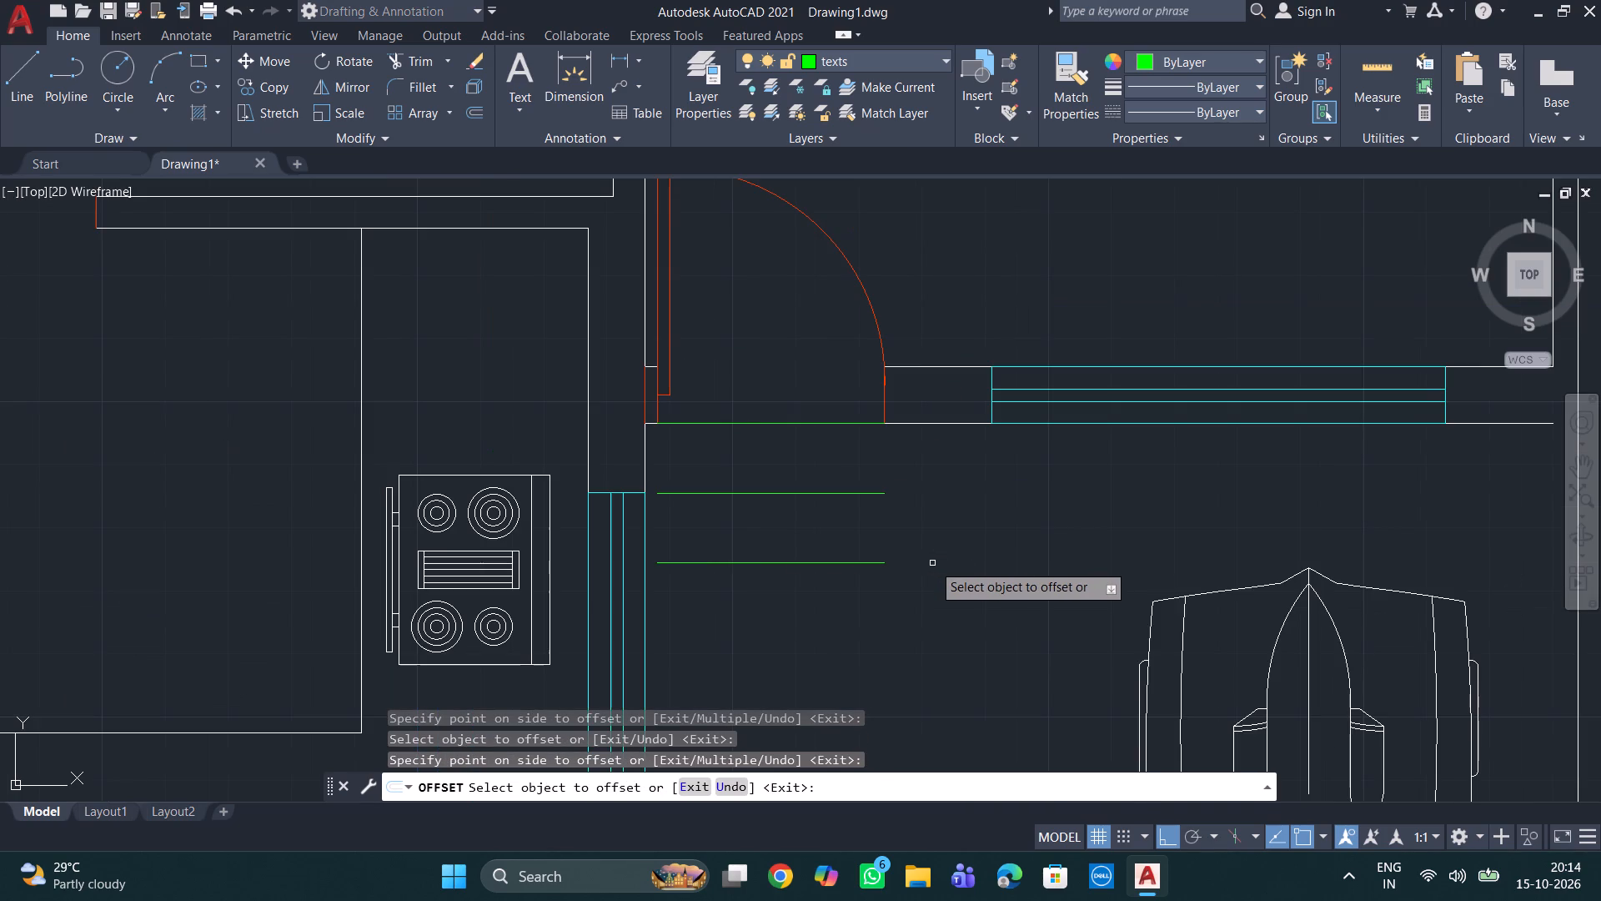
pyautogui.press('Escape')
pyautogui.press('Escape')
pyautogui.press('Escape')
pyautogui.press('Escape')
# Draw a line from the threshold's east end about 1'-10" south to the last step line, continuing about 9'-2" east to the boundary wall.
pyautogui.press('l')
pyautogui.press('Return')
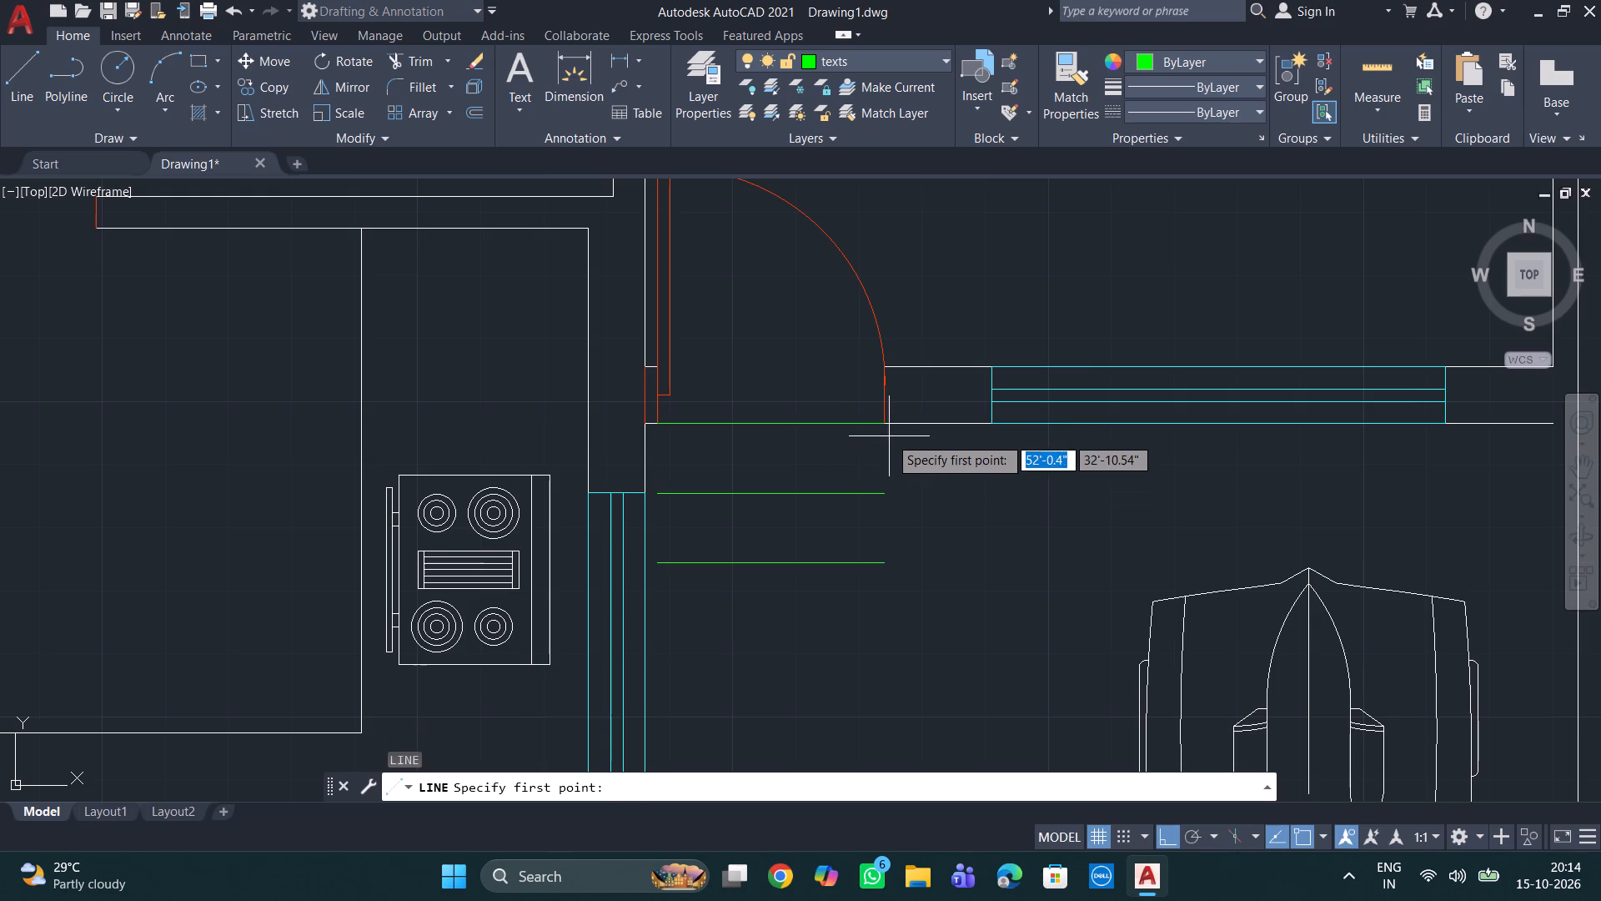
pyautogui.click(890, 422)
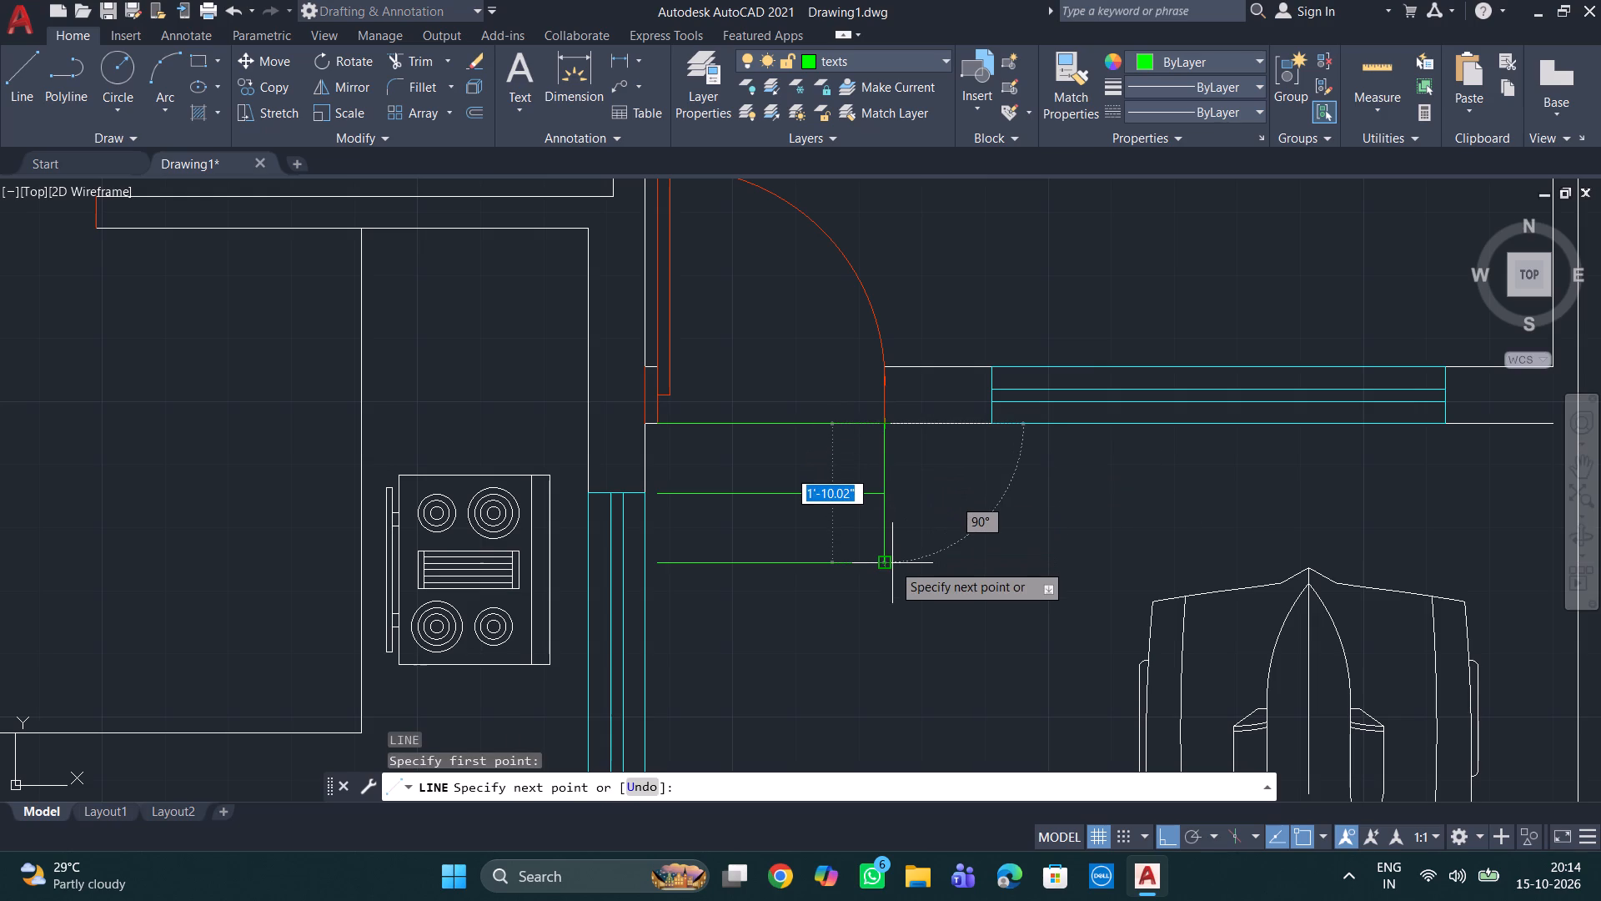
pyautogui.click(892, 563)
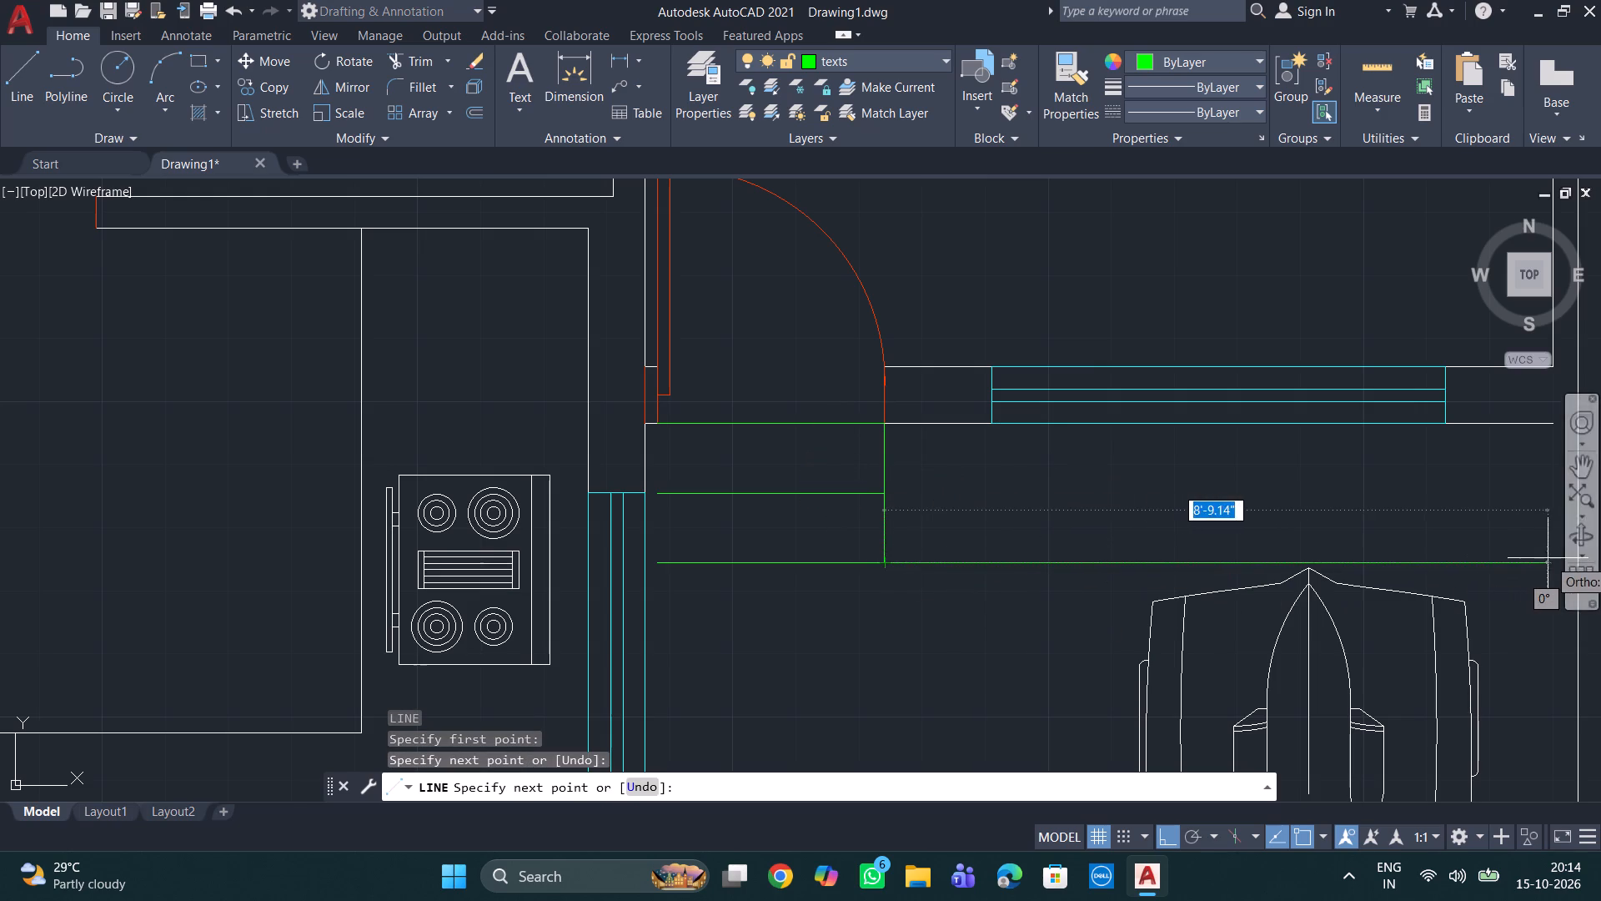
pyautogui.scroll(-1, 1481, 540)
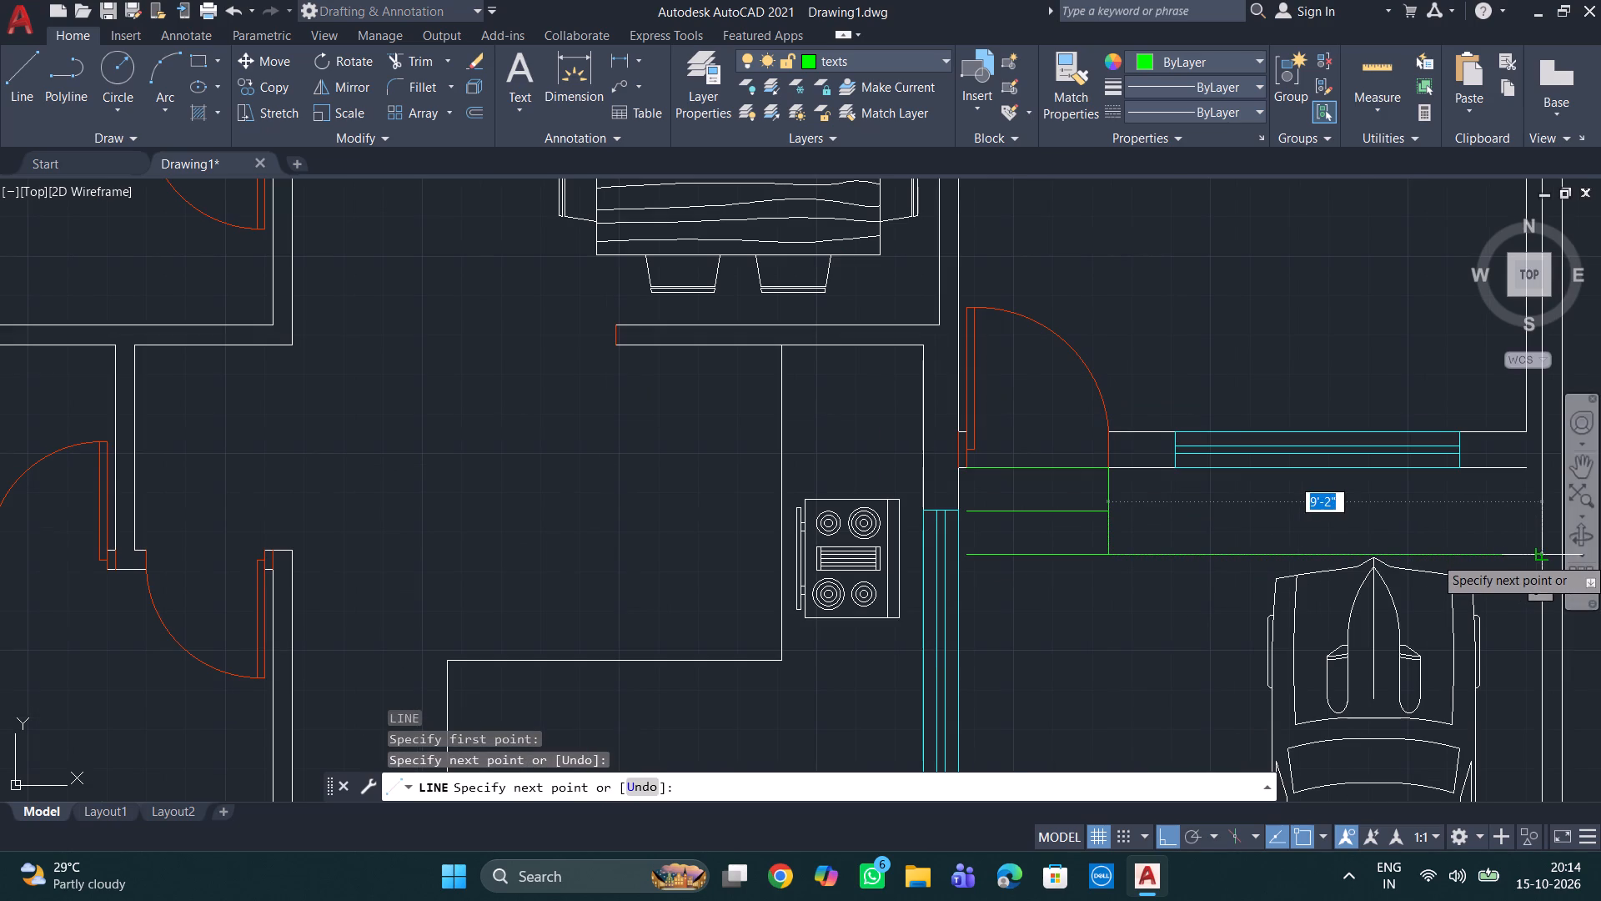
pyautogui.click(1548, 557)
pyautogui.press('Escape')
pyautogui.press('Escape')
pyautogui.scroll(2, 1048, 511)
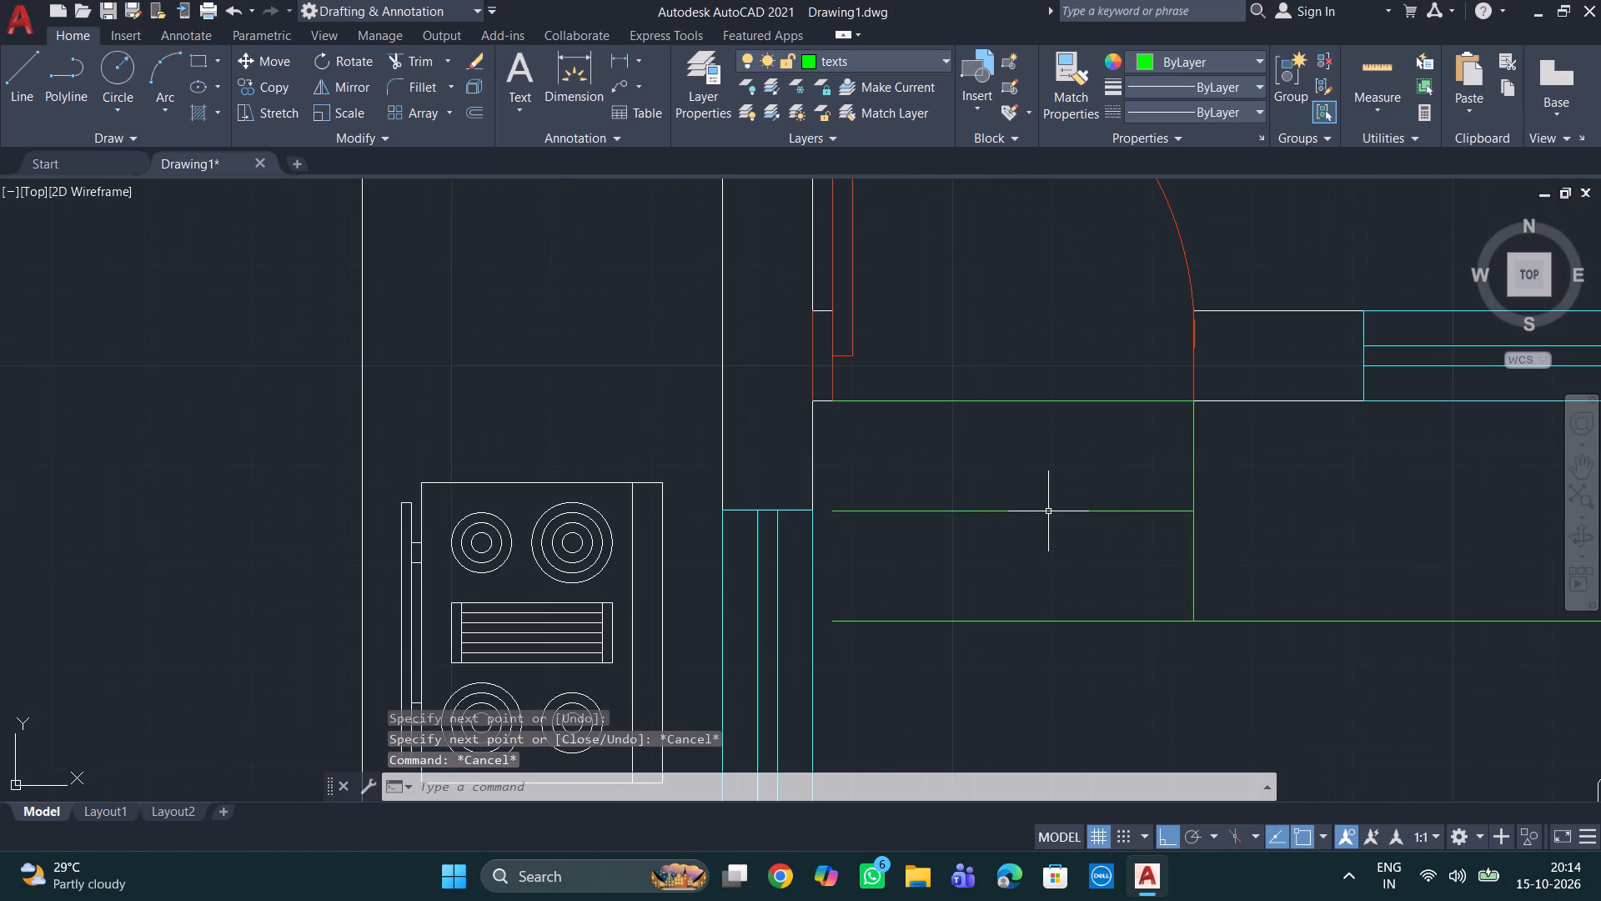
# Extend the two entry step lines west to the kitchen's east wall.
pyautogui.press('Escape')
pyautogui.press('e')
pyautogui.press('x')
pyautogui.press('Return')
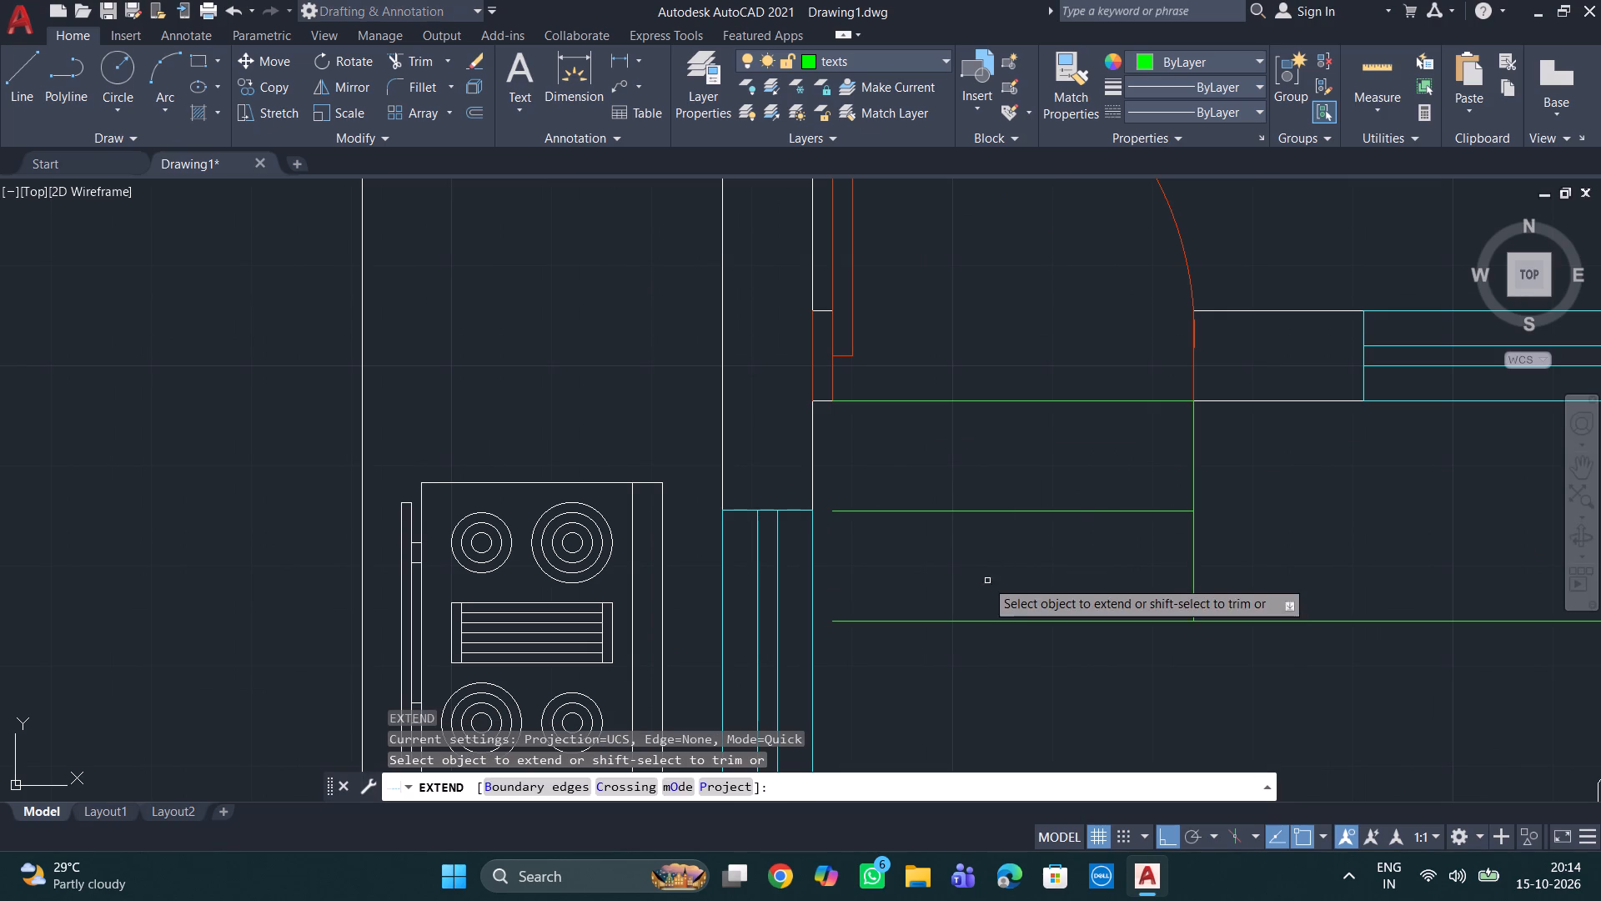
pyautogui.click(966, 509)
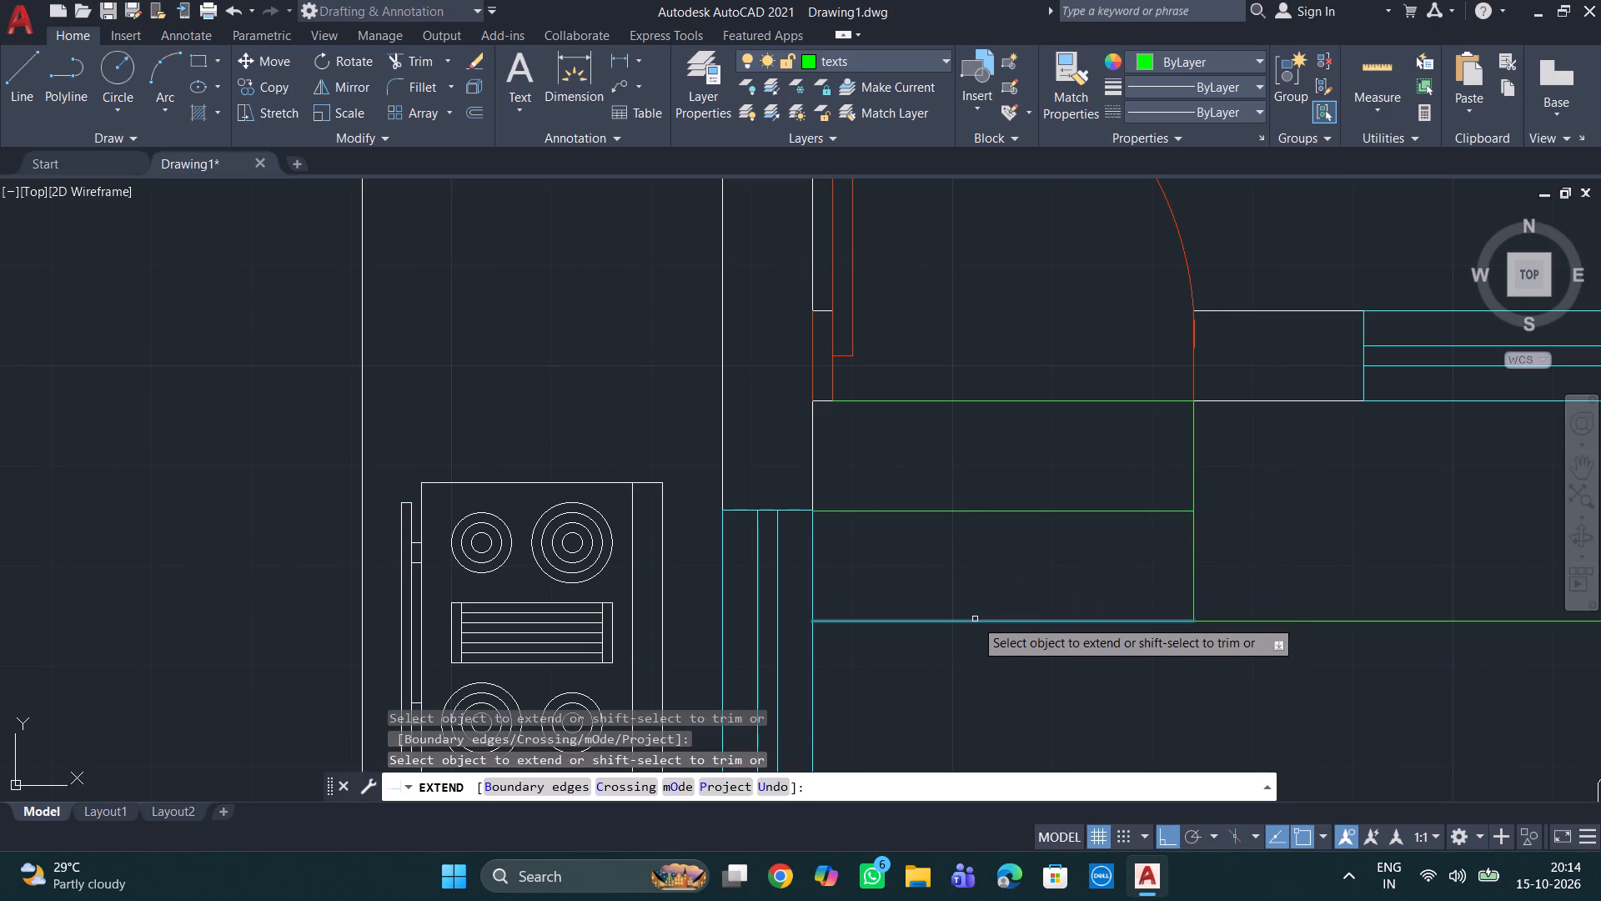
pyautogui.click(975, 619)
pyautogui.press('Escape')
pyautogui.press('Escape')
# Hatch the connected perimeter walls with a Solid pattern in red 237,31,36, picking the area inside the north wall.
pyautogui.scroll(-2, 1152, 648)
pyautogui.moveTo(1182, 667); pyautogui.dragTo(912, 525, button='middle')
pyautogui.scroll(-1, 885, 491)
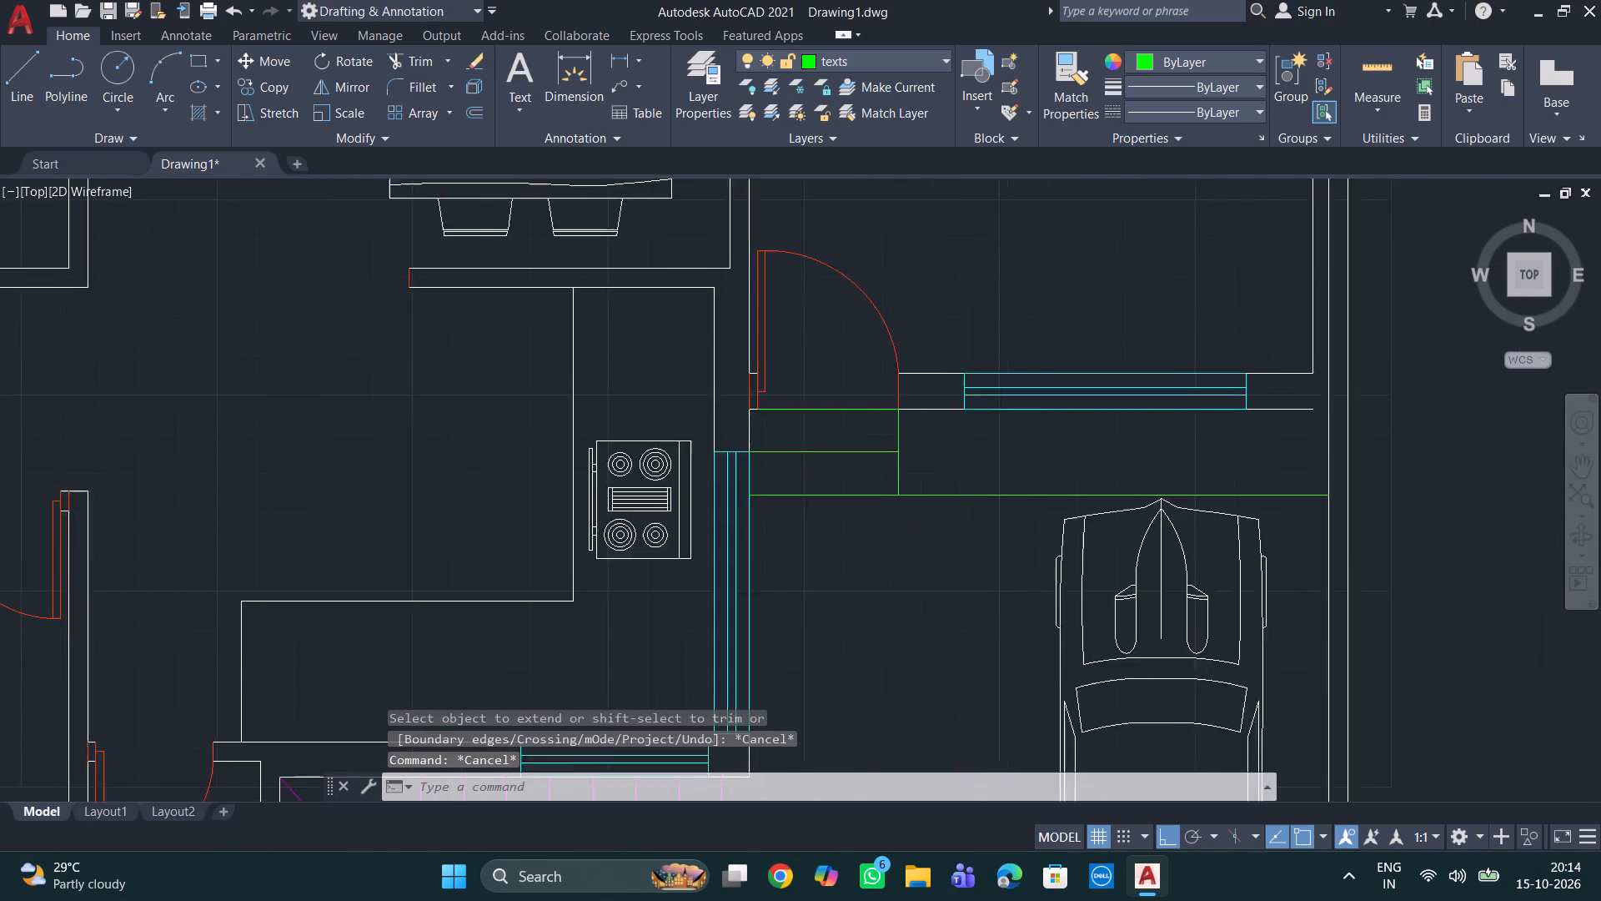
pyautogui.scroll(-1, 883, 490)
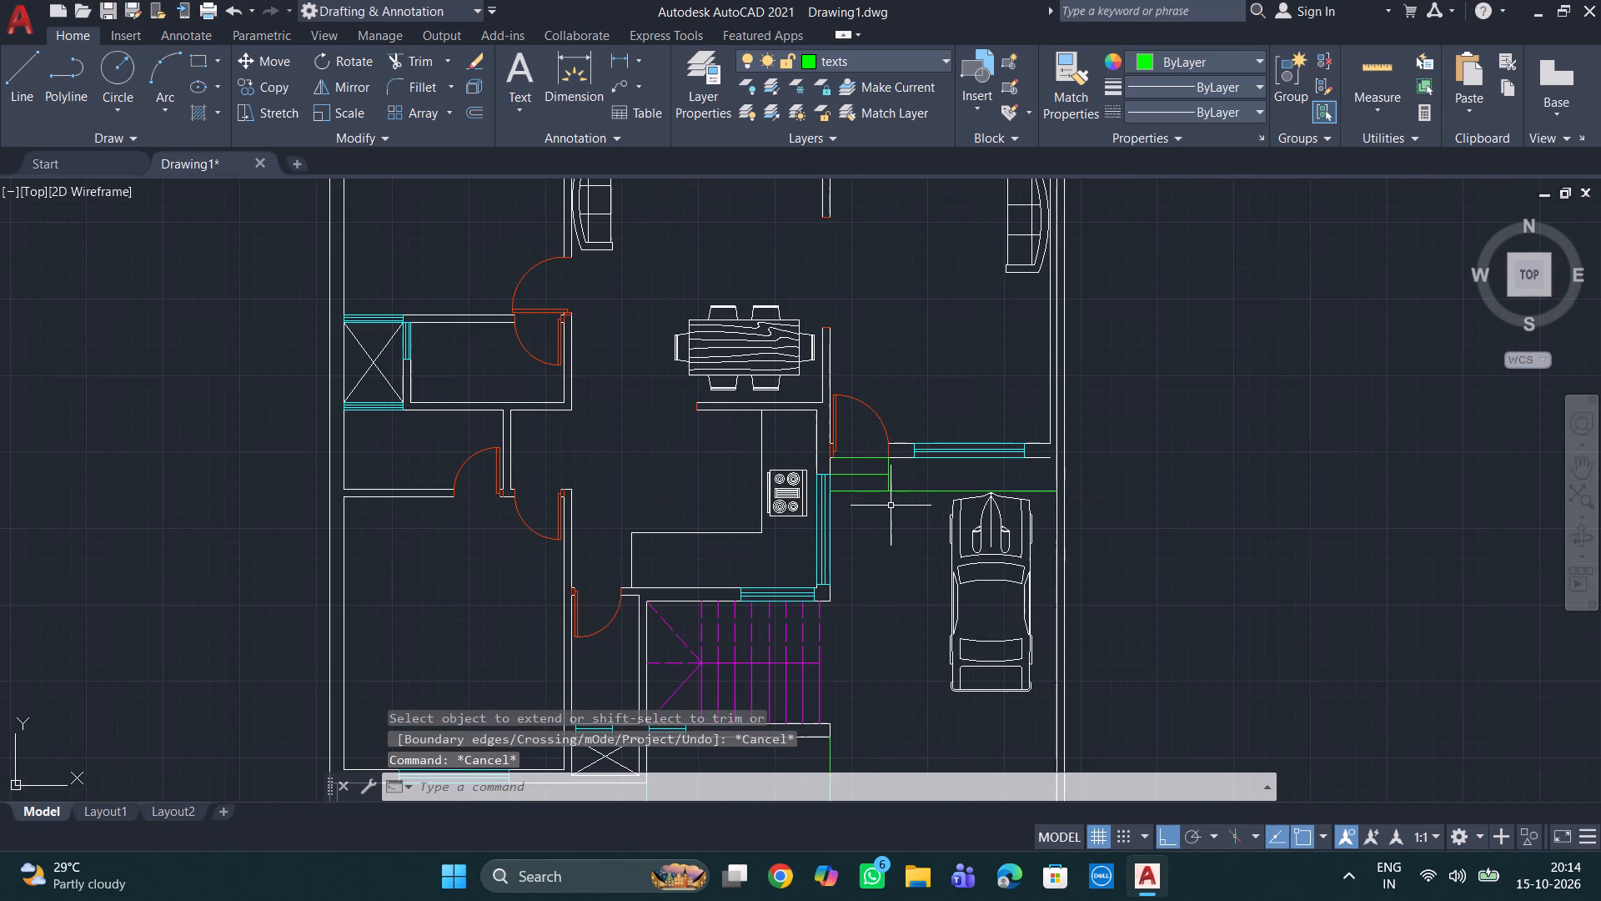
pyautogui.moveTo(502, 572); pyautogui.dragTo(499, 572, button='middle')
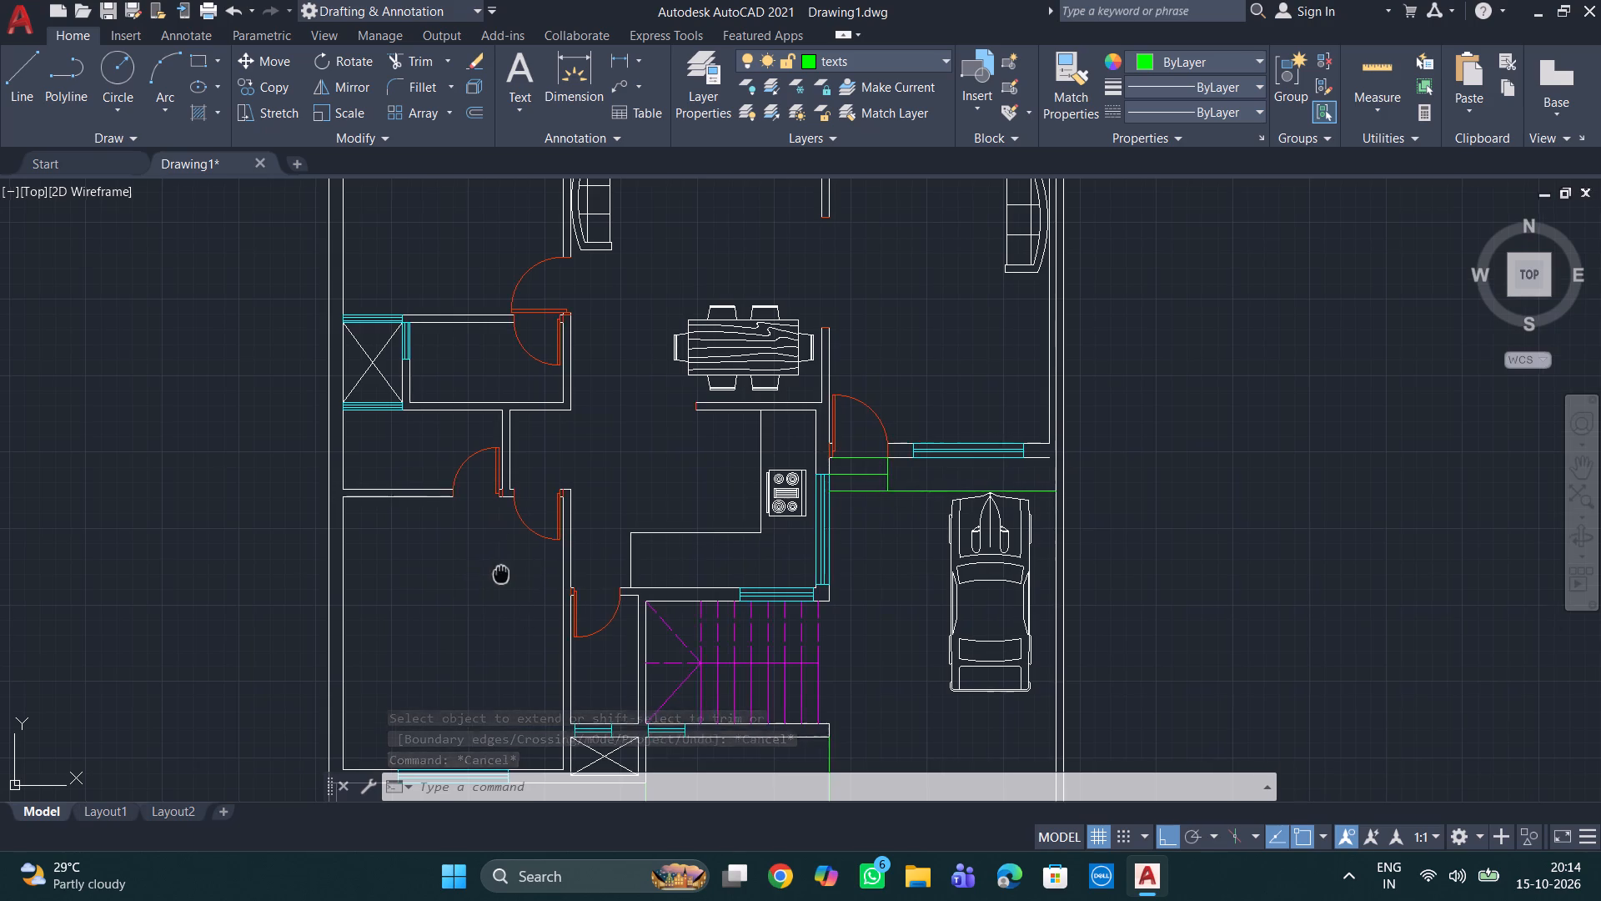
pyautogui.moveTo(499, 572); pyautogui.dragTo(590, 465, button='middle')
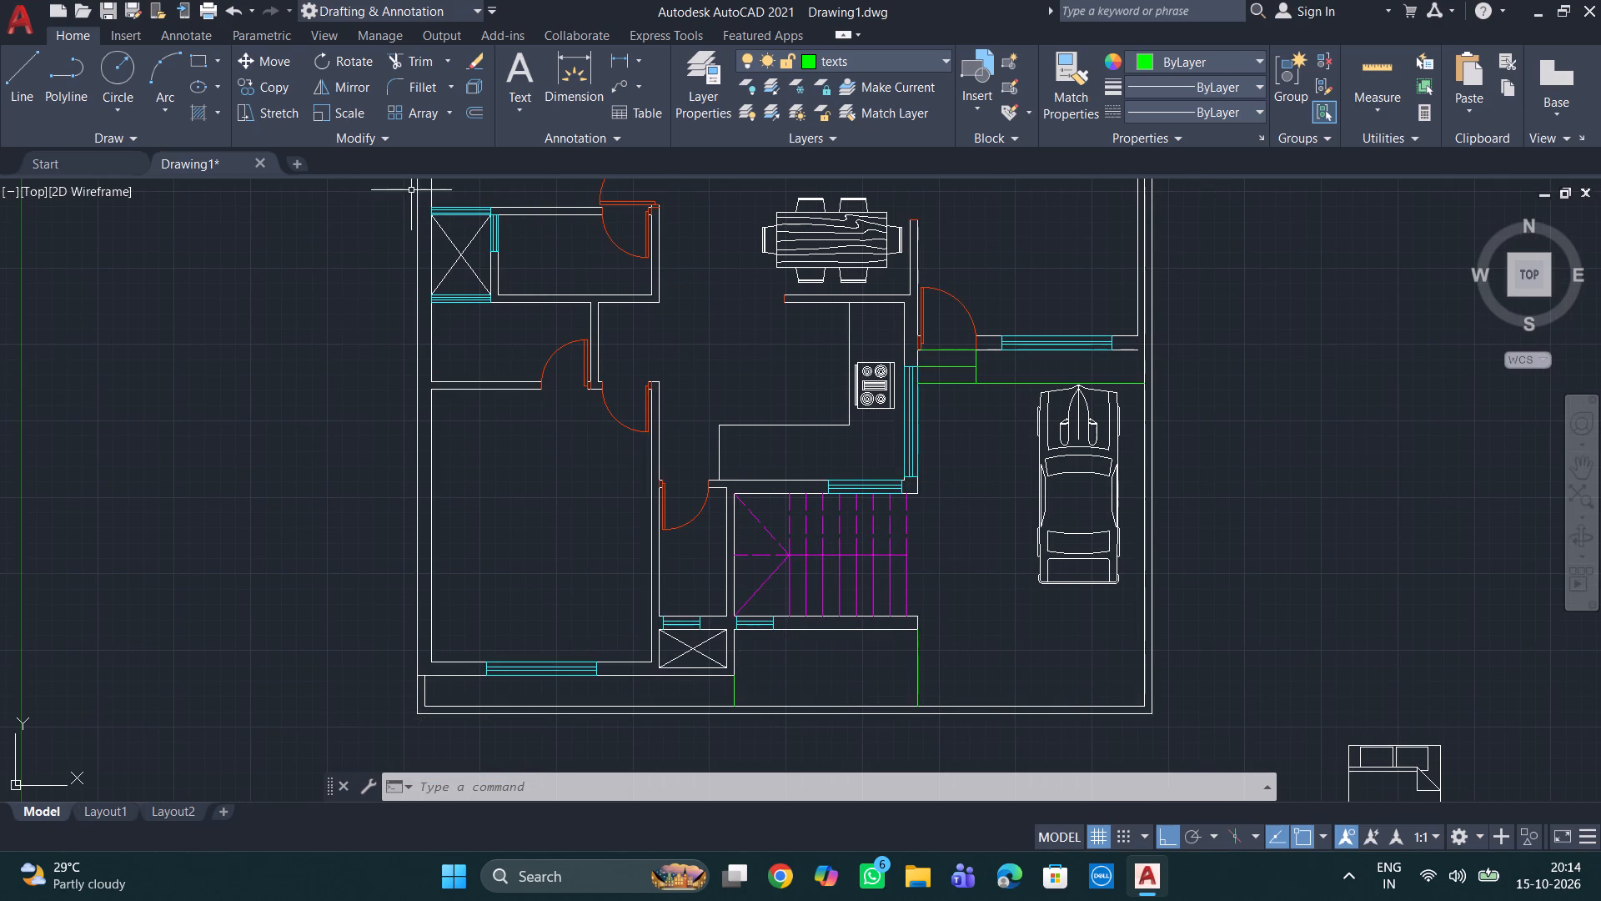
pyautogui.press('h')
pyautogui.press('Return')
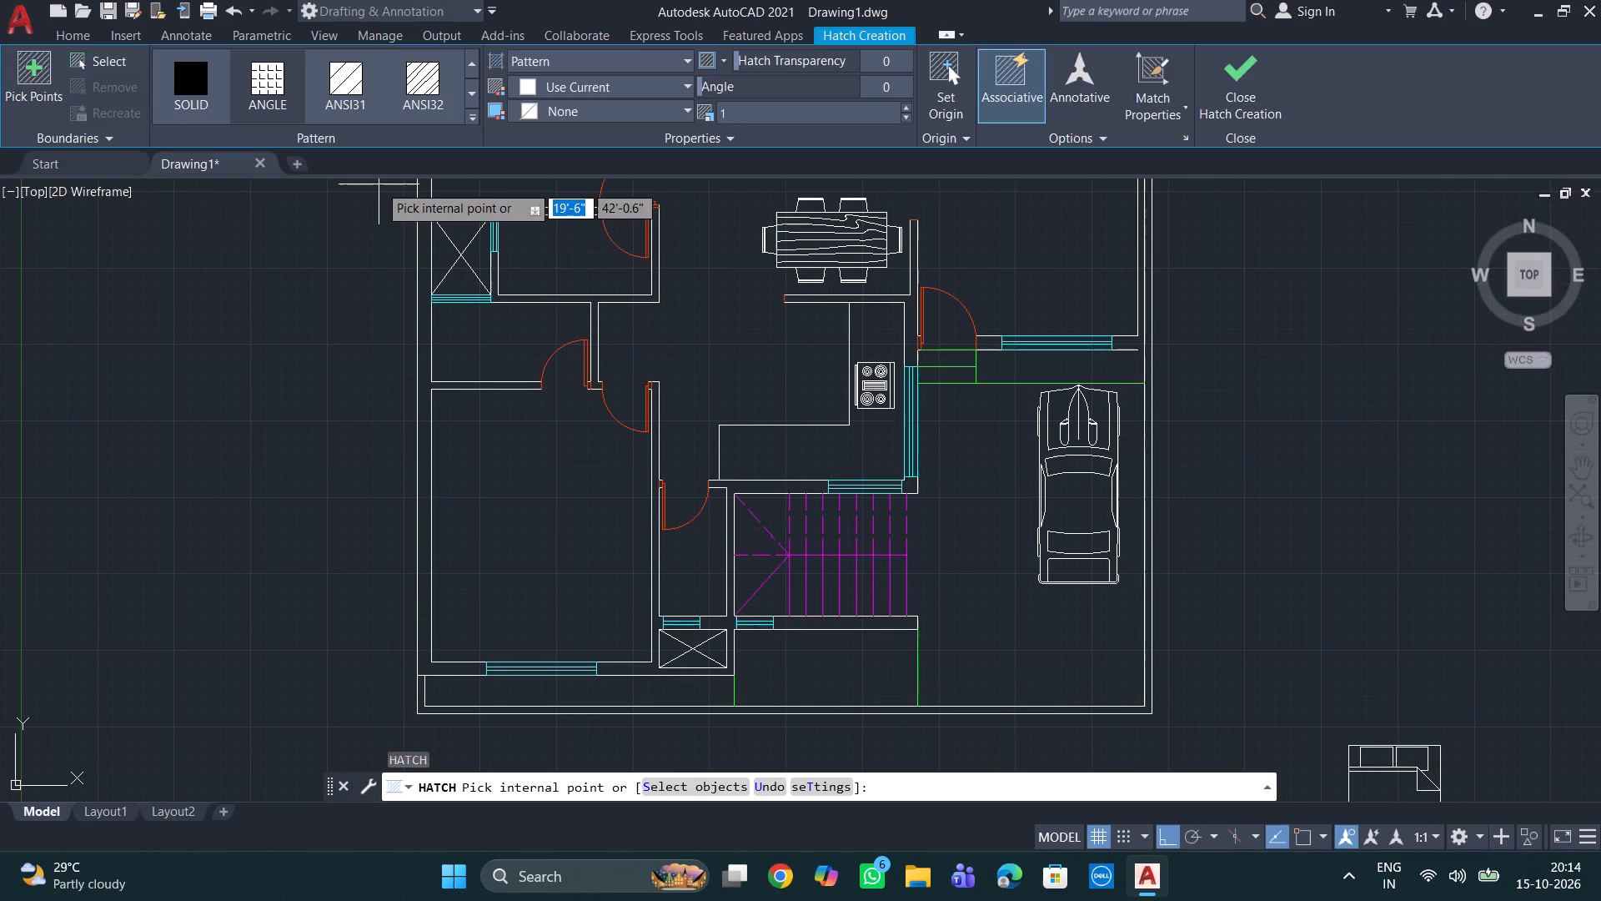
pyautogui.click(199, 77)
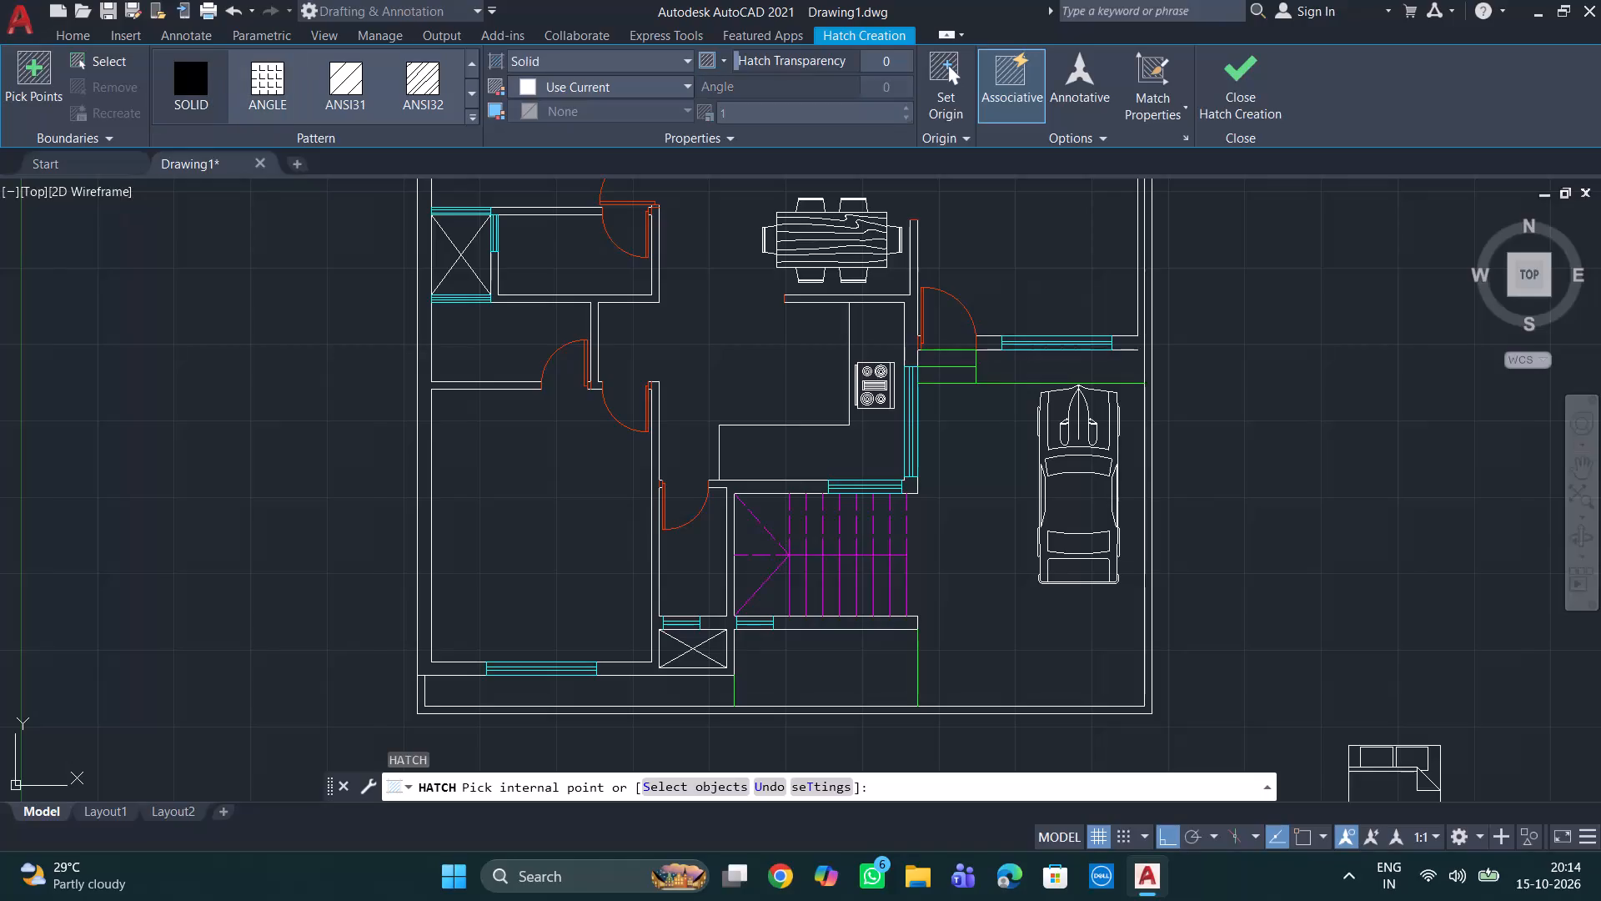
pyautogui.click(644, 80)
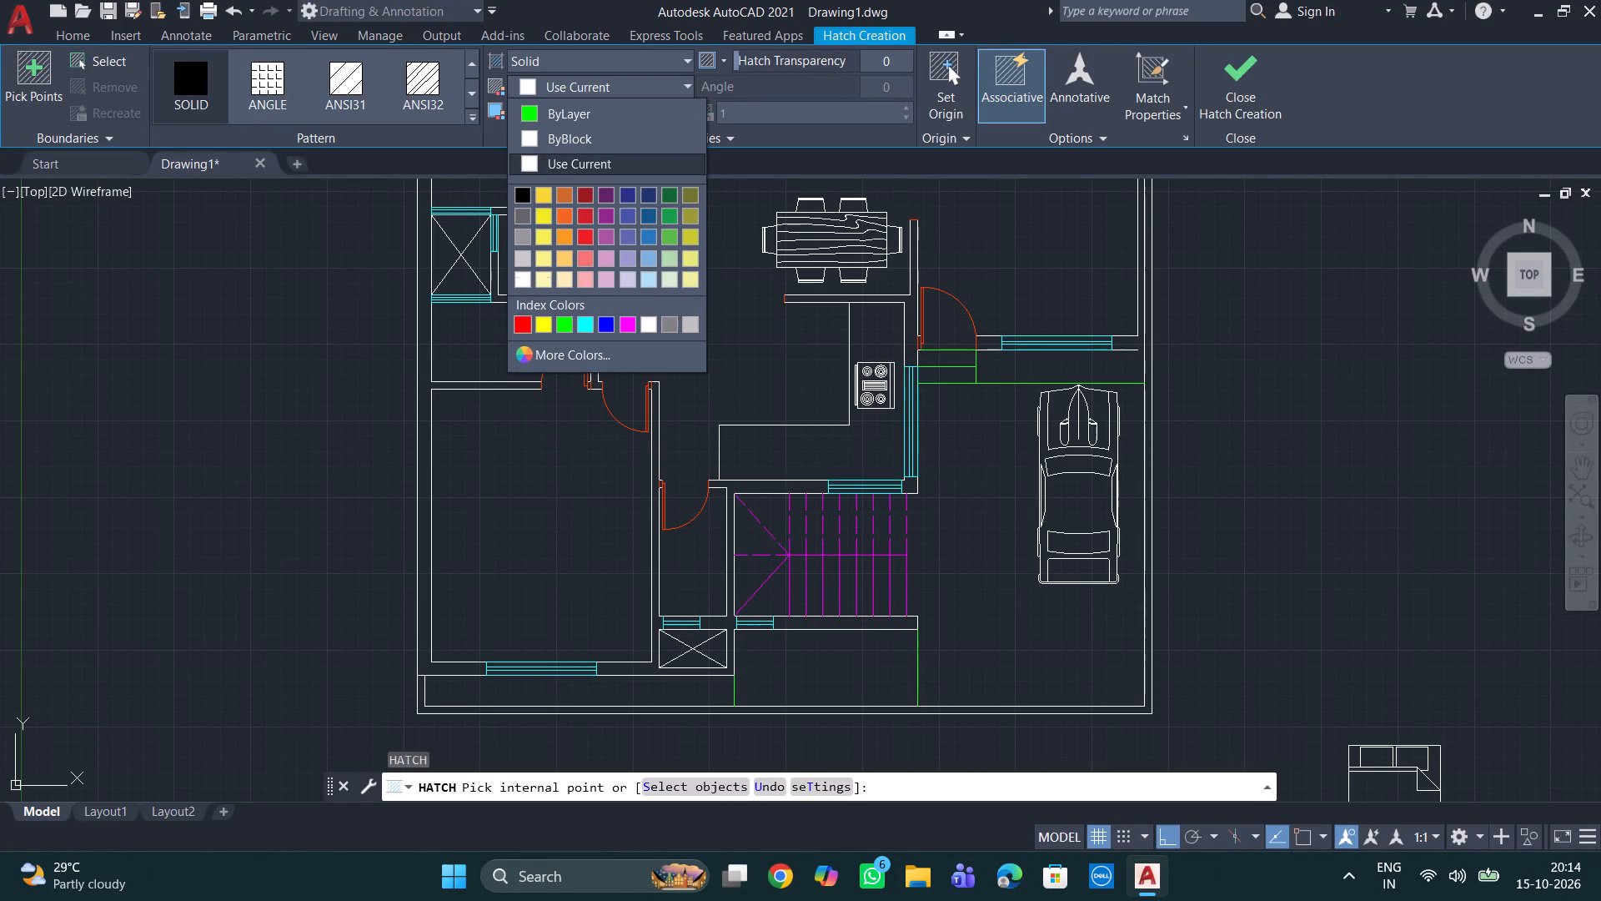
pyautogui.click(585, 234)
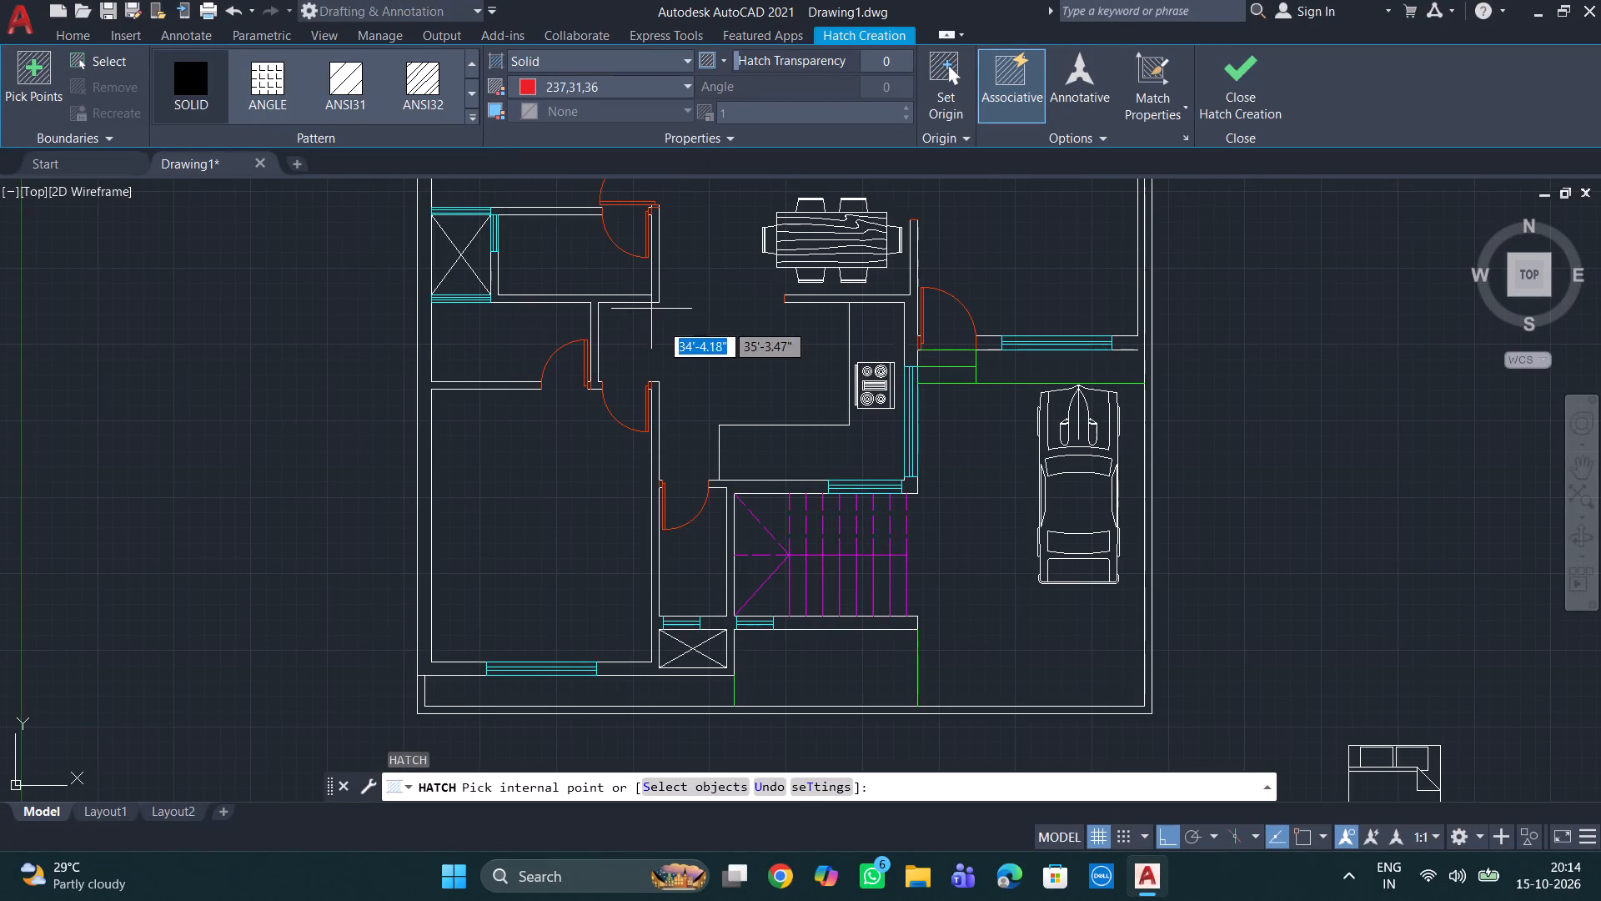
pyautogui.moveTo(504, 241); pyautogui.dragTo(604, 447, button='middle')
pyautogui.scroll(-2, 604, 447)
pyautogui.scroll(2, 610, 361)
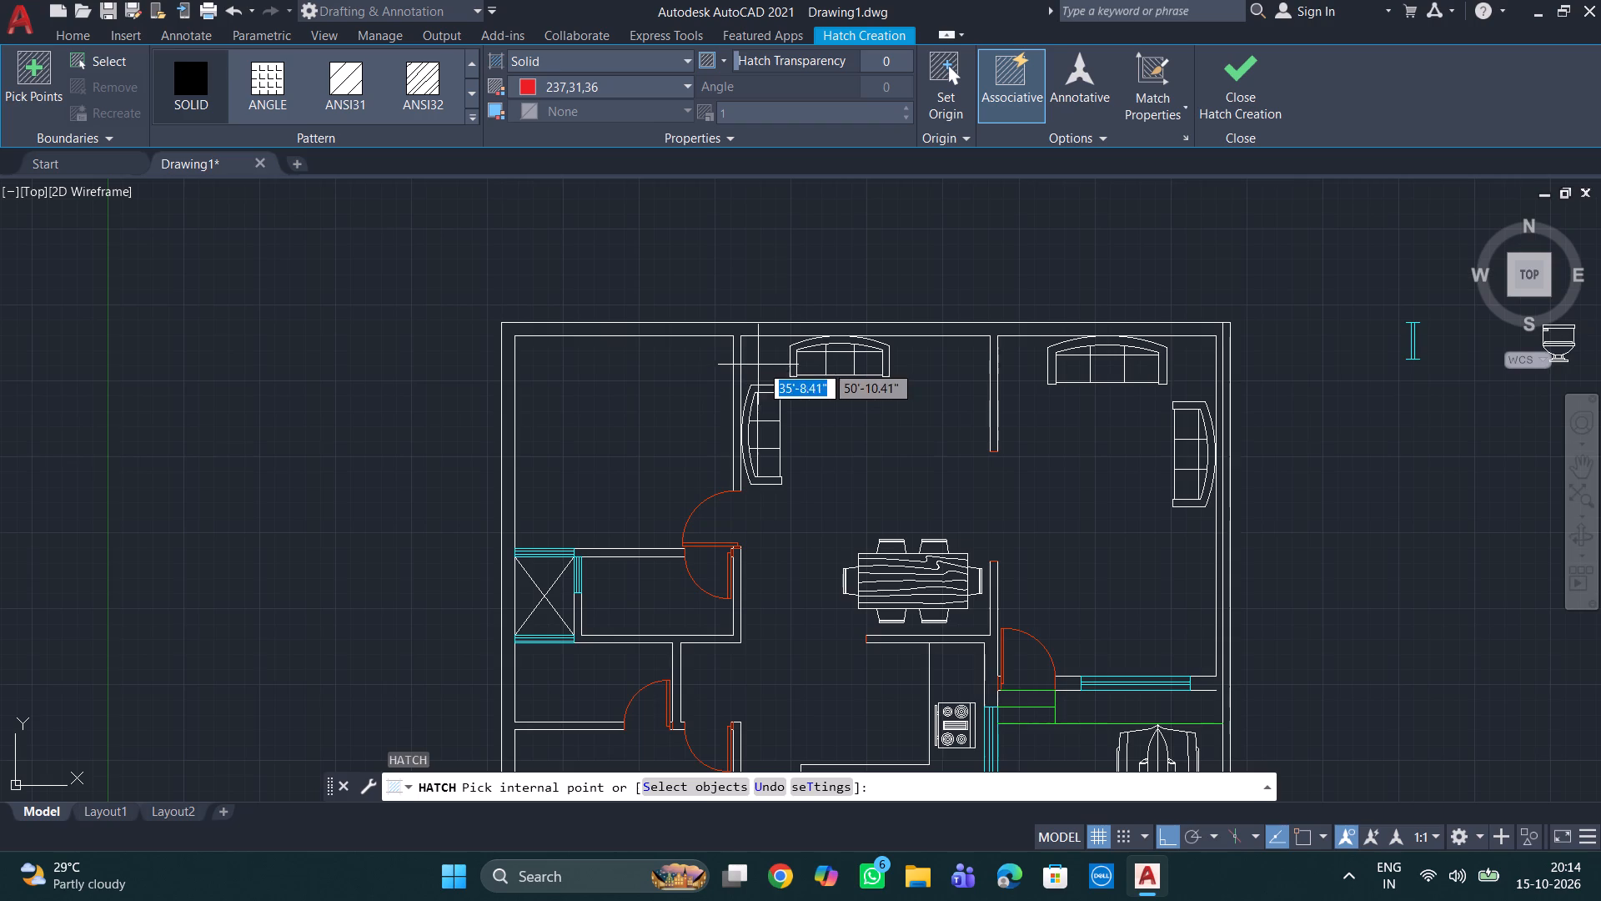
pyautogui.scroll(2, 728, 345)
pyautogui.click(714, 303)
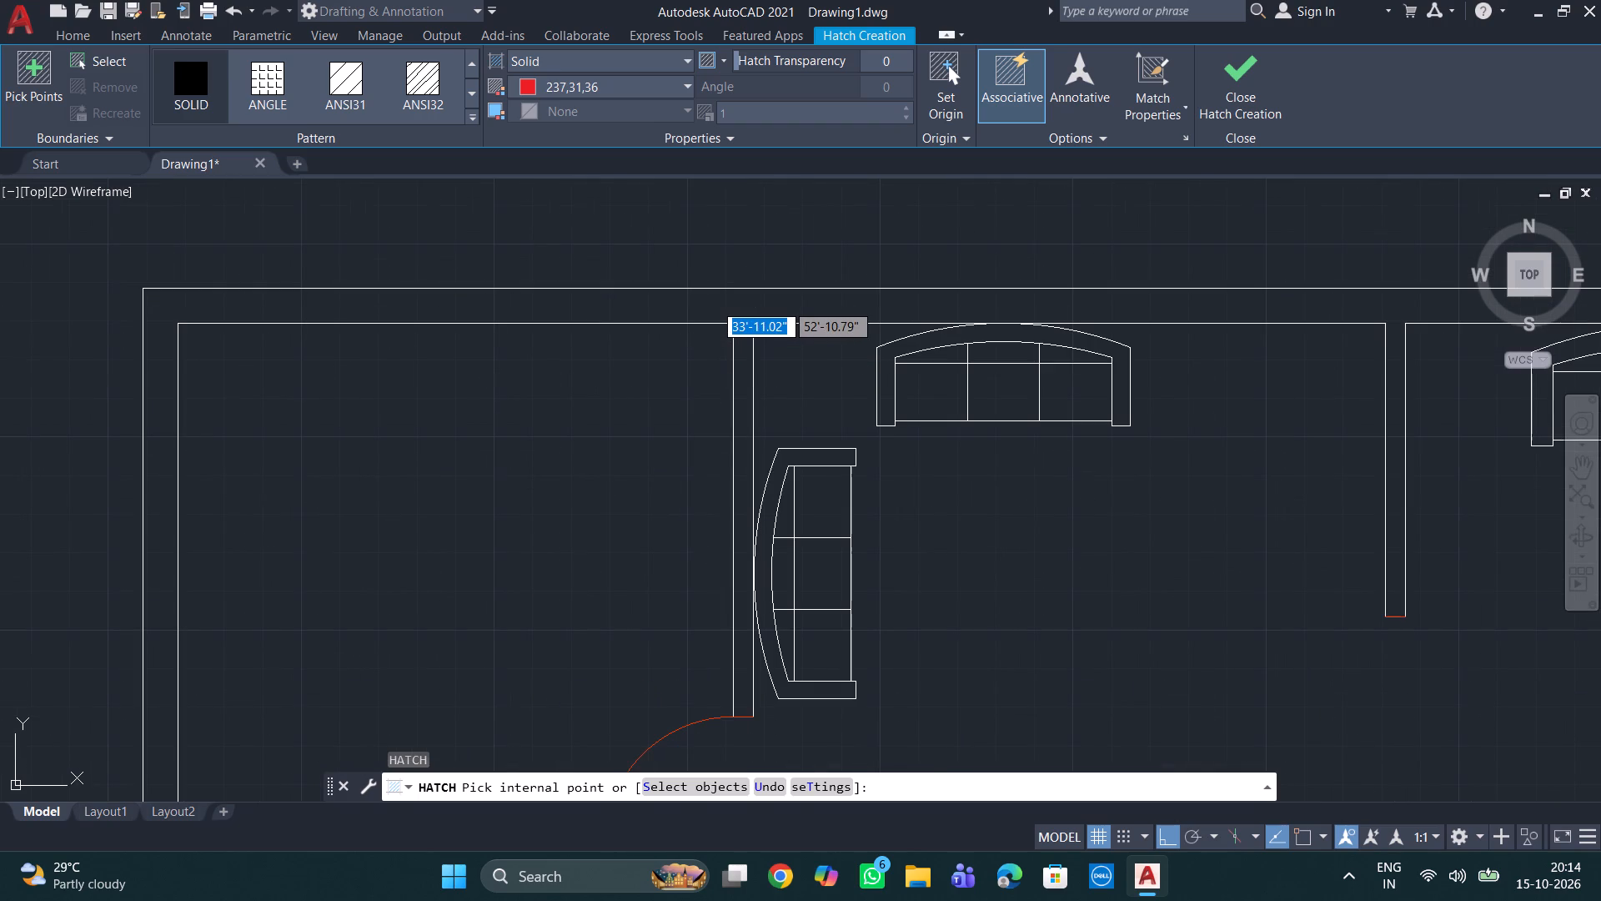
pyautogui.scroll(-3, 664, 324)
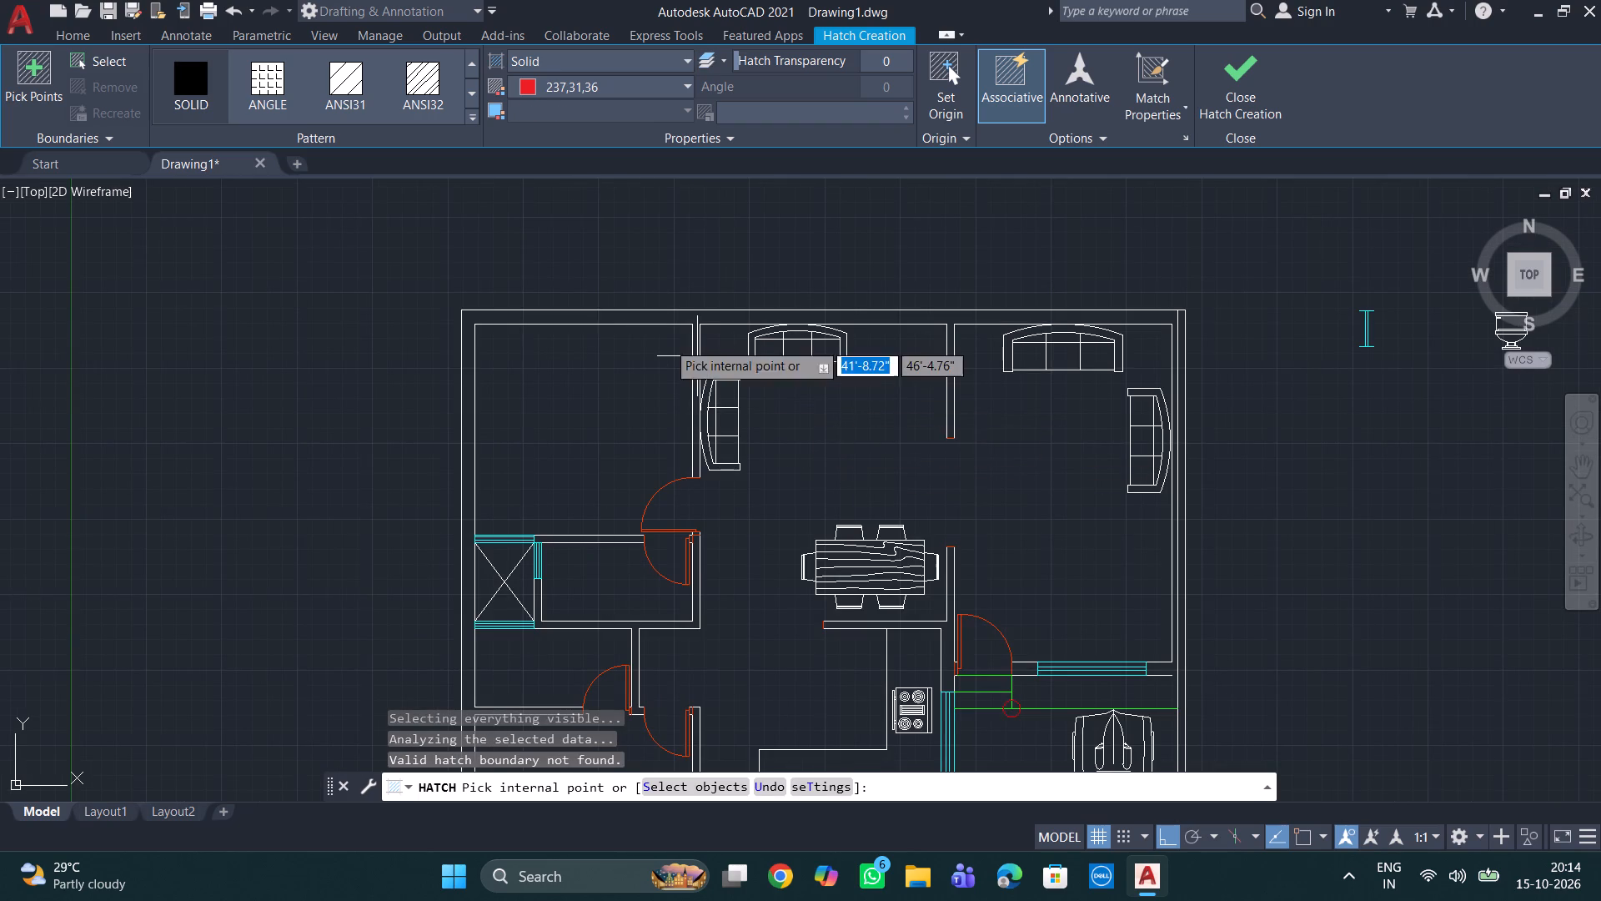
pyautogui.click(638, 318)
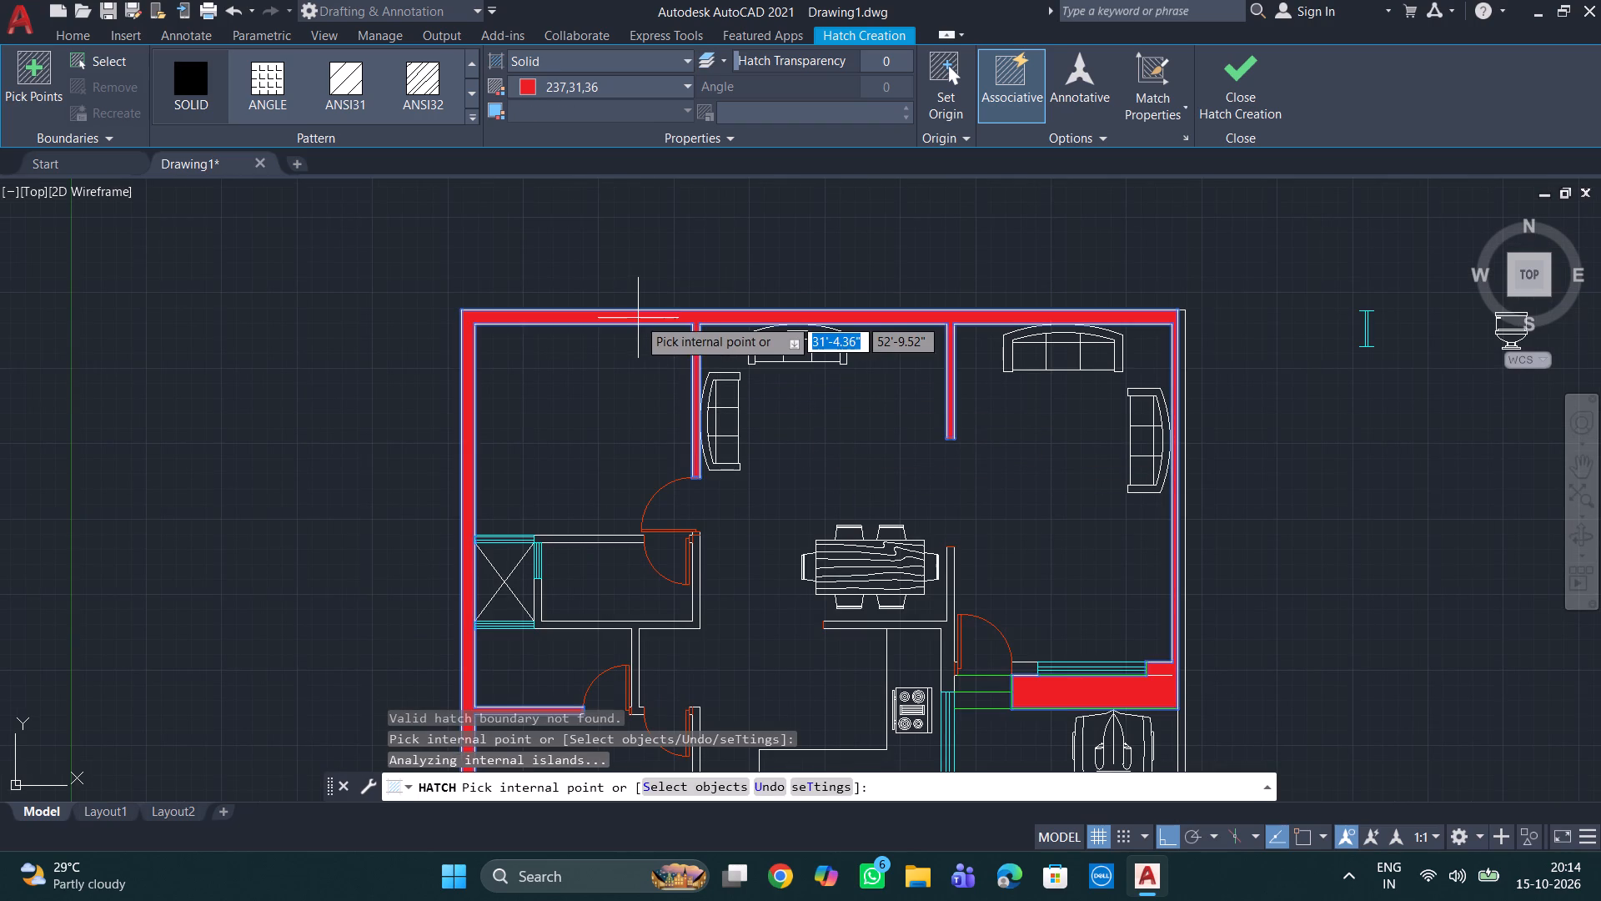
pyautogui.scroll(-3, 766, 436)
pyautogui.moveTo(805, 468); pyautogui.dragTo(775, 382, button='middle')
pyautogui.scroll(2, 739, 476)
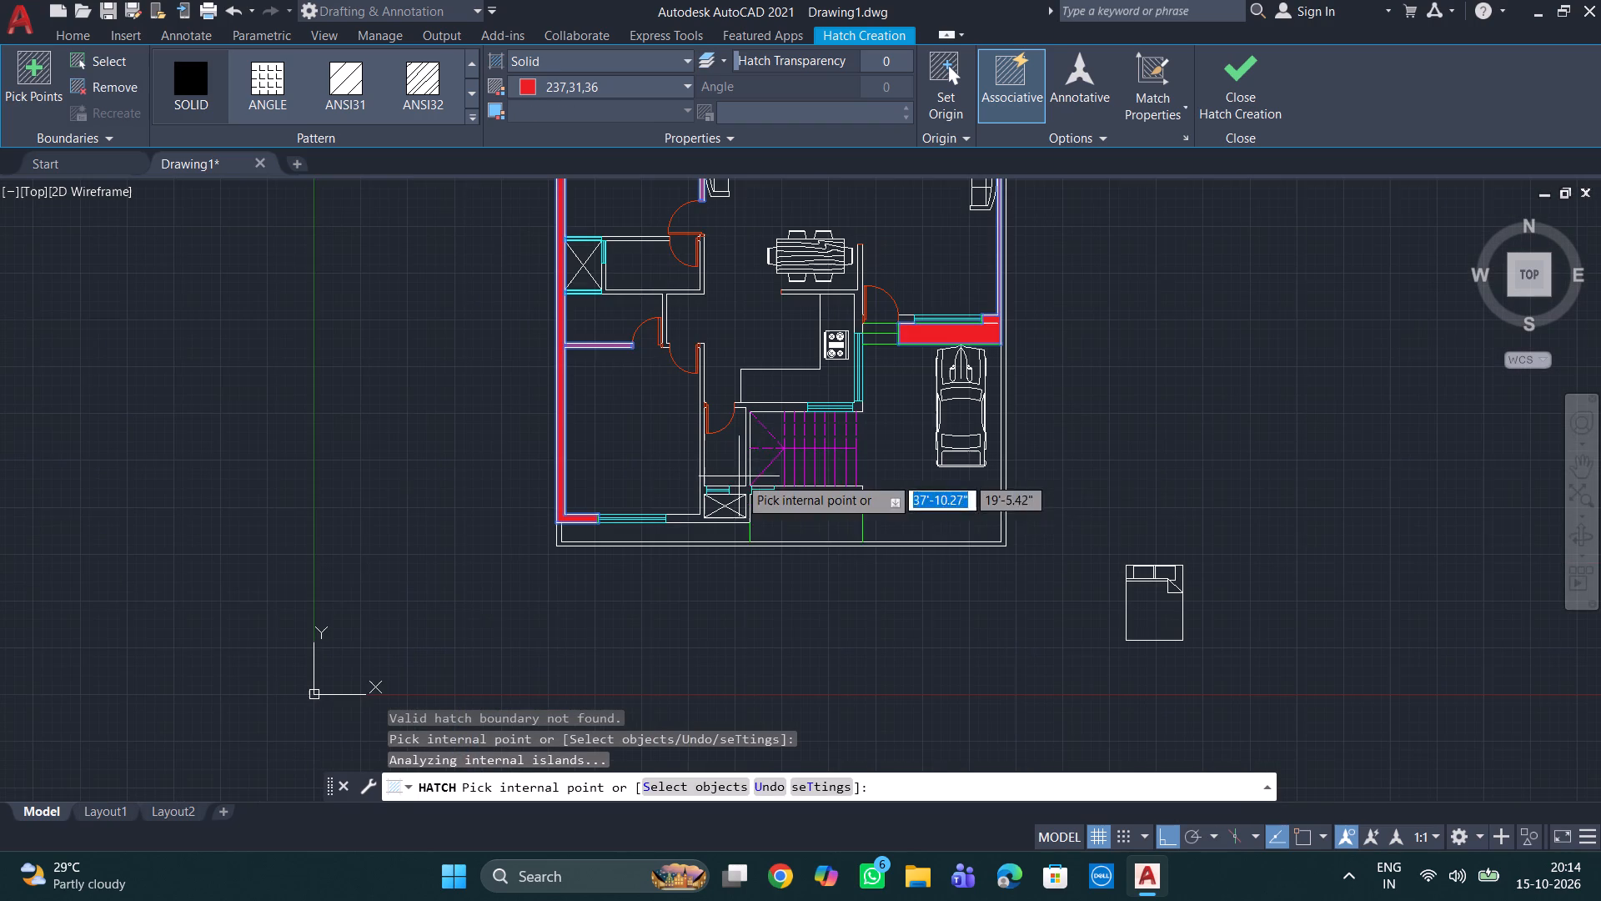
pyautogui.moveTo(902, 423); pyautogui.dragTo(871, 483, button='middle')
pyautogui.scroll(-1, 869, 486)
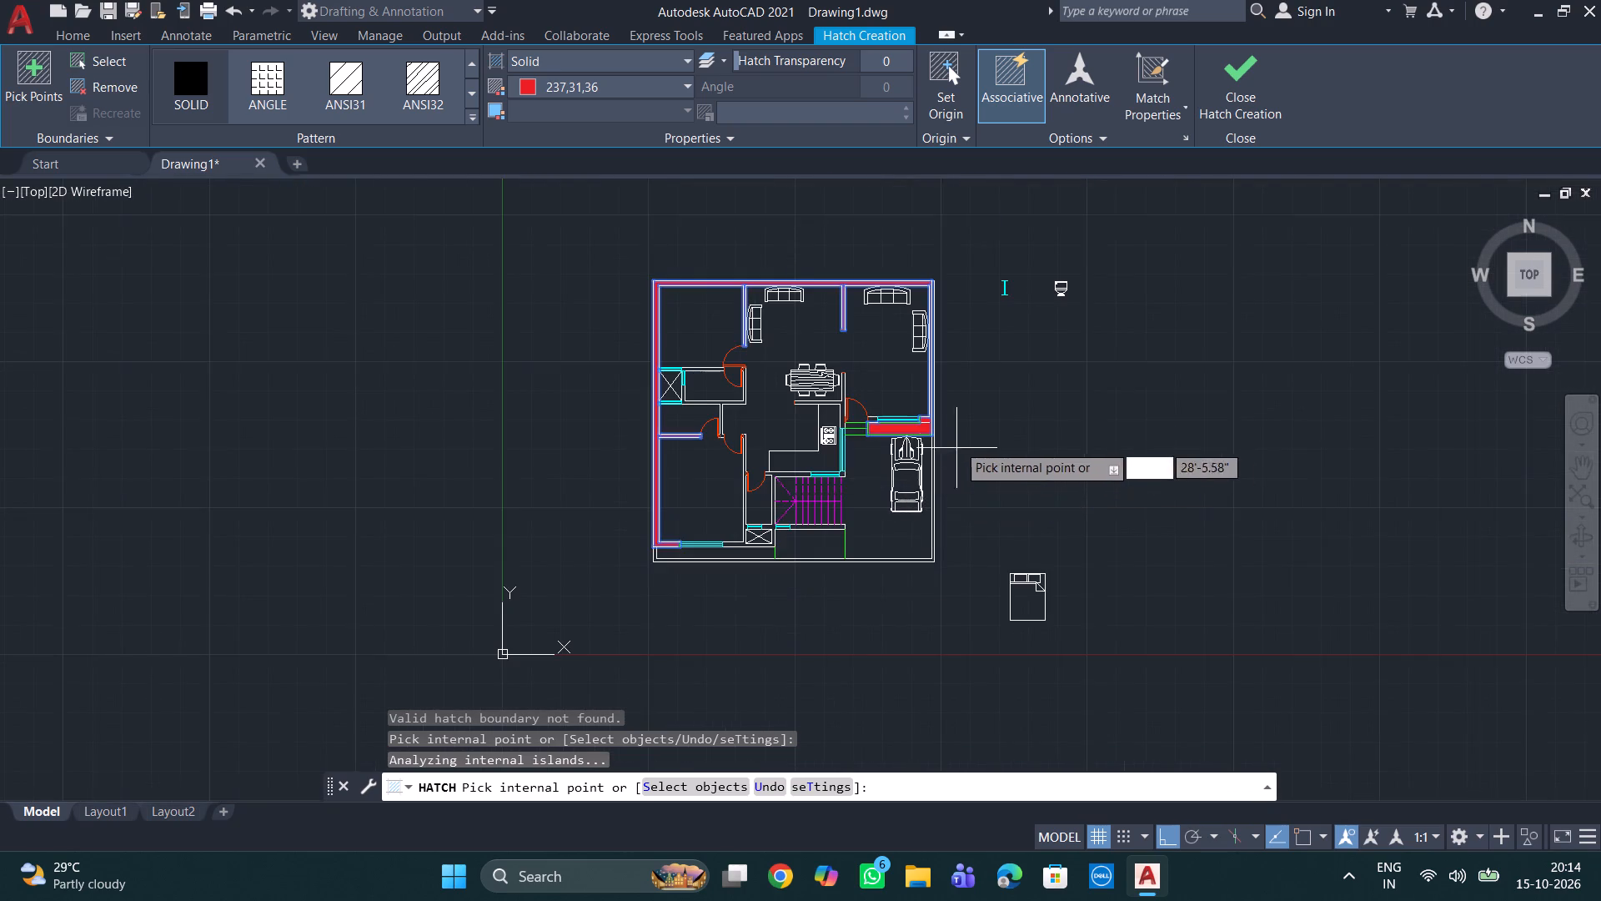
pyautogui.scroll(3, 959, 428)
pyautogui.scroll(-2, 949, 395)
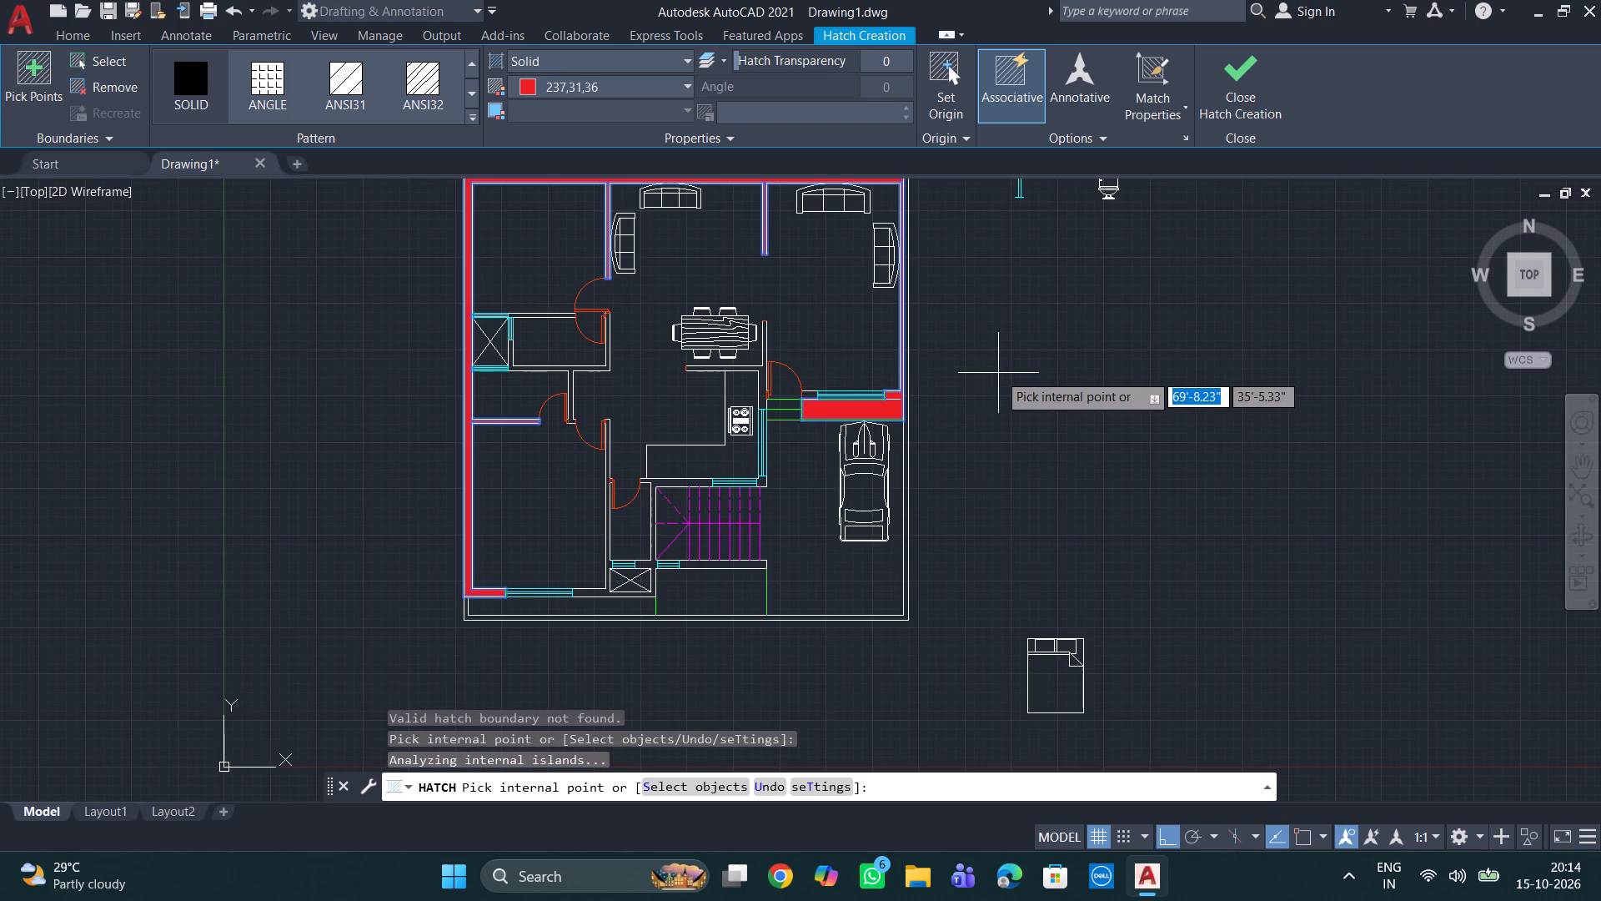
pyautogui.press('Escape')
# Extend the outer face line of the window wall north of the car east to the boundary wall's inner line.
pyautogui.scroll(4, 898, 390)
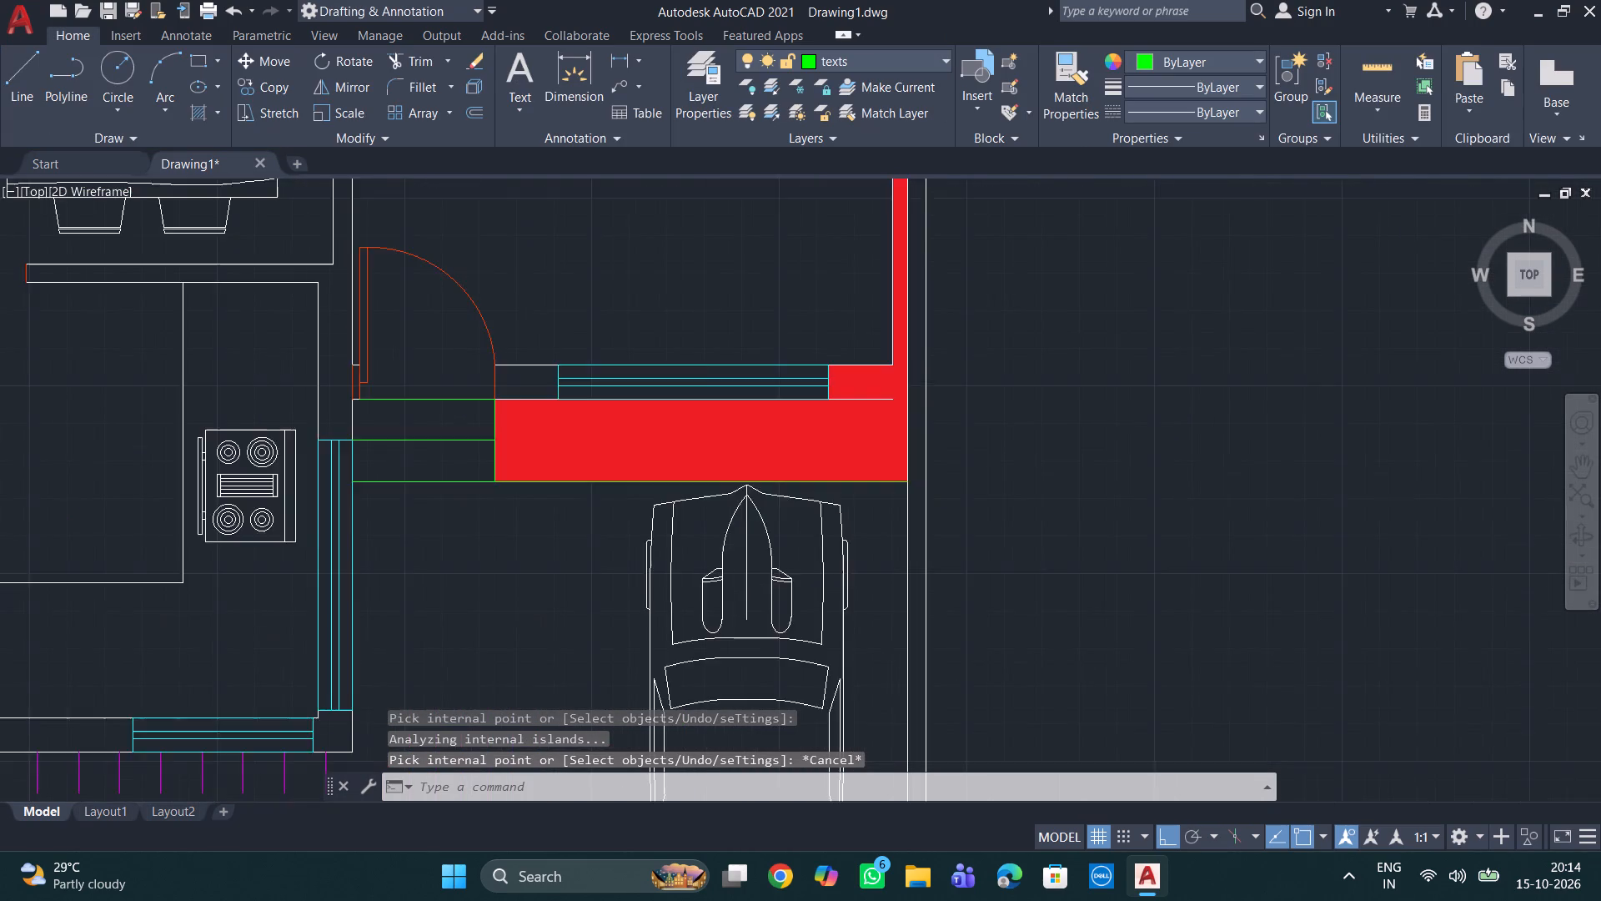
pyautogui.press('Escape')
pyautogui.press('Escape')
pyautogui.press('Escape')
pyautogui.press('Escape')
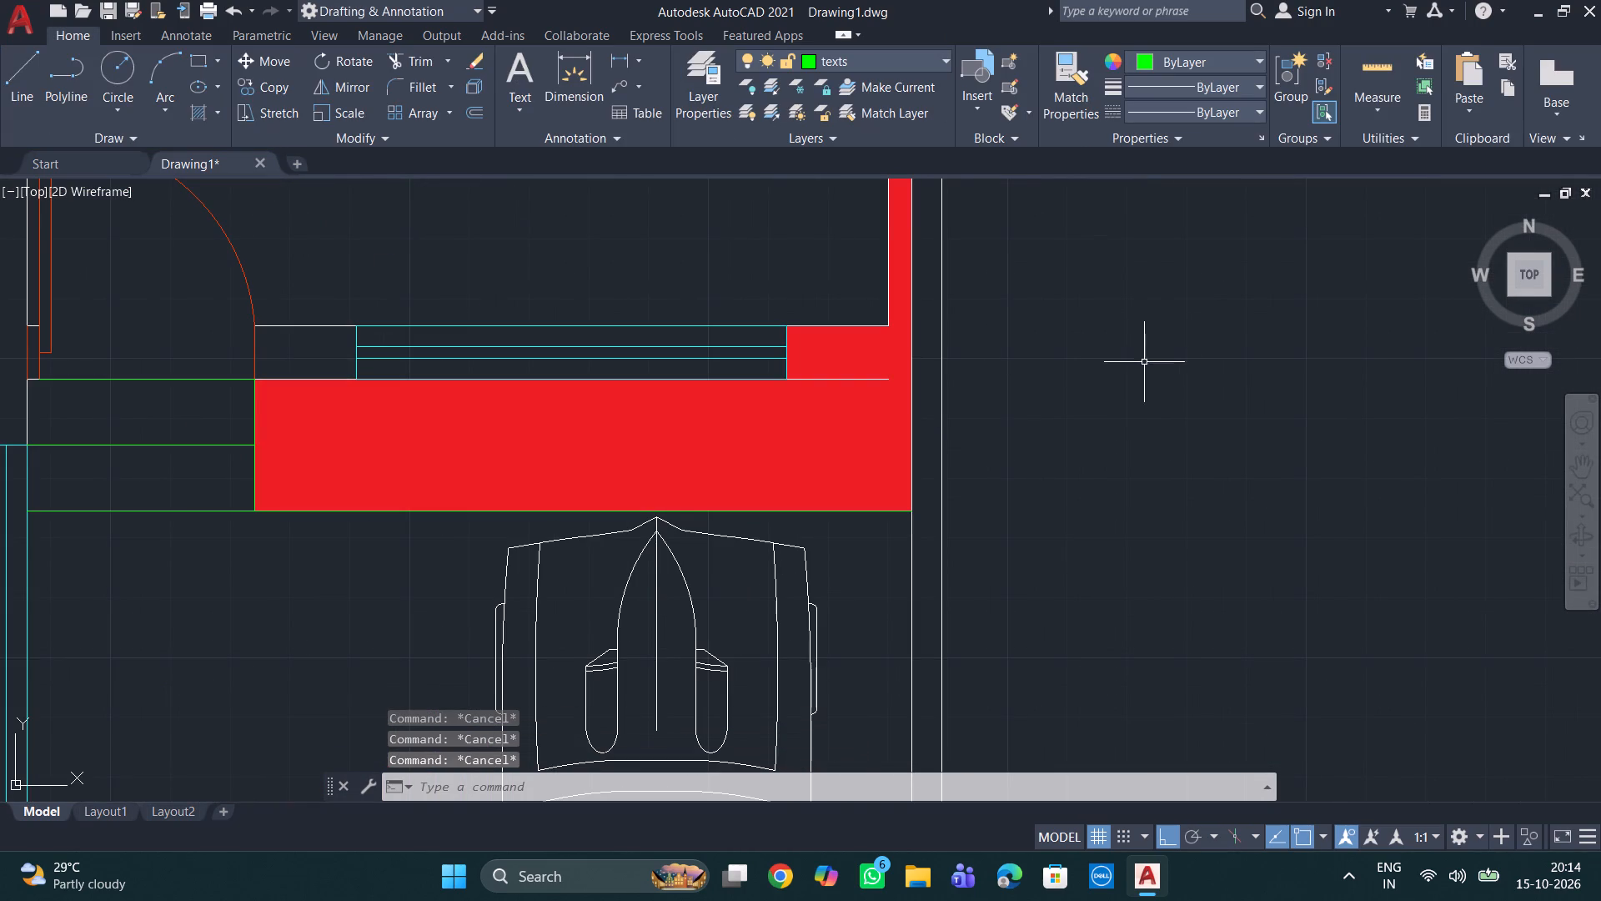
pyautogui.press('e')
pyautogui.press('x')
pyautogui.press('Return')
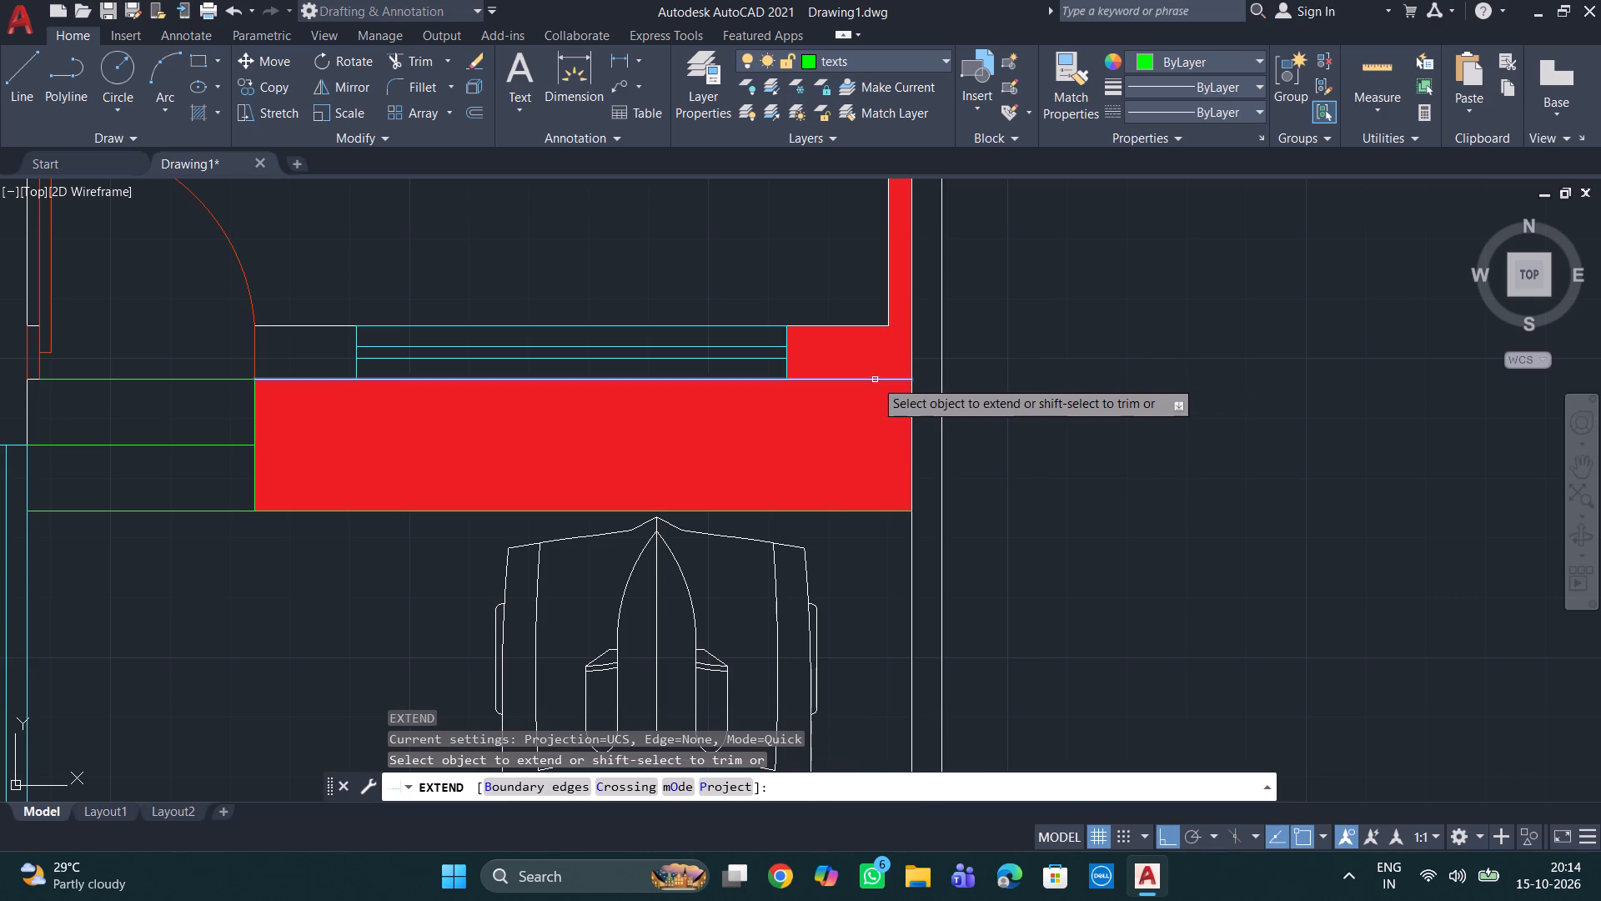
pyautogui.click(875, 380)
pyautogui.press('Escape')
pyautogui.press('Escape')
pyautogui.press('Escape')
pyautogui.press('Escape')
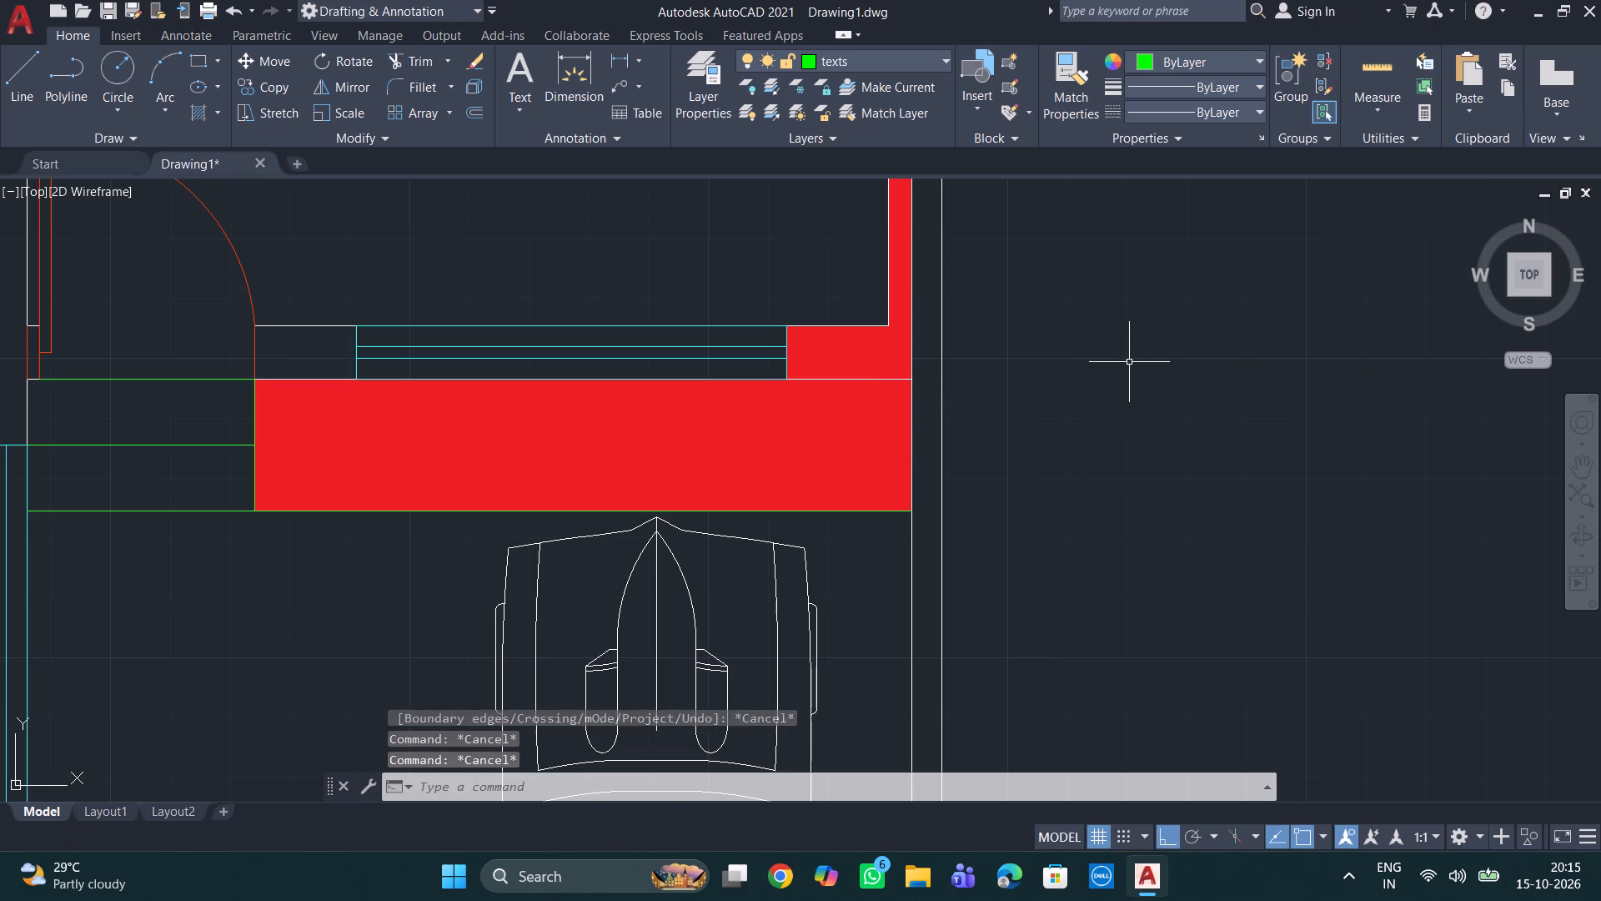
pyautogui.press('Escape')
pyautogui.press('Escape')
# Trim away the boundary wall's inner line along the east room, north of the extended wall face line.
pyautogui.scroll(1, 970, 408)
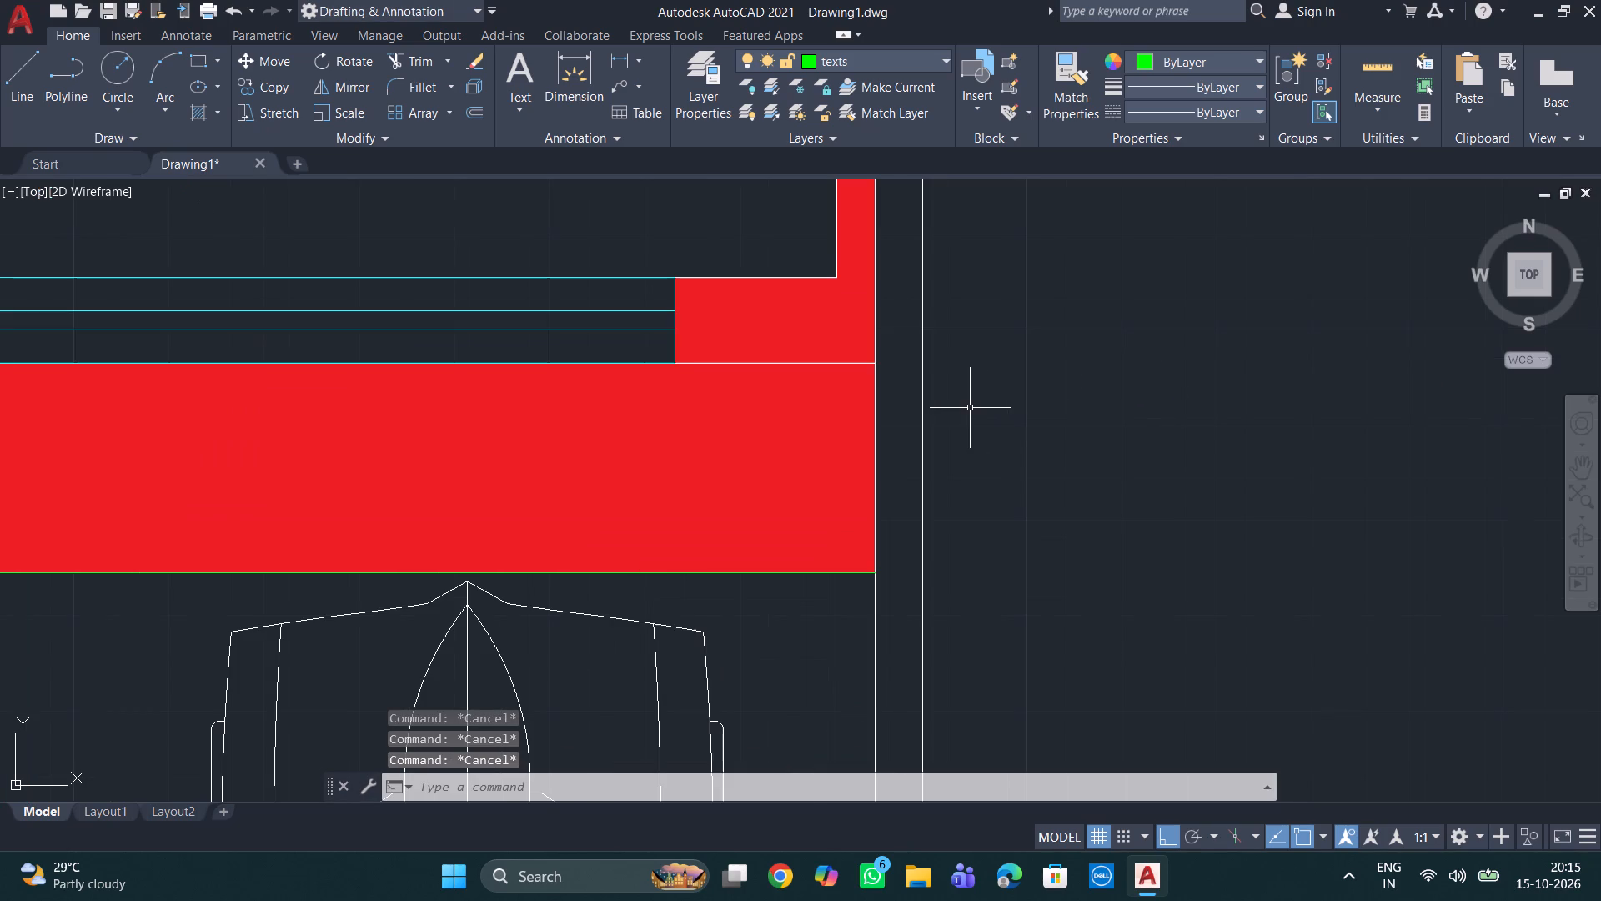
pyautogui.scroll(-2, 1038, 368)
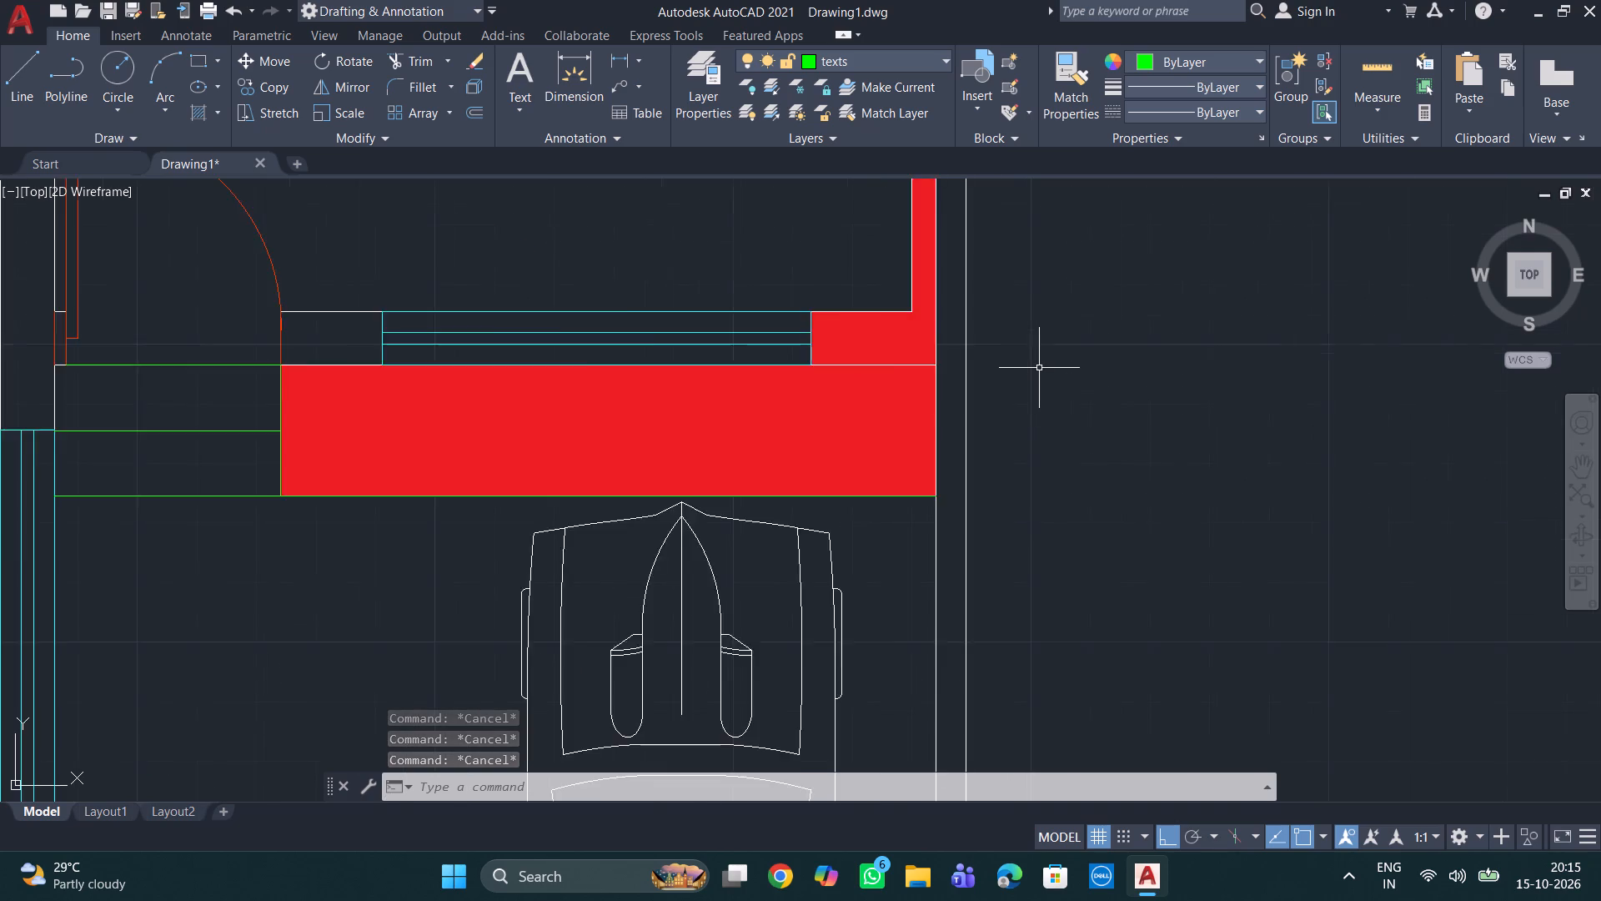
pyautogui.moveTo(1039, 366); pyautogui.dragTo(956, 486, button='middle')
pyautogui.scroll(-2, 1039, 366)
pyautogui.moveTo(1006, 458); pyautogui.dragTo(961, 514, button='middle')
pyautogui.scroll(-1, 1006, 458)
pyautogui.scroll(1, 962, 506)
pyautogui.press('Escape')
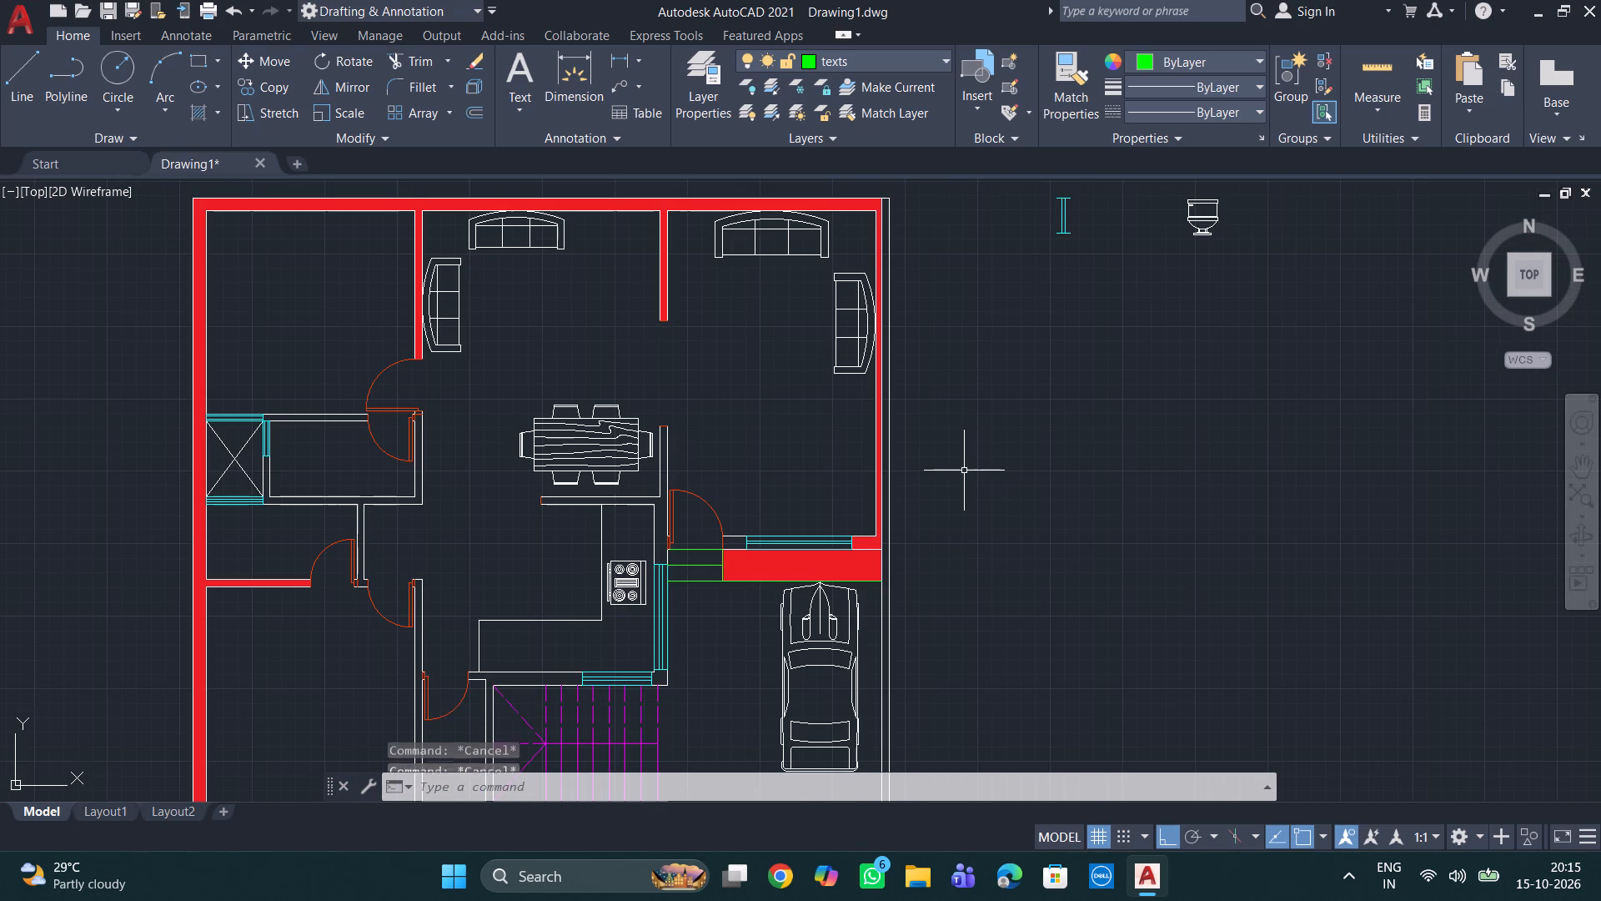
pyautogui.press('Escape')
pyautogui.press('Escape')
pyautogui.press('Escape')
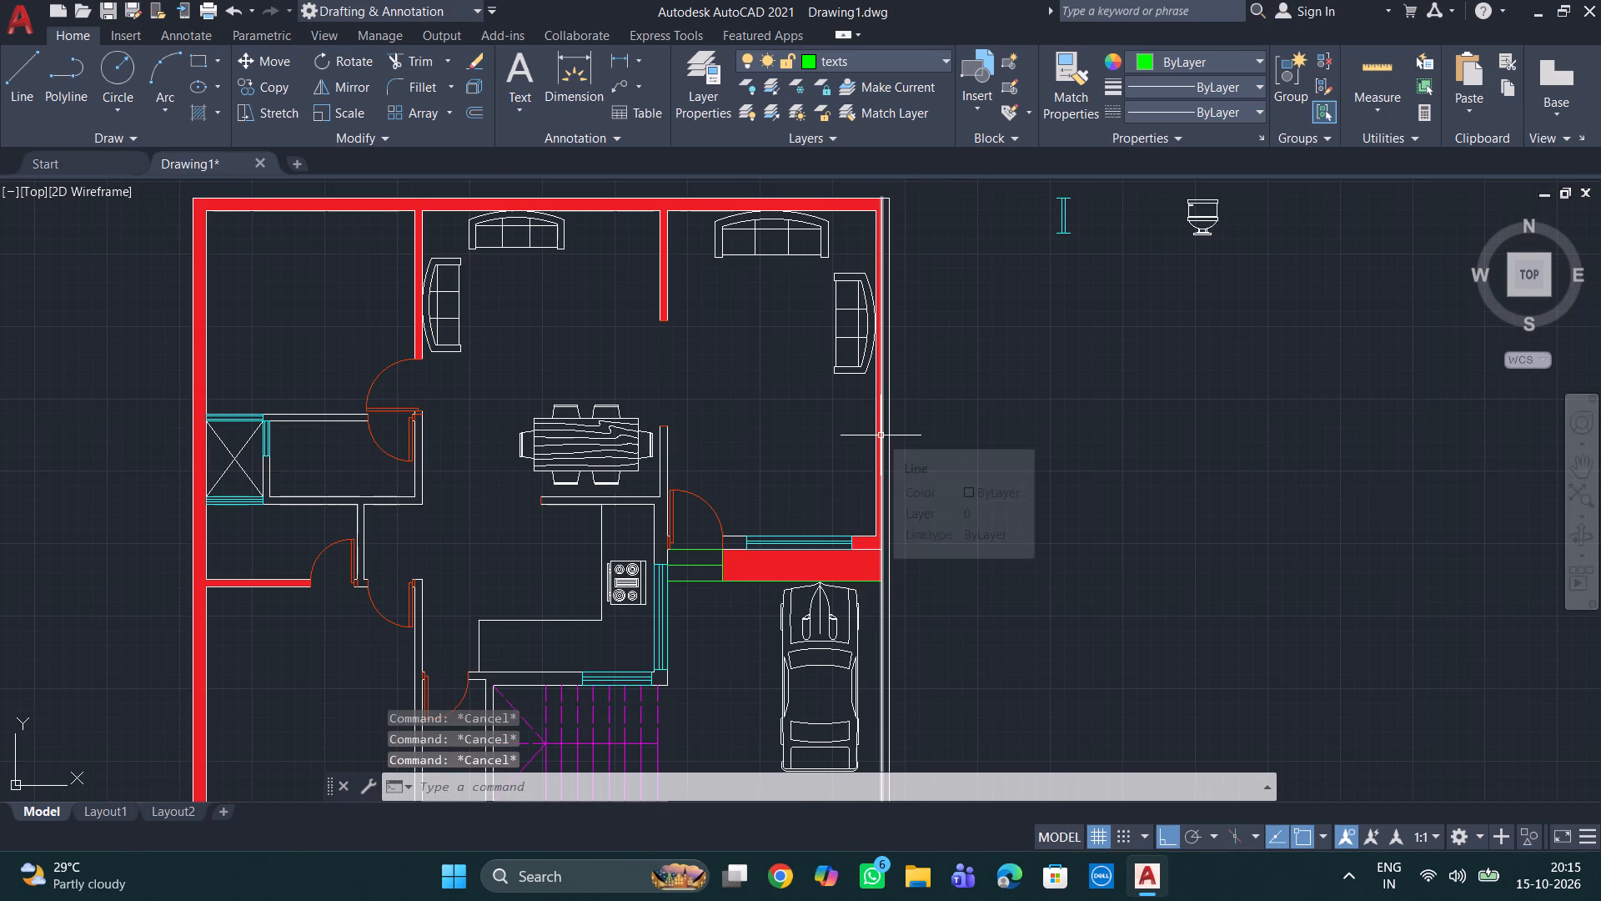
pyautogui.press('Escape')
pyautogui.press('t')
pyautogui.press('r')
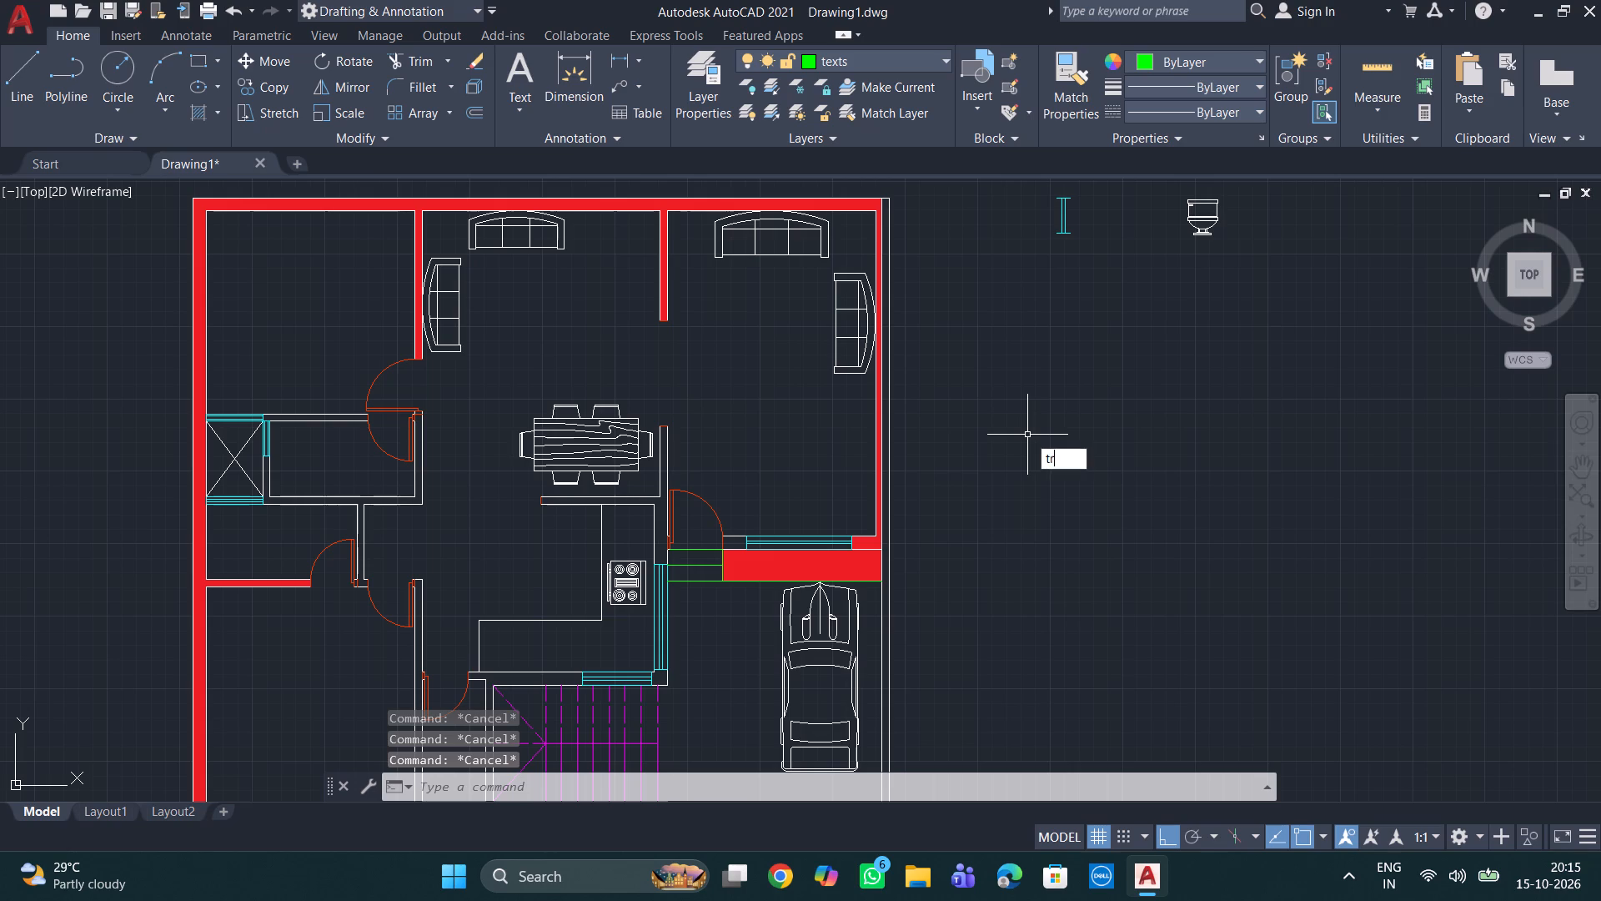
pyautogui.press('Return')
pyautogui.press('Return')
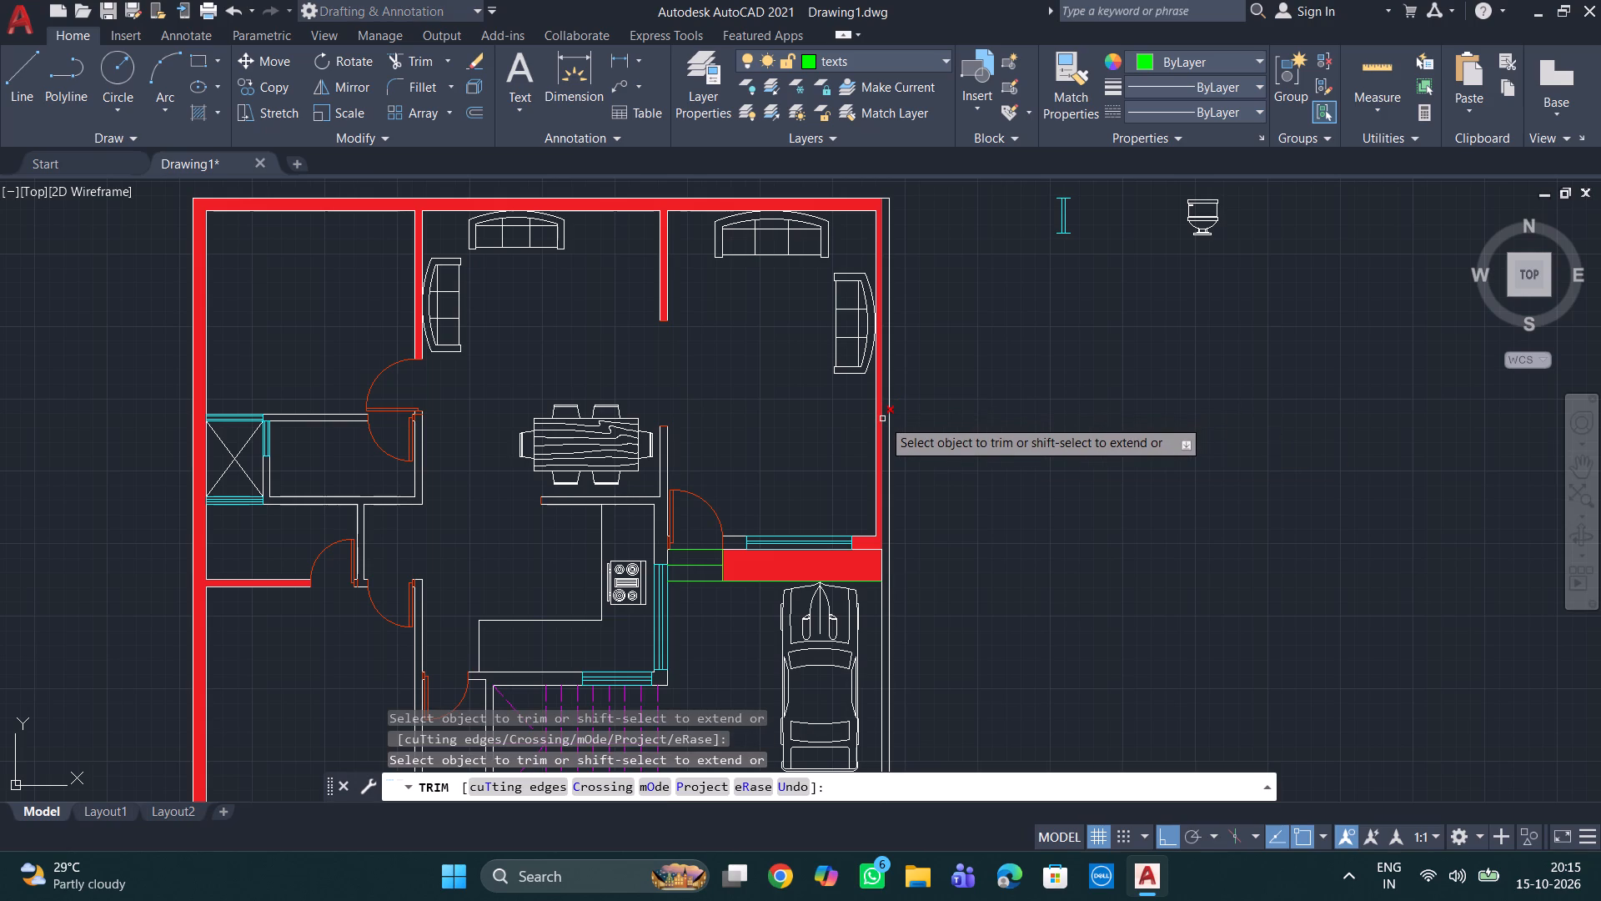
pyautogui.click(882, 419)
pyautogui.scroll(2, 951, 547)
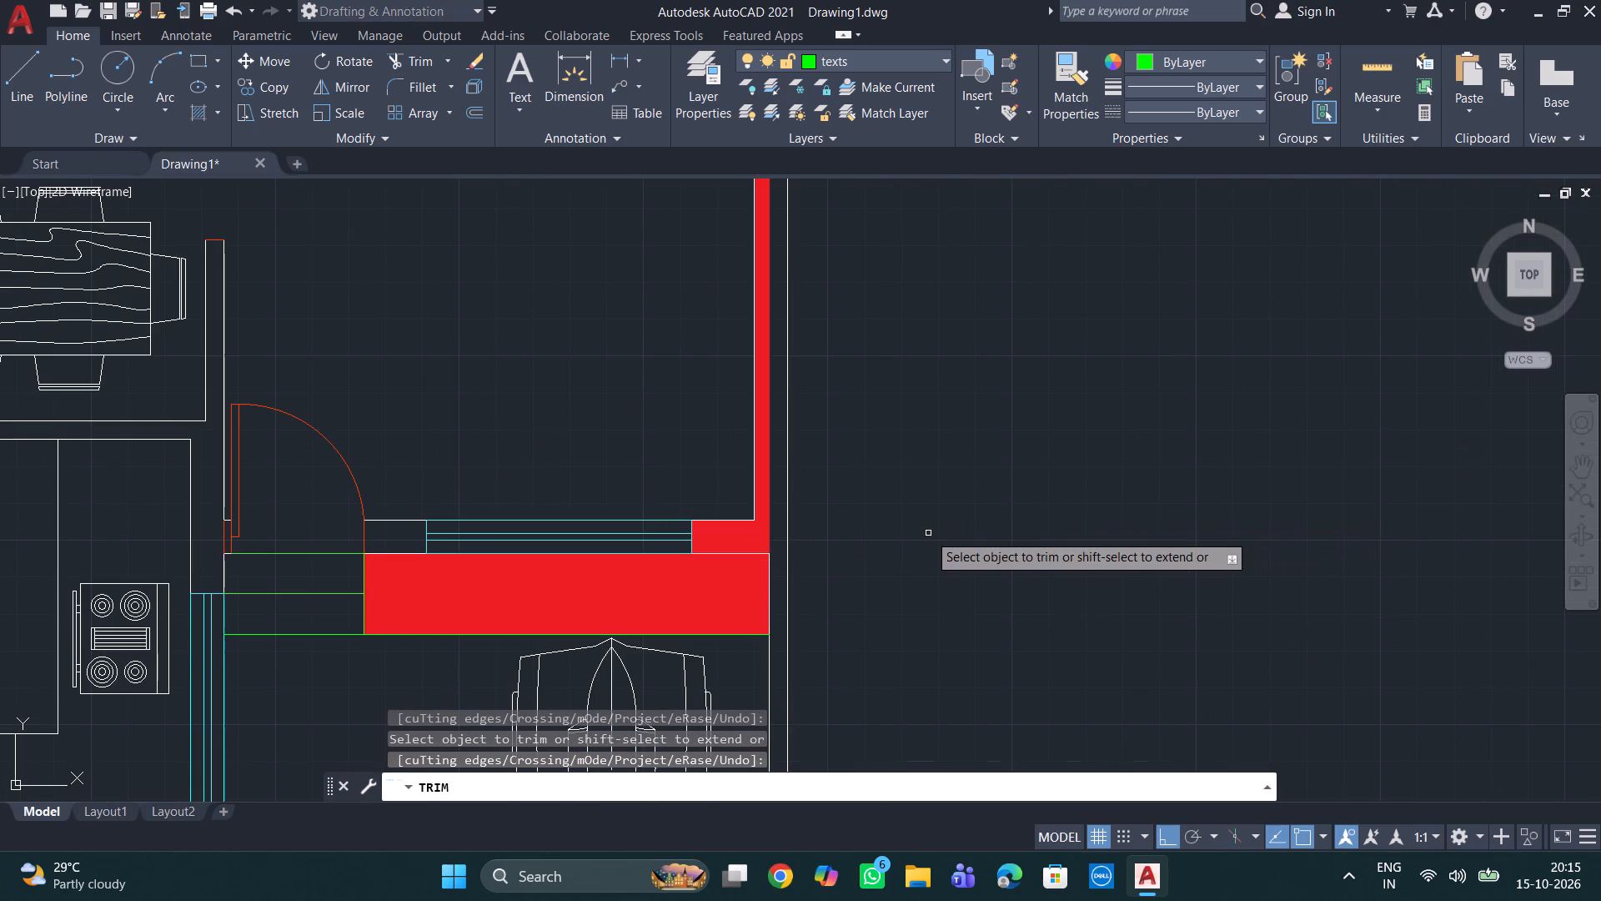
pyautogui.press('Escape')
pyautogui.press('Escape')
pyautogui.press('Escape')
# Extend the window wall's outer face line further east to the boundary wall's outermost line.
pyautogui.press('e')
pyautogui.press('x')
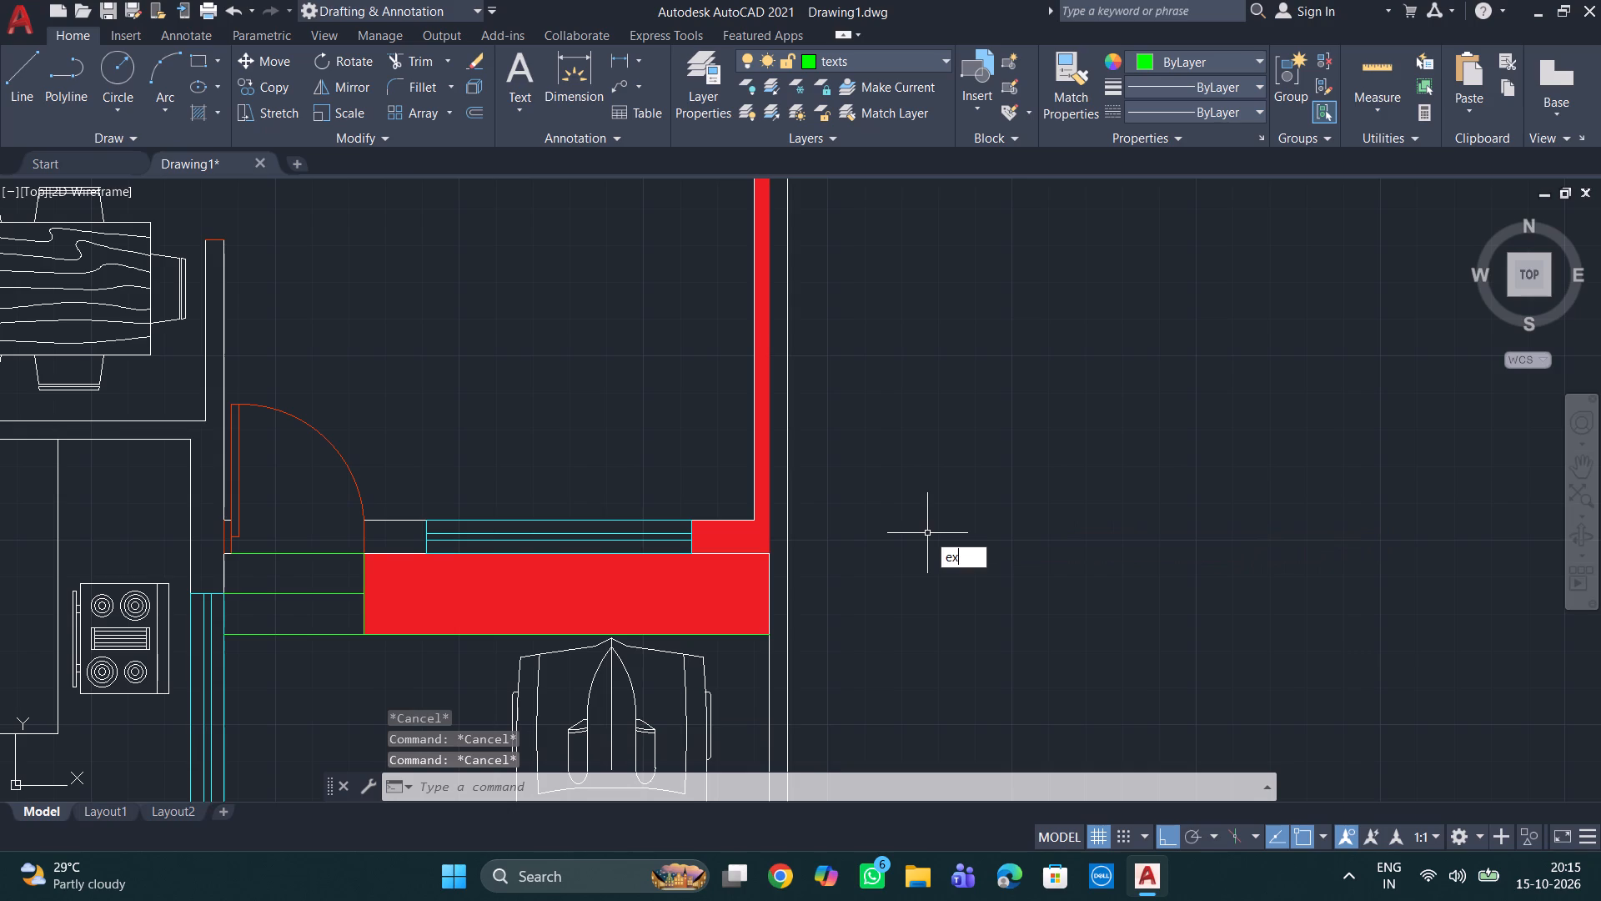
pyautogui.press('Return')
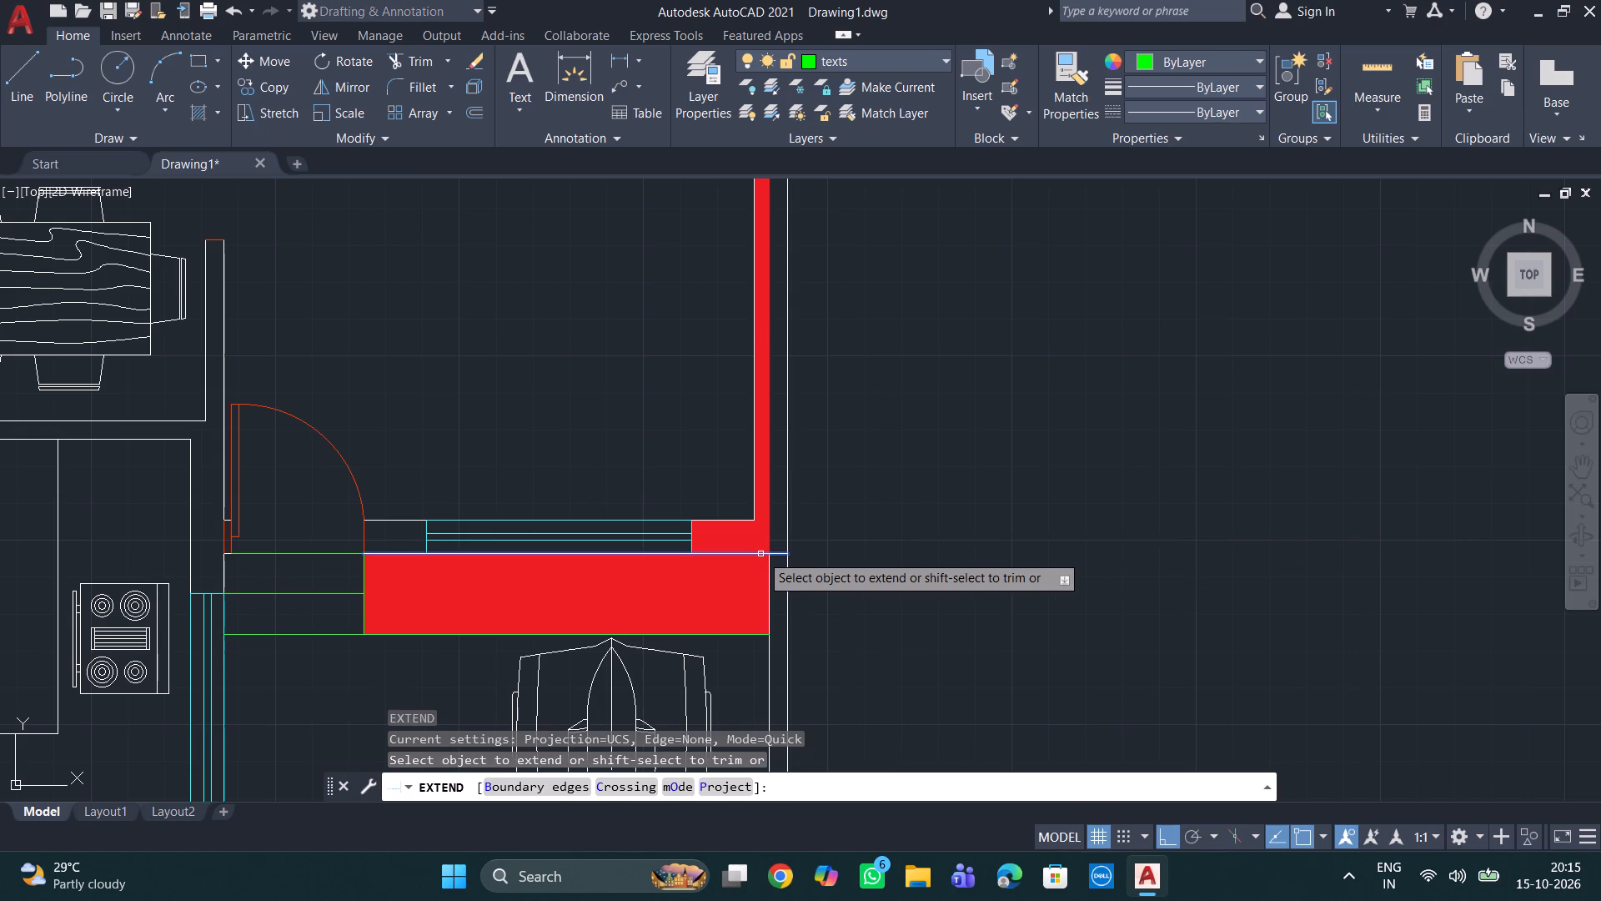
pyautogui.click(760, 554)
pyautogui.press('Escape')
pyautogui.press('Escape')
pyautogui.press('Escape')
pyautogui.scroll(-2, 879, 501)
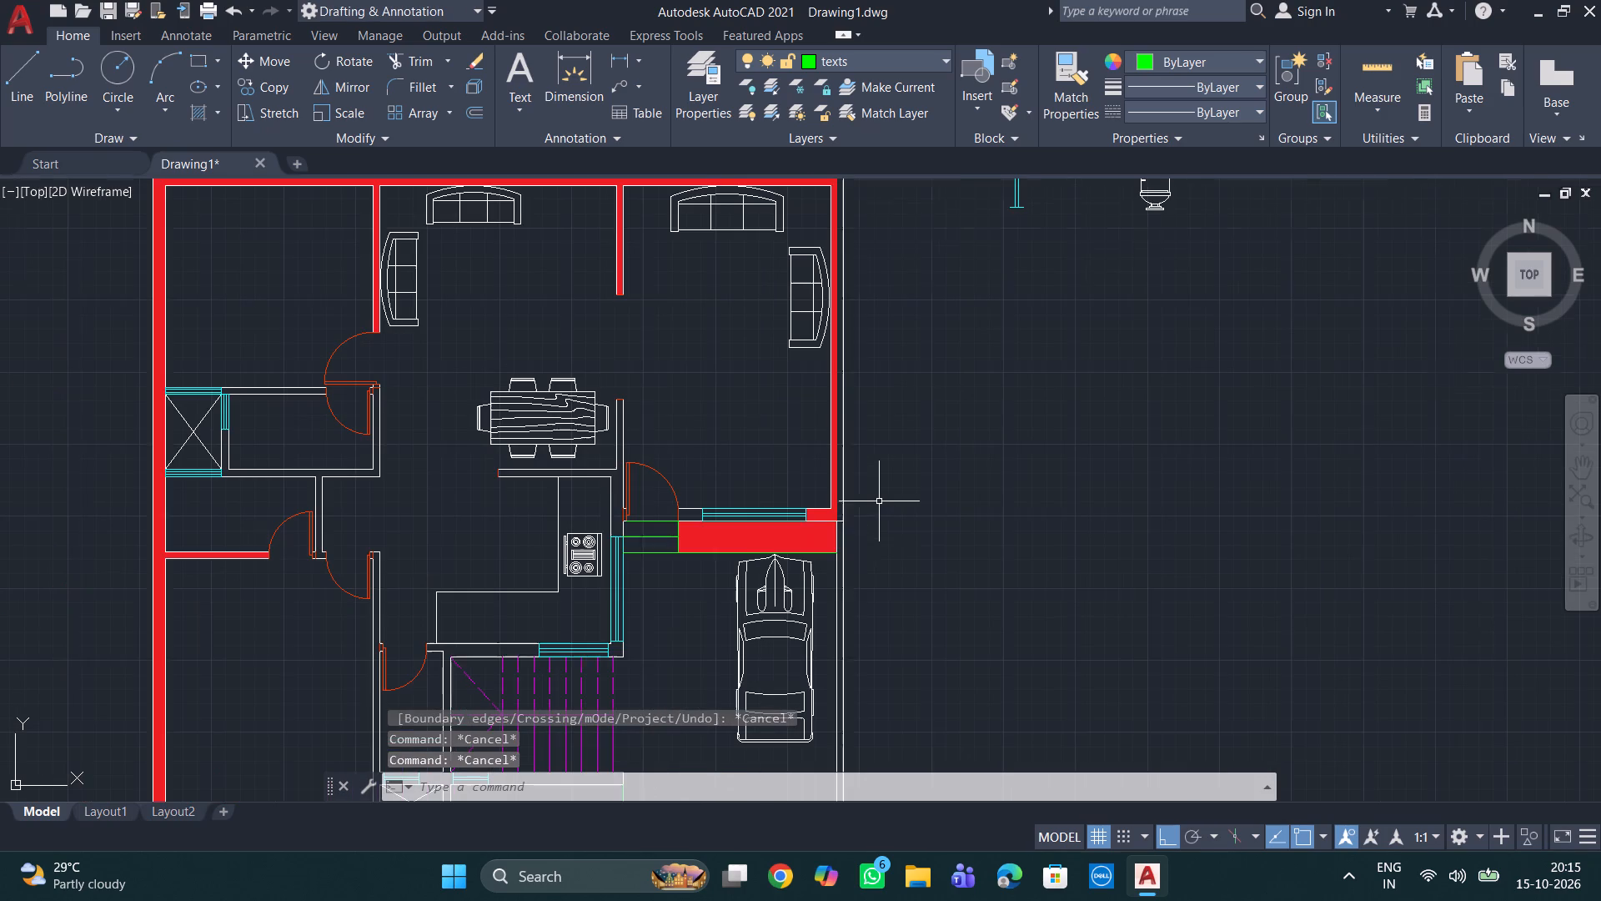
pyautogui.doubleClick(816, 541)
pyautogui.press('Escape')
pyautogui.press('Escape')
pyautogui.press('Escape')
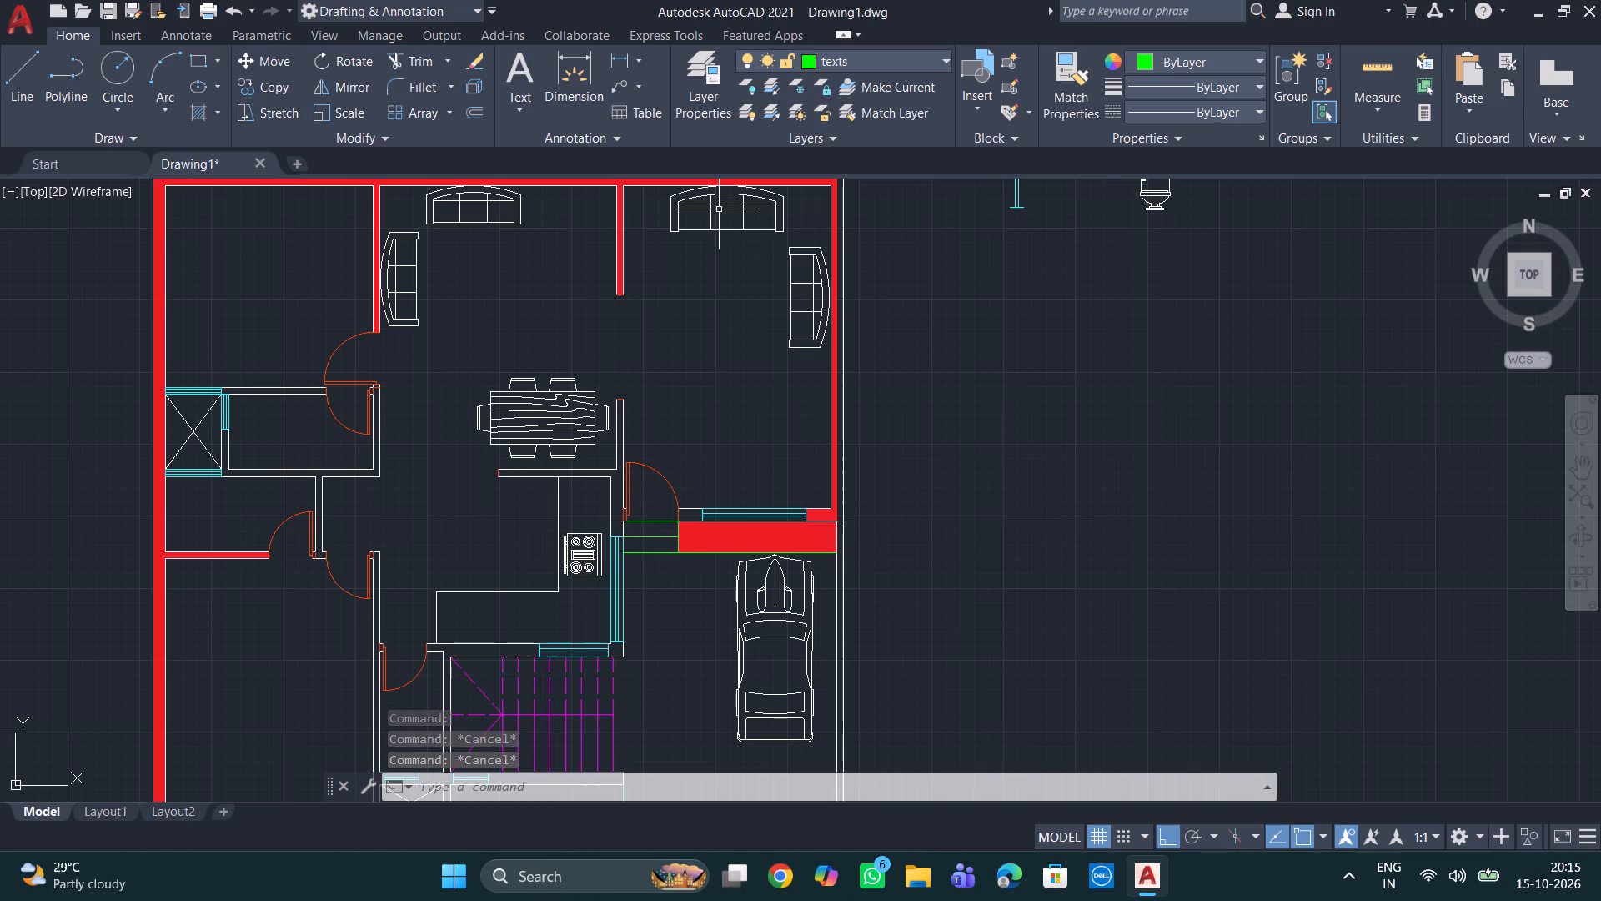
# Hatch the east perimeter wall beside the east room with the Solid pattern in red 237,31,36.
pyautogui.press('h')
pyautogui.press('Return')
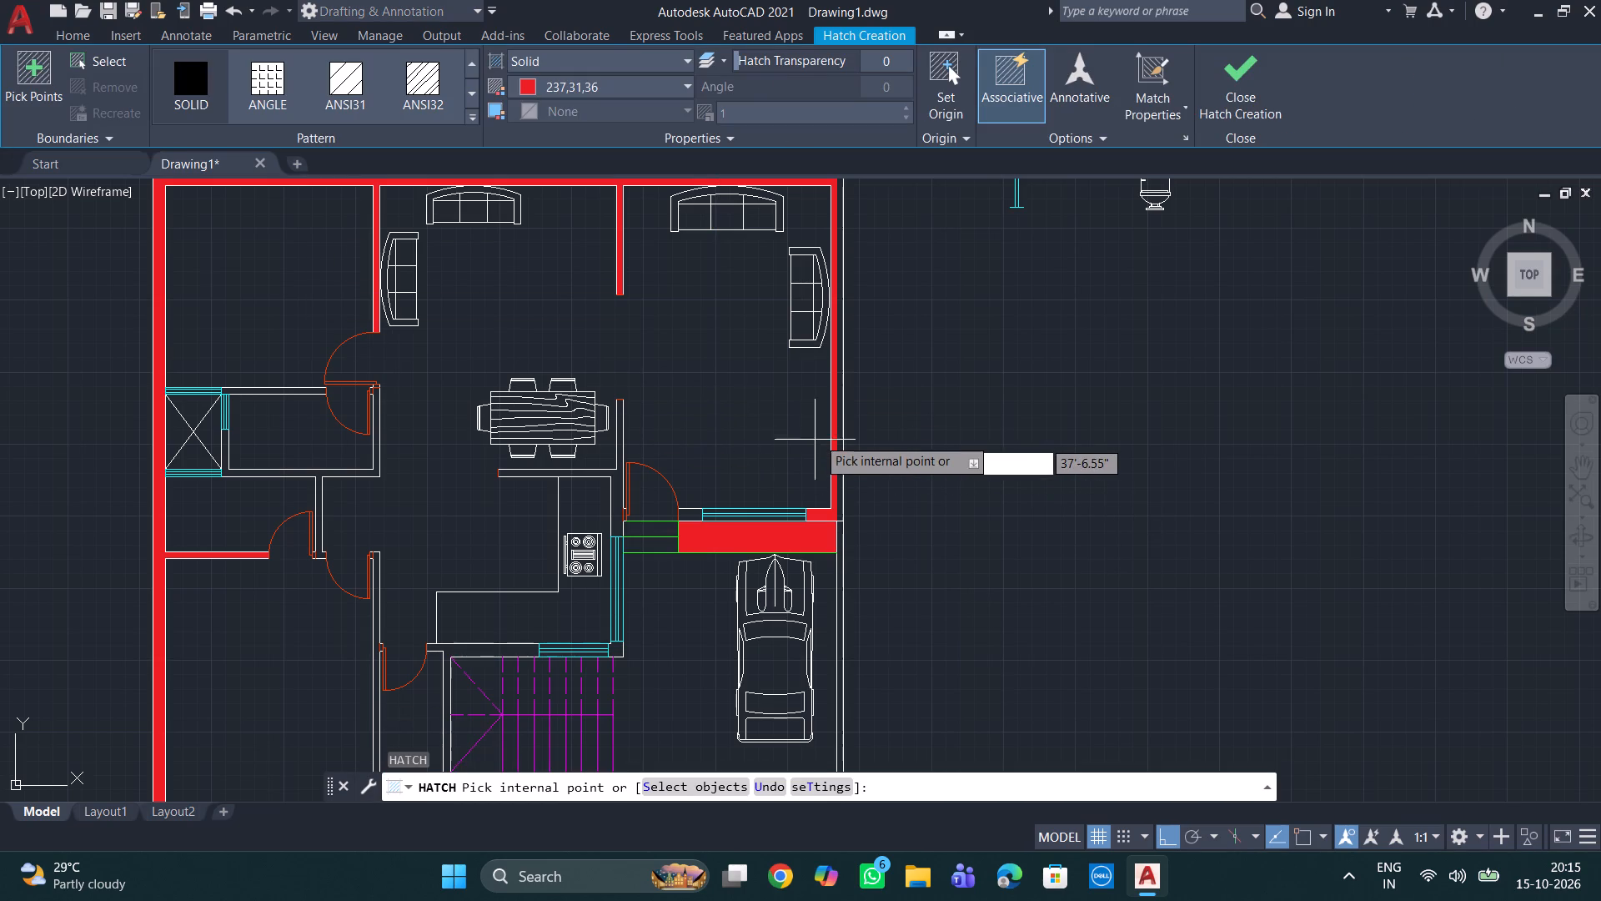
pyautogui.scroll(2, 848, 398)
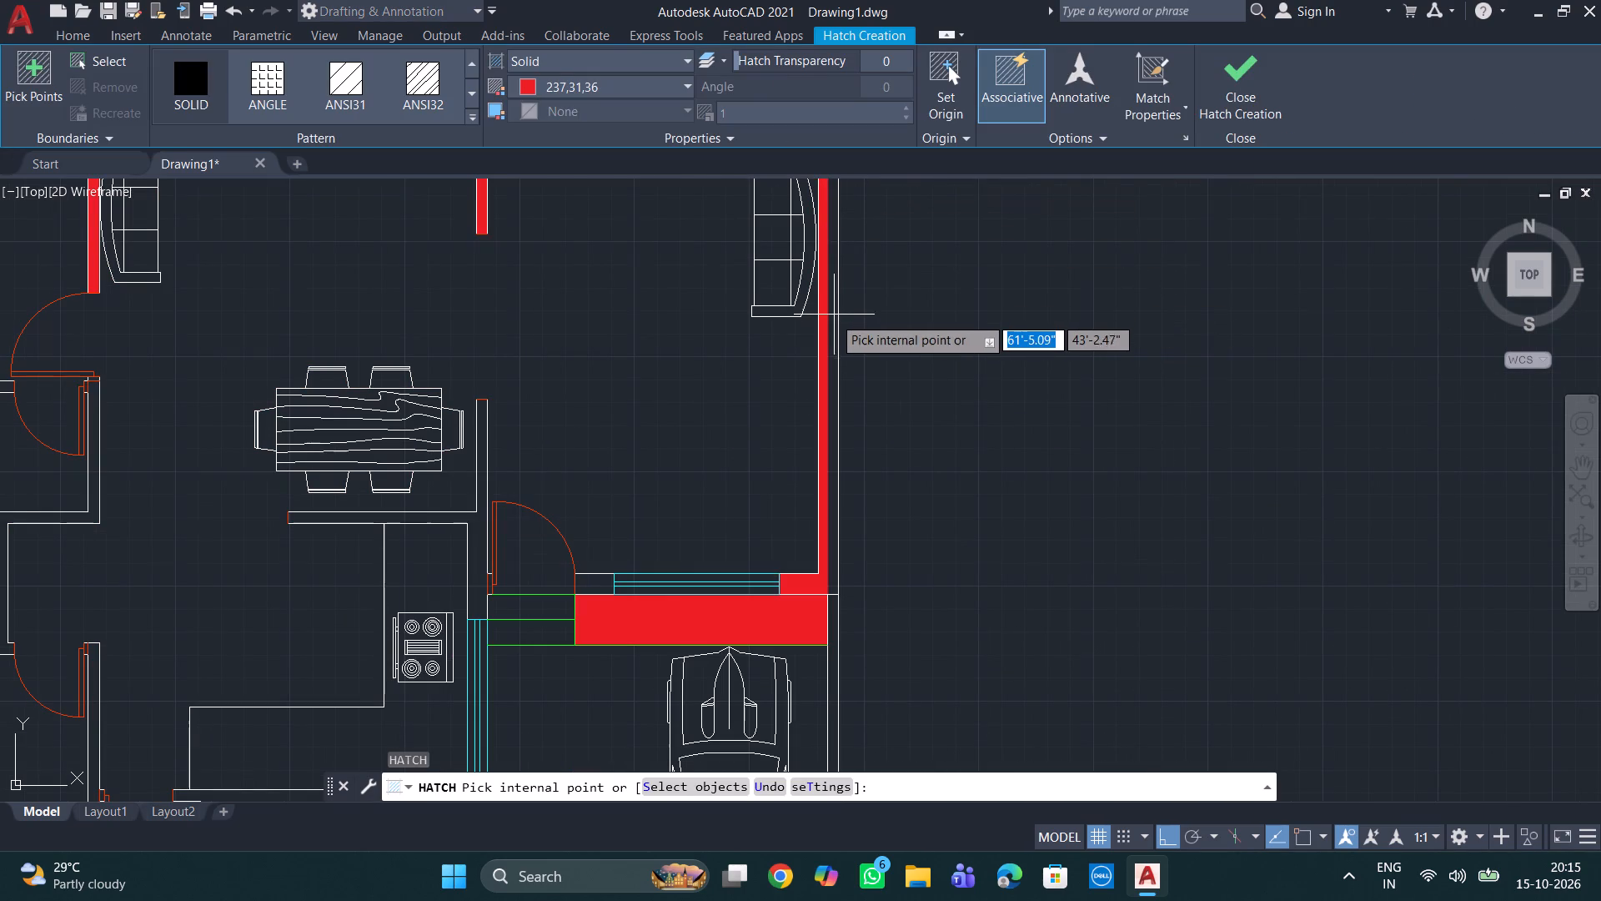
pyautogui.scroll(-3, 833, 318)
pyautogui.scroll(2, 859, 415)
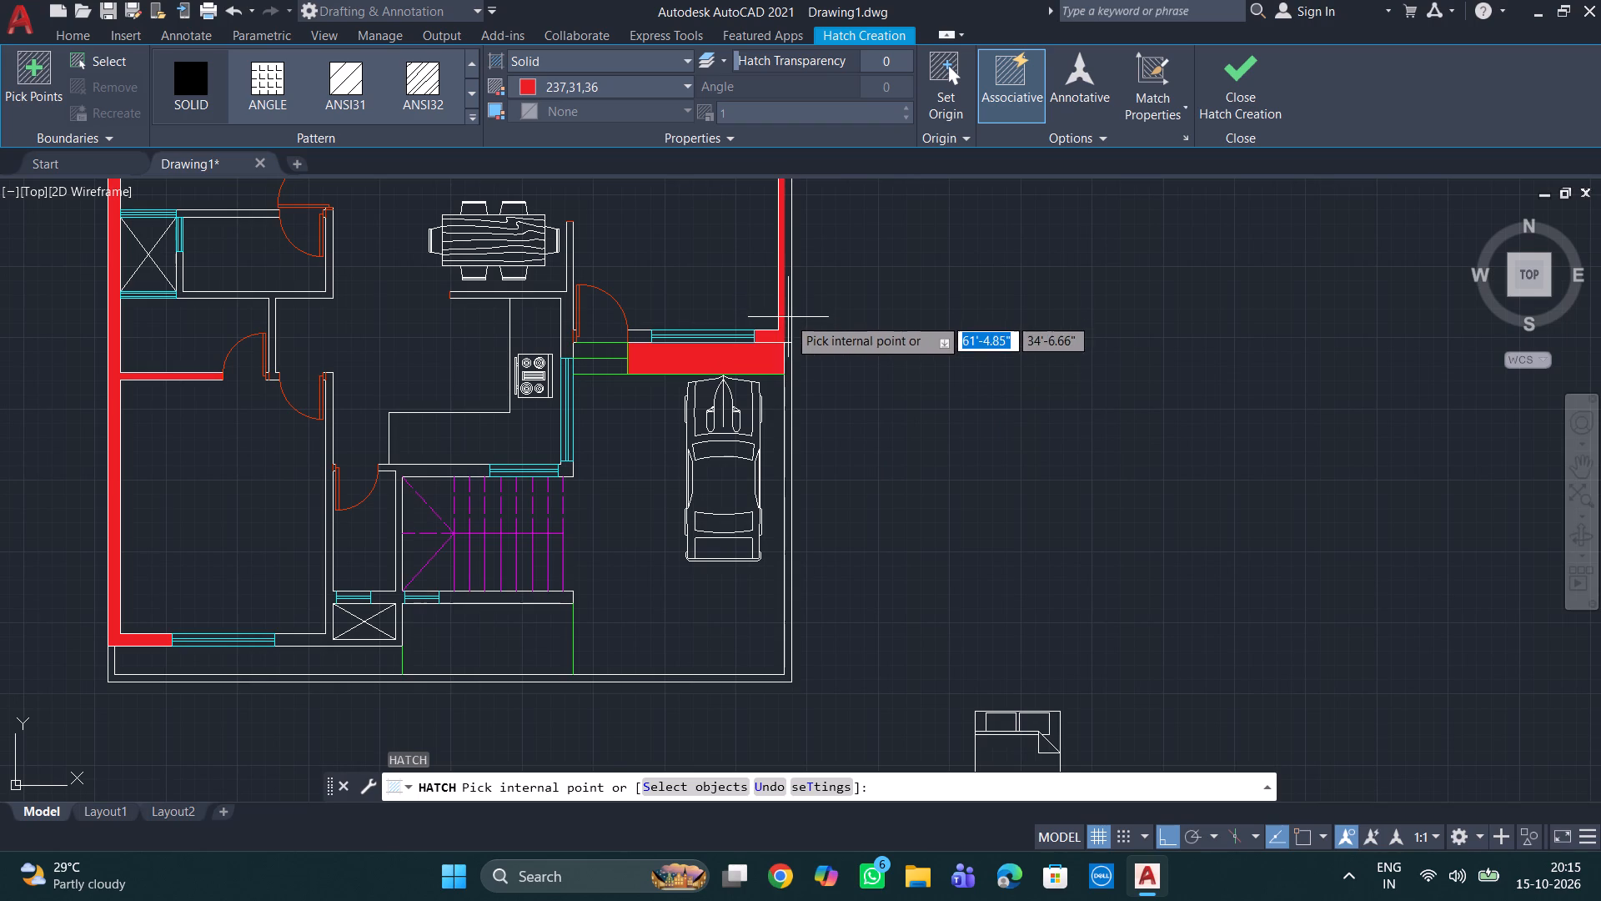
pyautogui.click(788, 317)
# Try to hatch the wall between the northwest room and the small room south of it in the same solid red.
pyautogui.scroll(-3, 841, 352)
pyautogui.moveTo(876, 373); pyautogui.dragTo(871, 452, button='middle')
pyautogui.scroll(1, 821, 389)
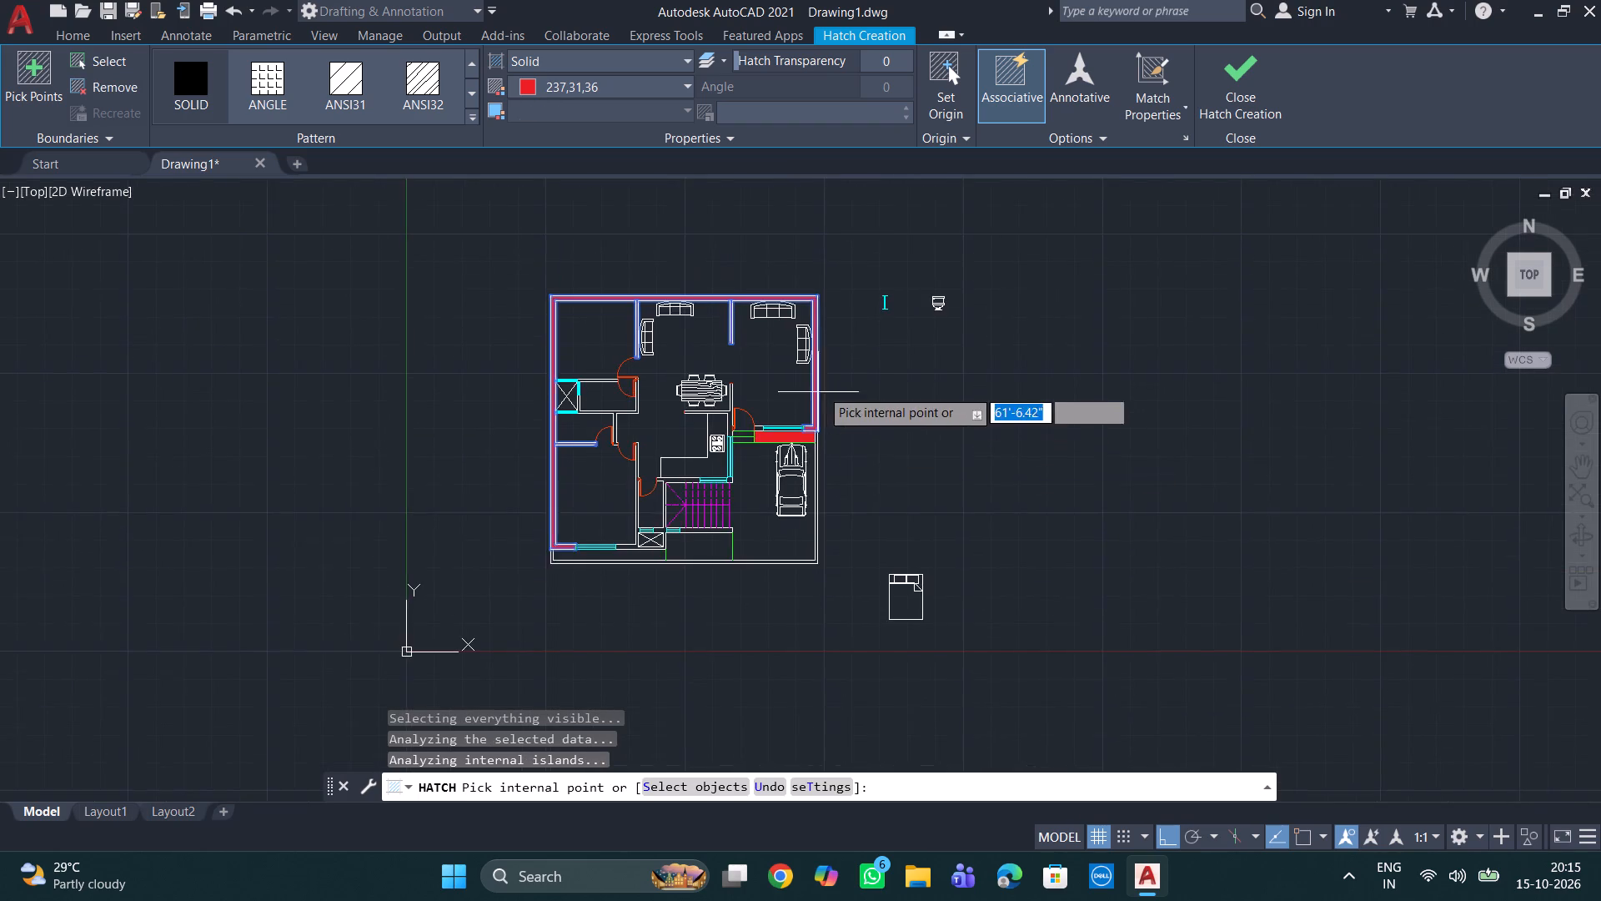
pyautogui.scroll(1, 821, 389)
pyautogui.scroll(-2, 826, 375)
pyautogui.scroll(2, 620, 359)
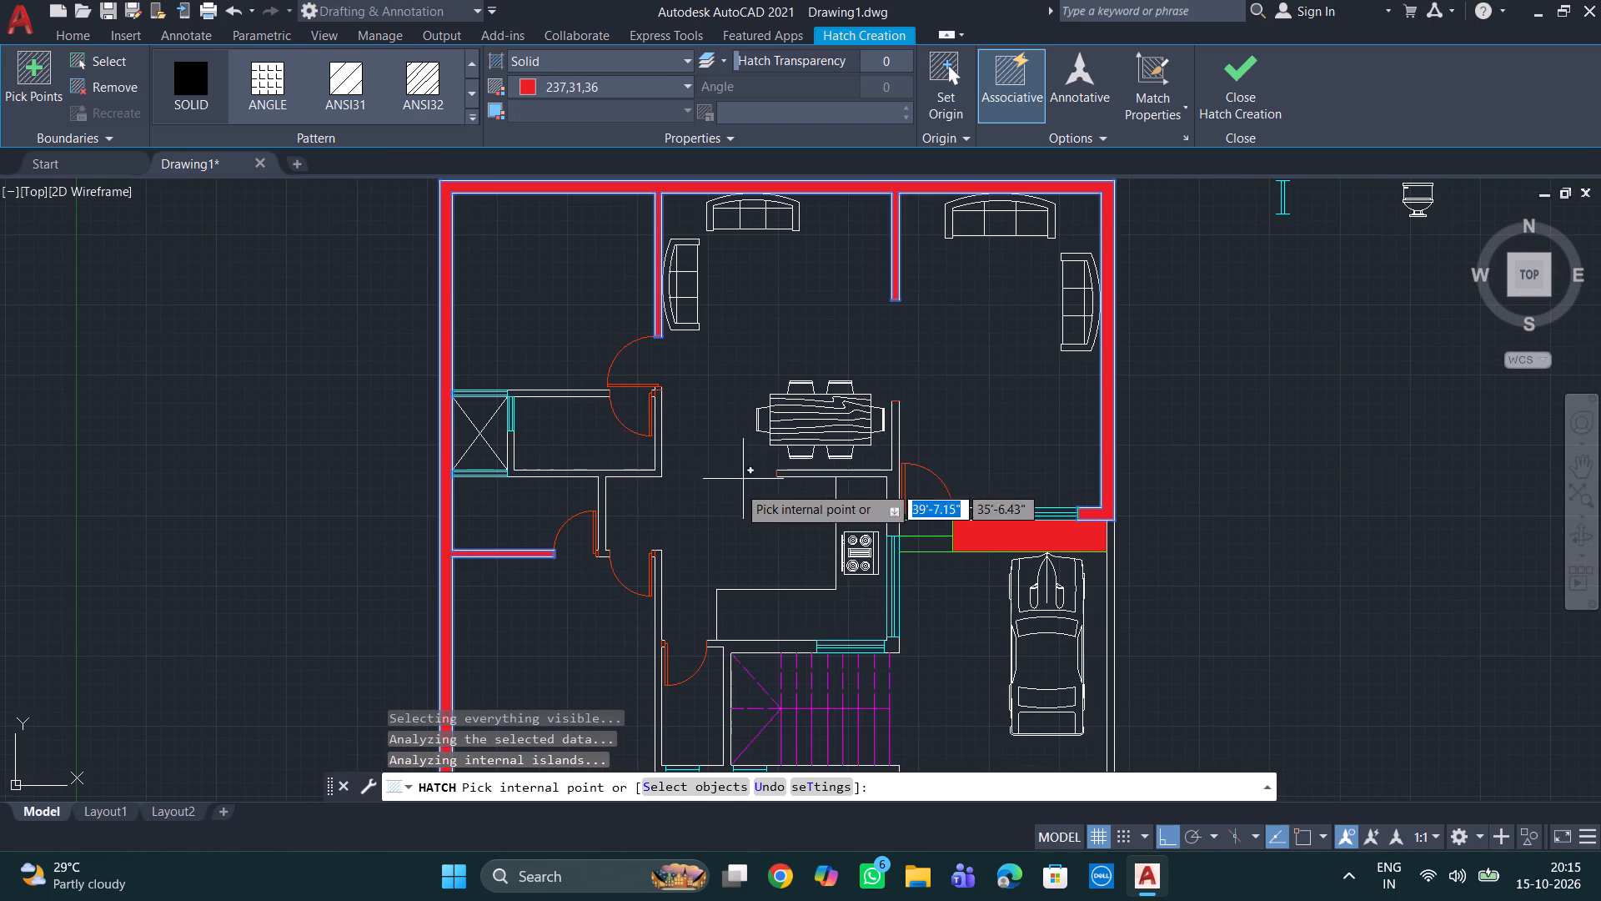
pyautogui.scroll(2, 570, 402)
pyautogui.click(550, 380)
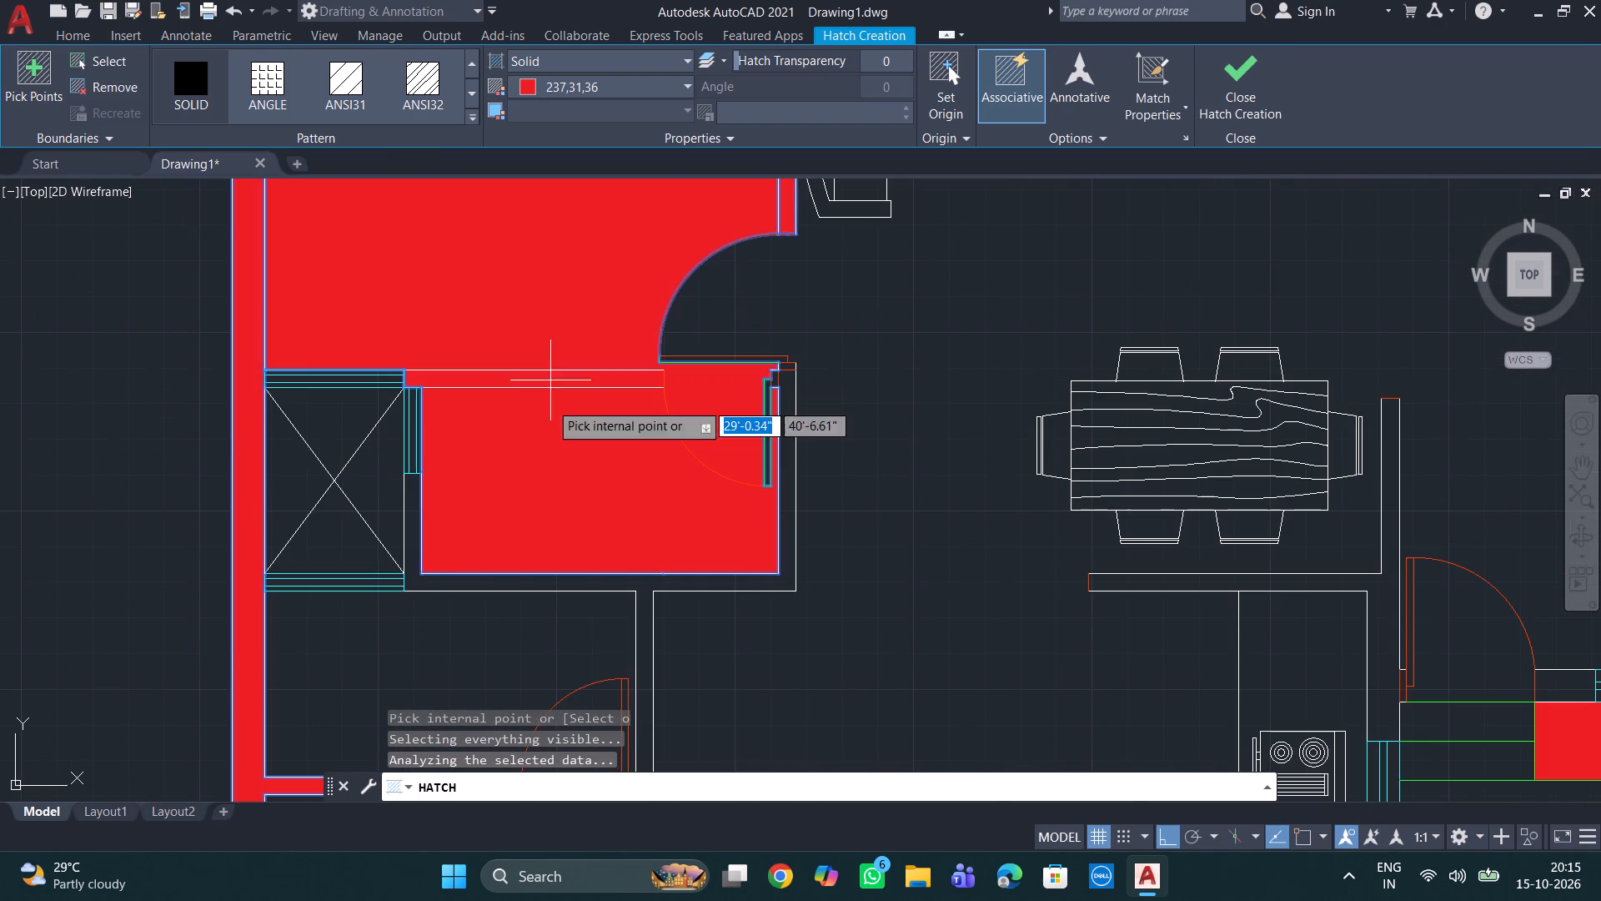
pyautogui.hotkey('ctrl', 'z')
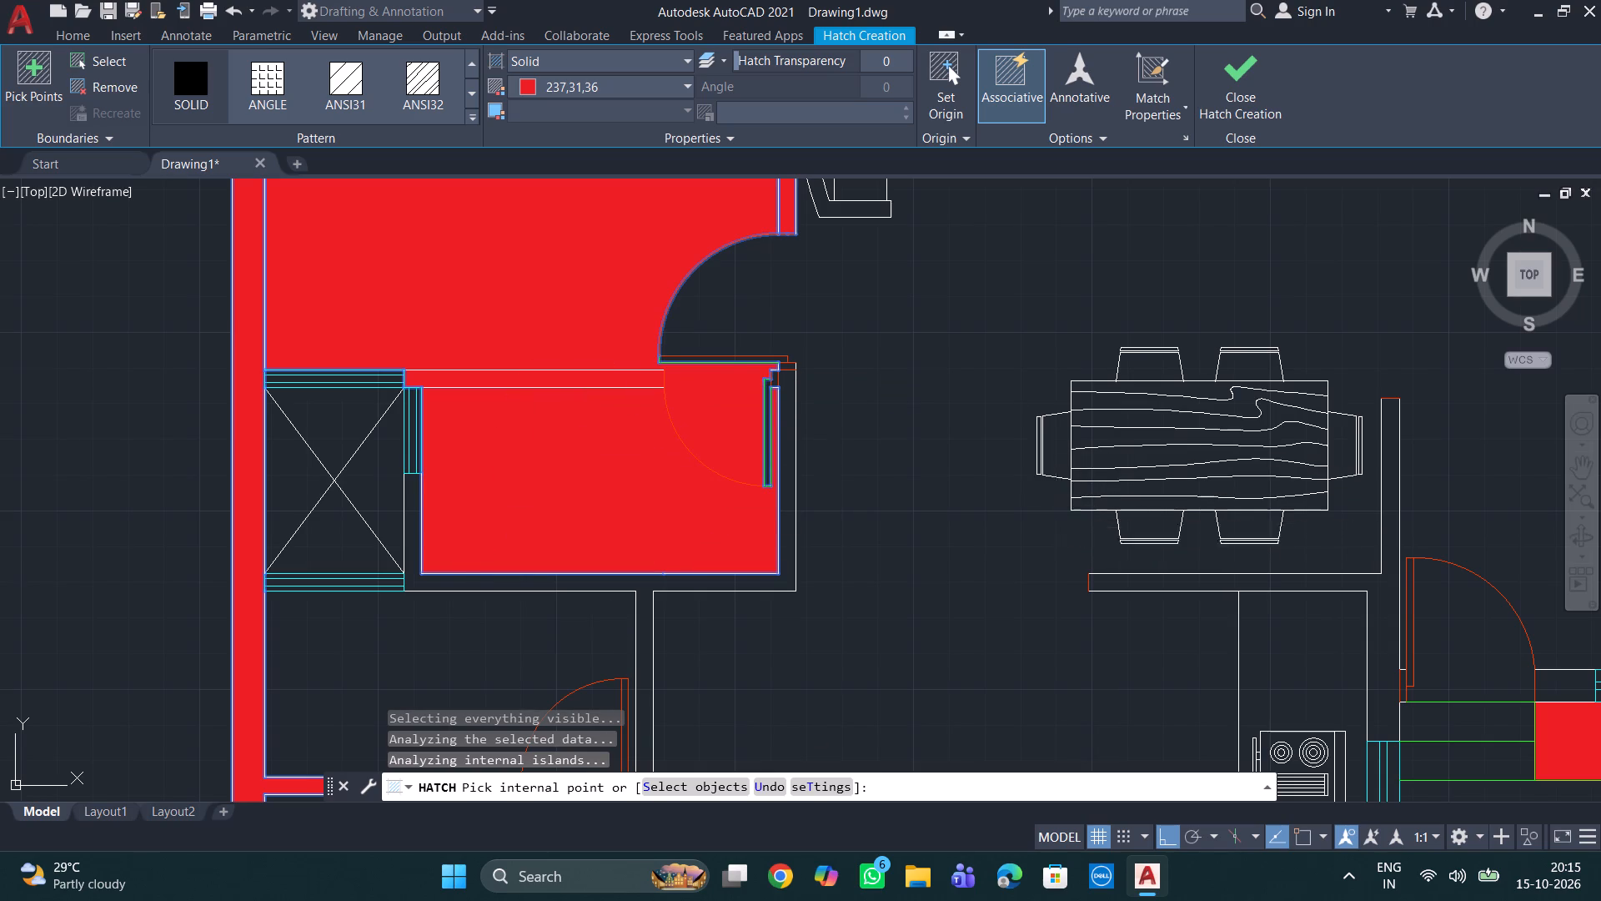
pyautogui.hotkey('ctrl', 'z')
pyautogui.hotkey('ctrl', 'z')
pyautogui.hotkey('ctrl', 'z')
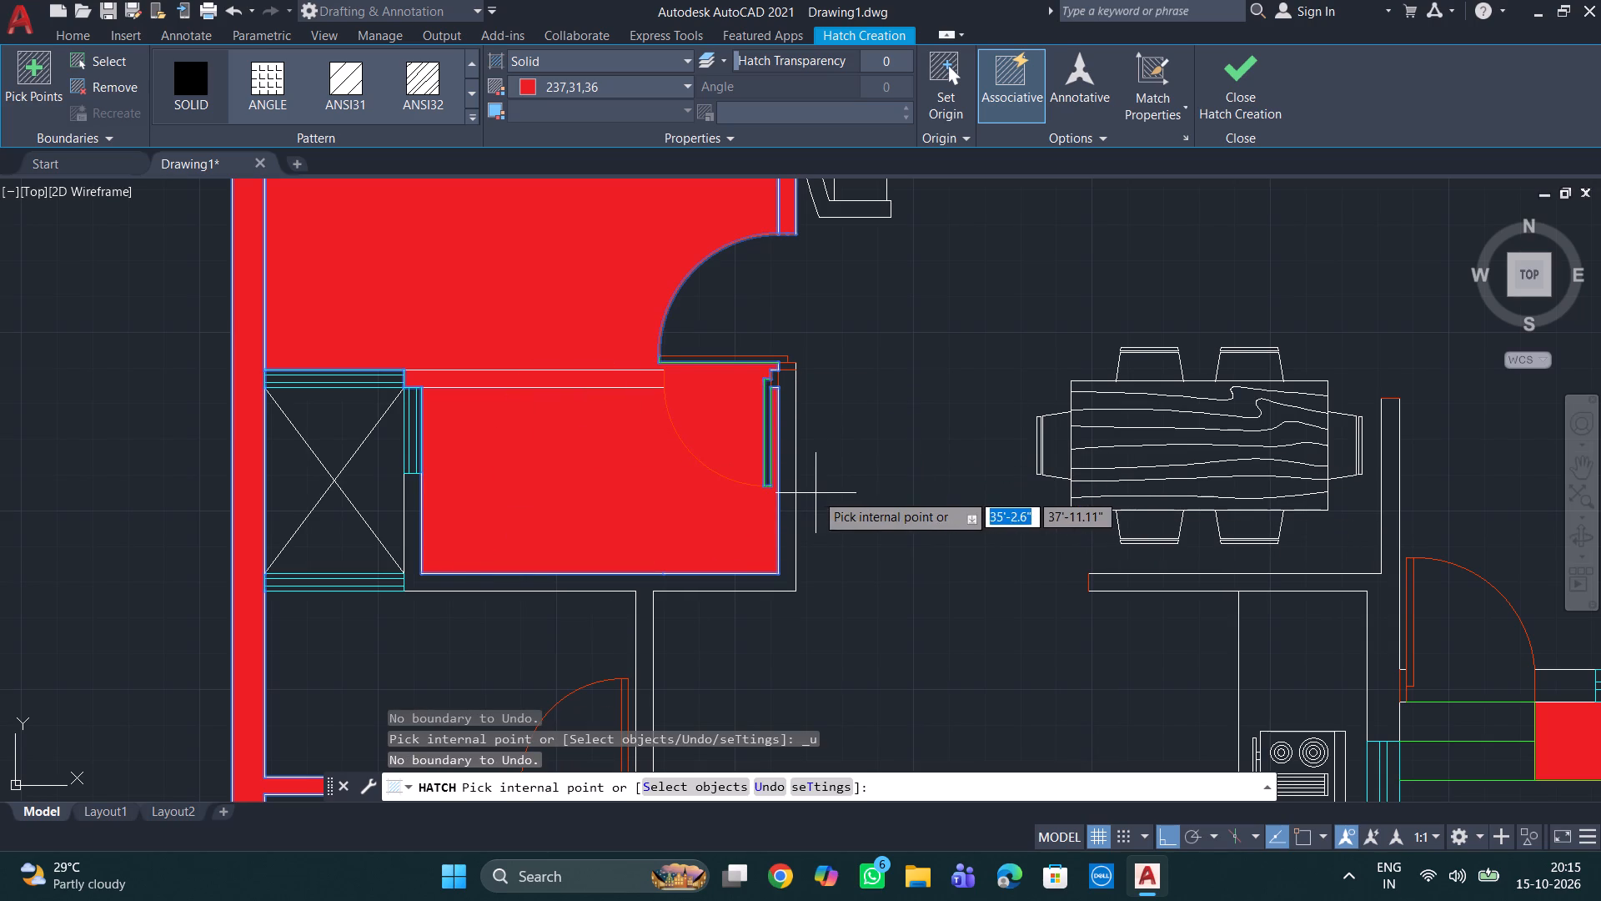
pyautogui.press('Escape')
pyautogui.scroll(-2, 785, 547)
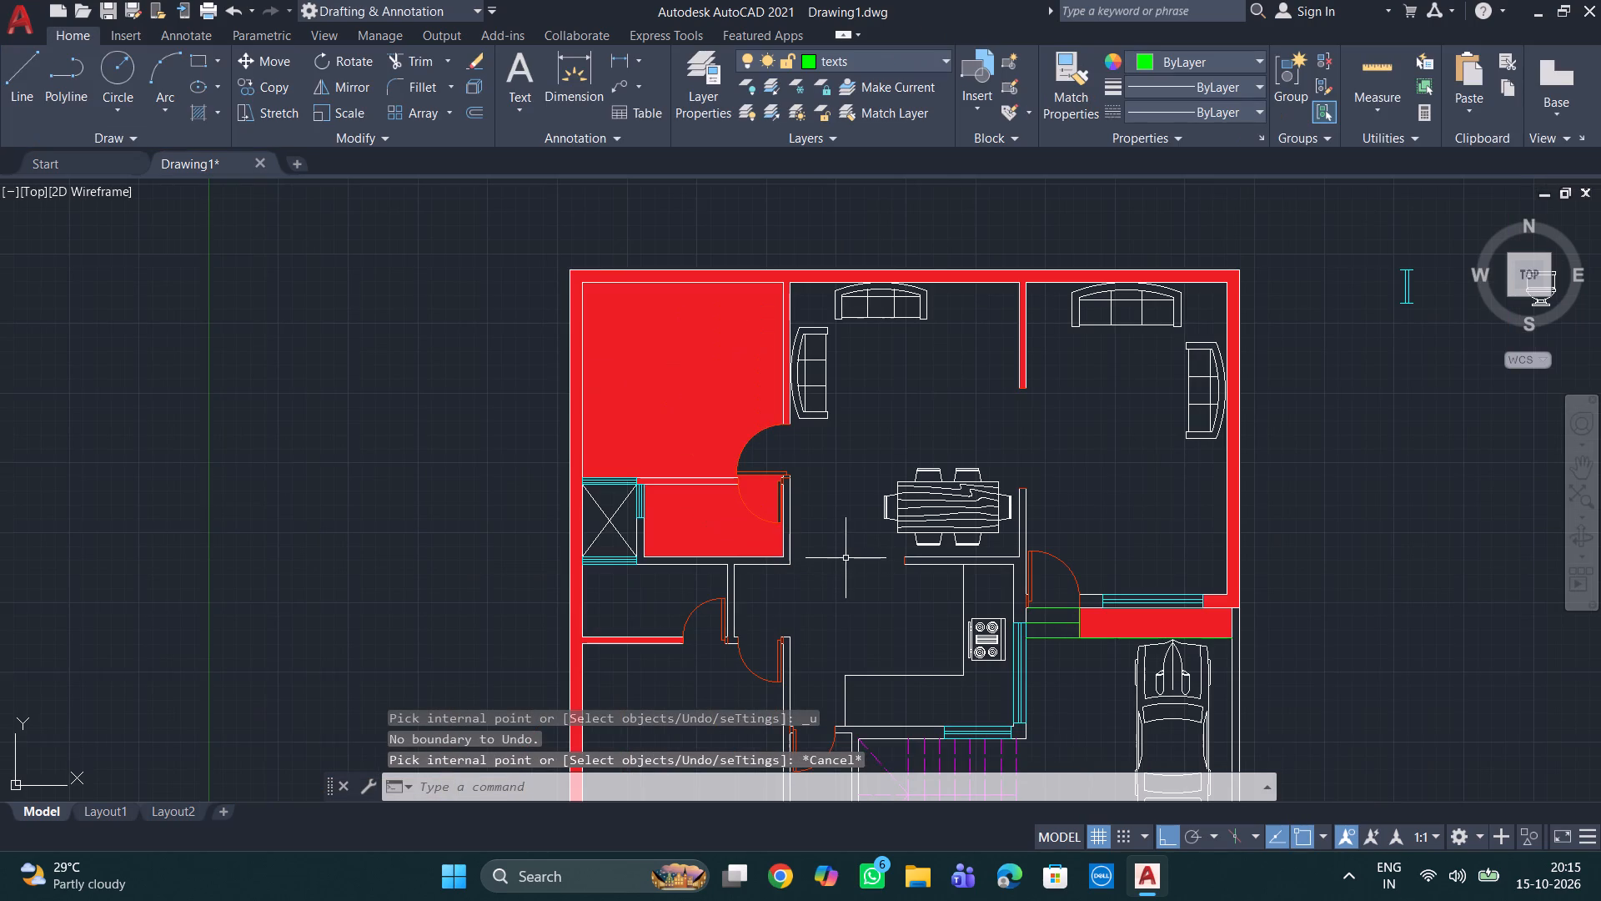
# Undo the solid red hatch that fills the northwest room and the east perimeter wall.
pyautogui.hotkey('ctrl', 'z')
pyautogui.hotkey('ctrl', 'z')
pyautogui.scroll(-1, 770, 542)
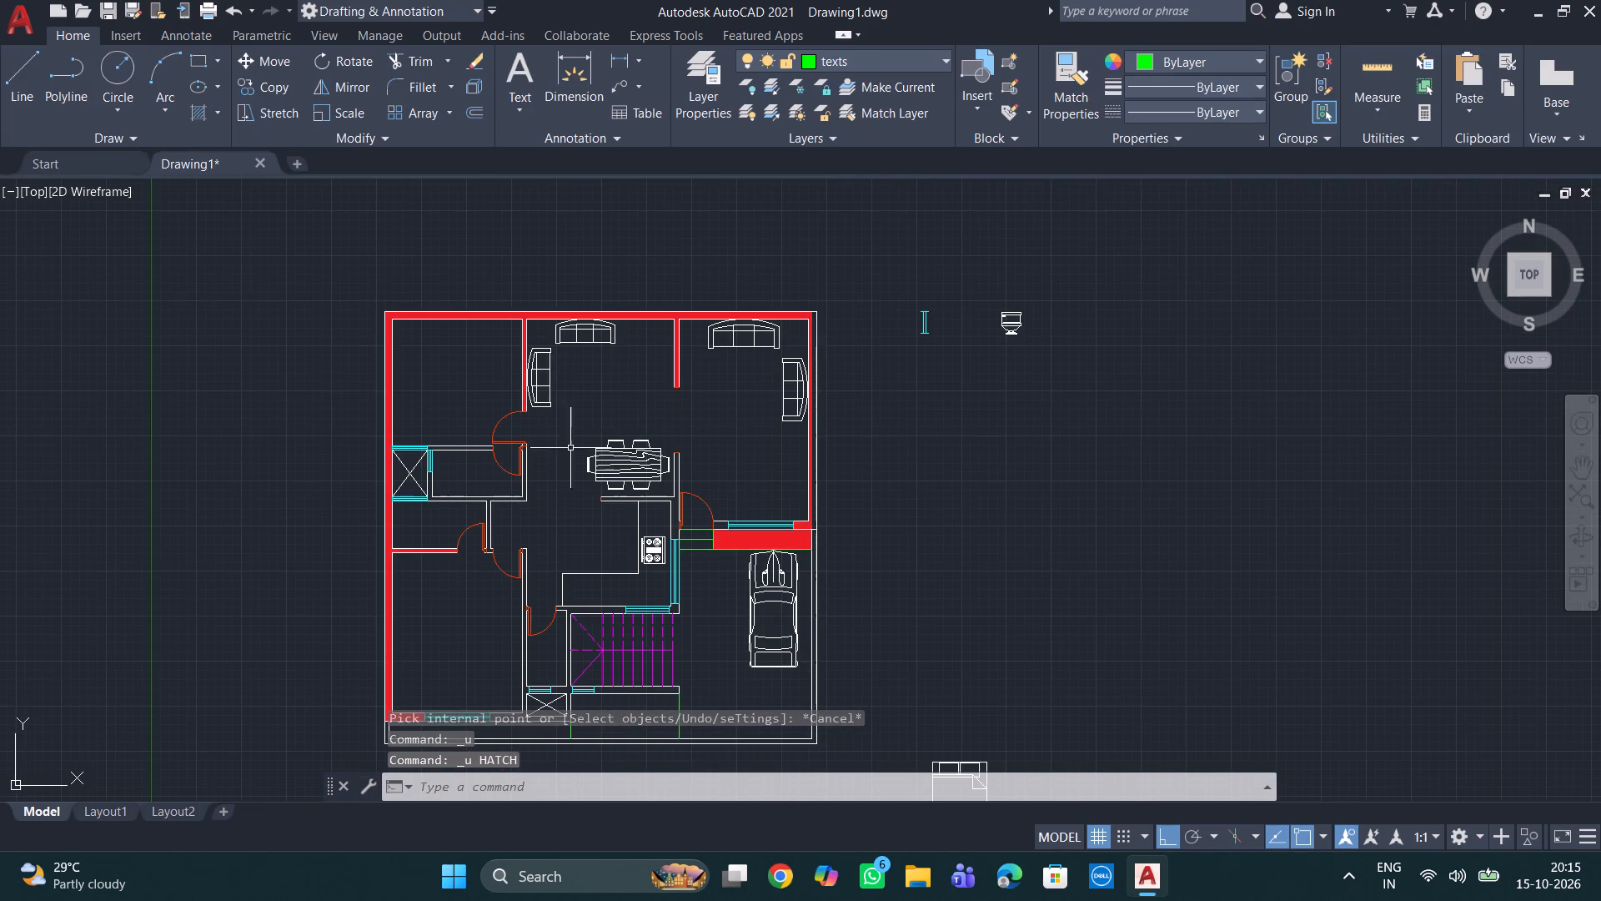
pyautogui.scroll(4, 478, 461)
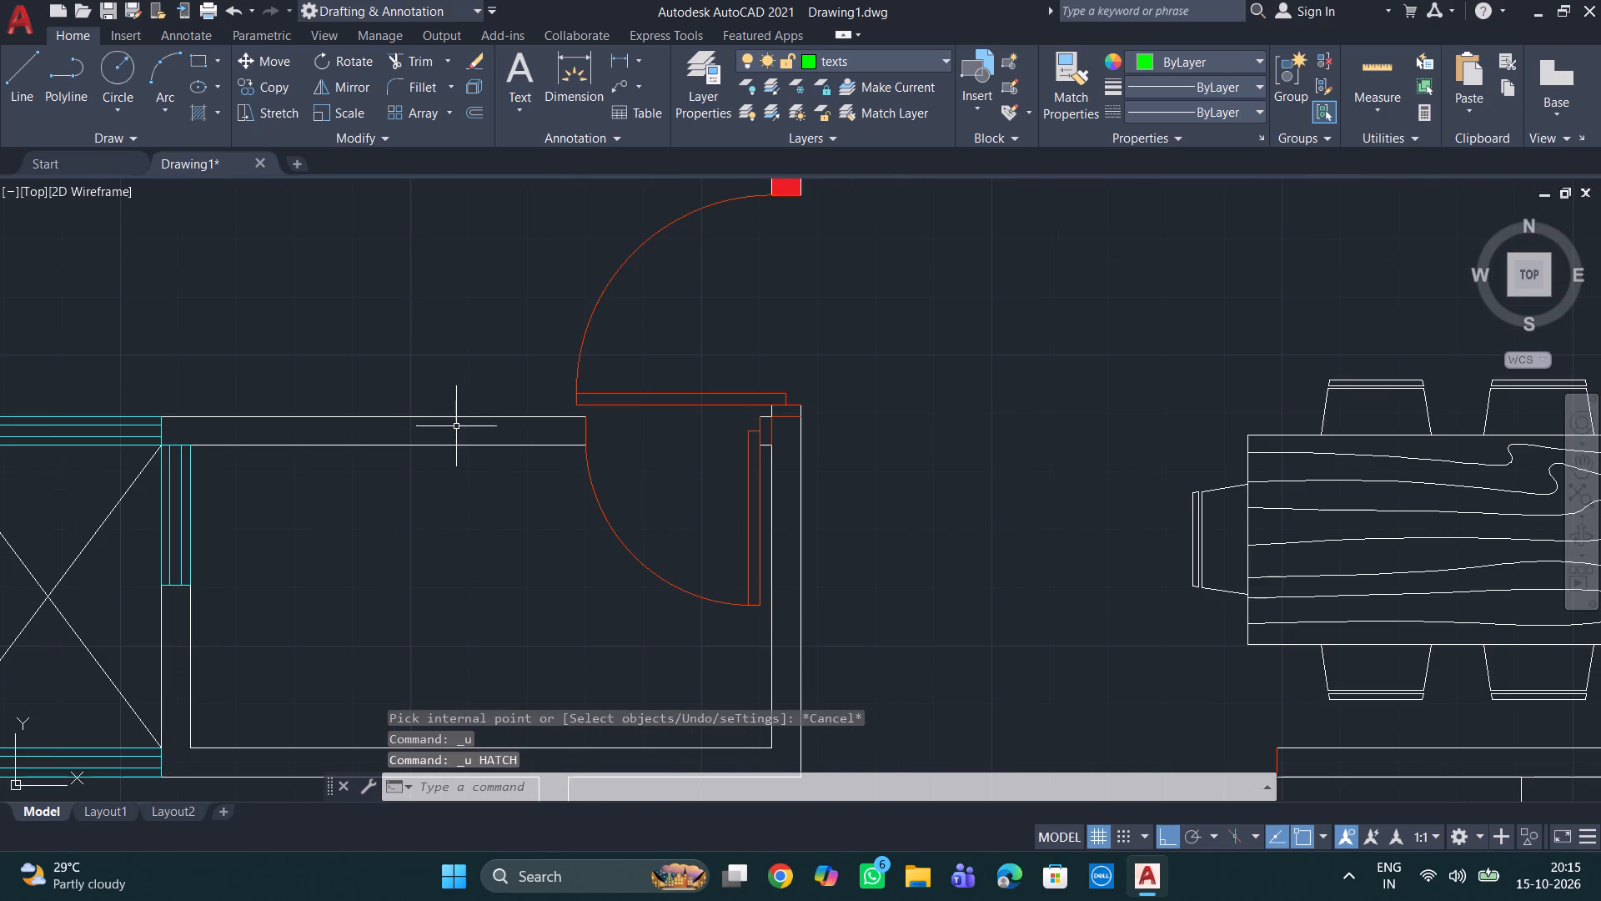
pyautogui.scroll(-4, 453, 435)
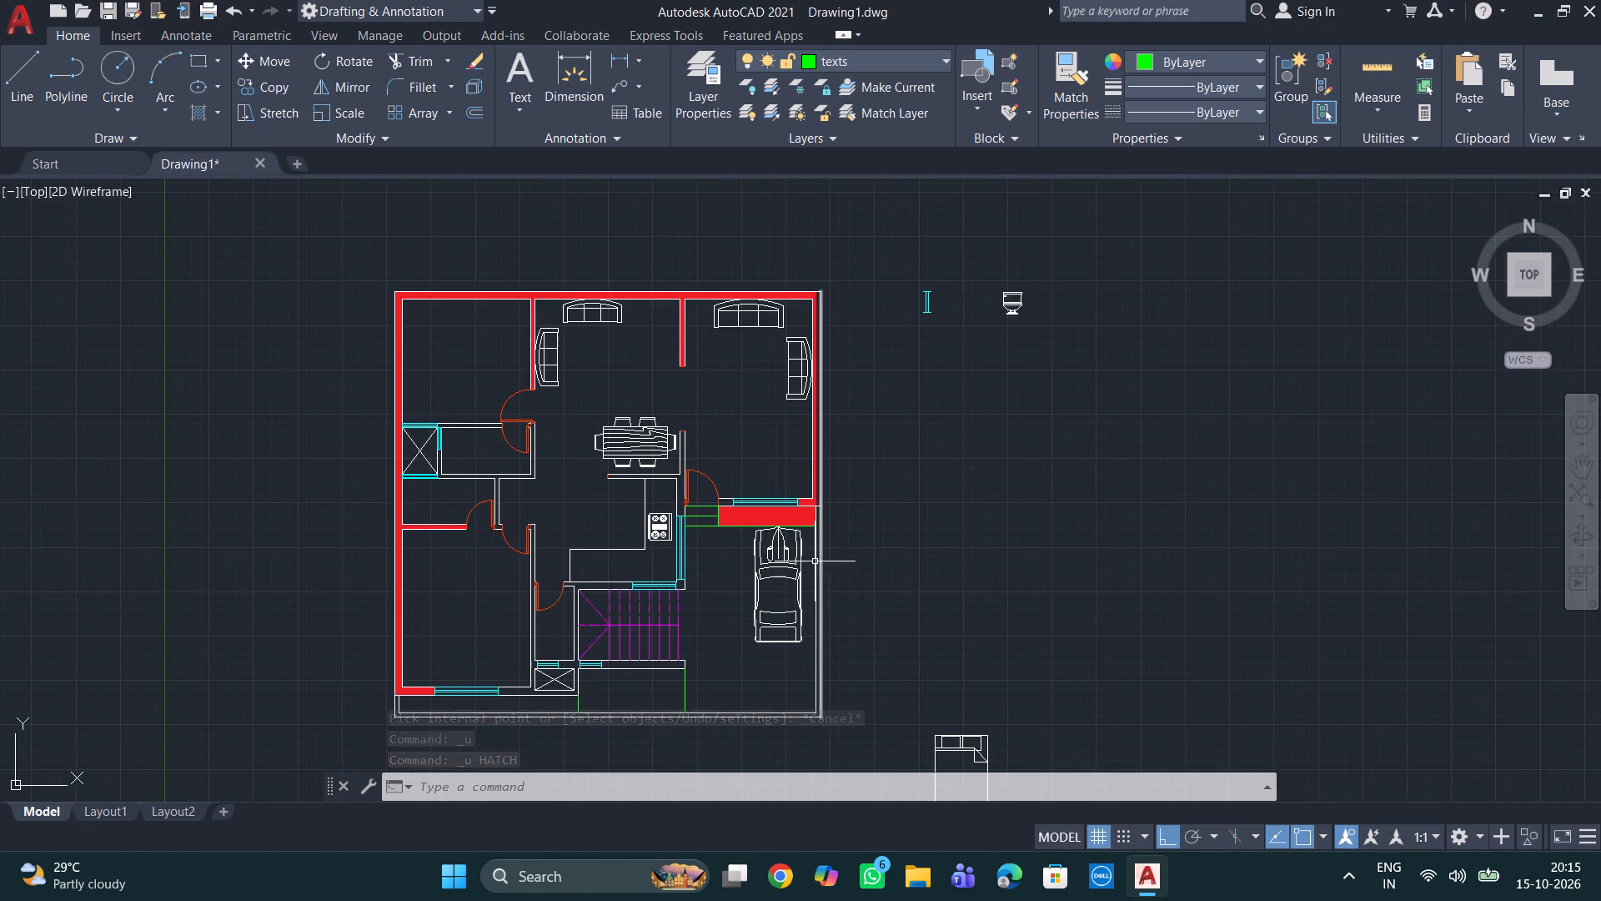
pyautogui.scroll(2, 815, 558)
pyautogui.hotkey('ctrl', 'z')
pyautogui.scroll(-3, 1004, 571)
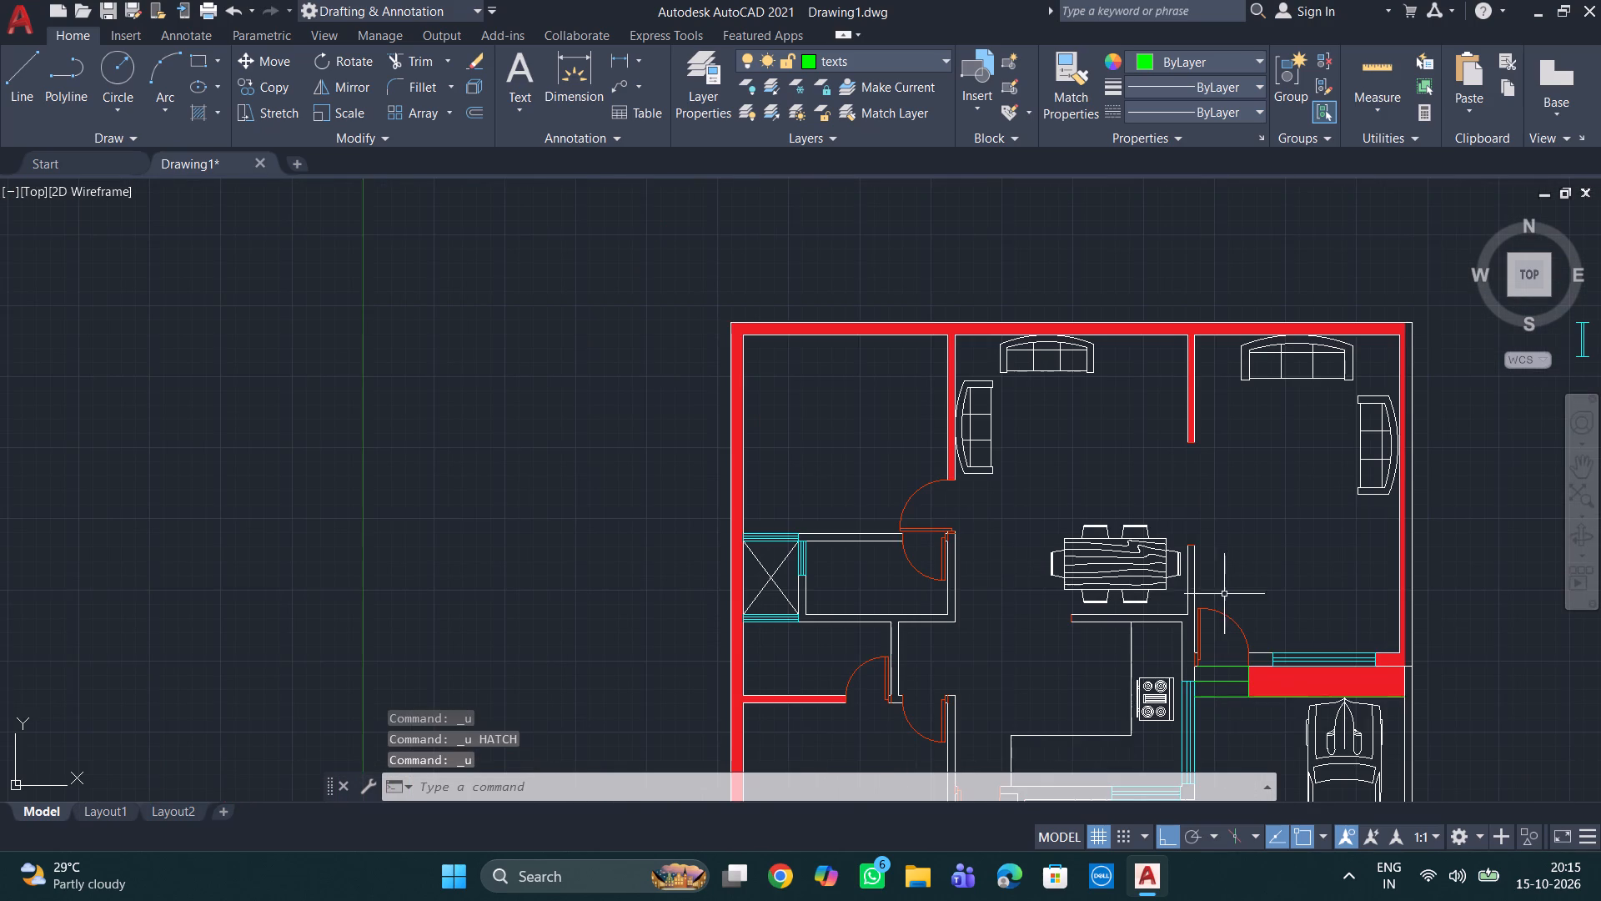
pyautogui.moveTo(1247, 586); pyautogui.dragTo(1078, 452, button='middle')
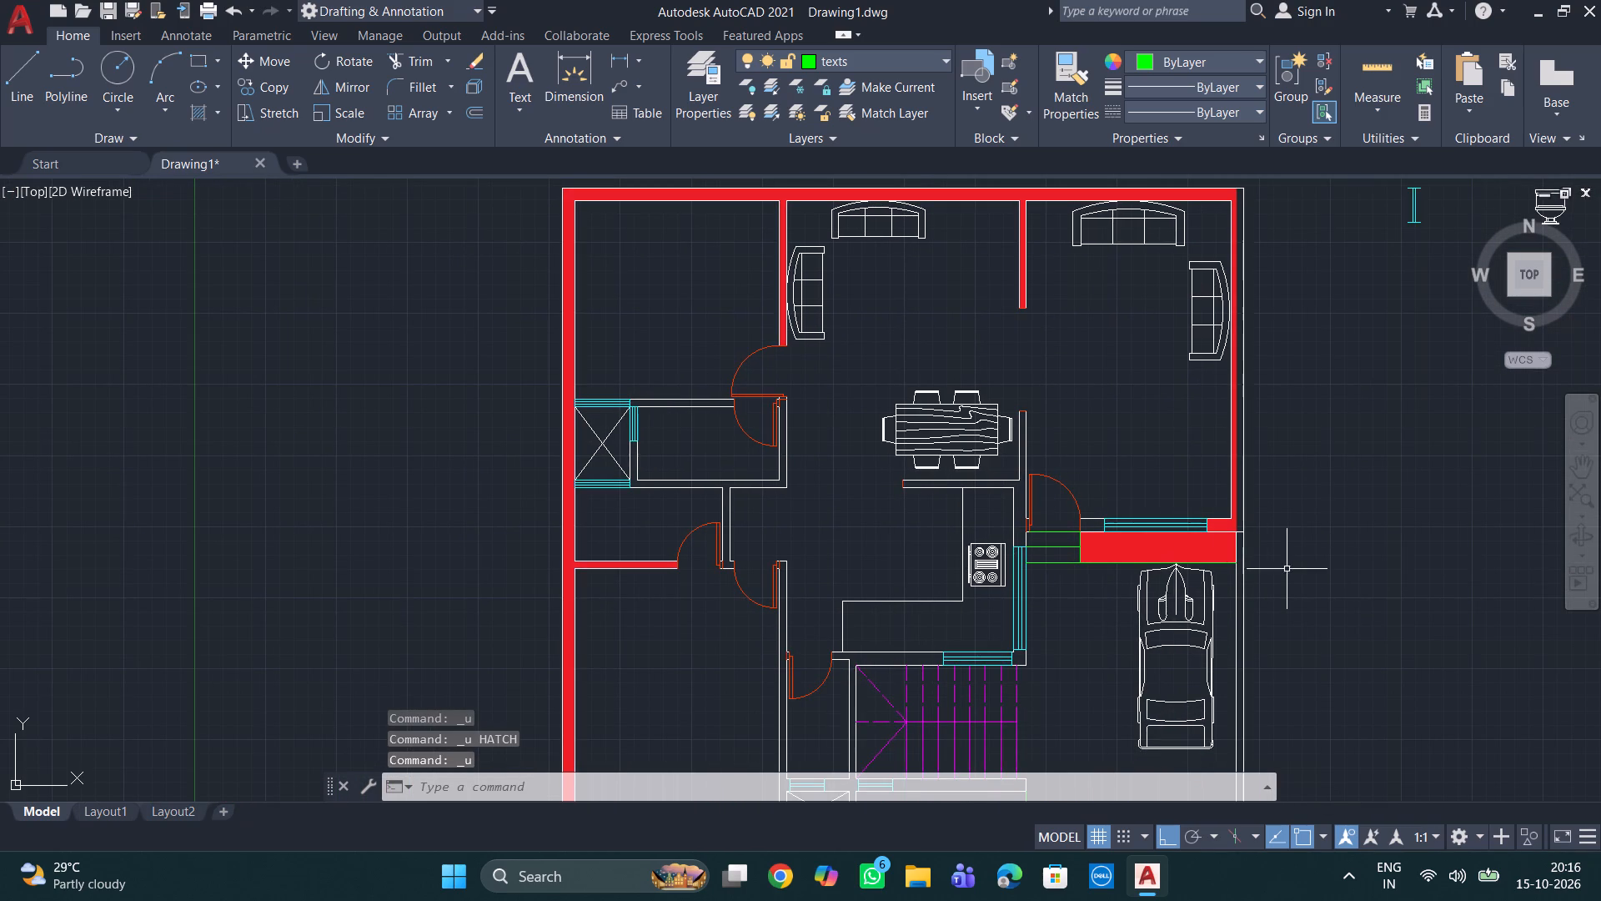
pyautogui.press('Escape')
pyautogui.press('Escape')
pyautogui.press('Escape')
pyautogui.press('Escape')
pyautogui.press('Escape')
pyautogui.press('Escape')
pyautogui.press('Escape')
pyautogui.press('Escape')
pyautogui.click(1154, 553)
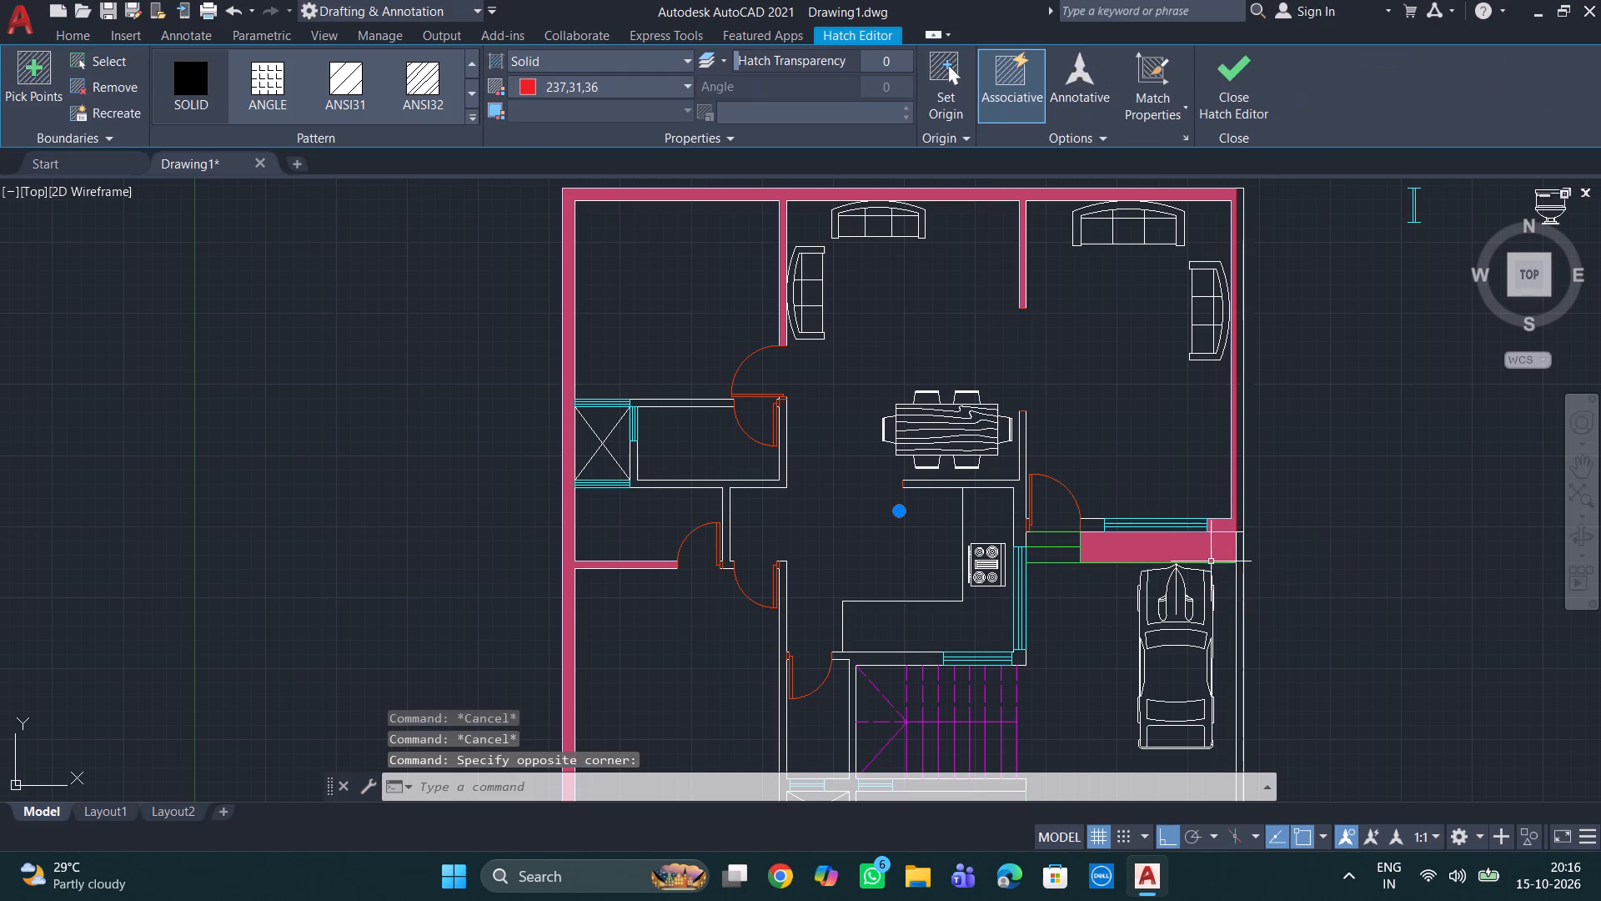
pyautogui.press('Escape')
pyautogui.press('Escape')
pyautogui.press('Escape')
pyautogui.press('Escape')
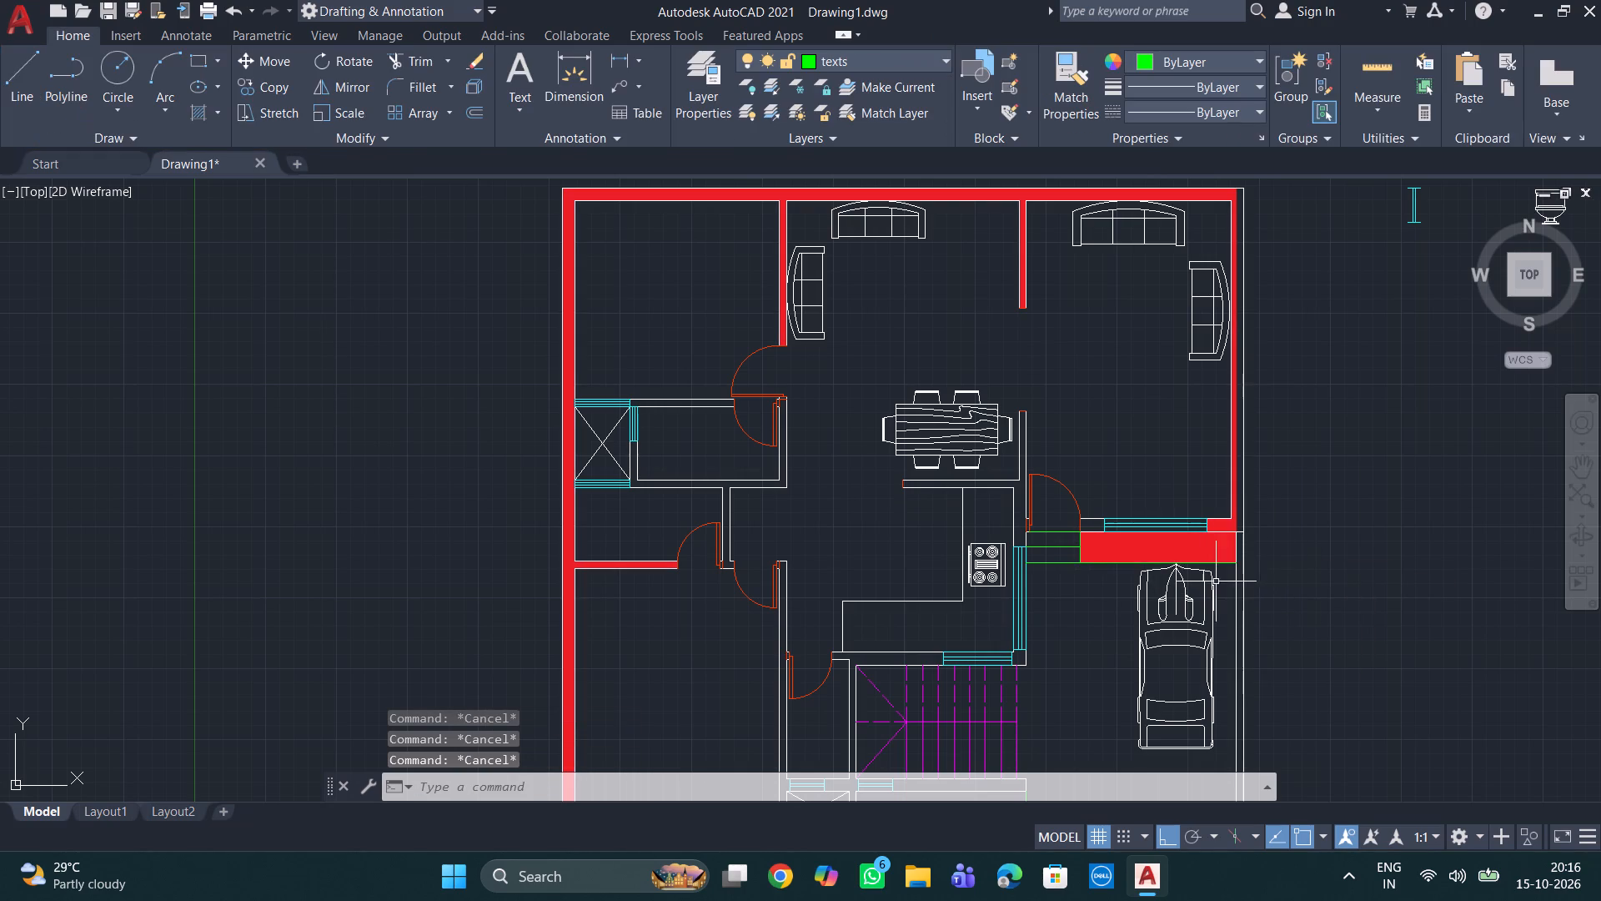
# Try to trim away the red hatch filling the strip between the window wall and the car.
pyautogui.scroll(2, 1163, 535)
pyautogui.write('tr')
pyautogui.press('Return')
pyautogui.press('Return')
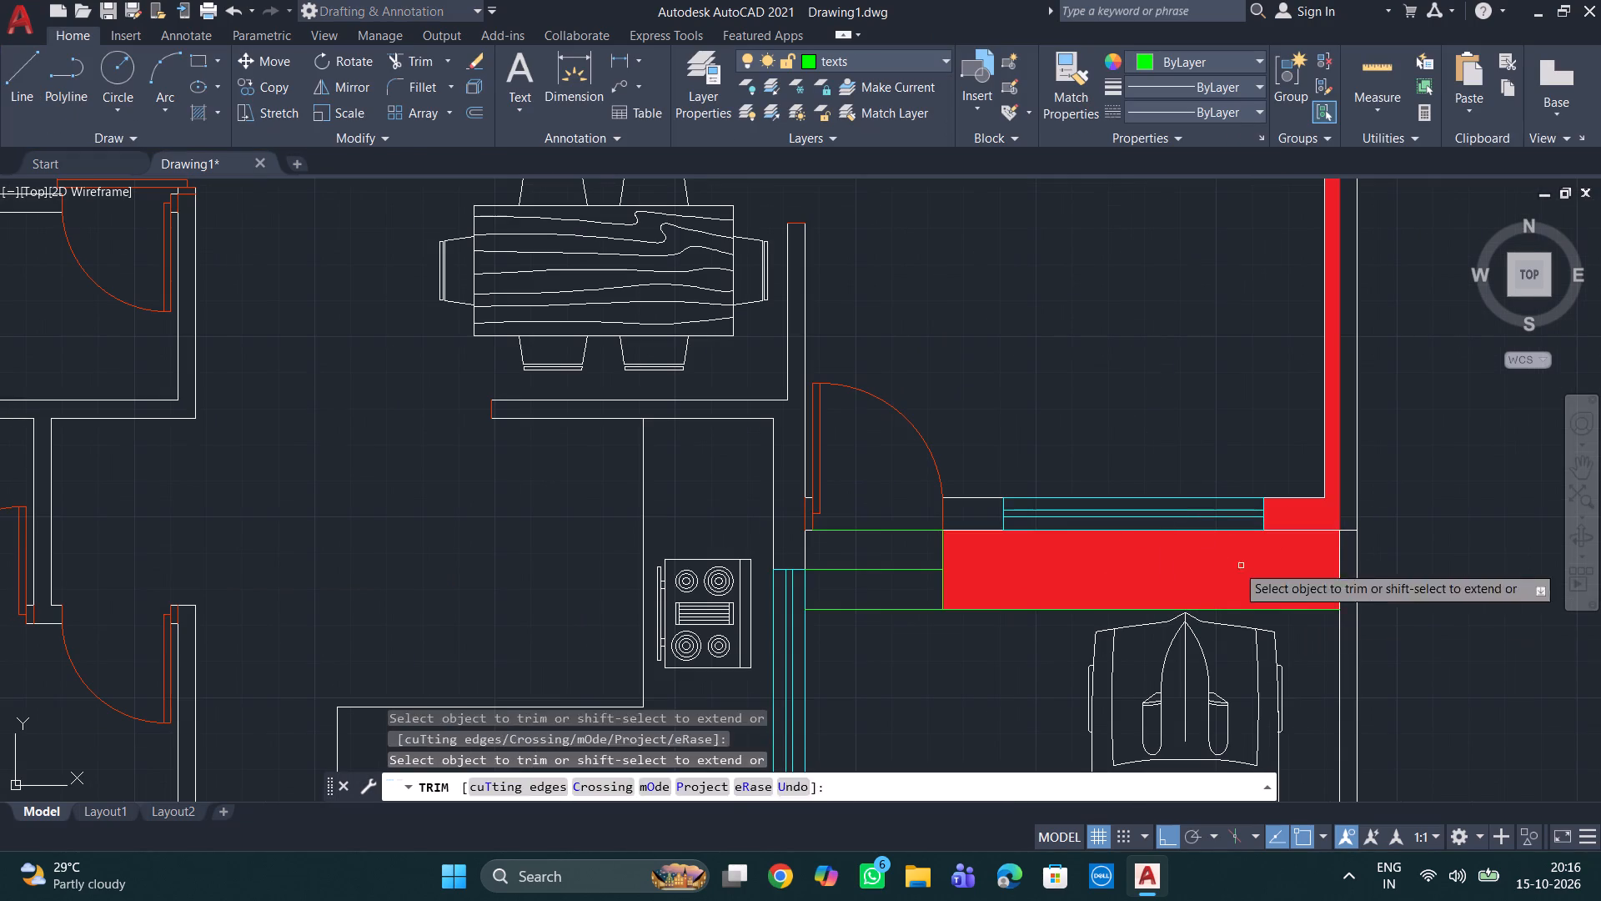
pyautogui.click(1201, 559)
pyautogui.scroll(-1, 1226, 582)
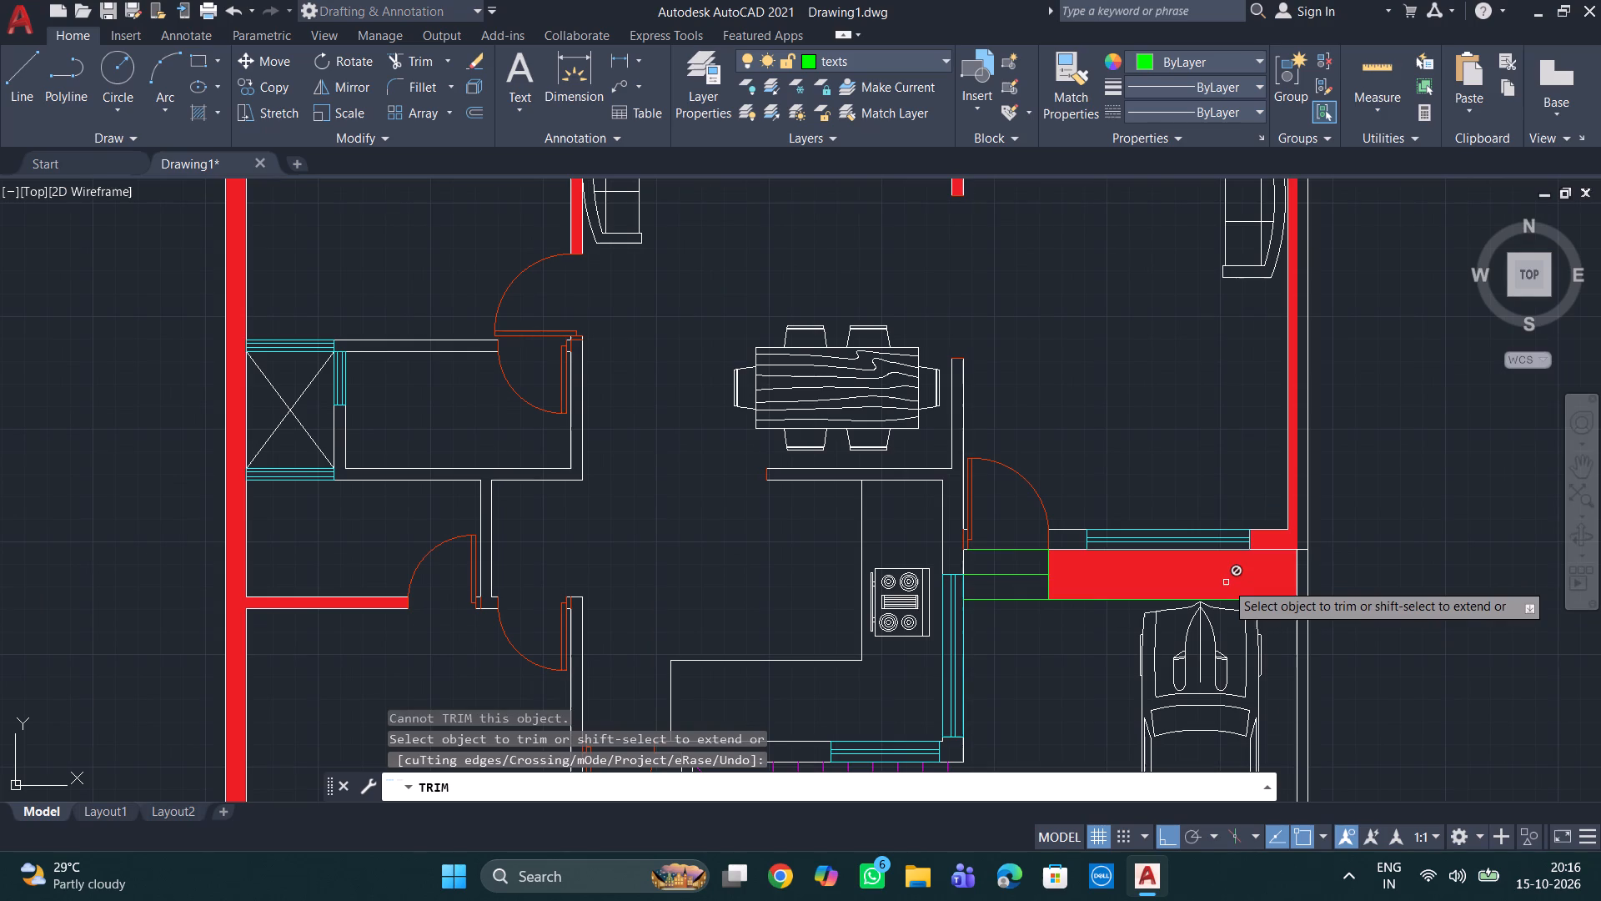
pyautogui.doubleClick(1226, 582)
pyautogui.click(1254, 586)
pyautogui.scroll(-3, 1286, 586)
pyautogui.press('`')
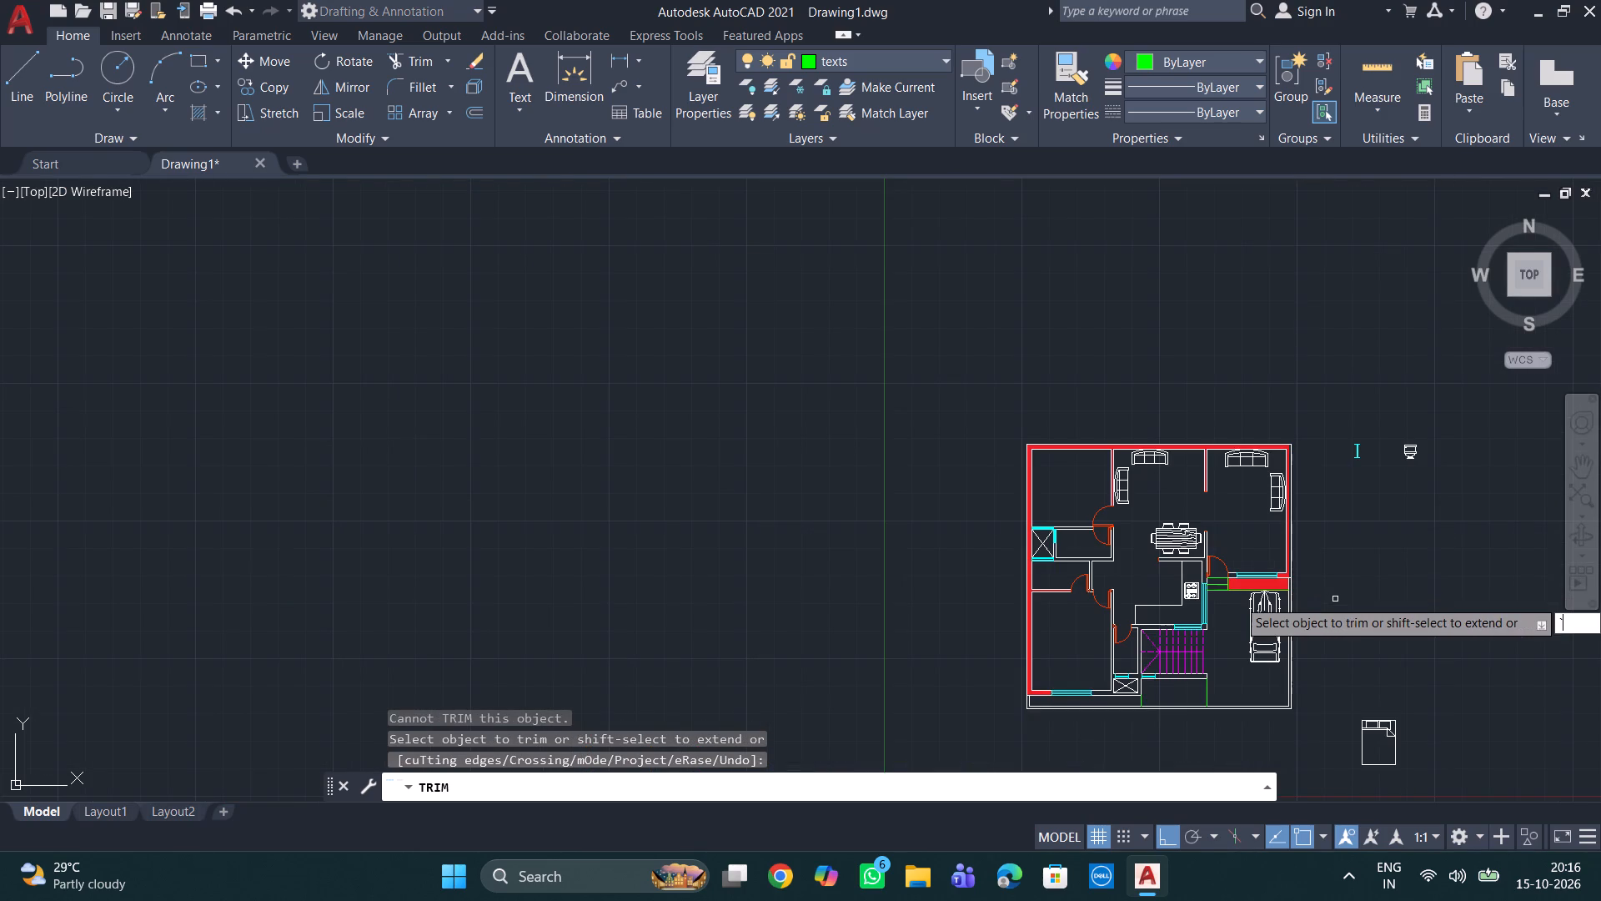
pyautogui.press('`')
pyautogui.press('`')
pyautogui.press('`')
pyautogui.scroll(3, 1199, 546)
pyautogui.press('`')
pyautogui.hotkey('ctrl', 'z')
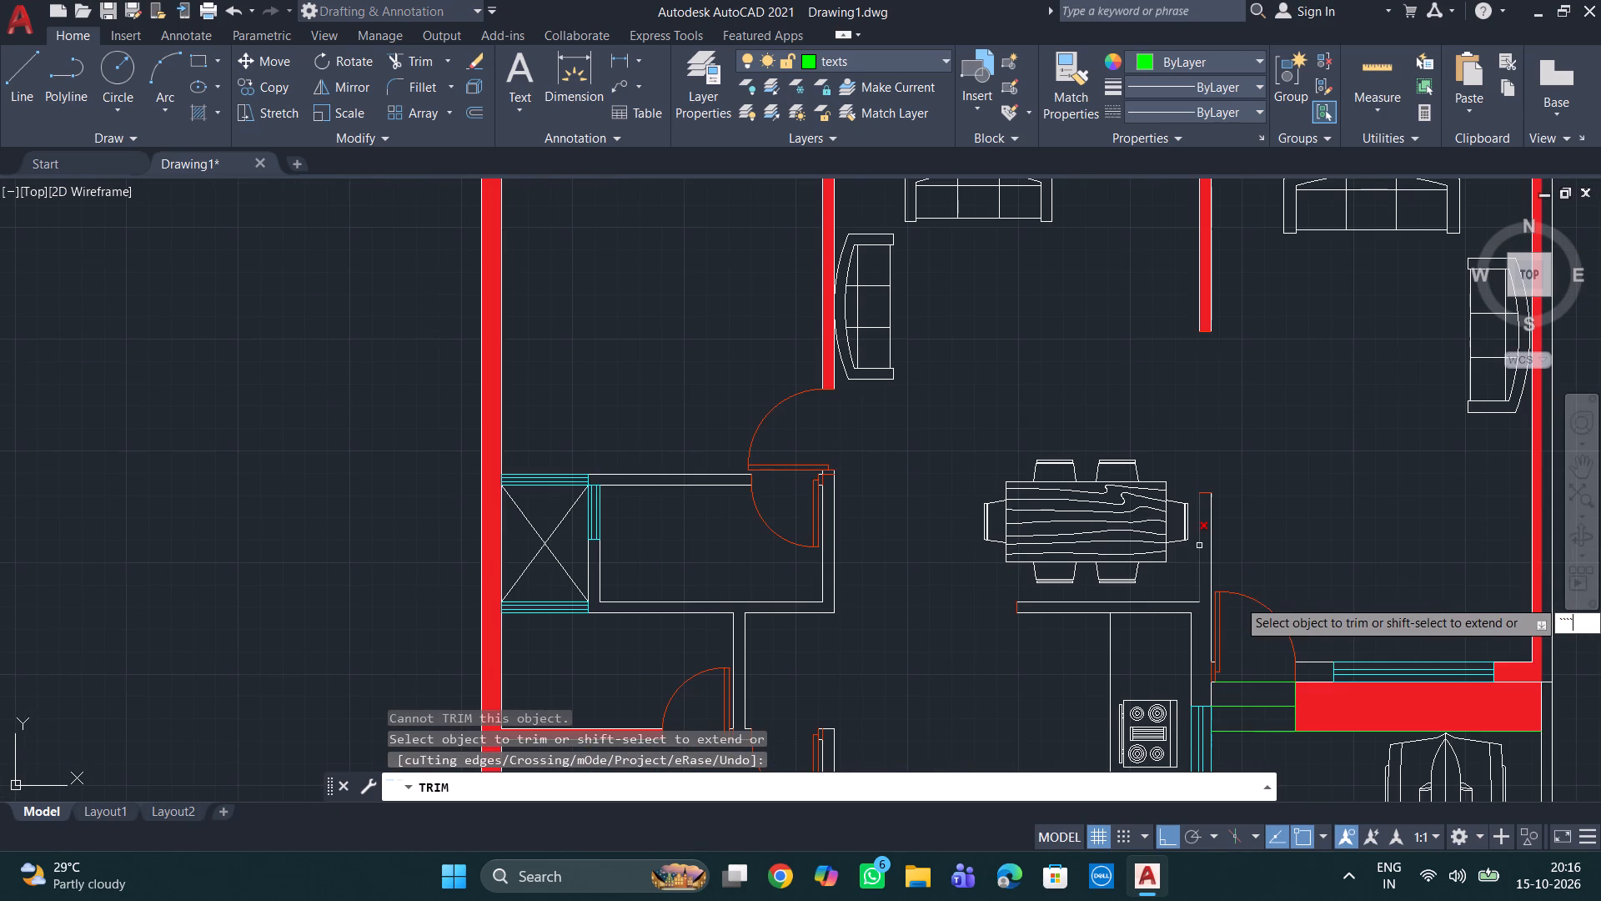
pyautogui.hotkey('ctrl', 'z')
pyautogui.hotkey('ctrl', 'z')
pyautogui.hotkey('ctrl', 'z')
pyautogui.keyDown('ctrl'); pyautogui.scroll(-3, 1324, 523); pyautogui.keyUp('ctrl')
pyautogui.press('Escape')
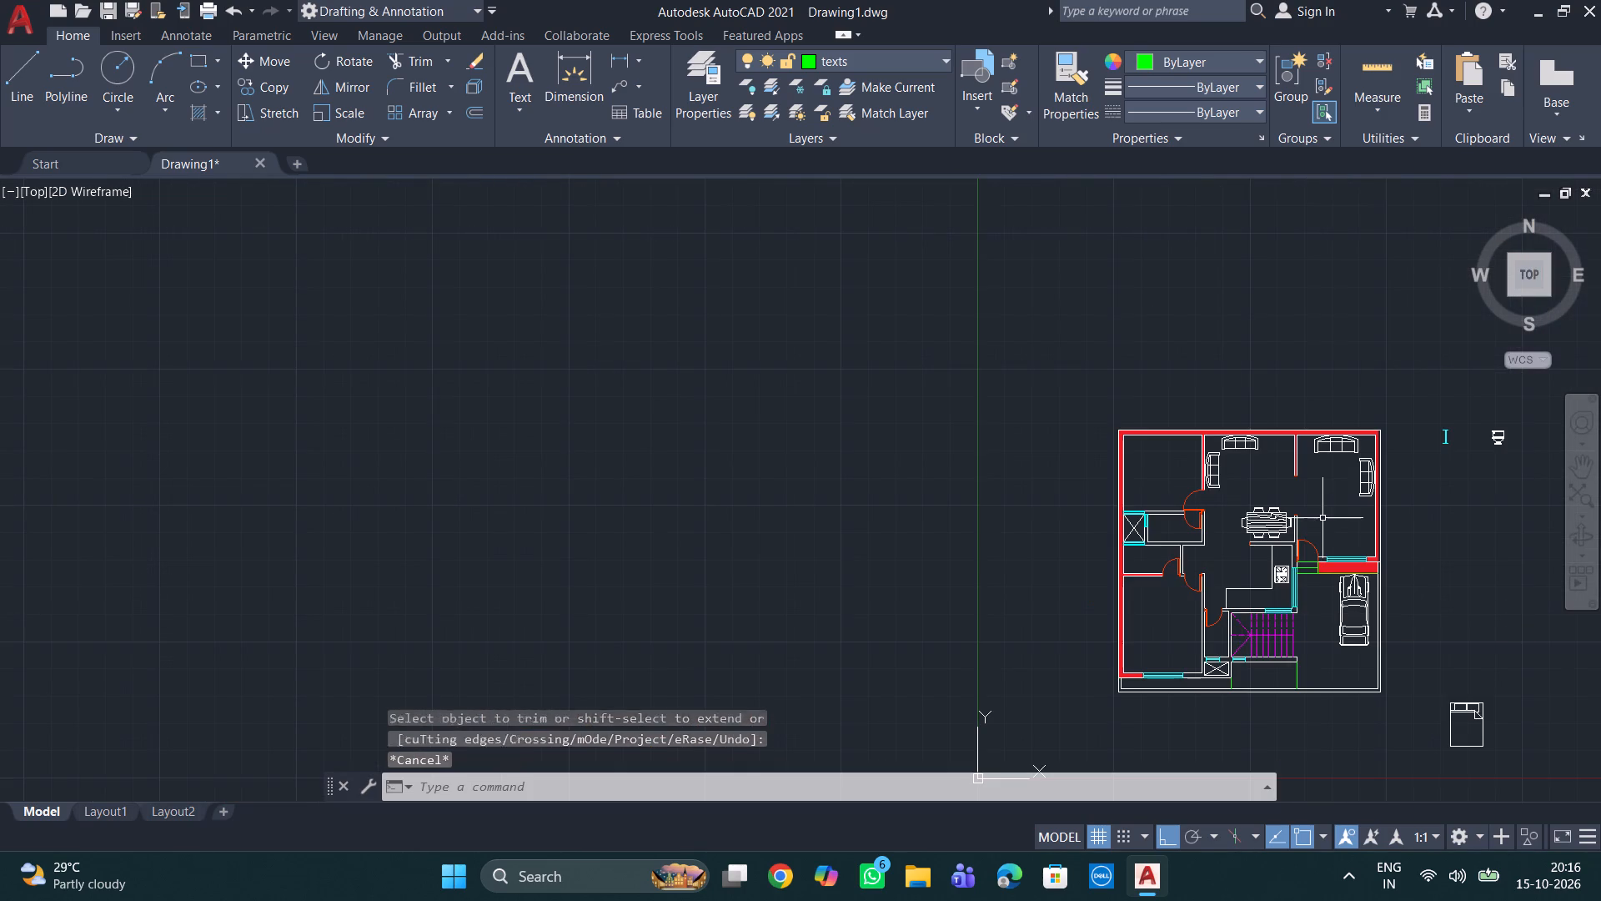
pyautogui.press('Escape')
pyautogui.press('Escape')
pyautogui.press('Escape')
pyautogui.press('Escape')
# Undo the recent edits back to before the perimeter walls were hatched, including the wall-line extensions and trim.
pyautogui.hotkey('ctrl', 'z')
pyautogui.hotkey('ctrl', 'z')
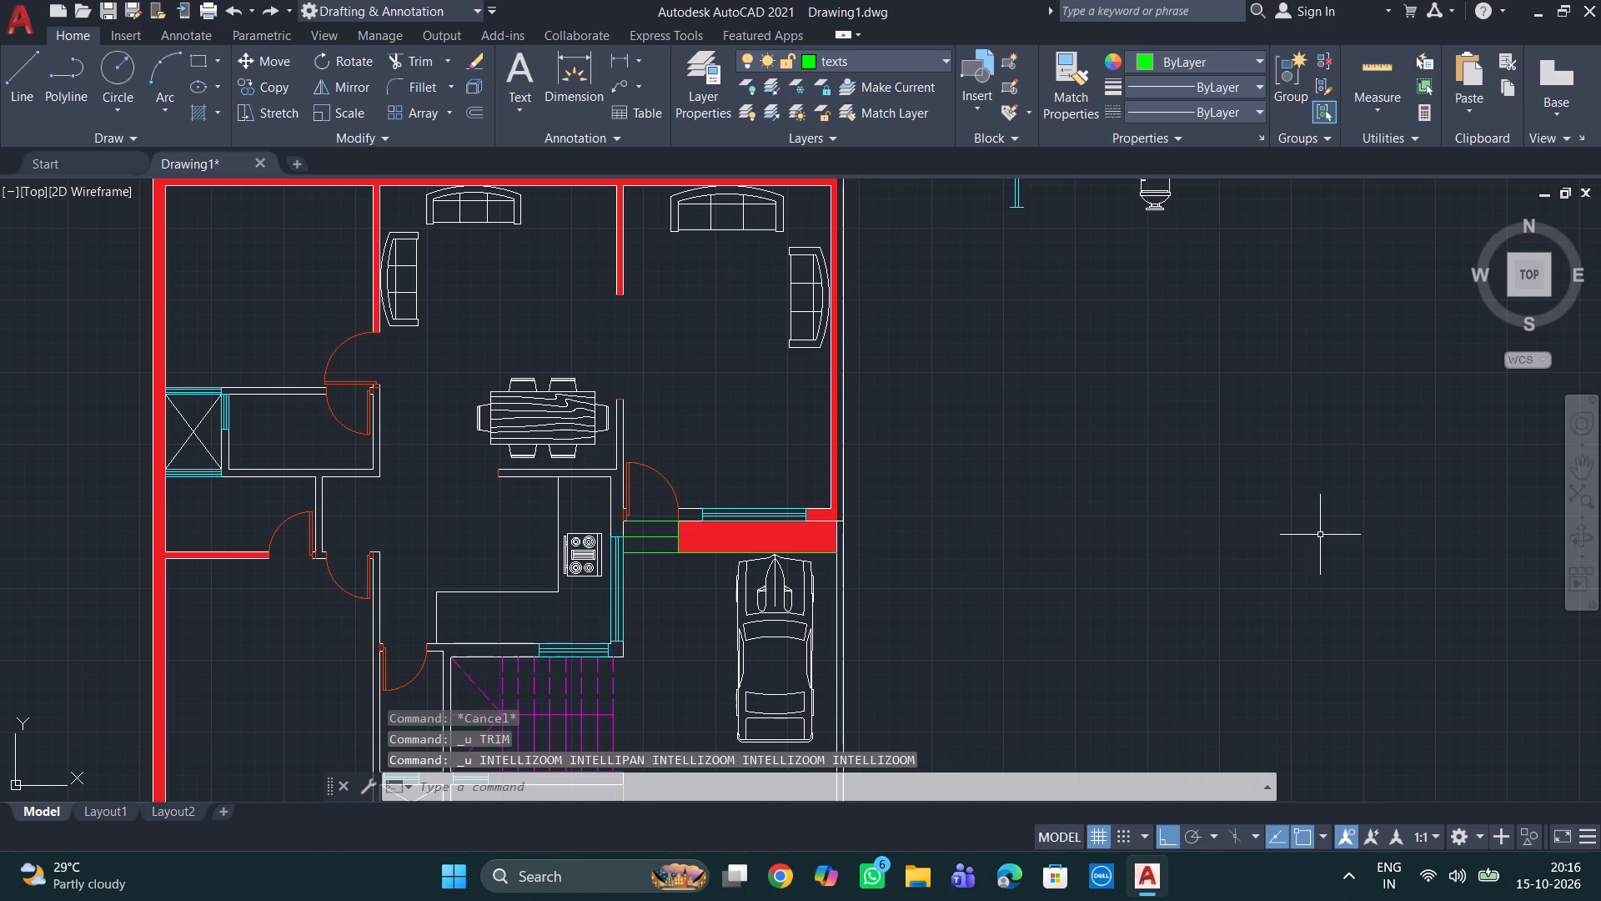
pyautogui.hotkey('ctrl', 'z')
pyautogui.hotkey('ctrl', 'z')
pyautogui.hotkey('ctrl', 'z')
pyautogui.hotkey('ctrl', 'z')
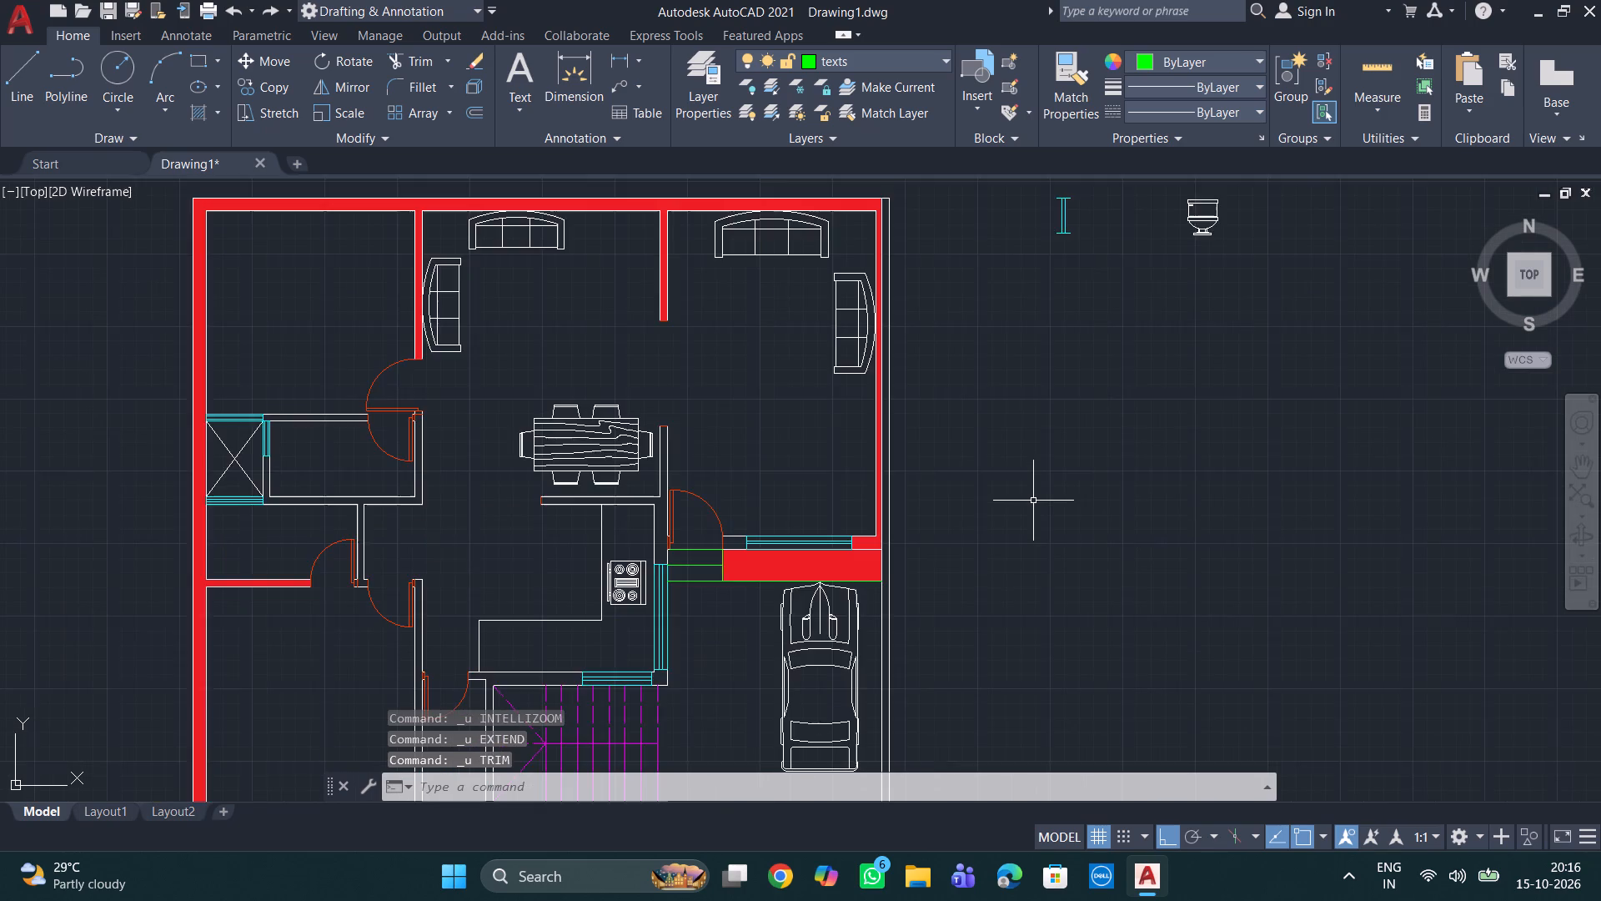
pyautogui.hotkey('ctrl', 'z')
pyautogui.hotkey('ctrl', 'z')
pyautogui.hotkey('ctrl', 'z')
pyautogui.hotkey('ctrl', 'z')
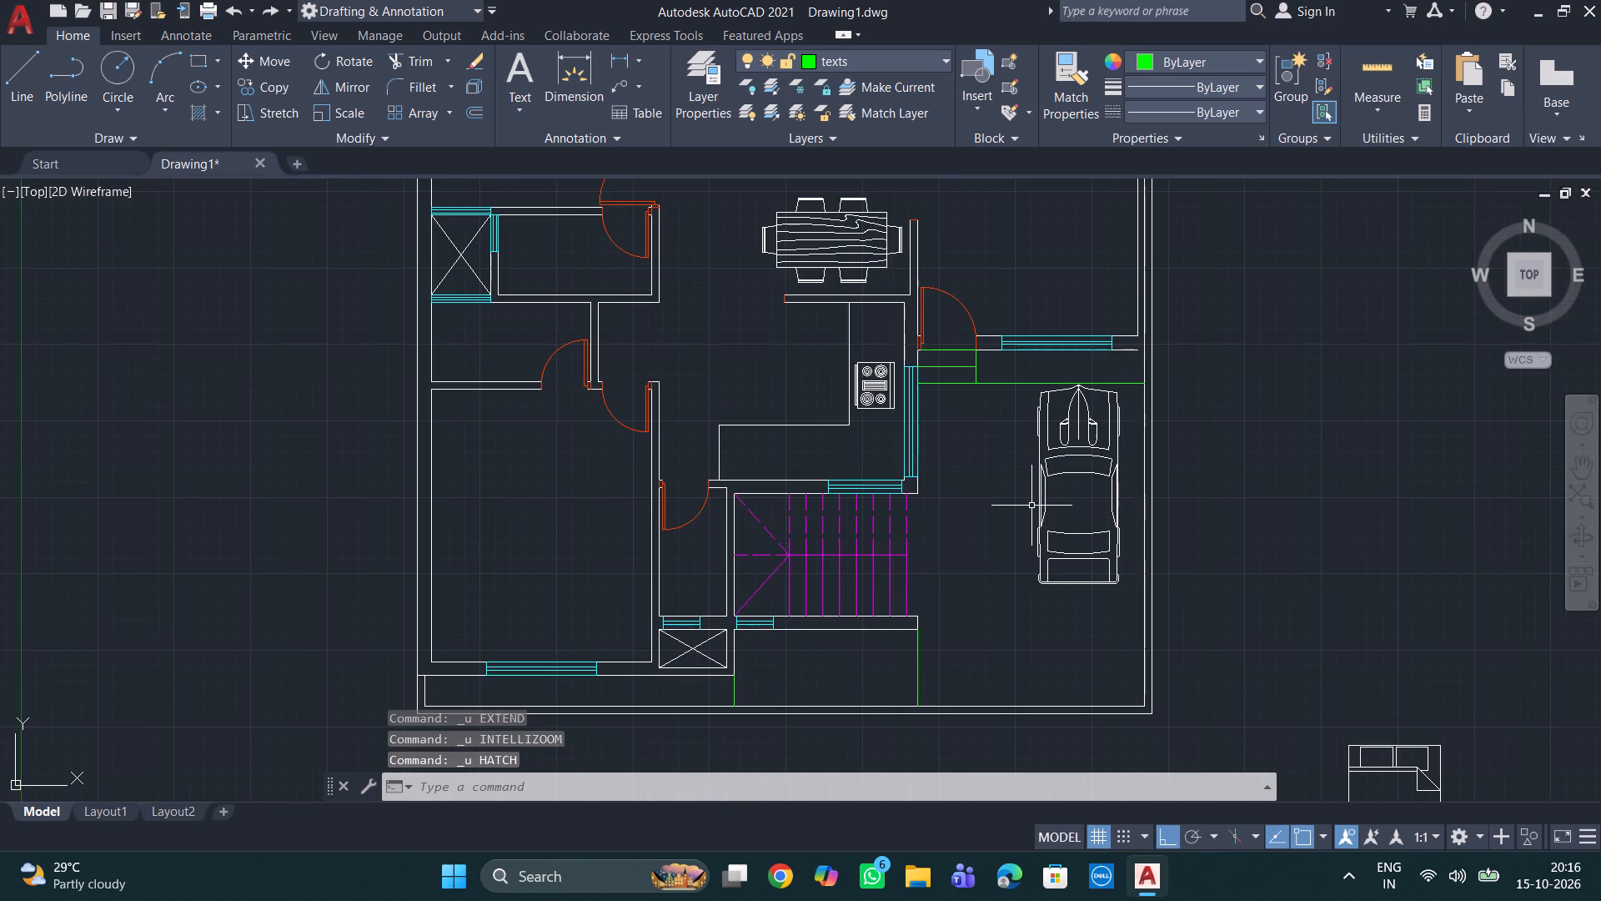
# Extend the outer face line of the window wall north of the car east to the boundary wall's outermost line.
pyautogui.scroll(-3, 1024, 501)
pyautogui.scroll(3, 1105, 443)
pyautogui.moveTo(950, 536); pyautogui.dragTo(931, 400, button='middle')
pyautogui.scroll(3, 931, 408)
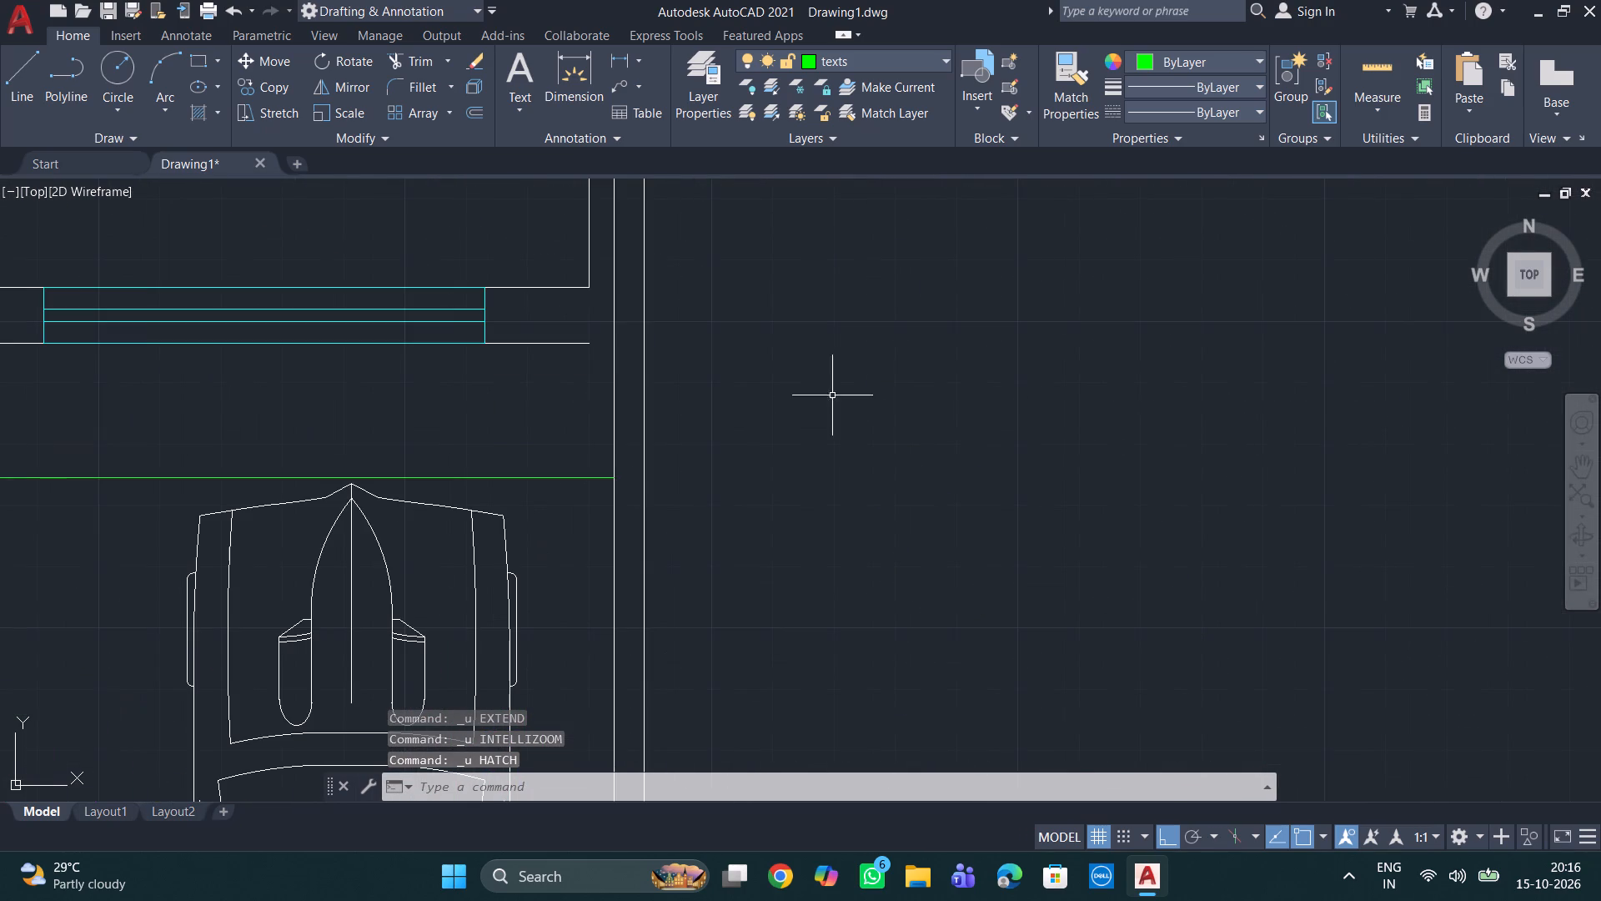
pyautogui.scroll(-2, 777, 392)
pyautogui.press('Escape')
pyautogui.press('Escape')
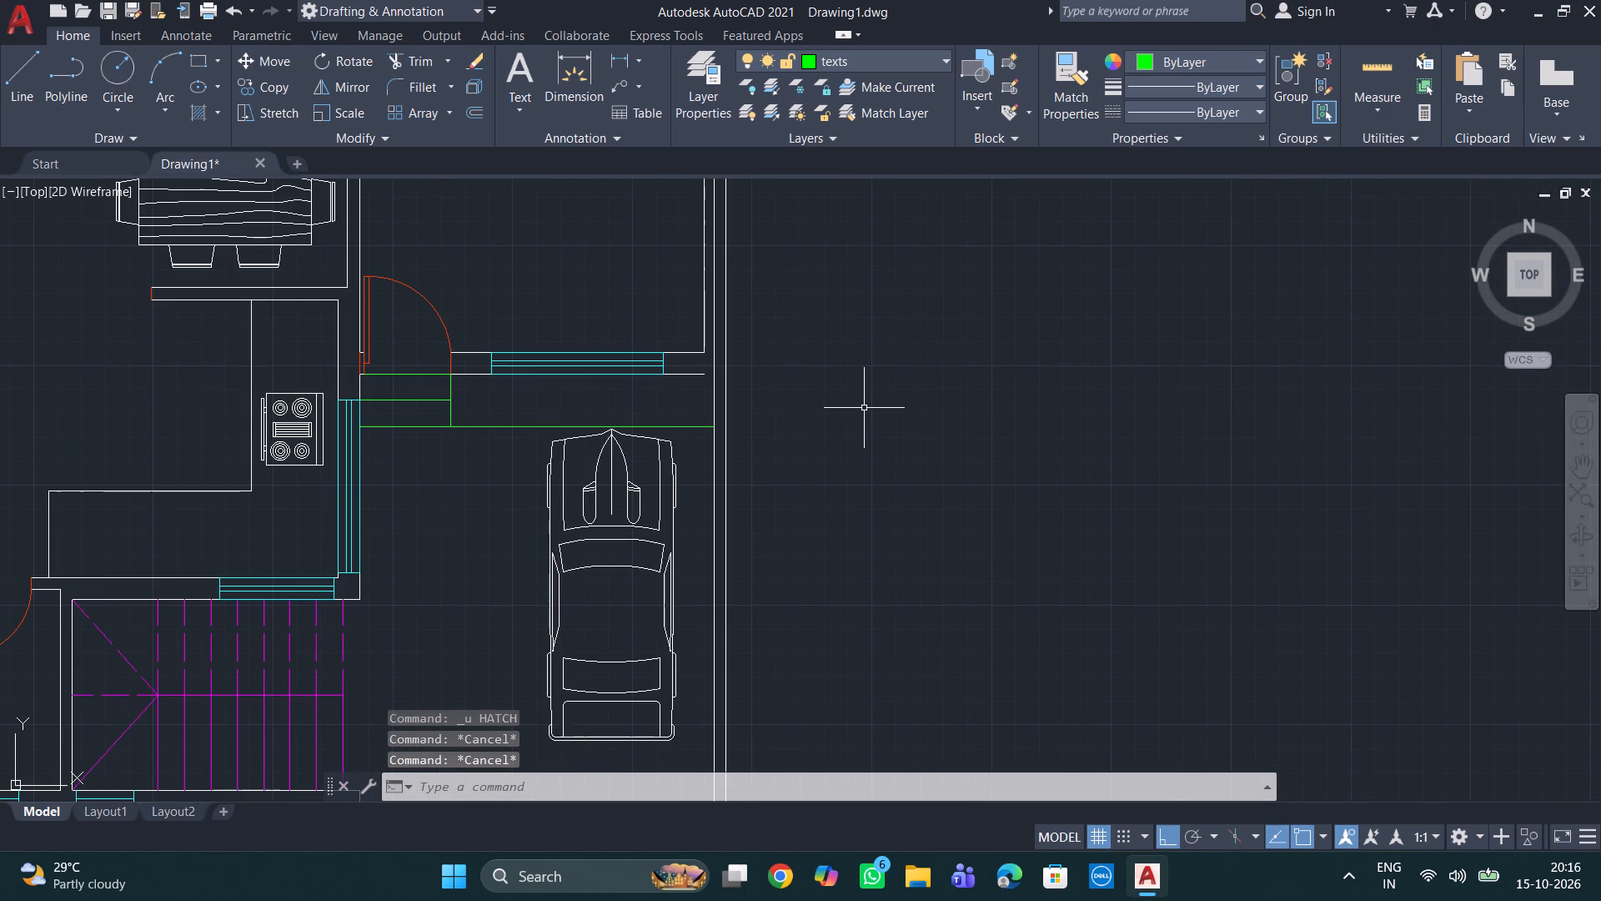
pyautogui.write('ex')
pyautogui.press('Return')
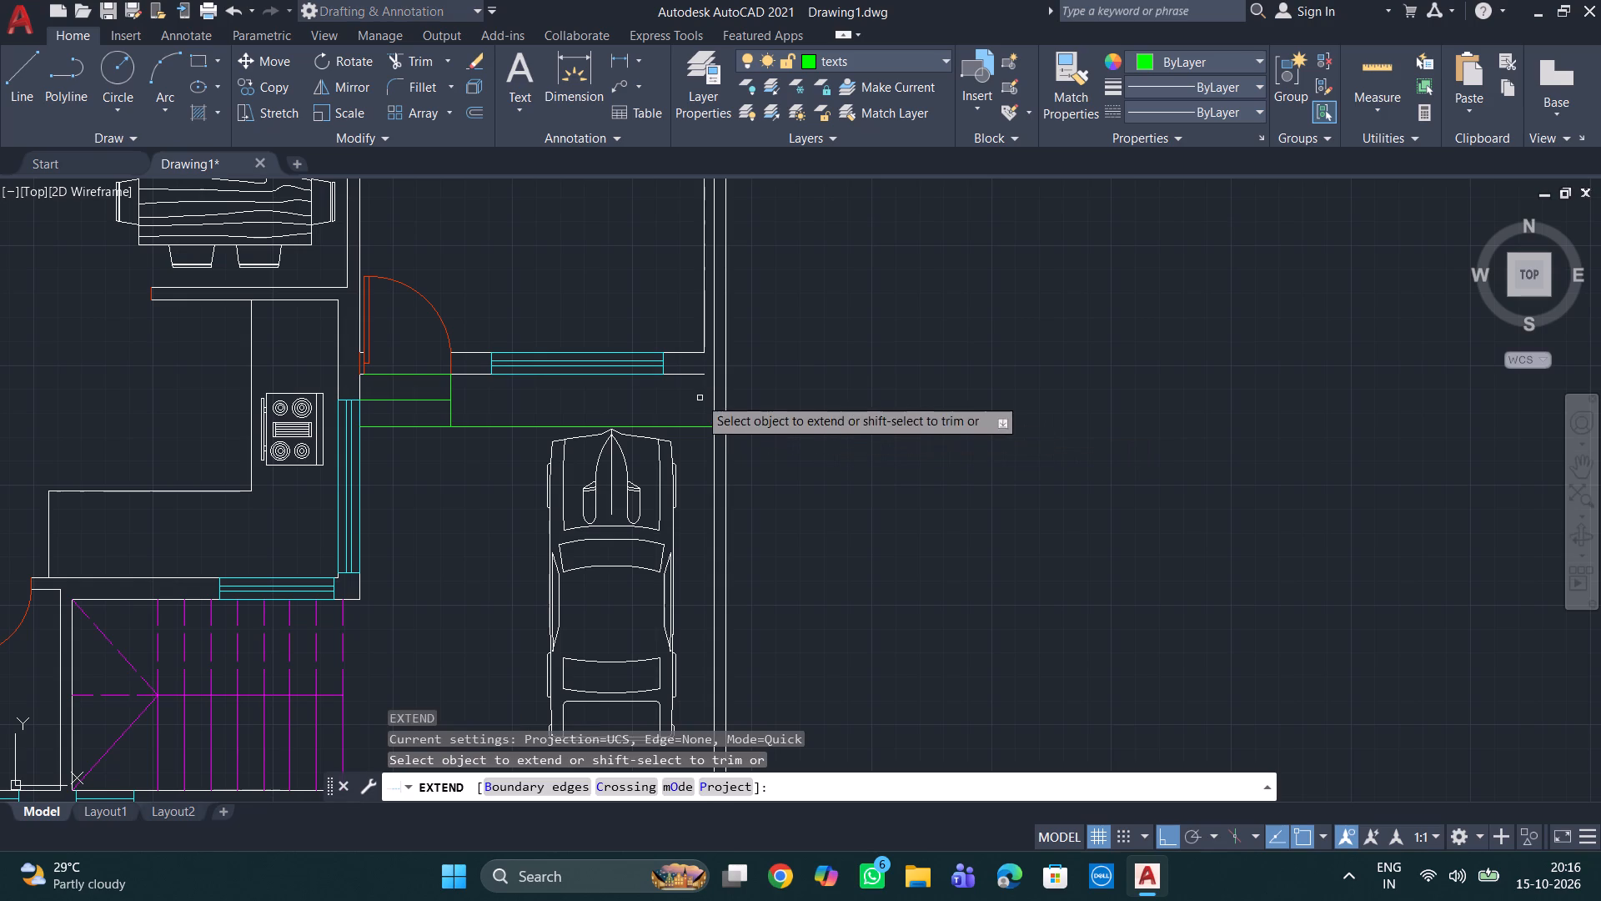
pyautogui.click(691, 375)
pyautogui.click(691, 375)
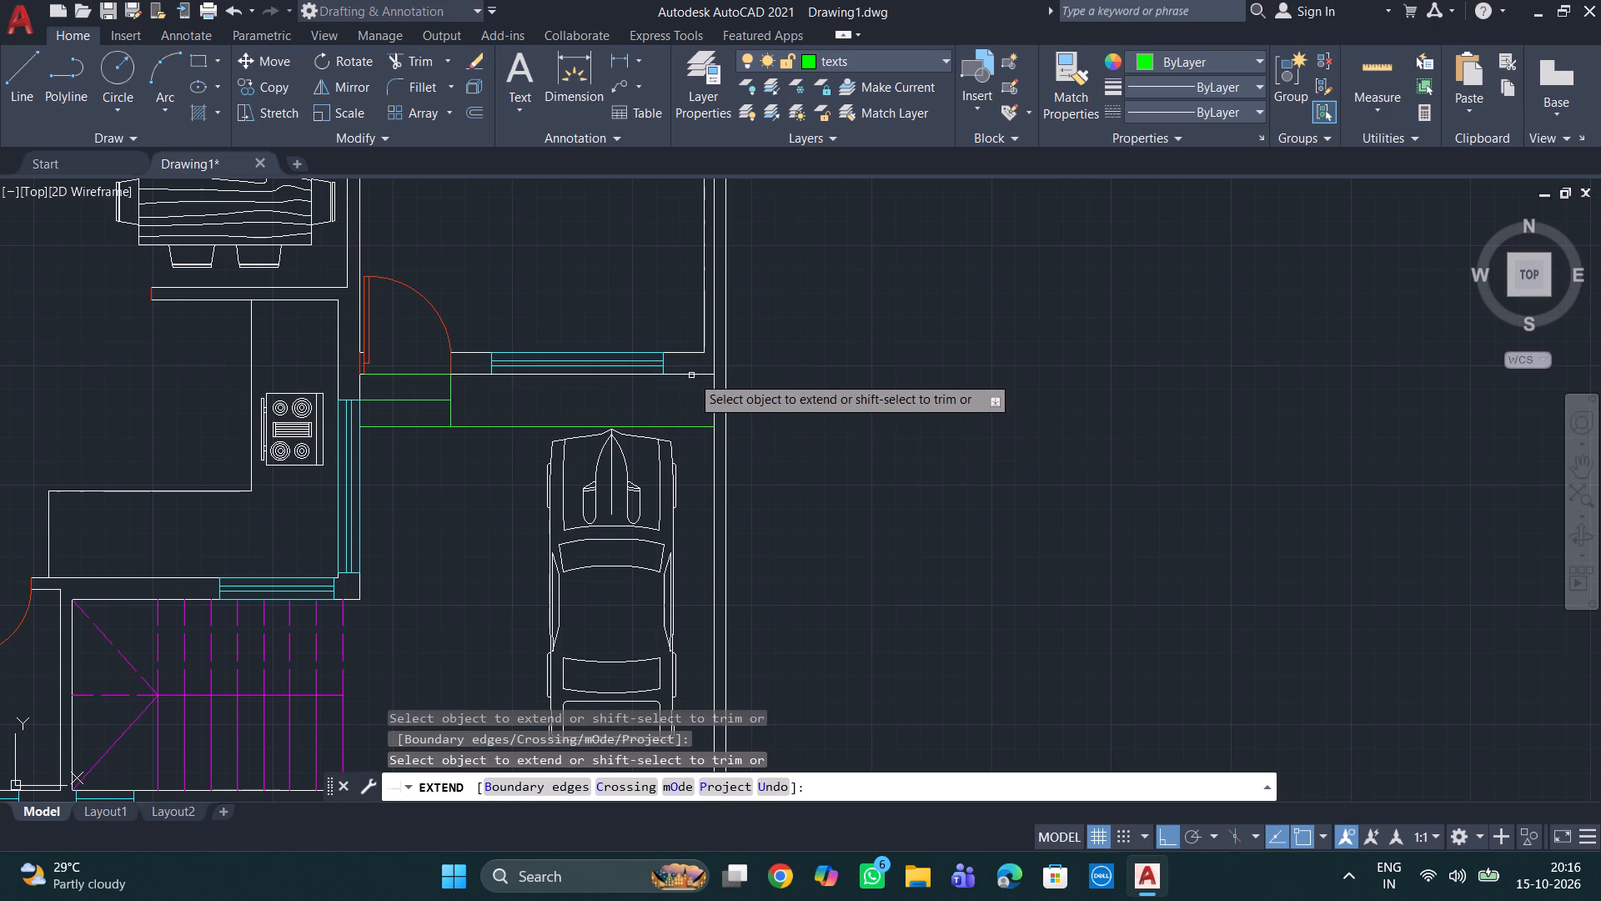
pyautogui.click(703, 373)
pyautogui.press('Escape')
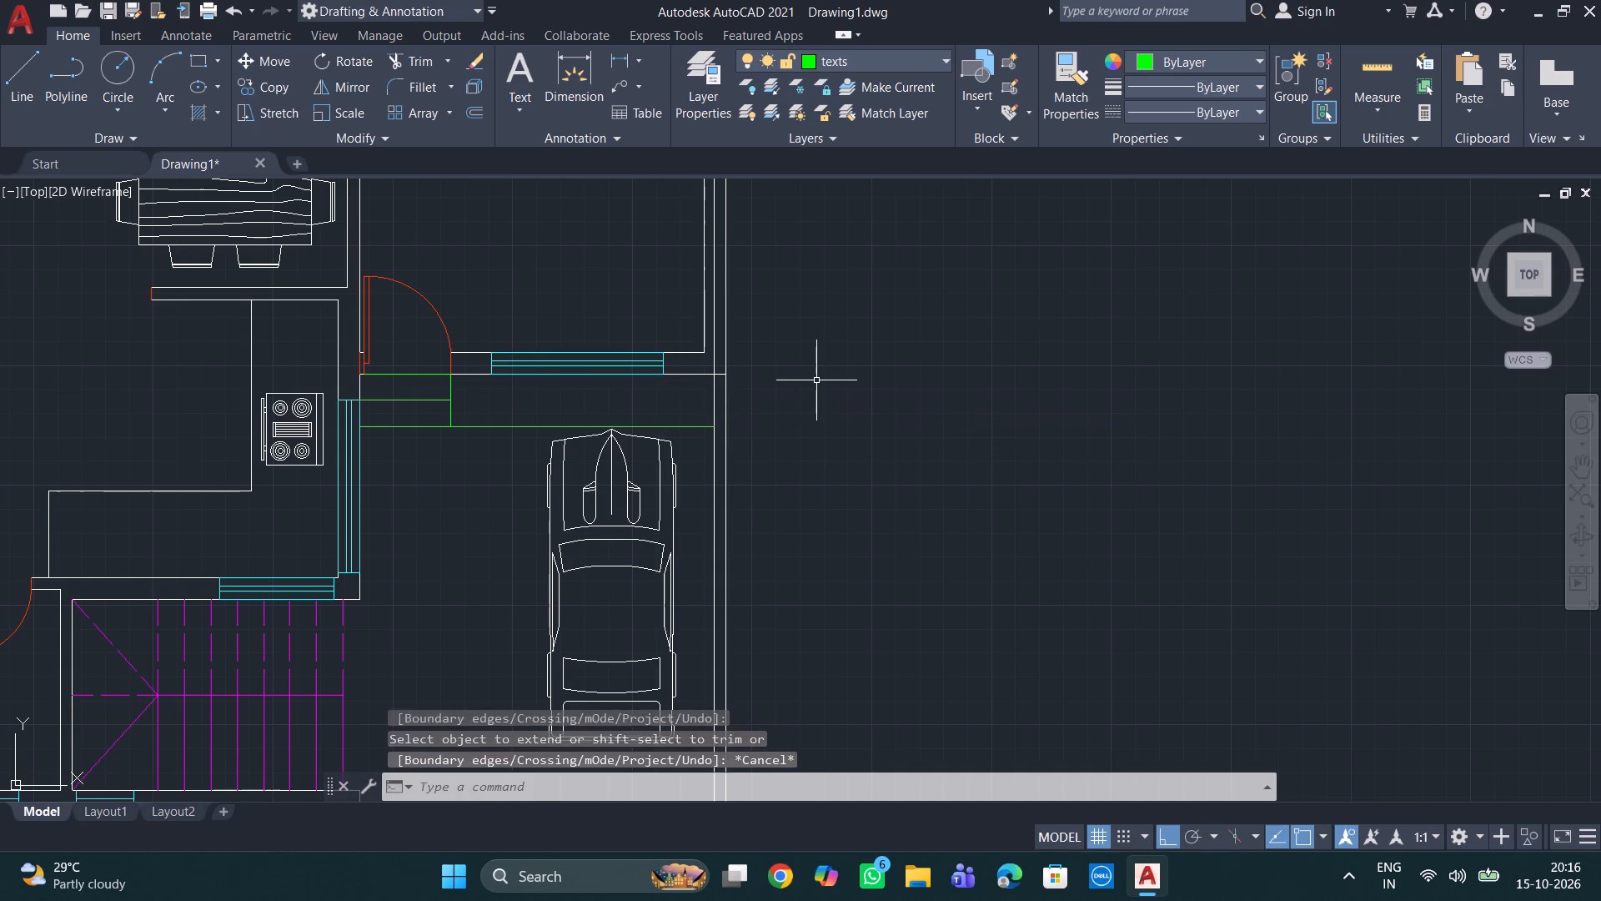
# Trim away the boundary wall's inner line along the east room, north of the extended wall face line.
pyautogui.press('Escape')
pyautogui.press('Escape')
pyautogui.press('Escape')
pyautogui.press('t')
pyautogui.press('r')
pyautogui.press('Return')
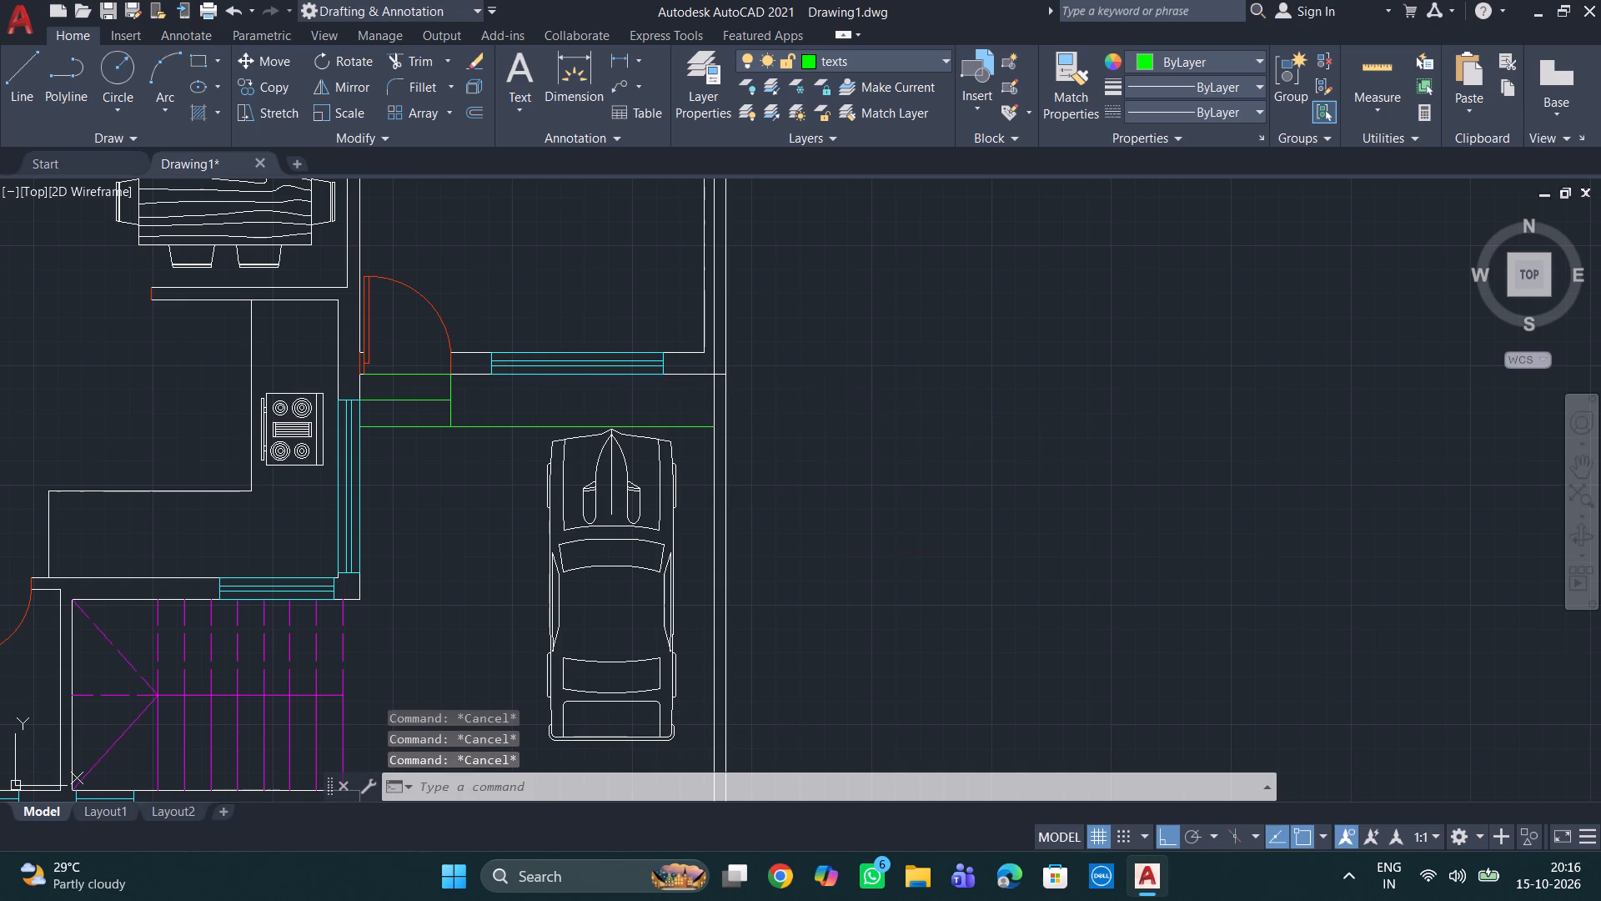
pyautogui.press('Return')
pyautogui.click(716, 345)
pyautogui.scroll(-2, 852, 360)
pyautogui.moveTo(852, 364); pyautogui.dragTo(888, 494, button='middle')
pyautogui.scroll(-1, 888, 494)
pyautogui.scroll(1, 892, 470)
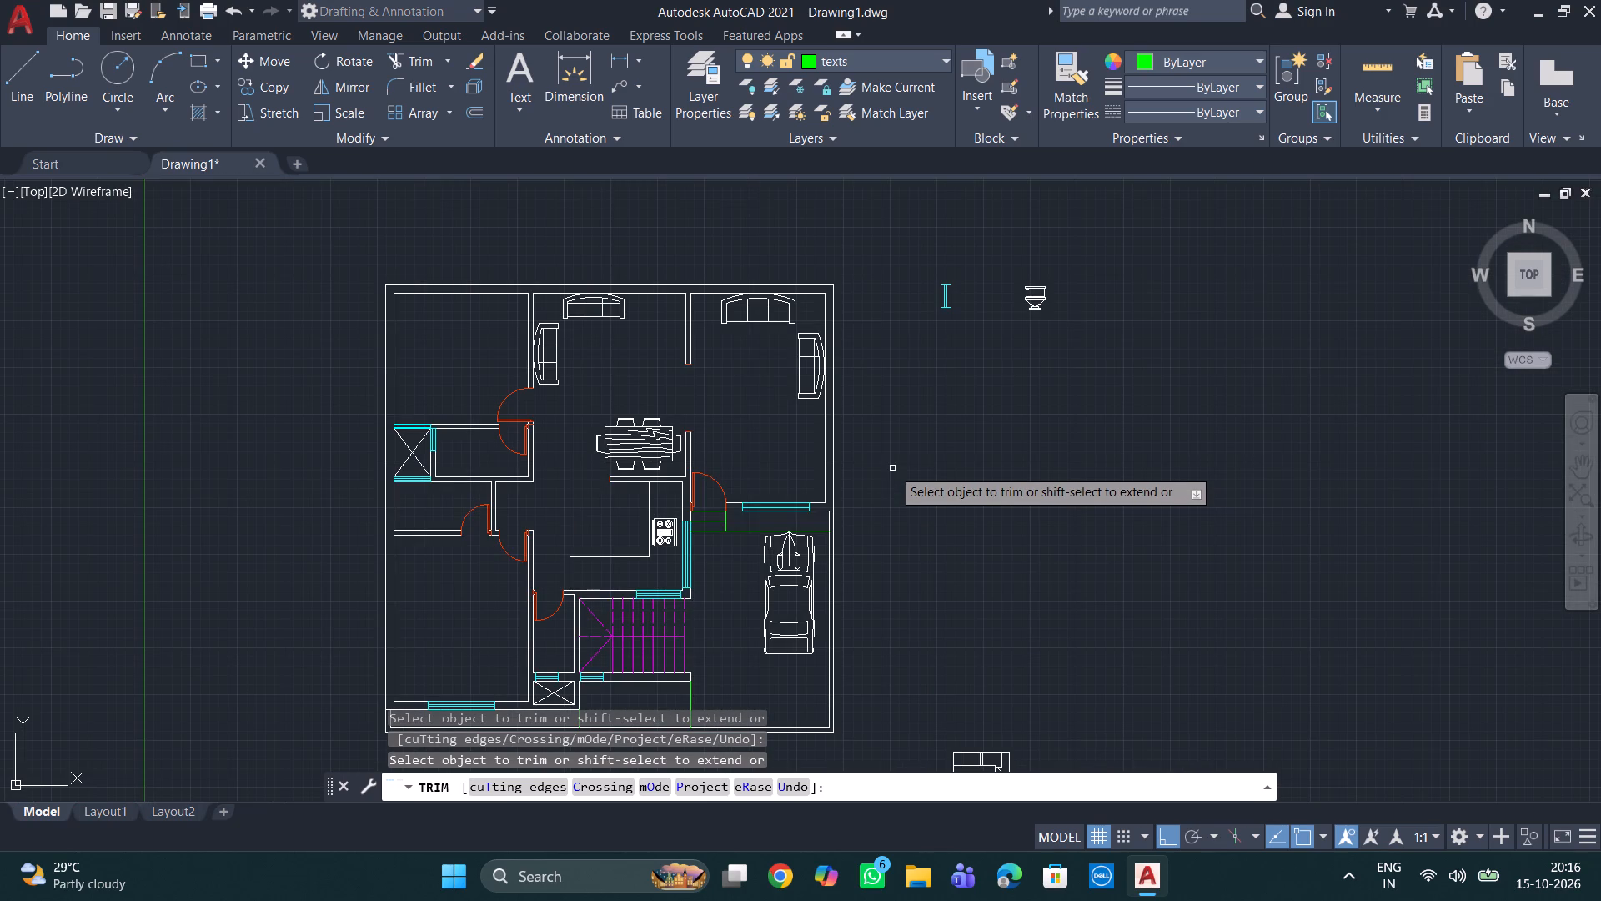
pyautogui.press('Escape')
pyautogui.press('Escape')
pyautogui.press('Escape')
pyautogui.press('Escape')
pyautogui.press('Escape')
pyautogui.press('Escape')
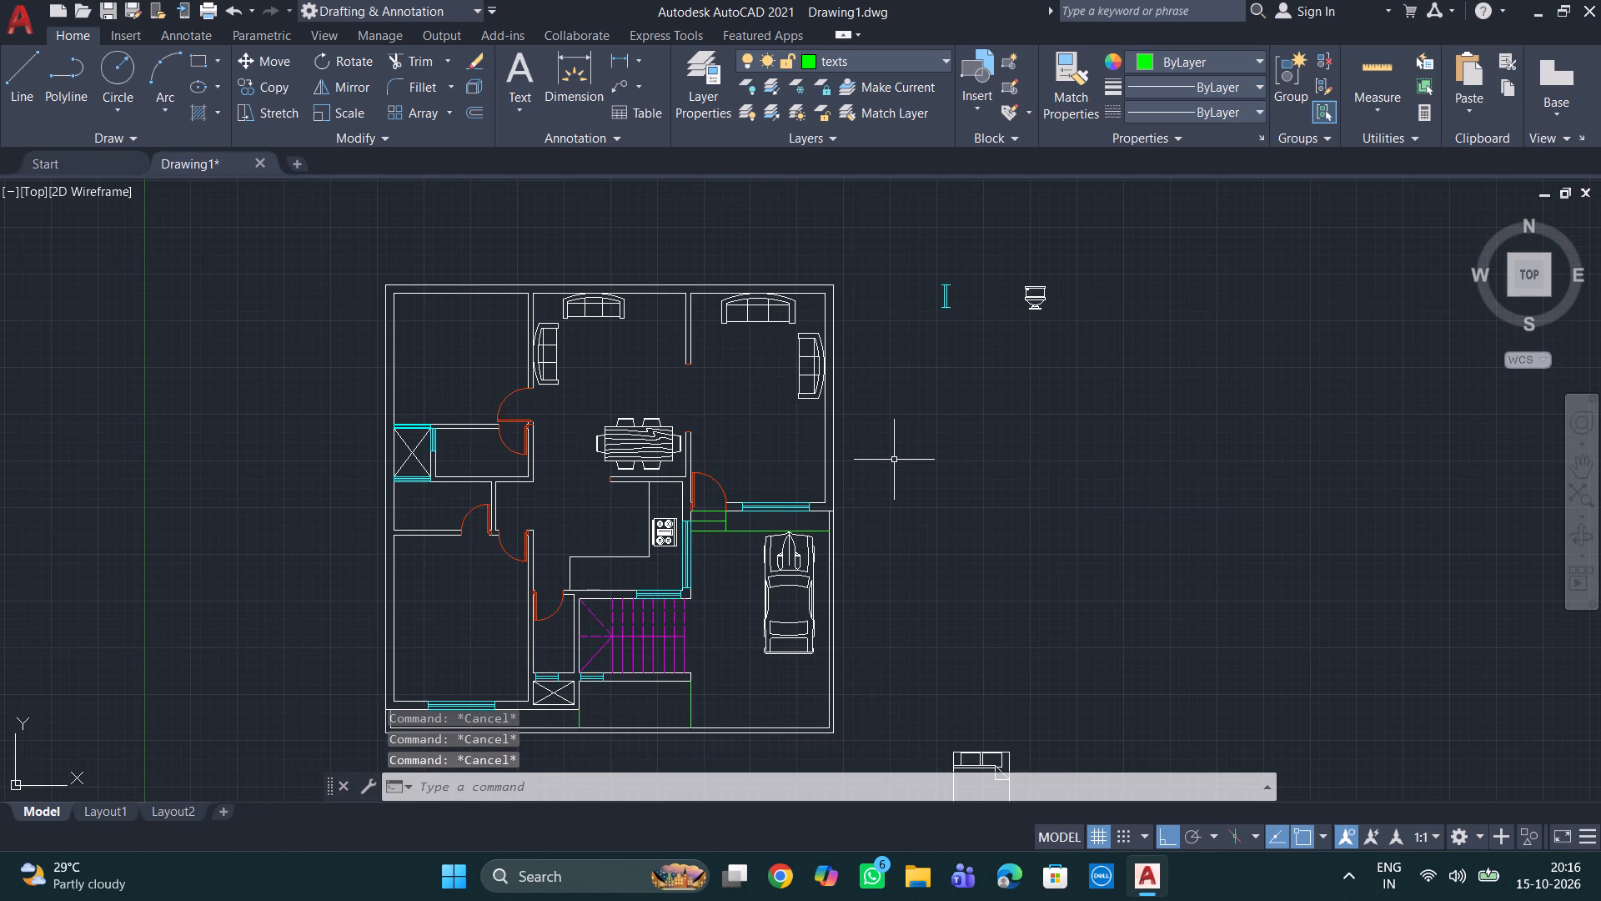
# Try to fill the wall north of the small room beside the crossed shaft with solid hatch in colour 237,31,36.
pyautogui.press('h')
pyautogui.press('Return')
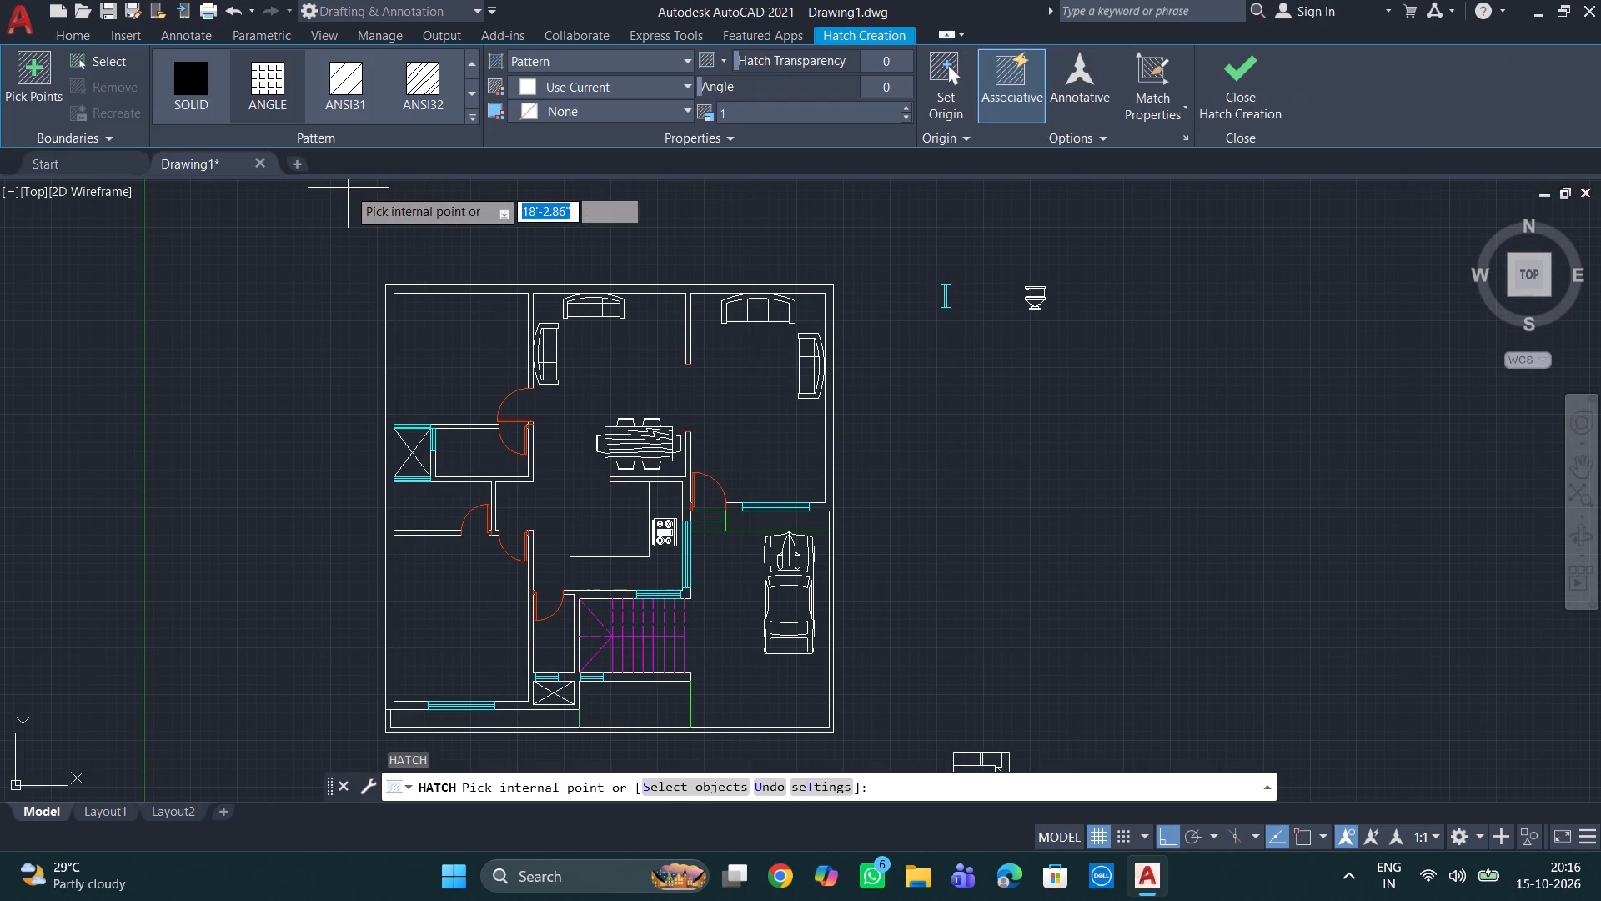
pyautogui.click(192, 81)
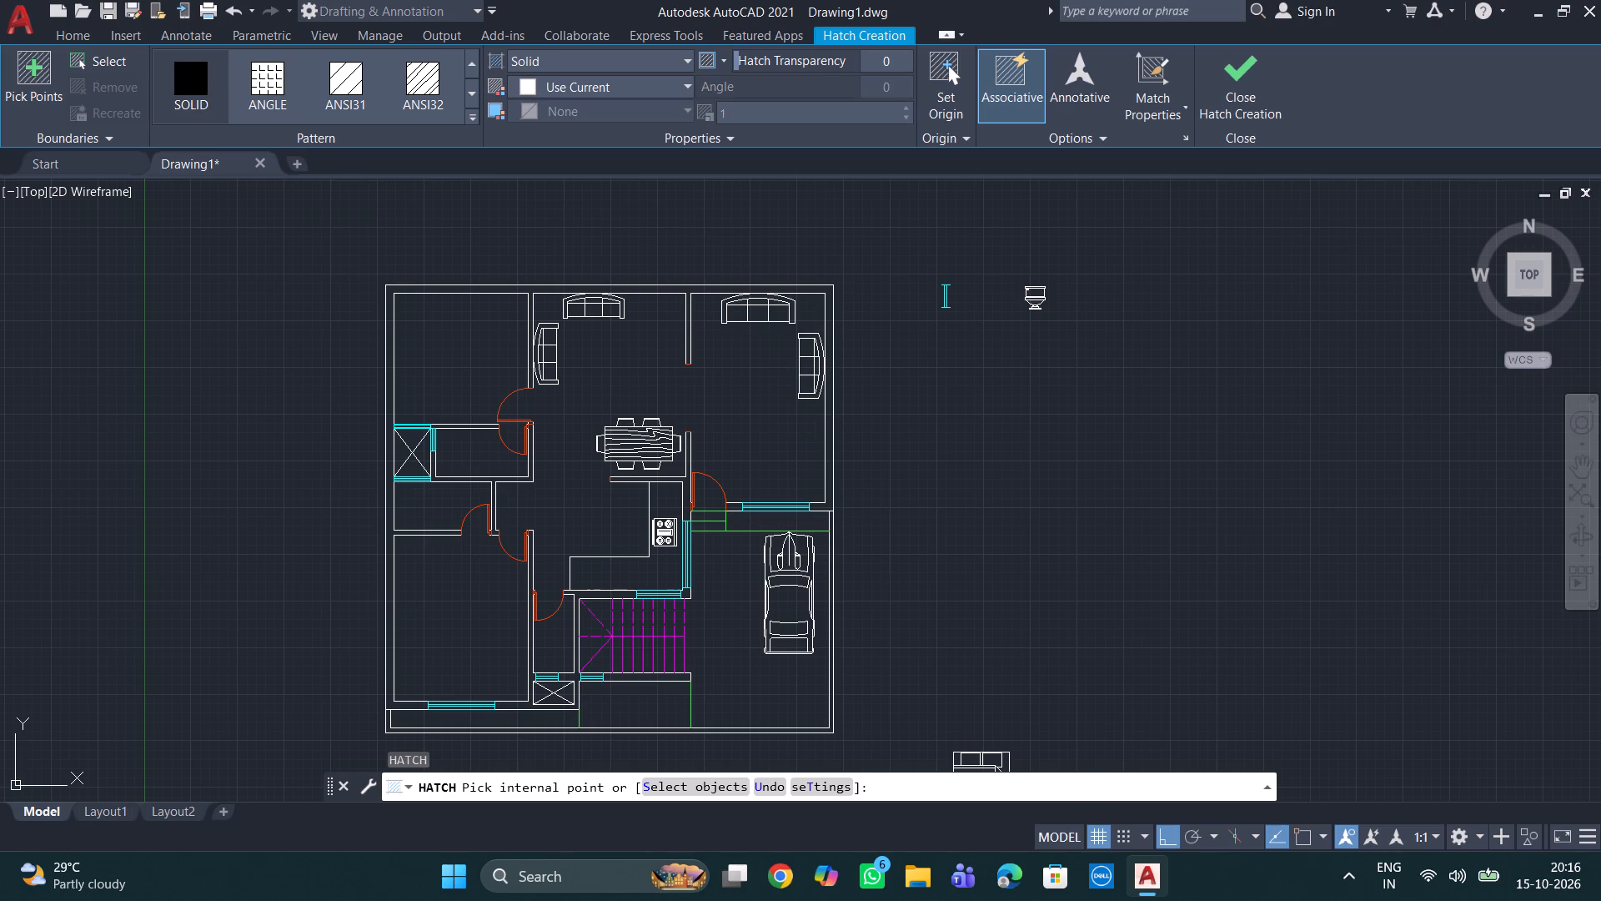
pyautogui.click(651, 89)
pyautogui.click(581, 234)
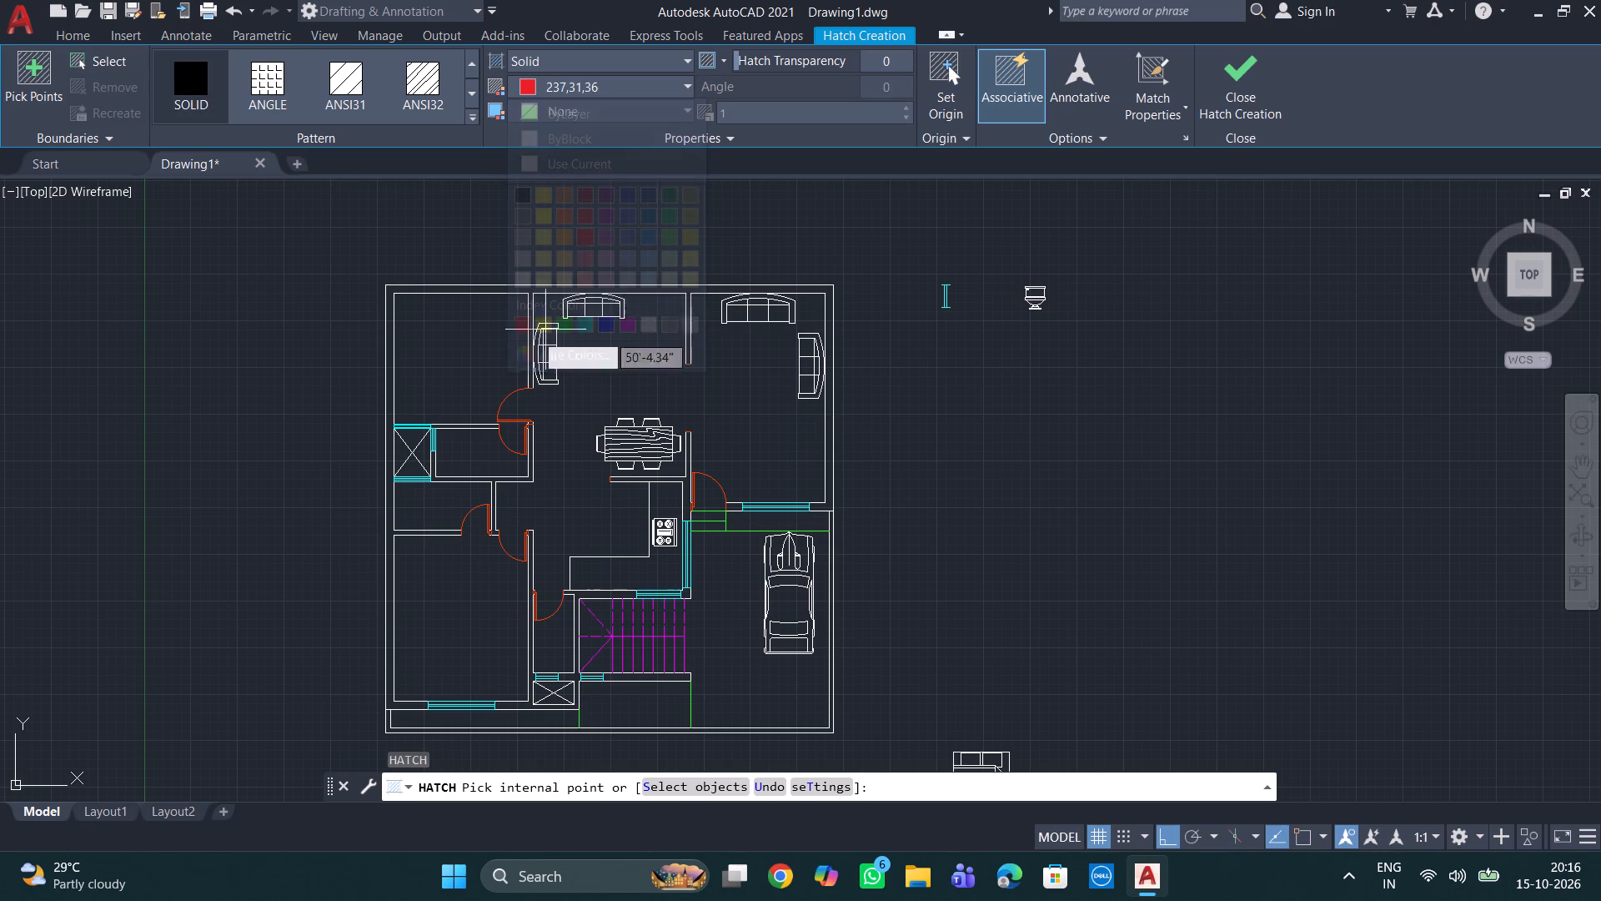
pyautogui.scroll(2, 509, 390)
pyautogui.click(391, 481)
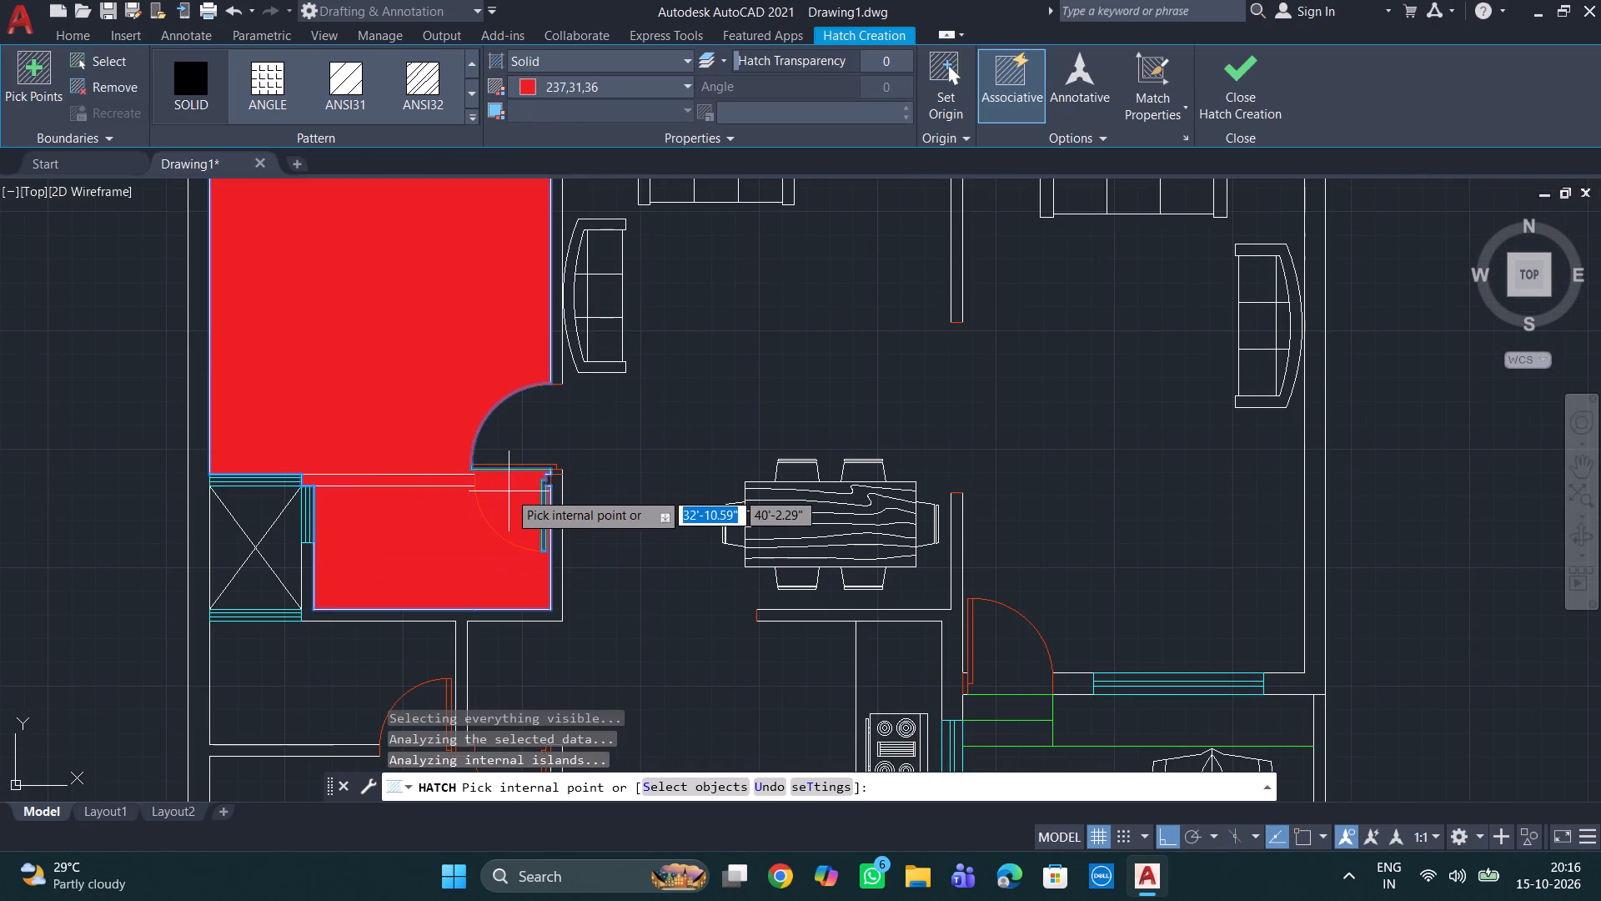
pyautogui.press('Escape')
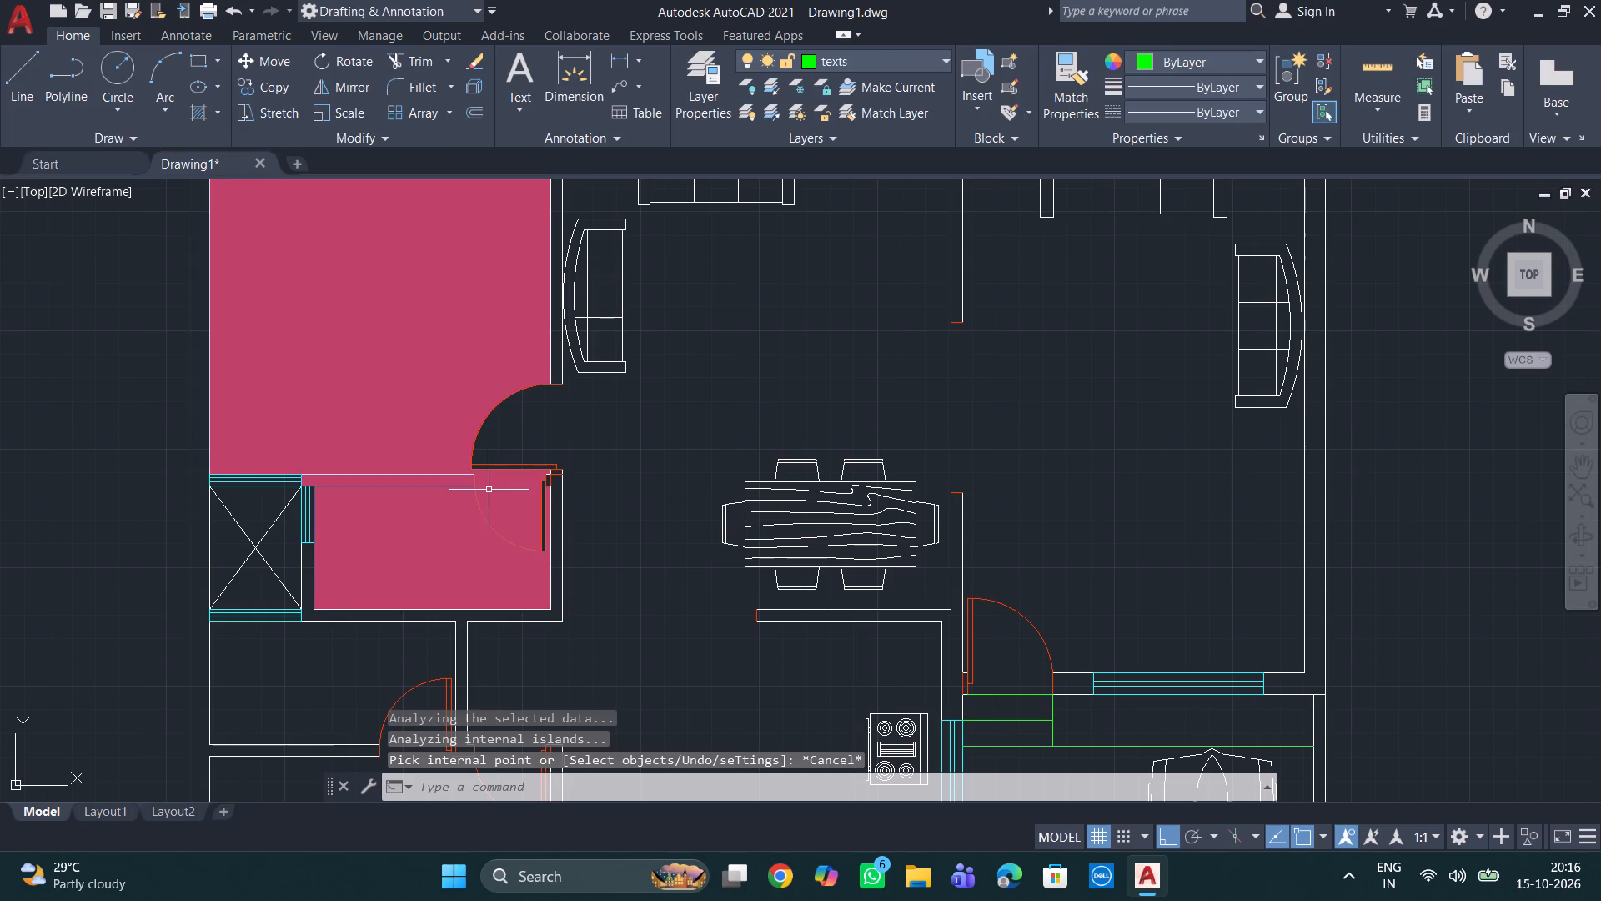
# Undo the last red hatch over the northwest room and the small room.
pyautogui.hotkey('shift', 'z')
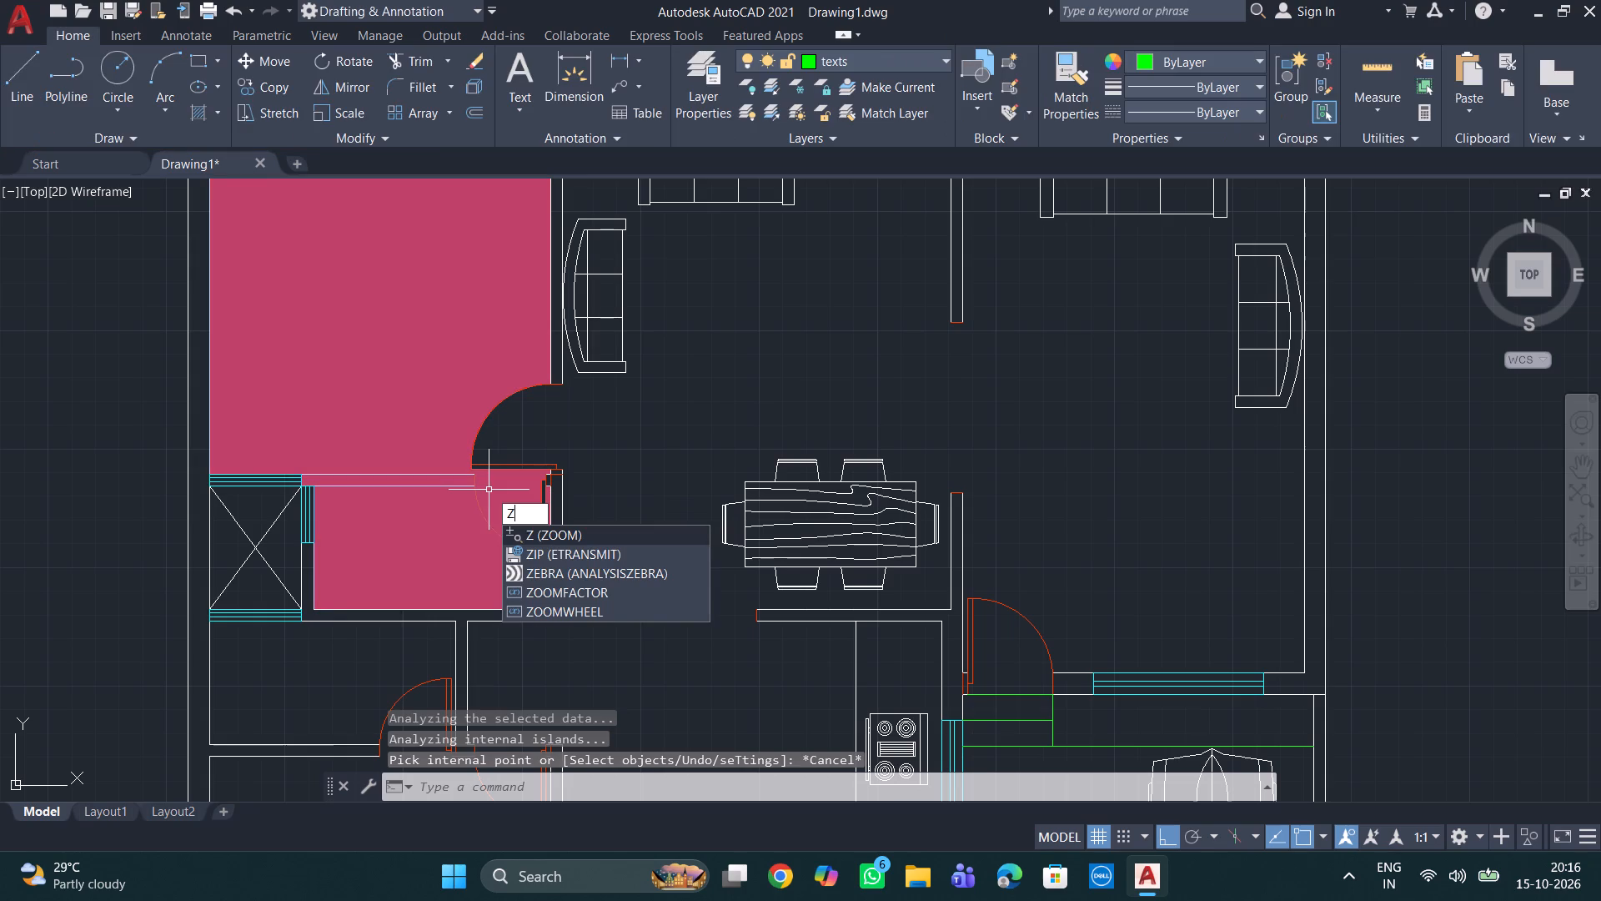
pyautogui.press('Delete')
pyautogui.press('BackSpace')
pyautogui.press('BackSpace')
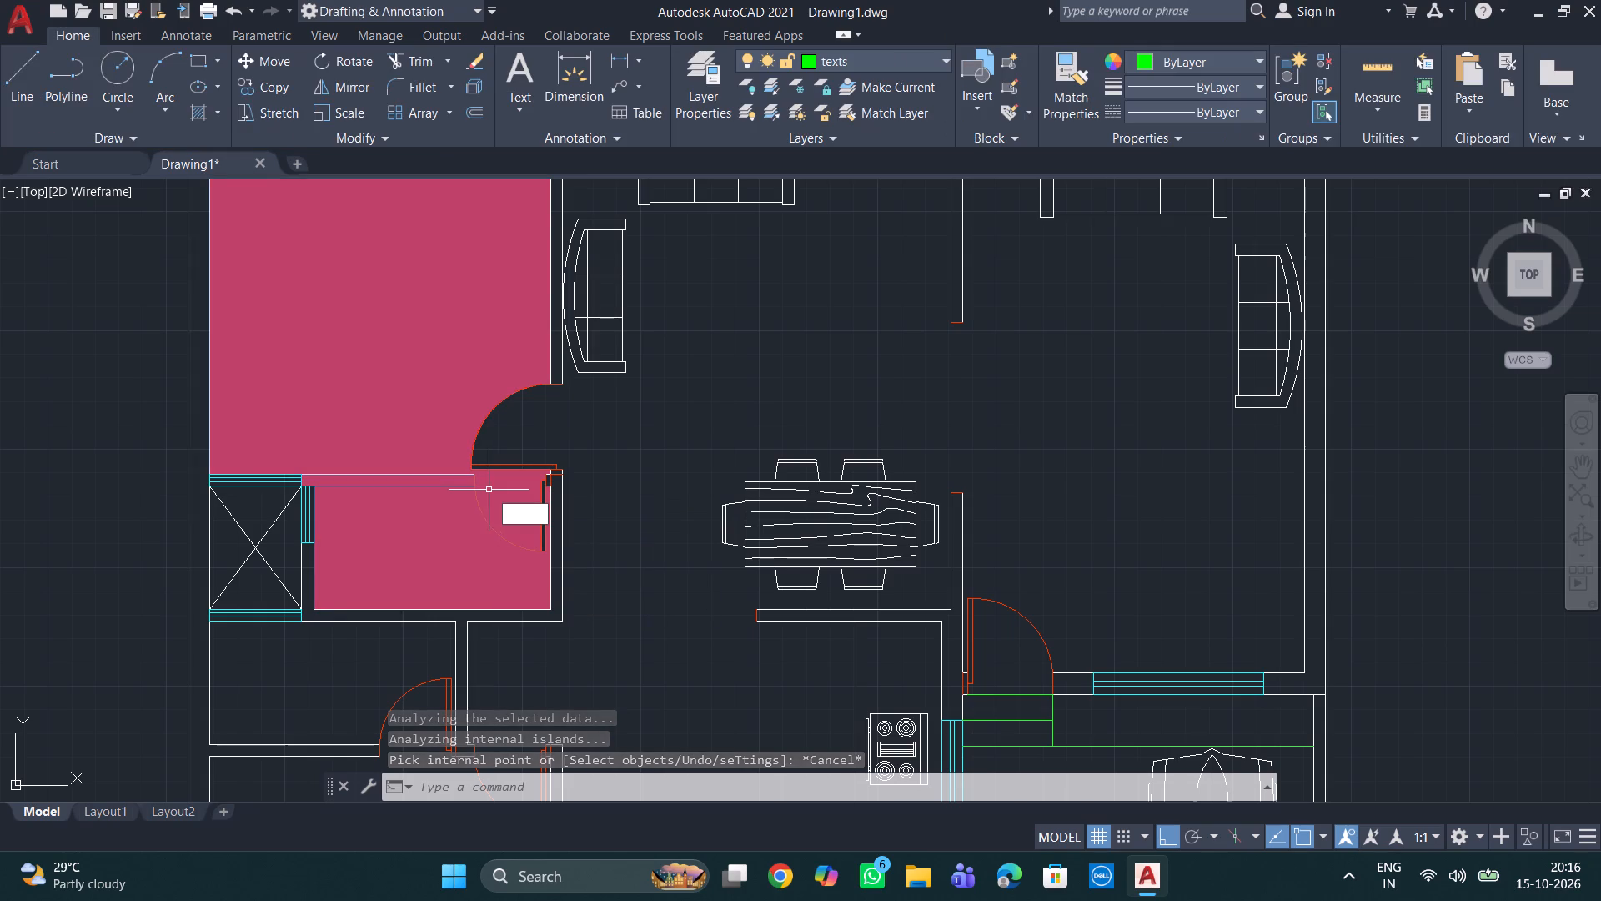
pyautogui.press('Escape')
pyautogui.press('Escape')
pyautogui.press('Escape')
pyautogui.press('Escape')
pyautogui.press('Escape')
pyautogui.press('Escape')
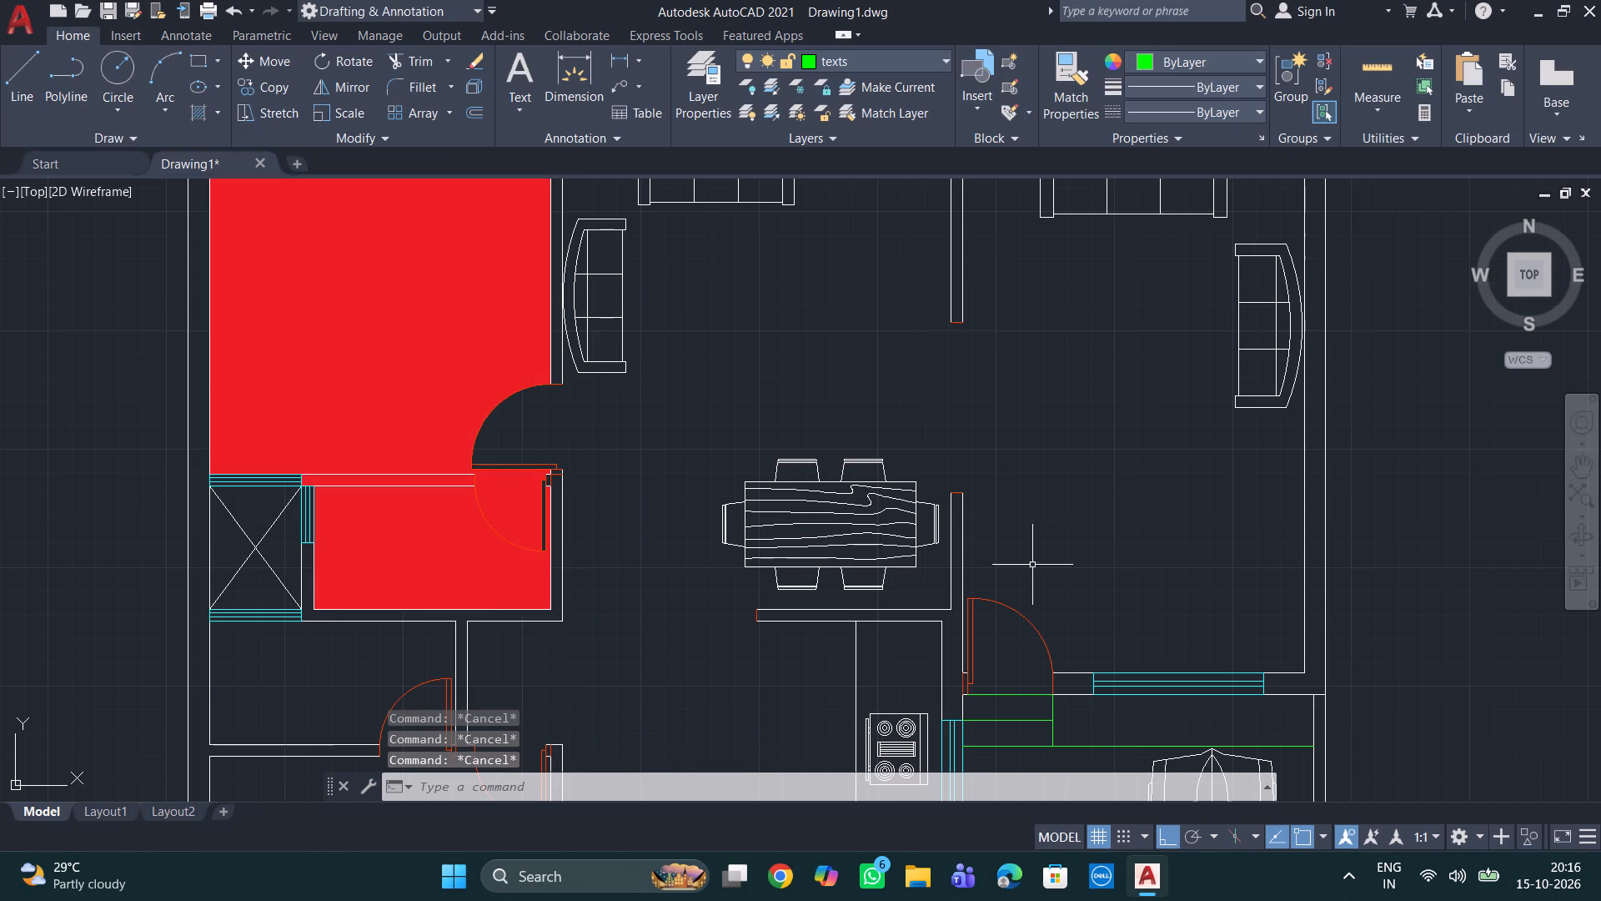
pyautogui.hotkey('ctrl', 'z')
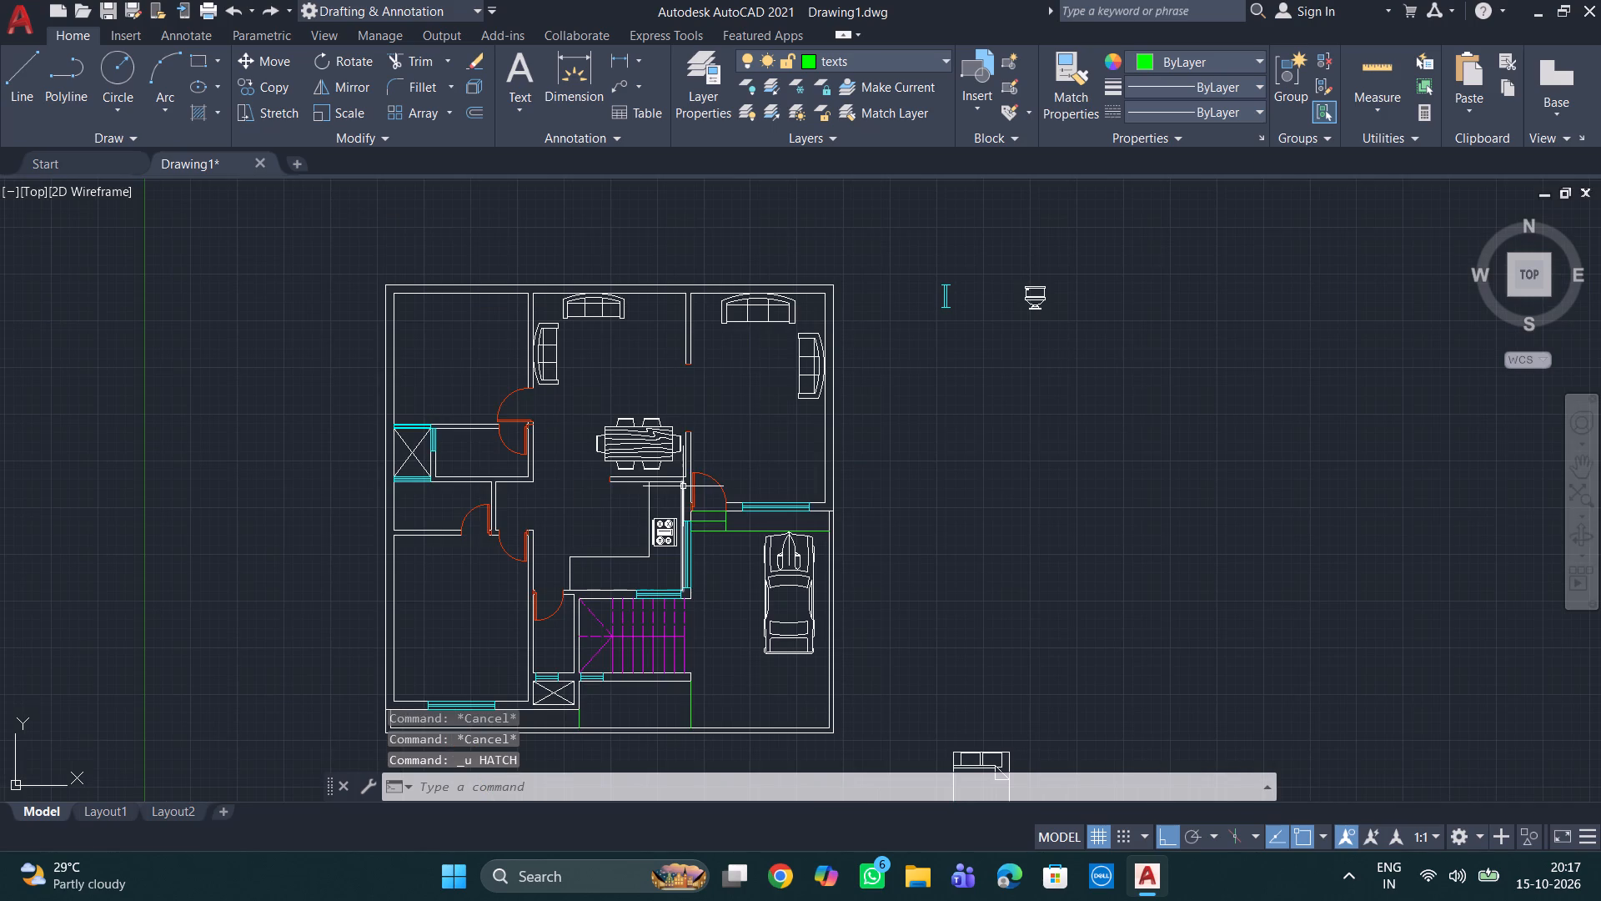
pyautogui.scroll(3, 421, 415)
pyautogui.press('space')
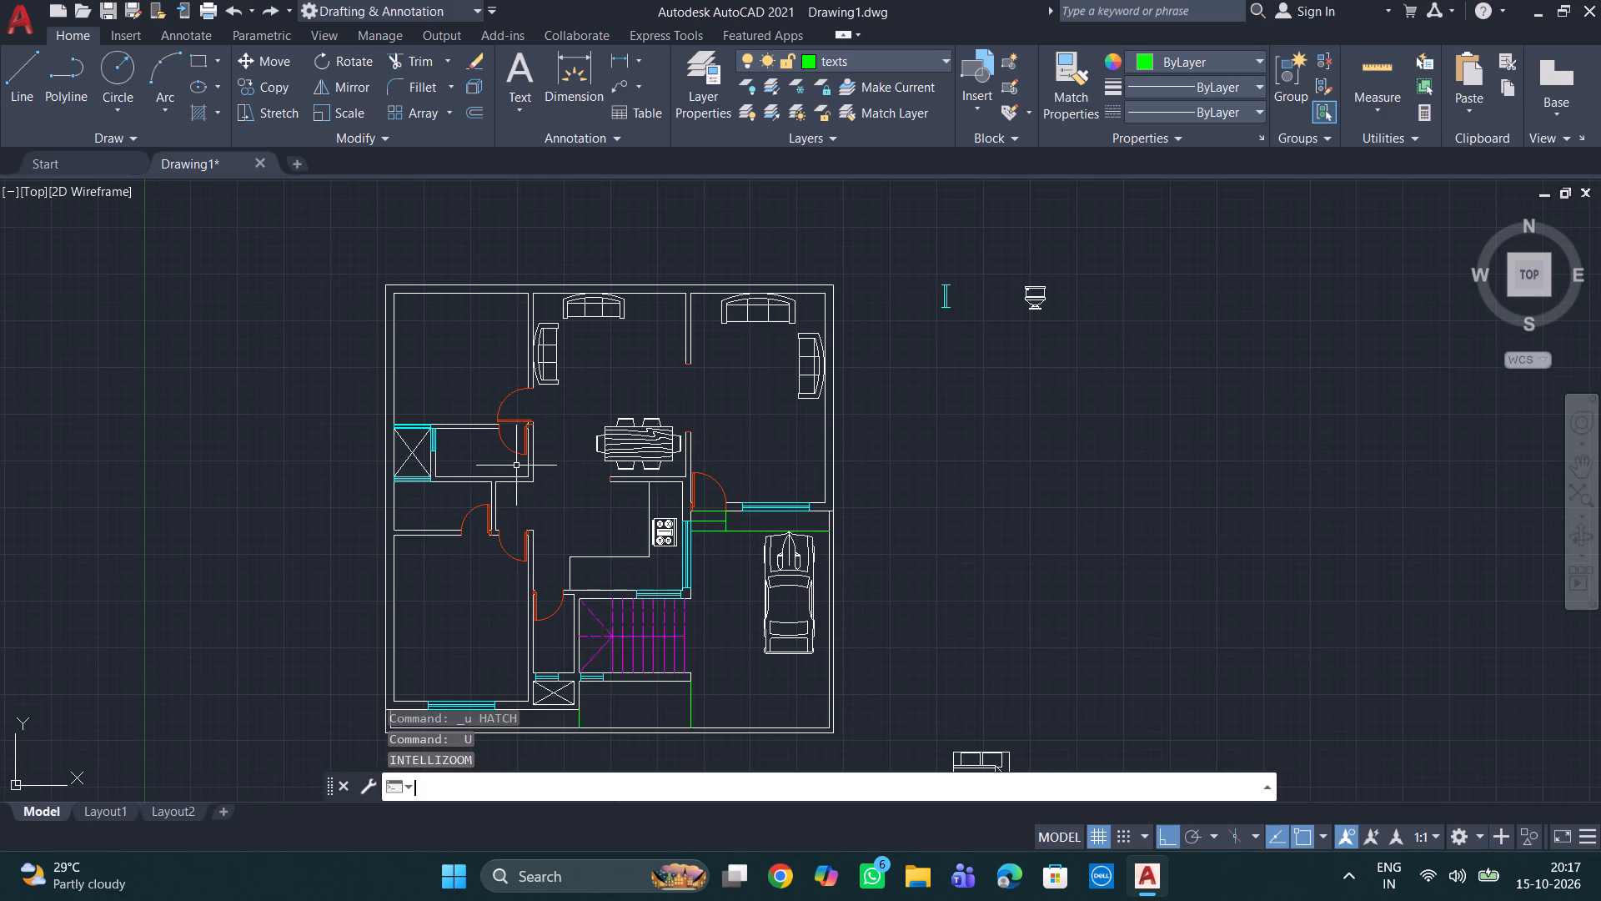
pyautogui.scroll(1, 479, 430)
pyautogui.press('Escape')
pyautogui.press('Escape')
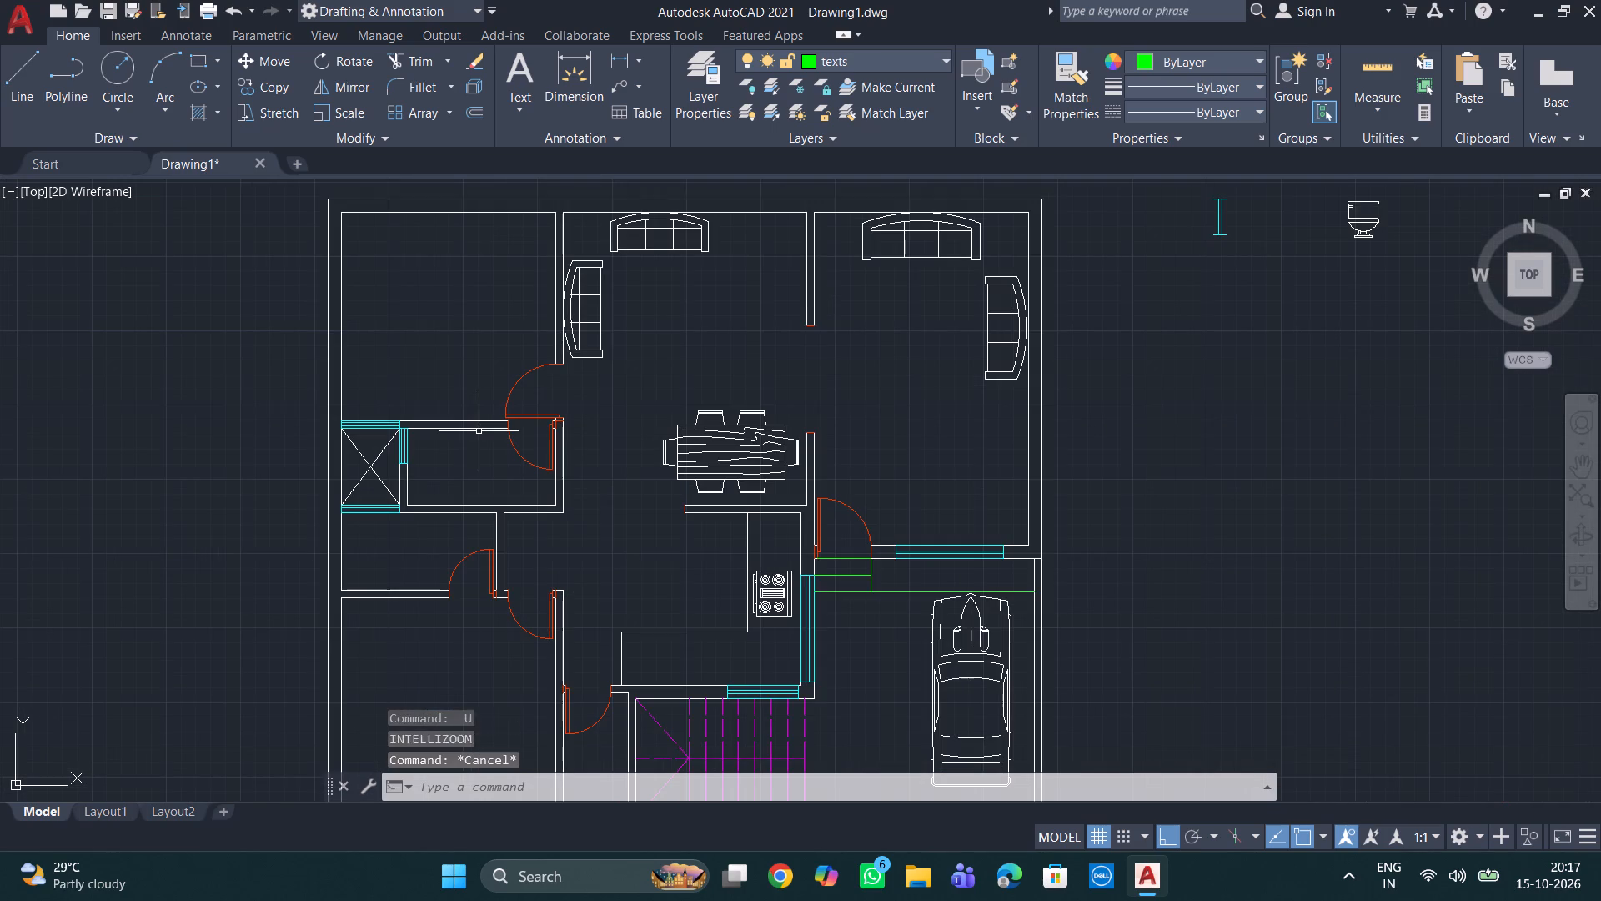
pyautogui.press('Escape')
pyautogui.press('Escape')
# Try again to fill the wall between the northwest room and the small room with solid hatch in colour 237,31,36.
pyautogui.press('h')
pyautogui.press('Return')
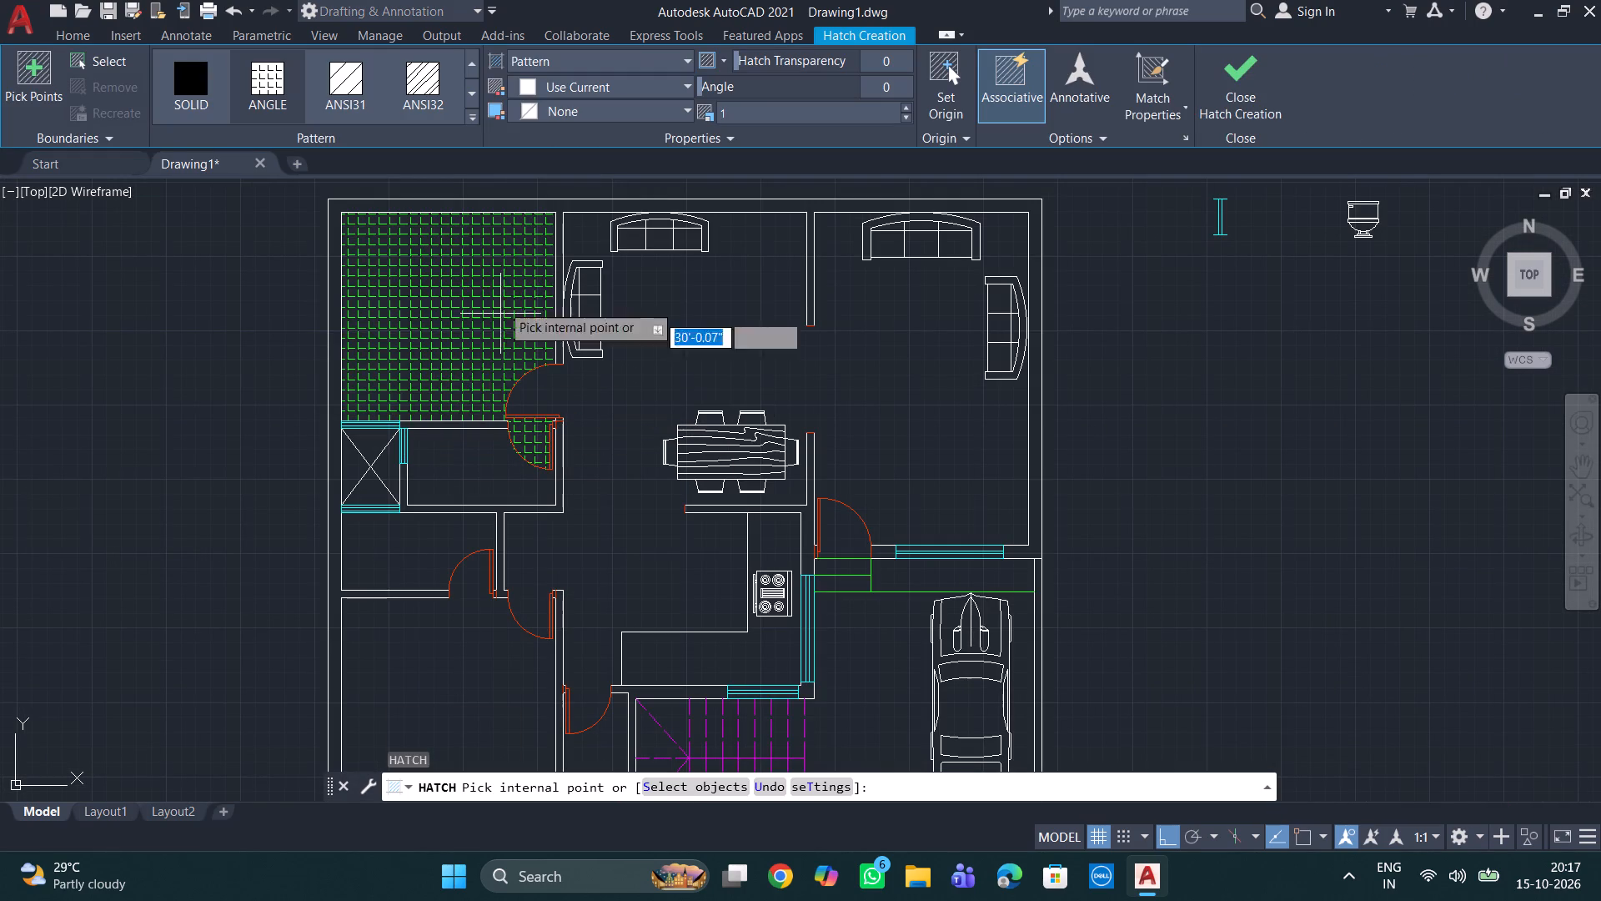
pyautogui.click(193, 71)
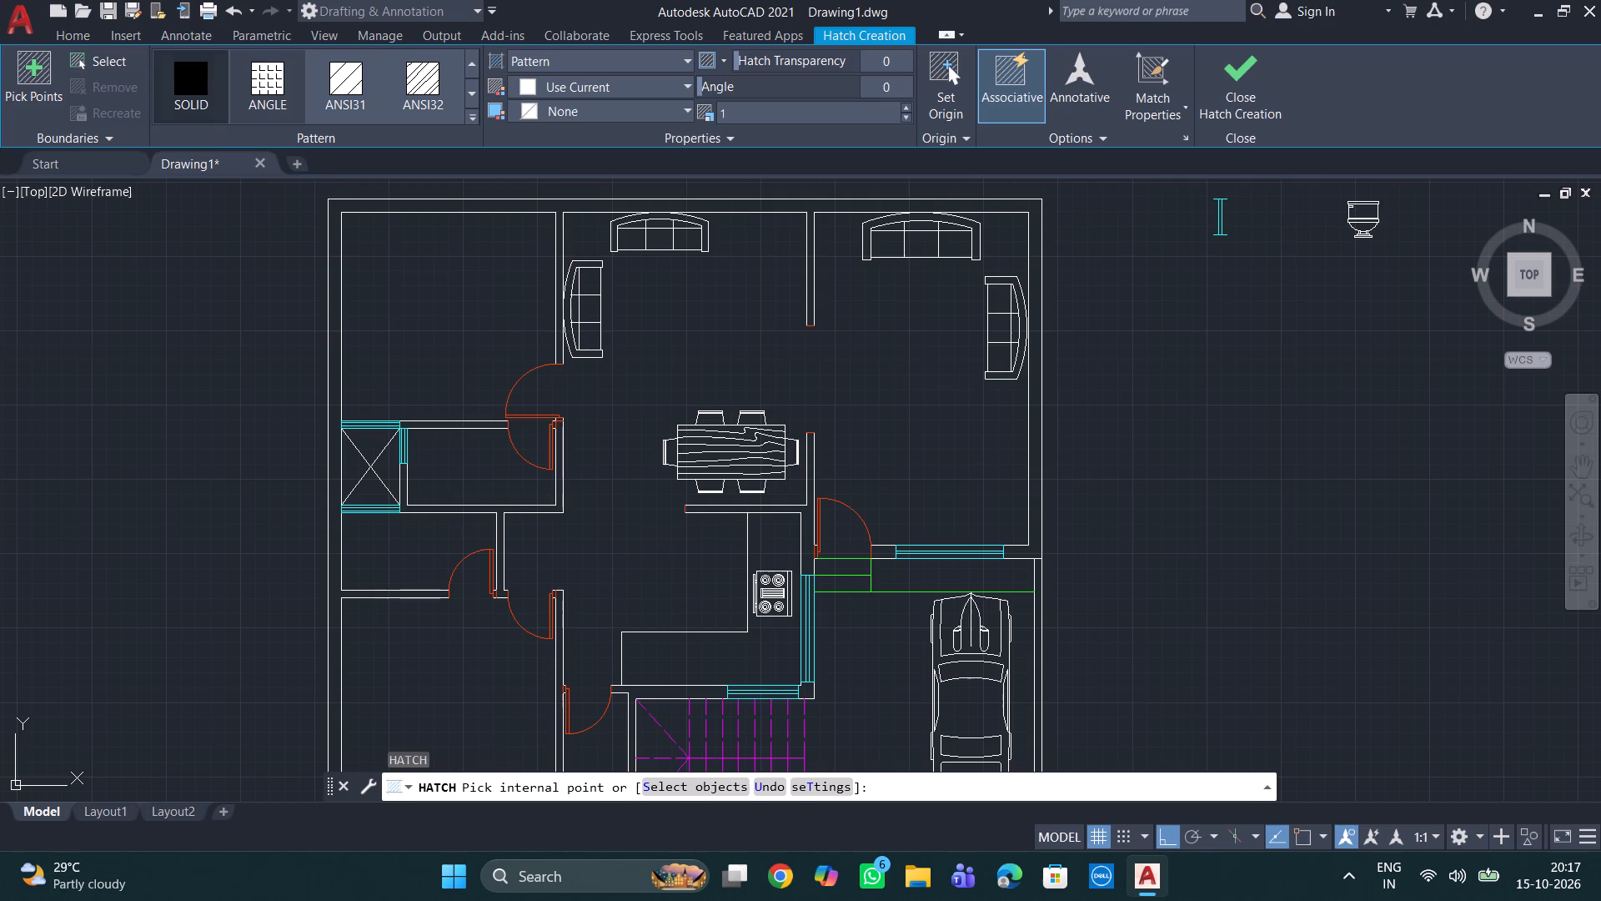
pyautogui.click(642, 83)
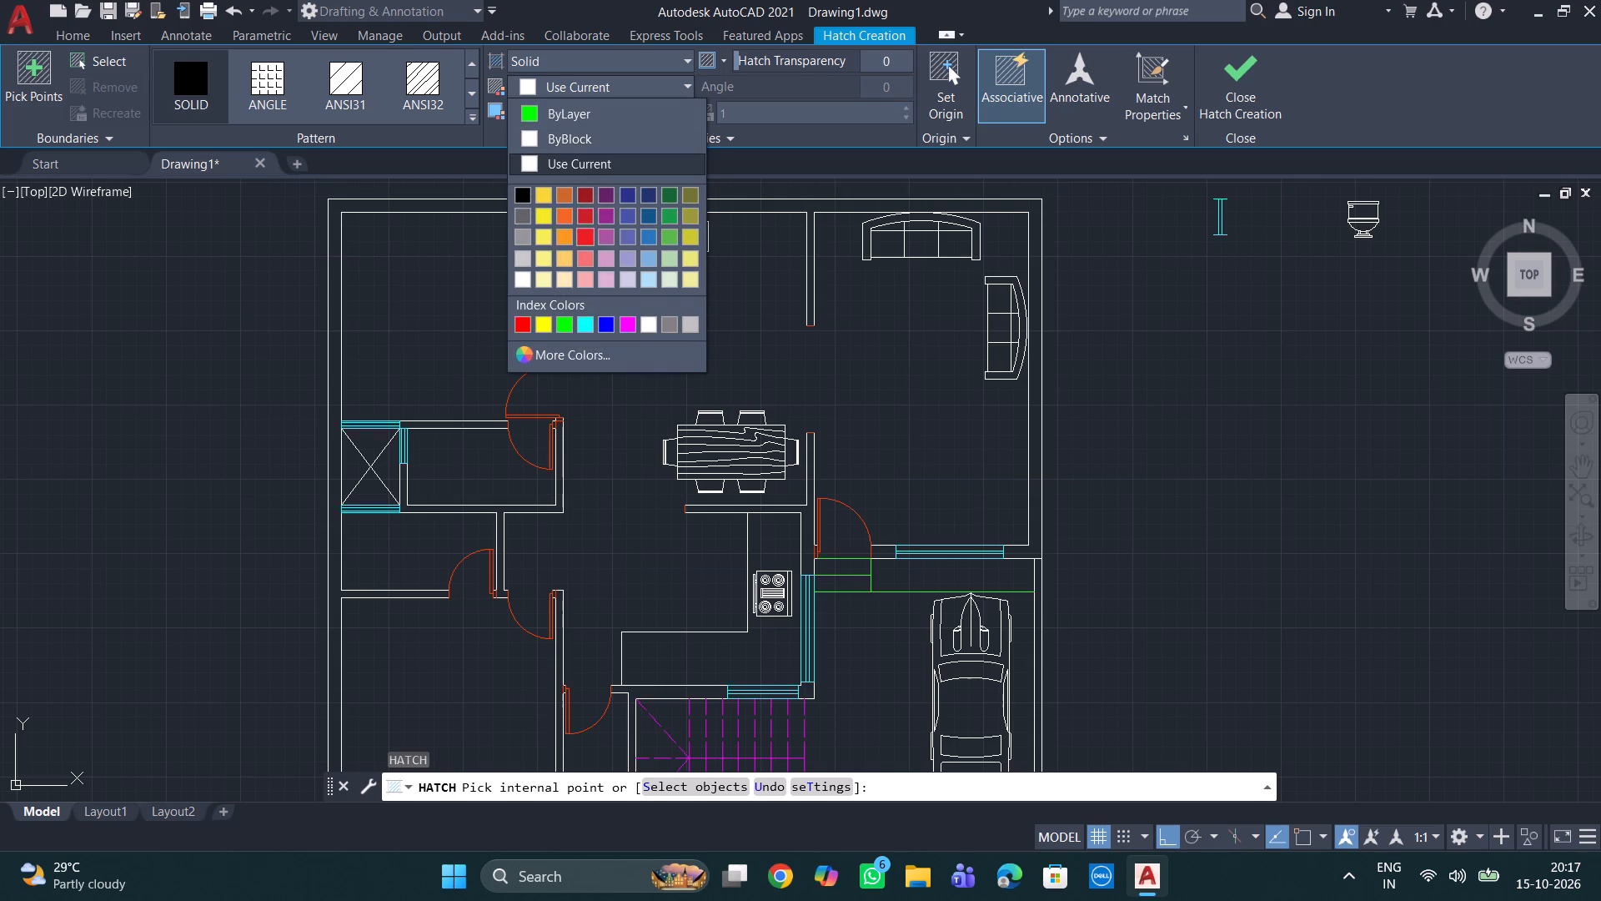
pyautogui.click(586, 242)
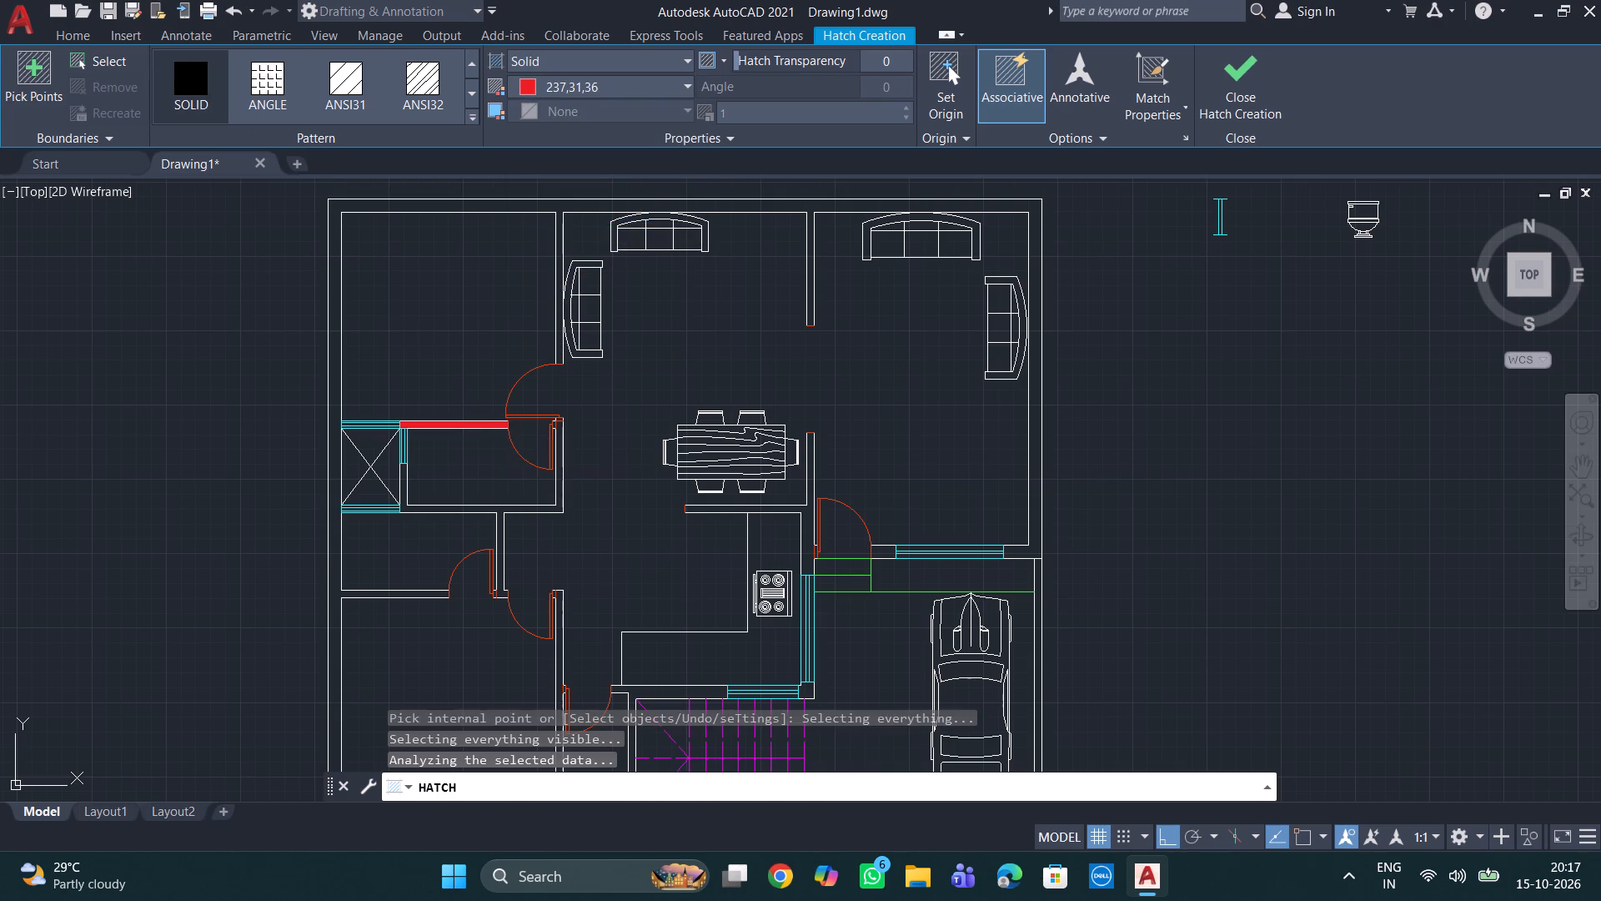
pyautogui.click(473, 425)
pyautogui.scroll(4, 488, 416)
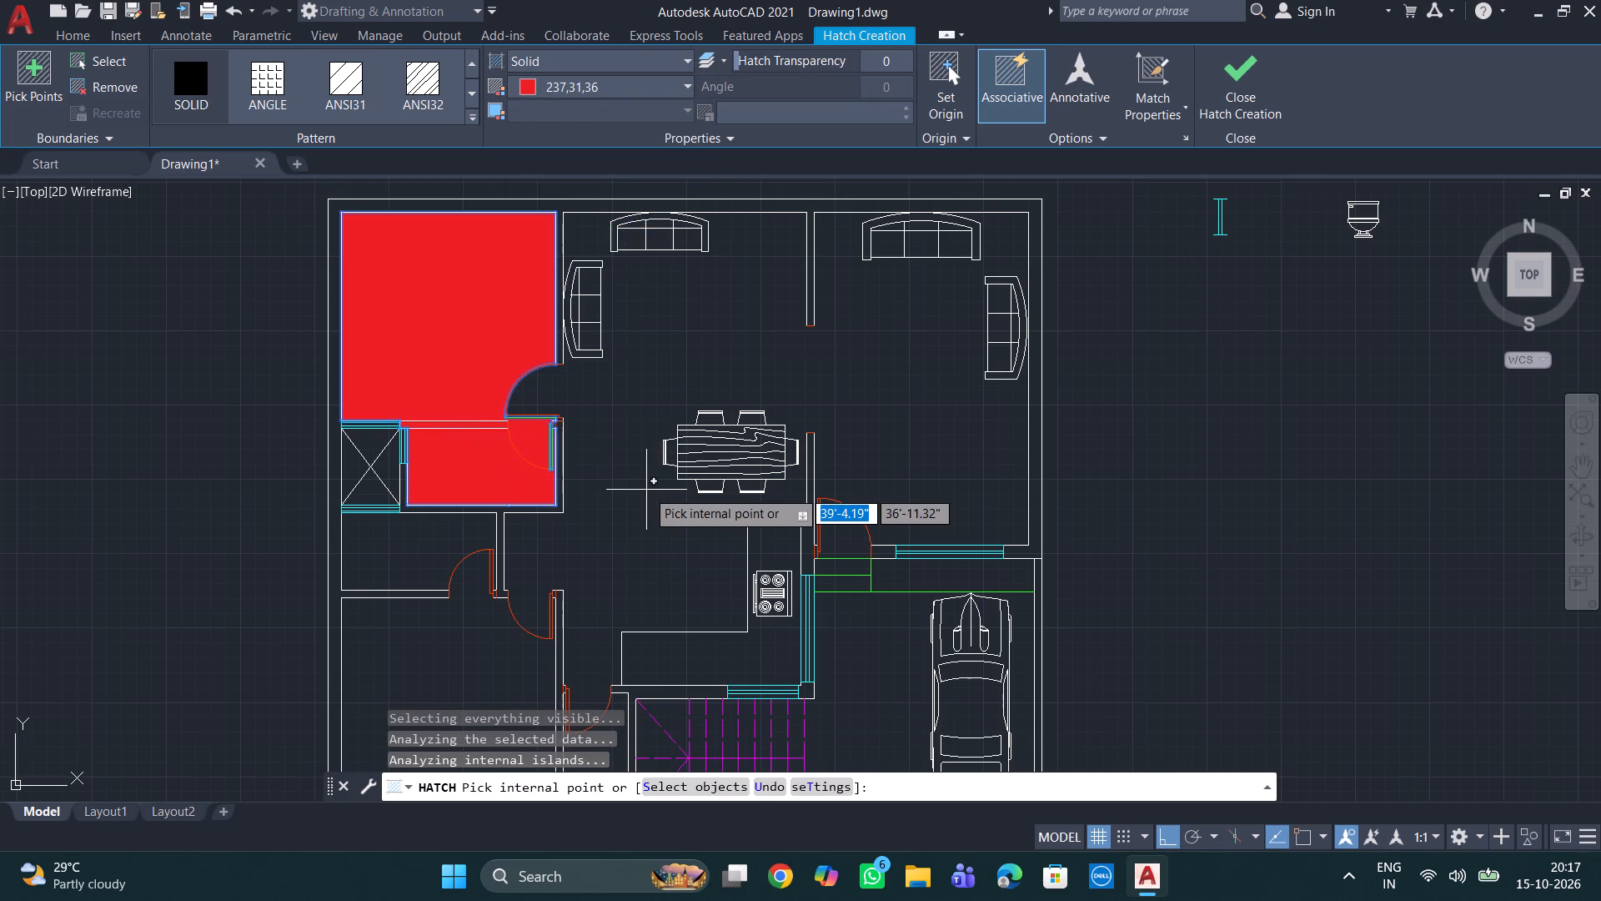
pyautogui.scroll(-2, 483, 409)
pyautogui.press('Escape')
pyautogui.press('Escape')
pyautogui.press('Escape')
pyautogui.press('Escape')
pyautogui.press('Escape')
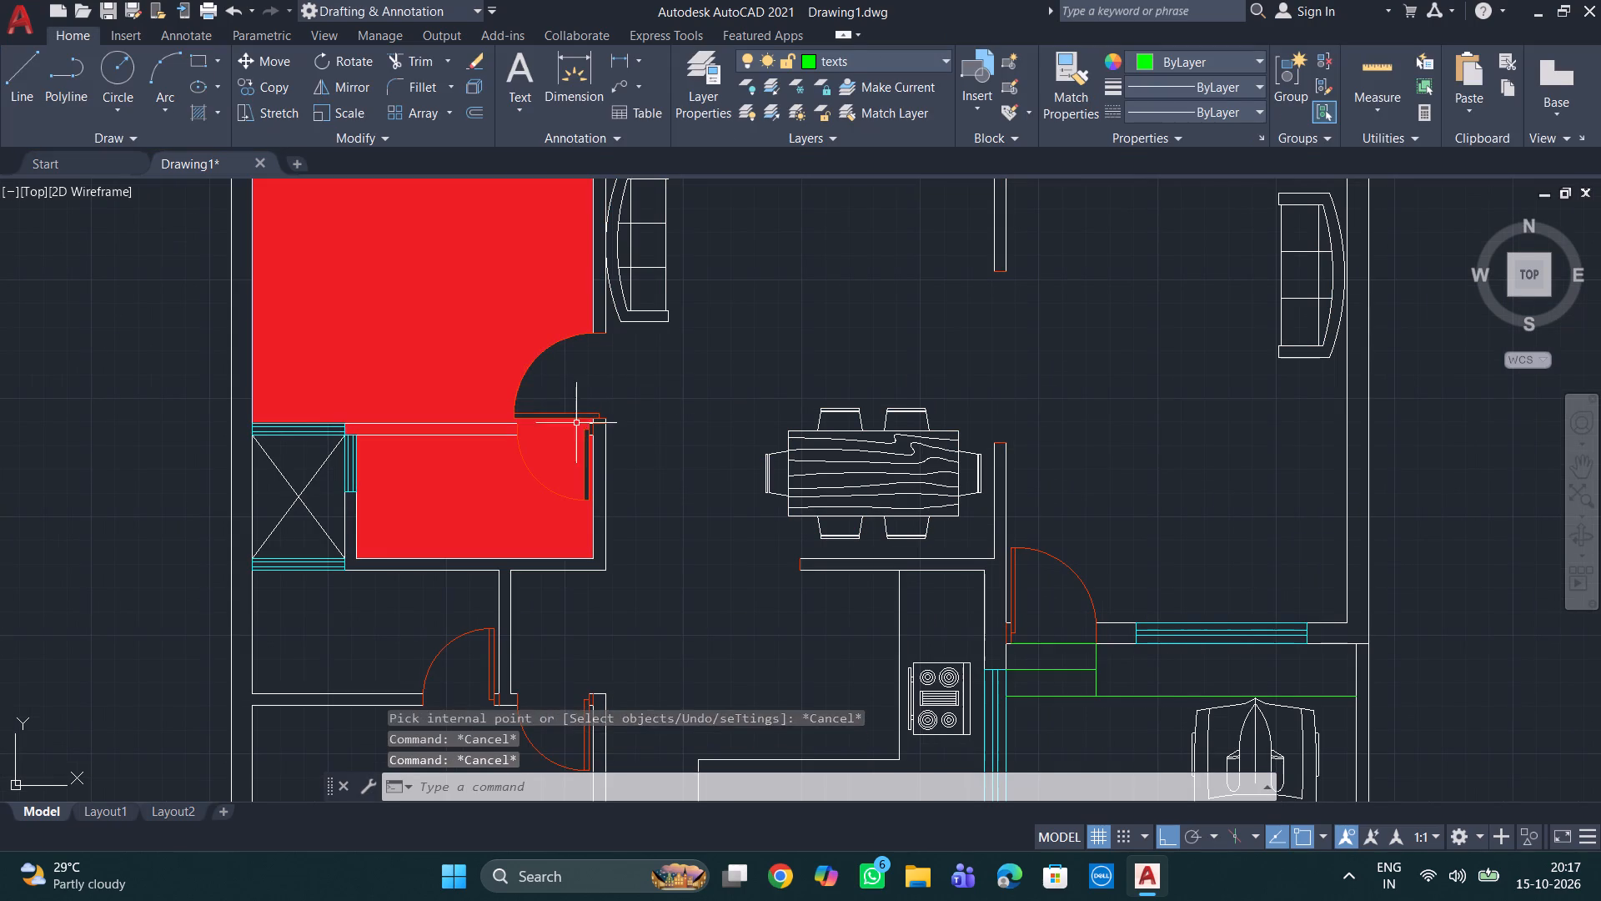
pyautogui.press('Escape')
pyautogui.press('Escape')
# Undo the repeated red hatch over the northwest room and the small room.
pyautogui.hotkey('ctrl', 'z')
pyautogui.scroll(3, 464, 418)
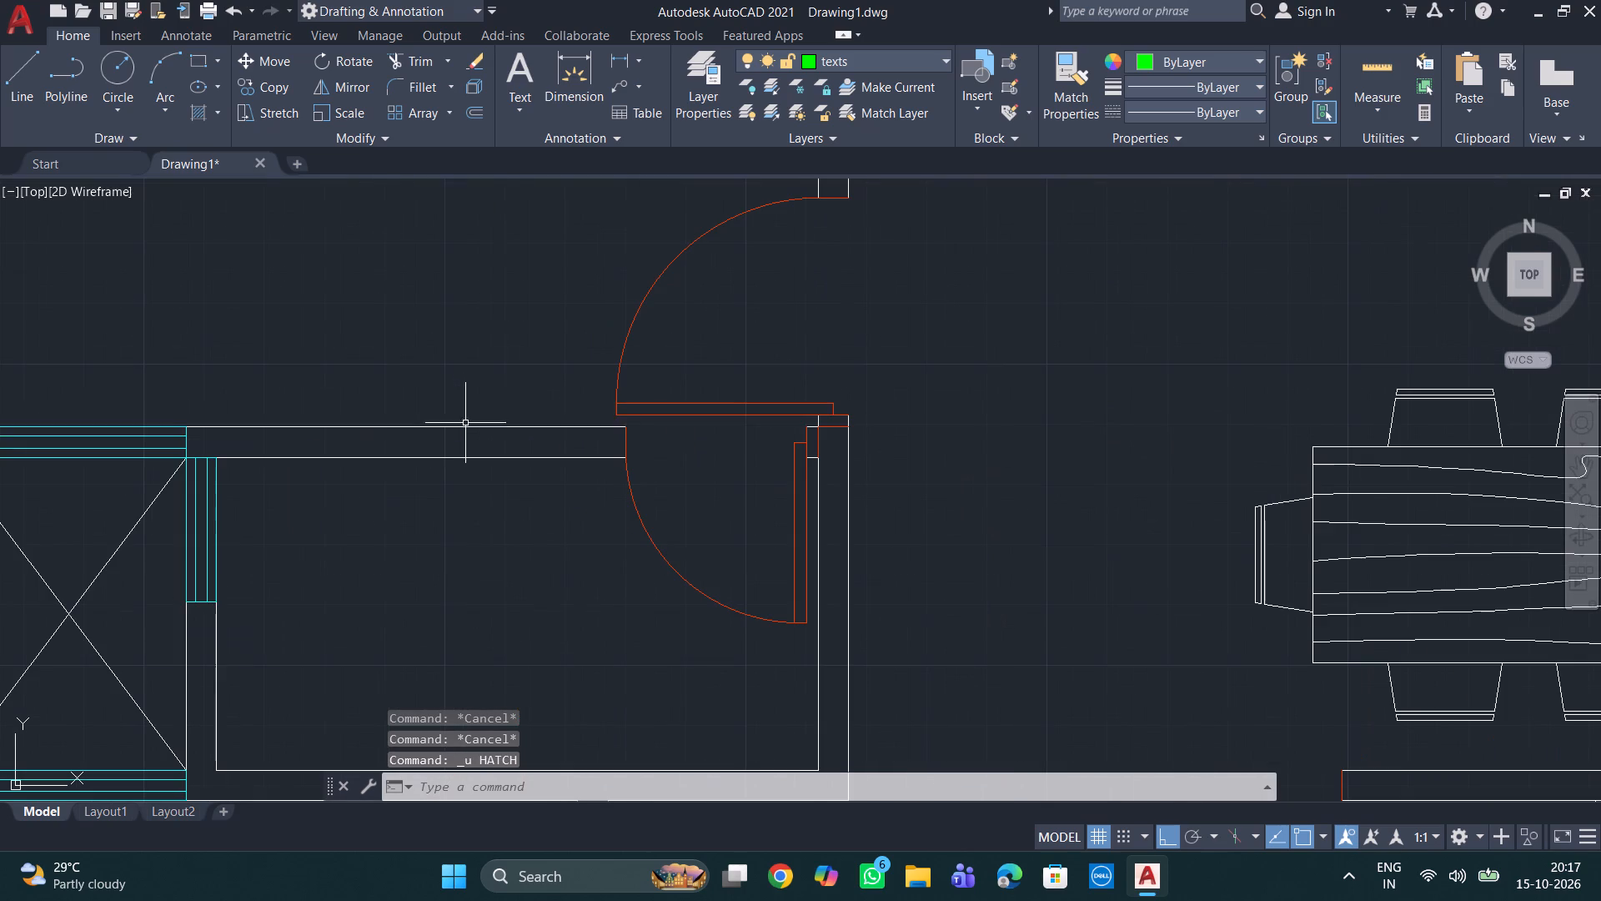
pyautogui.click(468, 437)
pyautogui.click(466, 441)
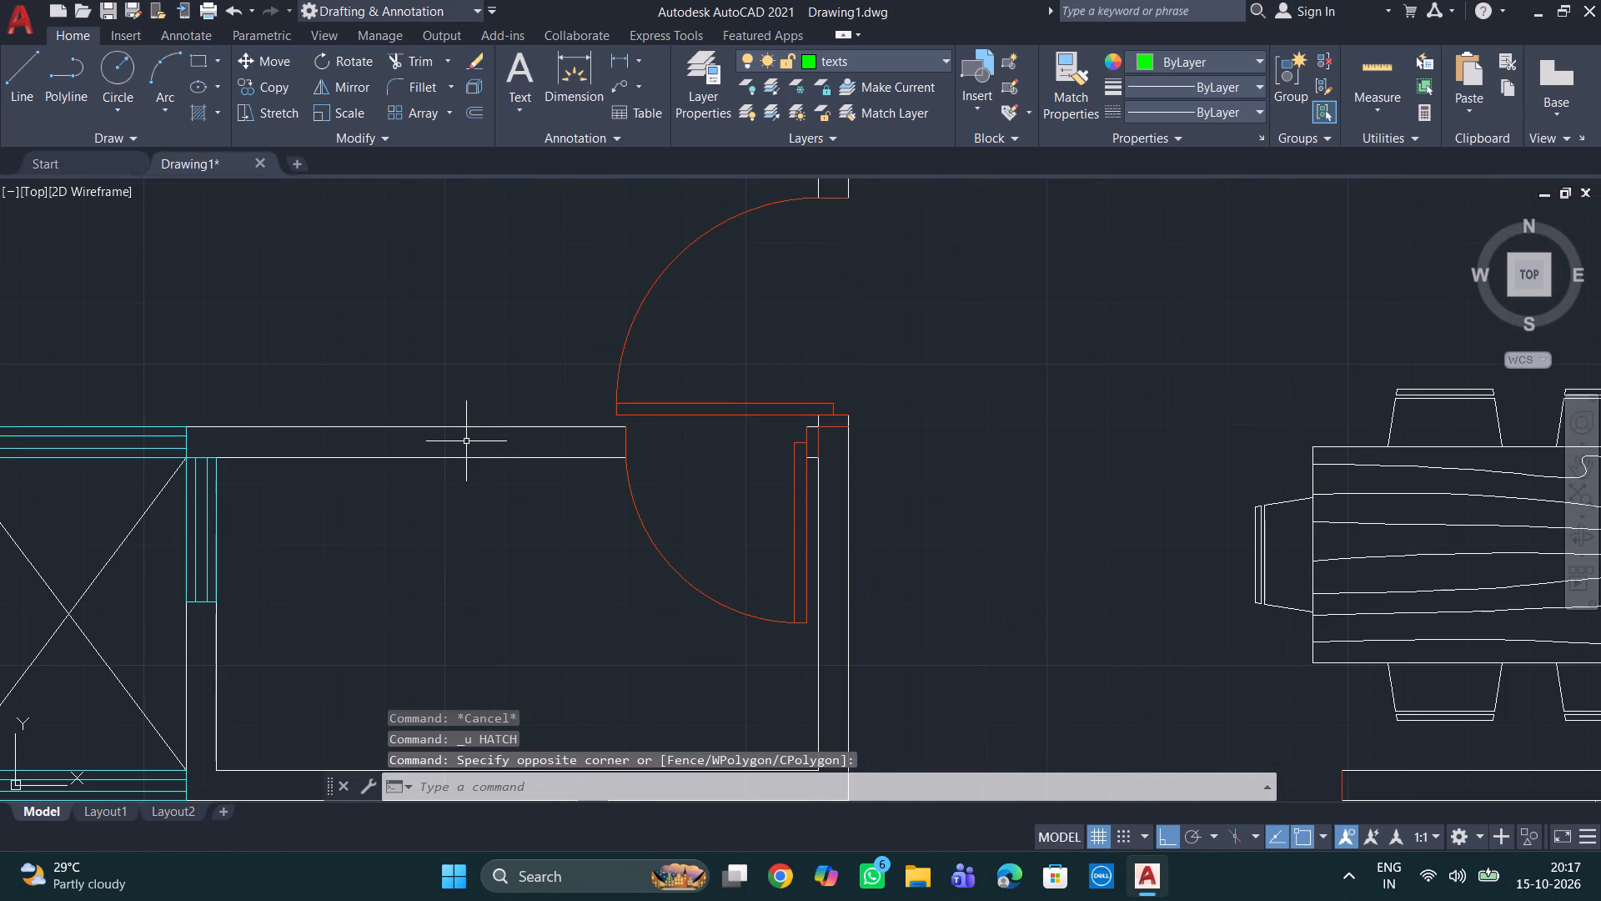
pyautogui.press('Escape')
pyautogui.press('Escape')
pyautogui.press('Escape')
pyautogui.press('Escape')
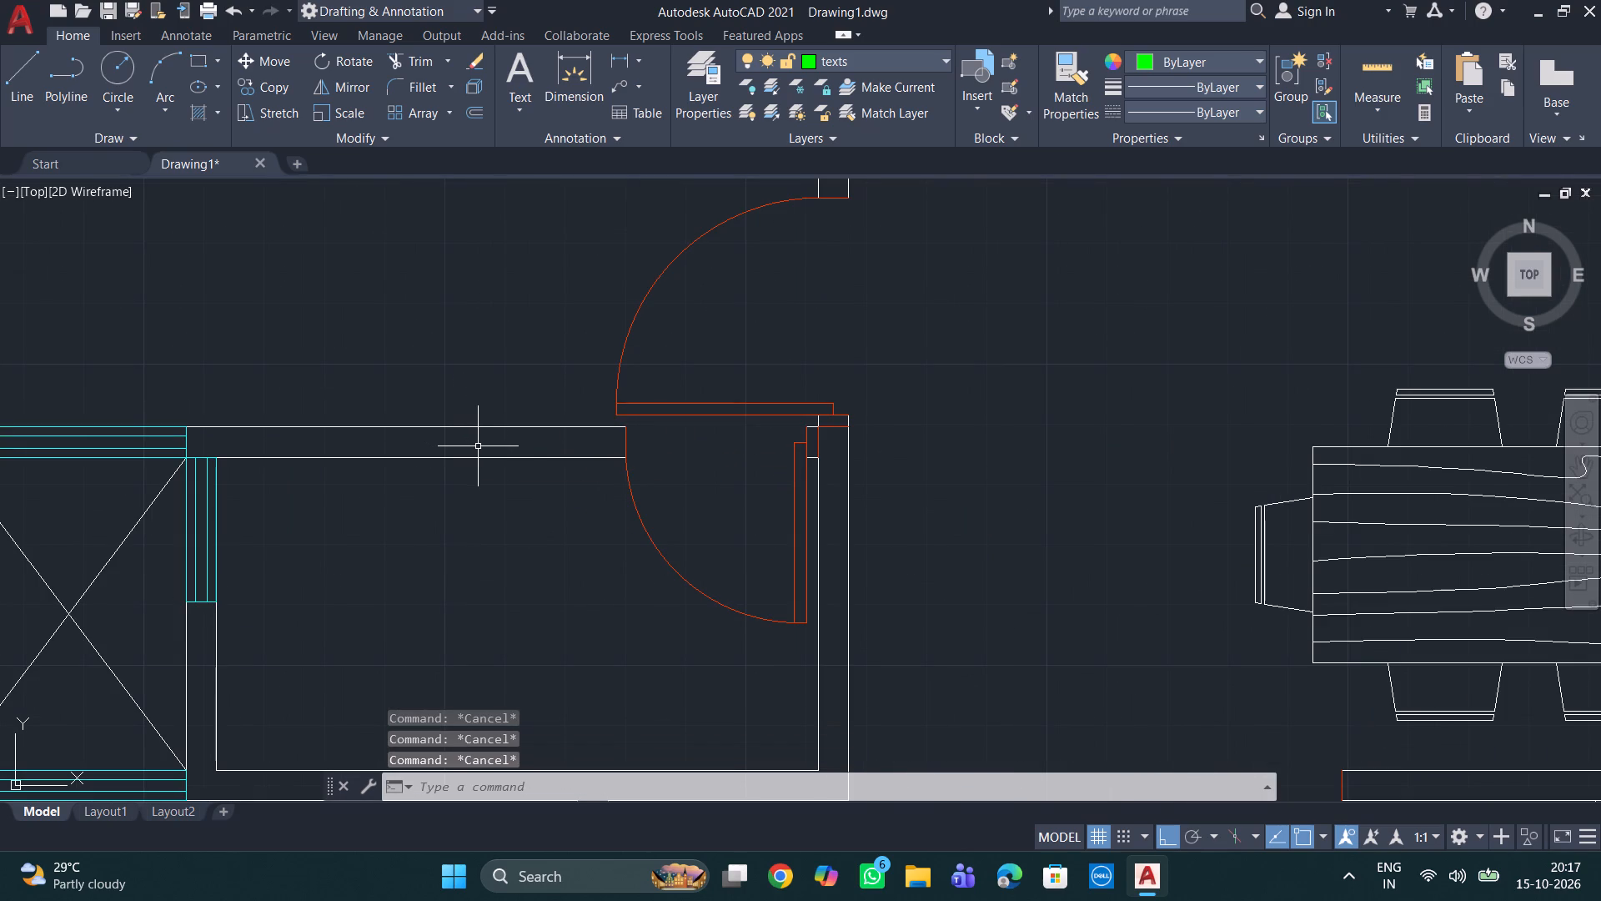
# Fill the wall between the northwest room and the small room, from the shaft to the door, with solid hatch in colour 237,31,36.
pyautogui.press('h')
pyautogui.press('Return')
pyautogui.scroll(2, 568, 444)
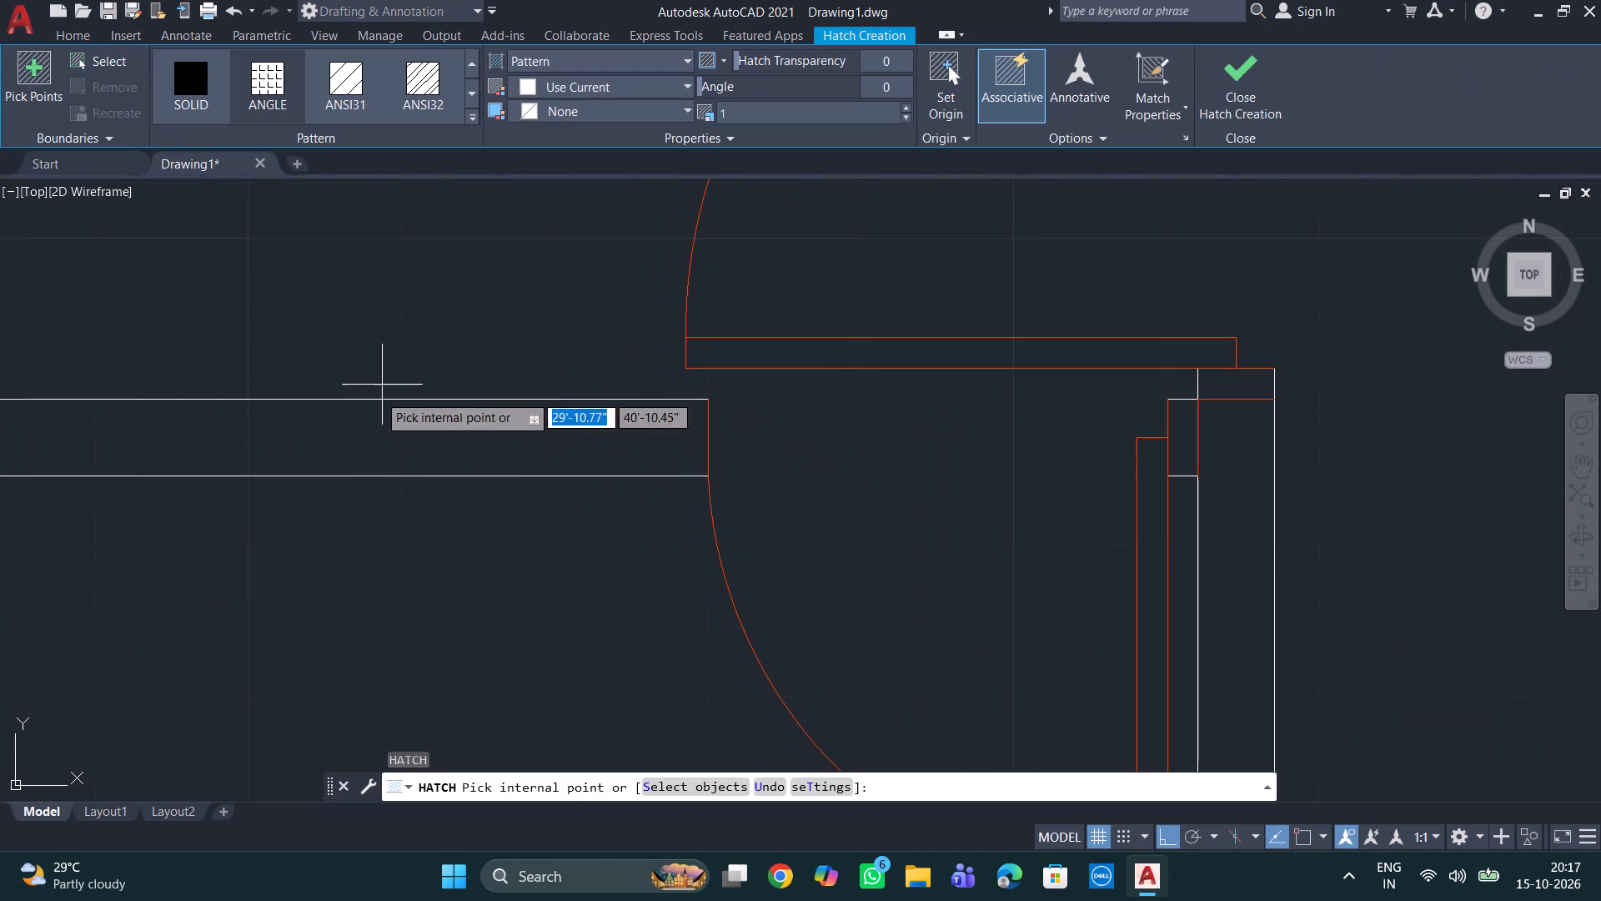
pyautogui.click(182, 78)
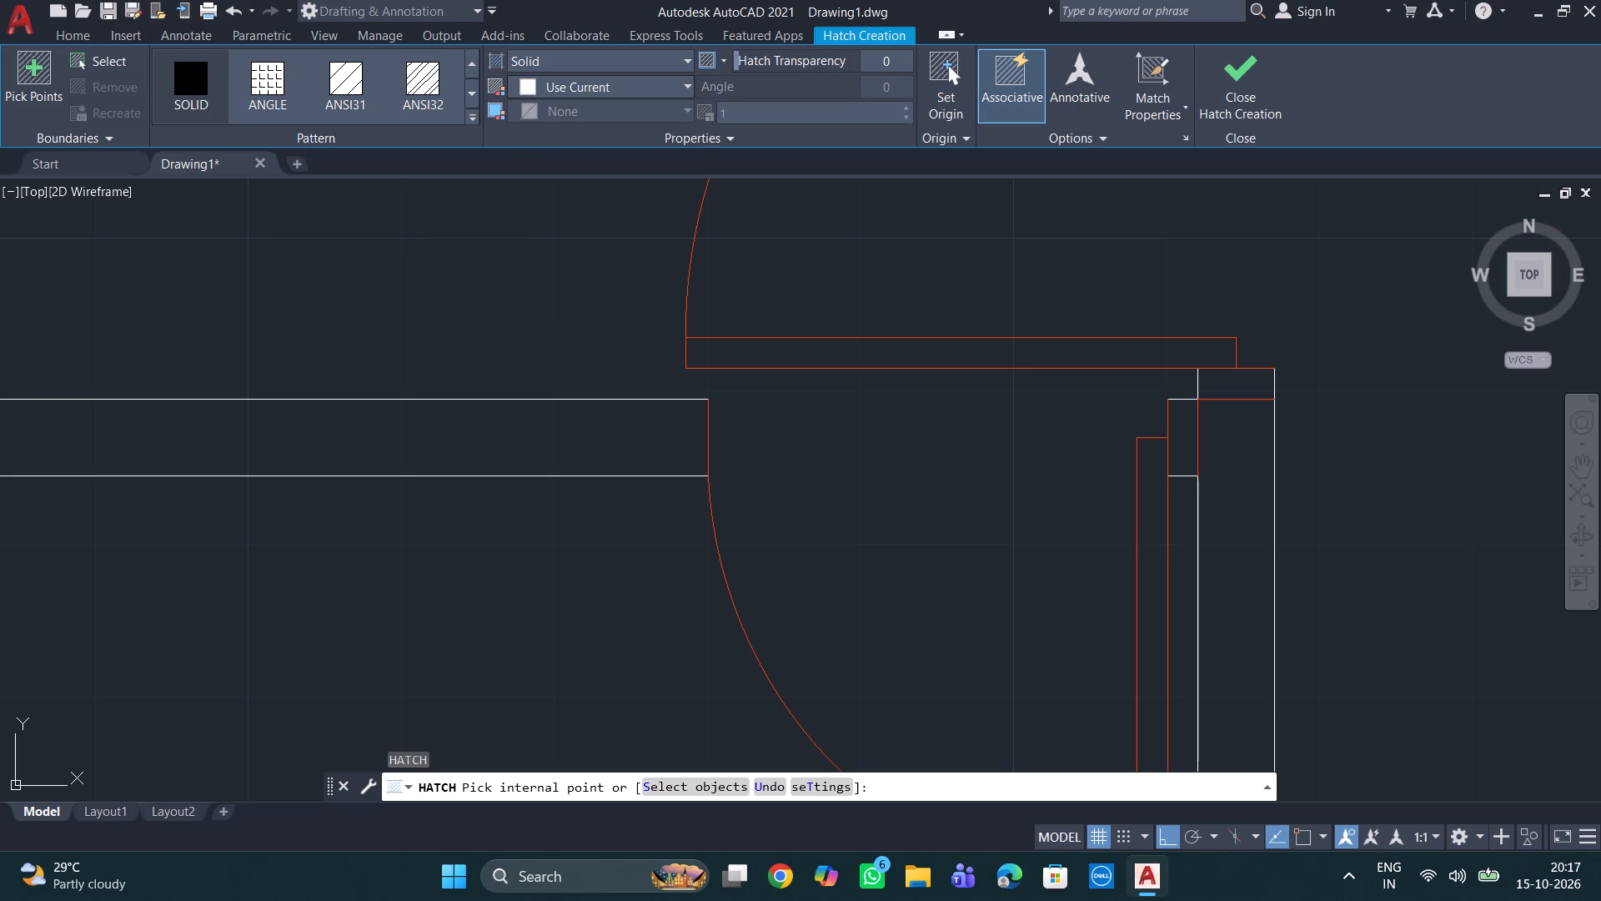
pyautogui.click(670, 83)
pyautogui.click(581, 235)
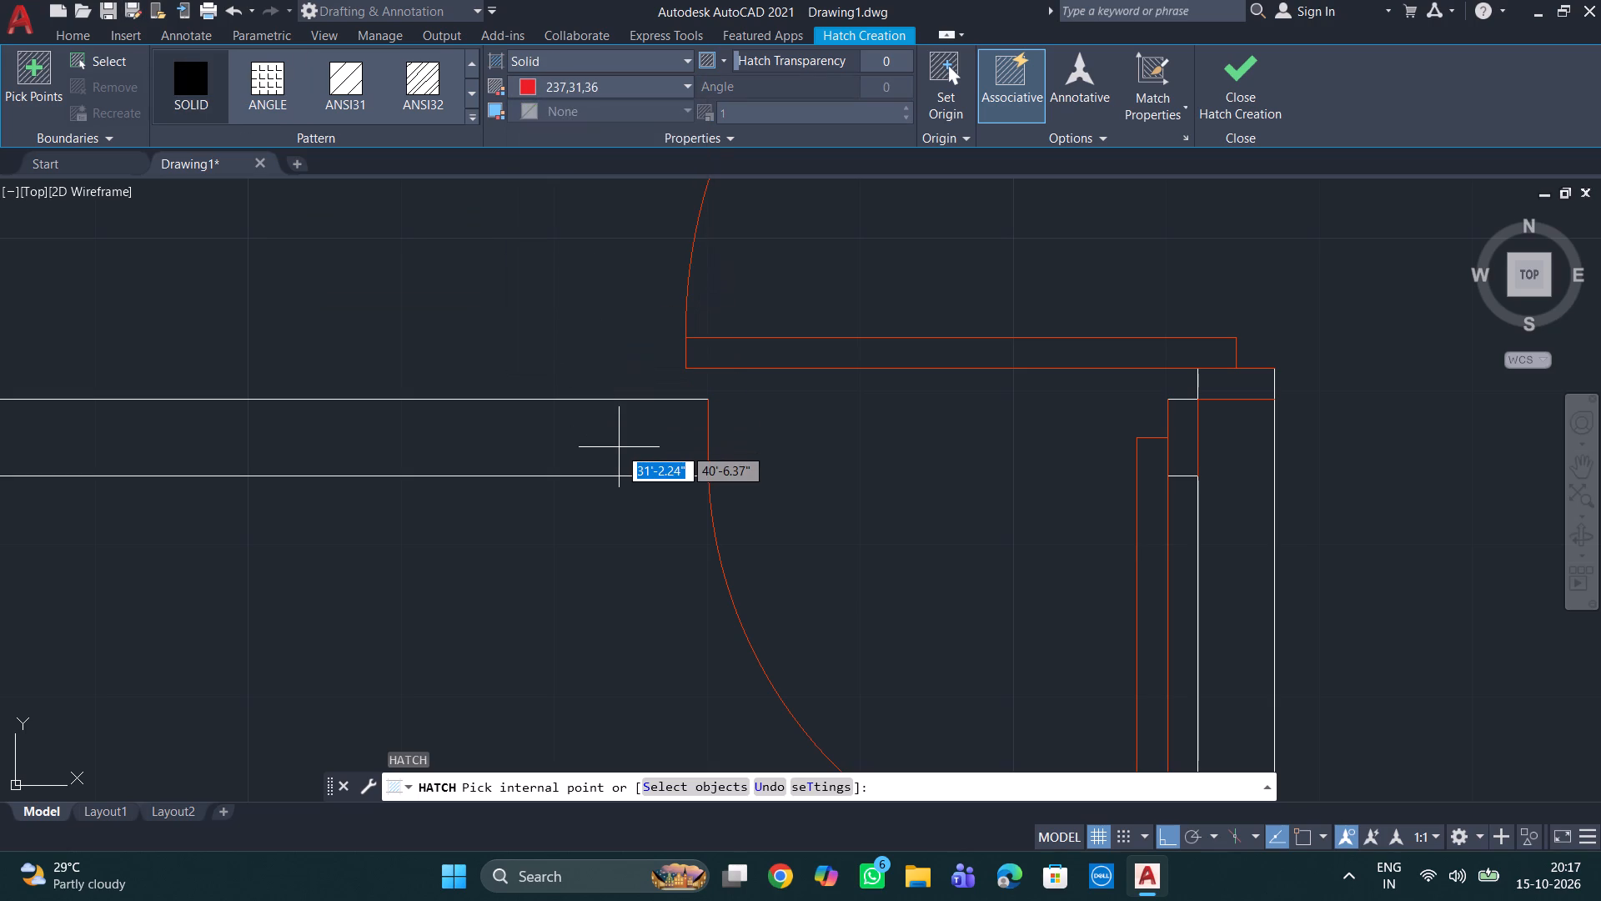
pyautogui.scroll(-2, 619, 447)
pyautogui.scroll(1, 625, 435)
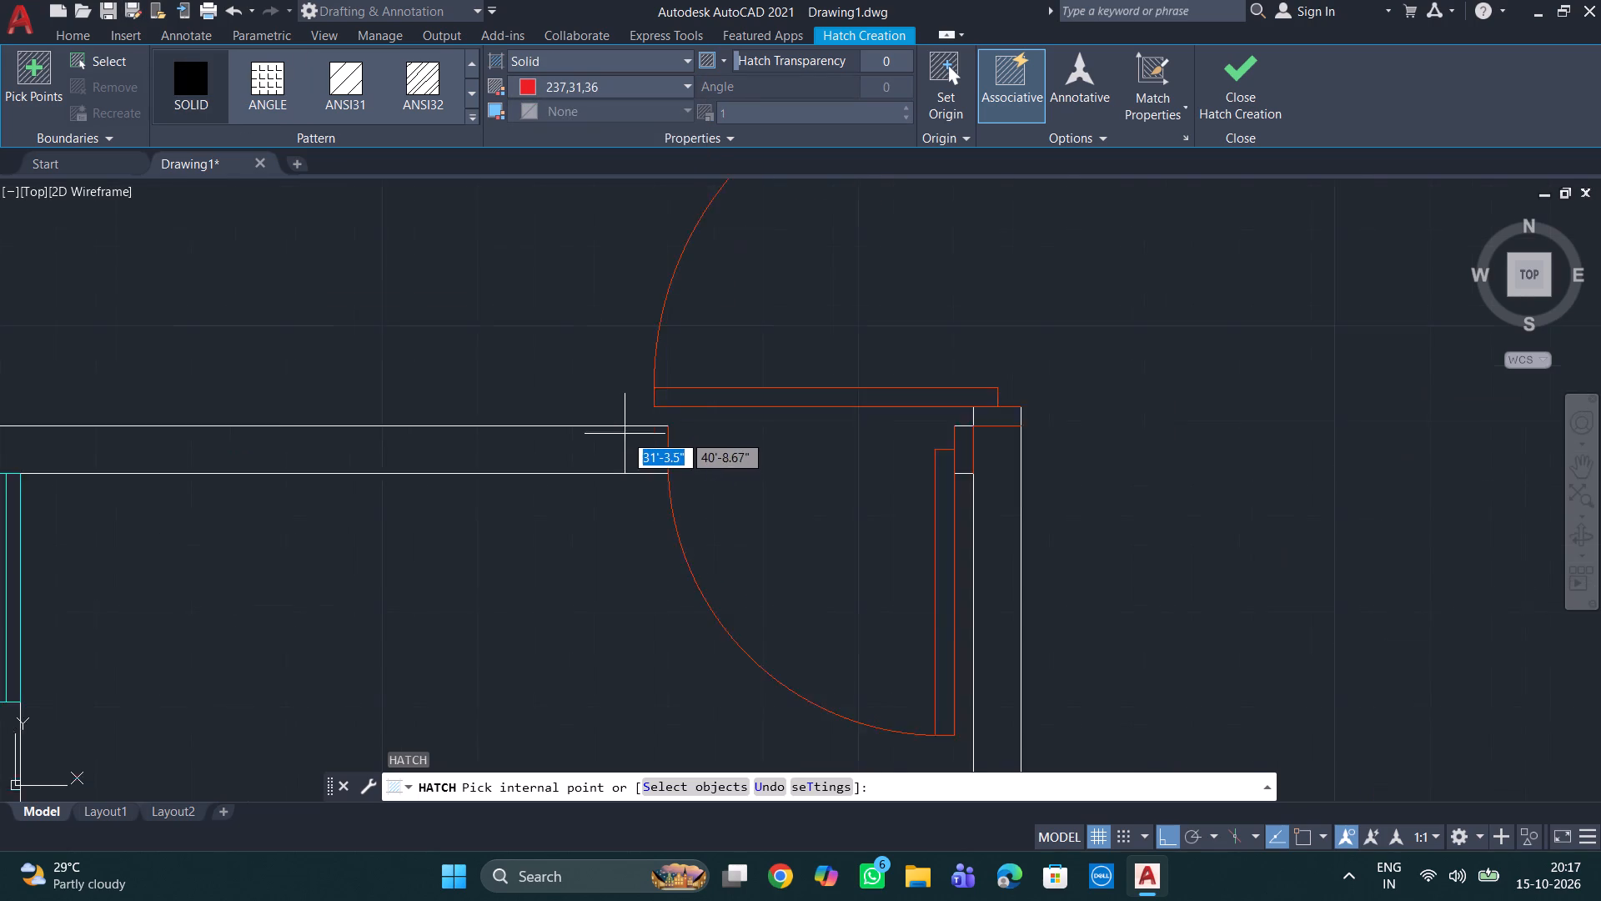
pyautogui.scroll(1, 625, 434)
pyautogui.scroll(-3, 716, 433)
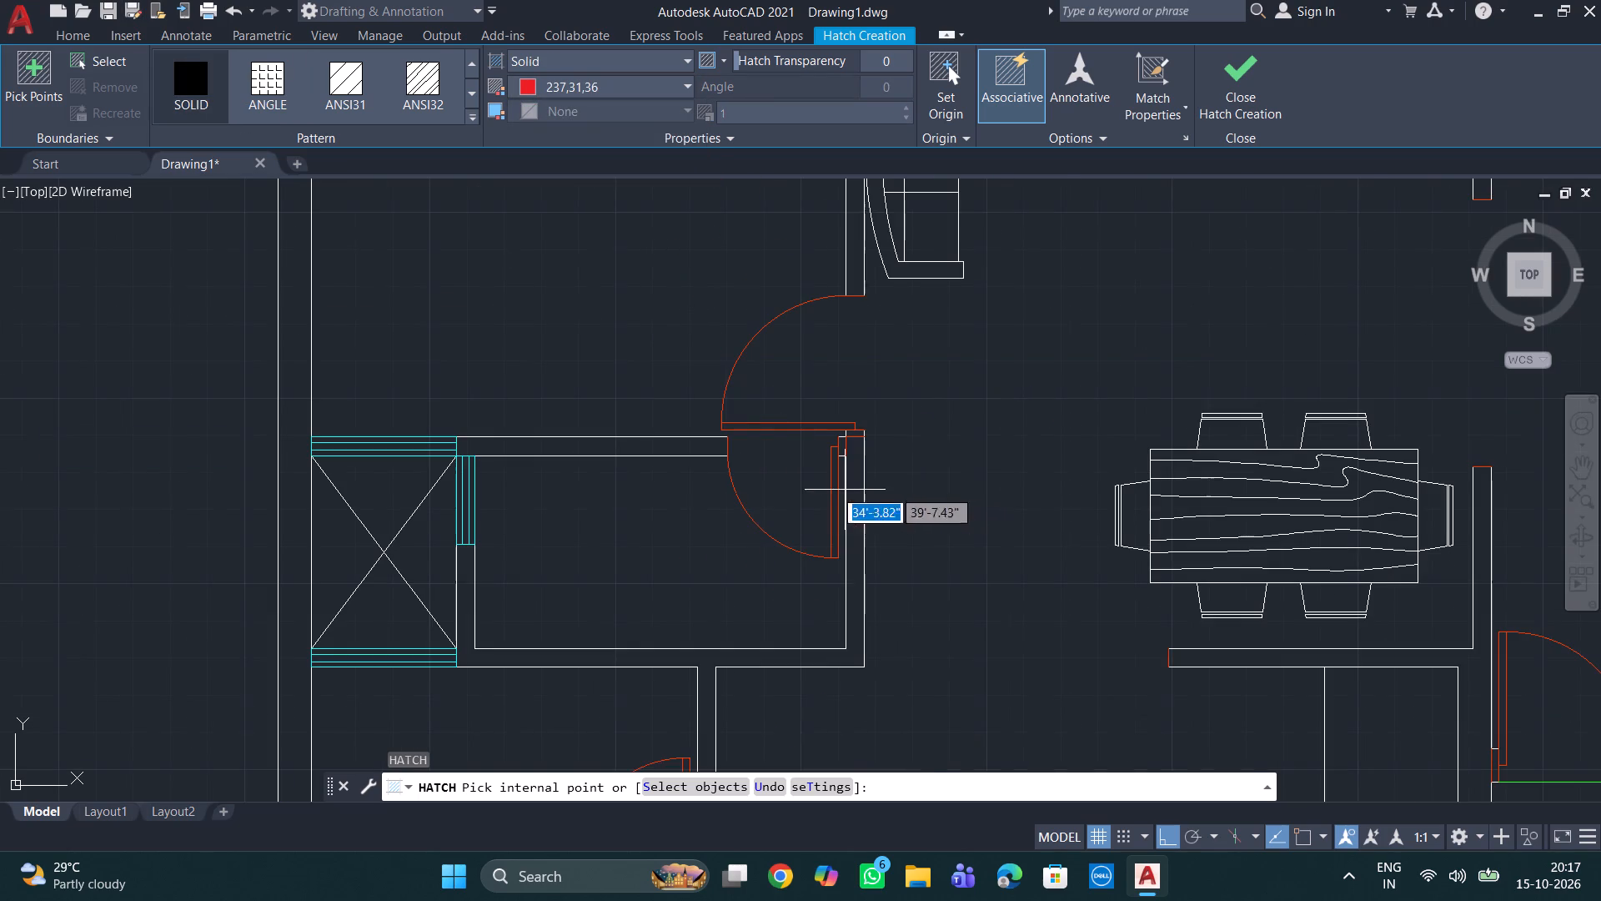
pyautogui.scroll(2, 880, 502)
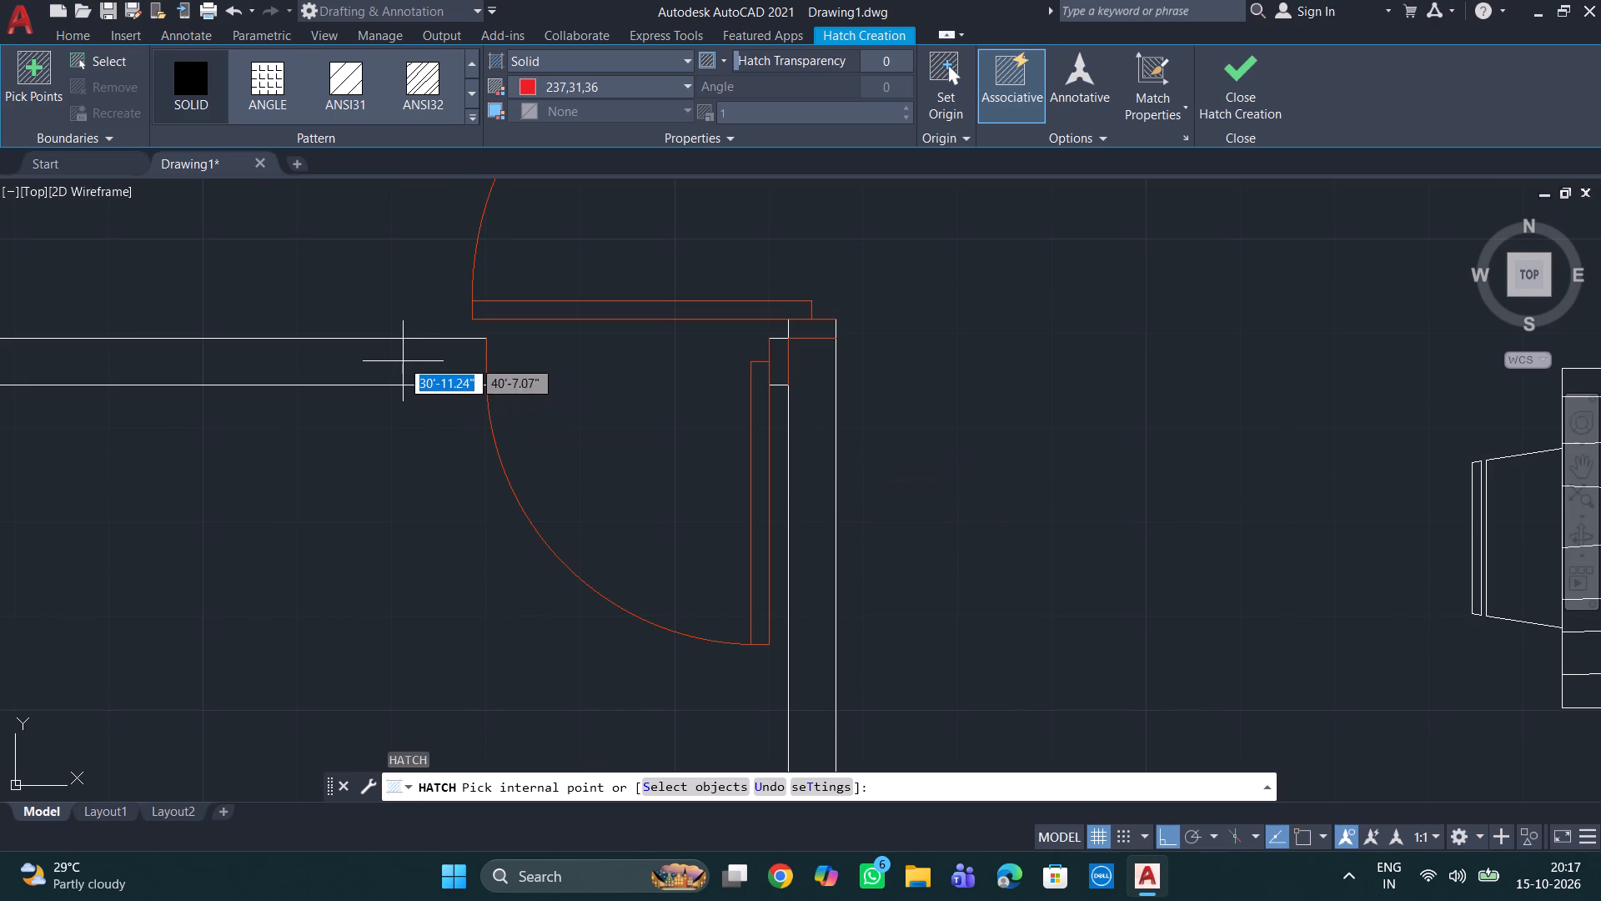
pyautogui.scroll(-6, 399, 358)
pyautogui.scroll(5, 352, 355)
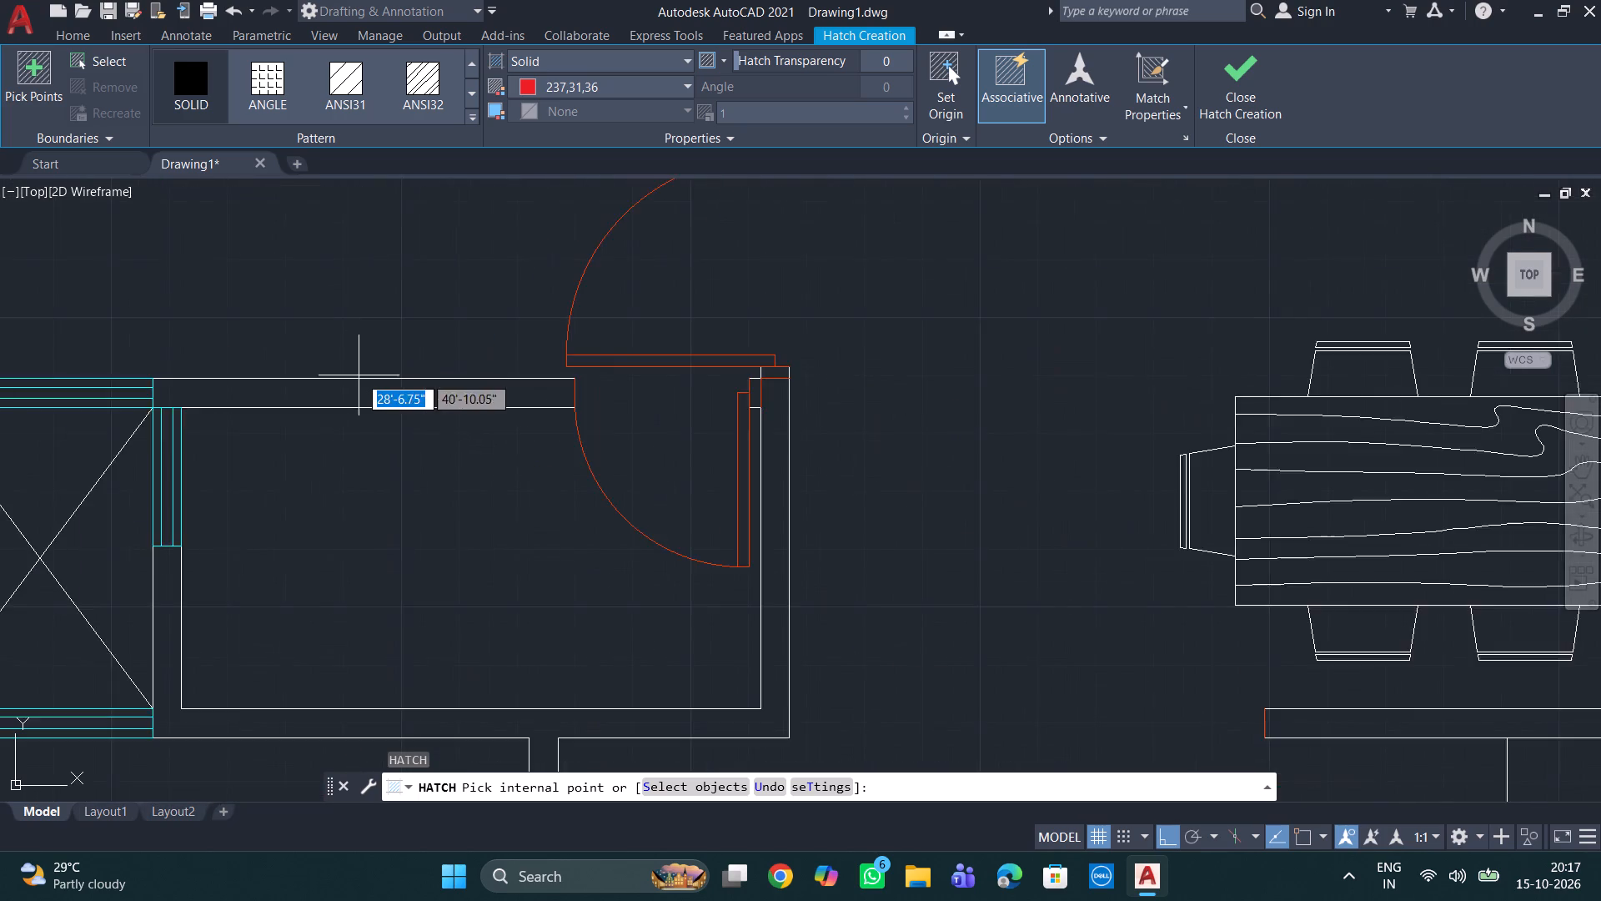
pyautogui.scroll(2, 359, 375)
pyautogui.click(376, 415)
pyautogui.scroll(-2, 419, 420)
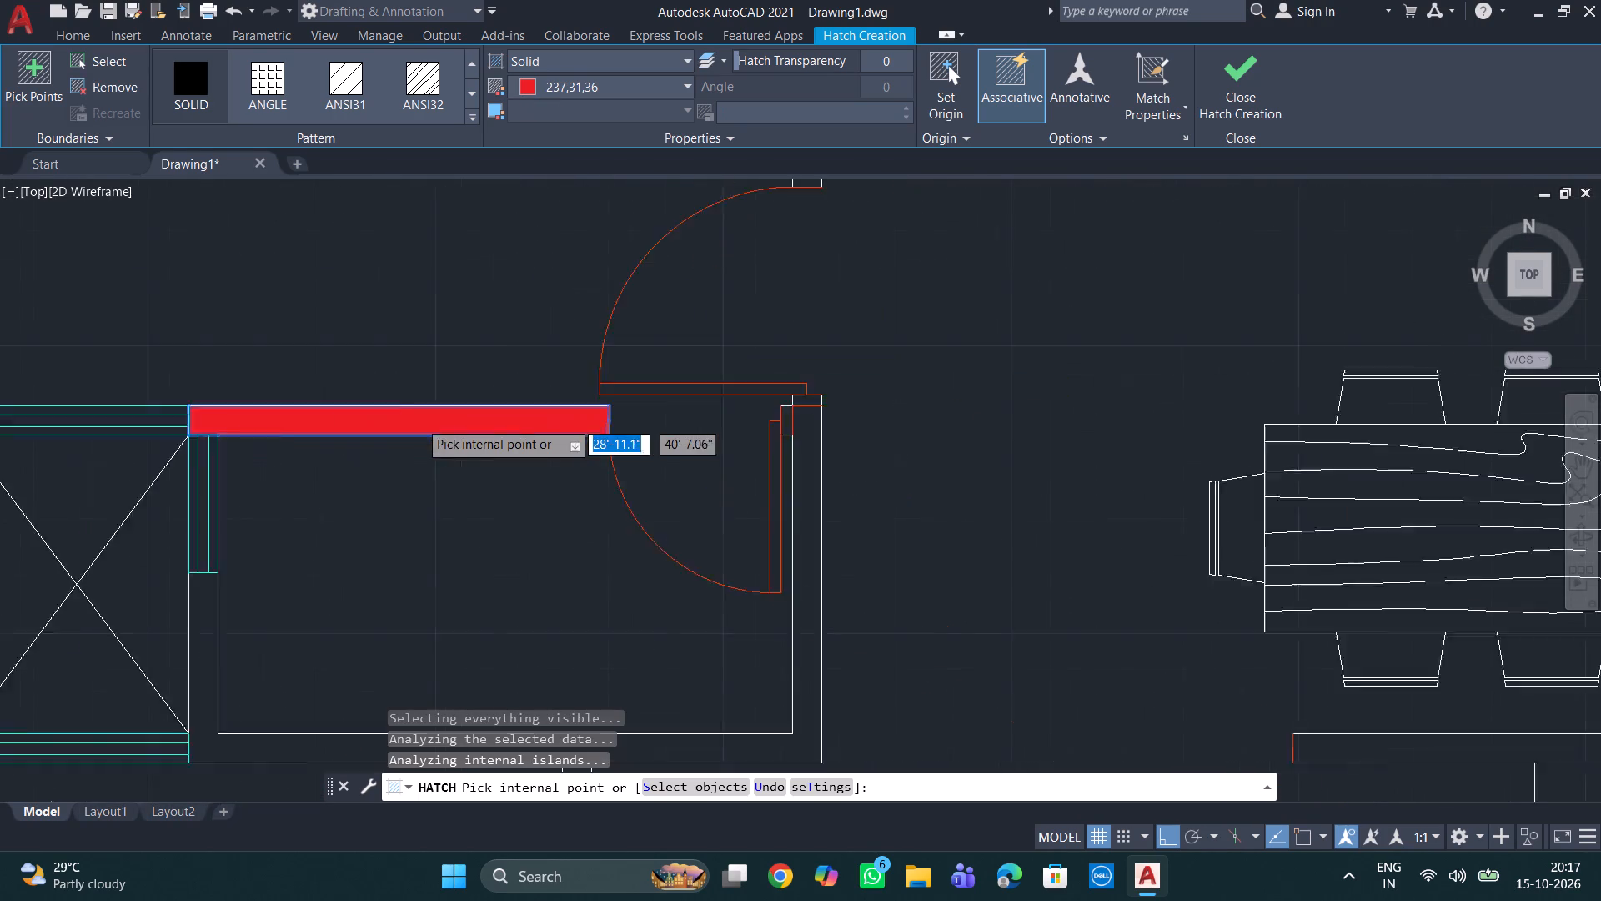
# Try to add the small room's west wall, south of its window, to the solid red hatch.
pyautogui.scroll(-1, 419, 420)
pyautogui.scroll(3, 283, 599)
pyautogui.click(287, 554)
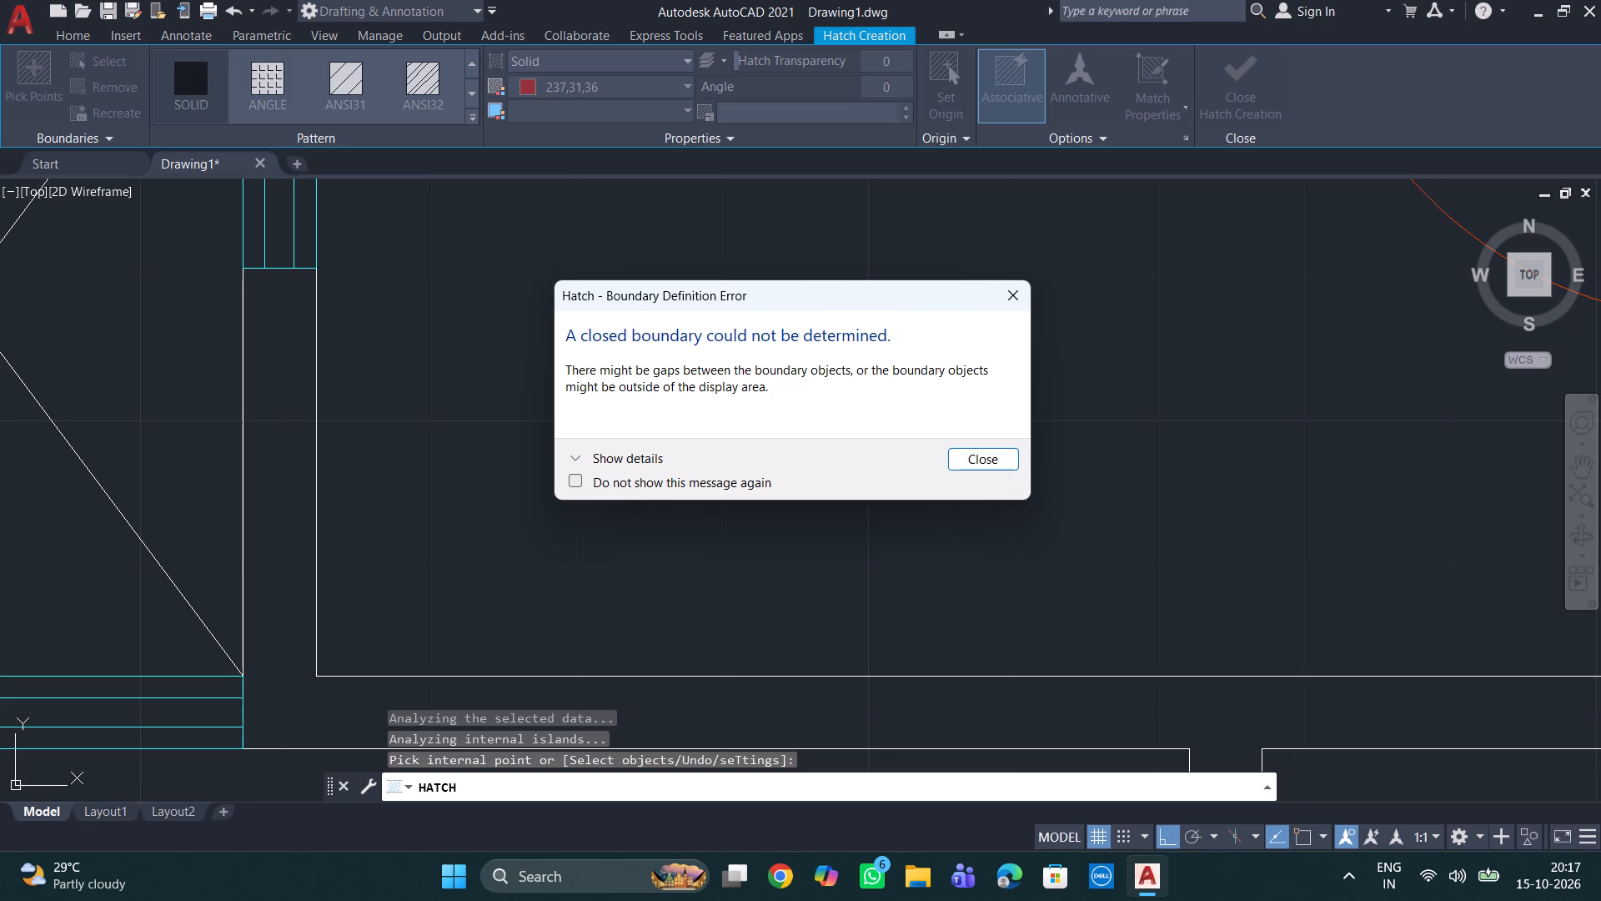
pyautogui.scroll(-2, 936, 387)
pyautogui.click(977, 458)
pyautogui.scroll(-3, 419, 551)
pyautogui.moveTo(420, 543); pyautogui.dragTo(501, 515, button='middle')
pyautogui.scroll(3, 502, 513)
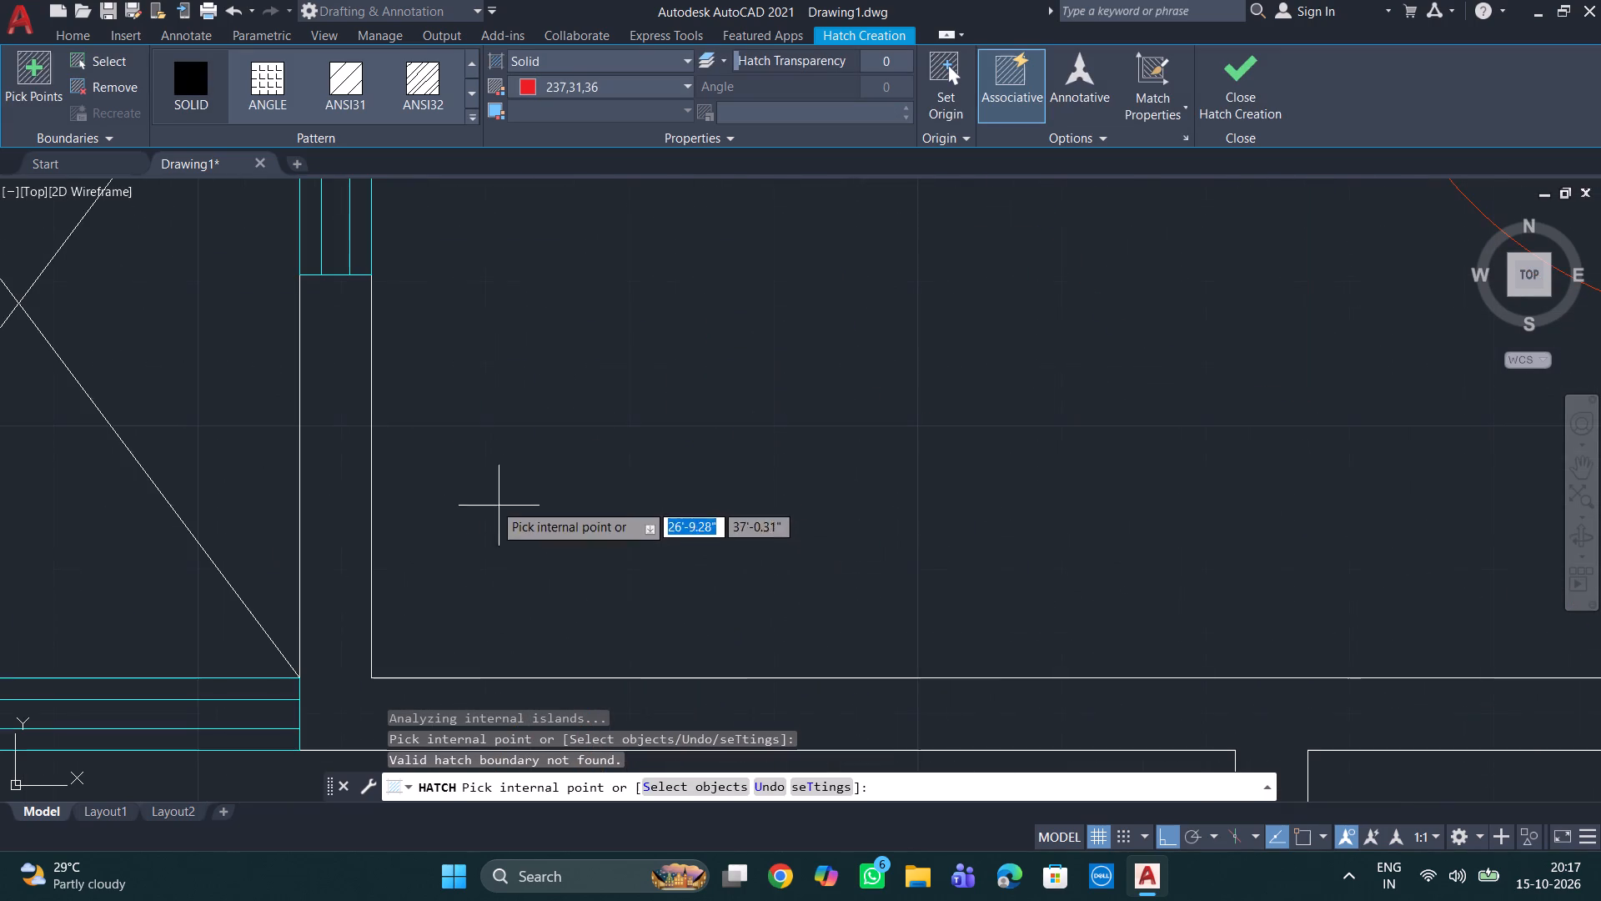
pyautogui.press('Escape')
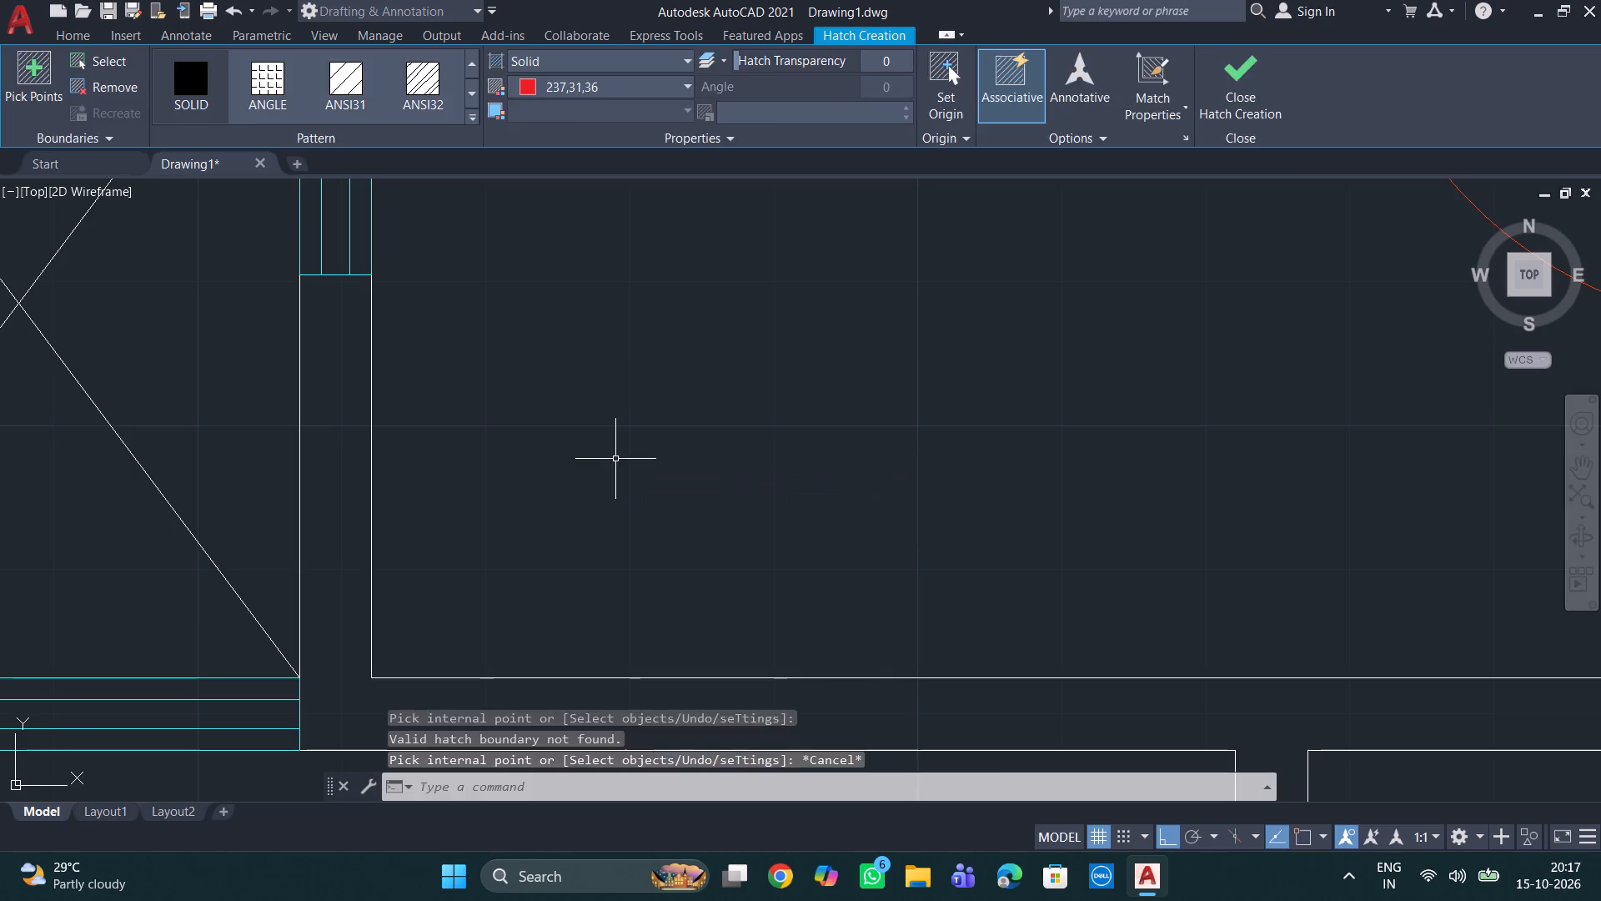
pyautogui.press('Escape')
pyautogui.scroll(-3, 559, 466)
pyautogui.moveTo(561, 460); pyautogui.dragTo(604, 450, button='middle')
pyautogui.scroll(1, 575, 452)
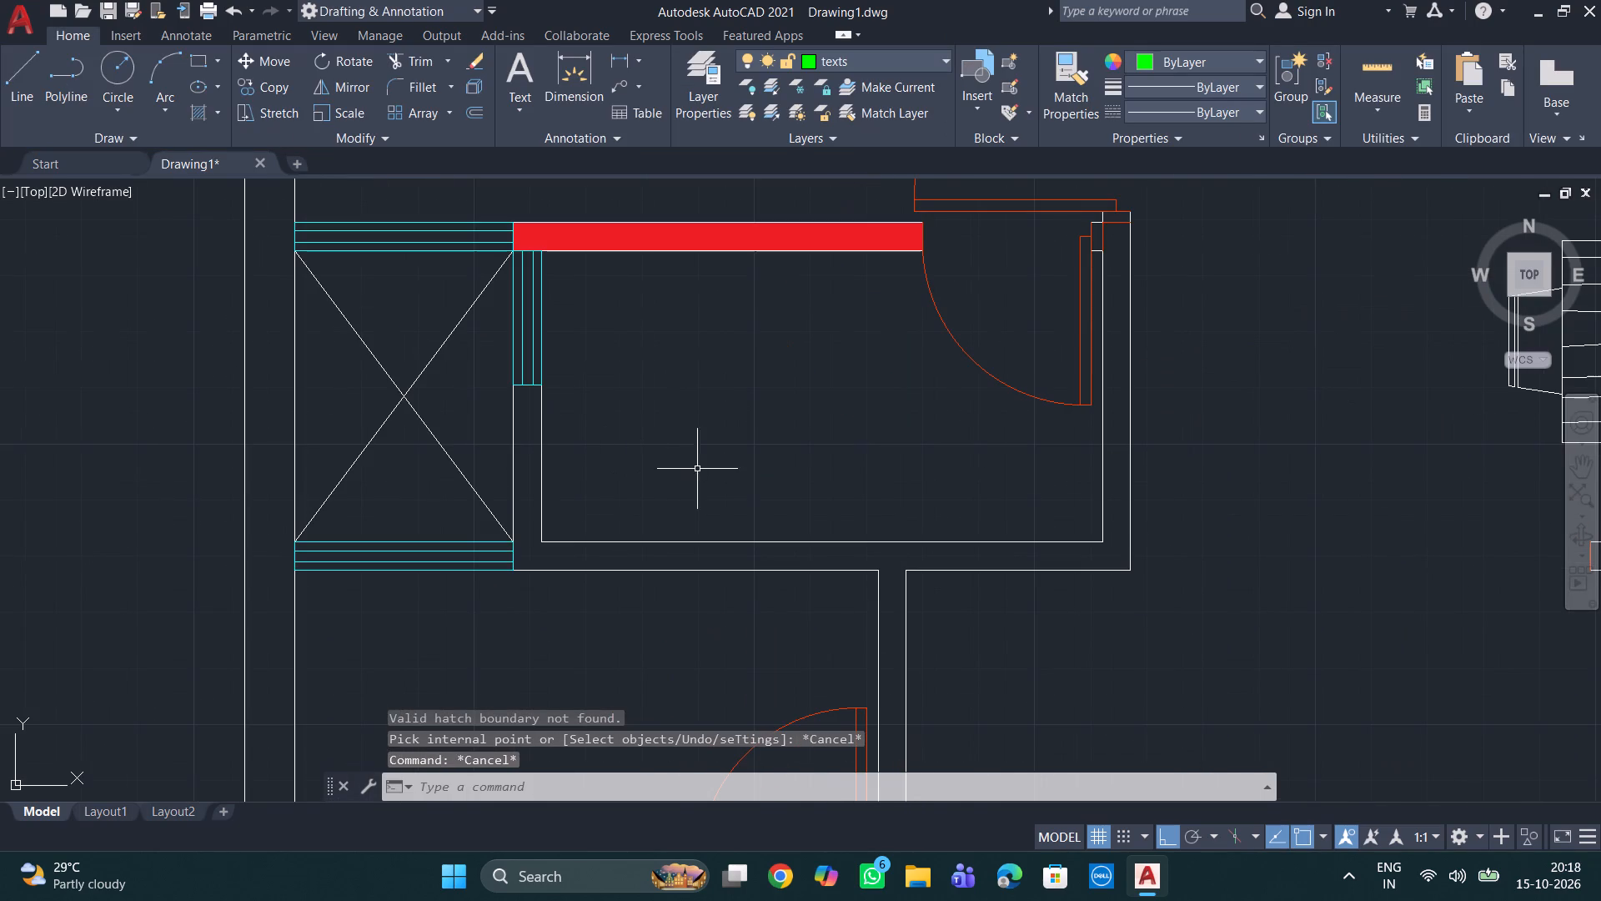
# Fill the small room's west, south and east walls, the adjoining partition, and the southwest room's north wall with solid hatch in colour 237,31,36.
pyautogui.press('space')
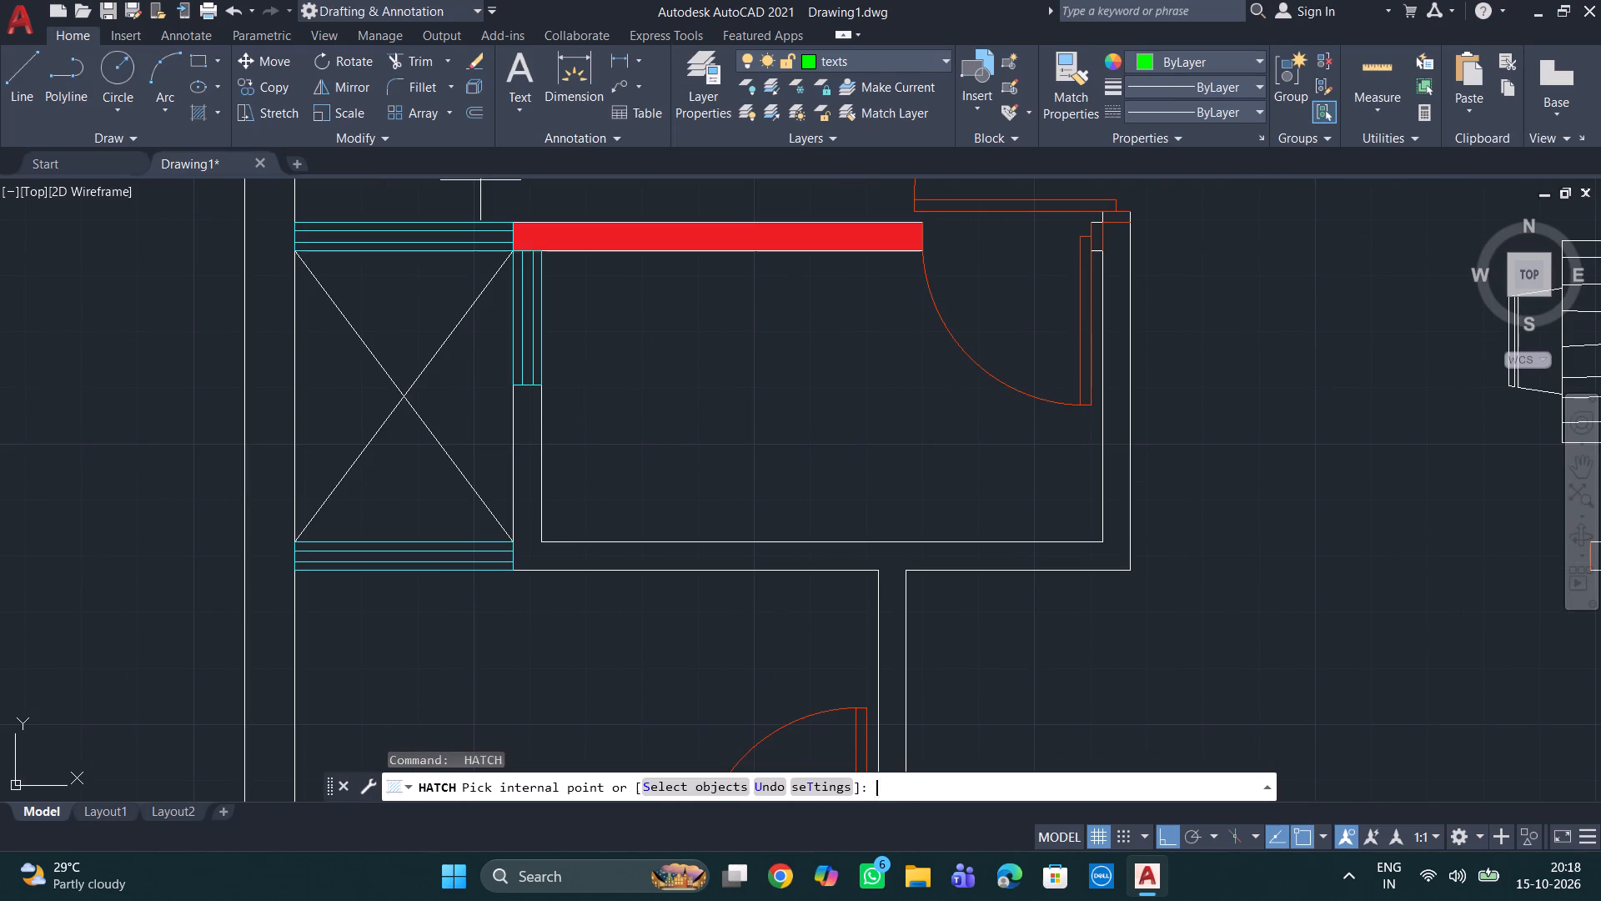
pyautogui.click(533, 450)
pyautogui.scroll(-2, 1087, 627)
pyautogui.moveTo(1107, 638); pyautogui.dragTo(1052, 584, button='middle')
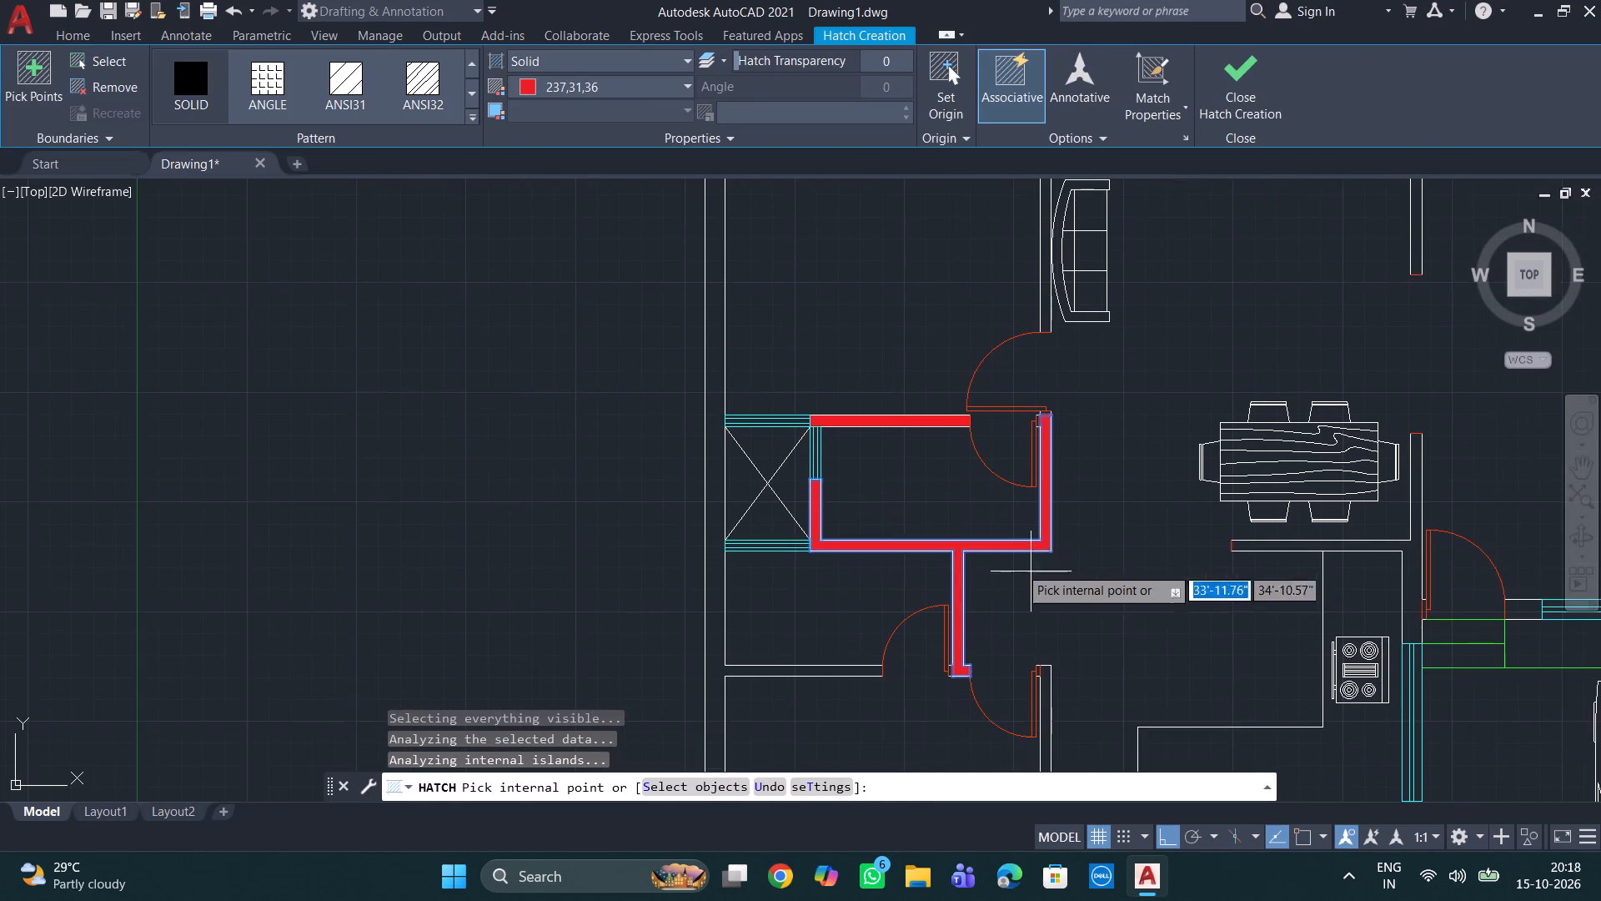
pyautogui.scroll(1, 918, 567)
pyautogui.moveTo(610, 631); pyautogui.dragTo(633, 515, button='middle')
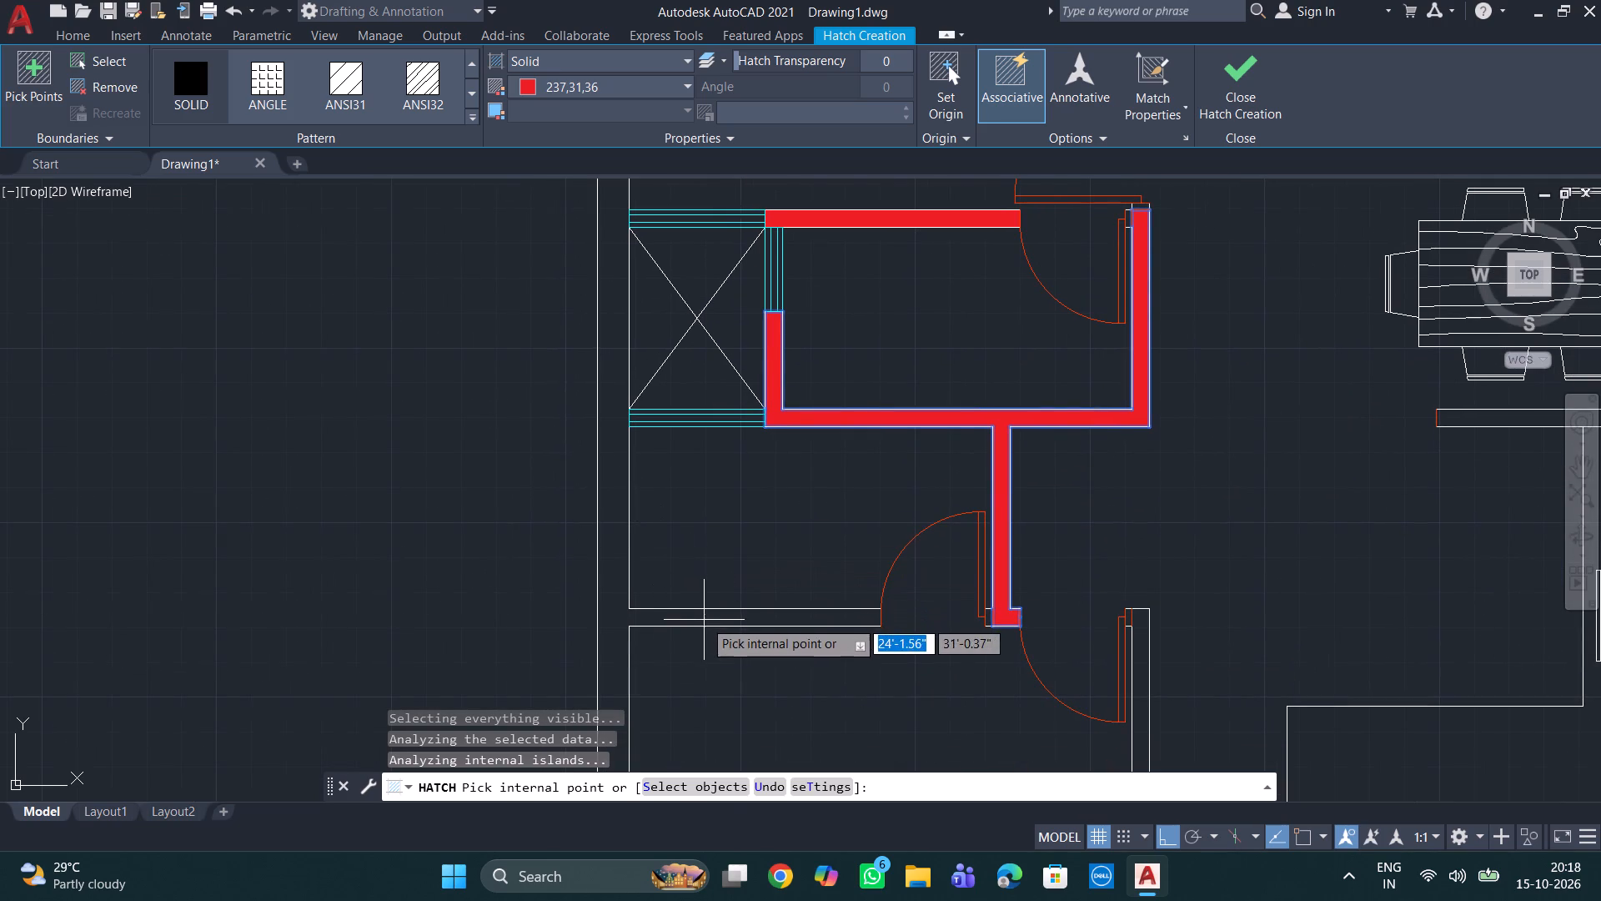
pyautogui.click(704, 620)
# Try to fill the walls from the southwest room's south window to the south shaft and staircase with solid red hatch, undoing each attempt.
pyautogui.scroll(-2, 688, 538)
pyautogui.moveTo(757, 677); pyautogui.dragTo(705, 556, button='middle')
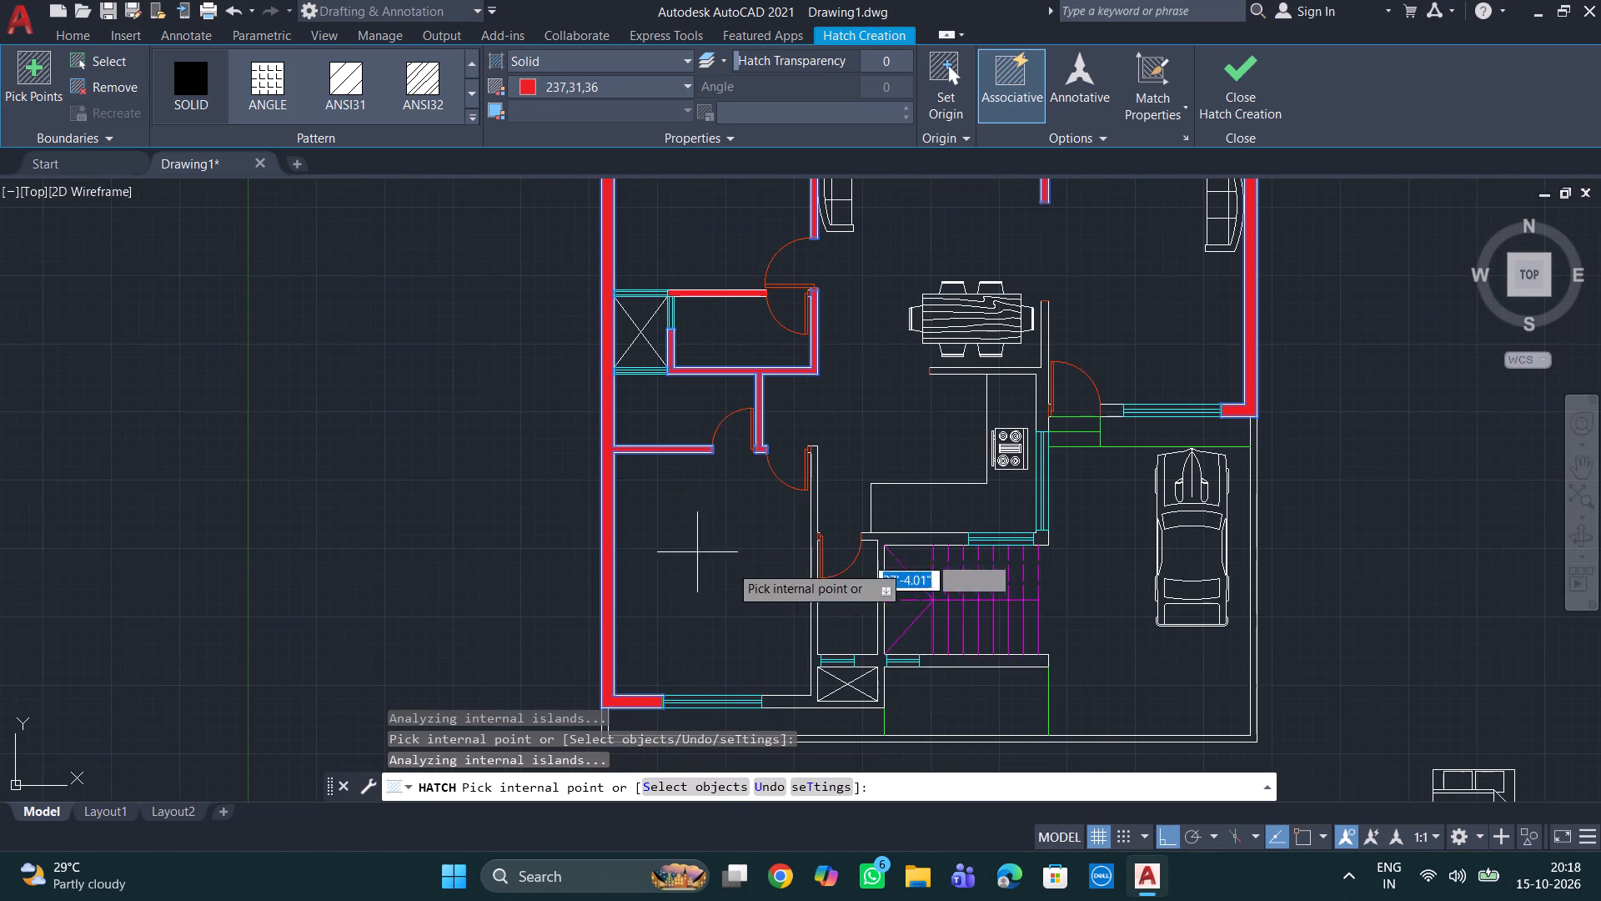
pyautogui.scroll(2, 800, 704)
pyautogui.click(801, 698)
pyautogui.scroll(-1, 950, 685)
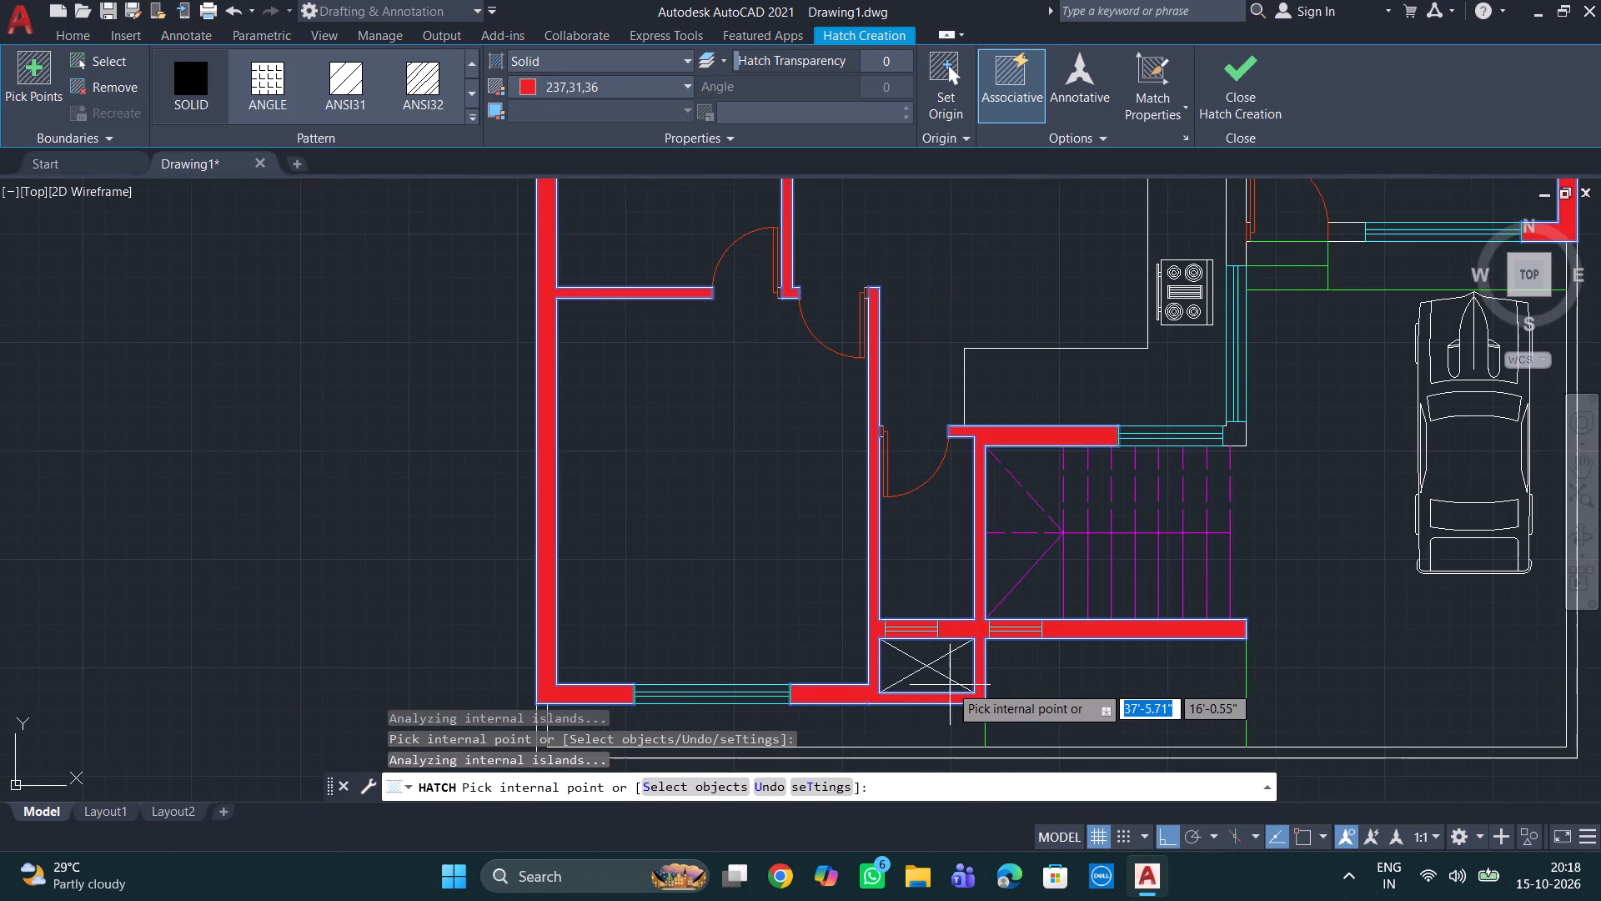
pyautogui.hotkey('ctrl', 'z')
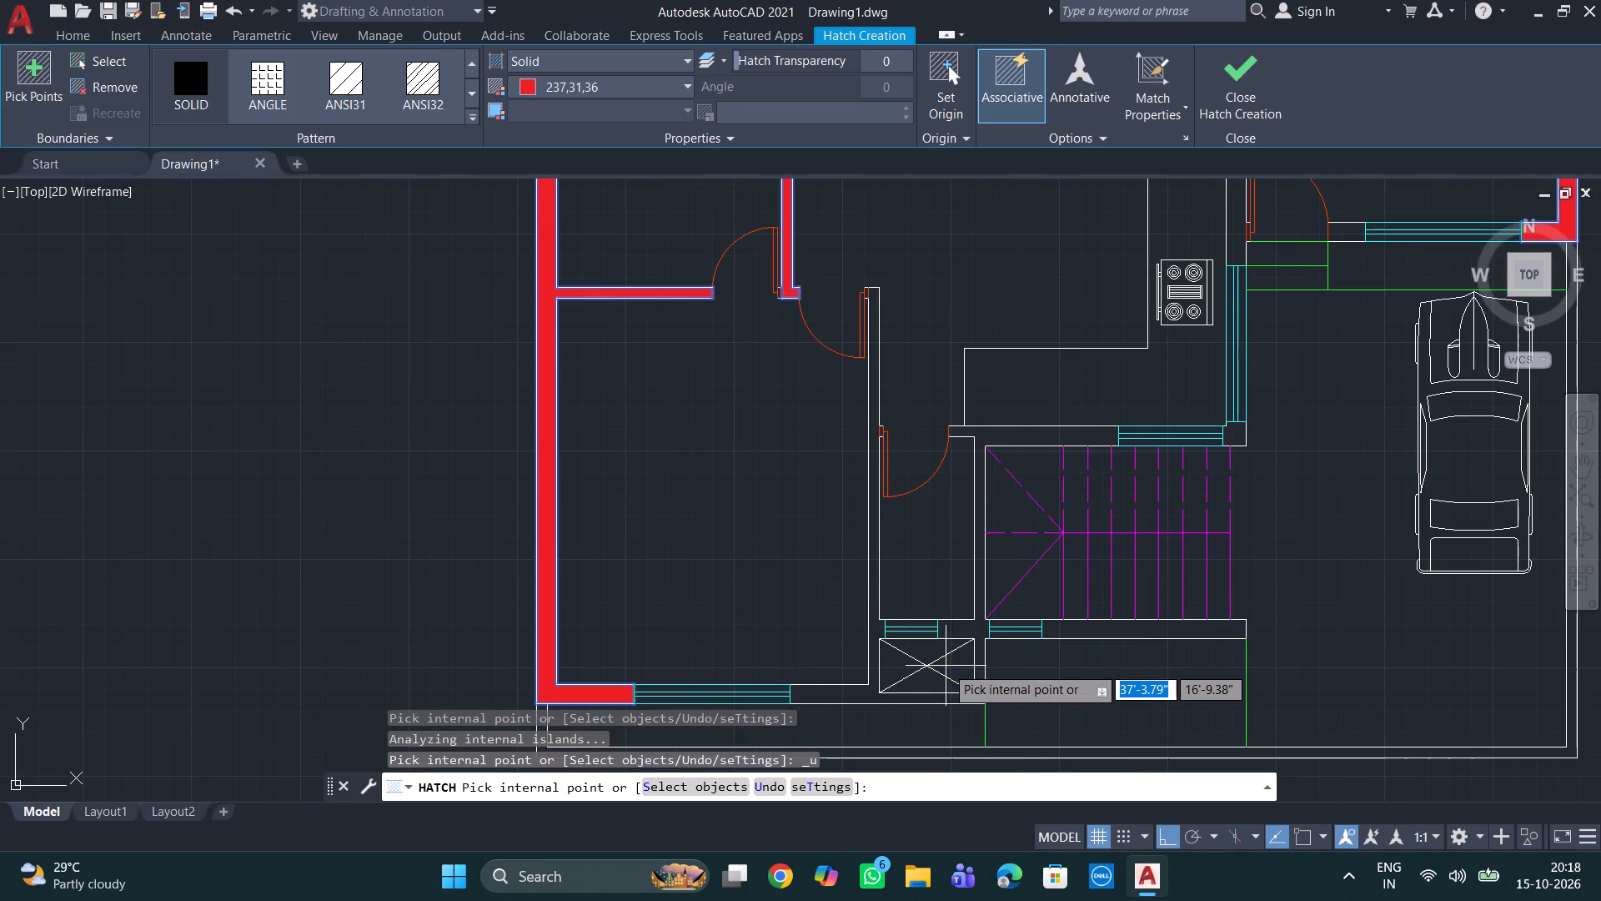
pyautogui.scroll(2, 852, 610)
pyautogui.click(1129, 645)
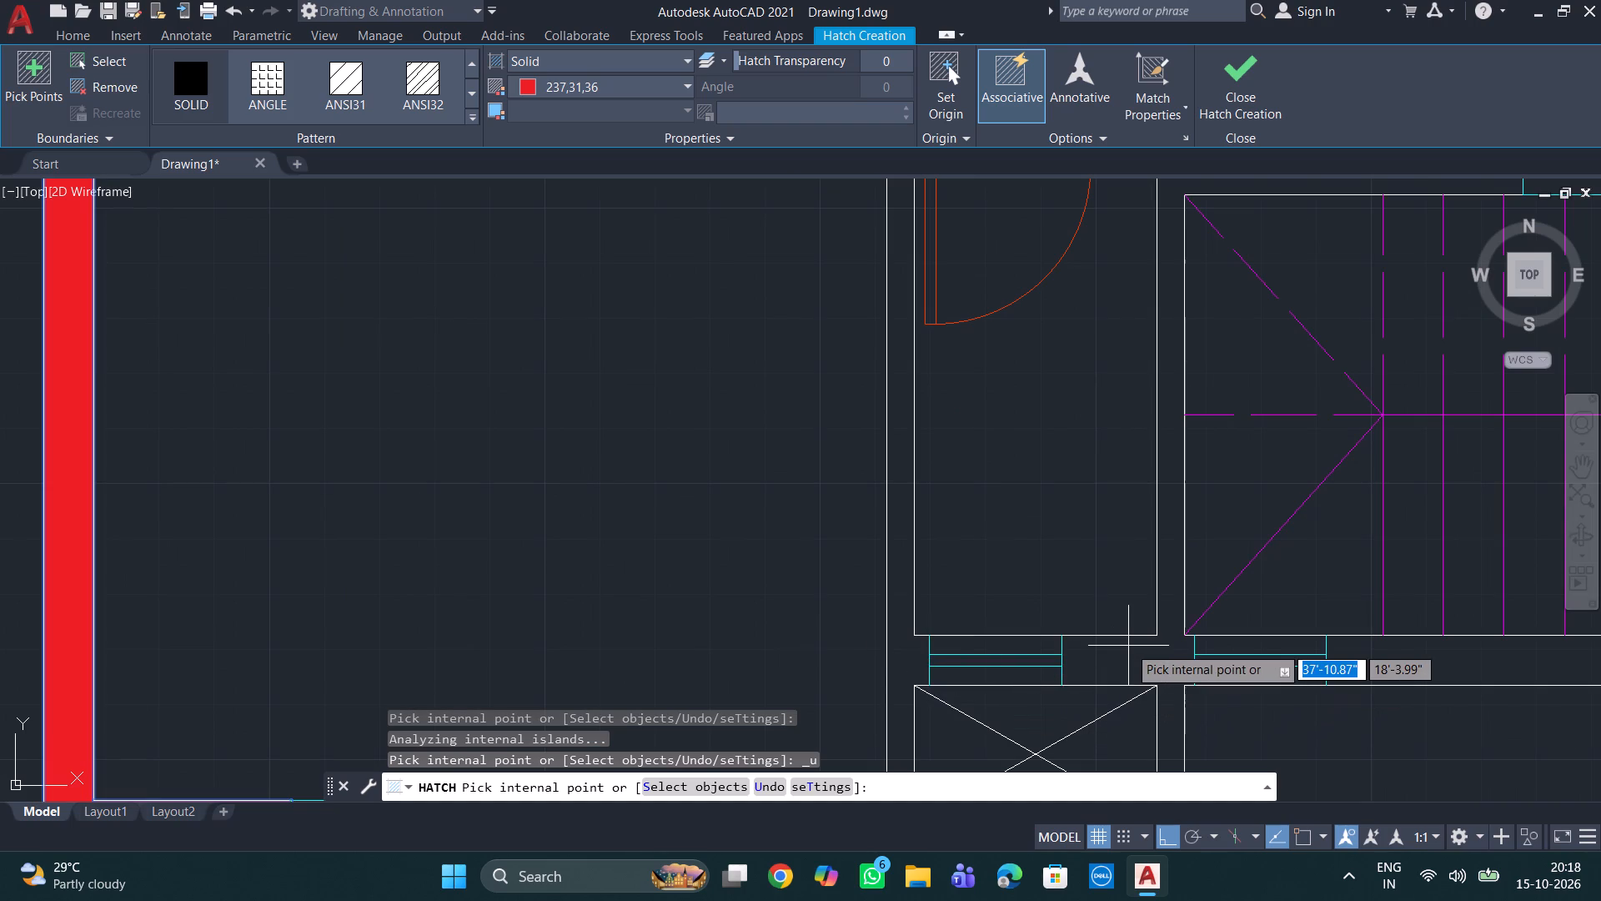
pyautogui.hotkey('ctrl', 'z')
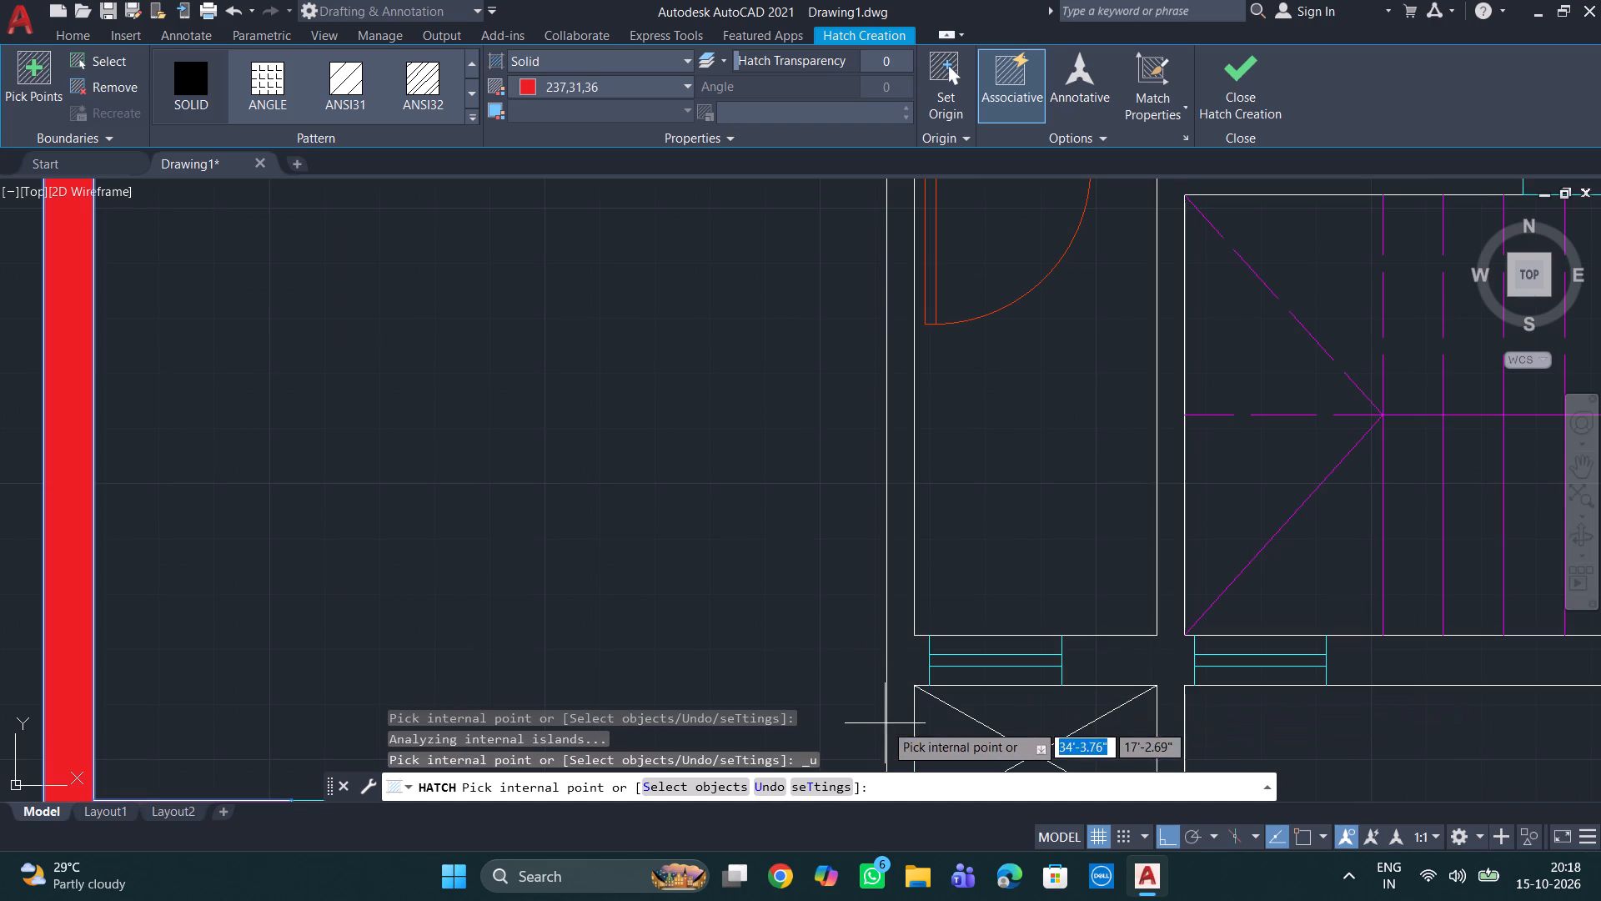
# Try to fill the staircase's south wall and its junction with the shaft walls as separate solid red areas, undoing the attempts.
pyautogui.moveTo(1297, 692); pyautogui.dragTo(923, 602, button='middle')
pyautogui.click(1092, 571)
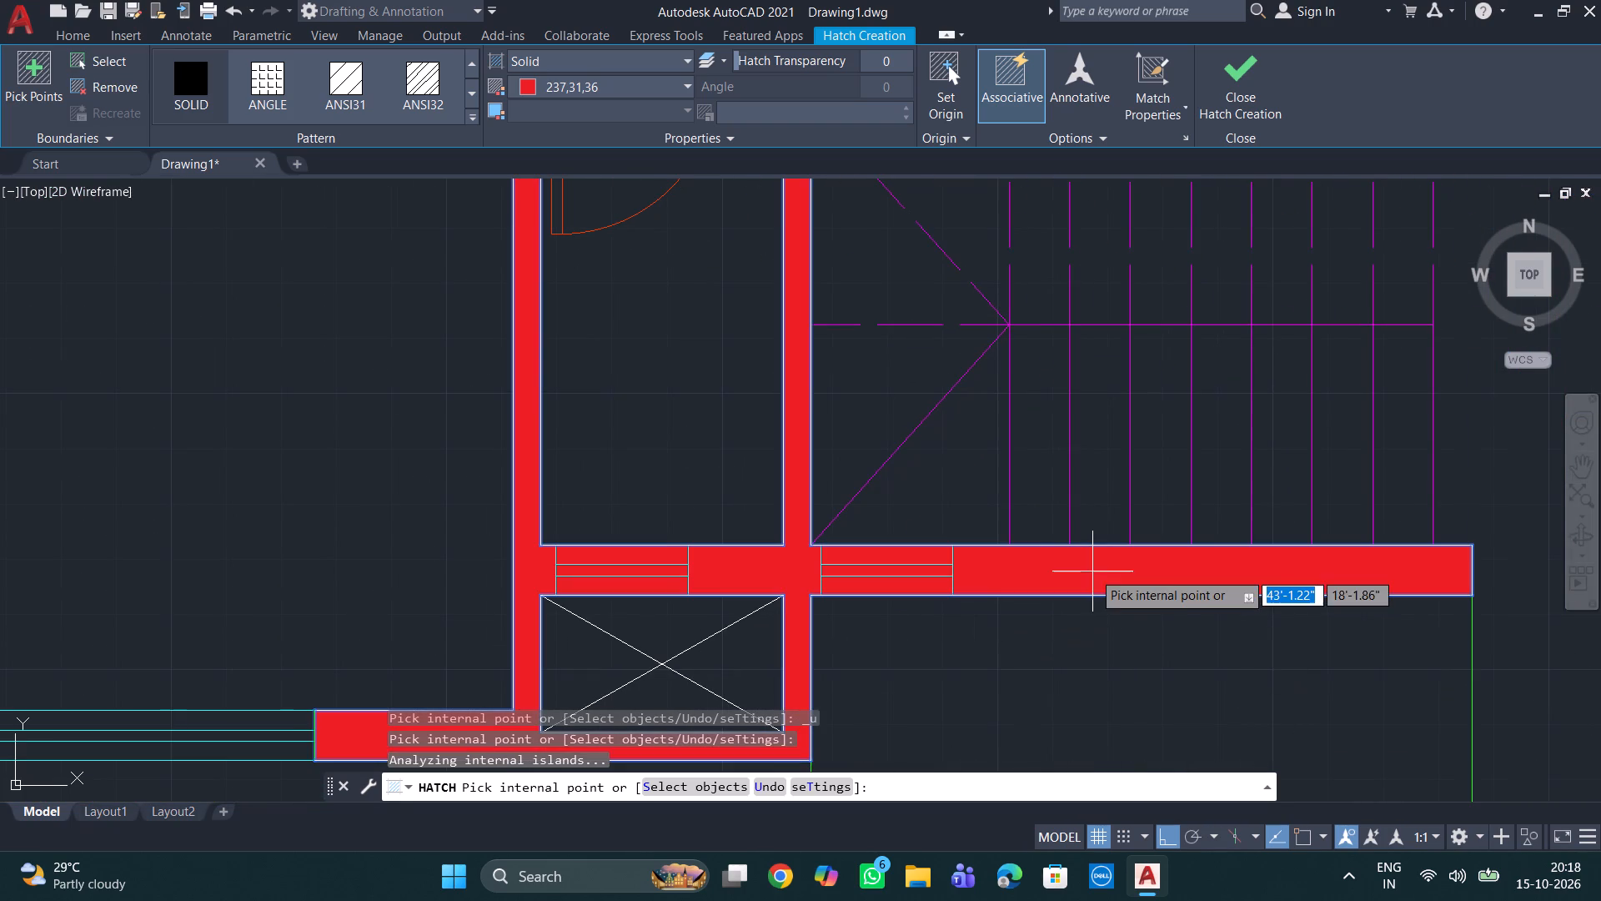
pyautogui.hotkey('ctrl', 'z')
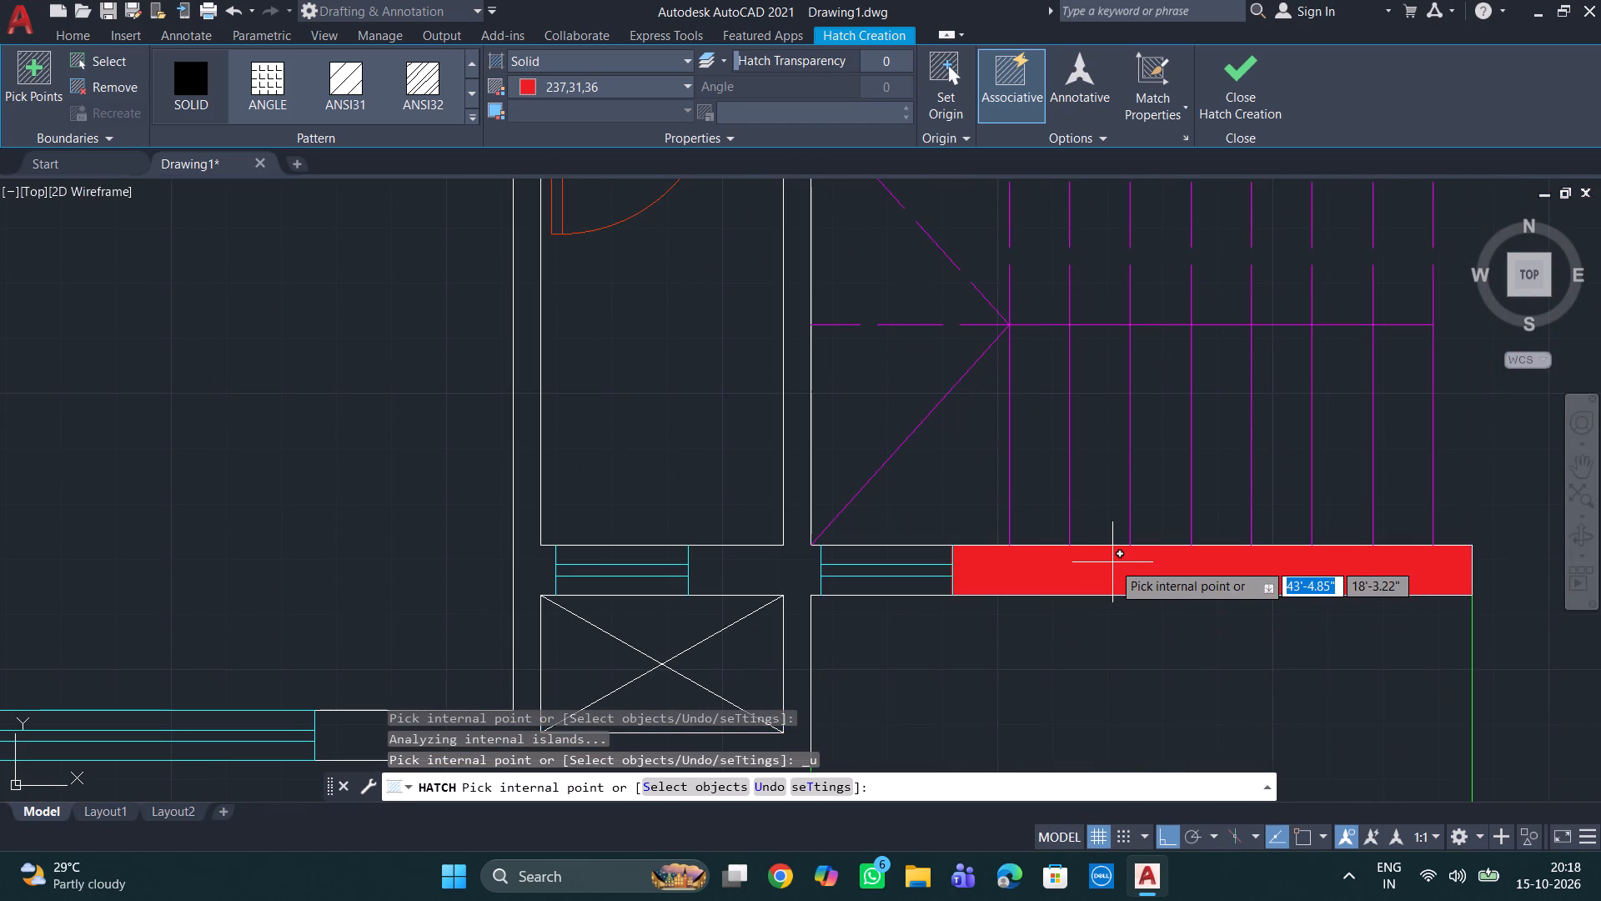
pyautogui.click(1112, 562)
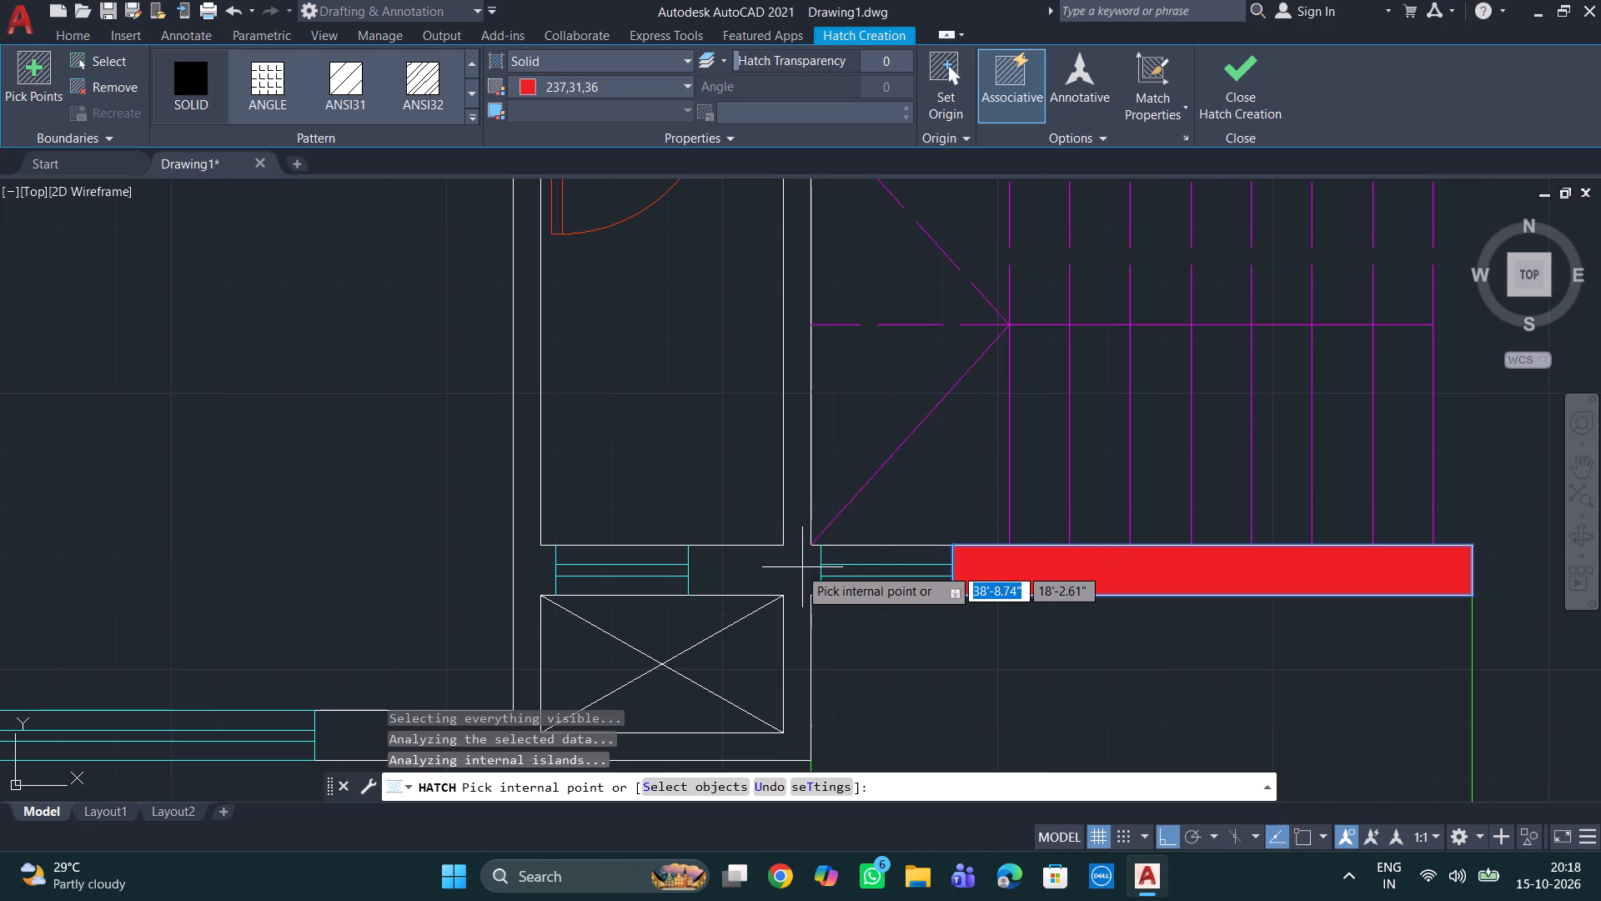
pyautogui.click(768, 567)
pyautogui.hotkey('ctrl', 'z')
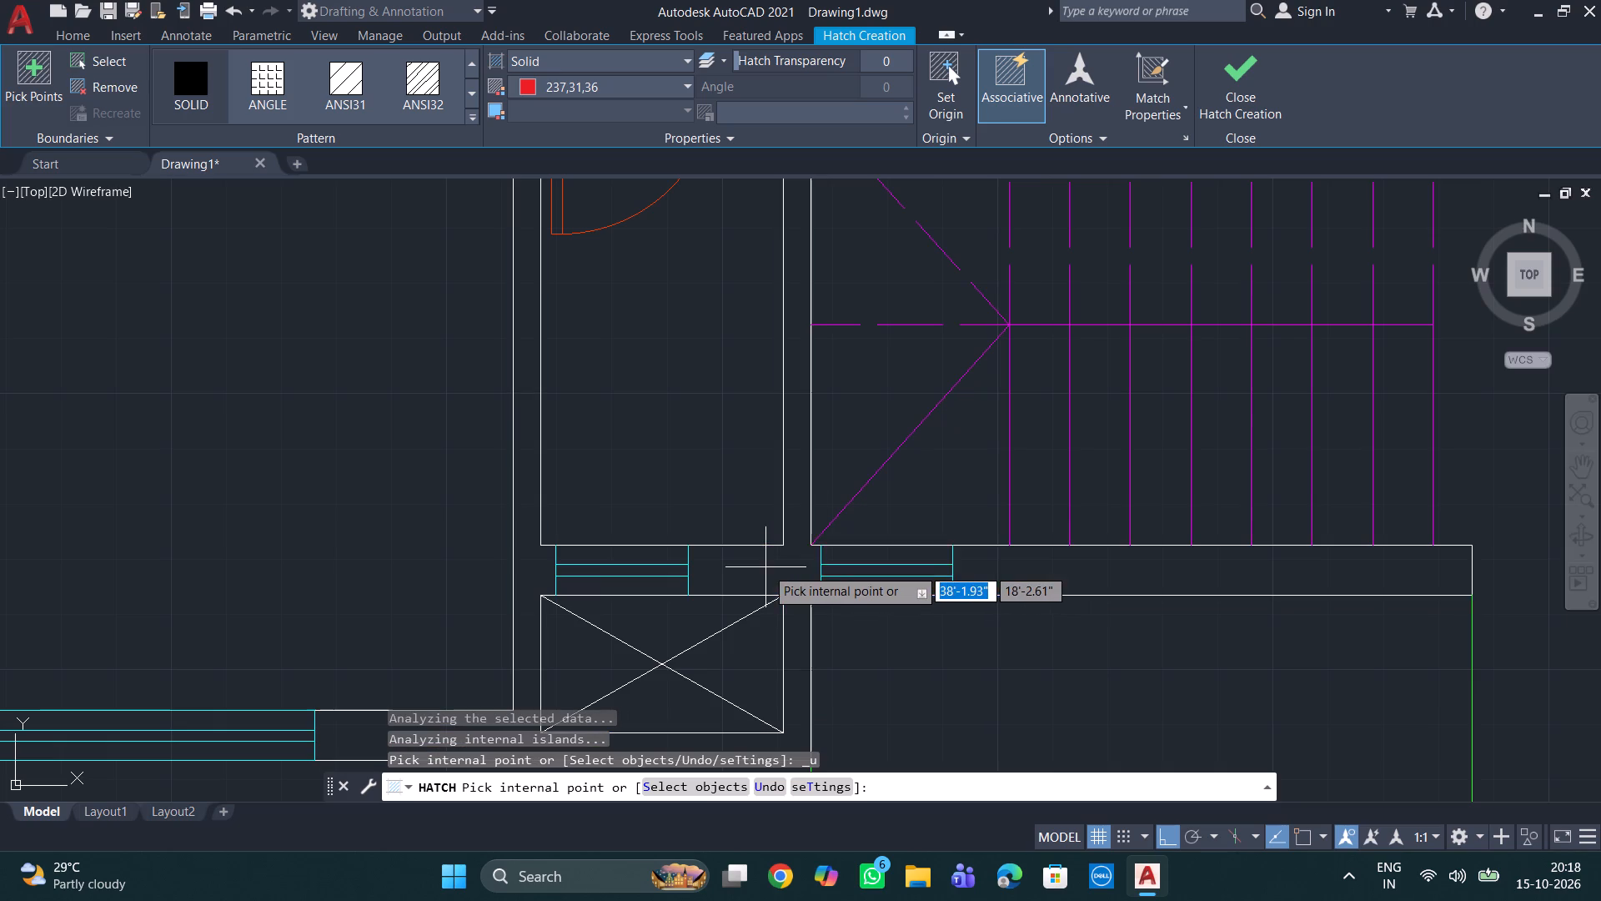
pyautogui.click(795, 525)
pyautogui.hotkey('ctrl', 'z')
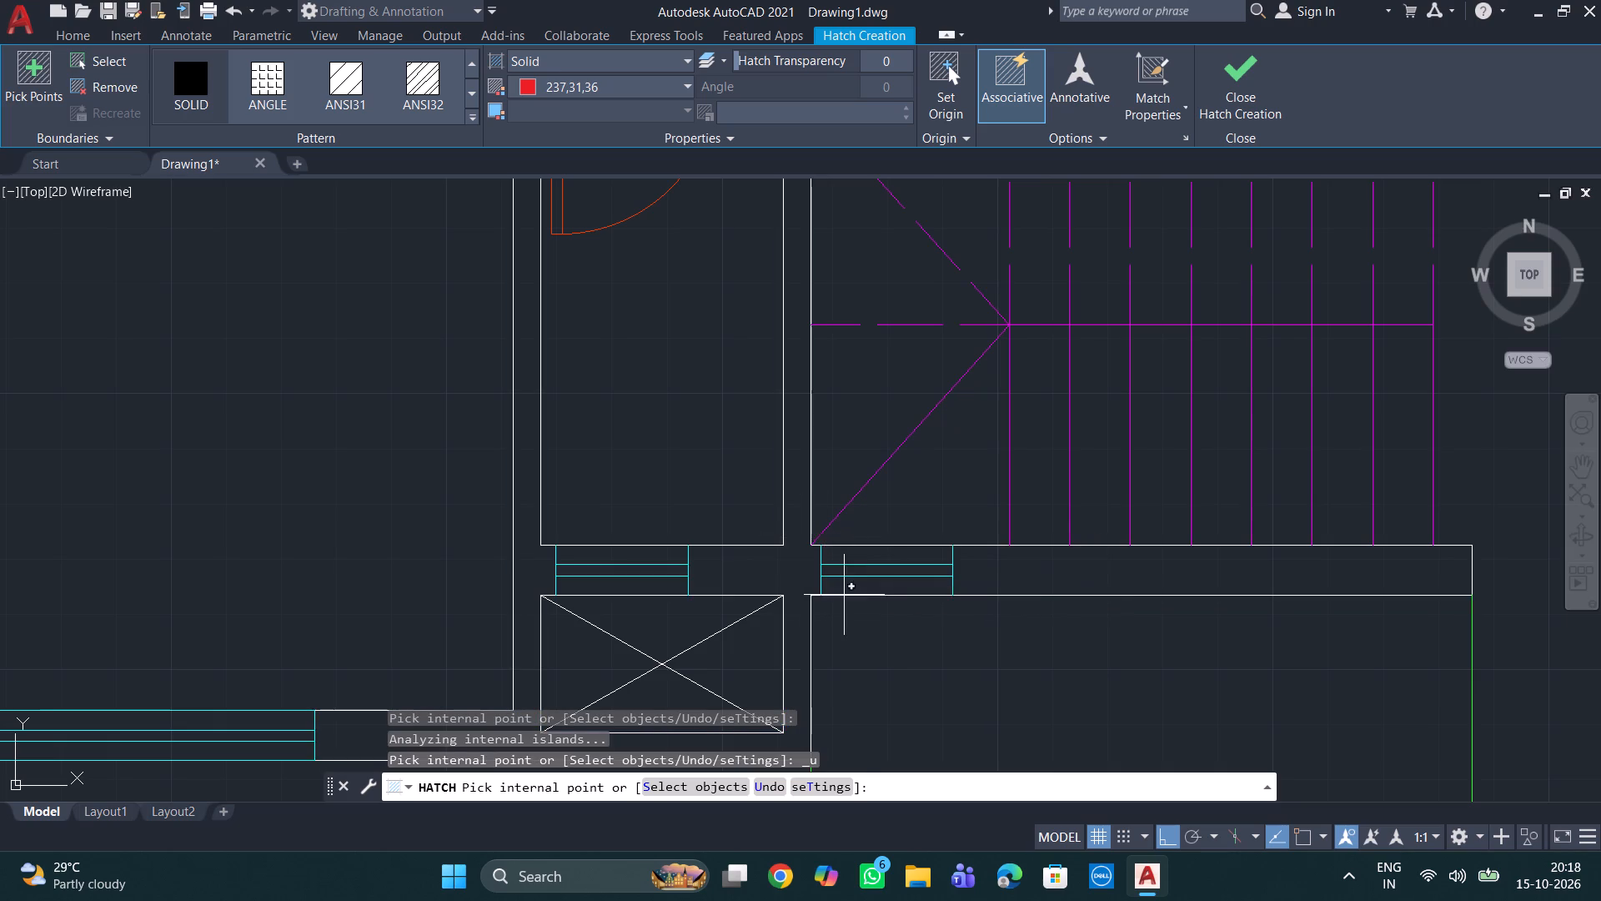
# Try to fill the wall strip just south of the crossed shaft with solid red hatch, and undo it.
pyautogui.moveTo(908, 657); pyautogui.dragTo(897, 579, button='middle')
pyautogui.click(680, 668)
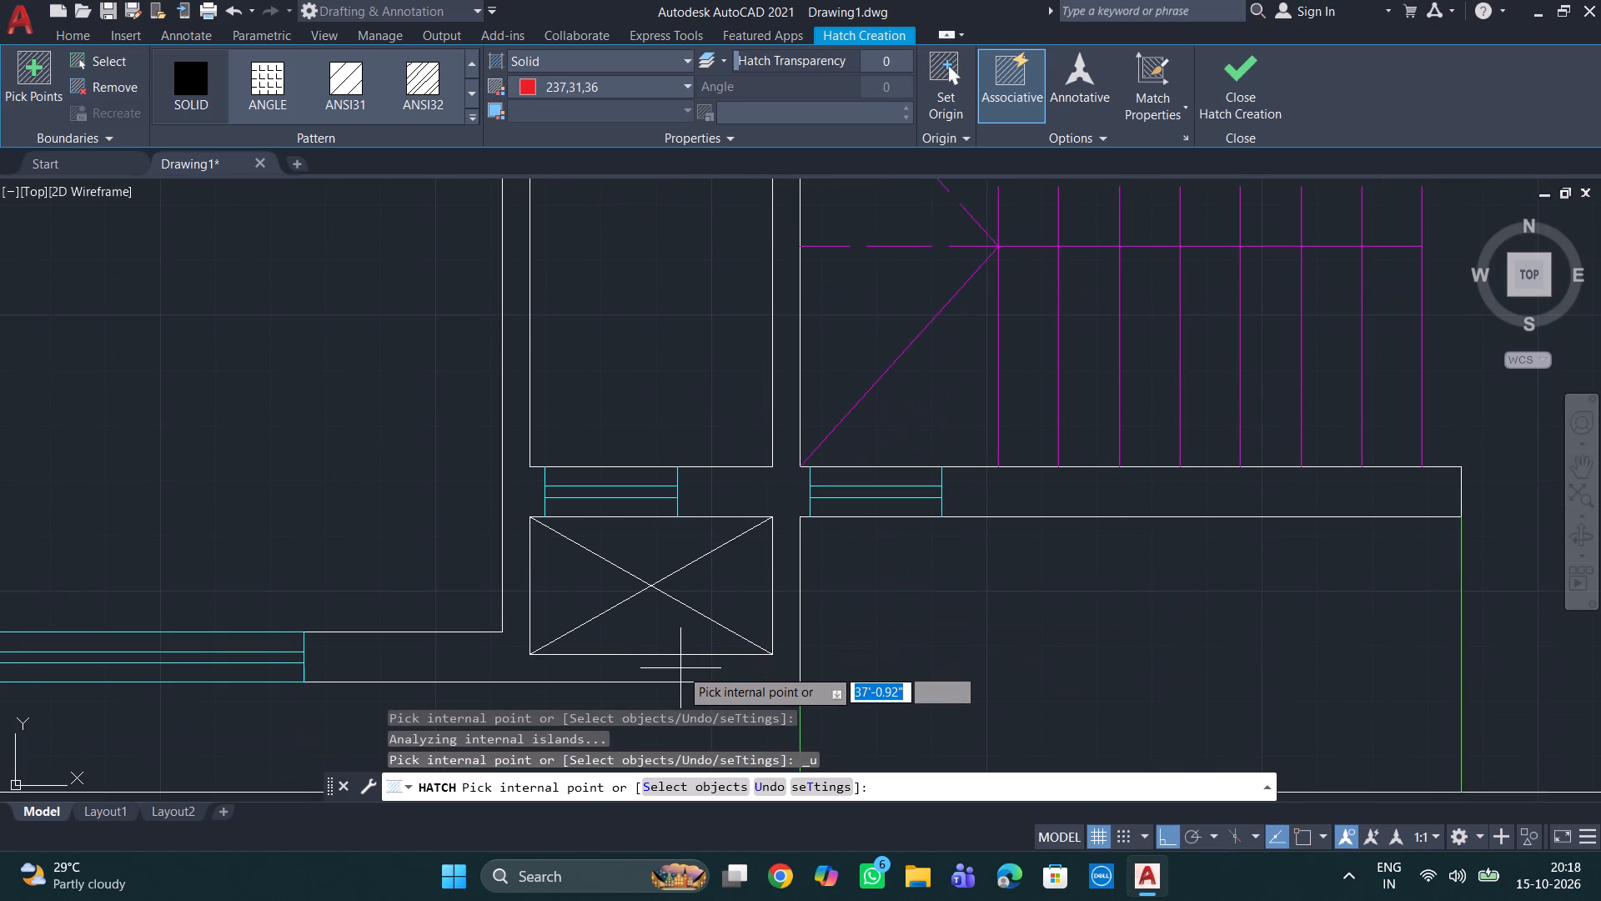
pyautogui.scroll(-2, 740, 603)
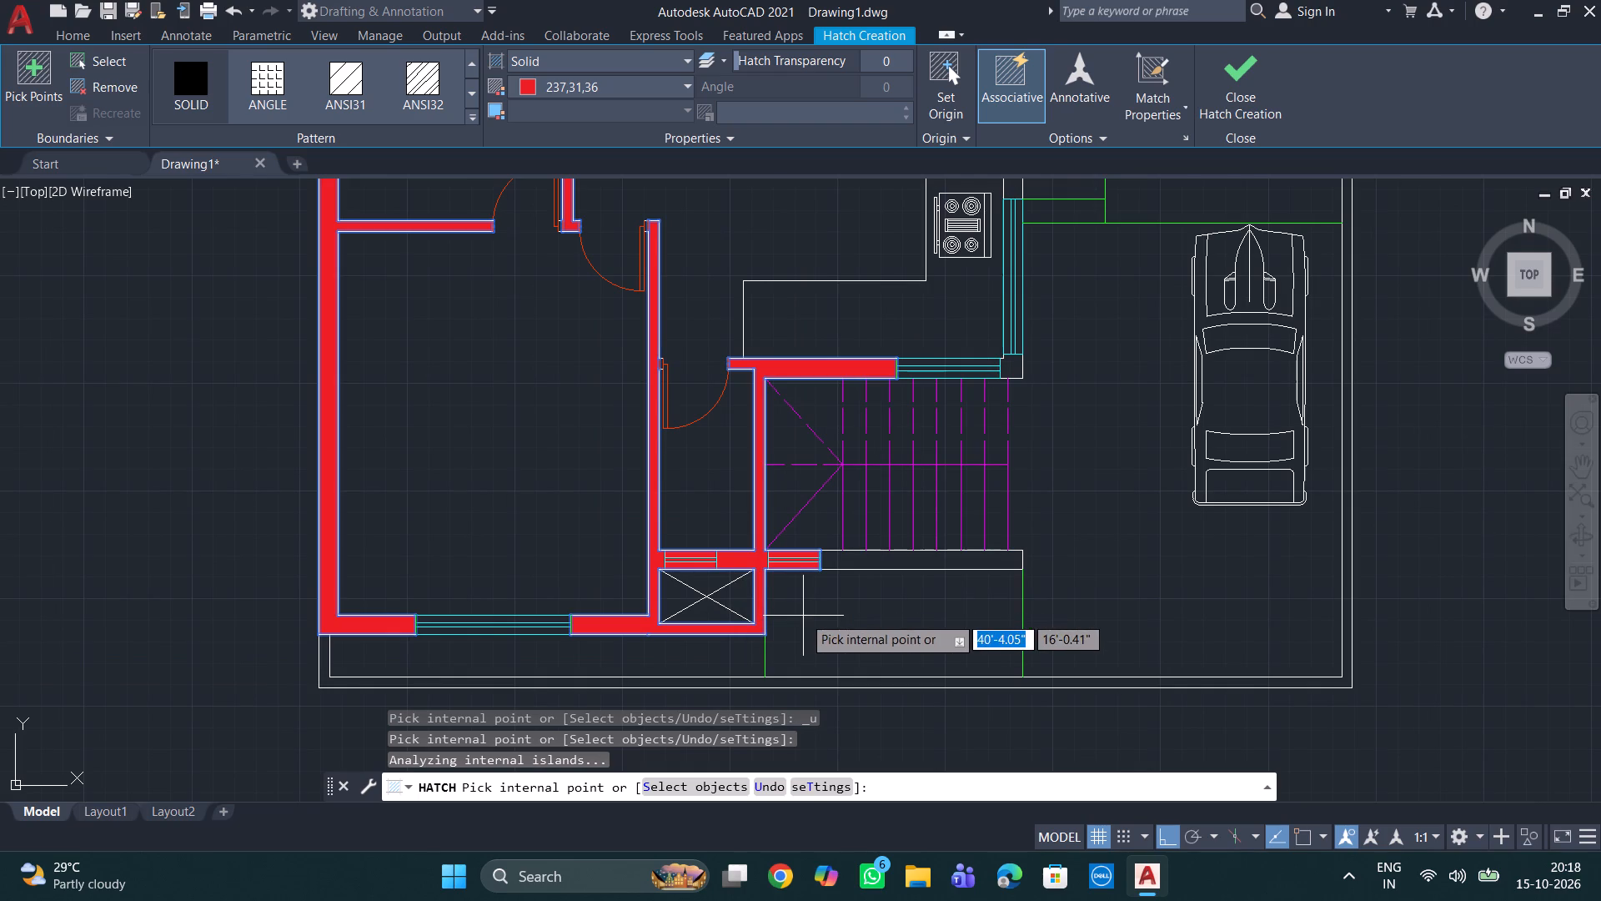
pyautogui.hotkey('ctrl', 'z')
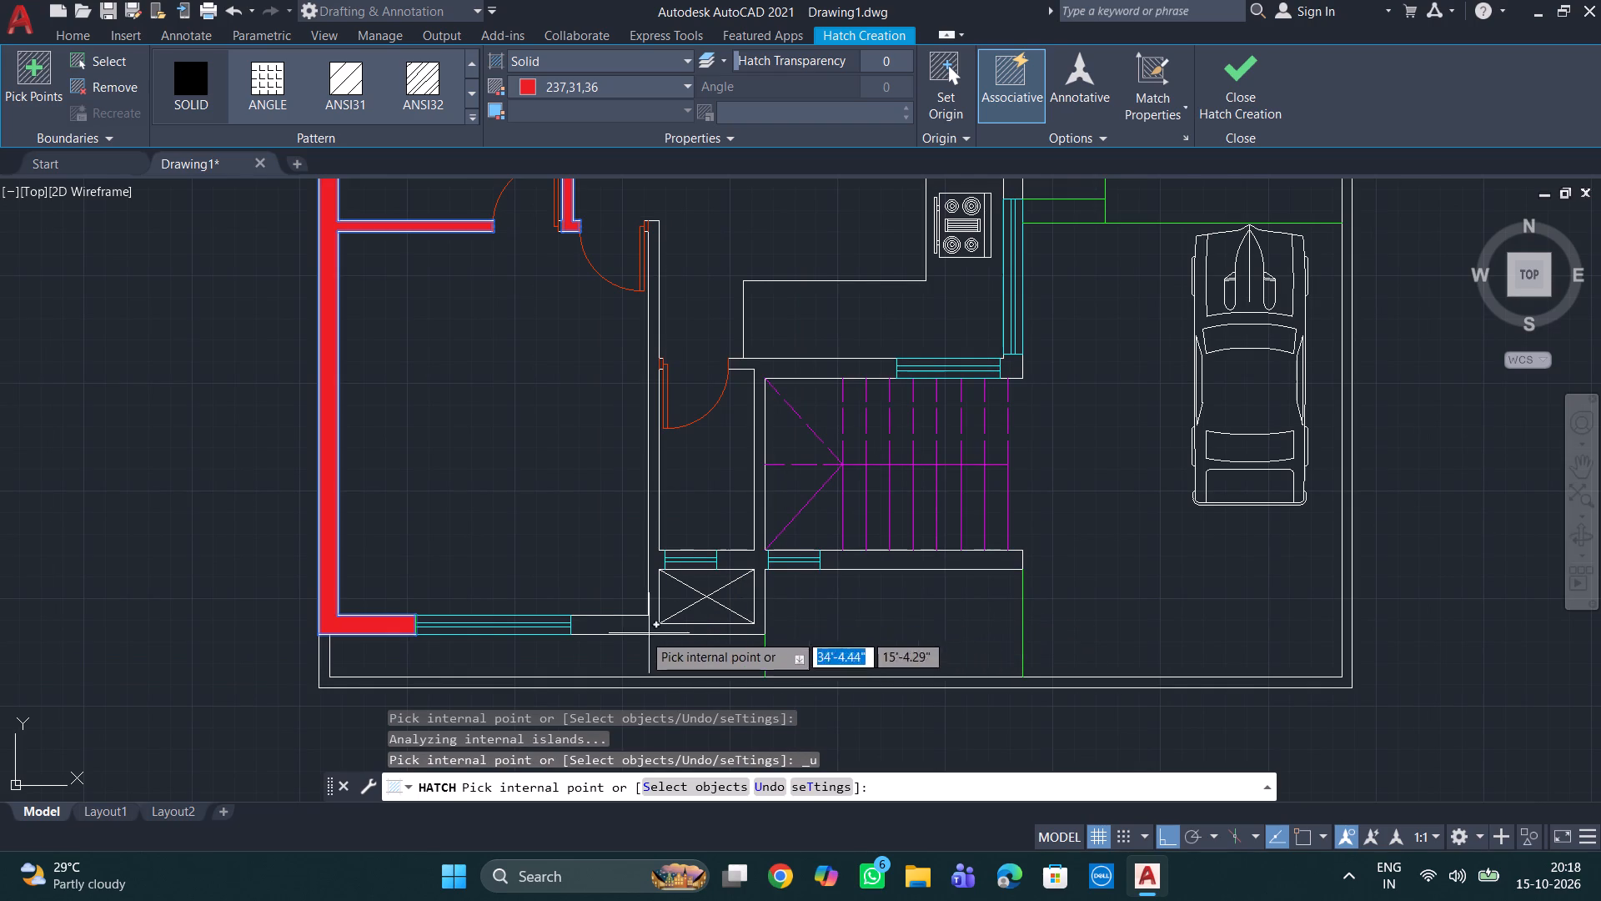
# Fill the southwest room's south and east walls, the shaft and staircase walls, and the kitchen's southeast corner with solid red hatch.
pyautogui.click(626, 627)
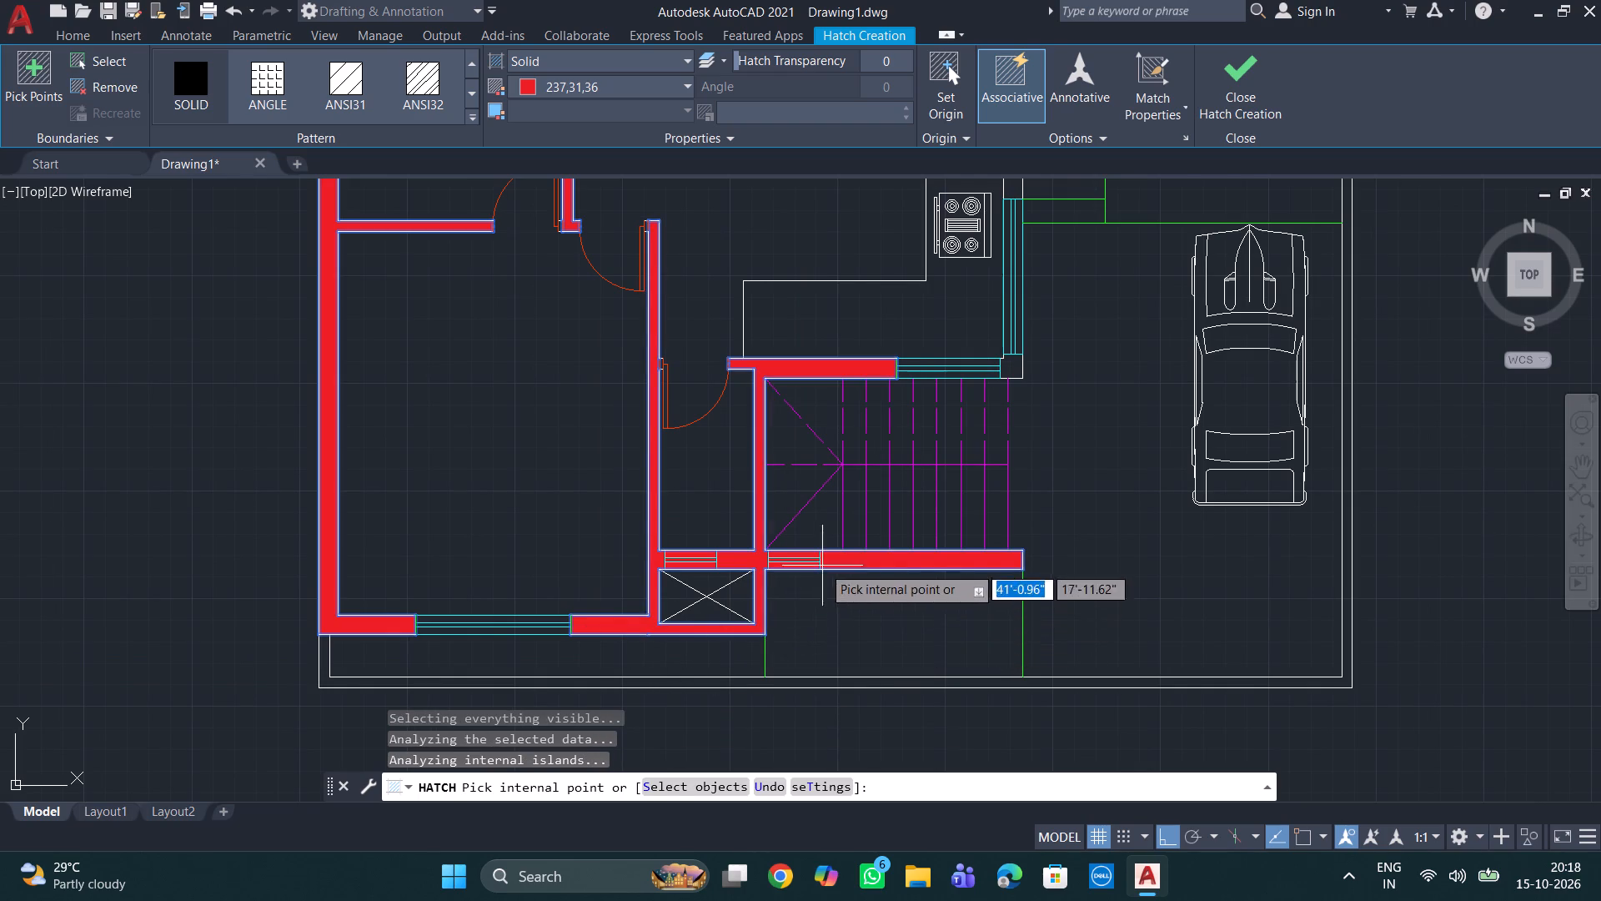
pyautogui.click(1010, 374)
# Fill the wall along the dining and kitchen area and the short wall beside the entrance door with solid red, and finish the hatch.
pyautogui.moveTo(1065, 398); pyautogui.dragTo(1066, 689, button='middle')
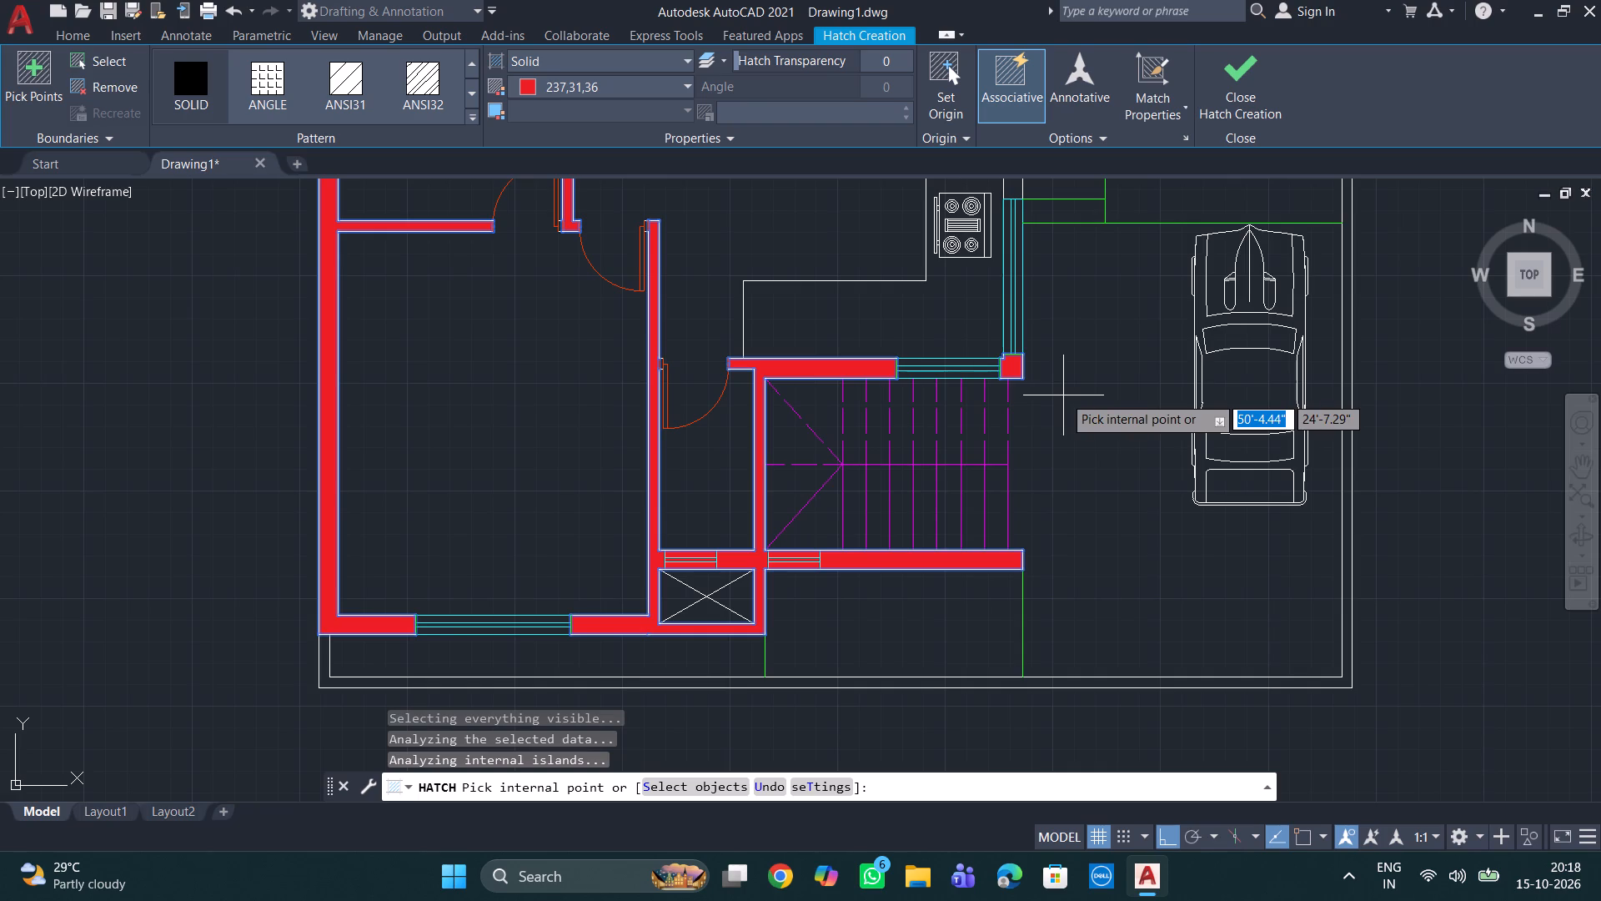
pyautogui.scroll(1, 1015, 466)
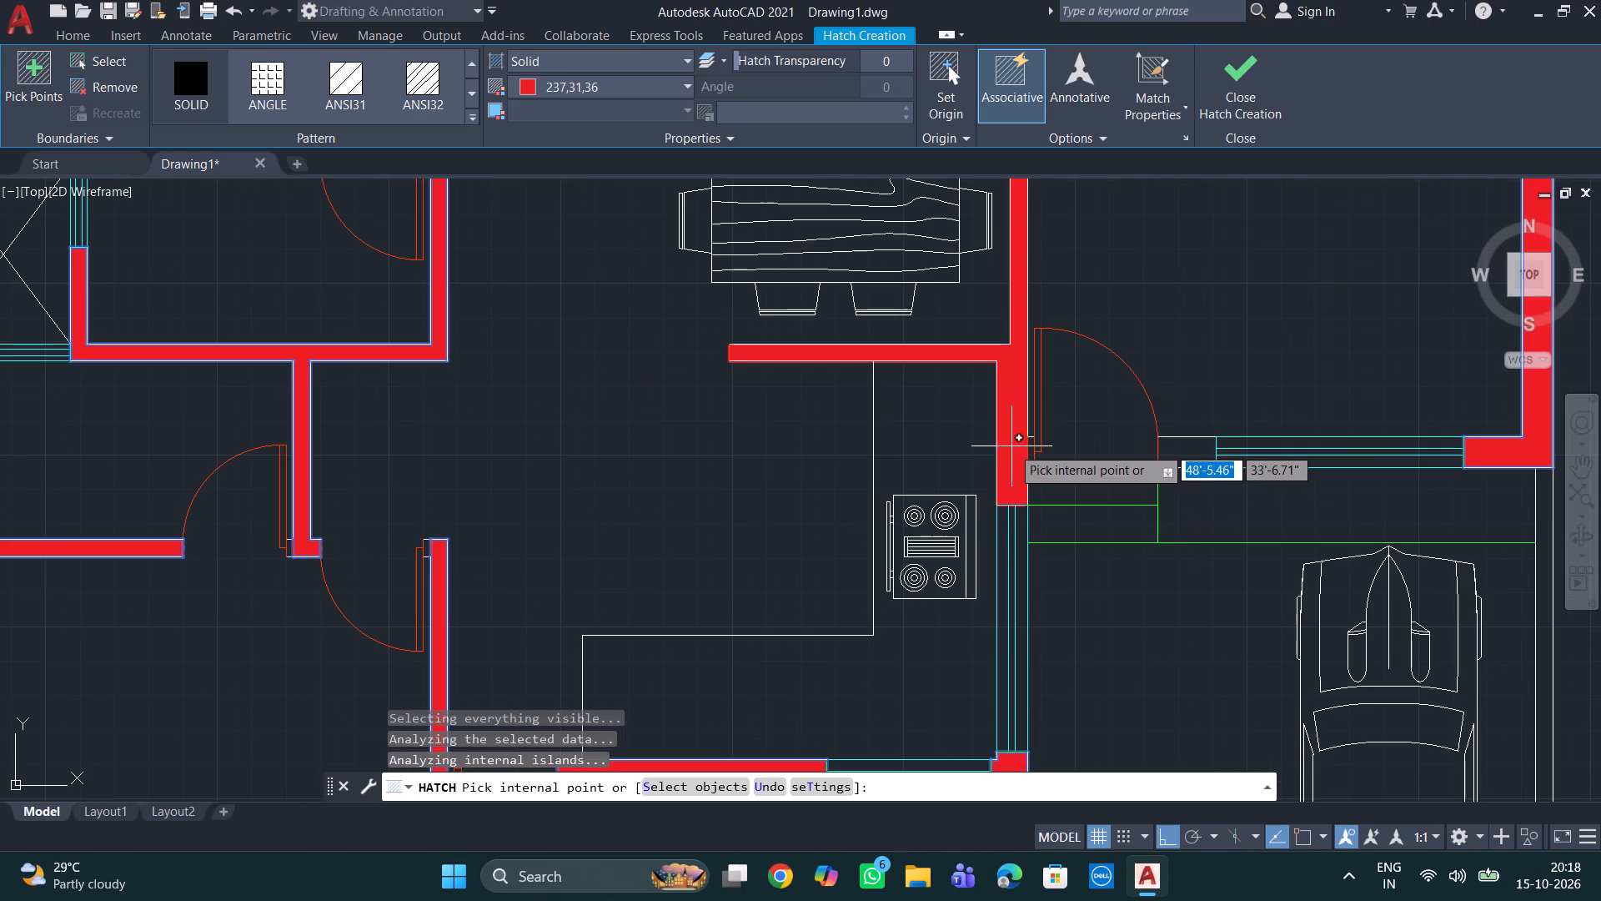
pyautogui.click(1011, 446)
pyautogui.scroll(-2, 1117, 506)
pyautogui.scroll(2, 1168, 458)
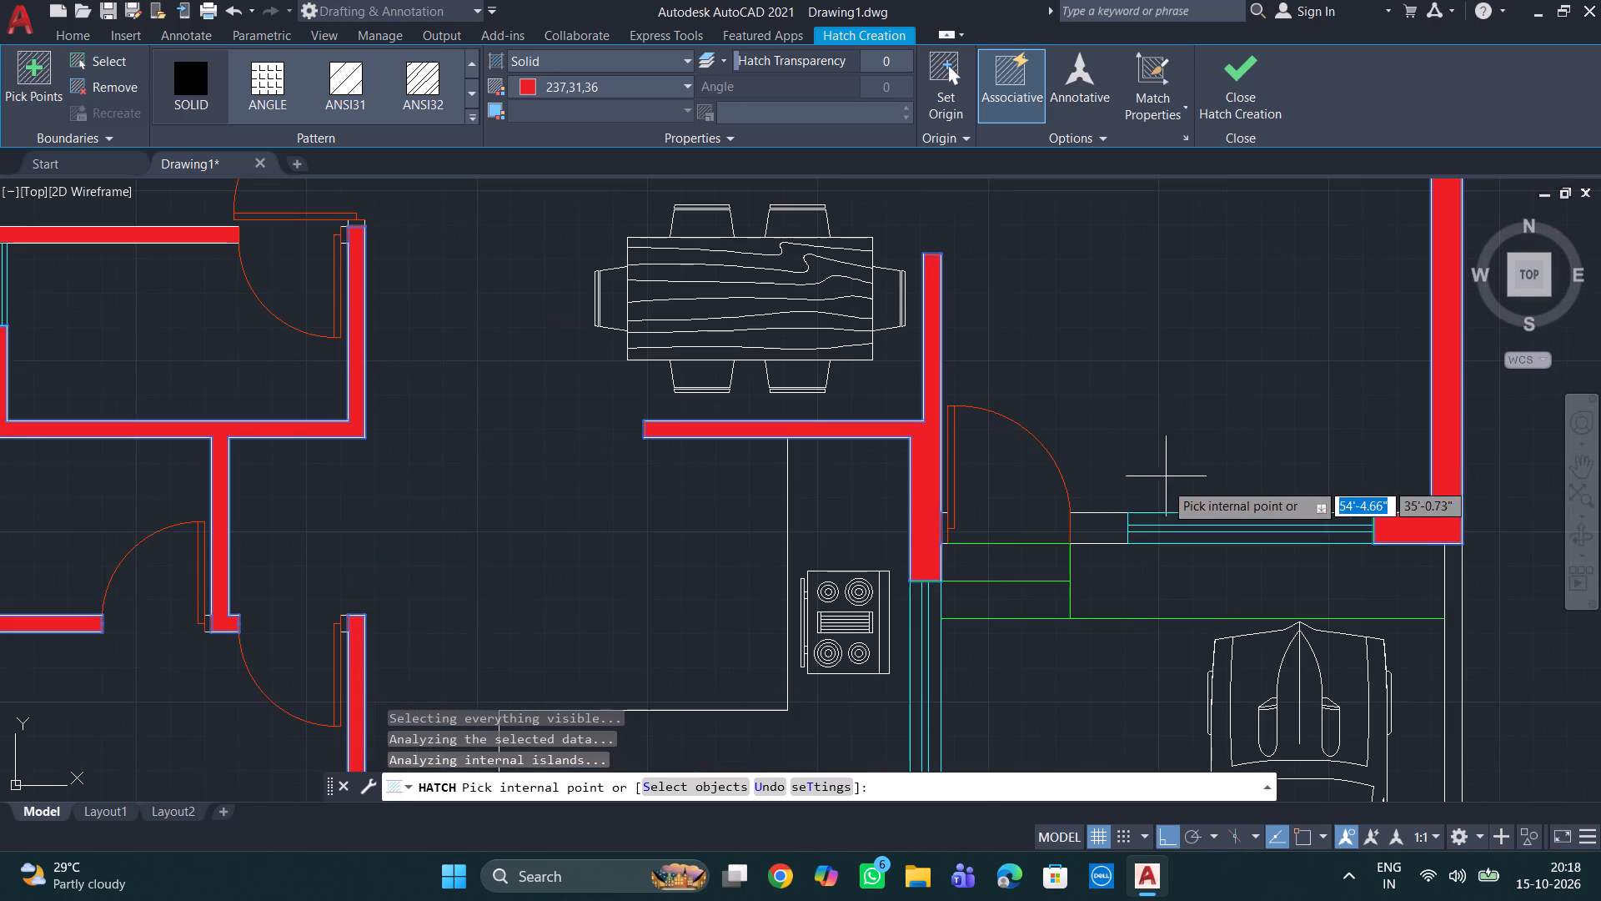
pyautogui.click(1103, 525)
pyautogui.scroll(-3, 1186, 405)
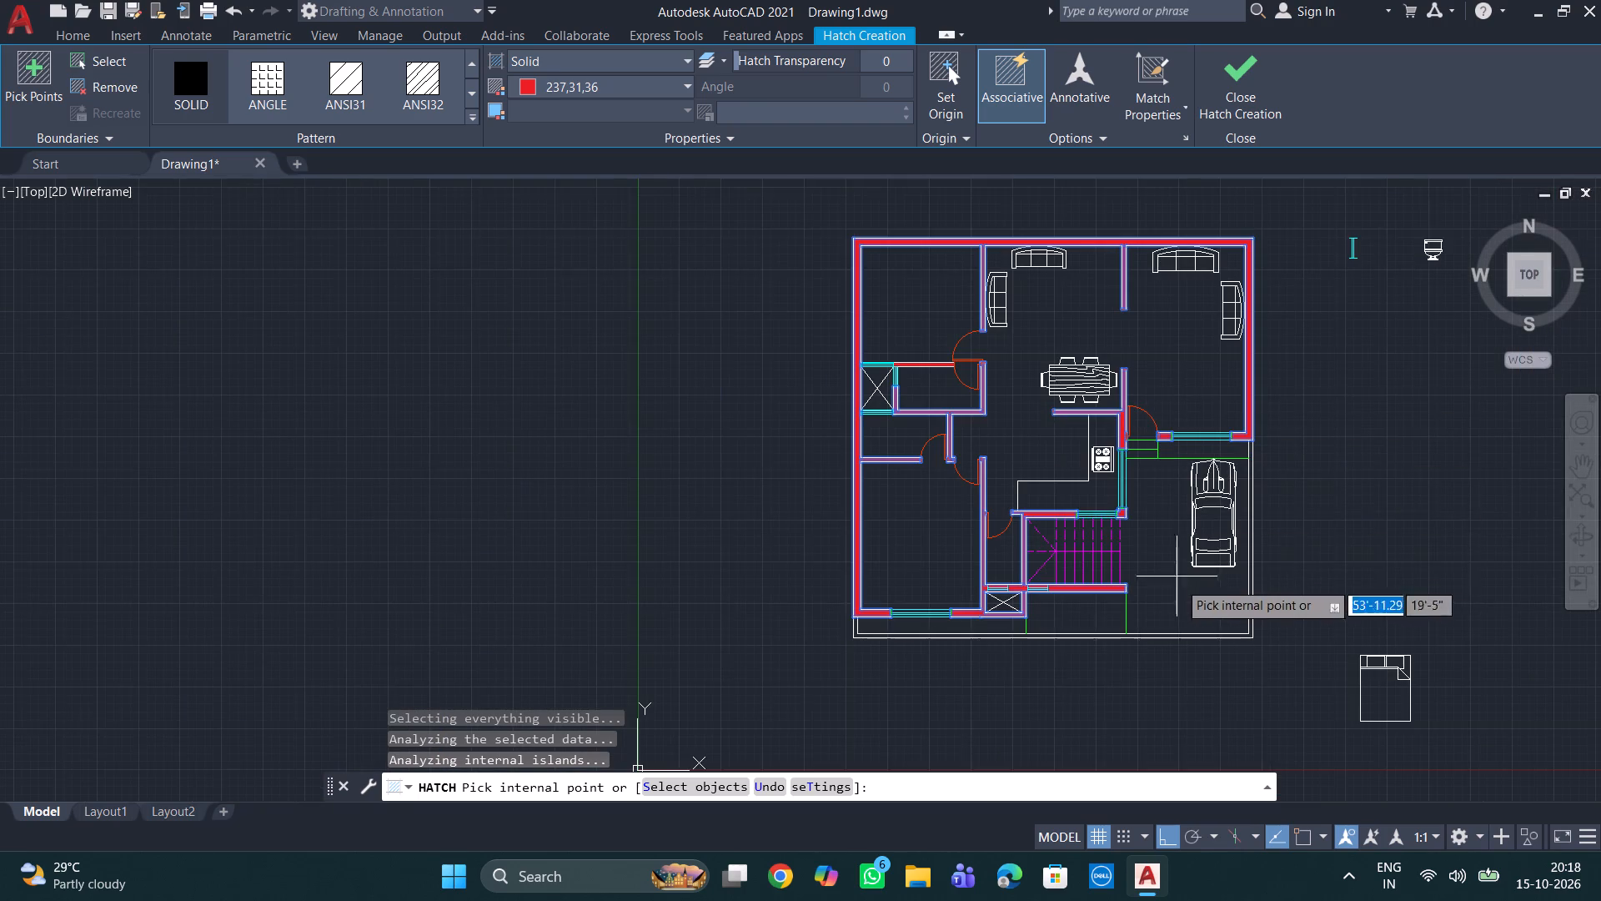
pyautogui.moveTo(1173, 581); pyautogui.dragTo(1107, 512, button='middle')
pyautogui.scroll(2, 1107, 516)
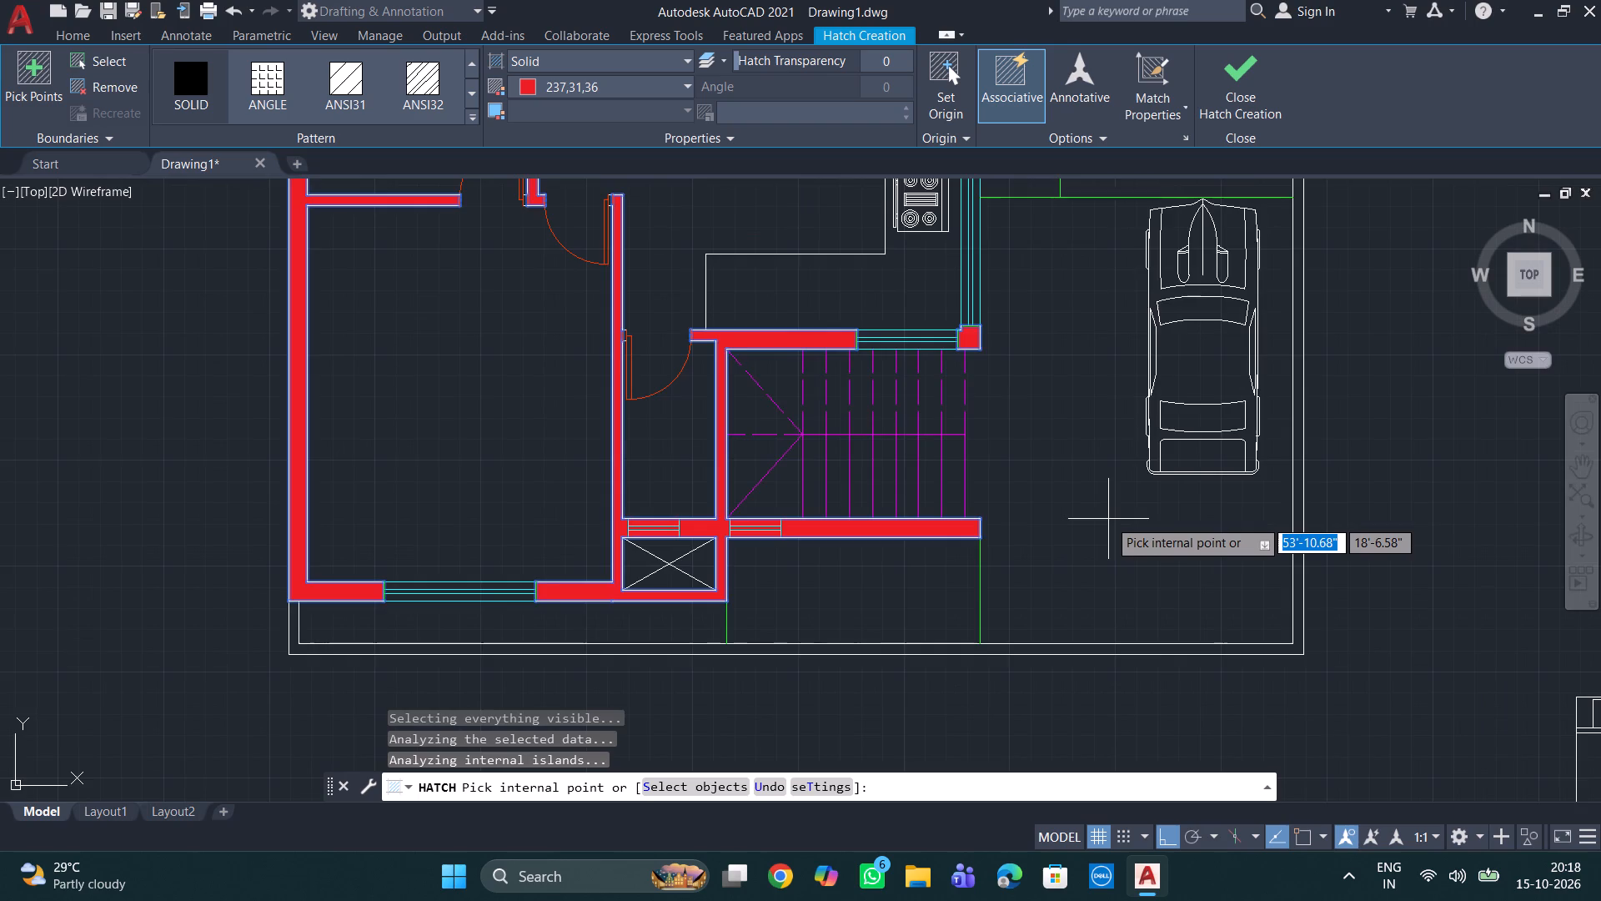
pyautogui.scroll(-1, 1108, 519)
pyautogui.moveTo(1107, 518); pyautogui.dragTo(987, 518, button='middle')
pyautogui.moveTo(1227, 452); pyautogui.dragTo(1227, 512, button='middle')
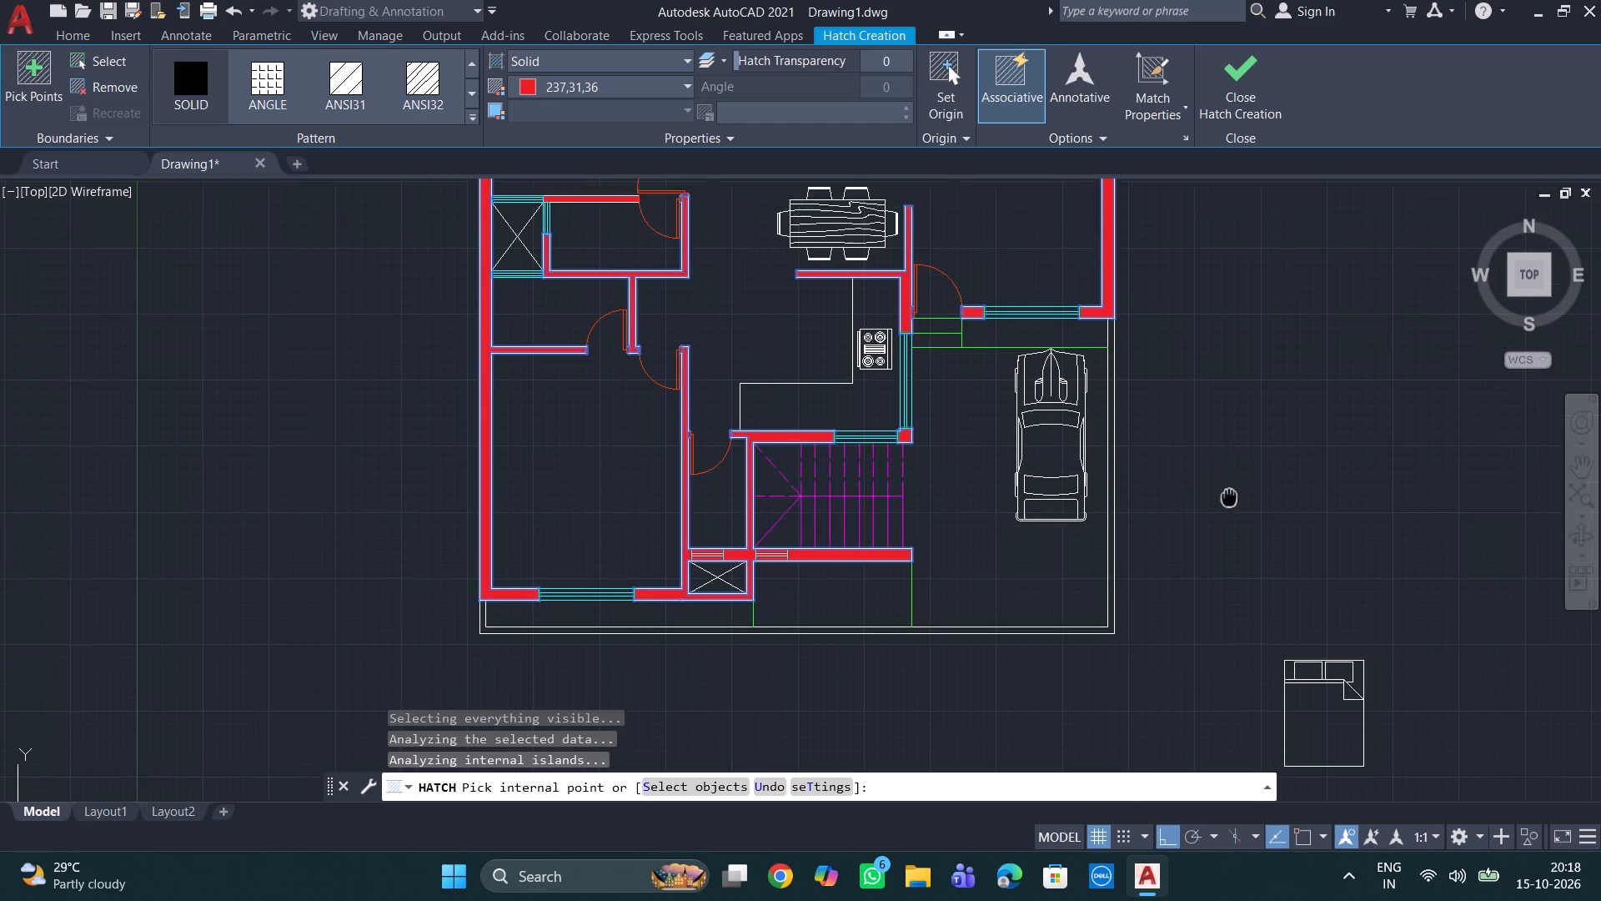
pyautogui.moveTo(1227, 512); pyautogui.dragTo(1221, 562, button='middle')
pyautogui.scroll(-1, 1221, 562)
pyautogui.scroll(1, 1223, 533)
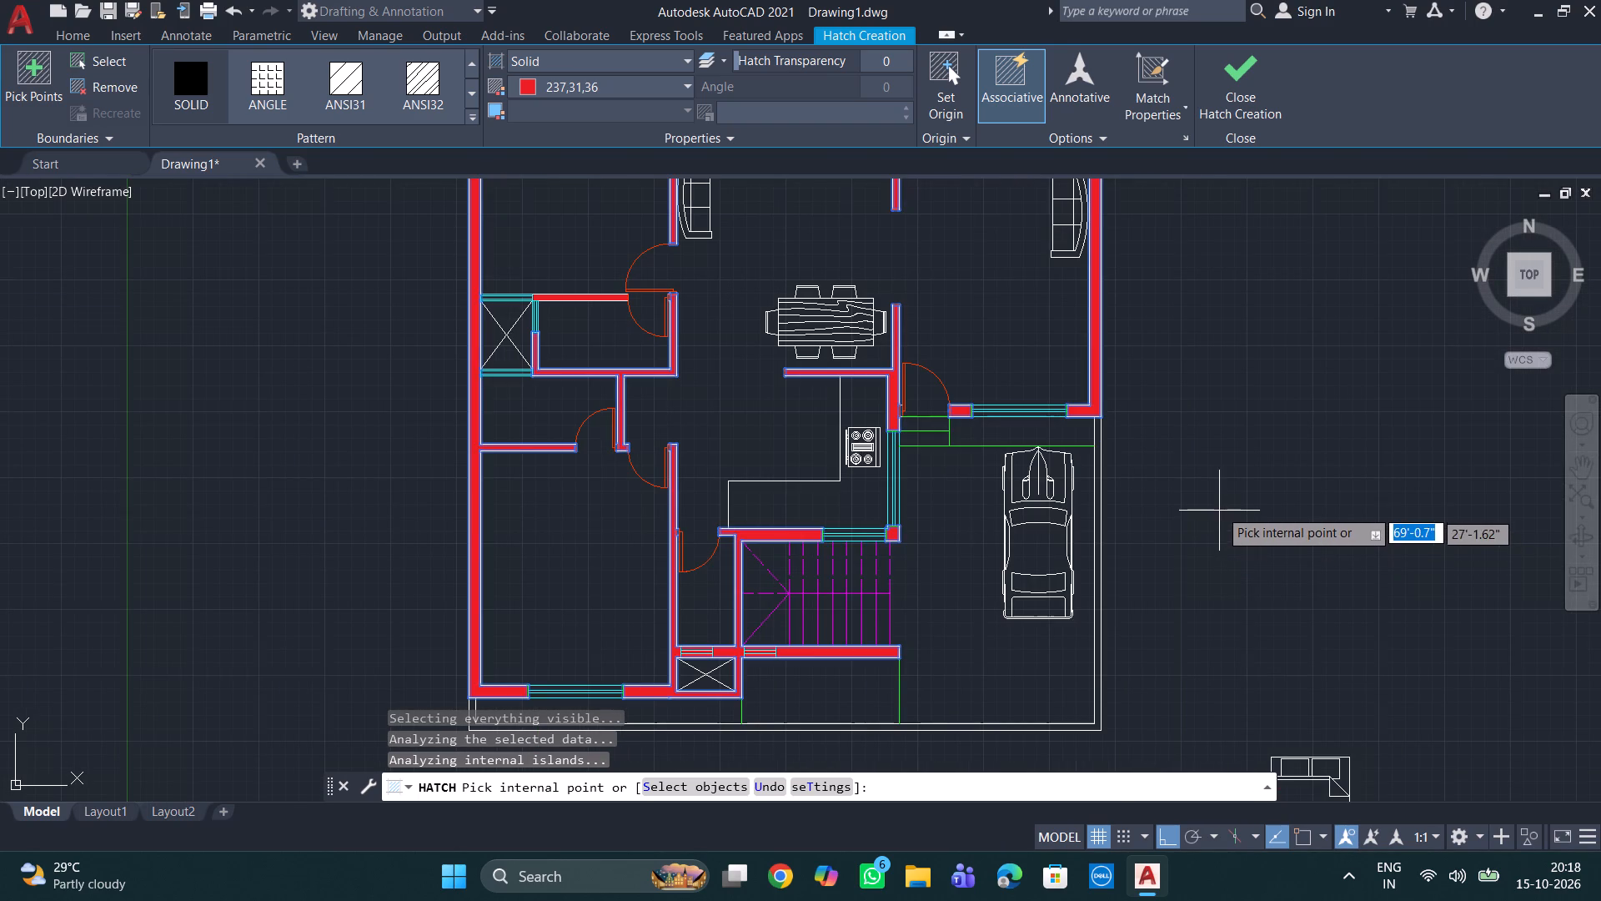
pyautogui.click(1236, 77)
# Trim the red hatch out of all three strips of the window directly north of the south shaft.
pyautogui.moveTo(757, 655); pyautogui.dragTo(836, 521, button='middle')
pyautogui.scroll(3, 835, 523)
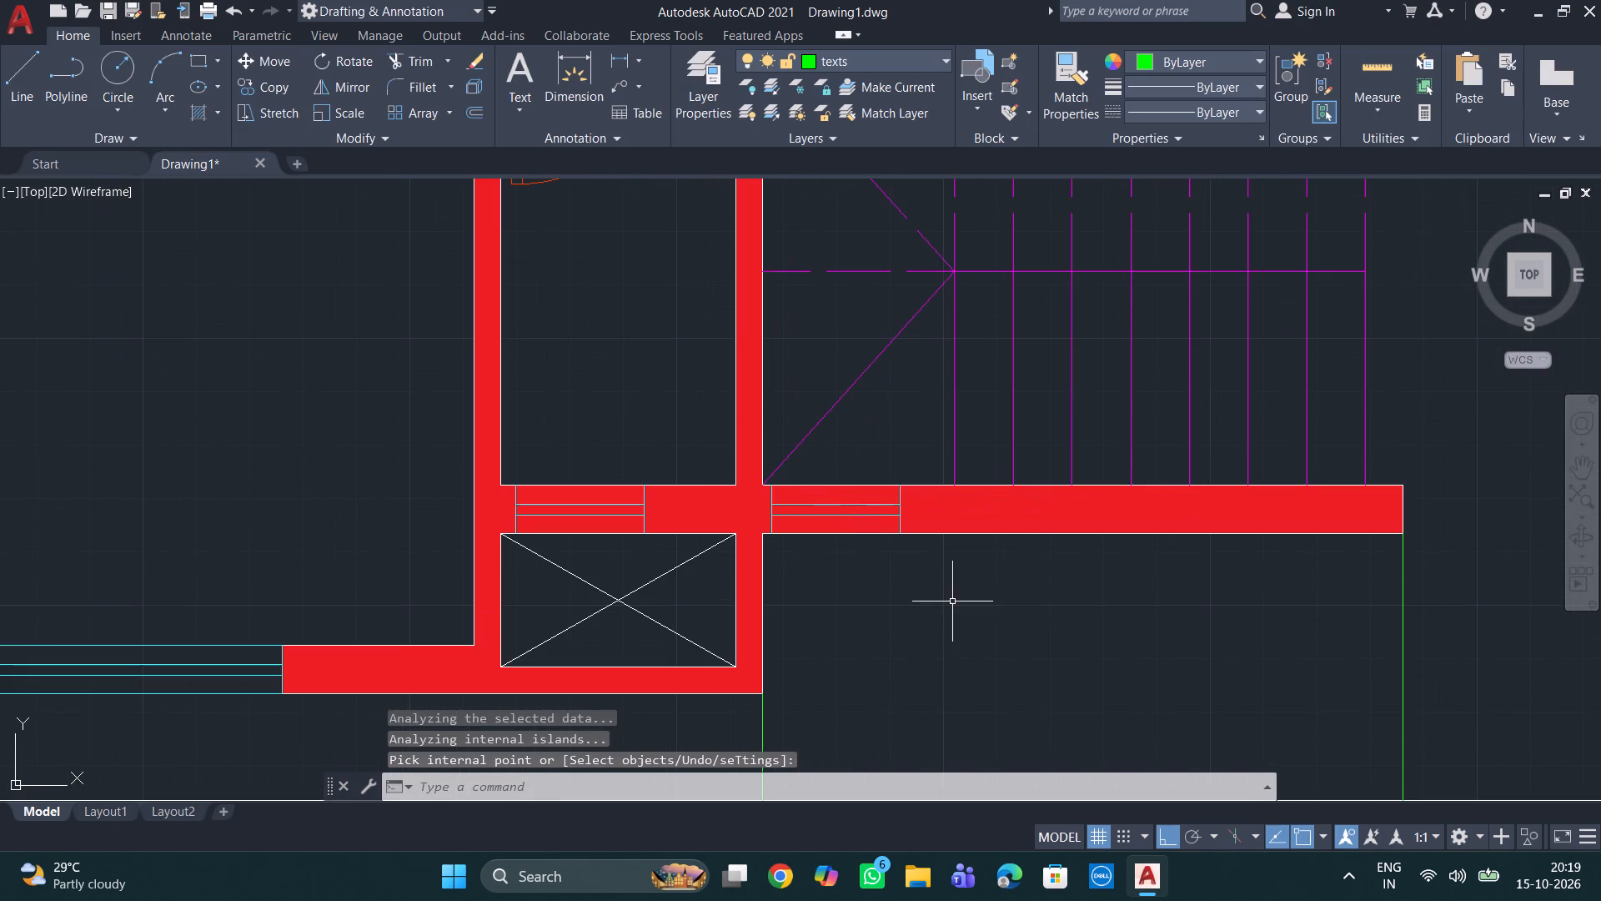
pyautogui.press('Escape')
pyautogui.press('Escape')
pyautogui.press('Escape')
pyautogui.press('Escape')
pyautogui.write('tr')
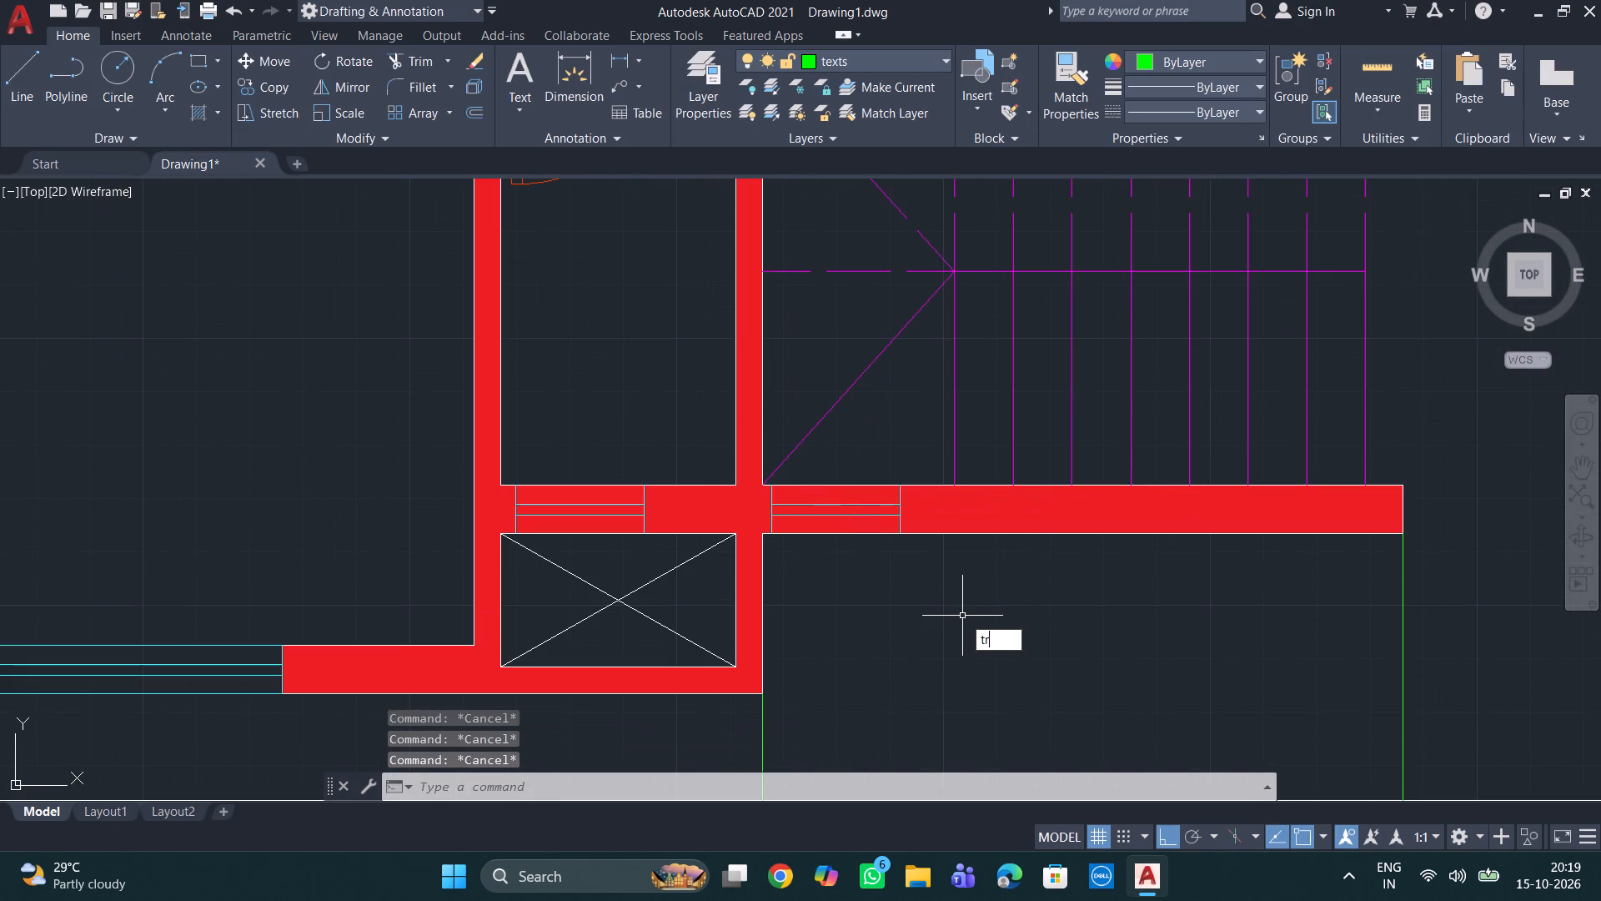
pyautogui.press('Return')
pyautogui.press('Return')
pyautogui.scroll(2, 821, 546)
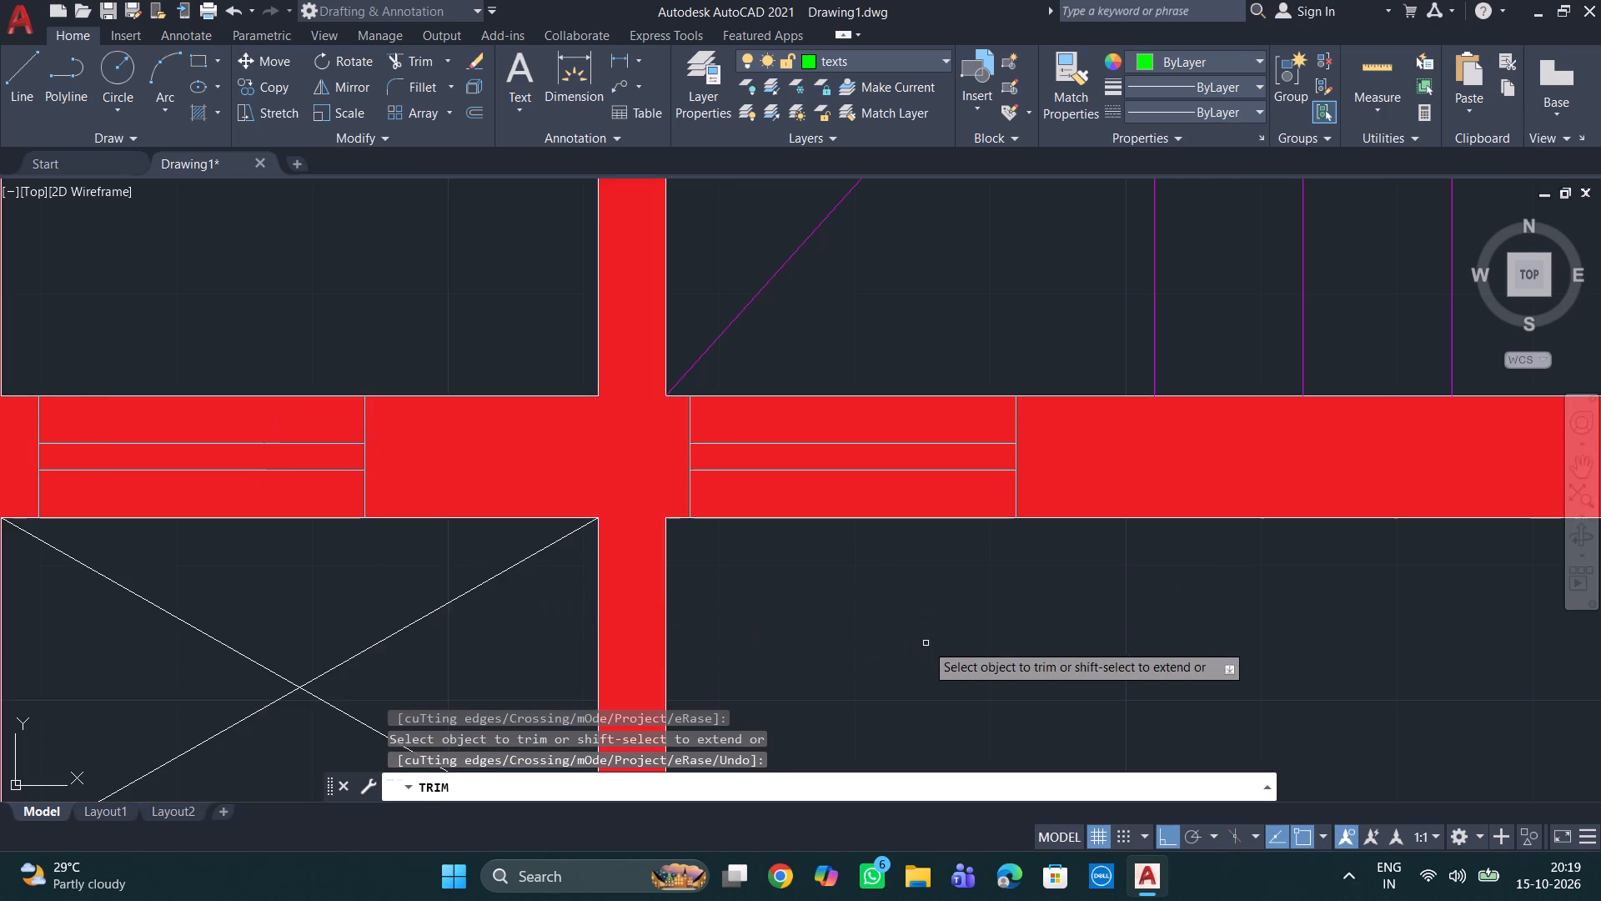
pyautogui.scroll(-1, 926, 643)
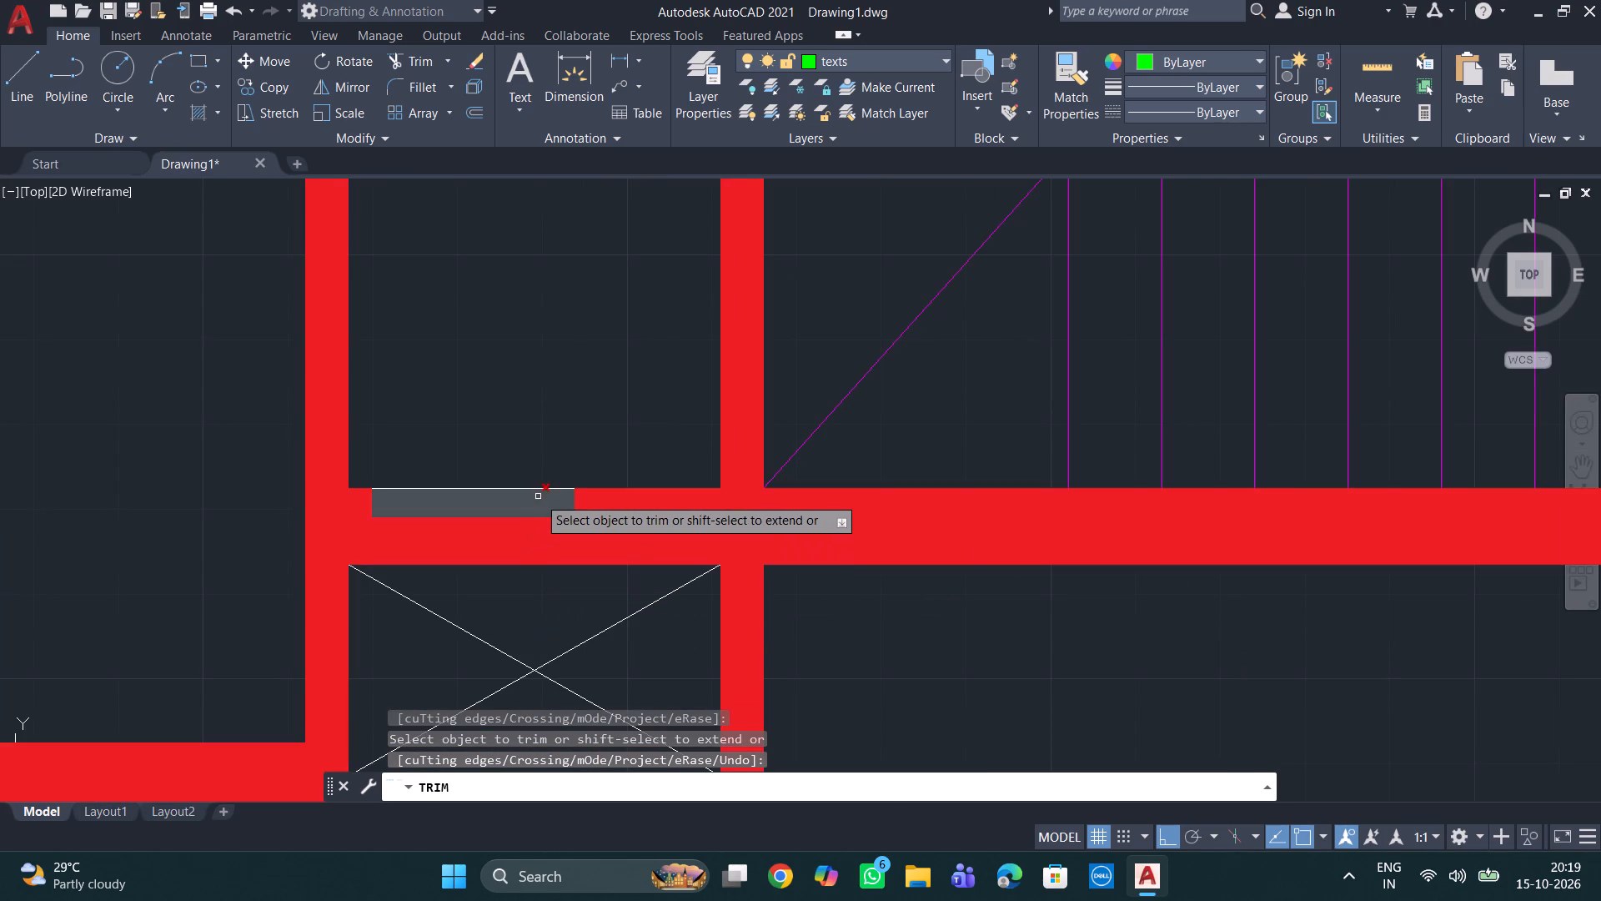
pyautogui.click(537, 503)
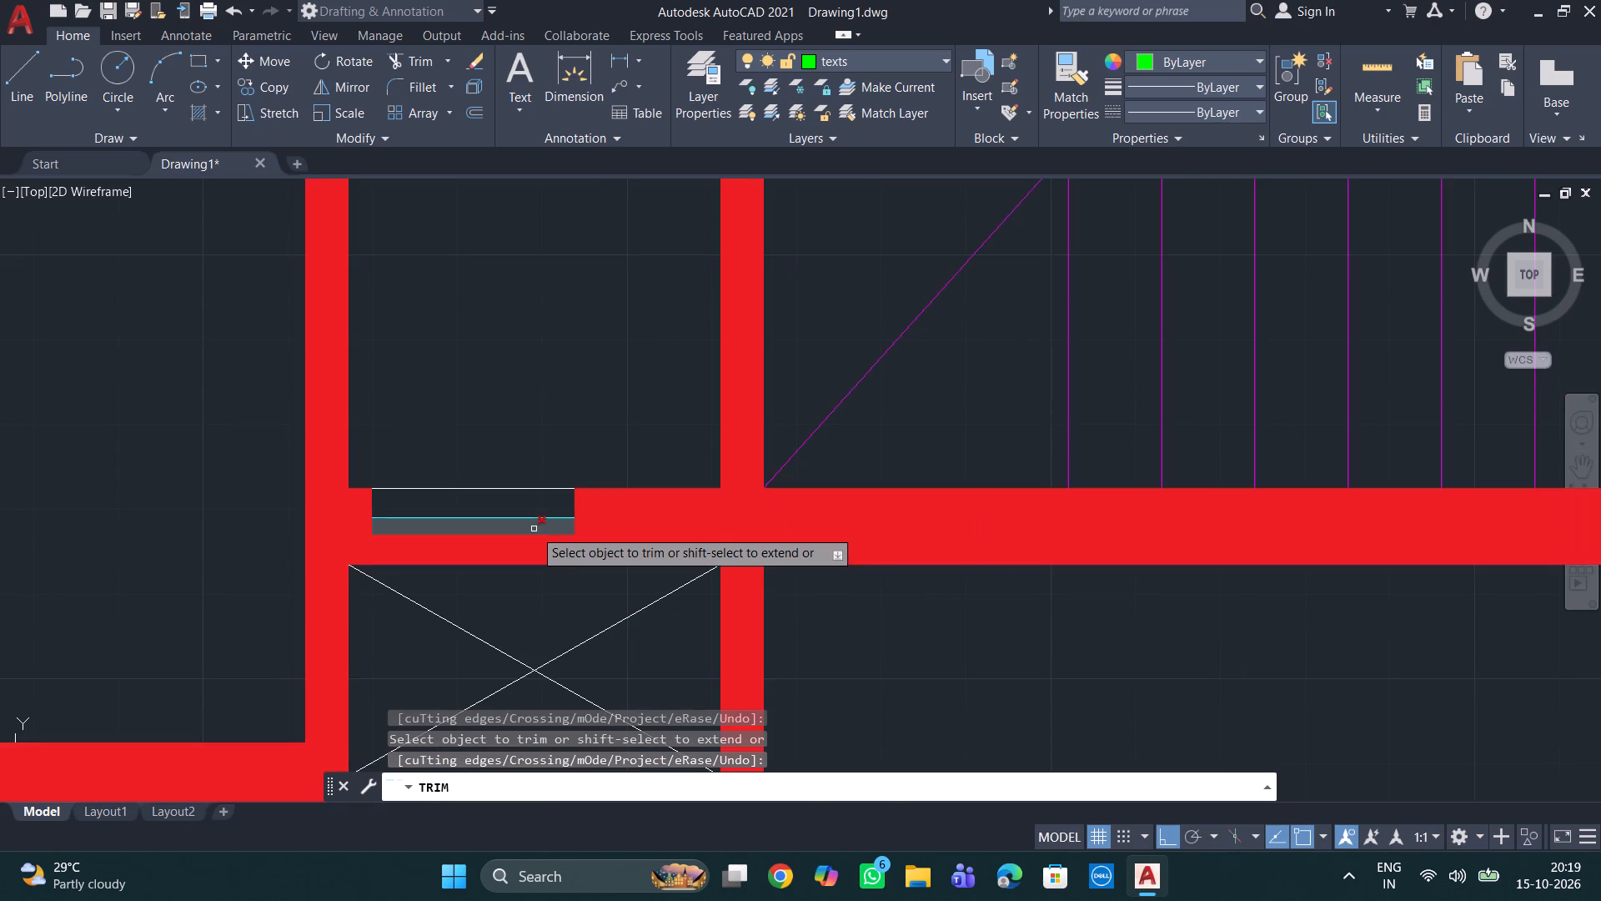
pyautogui.click(534, 529)
pyautogui.click(534, 551)
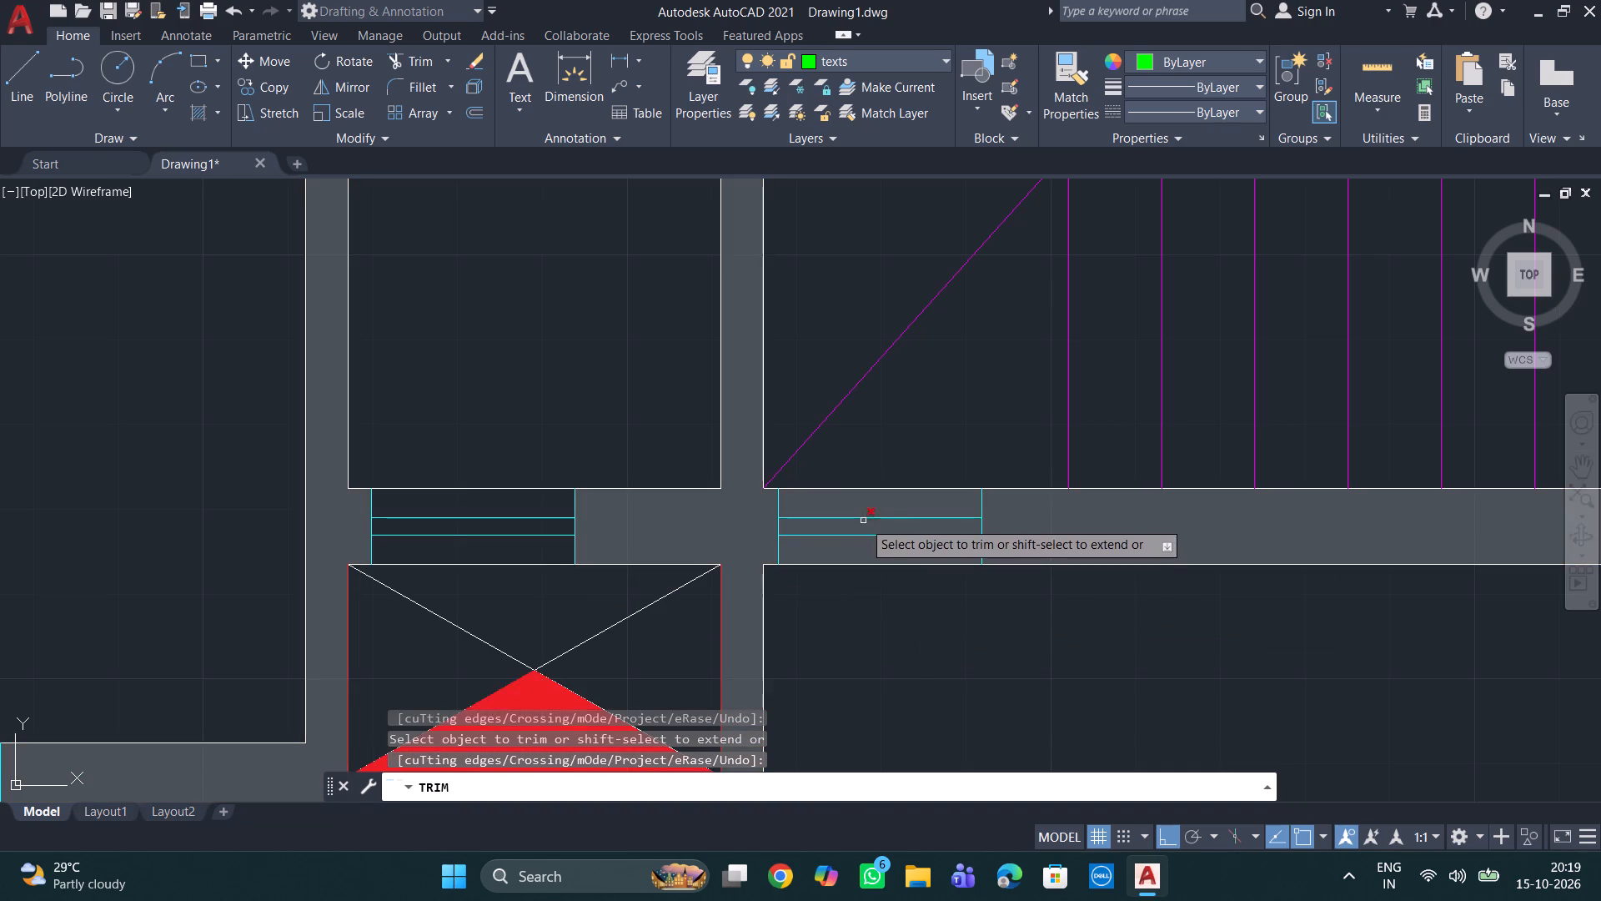
# Trim the red hatch out of all three strips of the window in the staircase's south wall.
pyautogui.scroll(2, 873, 568)
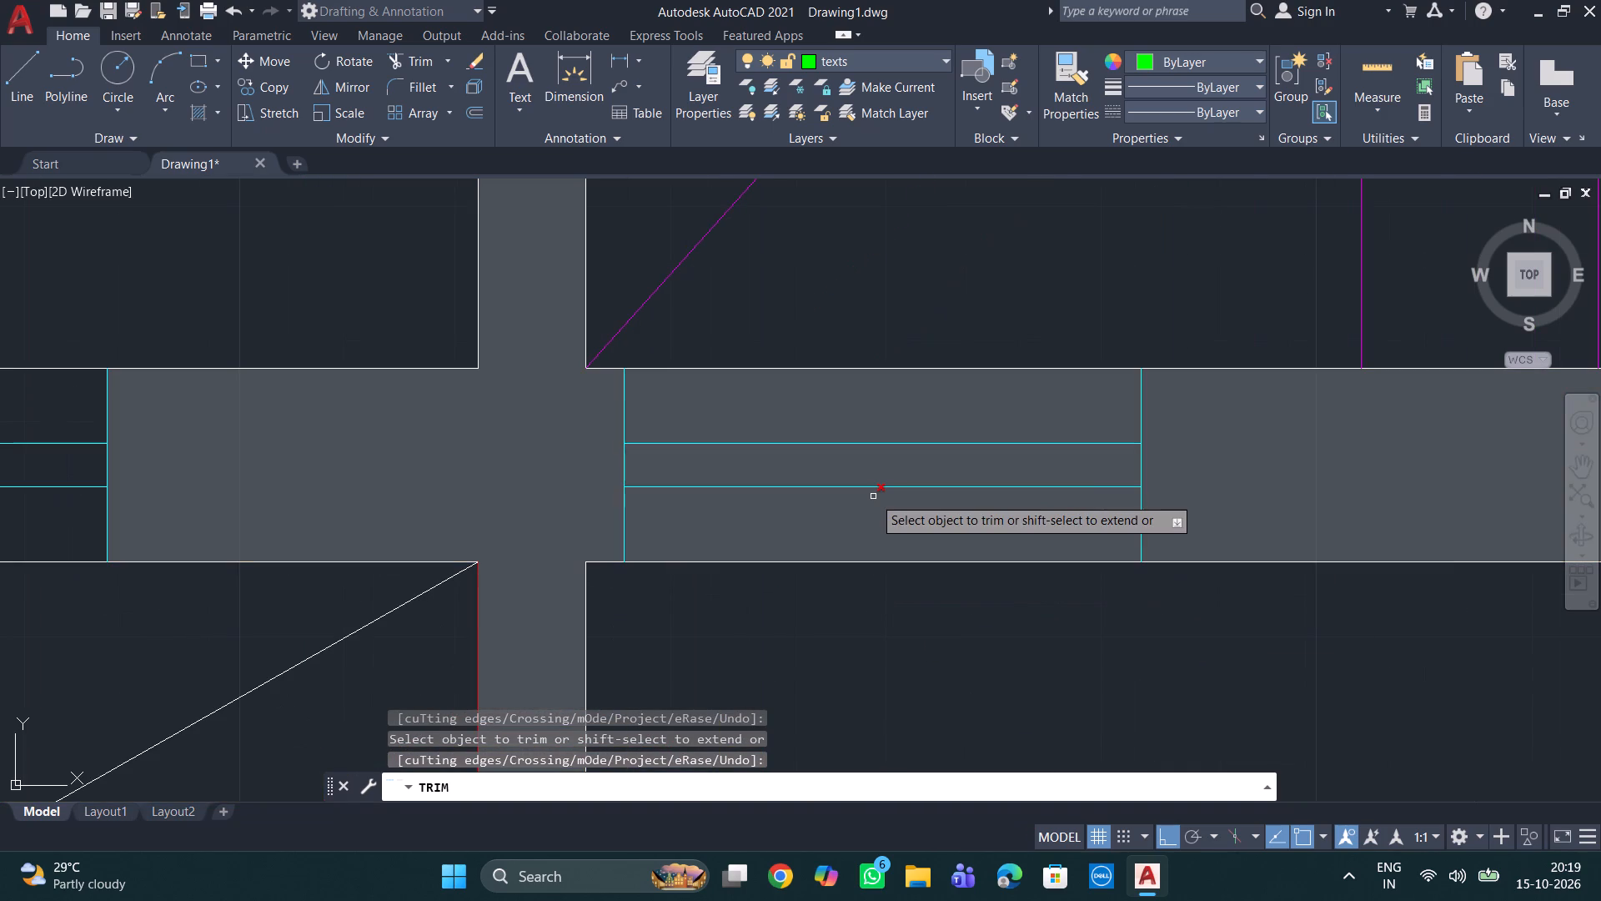
pyautogui.scroll(-5, 929, 561)
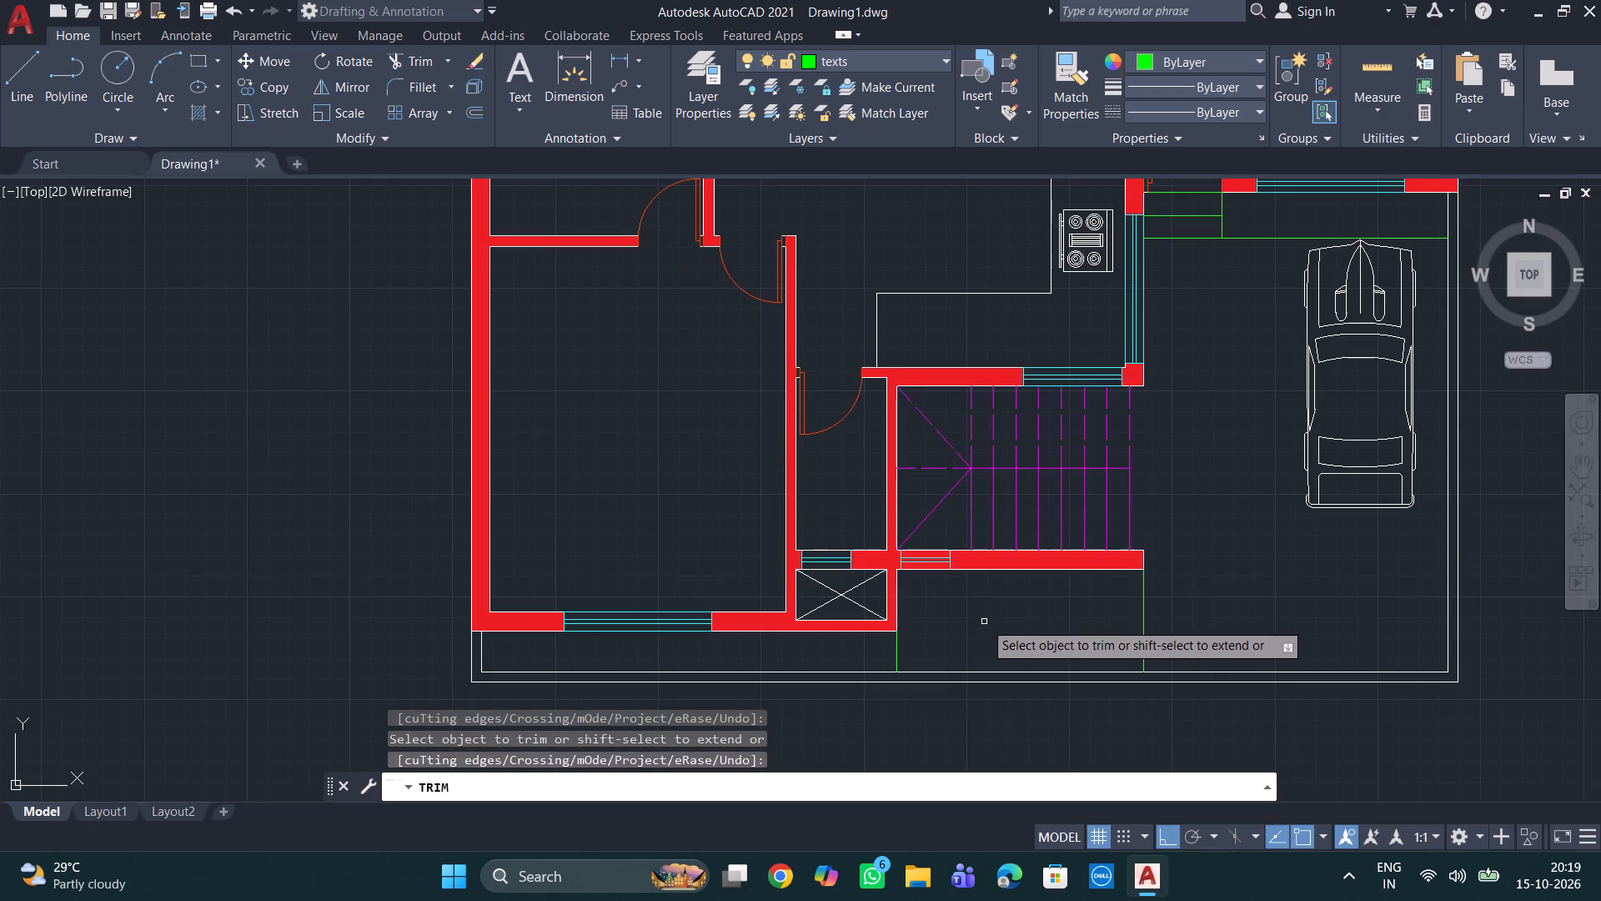
pyautogui.moveTo(984, 622); pyautogui.dragTo(877, 654, button='middle')
pyautogui.scroll(2, 866, 647)
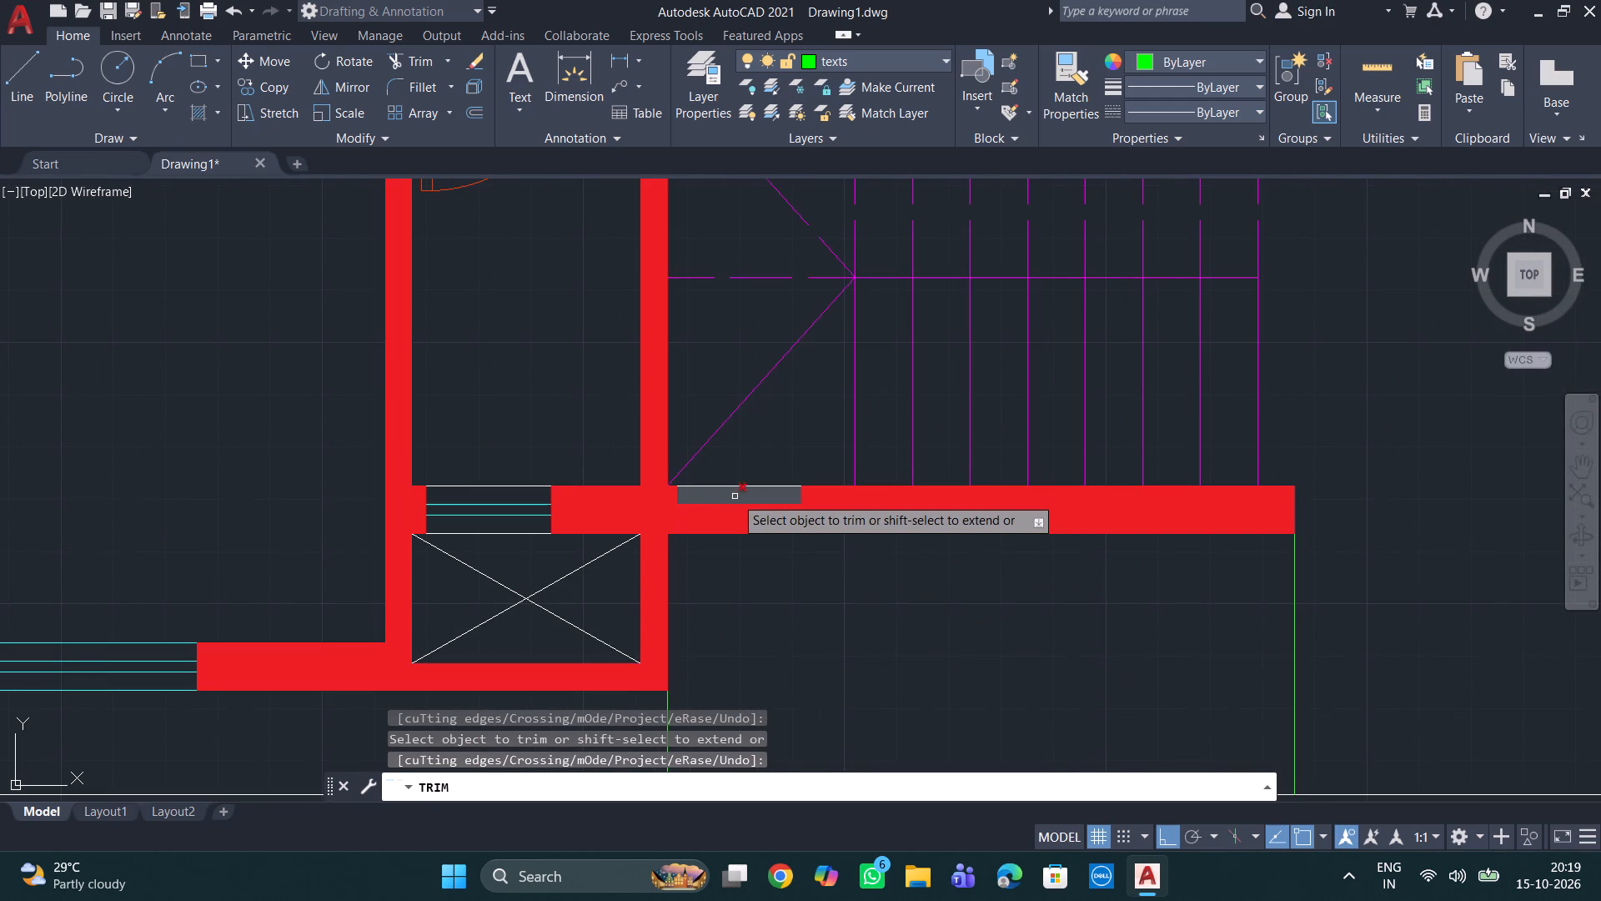
pyautogui.click(735, 496)
pyautogui.click(742, 512)
pyautogui.click(744, 525)
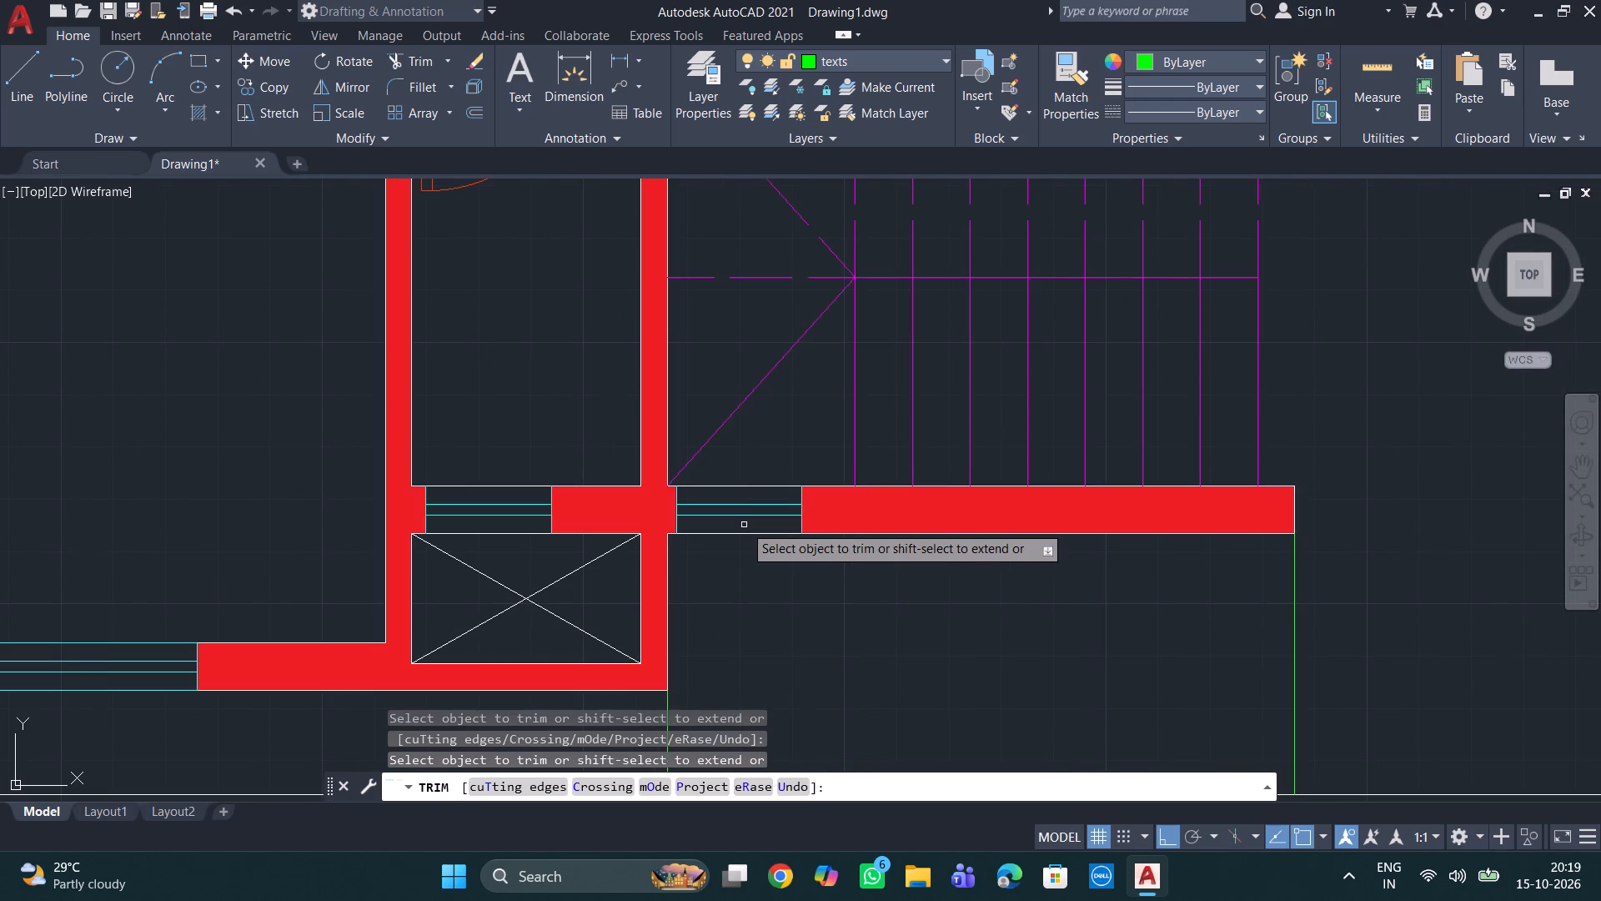
pyautogui.scroll(-1, 843, 614)
pyautogui.scroll(-1, 931, 627)
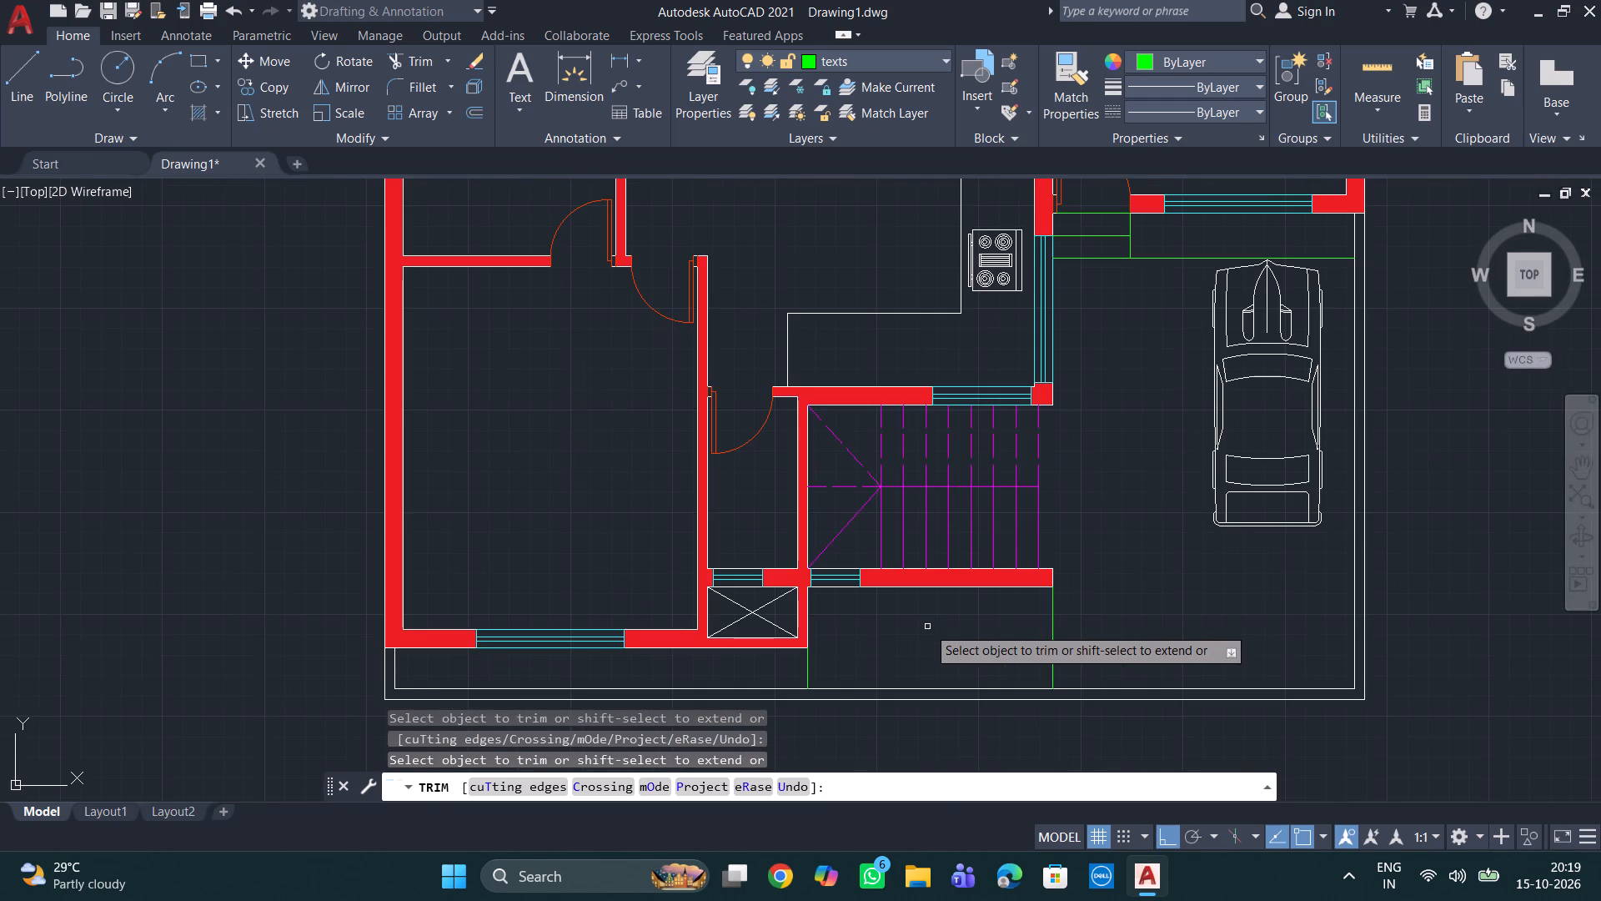
# Finish trimming and rotate the bed outside the plan 90° counterclockwise about its headboard edge so the pillows face west.
pyautogui.press('Escape')
pyautogui.press('Escape')
pyautogui.moveTo(927, 627); pyautogui.dragTo(853, 574, button='middle')
pyautogui.scroll(-2, 851, 570)
pyautogui.moveTo(958, 536); pyautogui.dragTo(957, 539, button='middle')
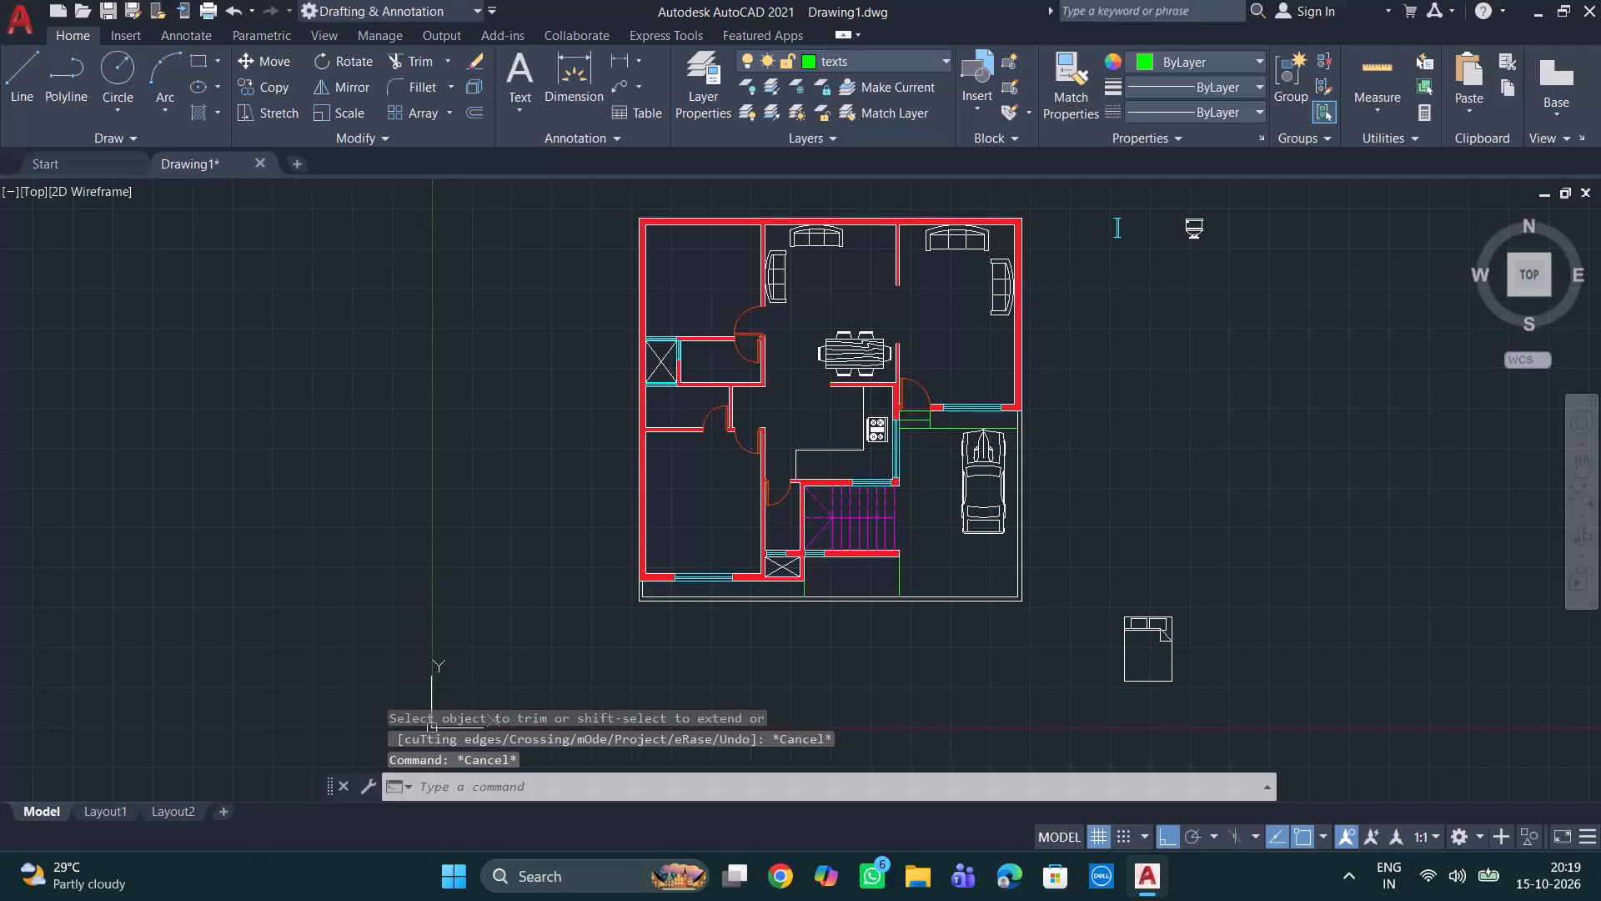
pyautogui.moveTo(957, 539); pyautogui.dragTo(931, 577, button='middle')
pyautogui.scroll(2, 931, 579)
pyautogui.scroll(-1, 938, 569)
pyautogui.moveTo(1168, 665); pyautogui.dragTo(1076, 490, button='middle')
pyautogui.scroll(-1, 1061, 441)
pyautogui.scroll(1, 1142, 516)
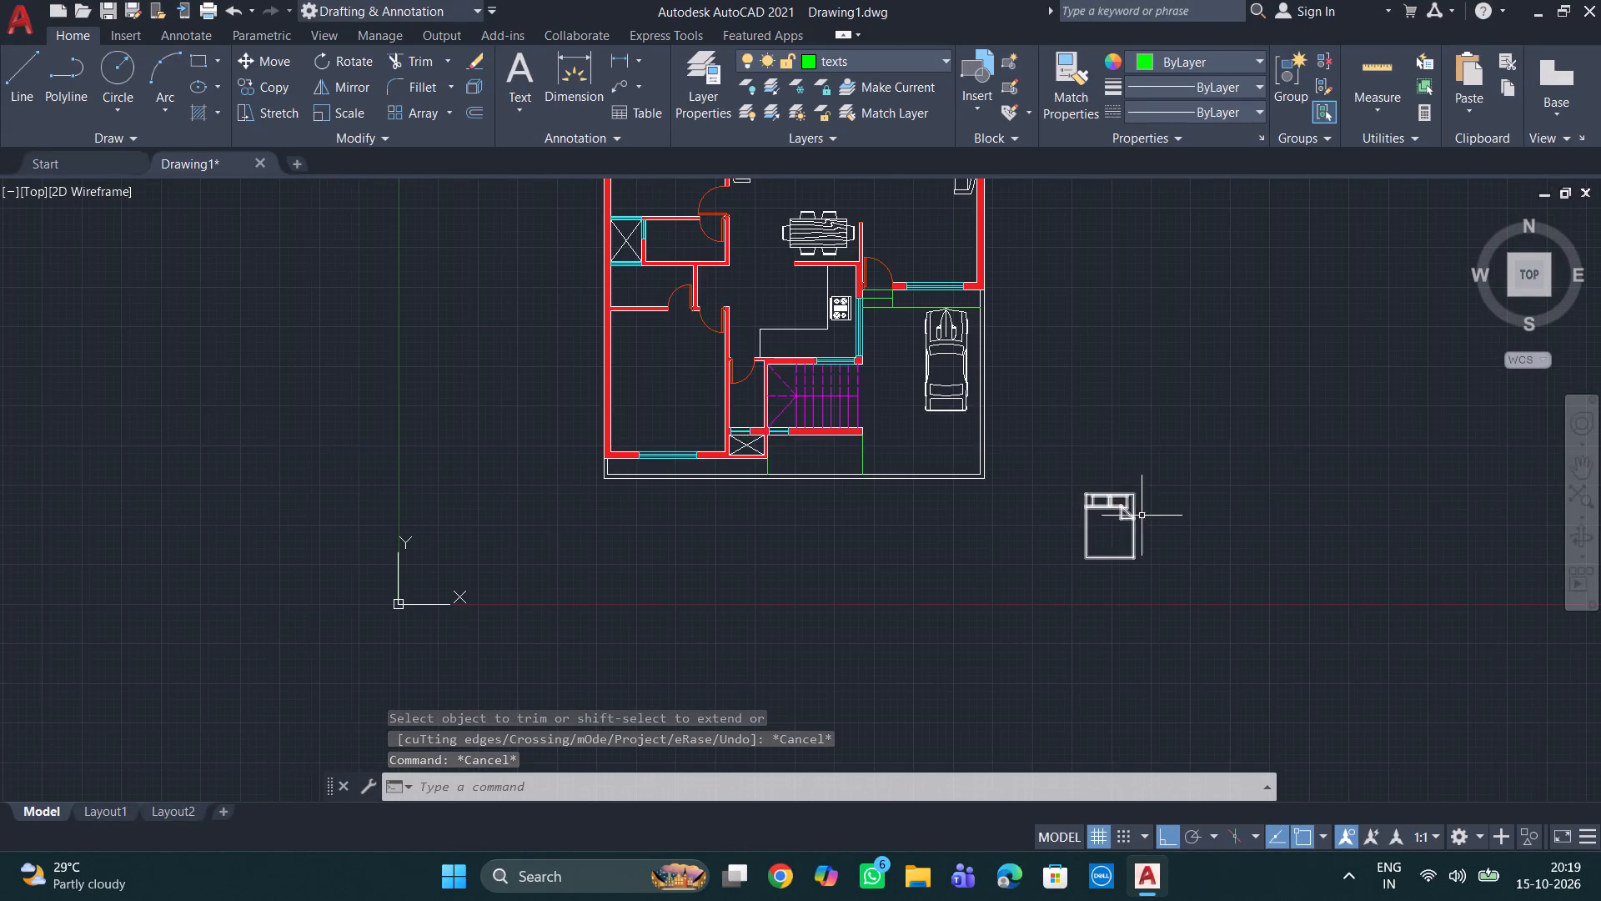
pyautogui.scroll(1, 1142, 516)
pyautogui.click(1049, 466)
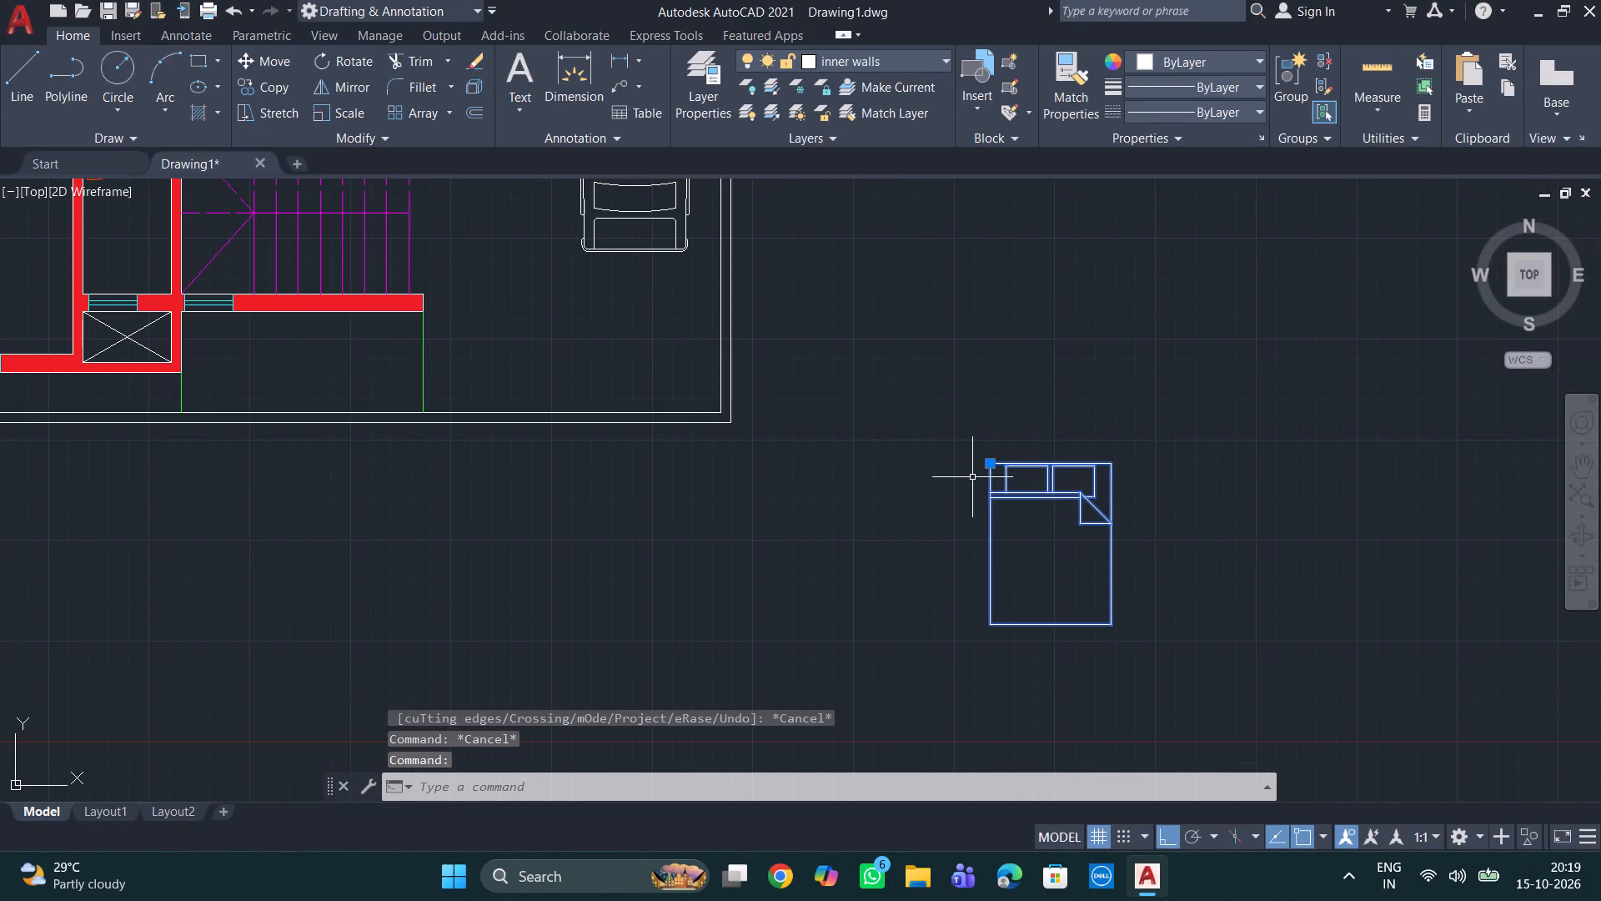
pyautogui.press('r')
pyautogui.press('o')
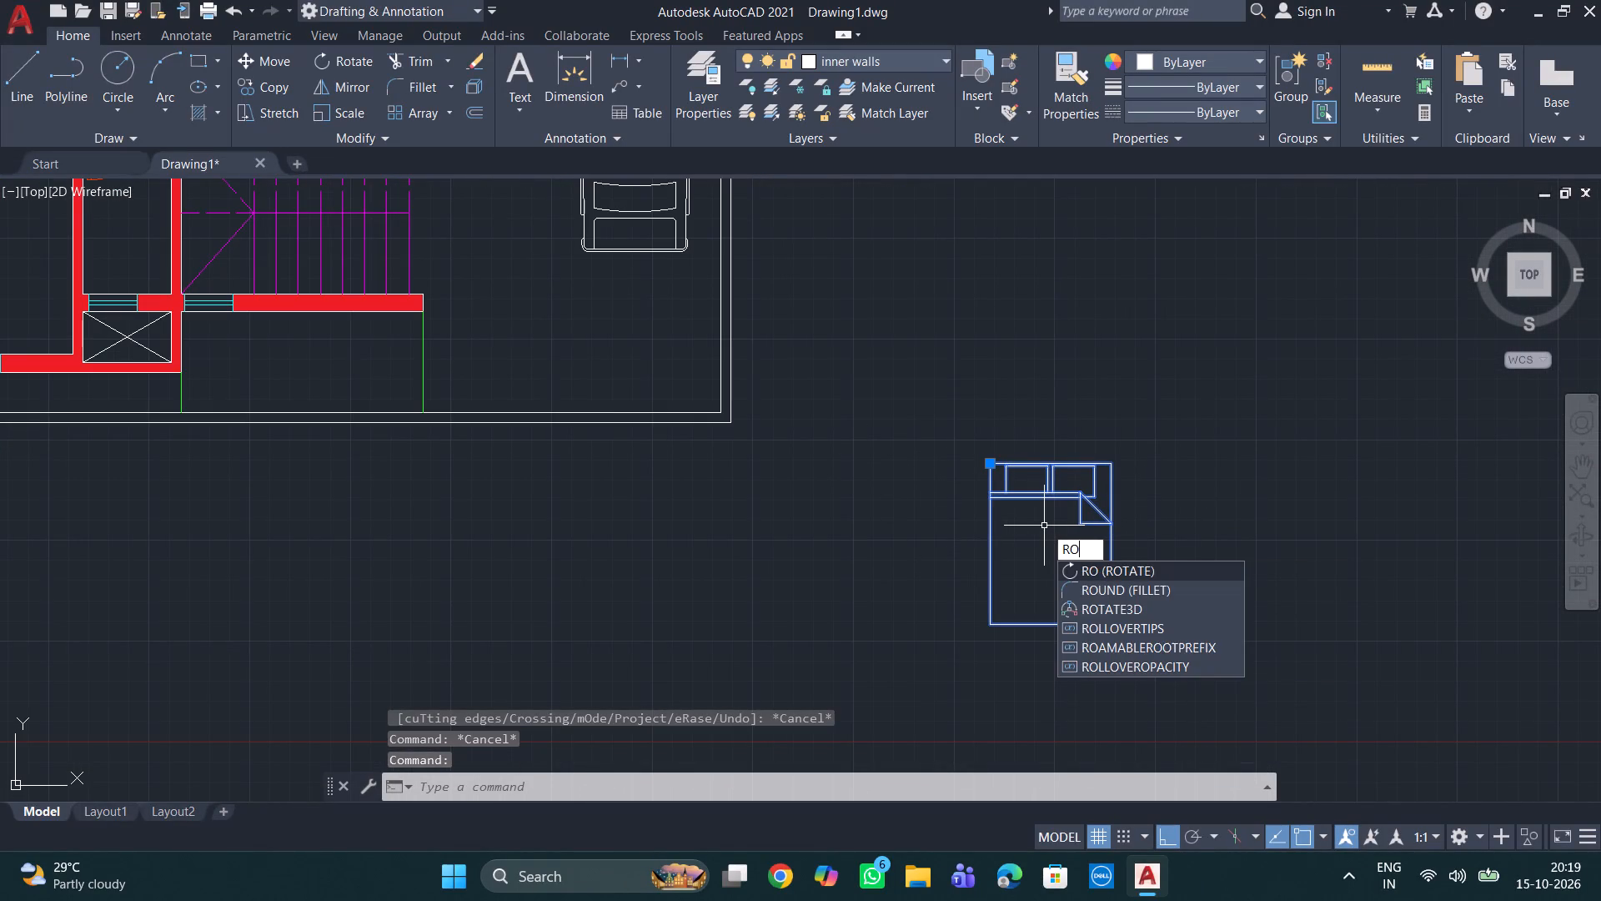
pyautogui.press('Return')
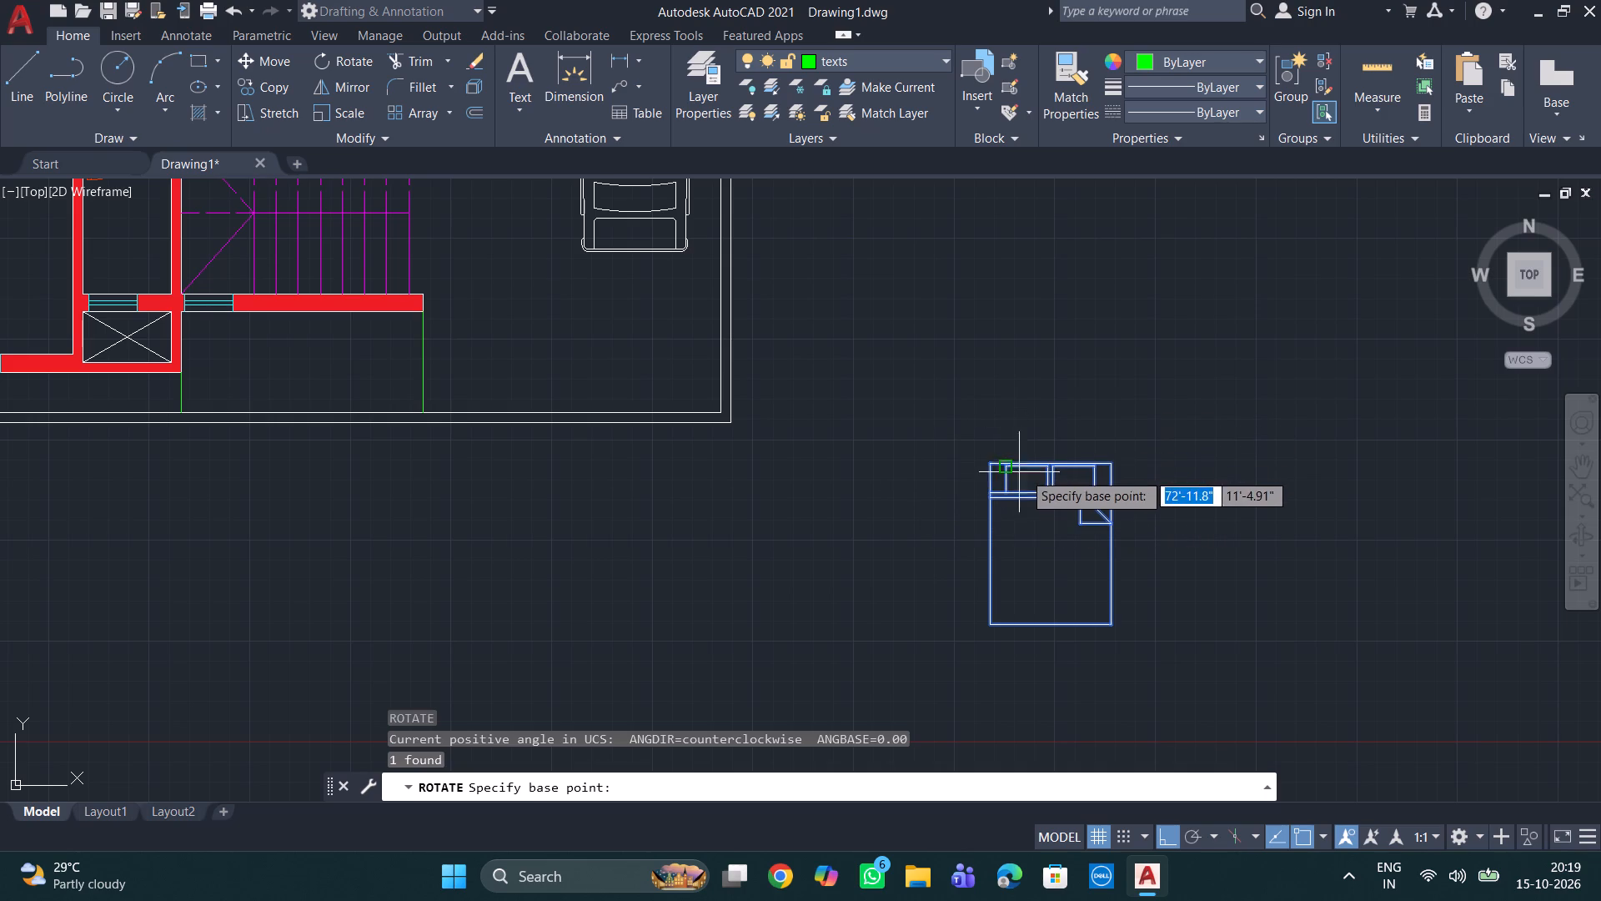
pyautogui.click(1050, 459)
pyautogui.click(1035, 441)
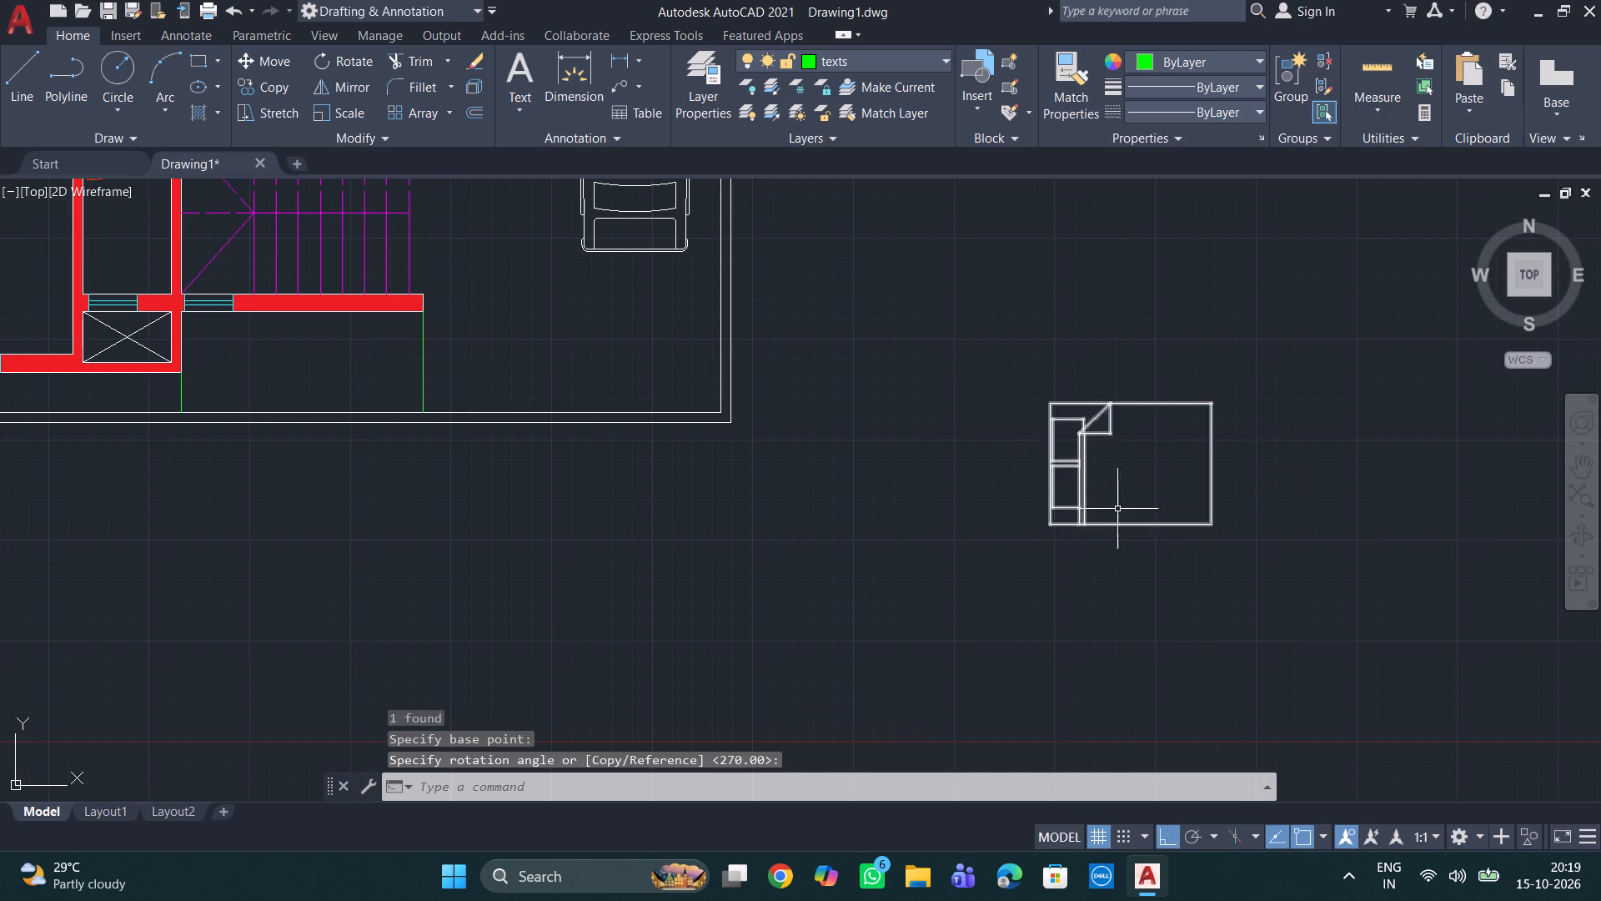
# Move the rotated bed into the northwest bedroom, with its headboard against the inner face of the west wall.
pyautogui.press('F8')
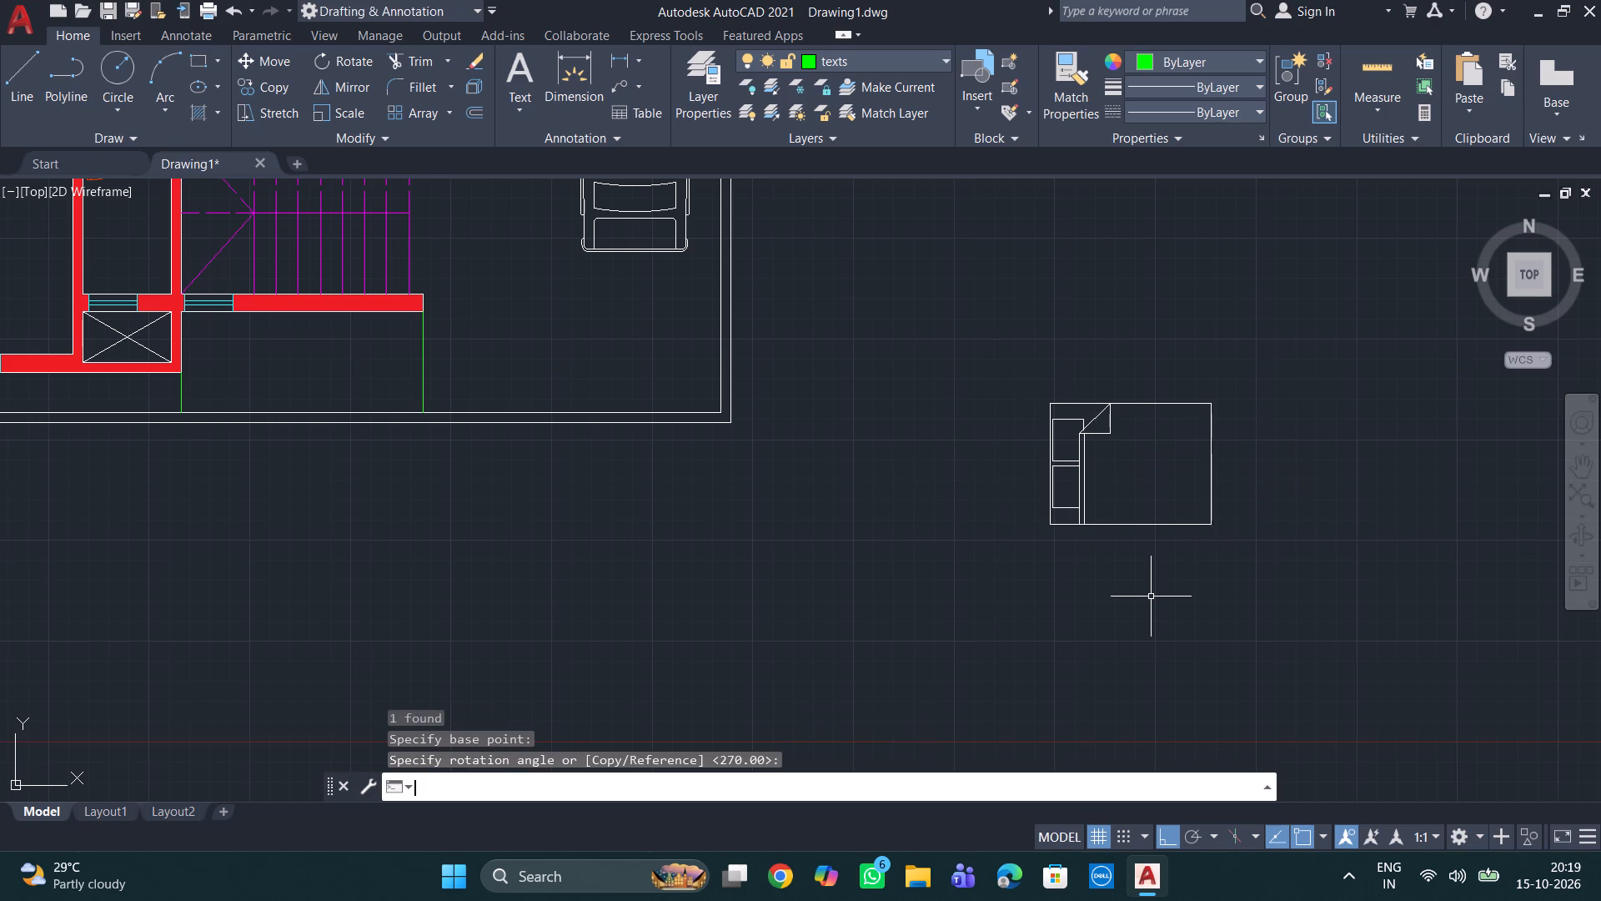
pyautogui.press('F8')
pyautogui.click(1053, 471)
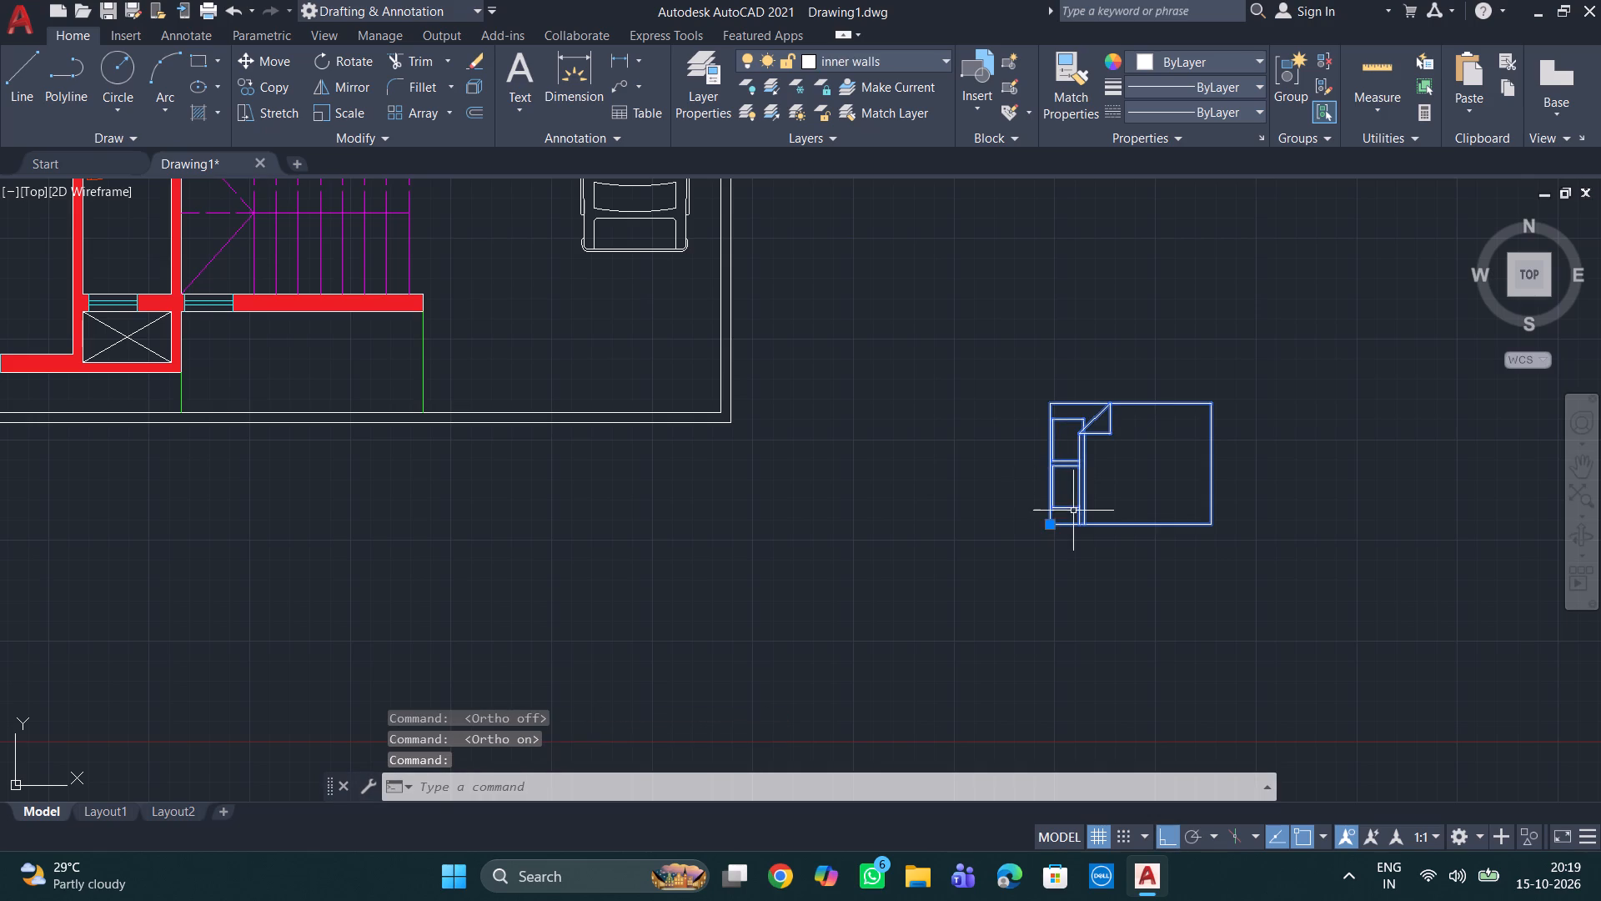
pyautogui.click(1051, 523)
pyautogui.scroll(-4, 764, 603)
pyautogui.moveTo(720, 572); pyautogui.dragTo(813, 654, button='middle')
pyautogui.scroll(3, 795, 598)
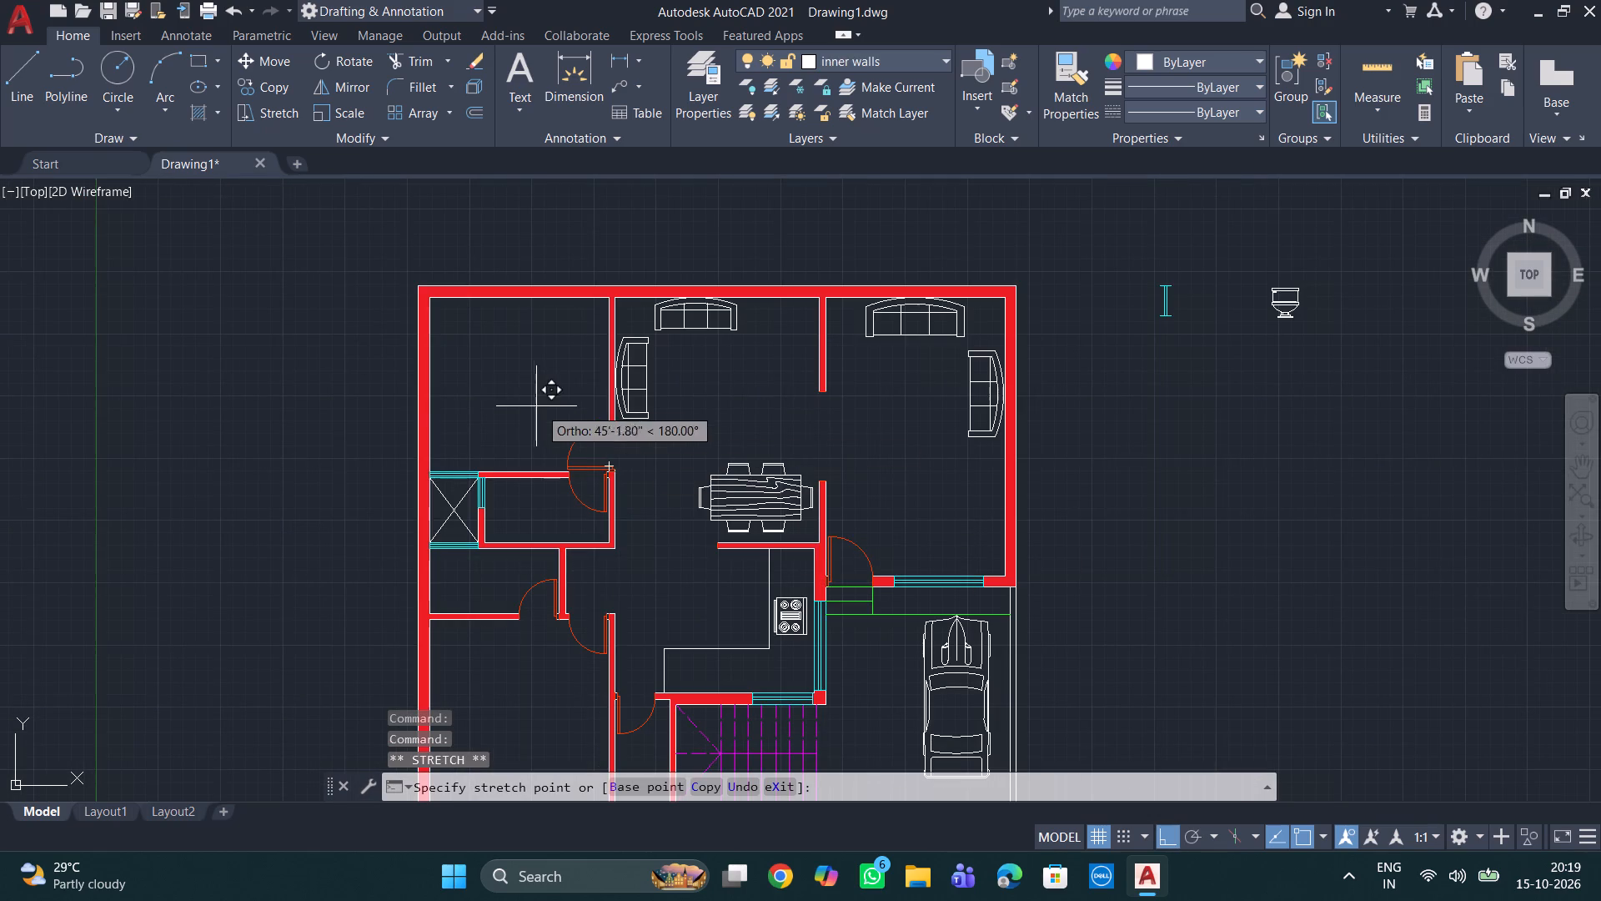
pyautogui.click(432, 410)
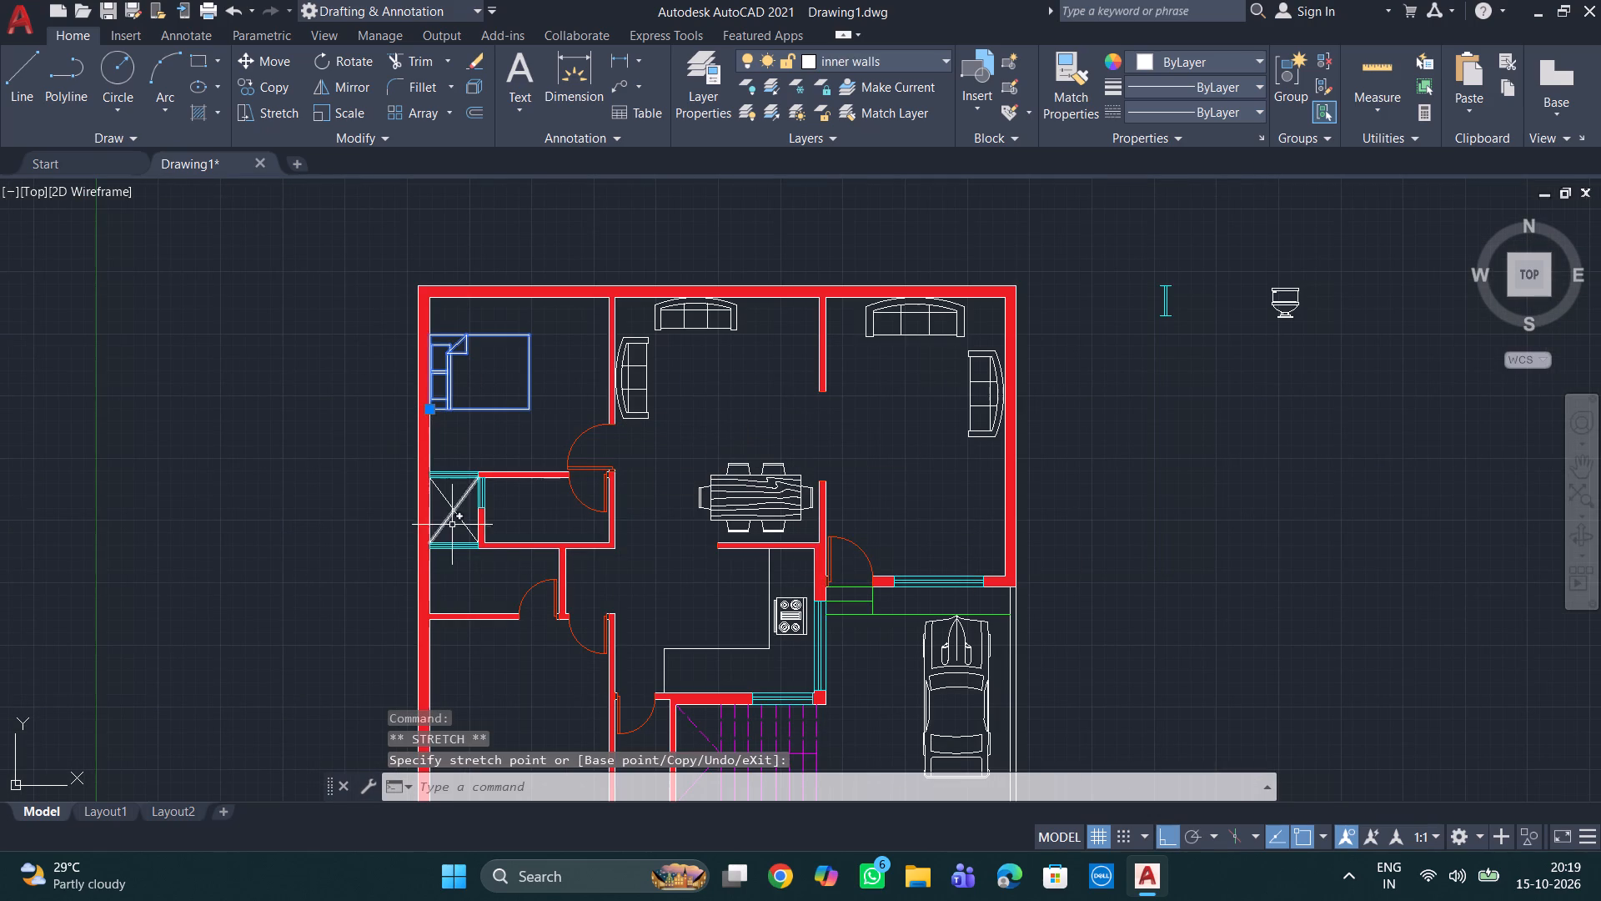
# Copy the bed about 24' straight south into the southwest bedroom, with its headboard against the west wall.
pyautogui.press('c')
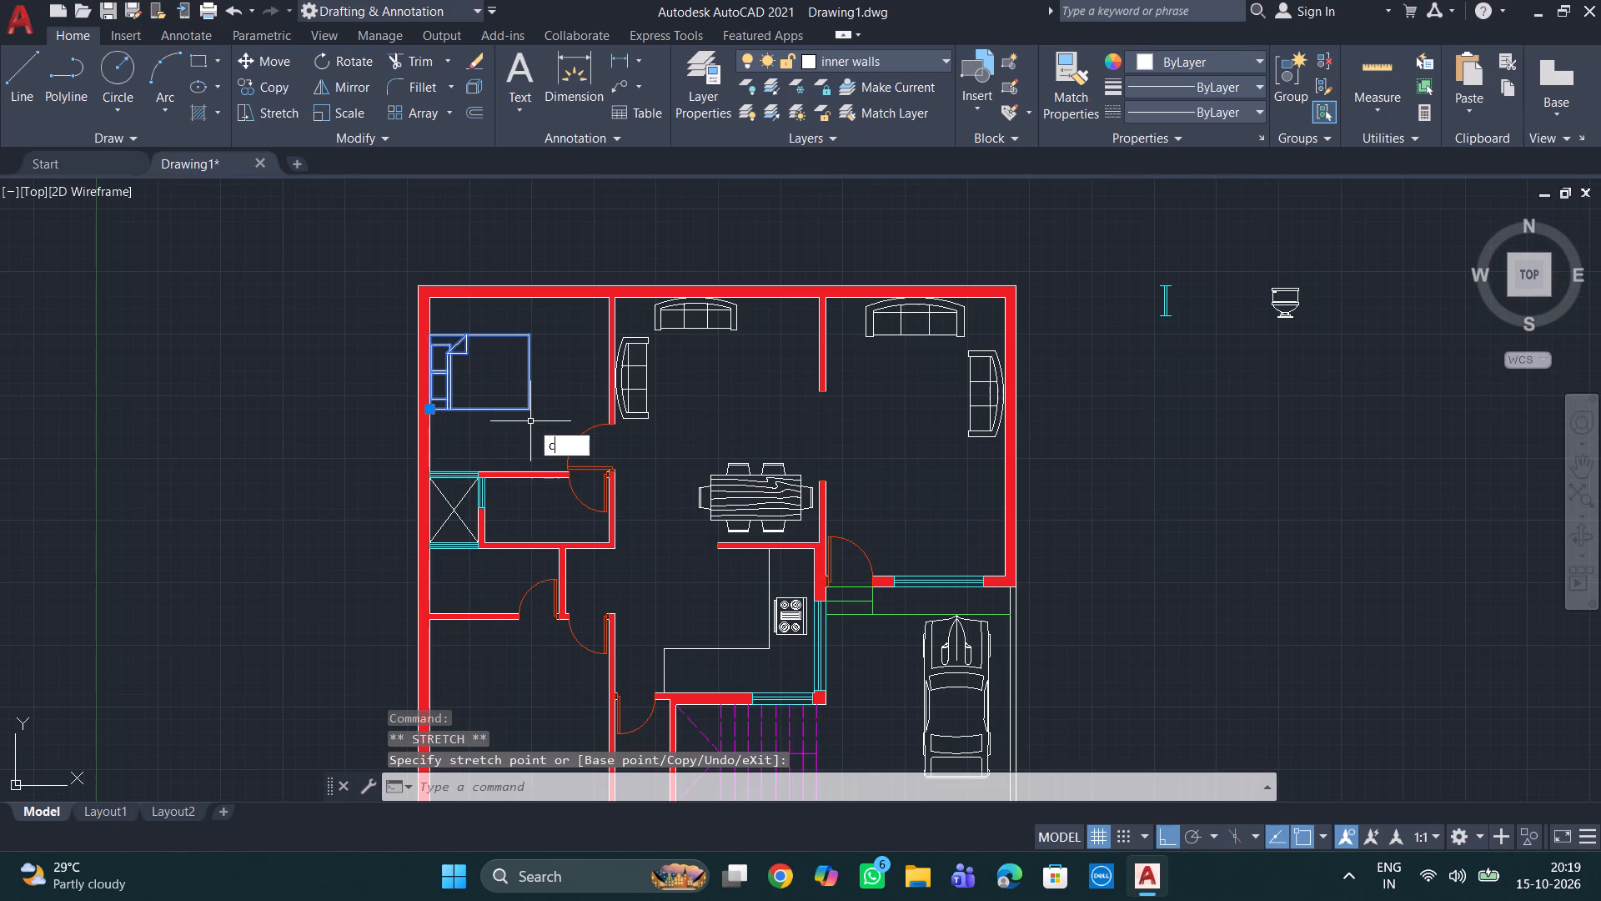
pyautogui.press('o')
pyautogui.press('Return')
pyautogui.click(431, 410)
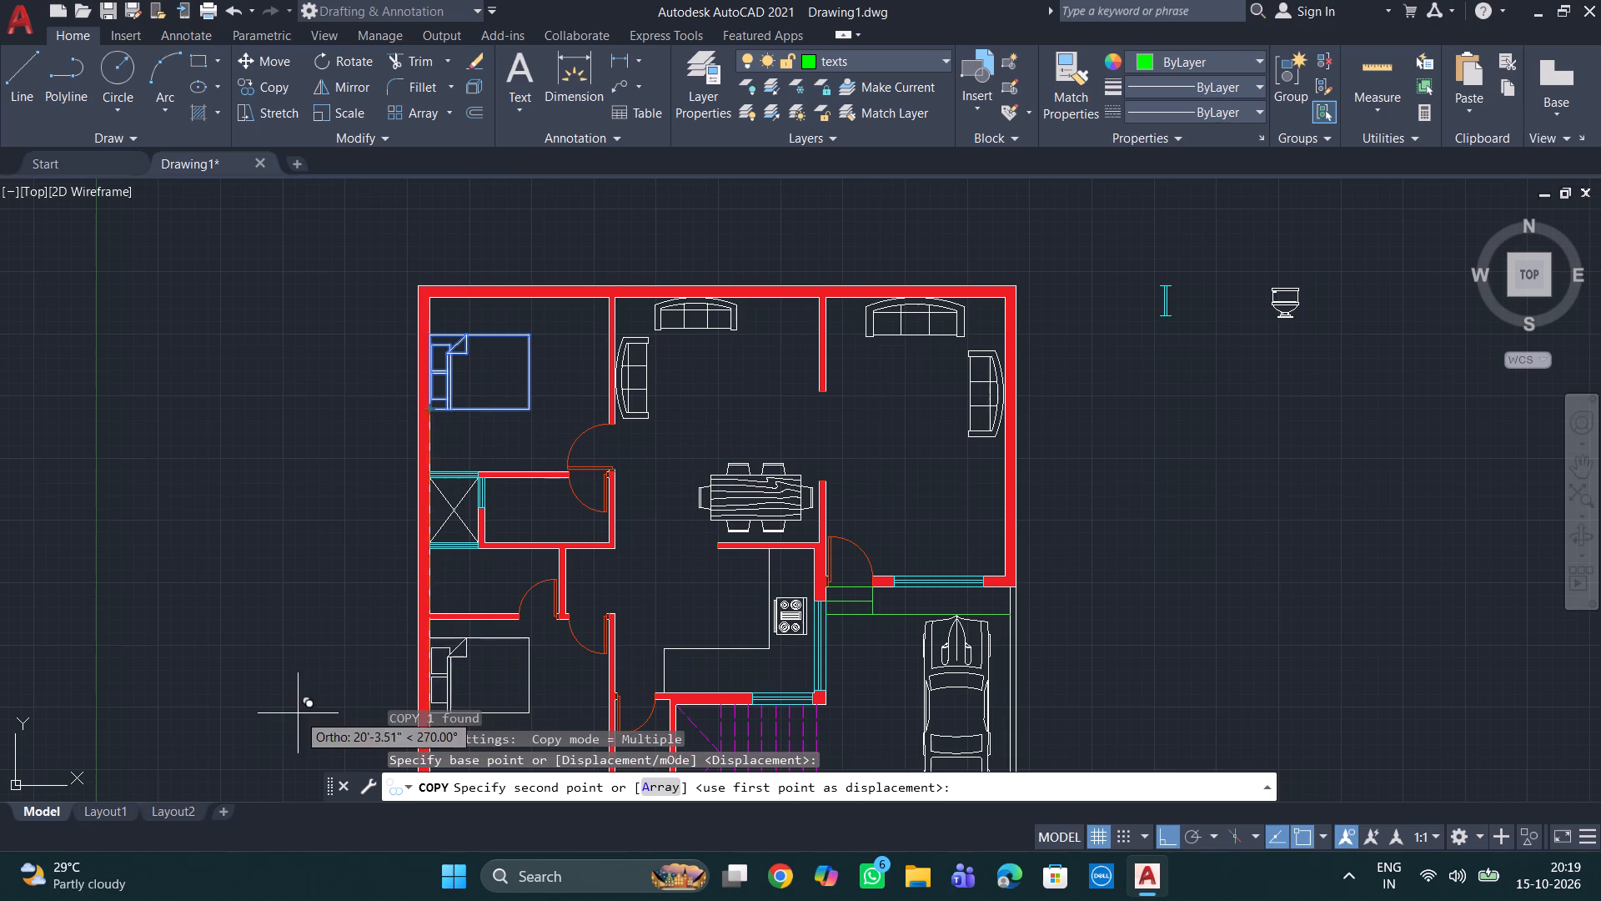
pyautogui.moveTo(379, 694); pyautogui.dragTo(427, 569, button='middle')
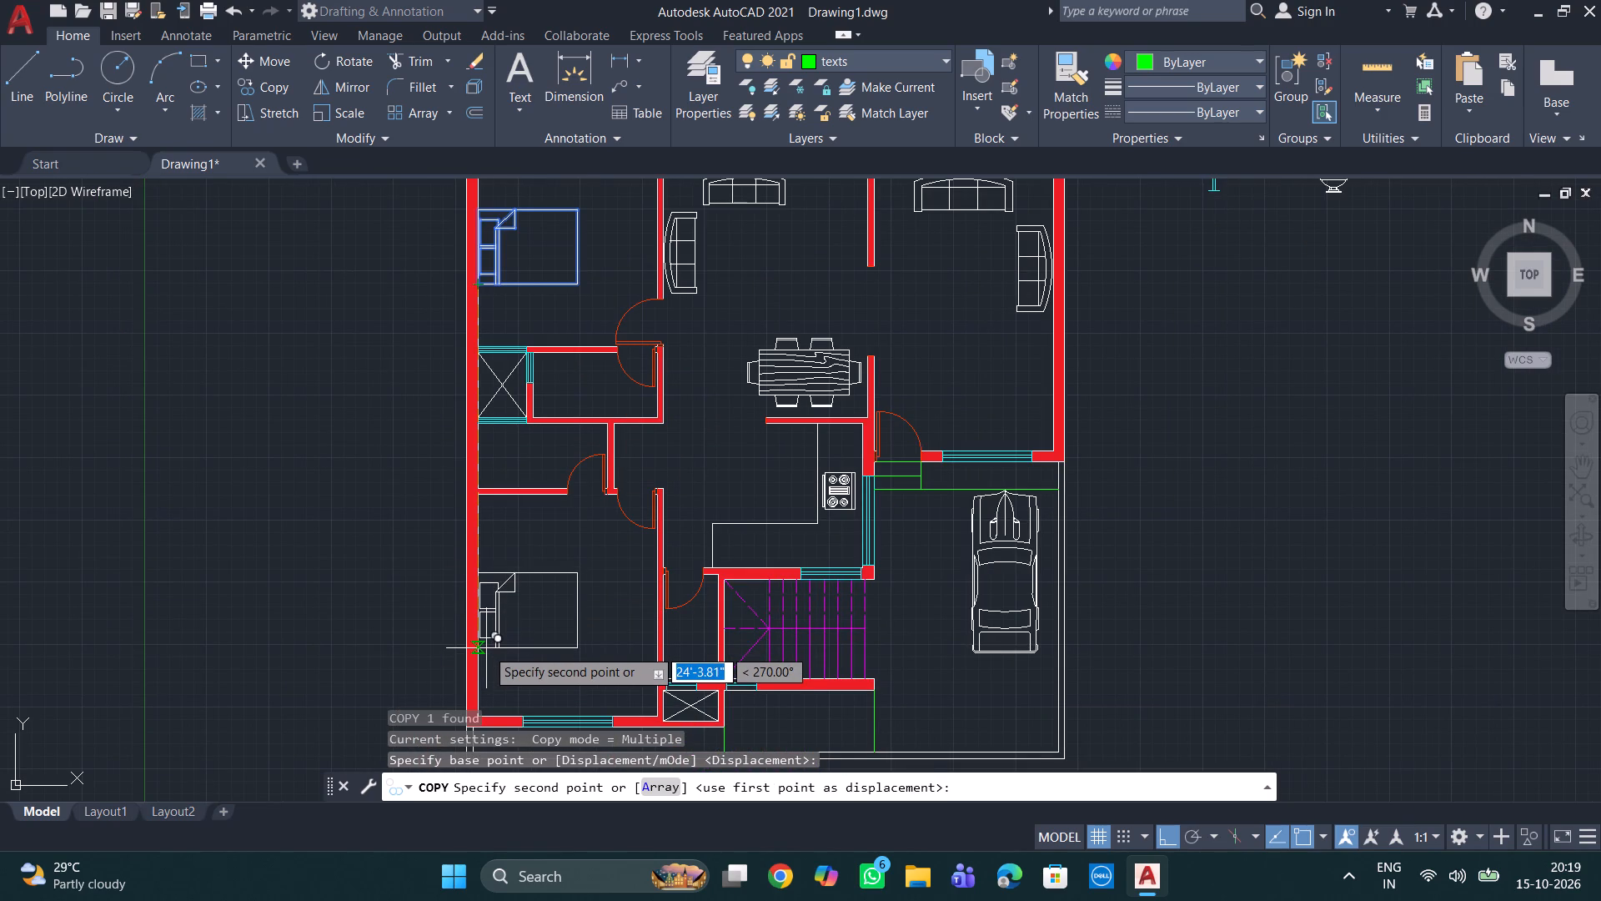
pyautogui.click(485, 645)
pyautogui.press('Escape')
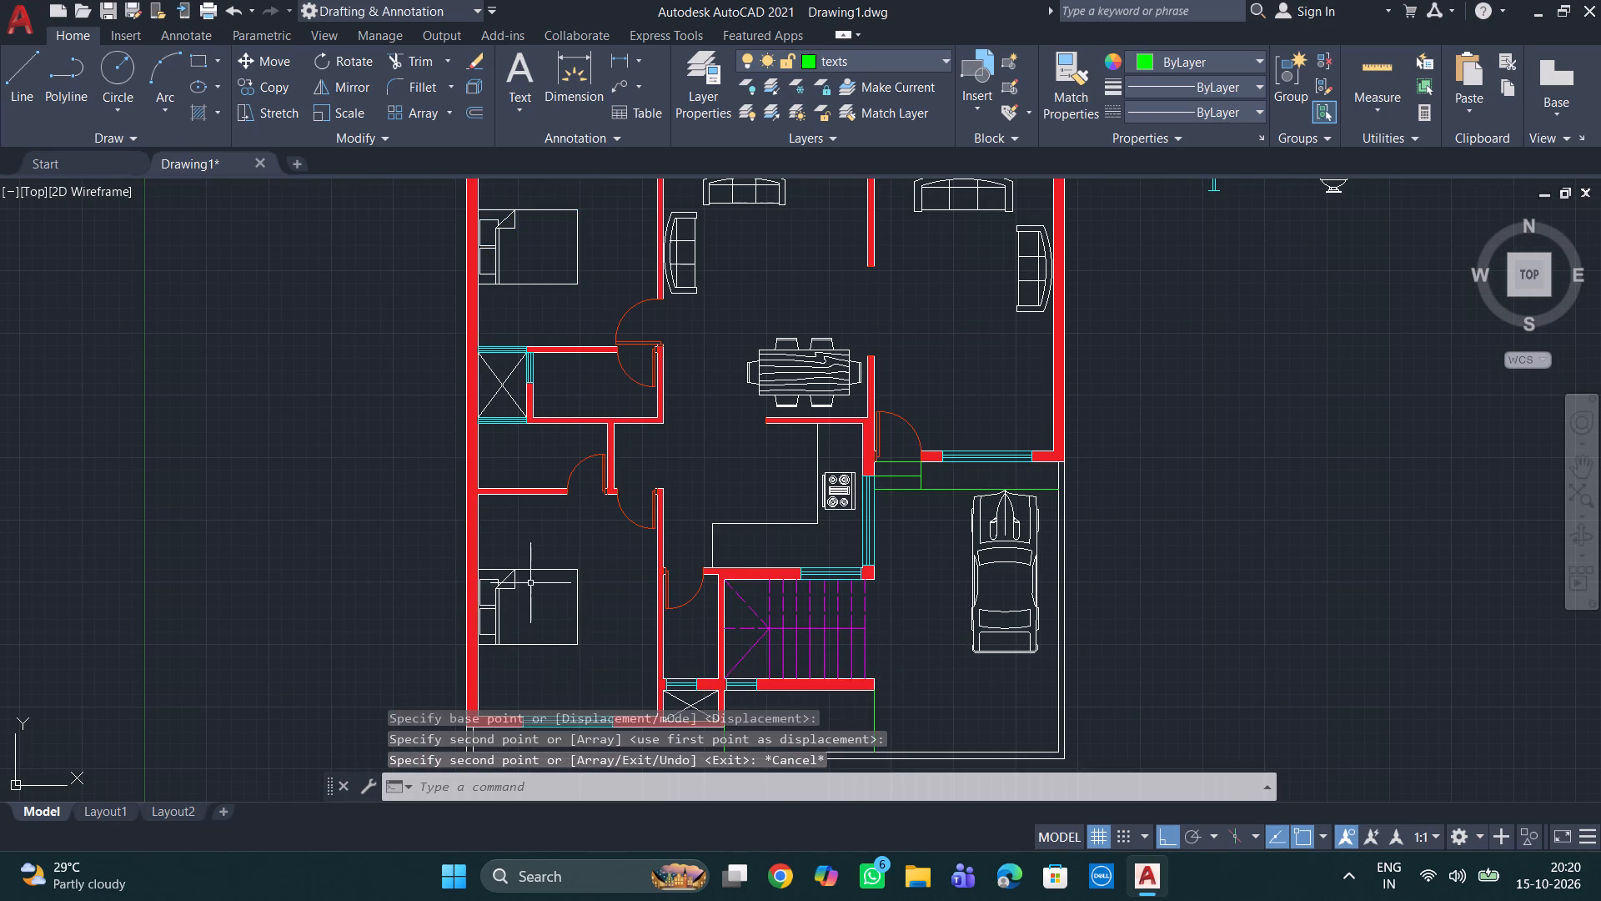
# Switch the toilet block outside the plan from its front view to its plan view.
pyautogui.scroll(2, 530, 583)
pyautogui.scroll(-2, 567, 617)
pyautogui.moveTo(559, 594); pyautogui.dragTo(563, 531, button='middle')
pyautogui.scroll(-1, 657, 479)
pyautogui.moveTo(732, 519); pyautogui.dragTo(694, 519, button='middle')
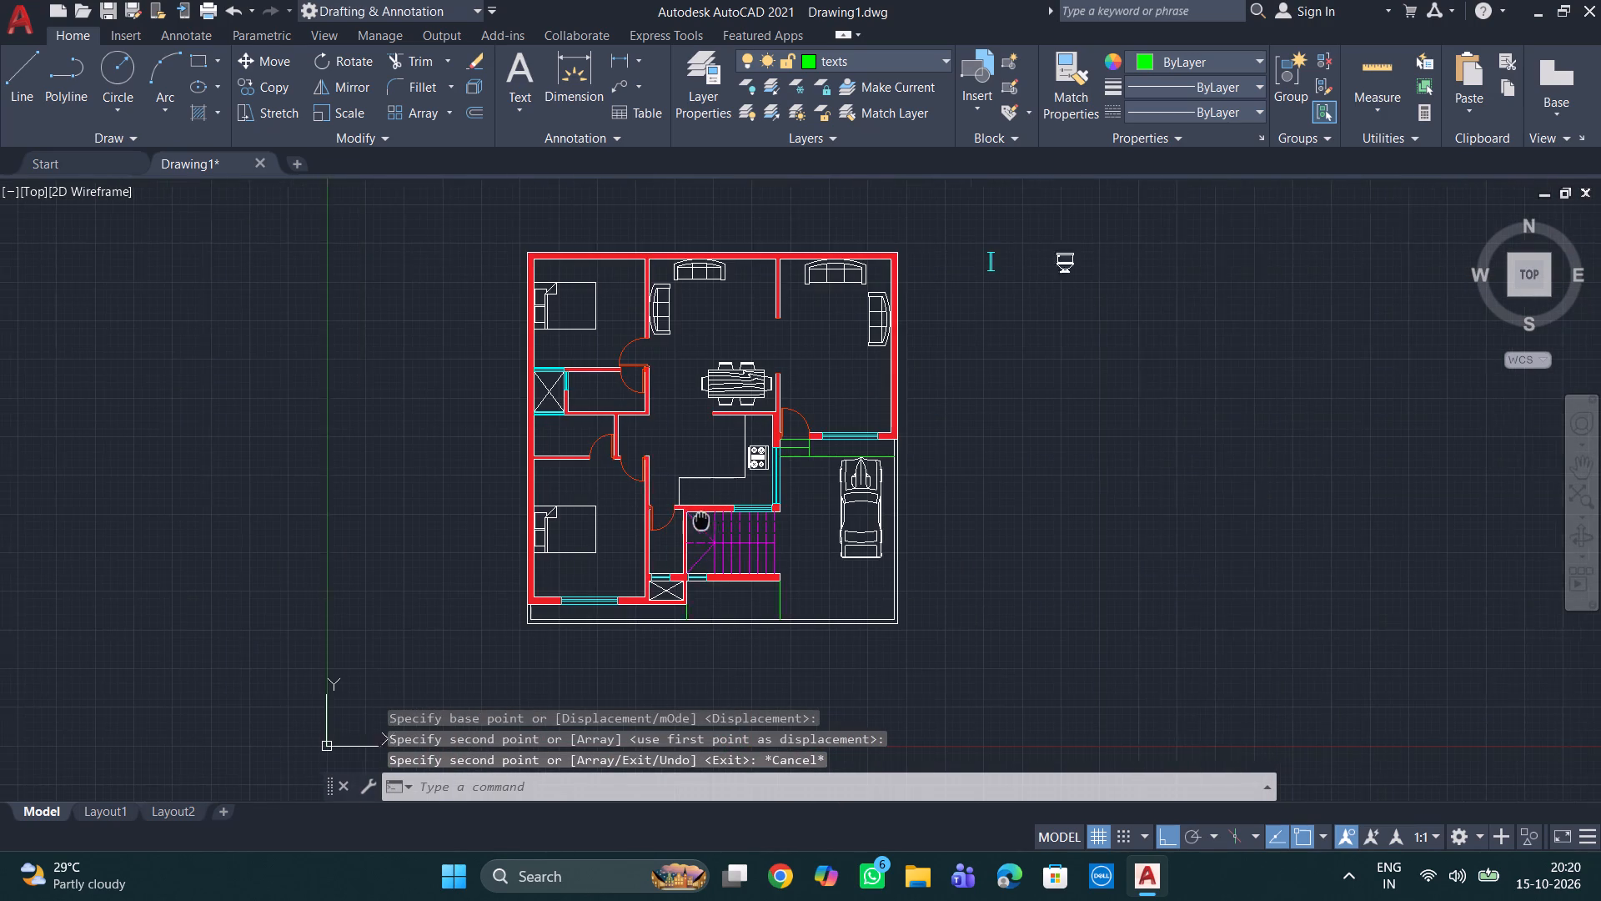
pyautogui.moveTo(694, 519); pyautogui.dragTo(679, 516, button='middle')
pyautogui.scroll(1, 689, 545)
pyautogui.scroll(-1, 689, 545)
pyautogui.moveTo(1059, 279); pyautogui.dragTo(1044, 395, button='middle')
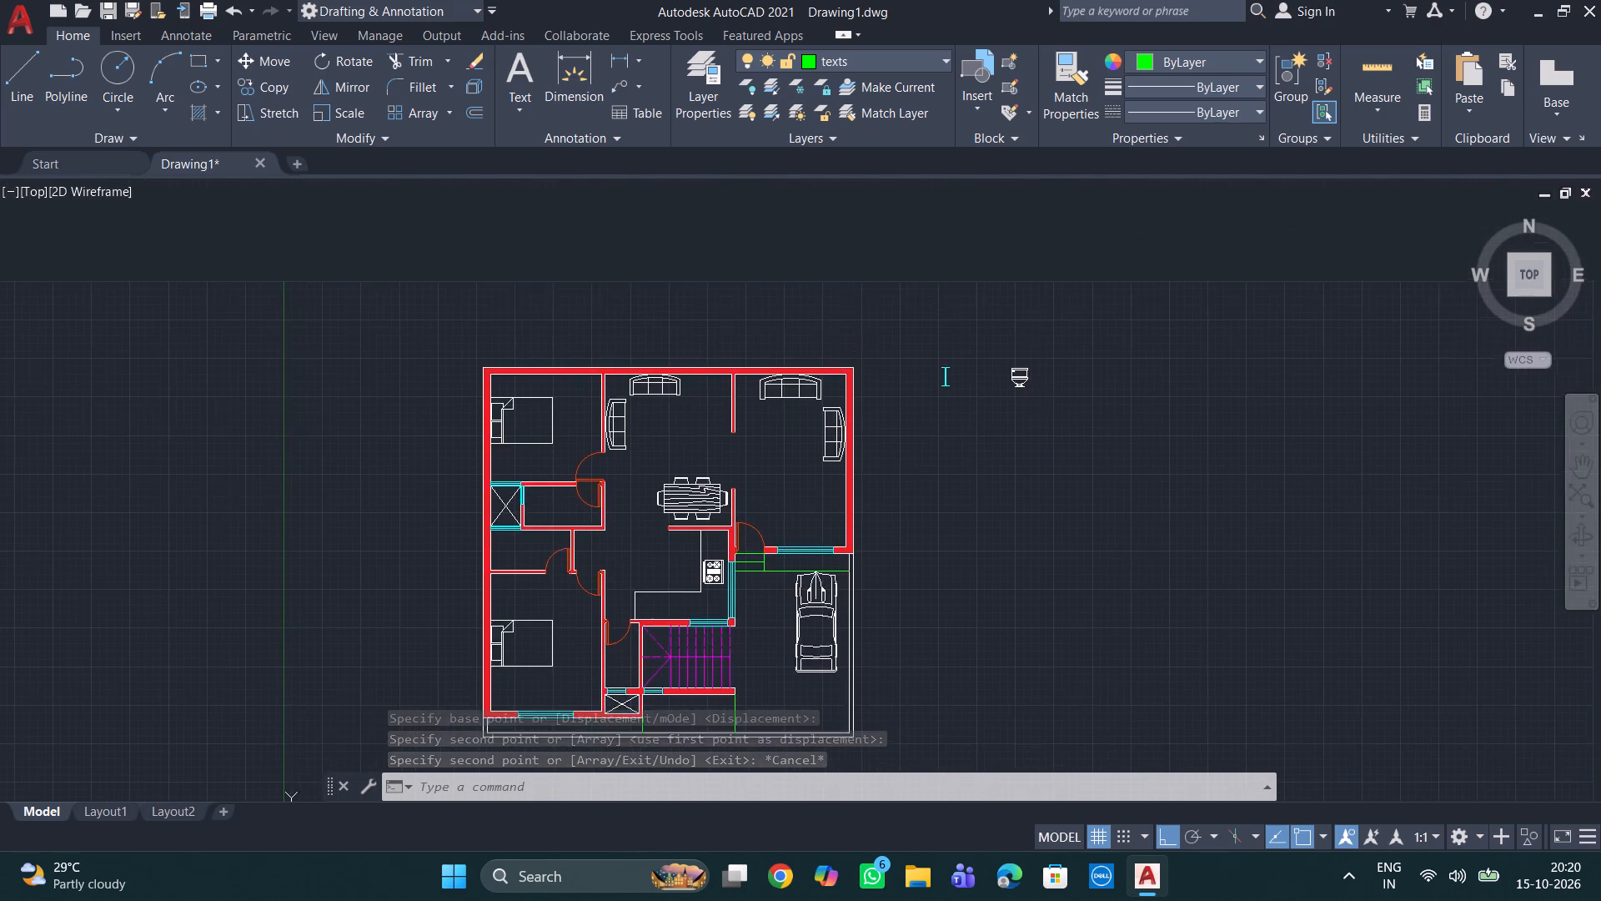
pyautogui.scroll(1, 1045, 369)
pyautogui.click(995, 385)
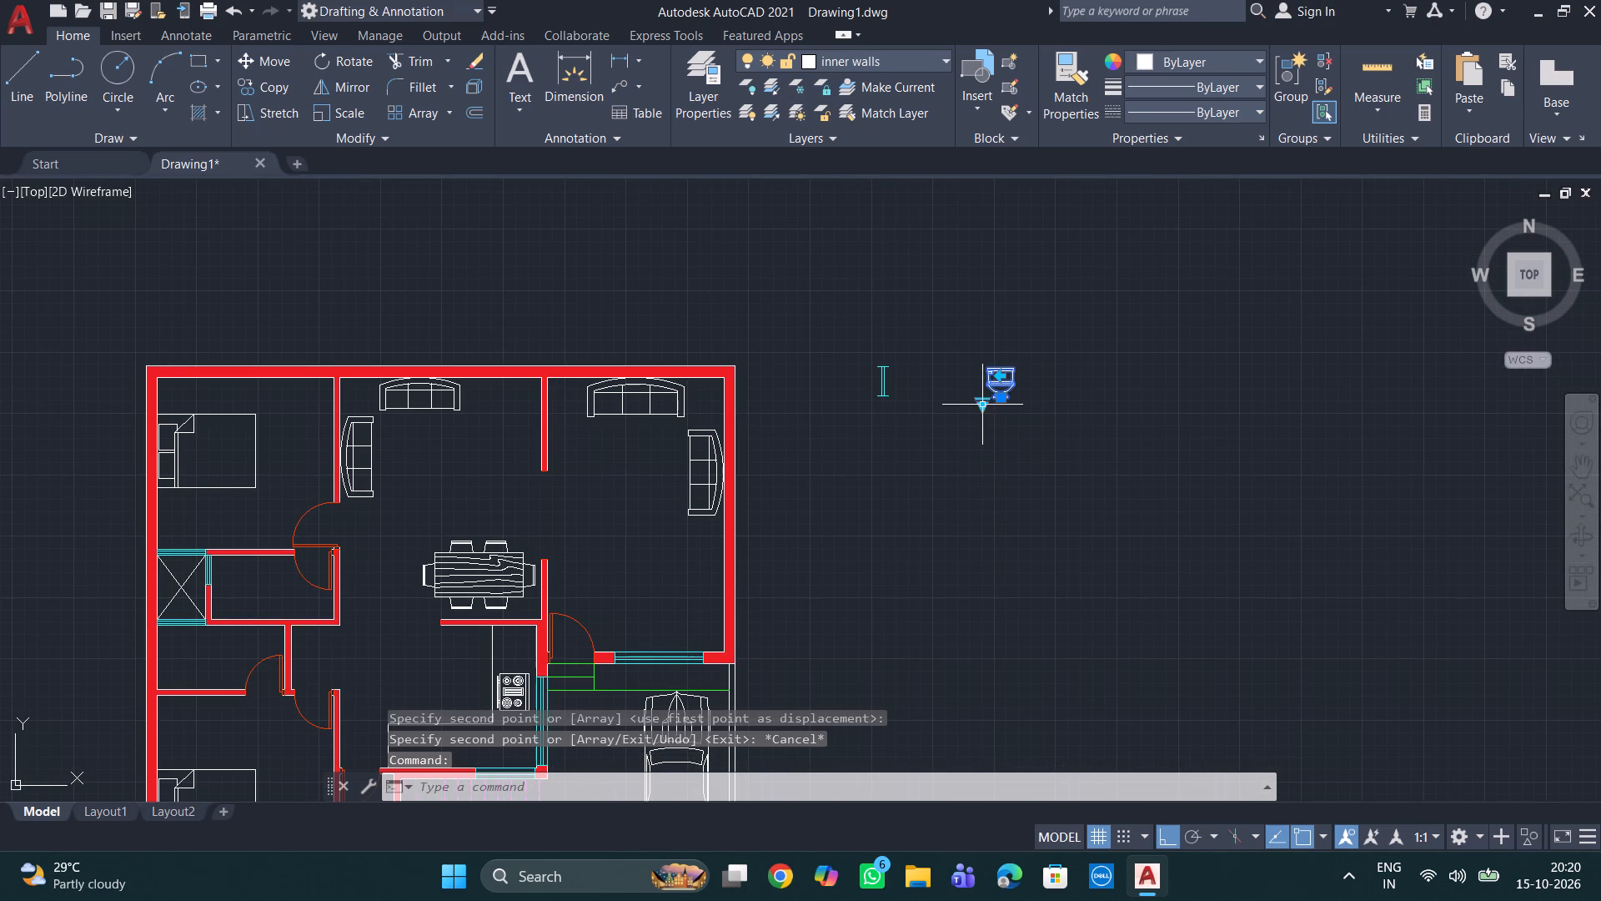
pyautogui.click(977, 406)
pyautogui.click(1017, 436)
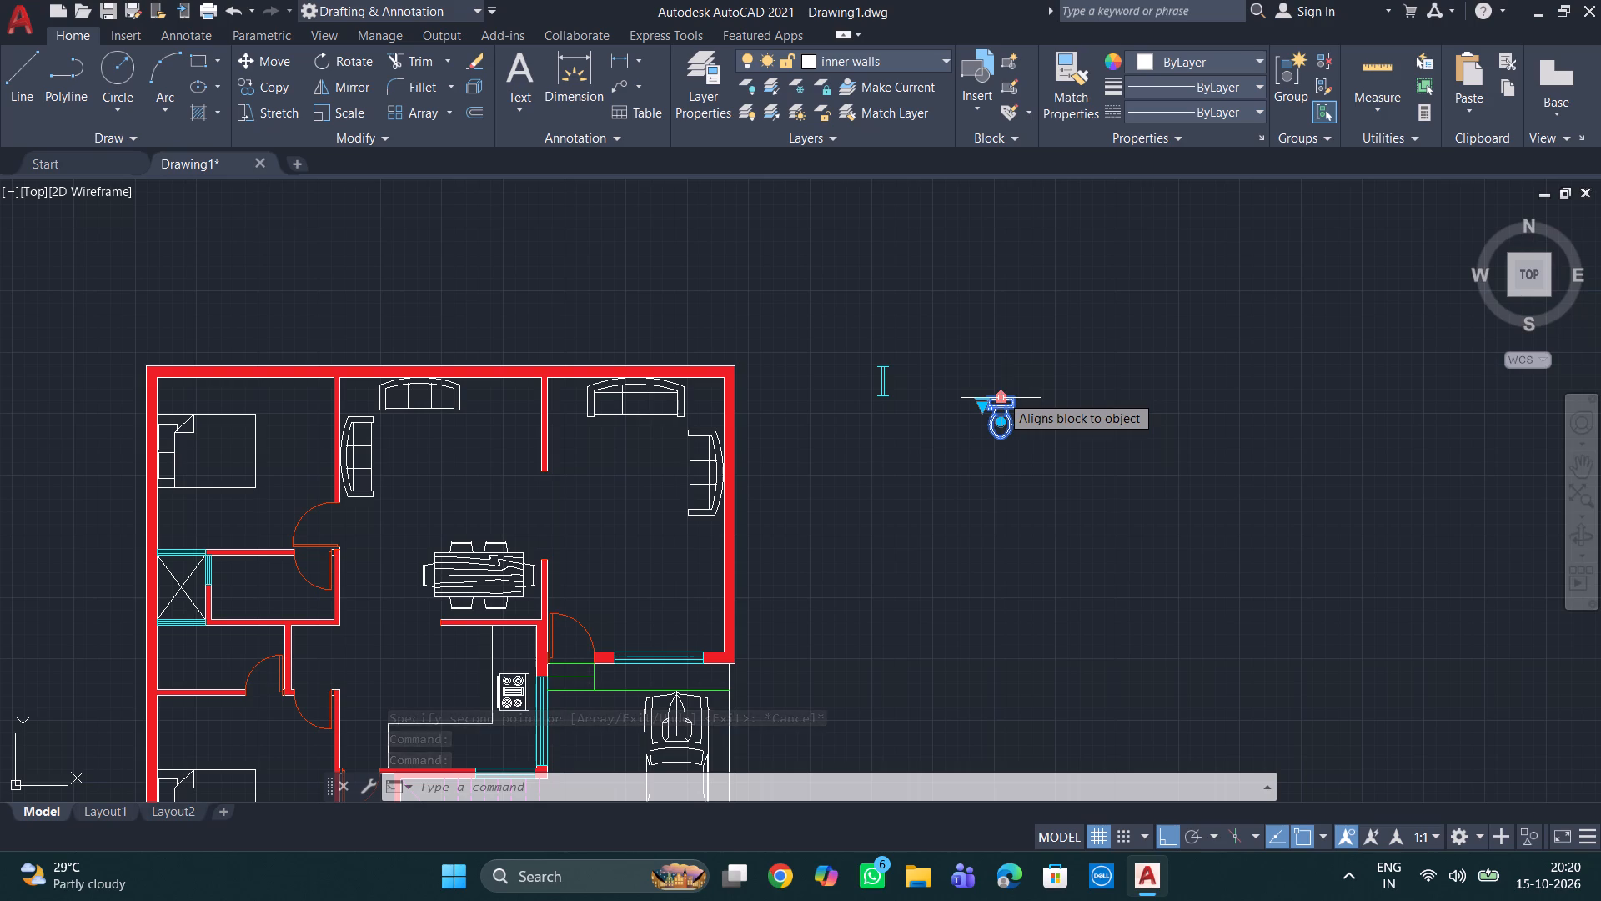
# Shift the toilet block a short distance south and rotate it 90° counterclockwise so the bowl faces east.
pyautogui.click(1001, 395)
pyautogui.click(1004, 498)
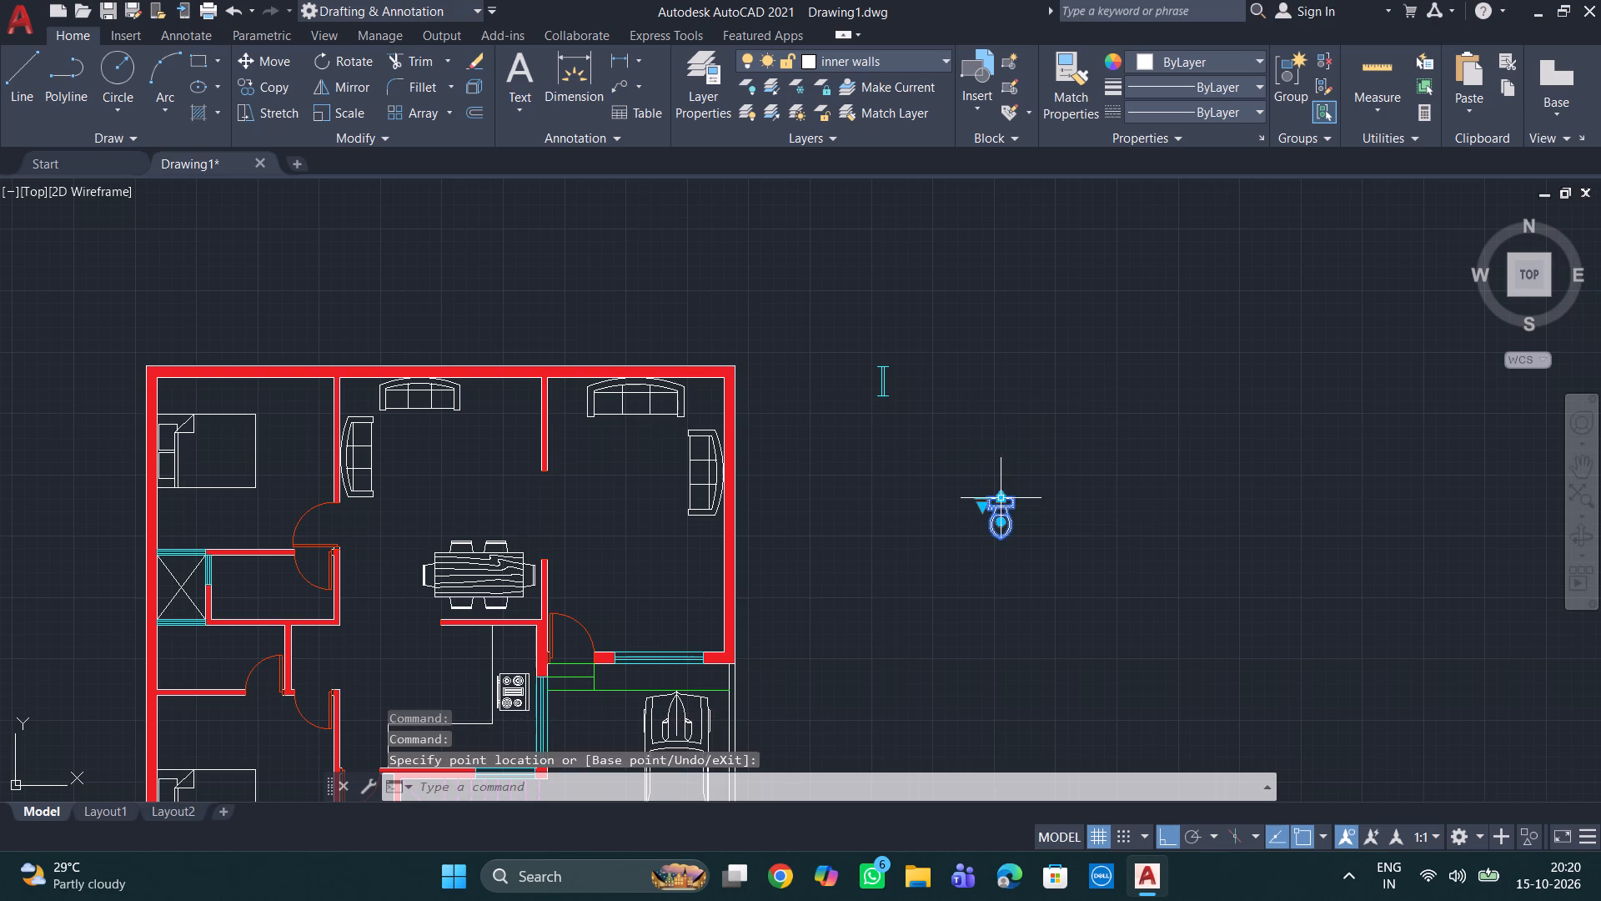
pyautogui.press('r')
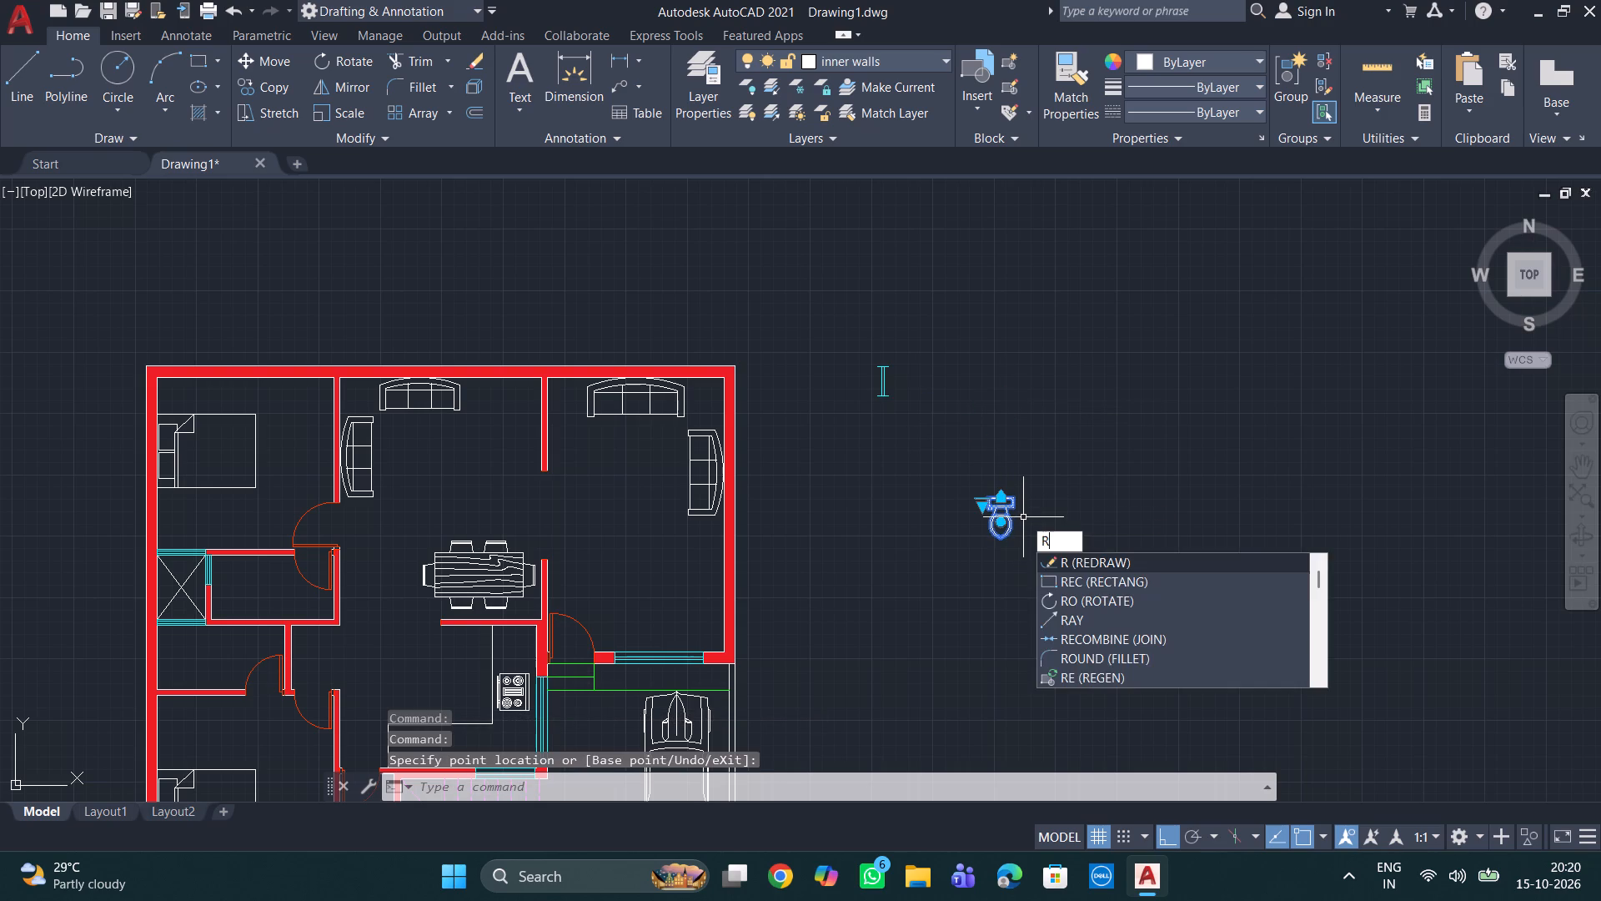
pyautogui.press('o')
pyautogui.press('Return')
pyautogui.click(1000, 499)
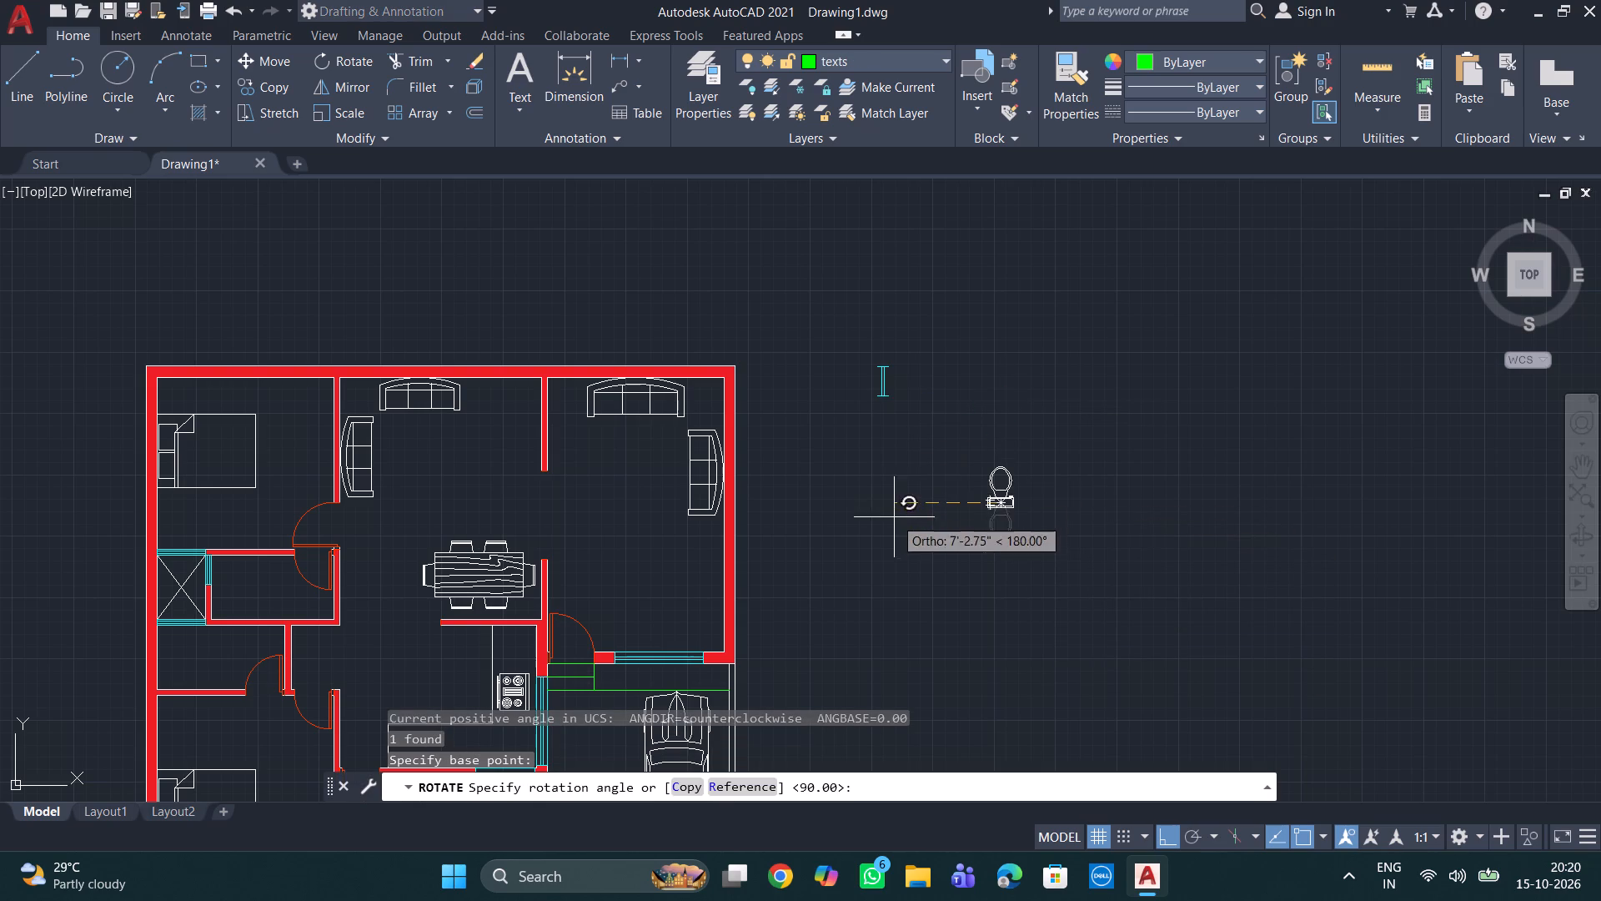
pyautogui.click(994, 458)
# Copy the toilet by the back of its tank into the northern bathroom, against the west wall below the window.
pyautogui.click(1051, 549)
pyautogui.click(951, 443)
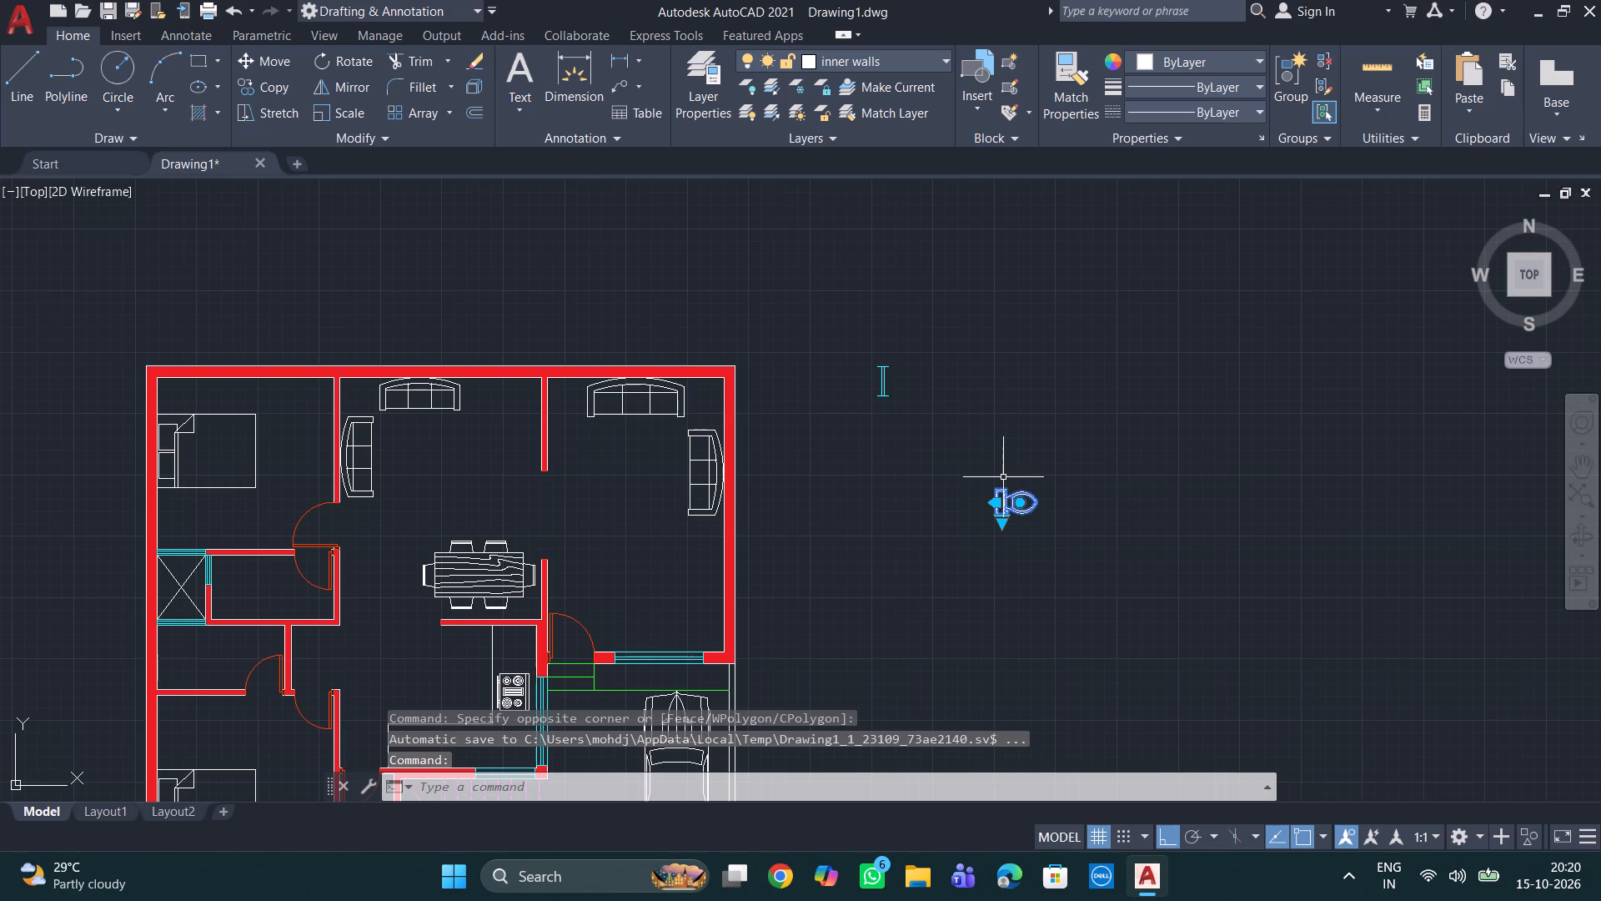
pyautogui.write('co')
pyautogui.press('Return')
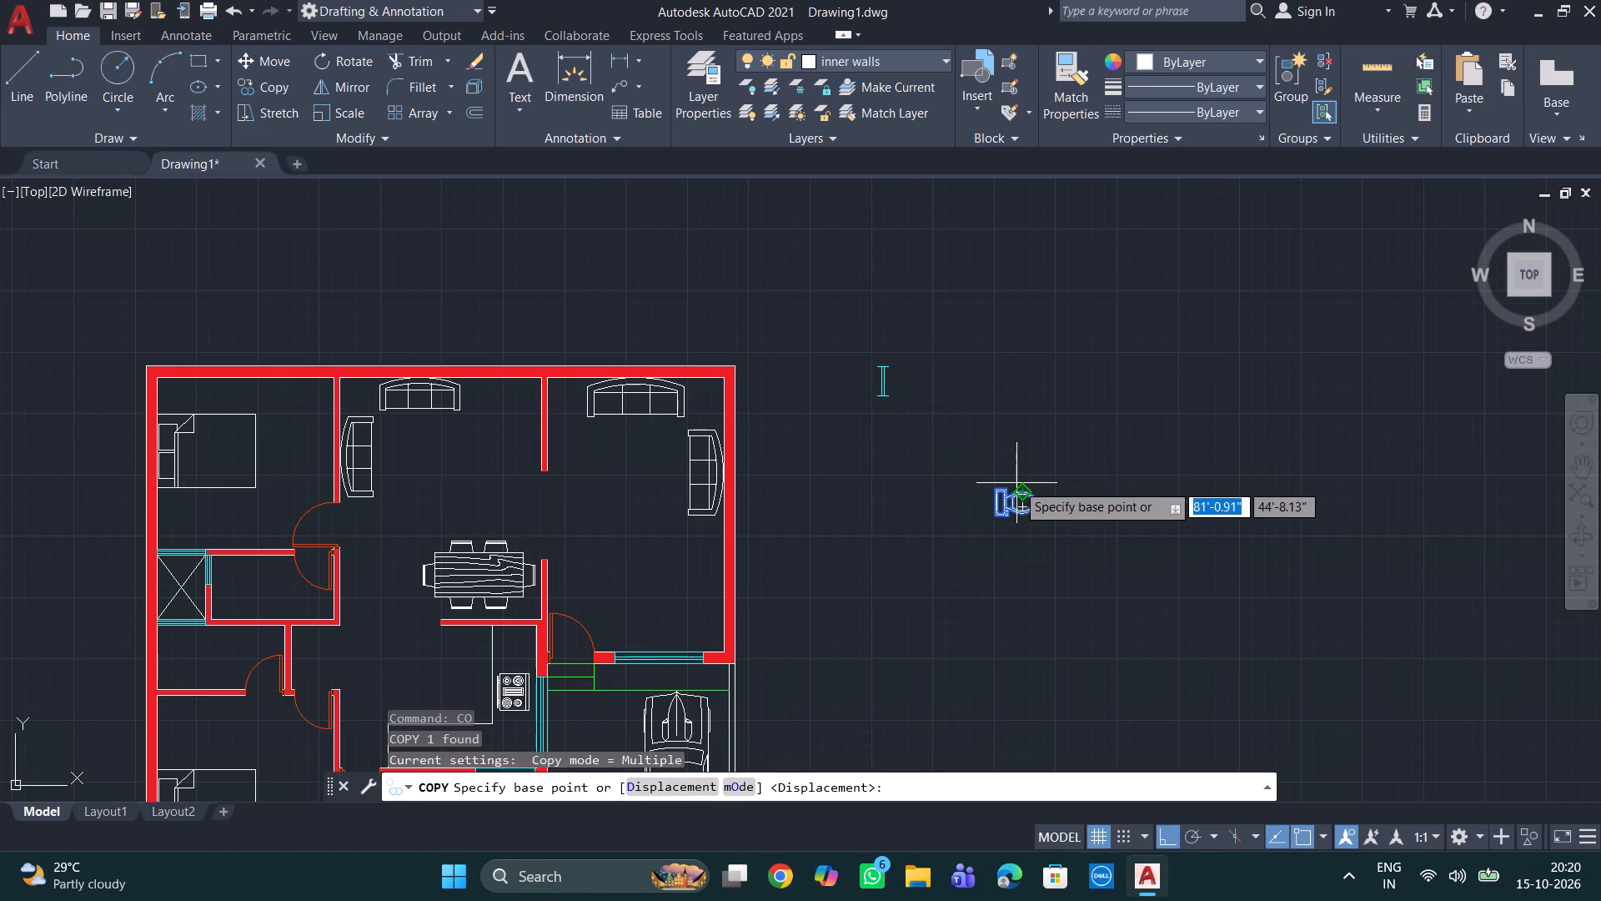
pyautogui.scroll(2, 1031, 537)
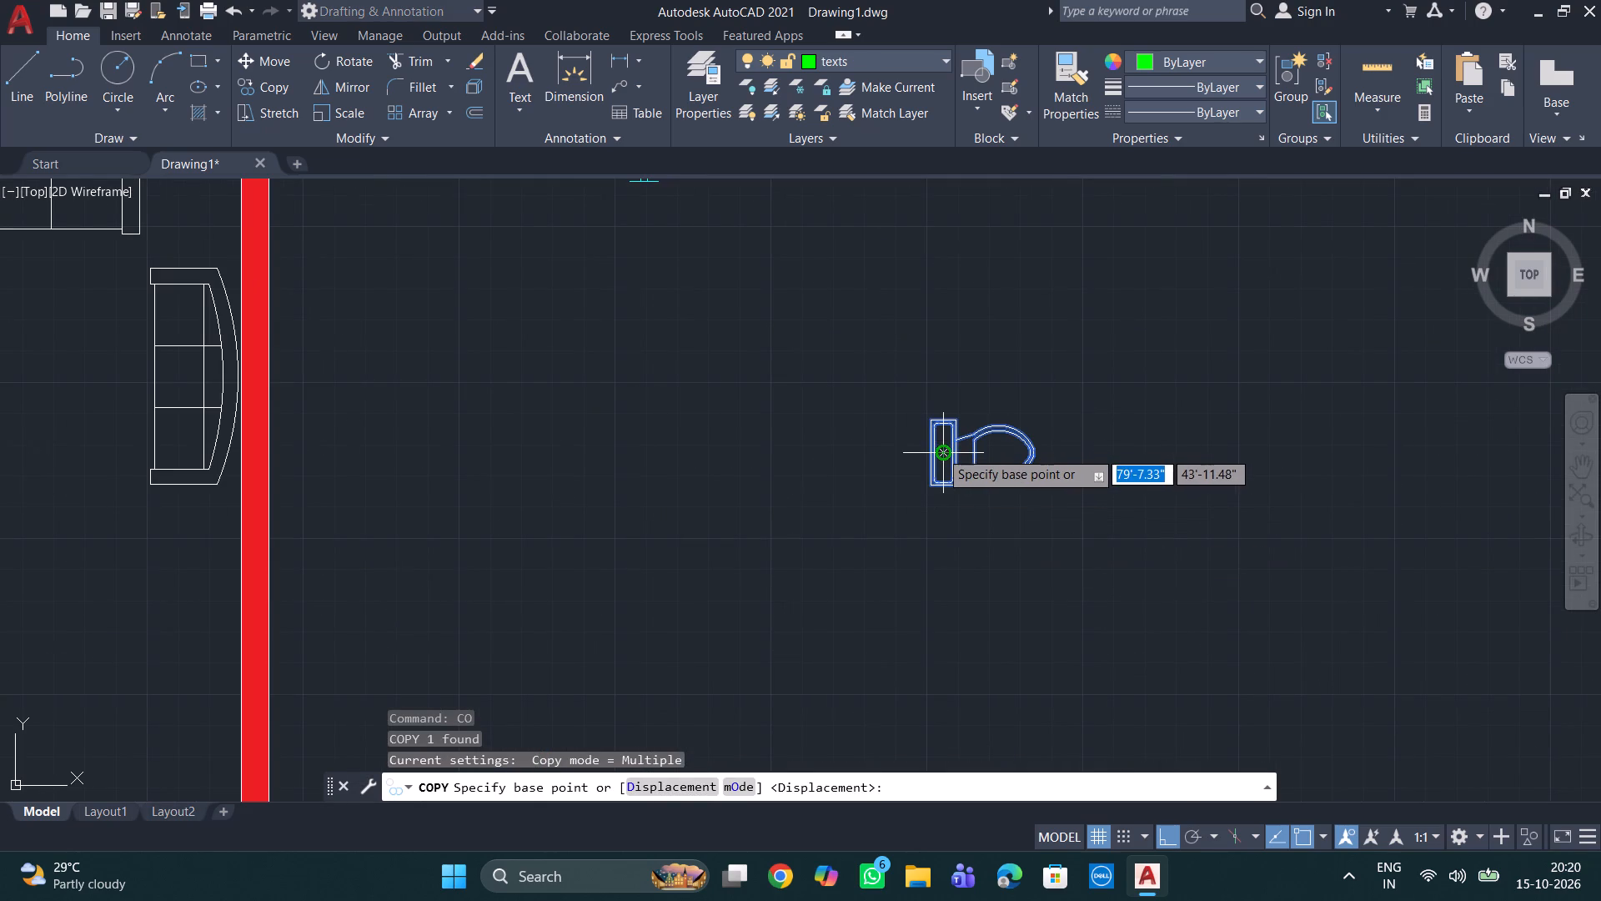
pyautogui.click(930, 452)
pyautogui.scroll(-2, 746, 504)
pyautogui.moveTo(746, 504); pyautogui.dragTo(973, 543, button='middle')
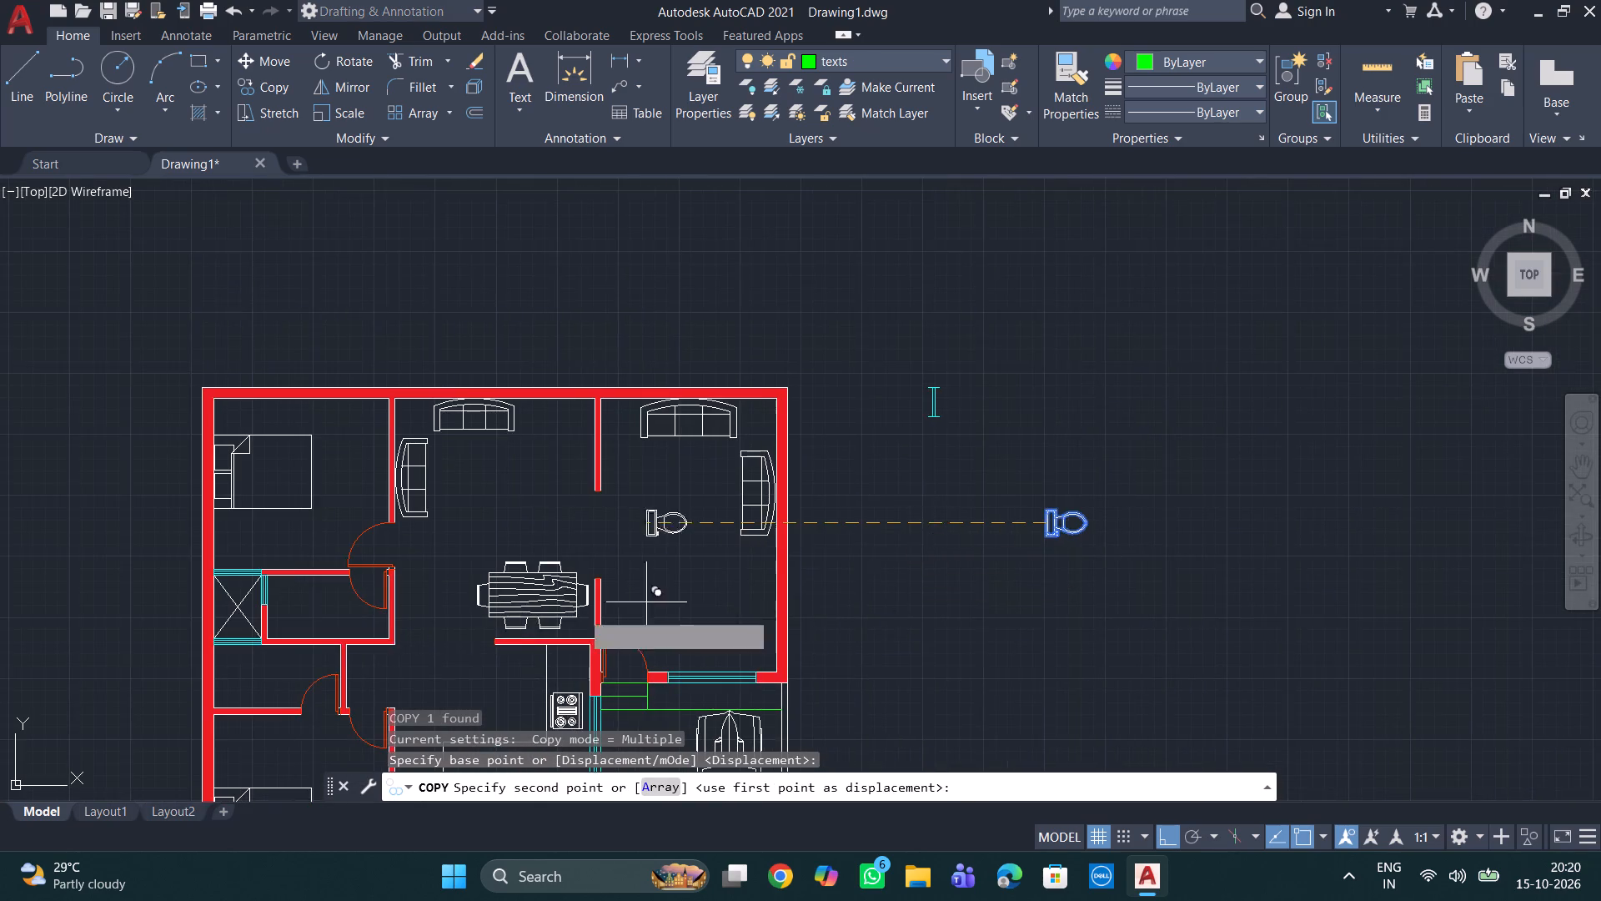
pyautogui.scroll(3, 309, 621)
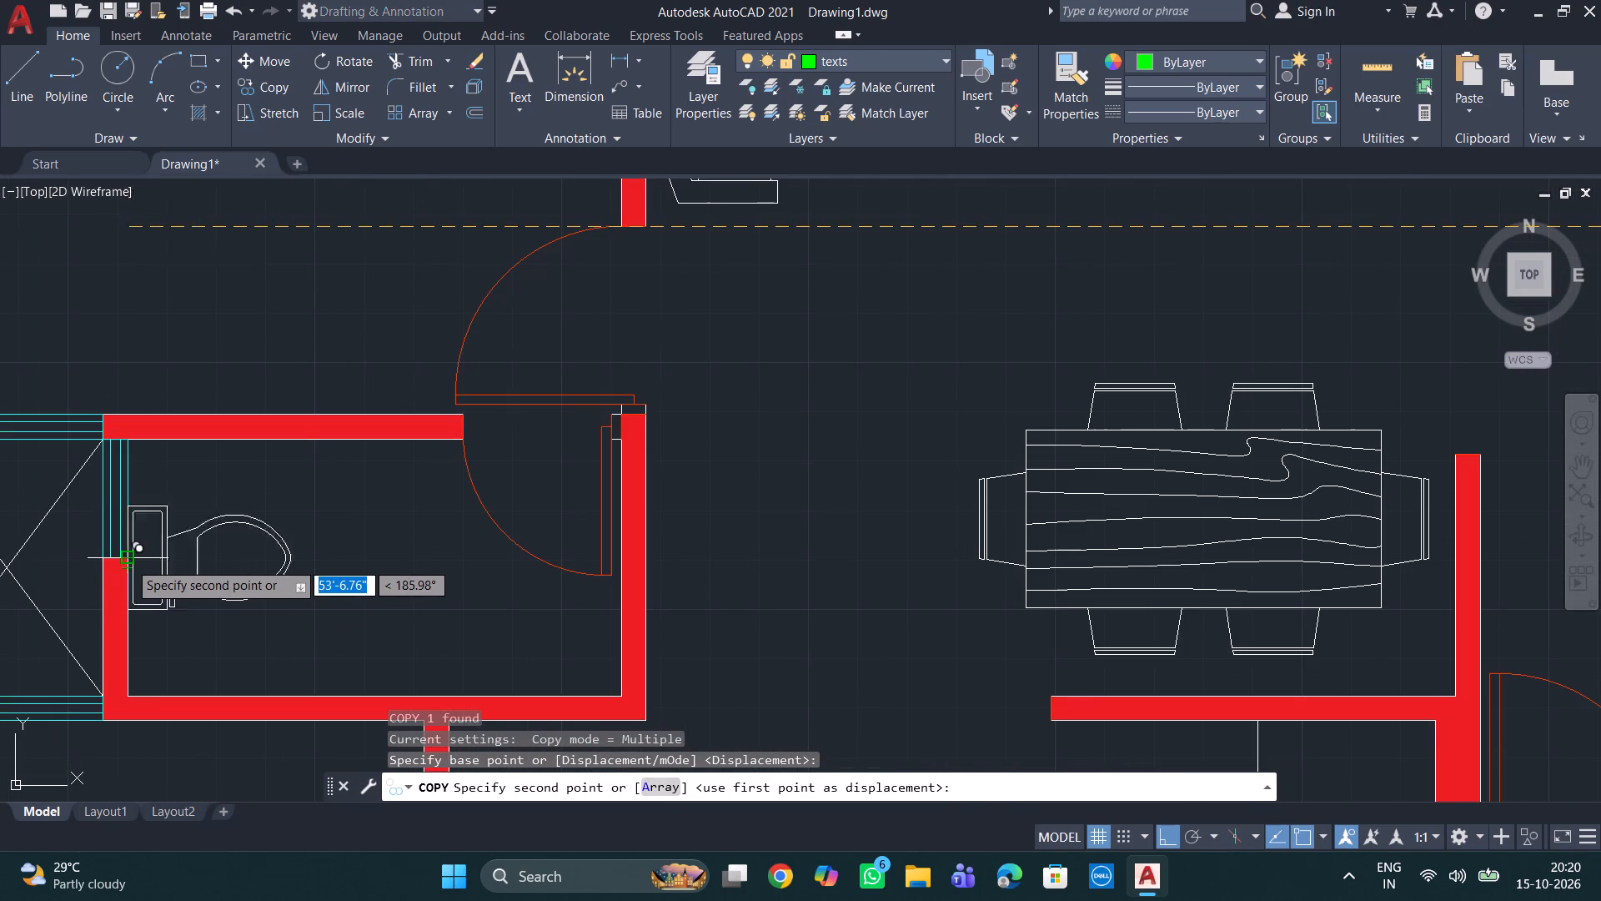
pyautogui.click(128, 561)
# Place another toilet copy in the southern bathroom against the building's west wall, and end the copying.
pyautogui.scroll(-1, 213, 587)
pyautogui.moveTo(224, 596); pyautogui.dragTo(380, 496, button='middle')
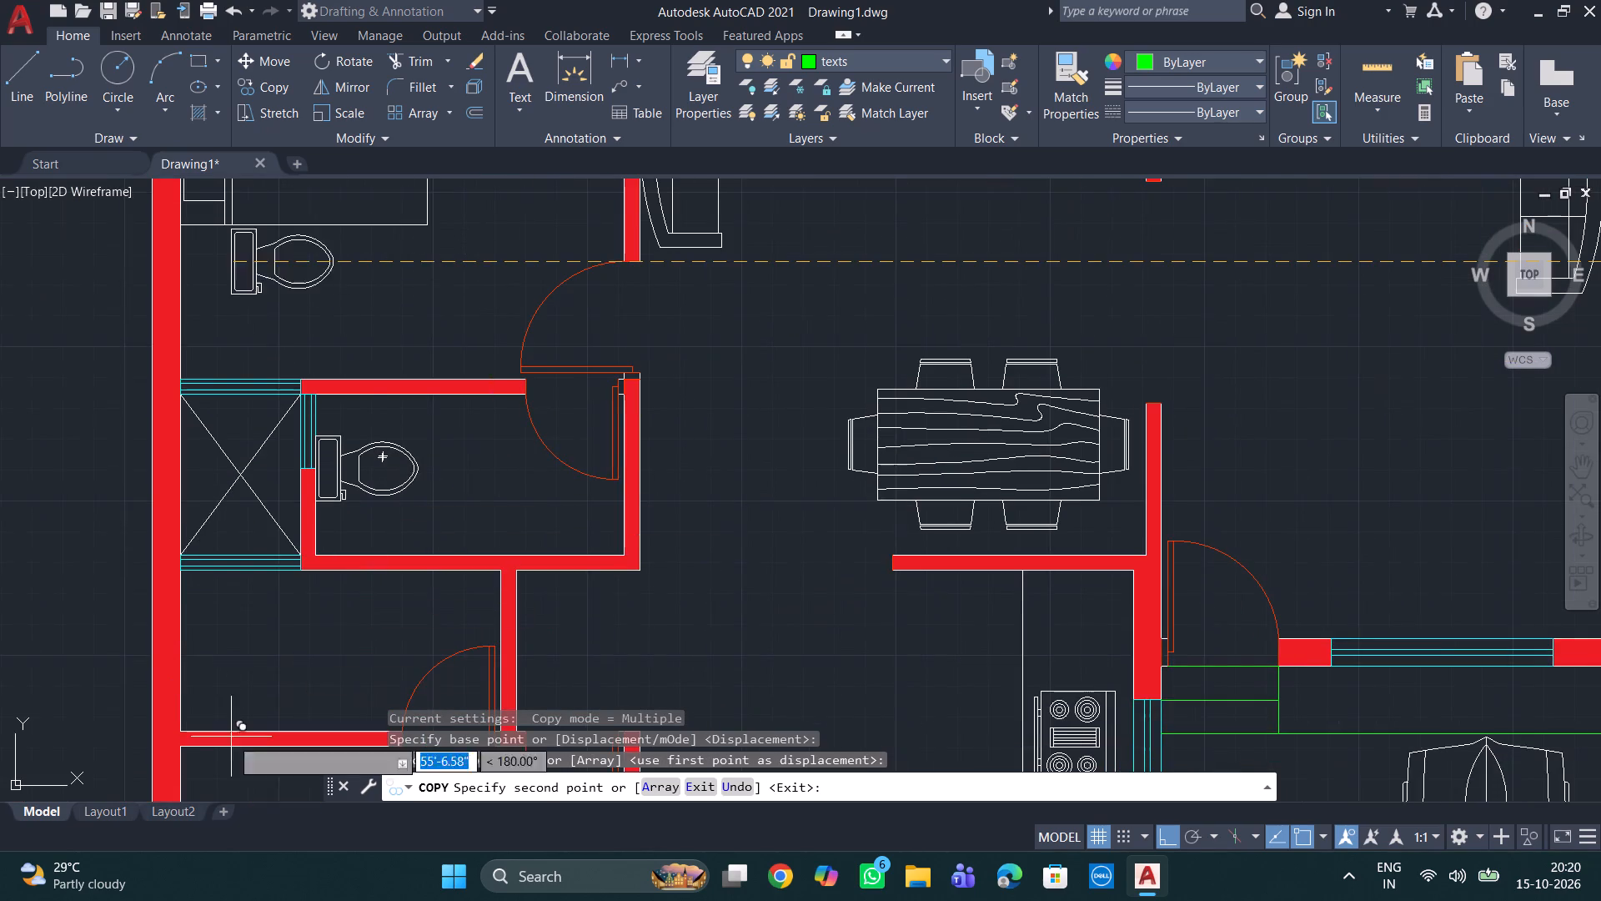
pyautogui.scroll(1, 189, 692)
pyautogui.scroll(-1, 190, 689)
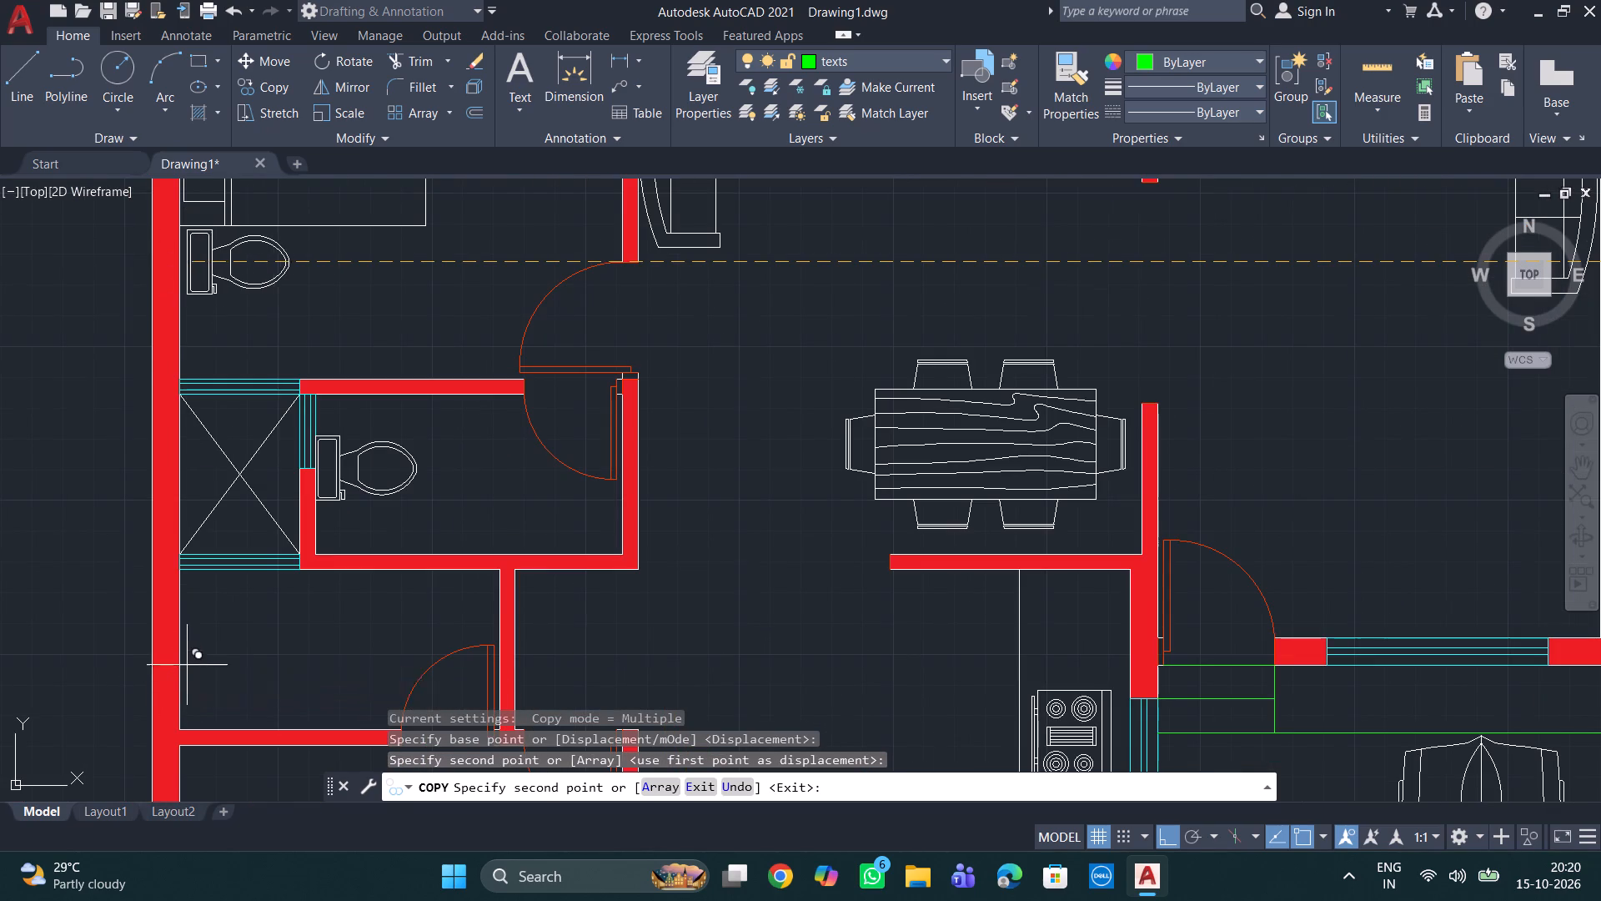
pyautogui.click(177, 654)
pyautogui.scroll(-3, 329, 662)
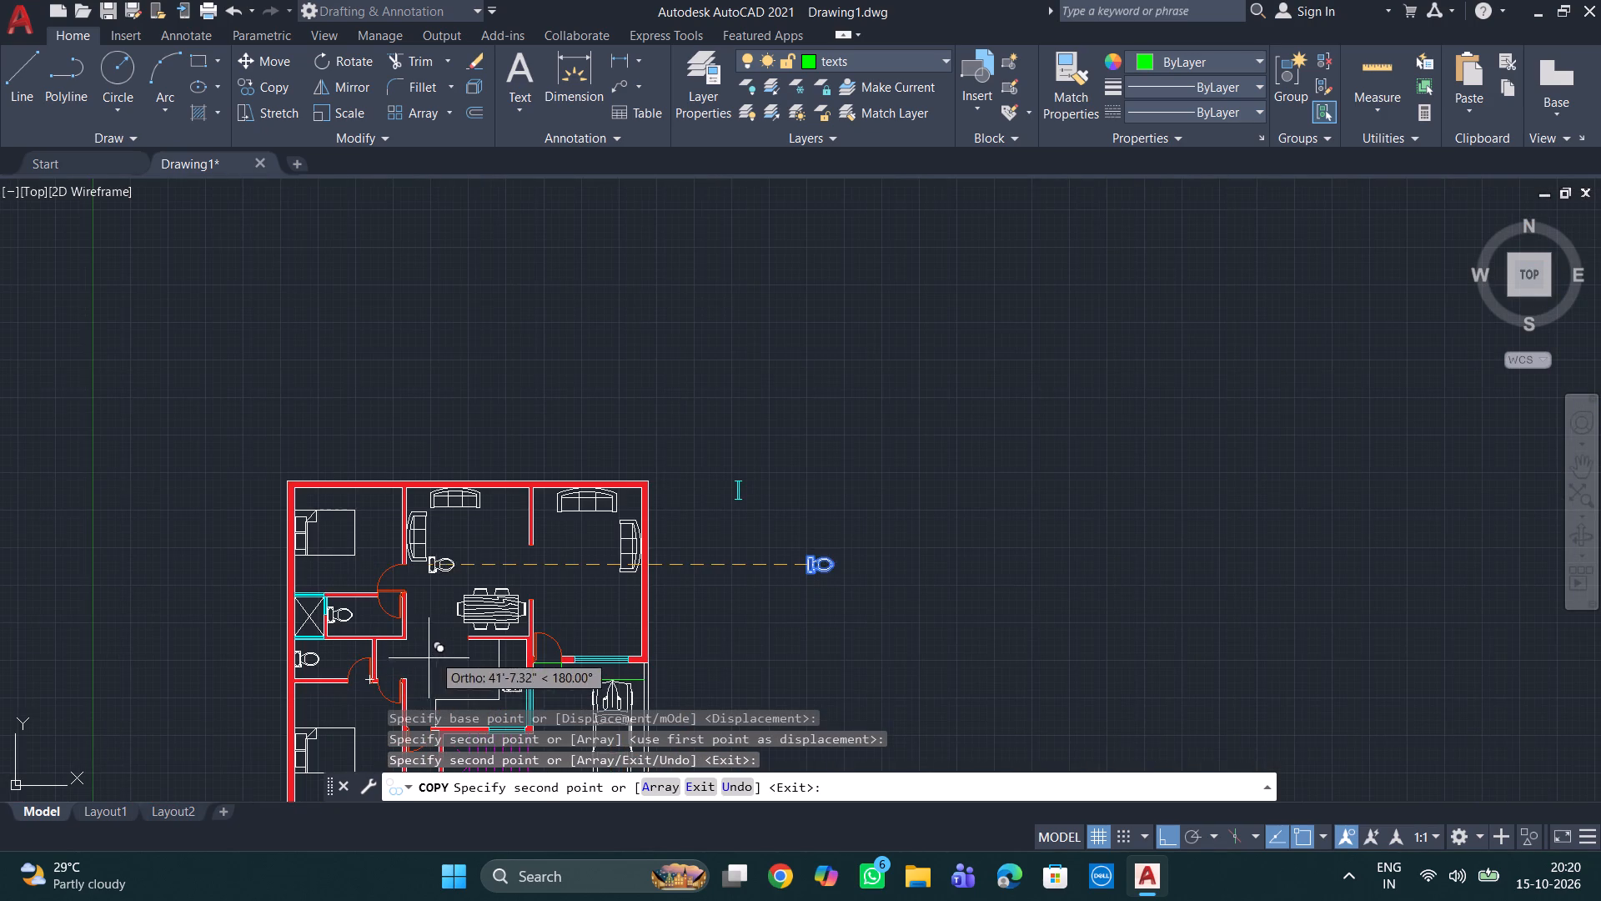
pyautogui.moveTo(434, 653); pyautogui.dragTo(454, 571, button='middle')
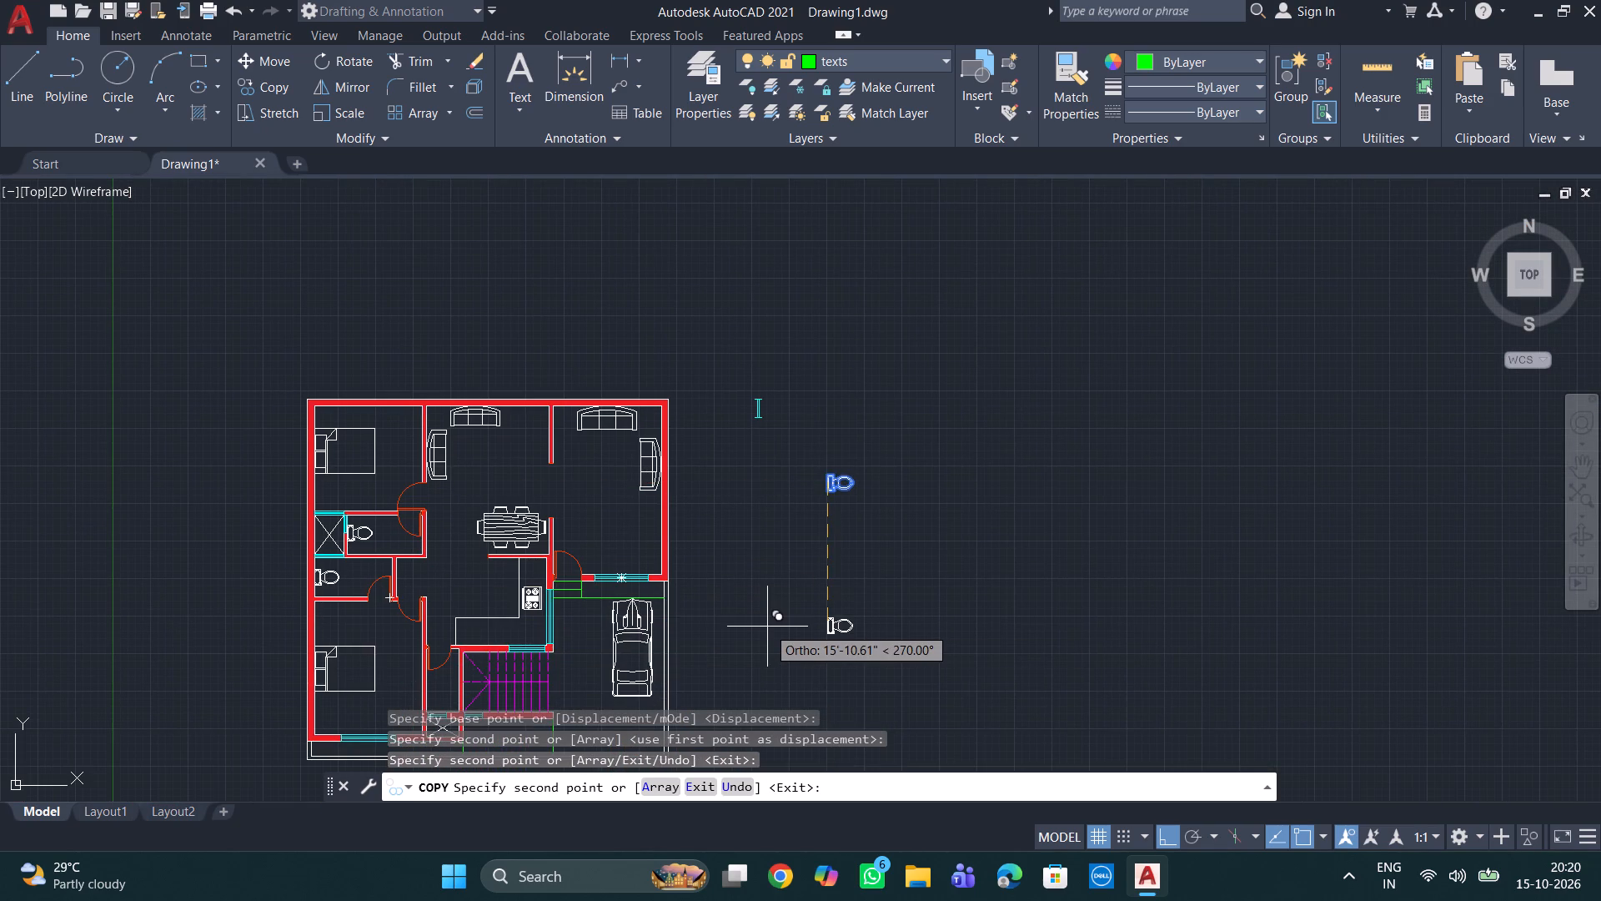
pyautogui.press('Escape')
pyautogui.press('Escape')
pyautogui.press('Escape')
# Delete the leftover toilet and the cyan symbol lying outside the building to the east.
pyautogui.moveTo(640, 576); pyautogui.dragTo(681, 471, button='middle')
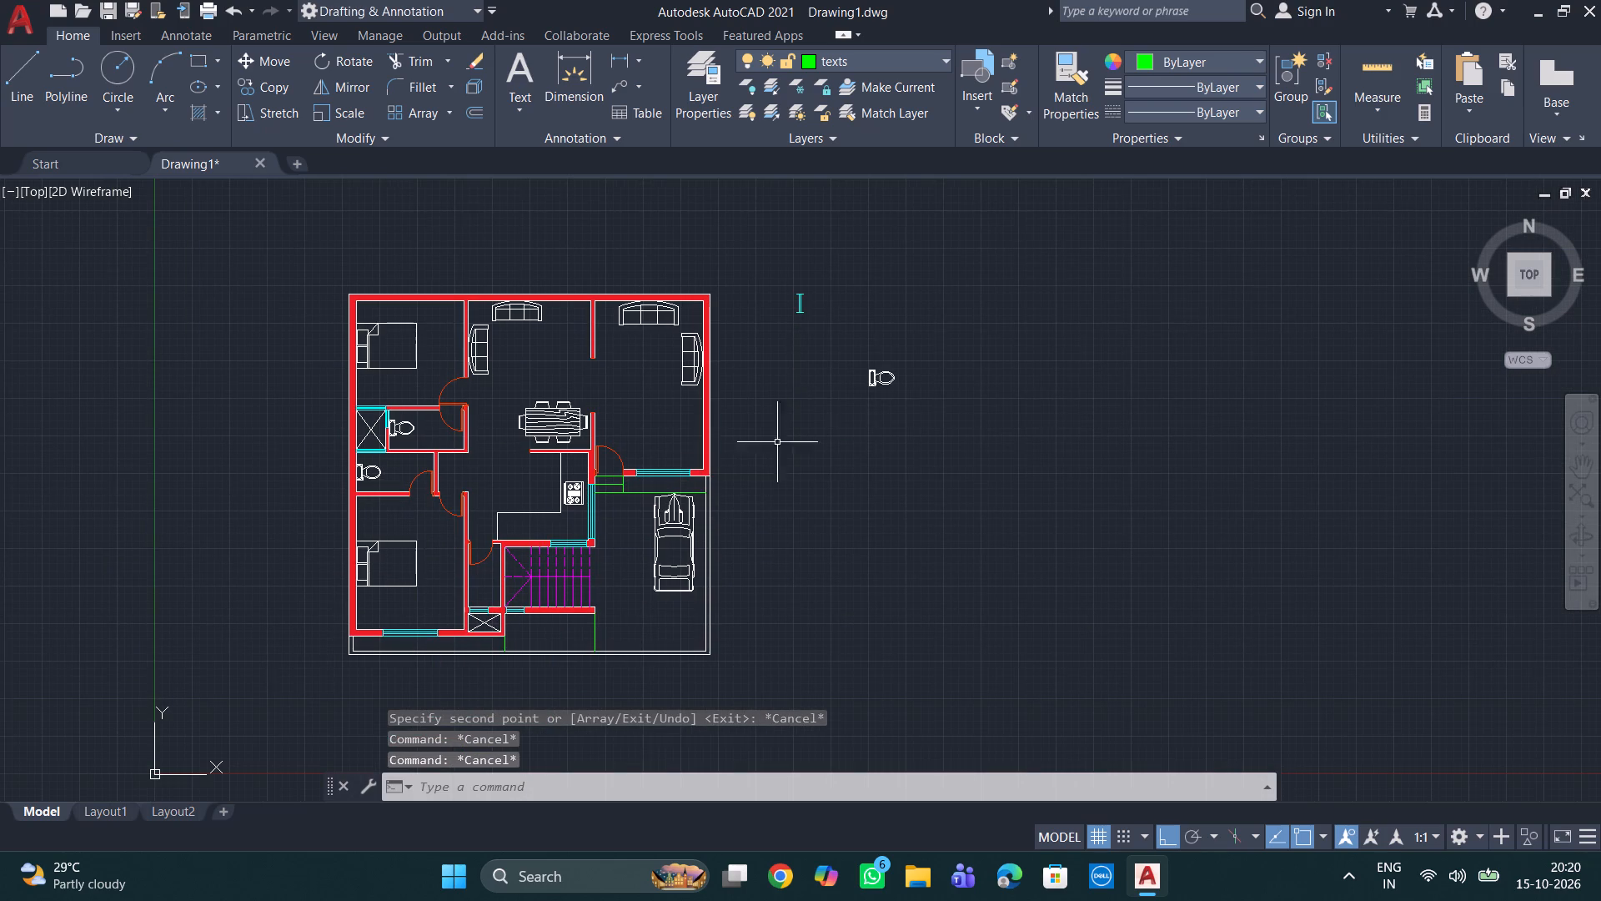
pyautogui.click(910, 410)
pyautogui.click(768, 259)
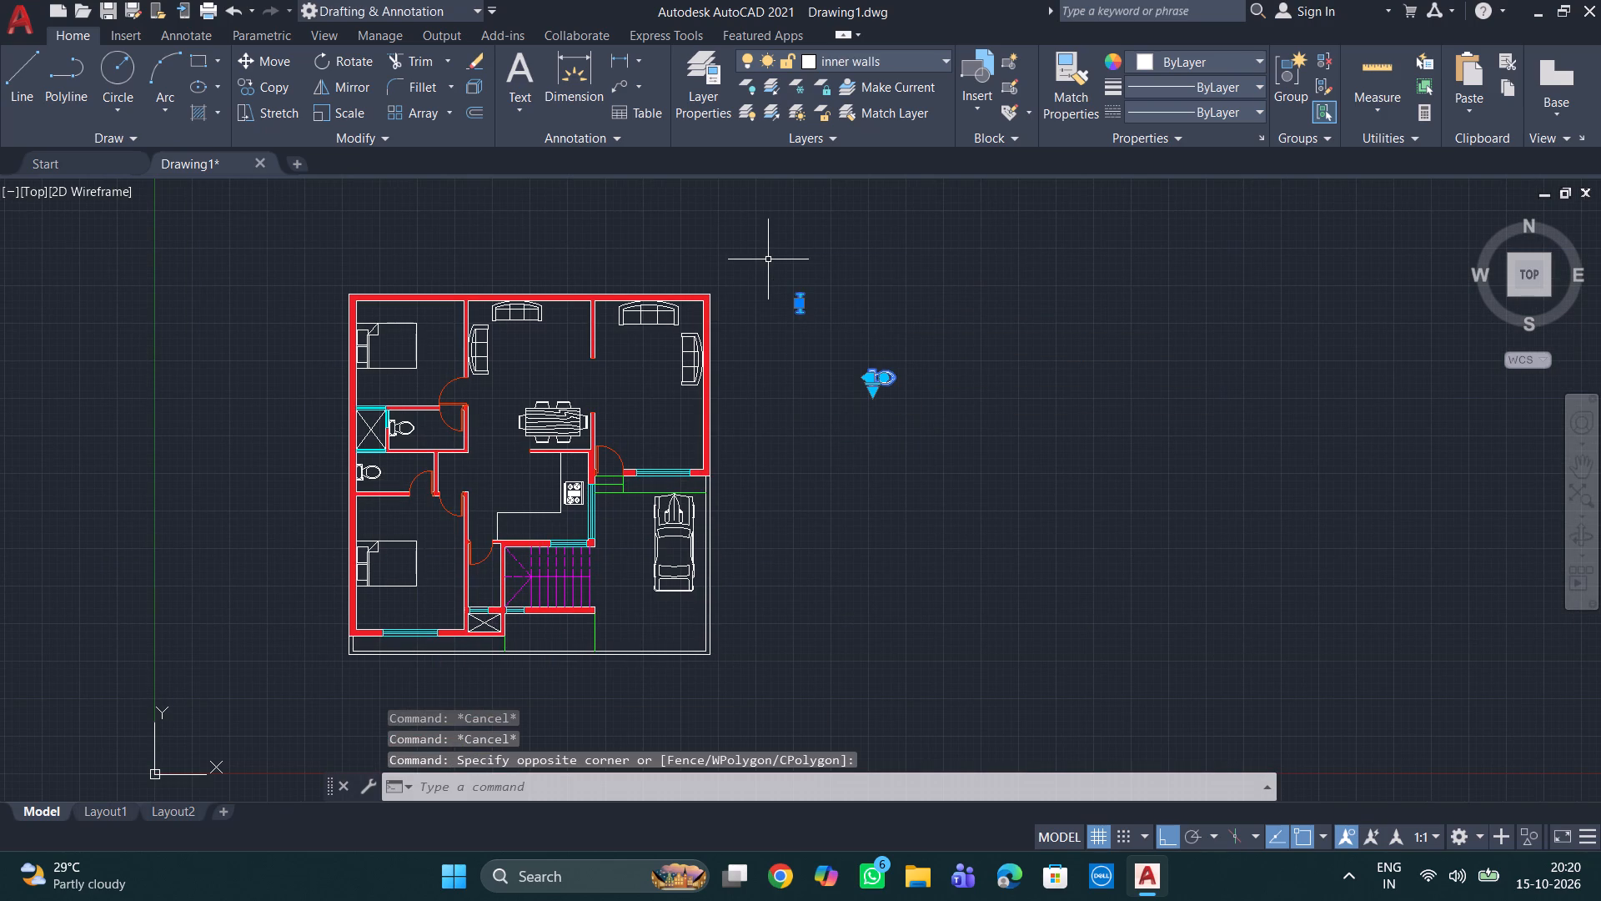
pyautogui.press('Delete')
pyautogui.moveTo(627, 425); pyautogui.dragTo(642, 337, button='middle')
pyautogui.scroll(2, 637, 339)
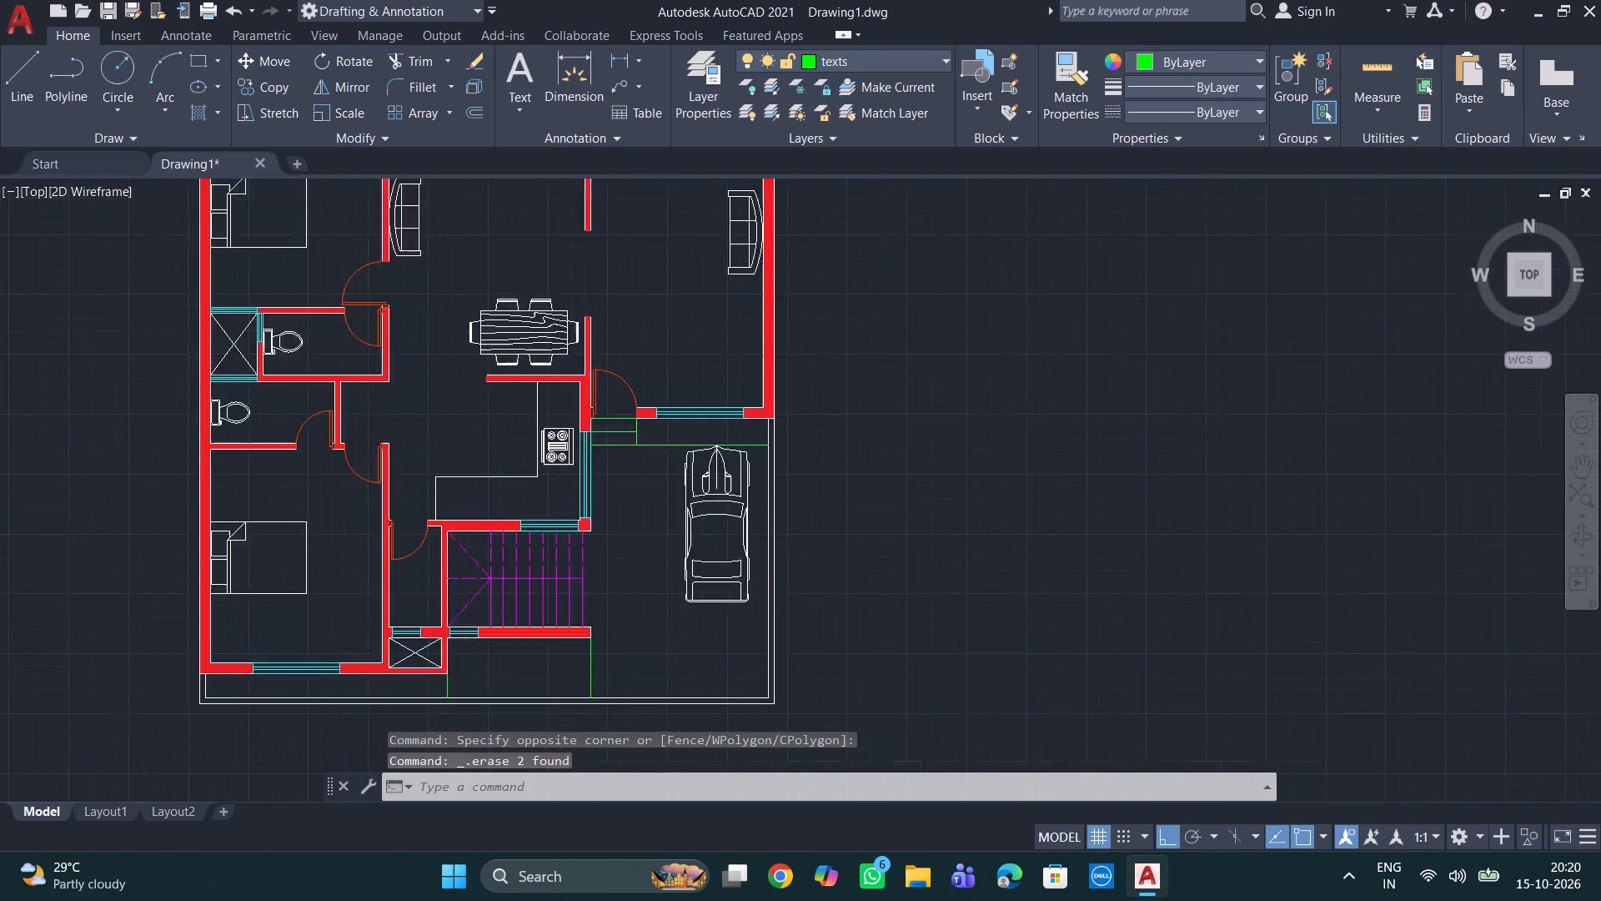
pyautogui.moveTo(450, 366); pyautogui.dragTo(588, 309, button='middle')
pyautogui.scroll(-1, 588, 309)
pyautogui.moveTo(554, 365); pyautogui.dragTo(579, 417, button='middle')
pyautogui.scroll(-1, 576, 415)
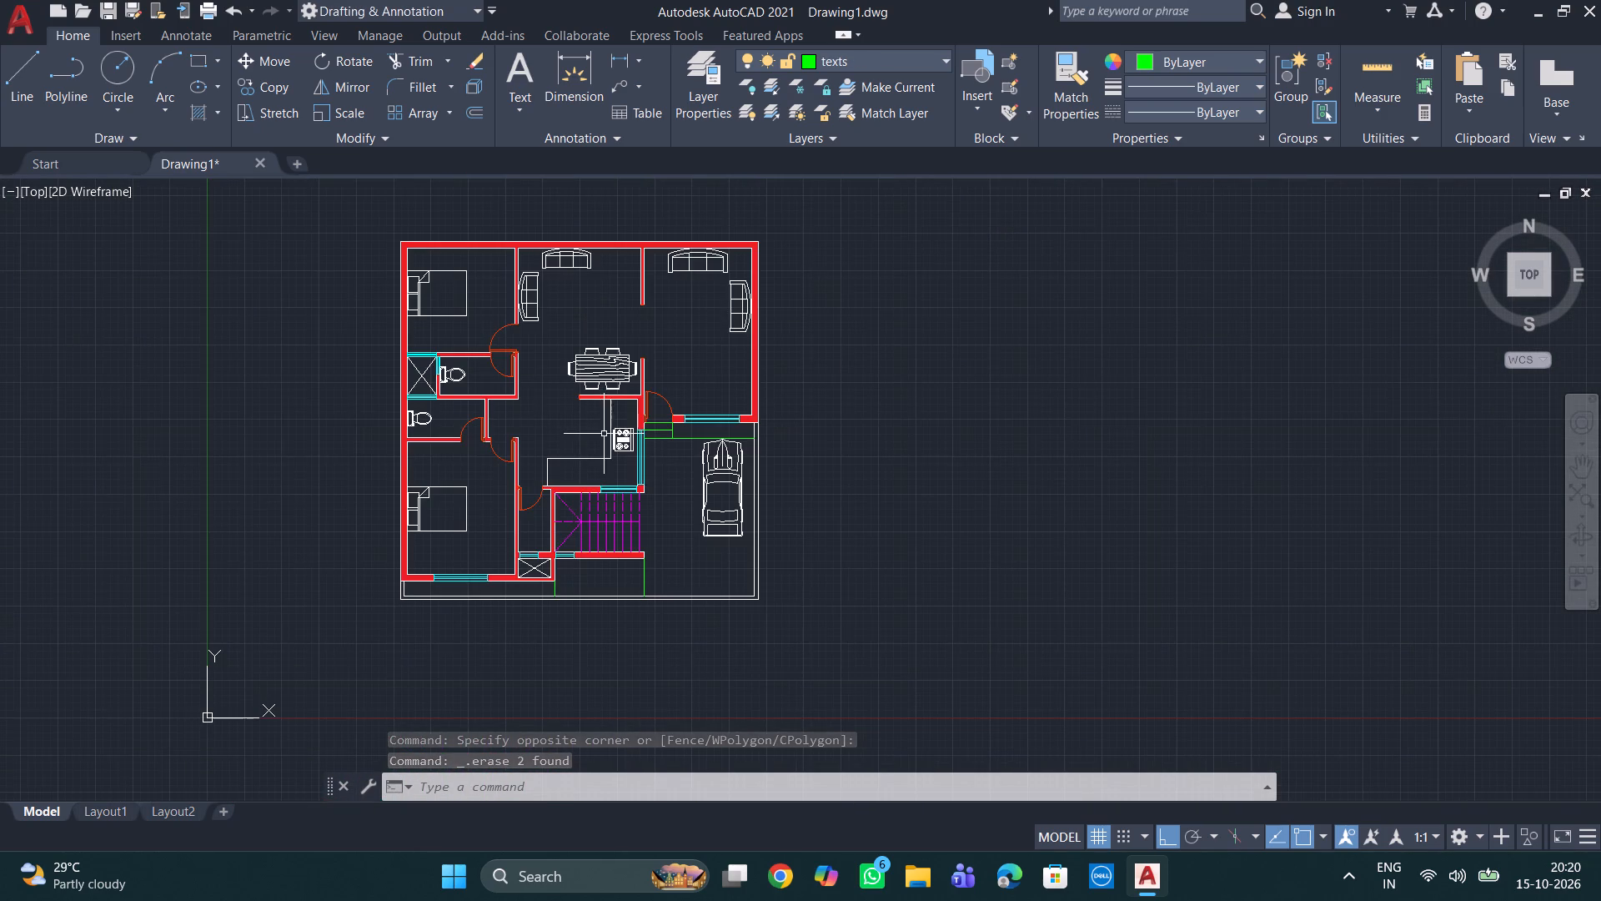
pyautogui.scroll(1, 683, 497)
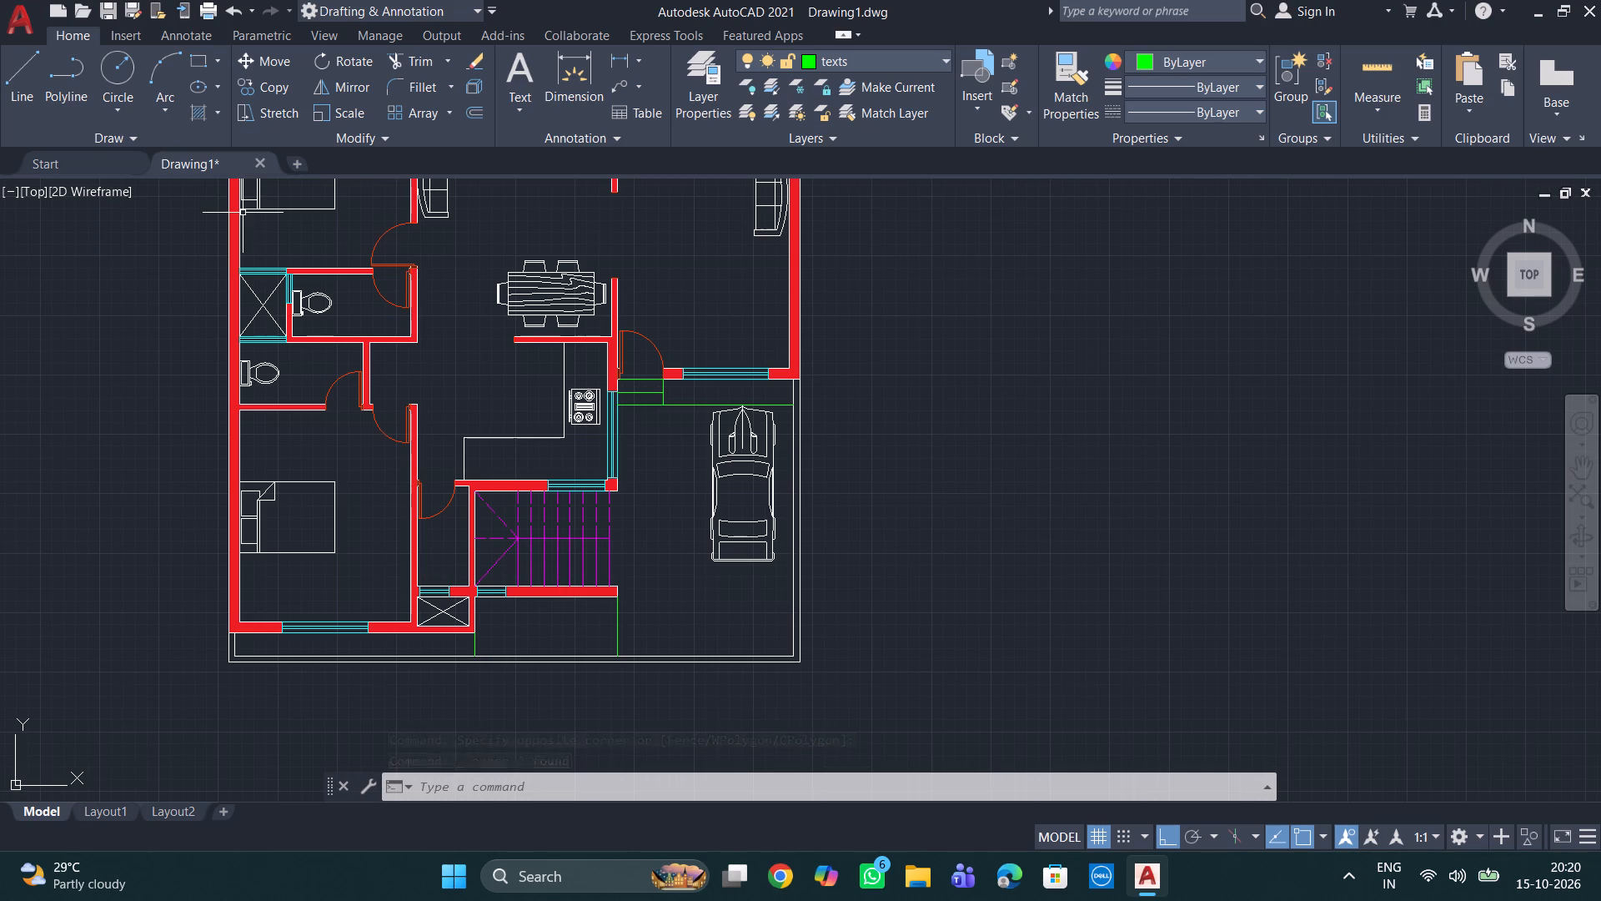
# Hatch the rectangular area south of the staircase wall with the BOX pattern, using the ByLayer colour.
pyautogui.press('h')
pyautogui.press('Return')
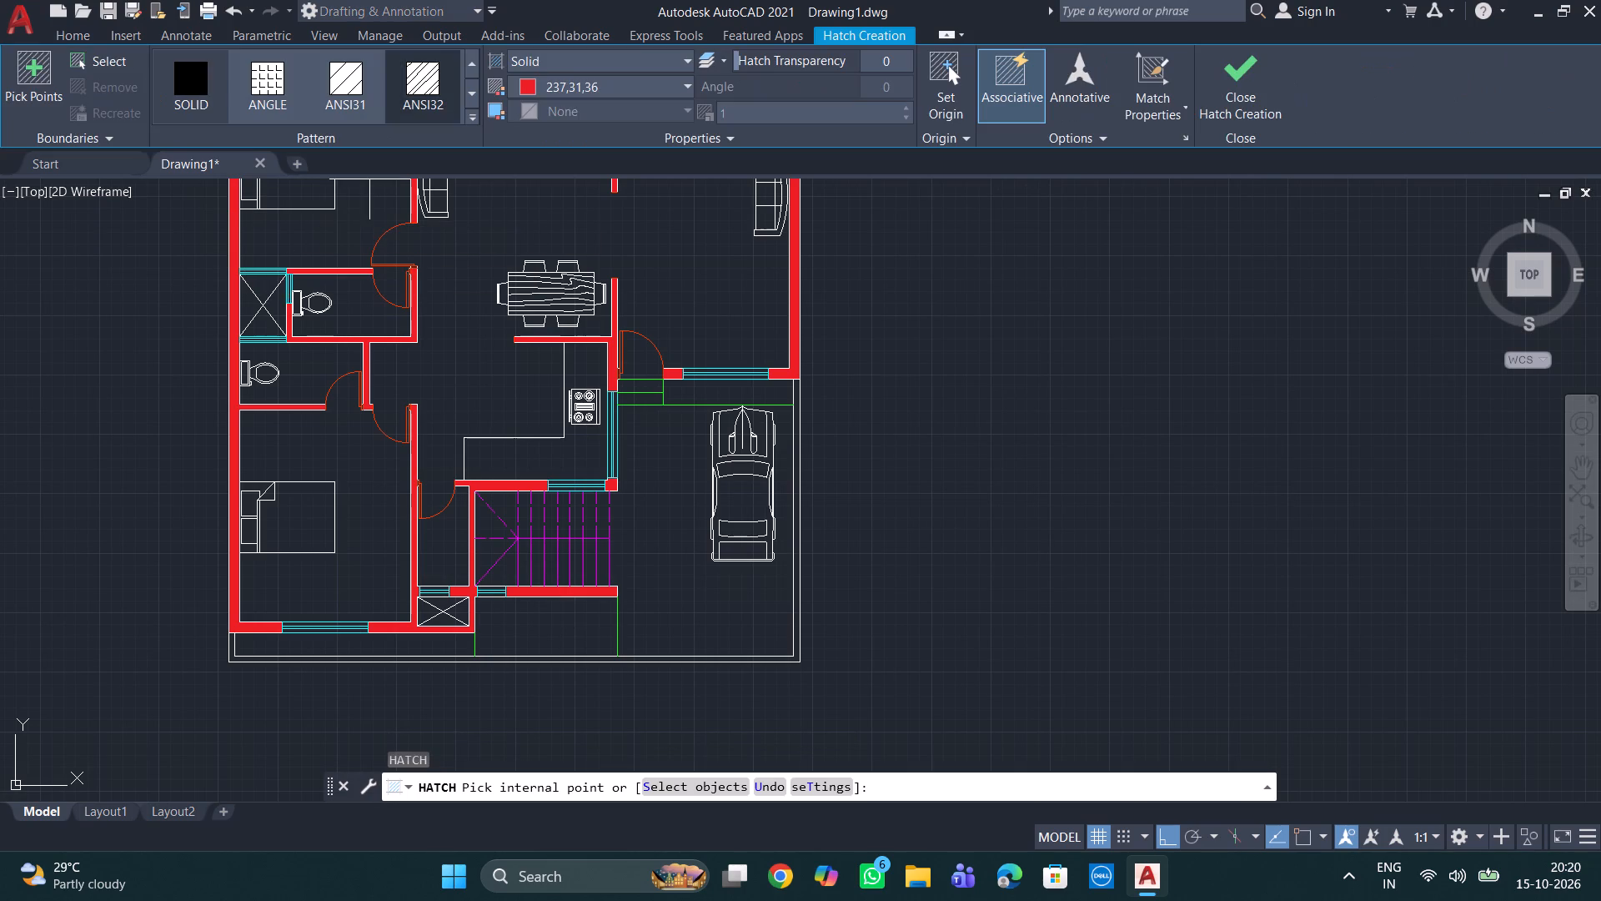
pyautogui.click(479, 122)
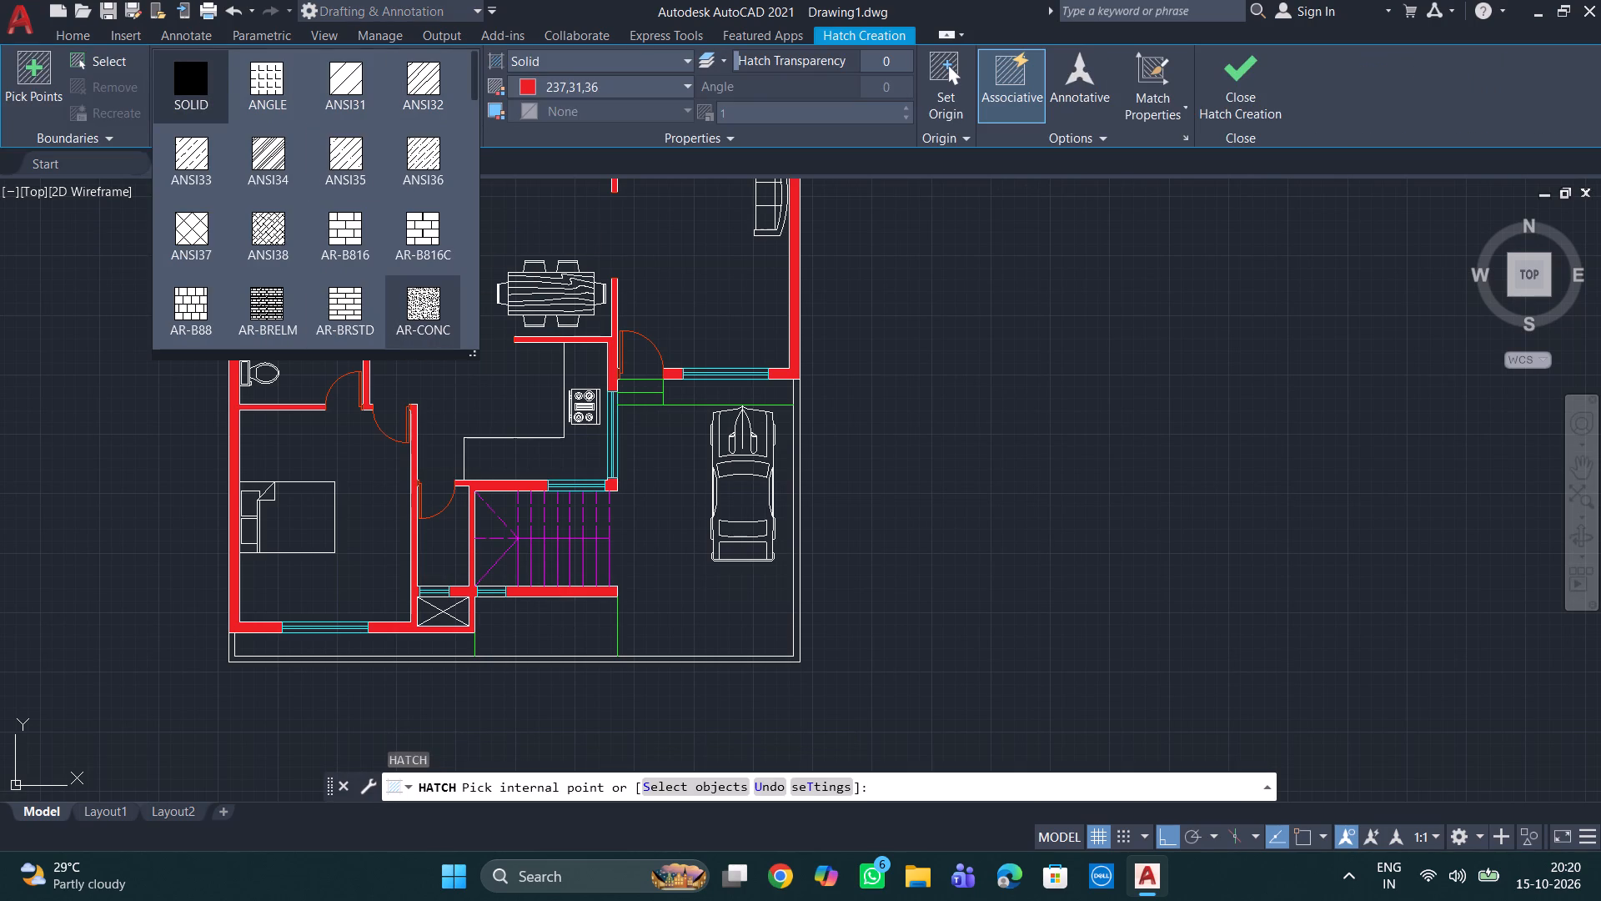
pyautogui.scroll(-1, 416, 306)
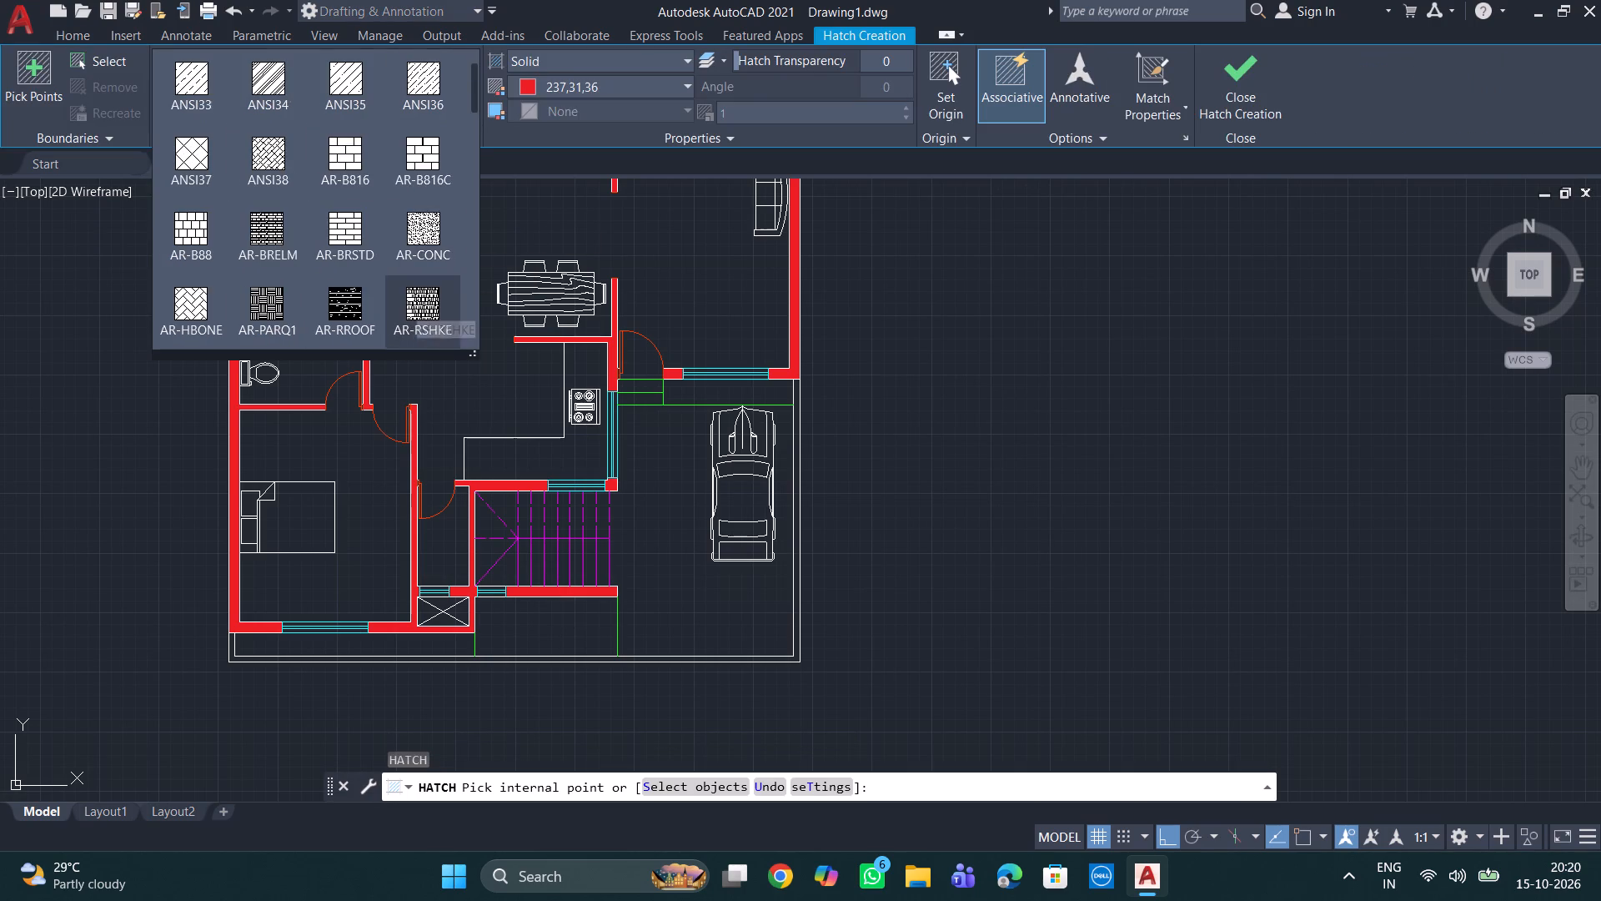
pyautogui.scroll(-2, 416, 306)
pyautogui.scroll(1, 416, 306)
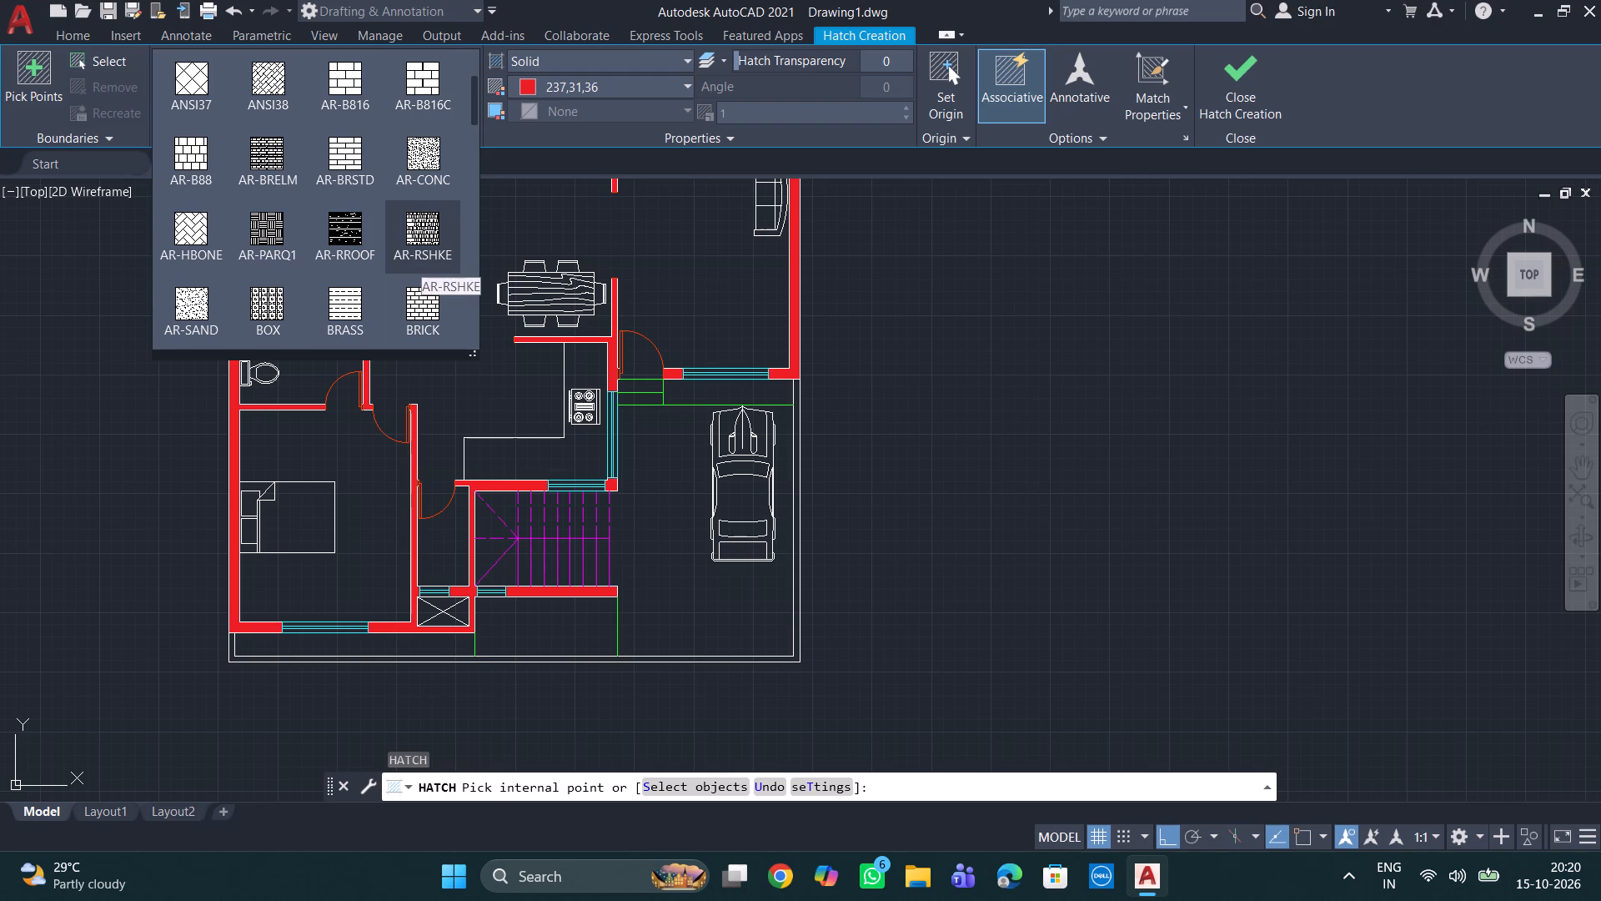
pyautogui.click(422, 253)
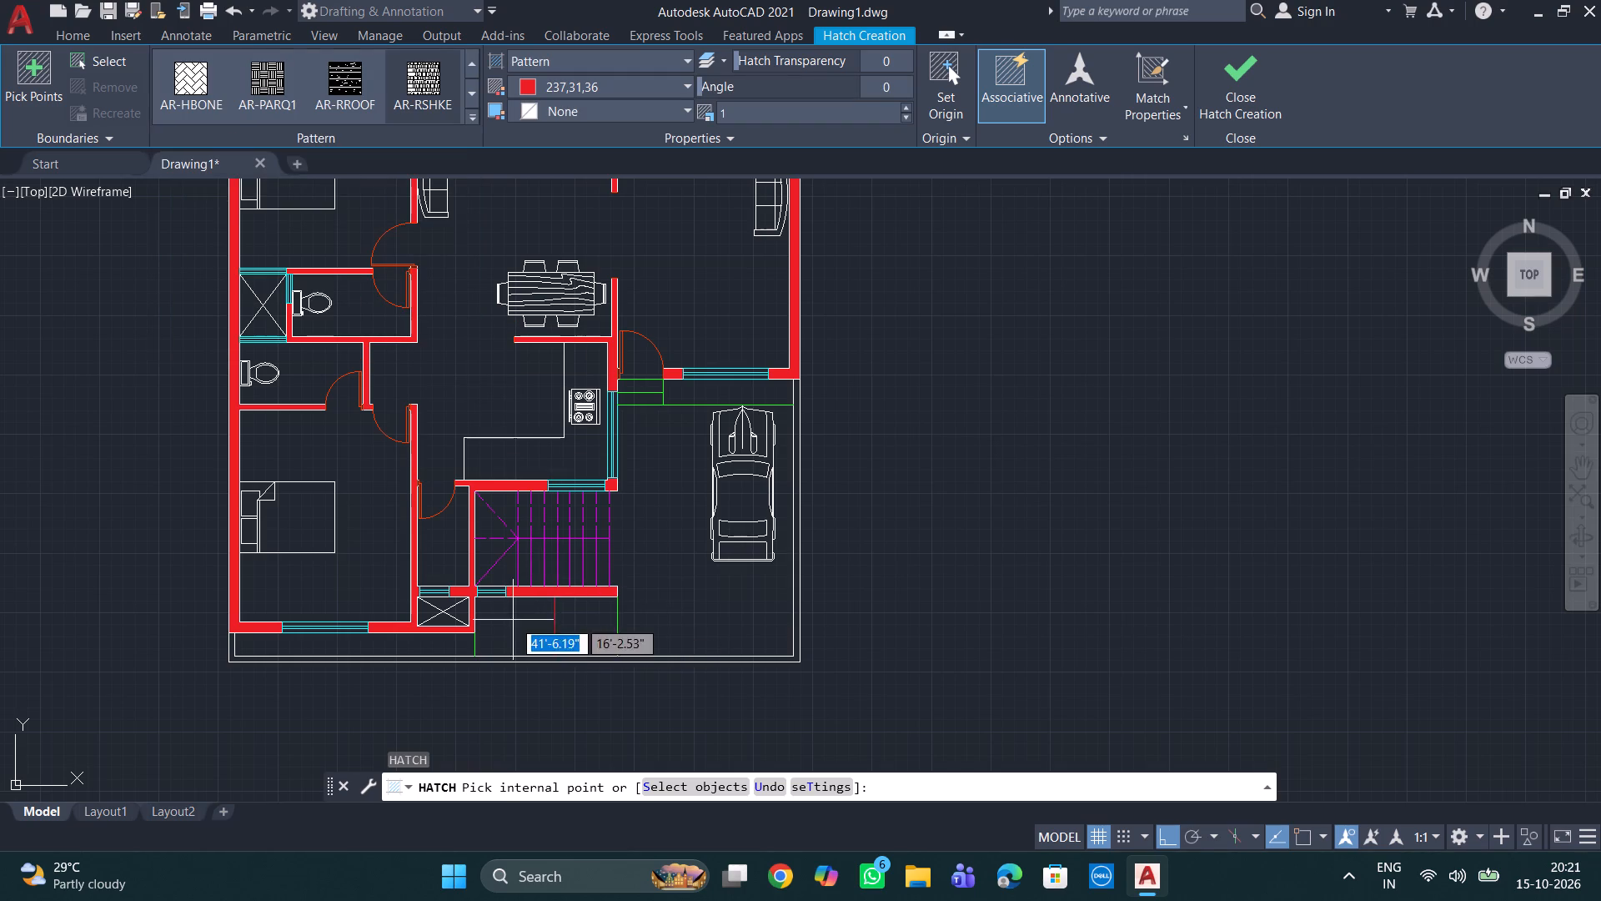
pyautogui.scroll(3, 533, 634)
pyautogui.scroll(-2, 558, 627)
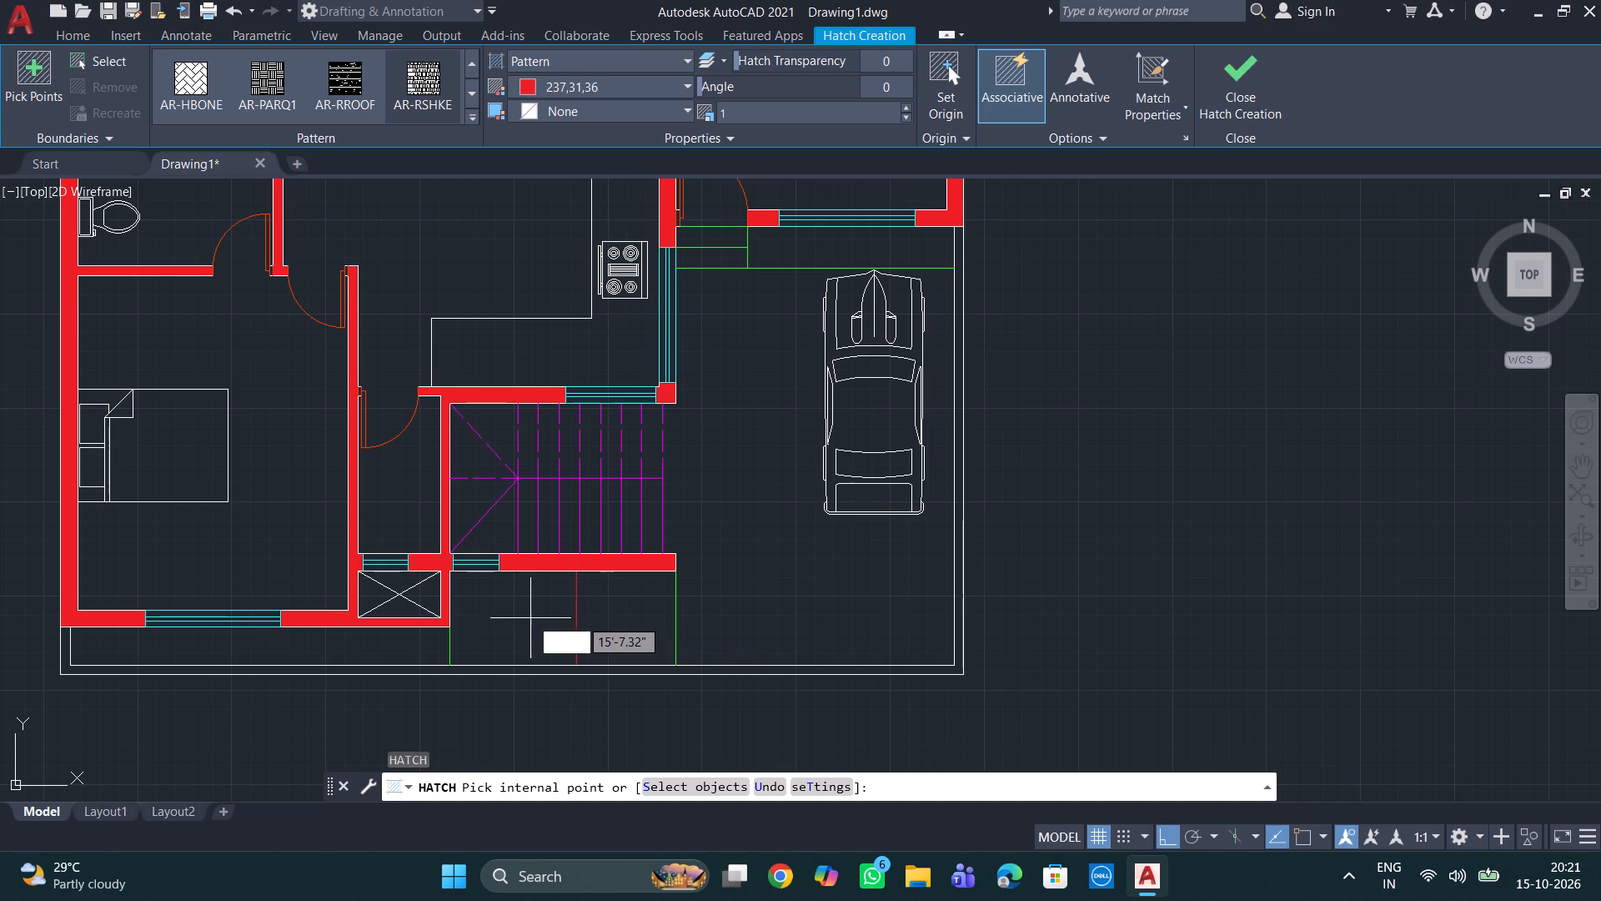
pyautogui.click(424, 78)
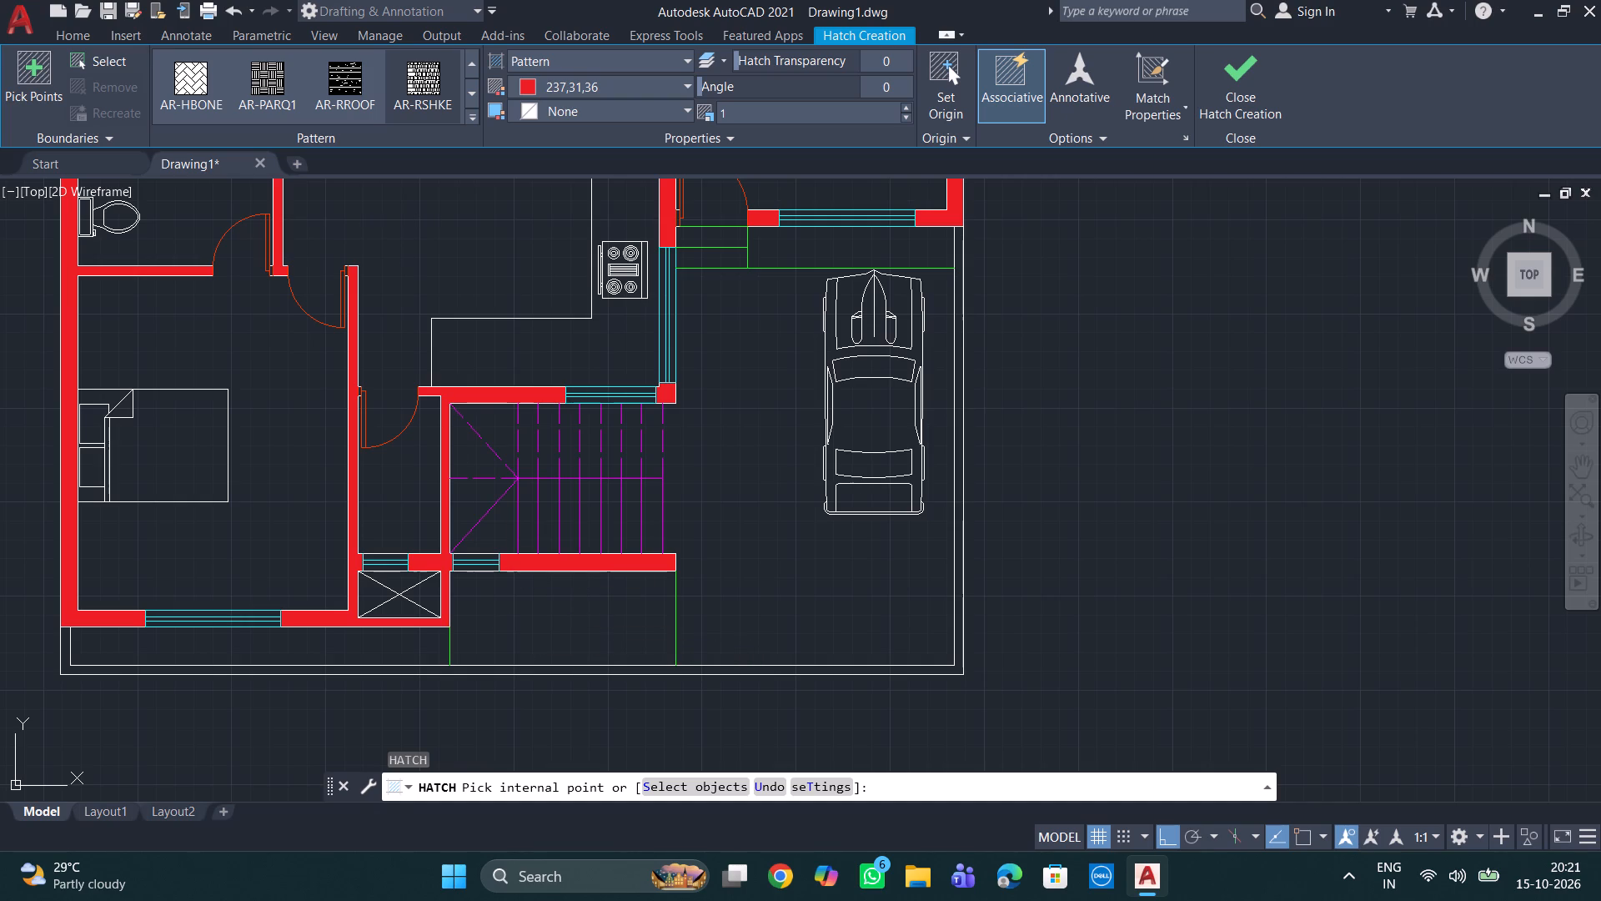
pyautogui.click(420, 81)
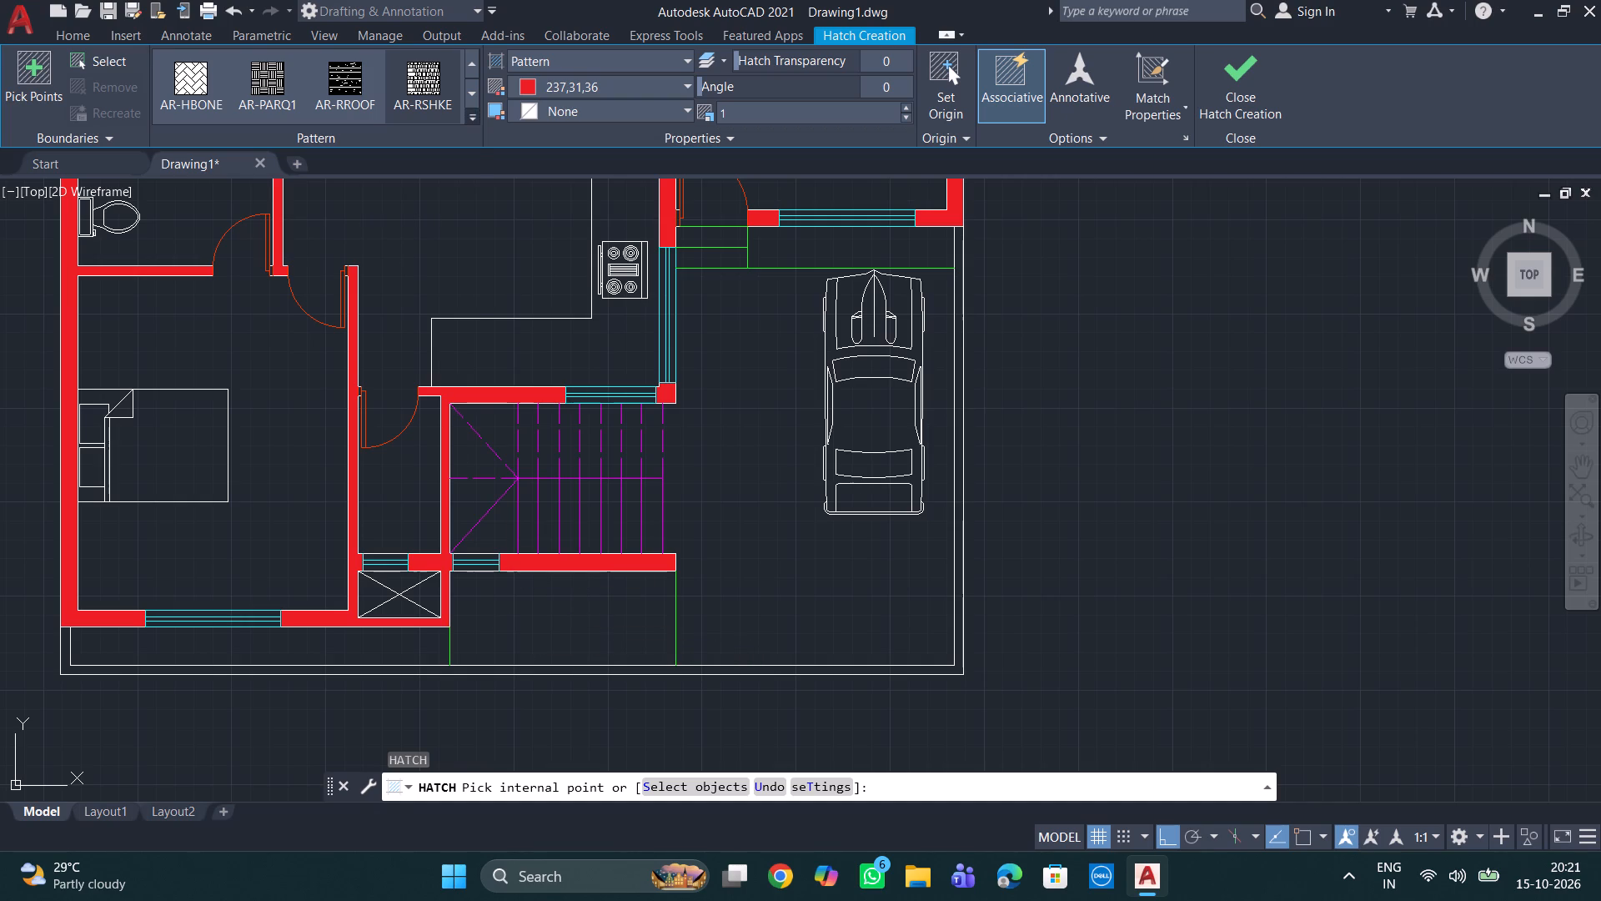
pyautogui.click(467, 112)
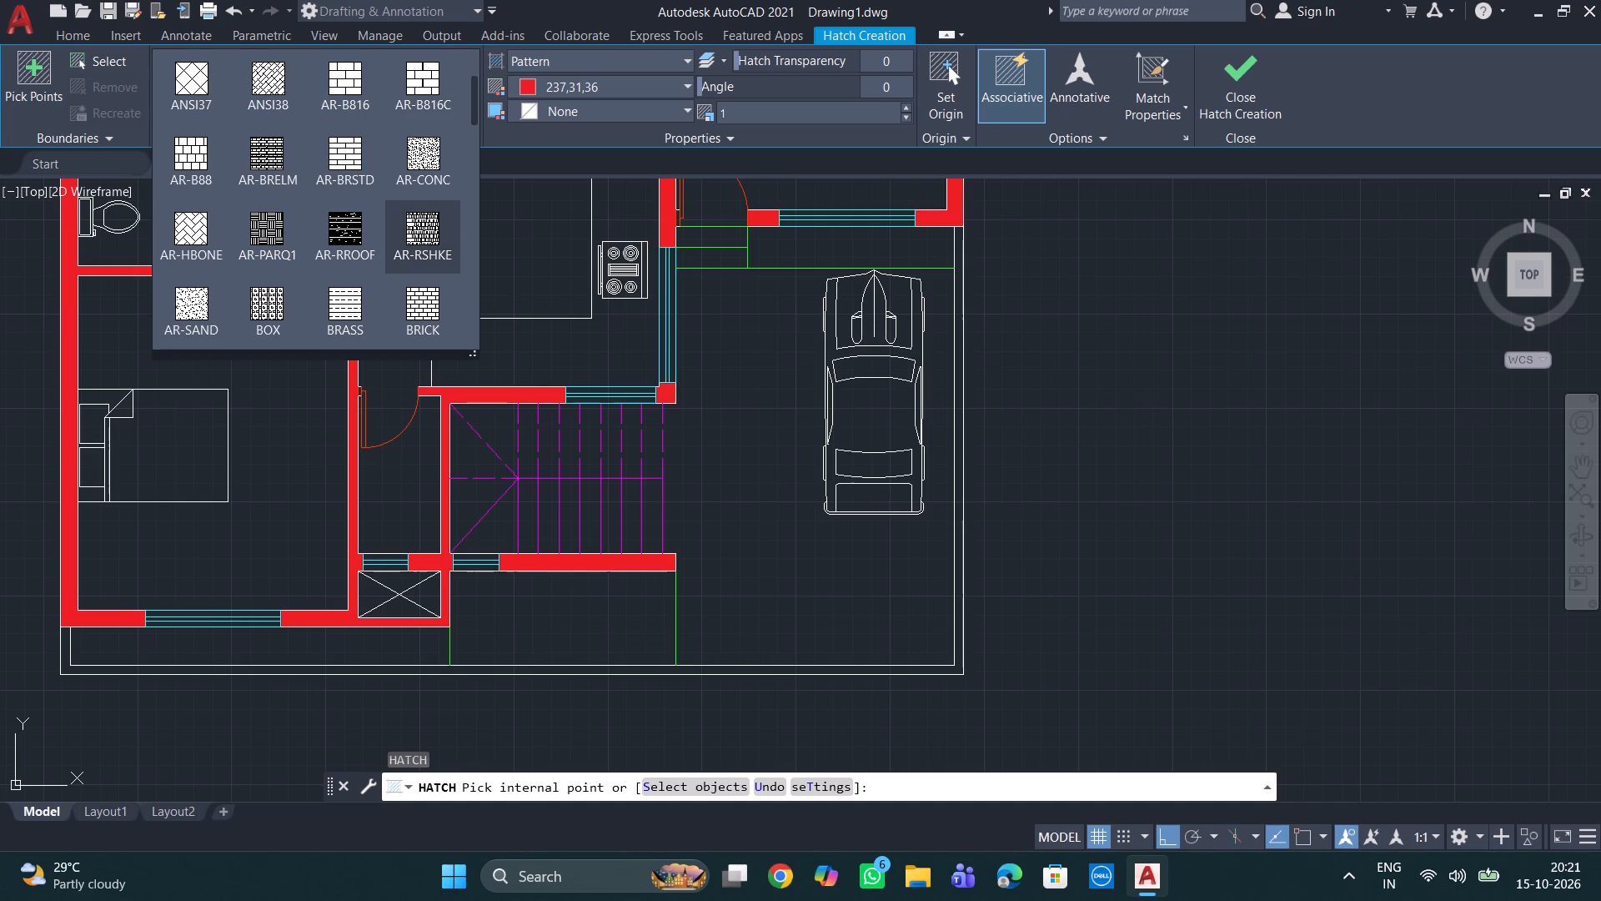
pyautogui.click(270, 309)
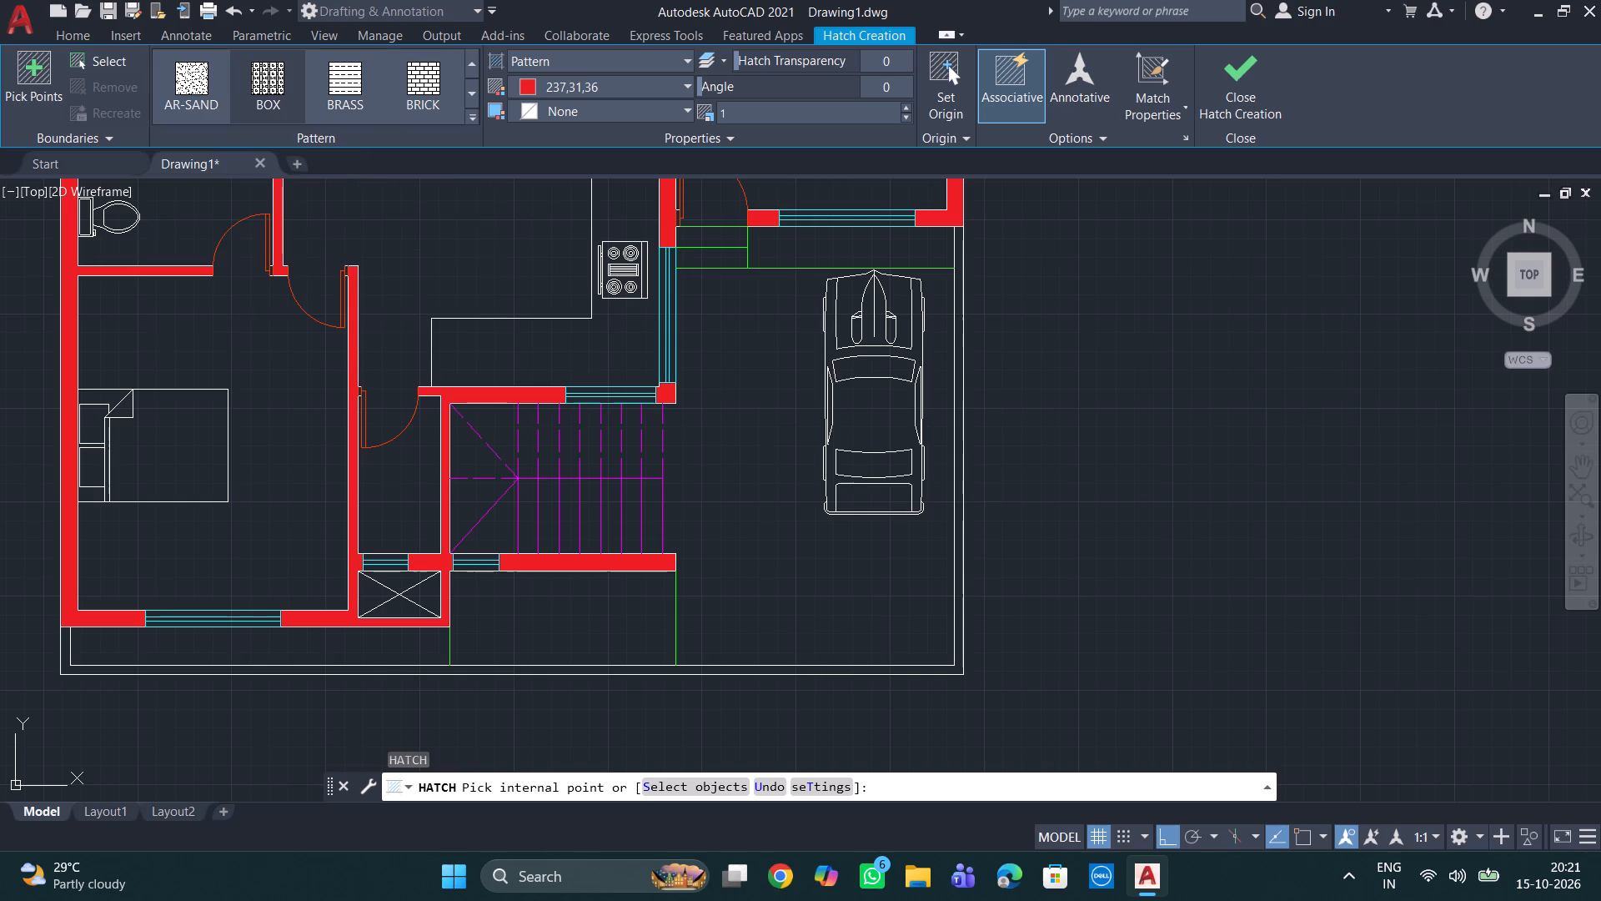
pyautogui.click(584, 80)
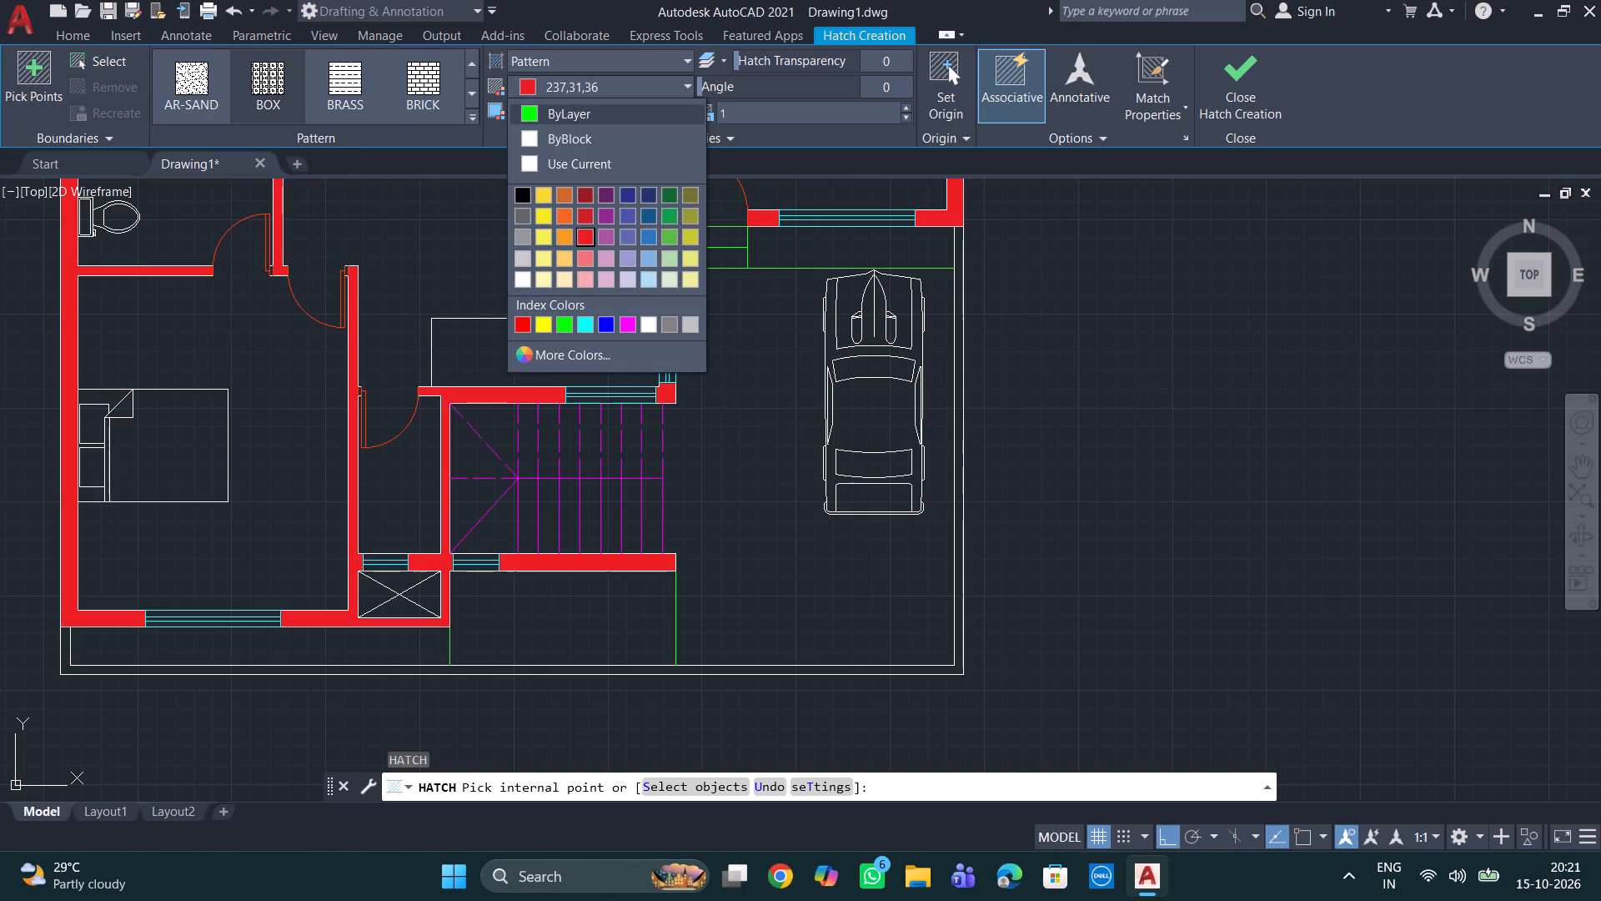
pyautogui.click(532, 113)
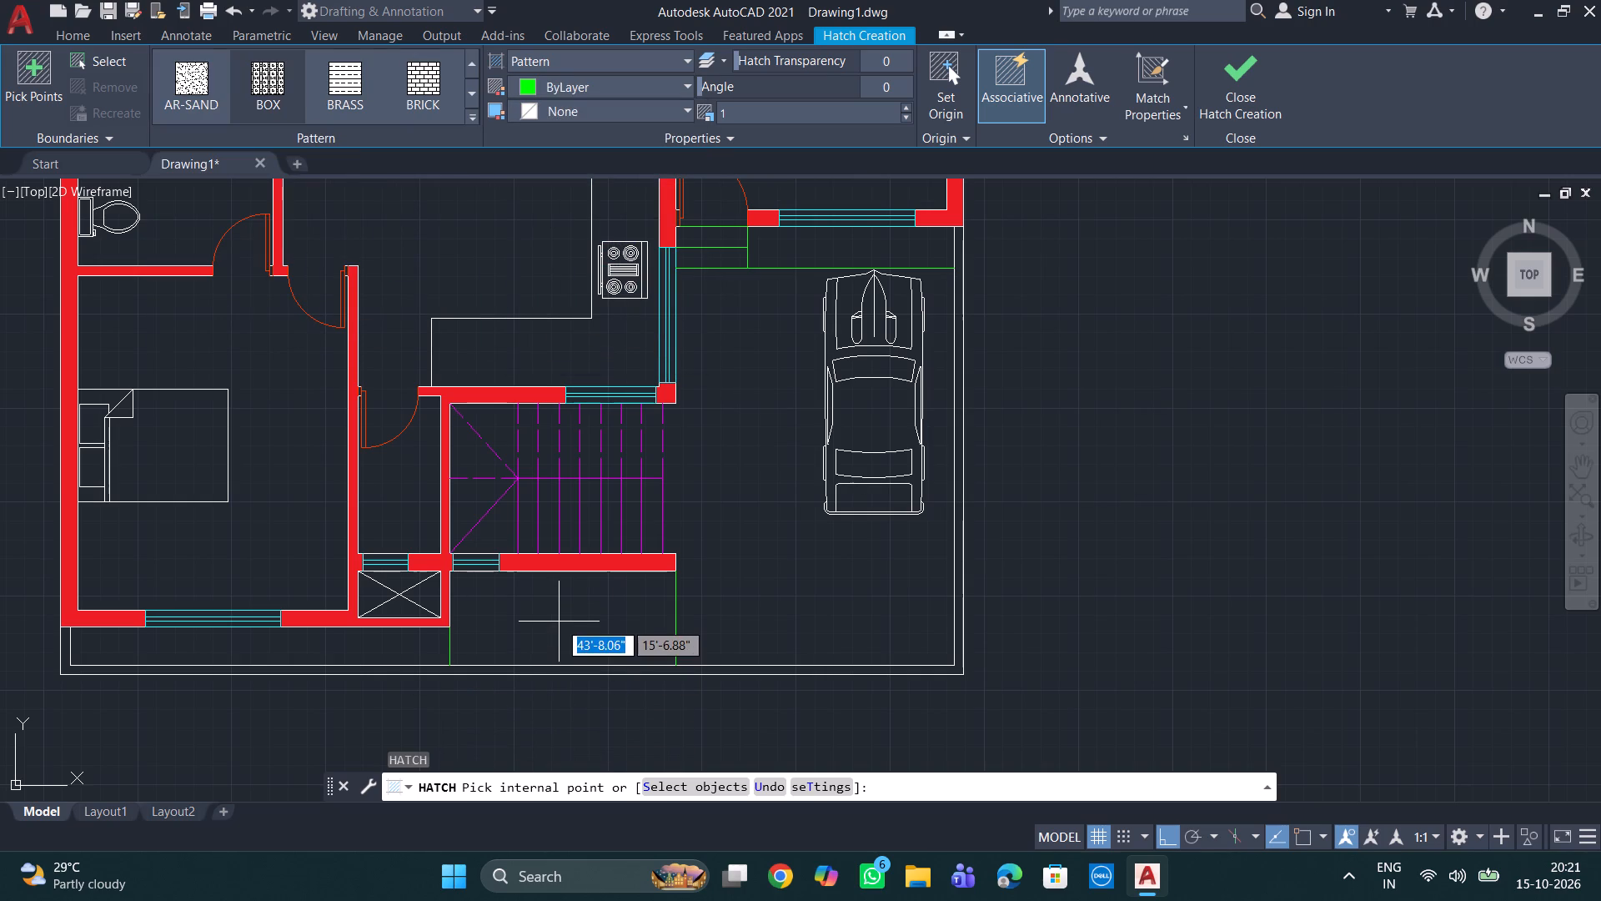
pyautogui.click(559, 622)
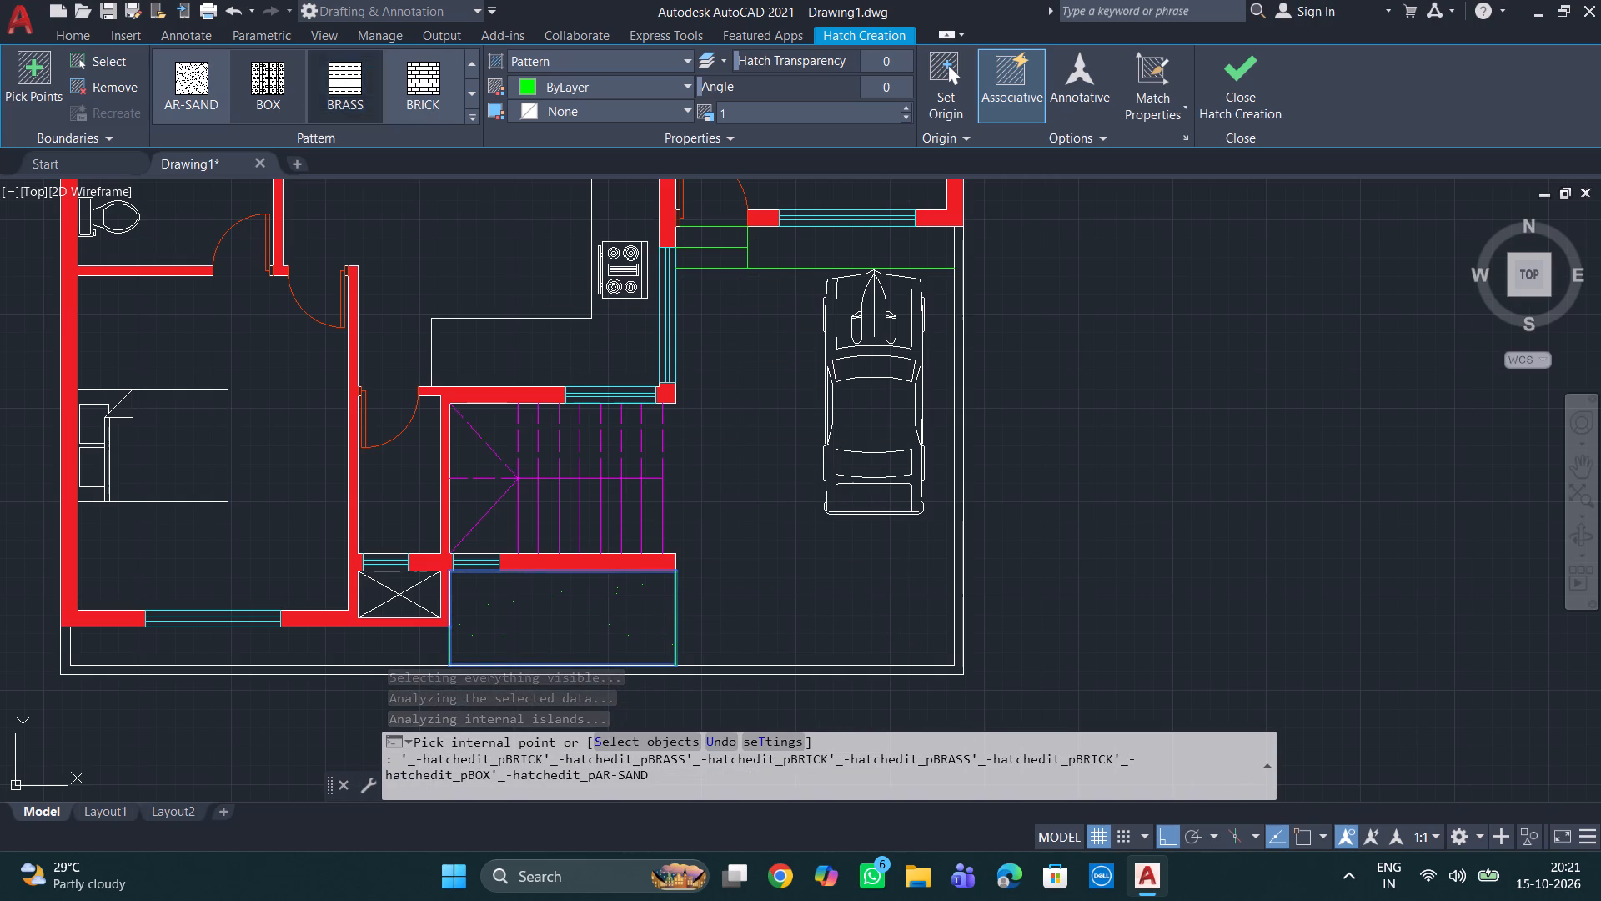
# Change the pattern of the hatch south of the staircase to GOST_GLASS.
pyautogui.click(468, 113)
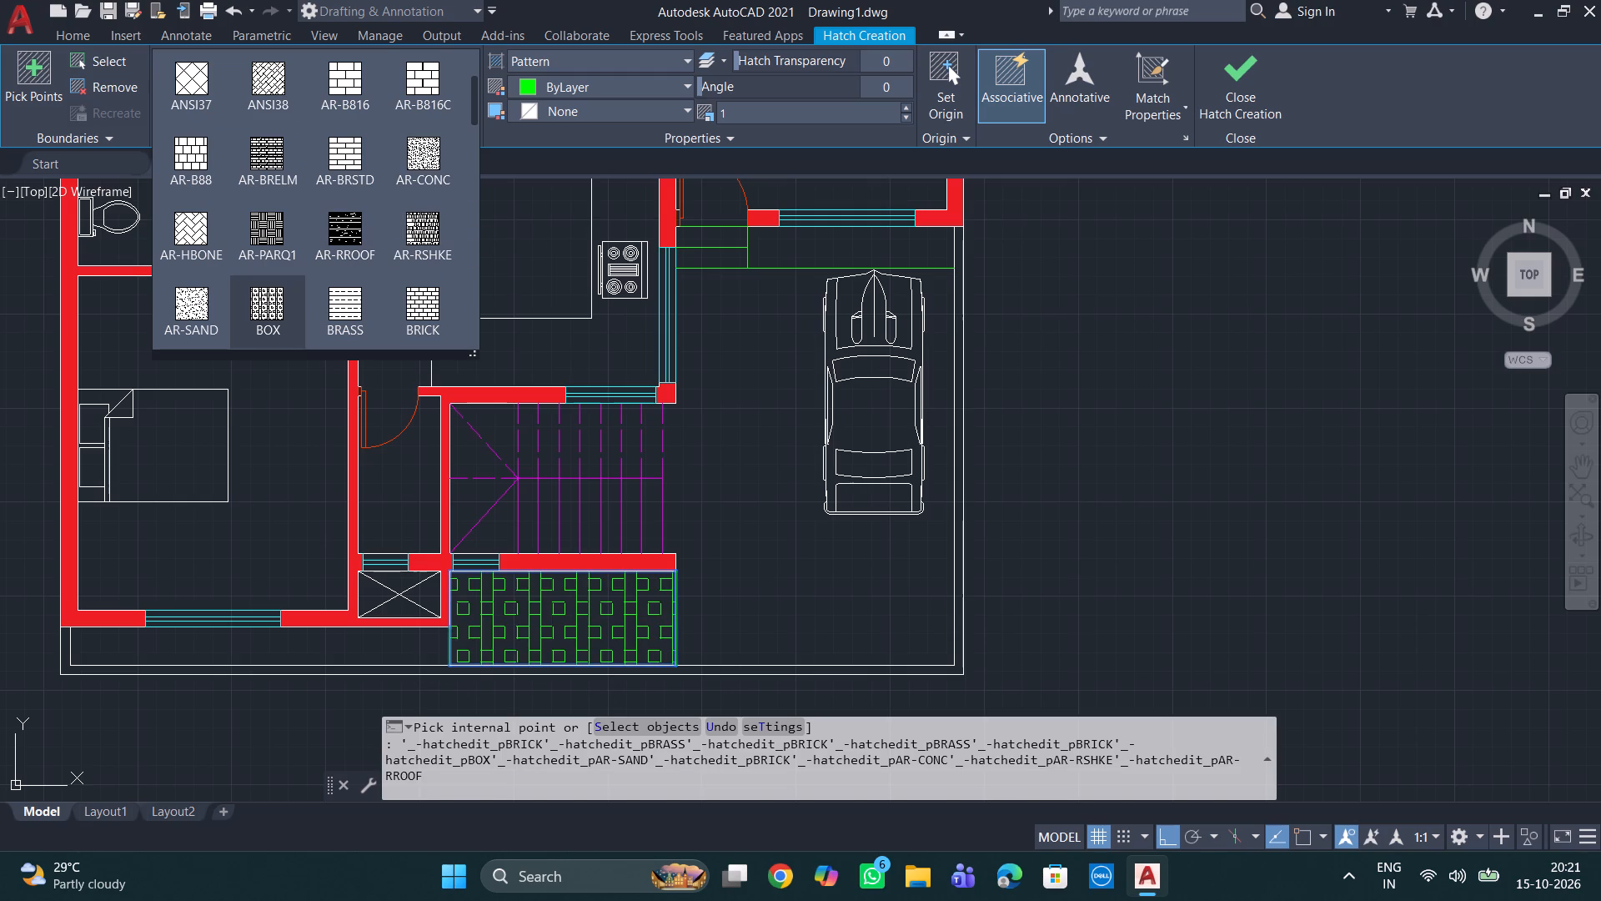
pyautogui.scroll(-2, 294, 294)
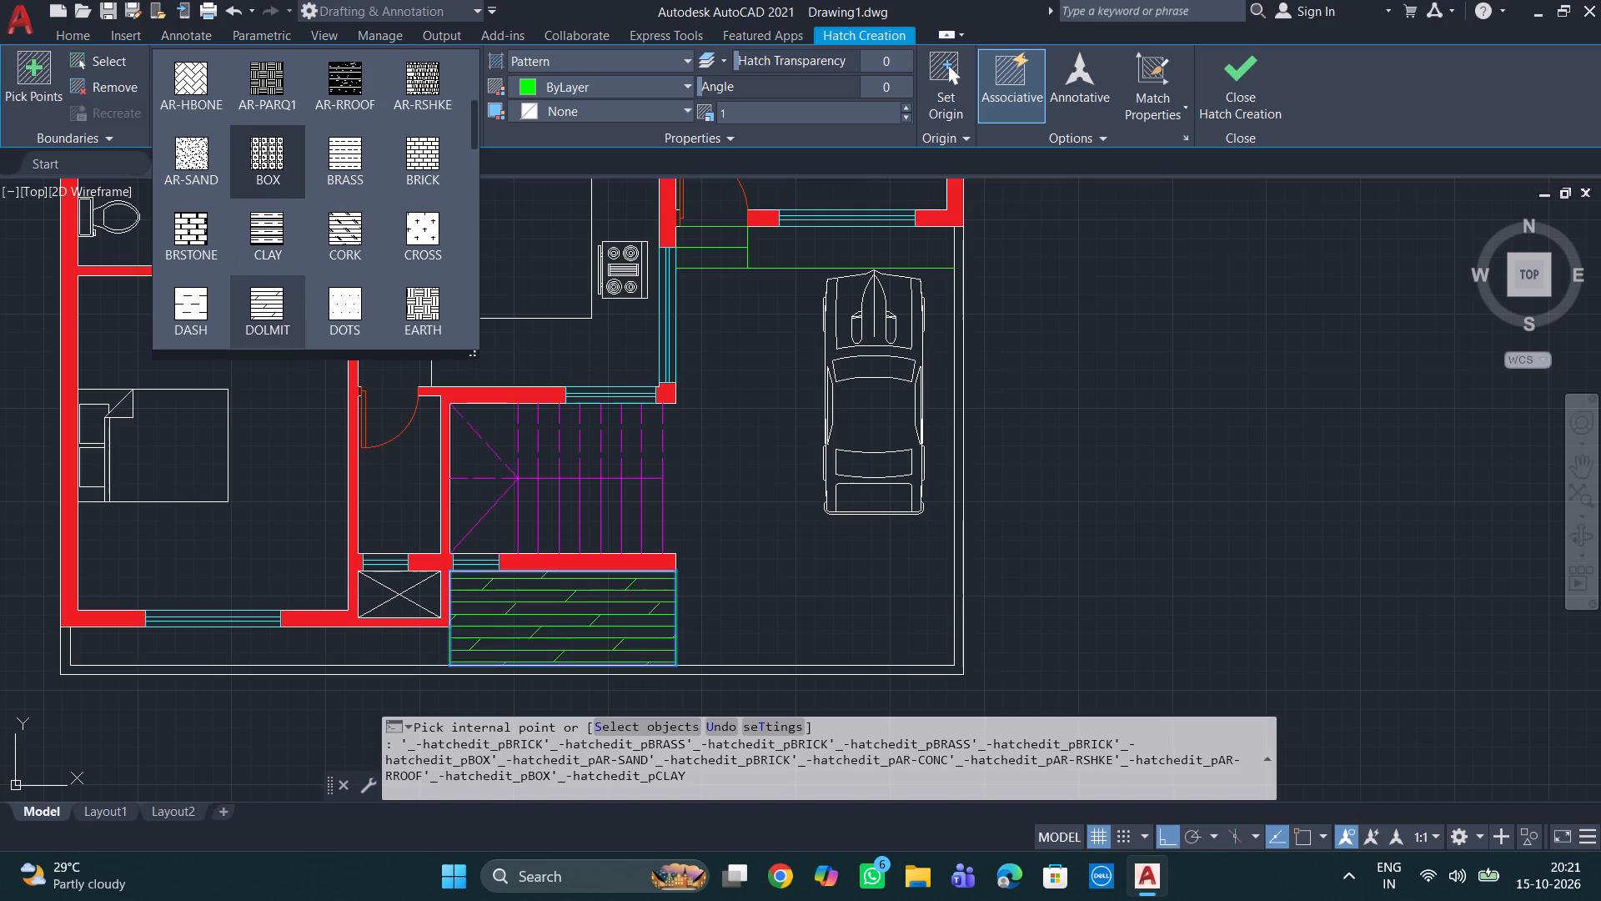
pyautogui.scroll(-1, 294, 289)
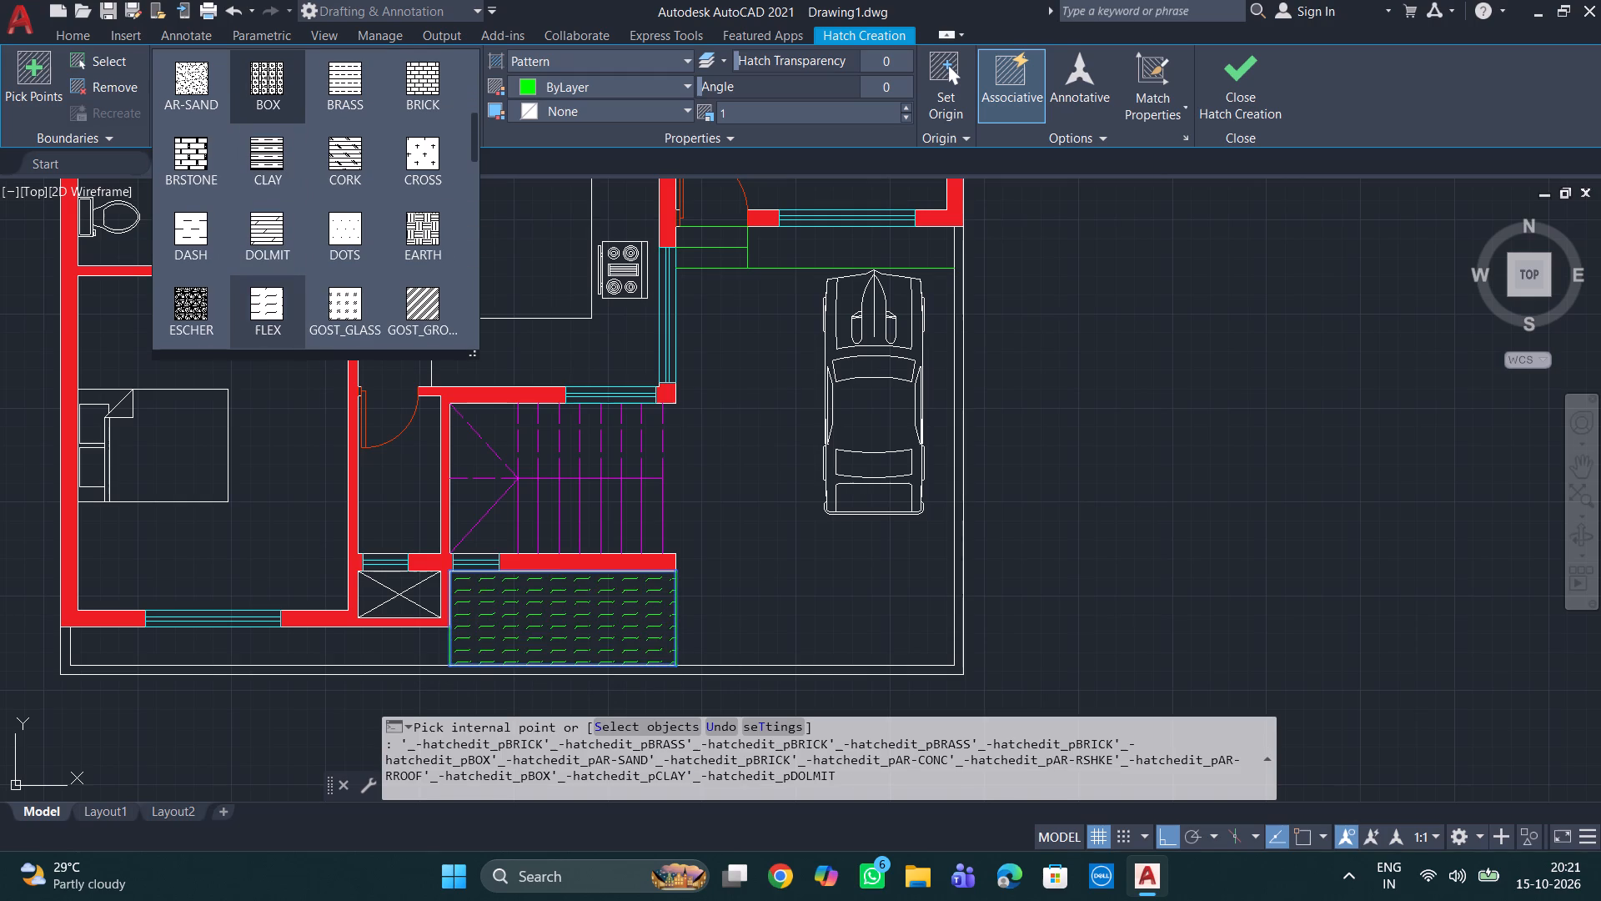
pyautogui.click(347, 306)
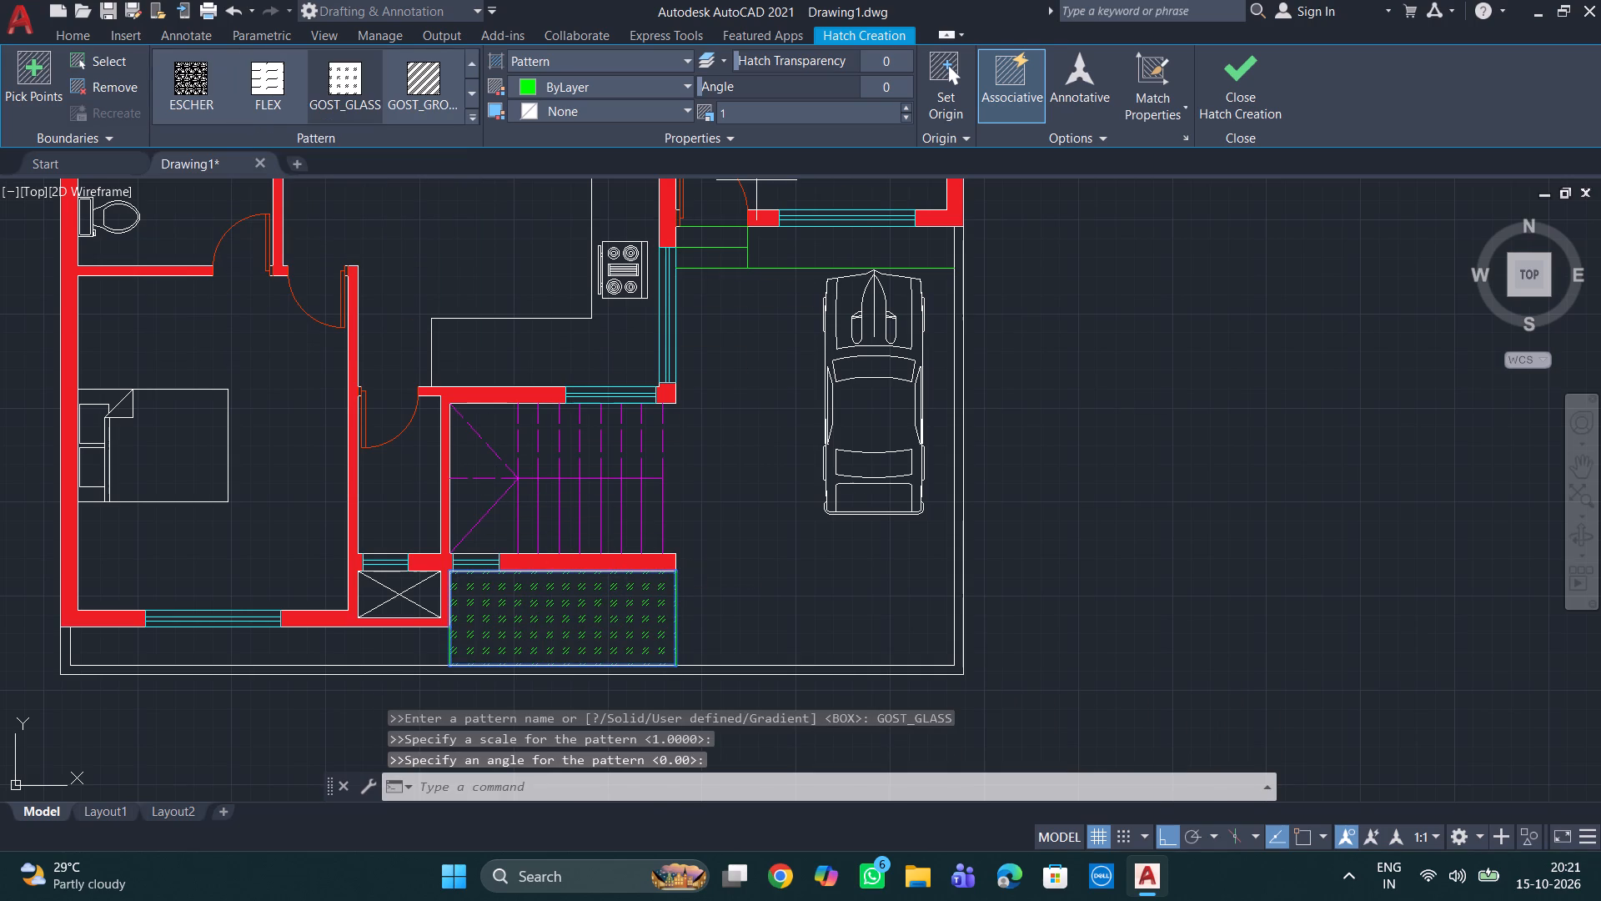
# Reduce the GOST_GLASS hatch scale to about 0.28 for a denser texture and finish the hatch.
pyautogui.click(905, 113)
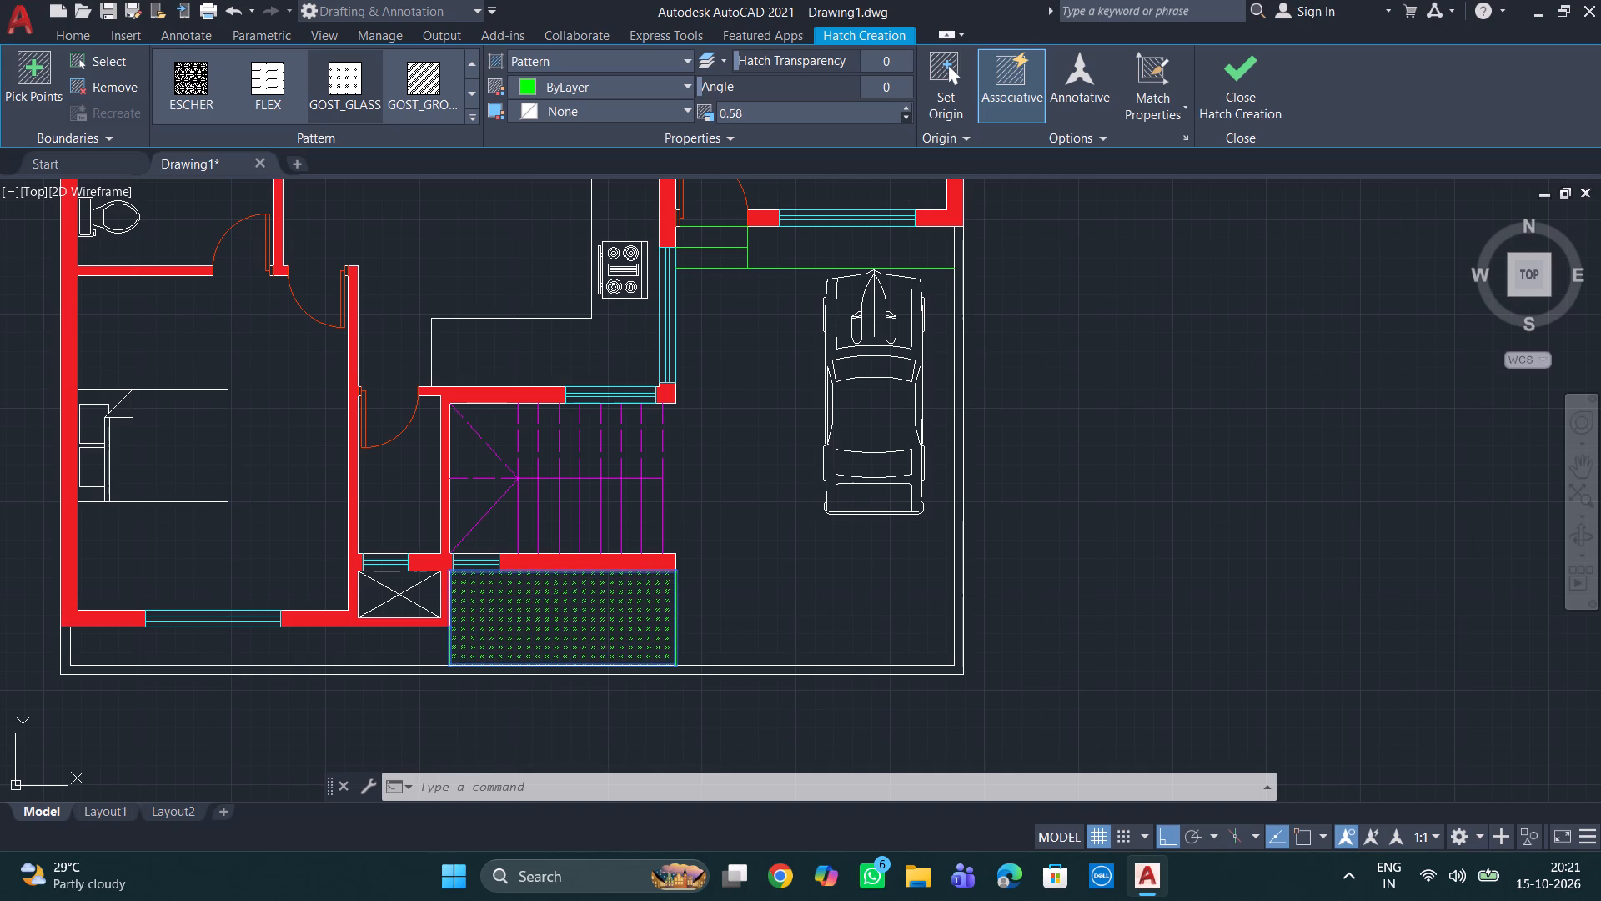
pyautogui.click(905, 113)
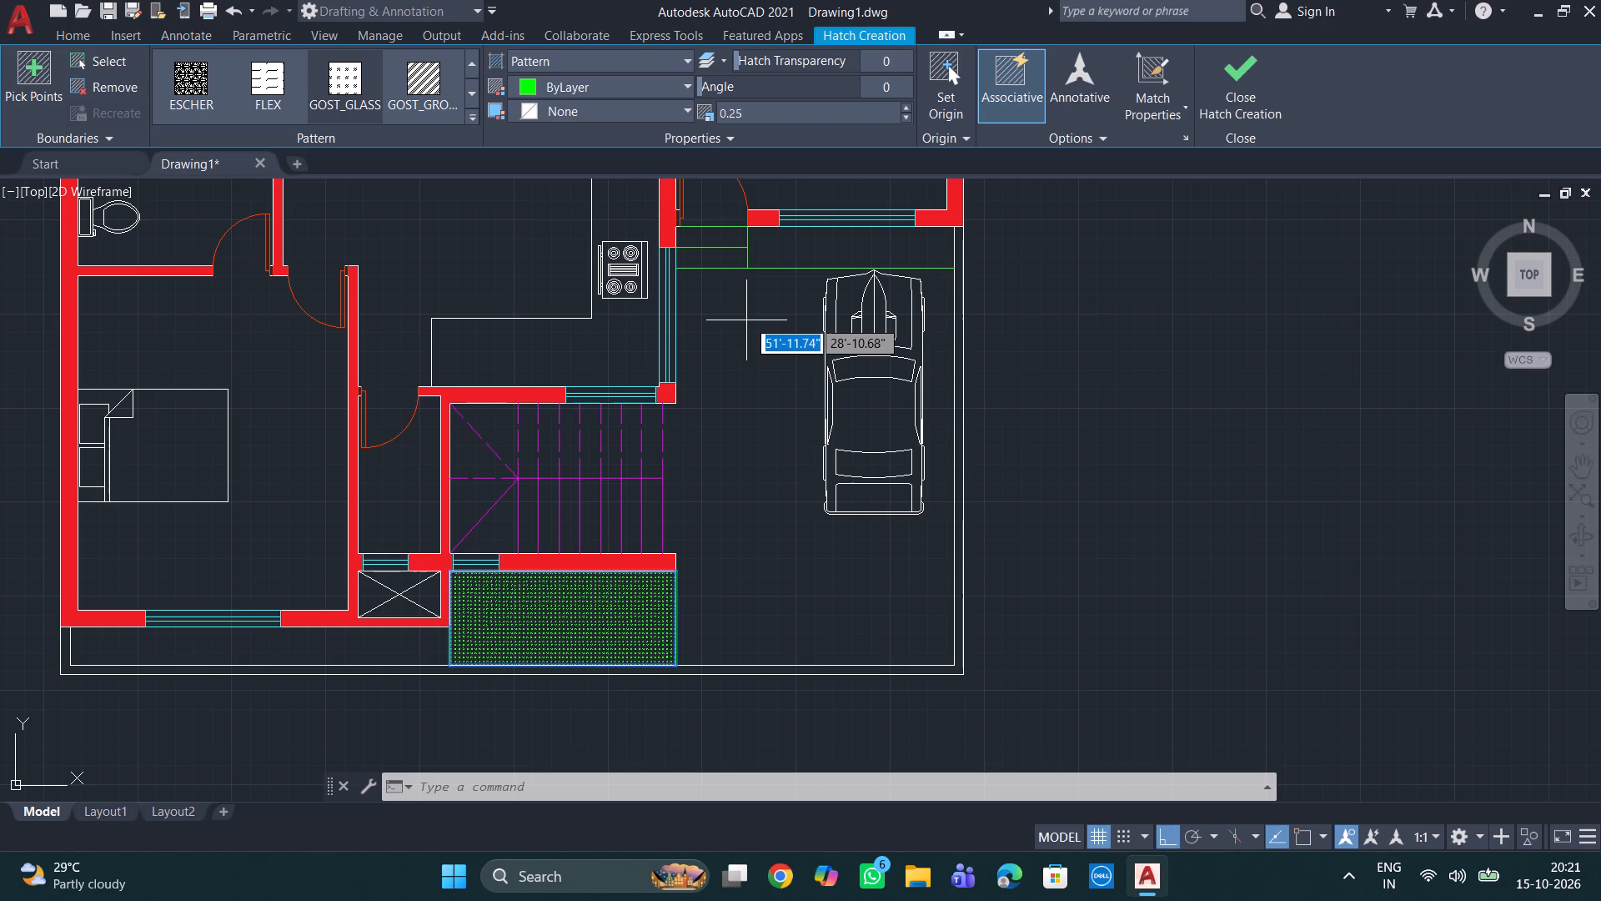
pyautogui.tripleClick(908, 105)
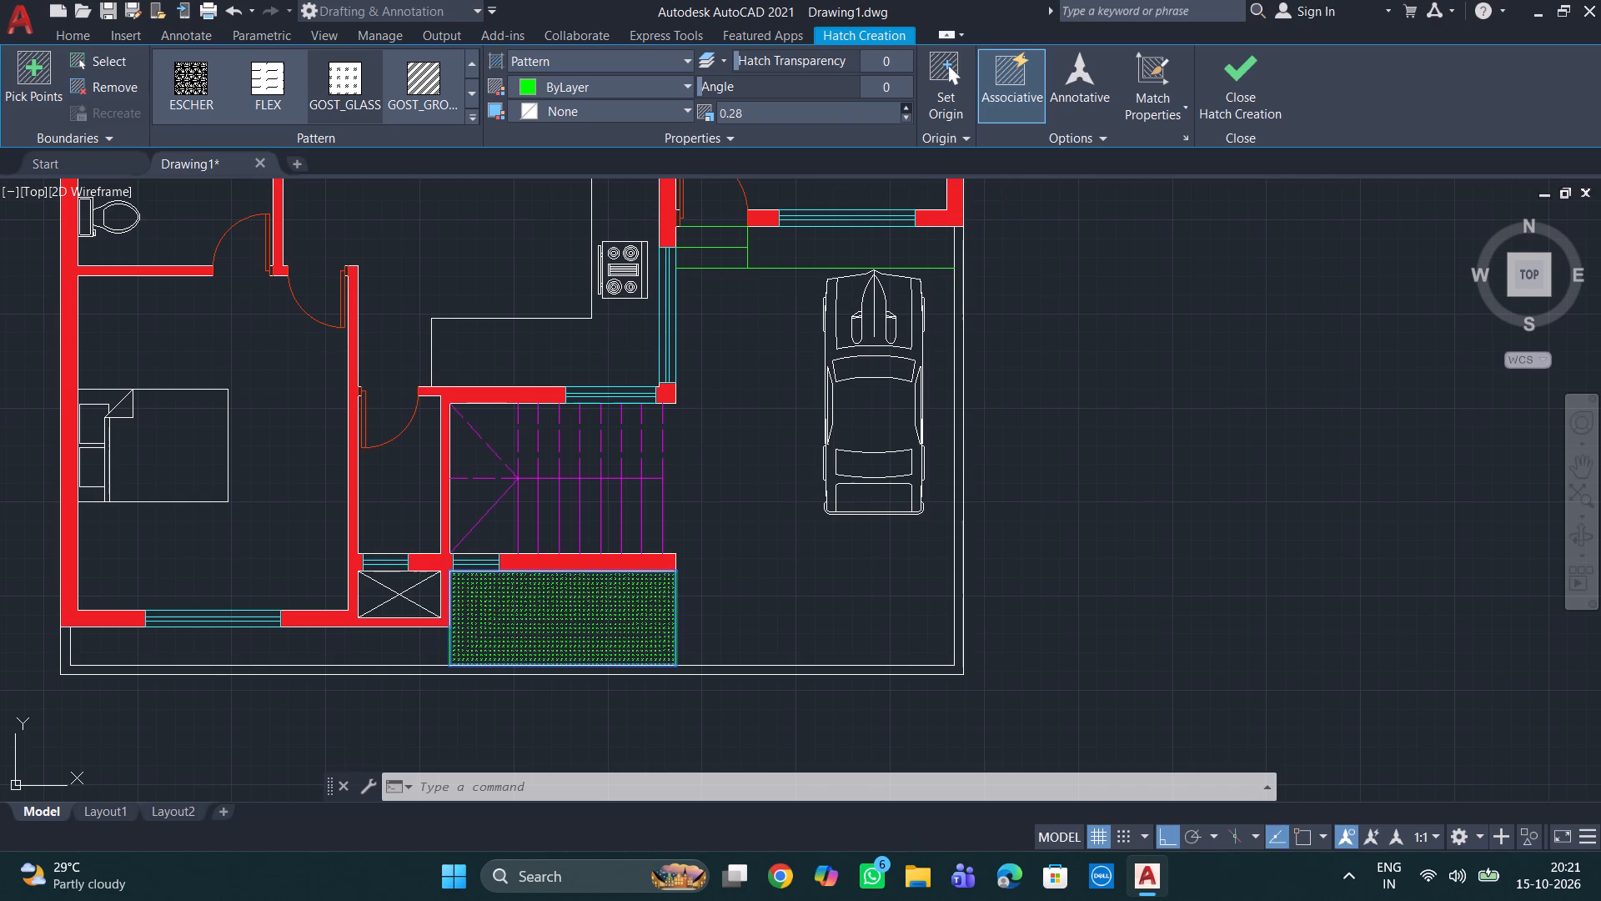
pyautogui.click(908, 106)
pyautogui.click(1231, 93)
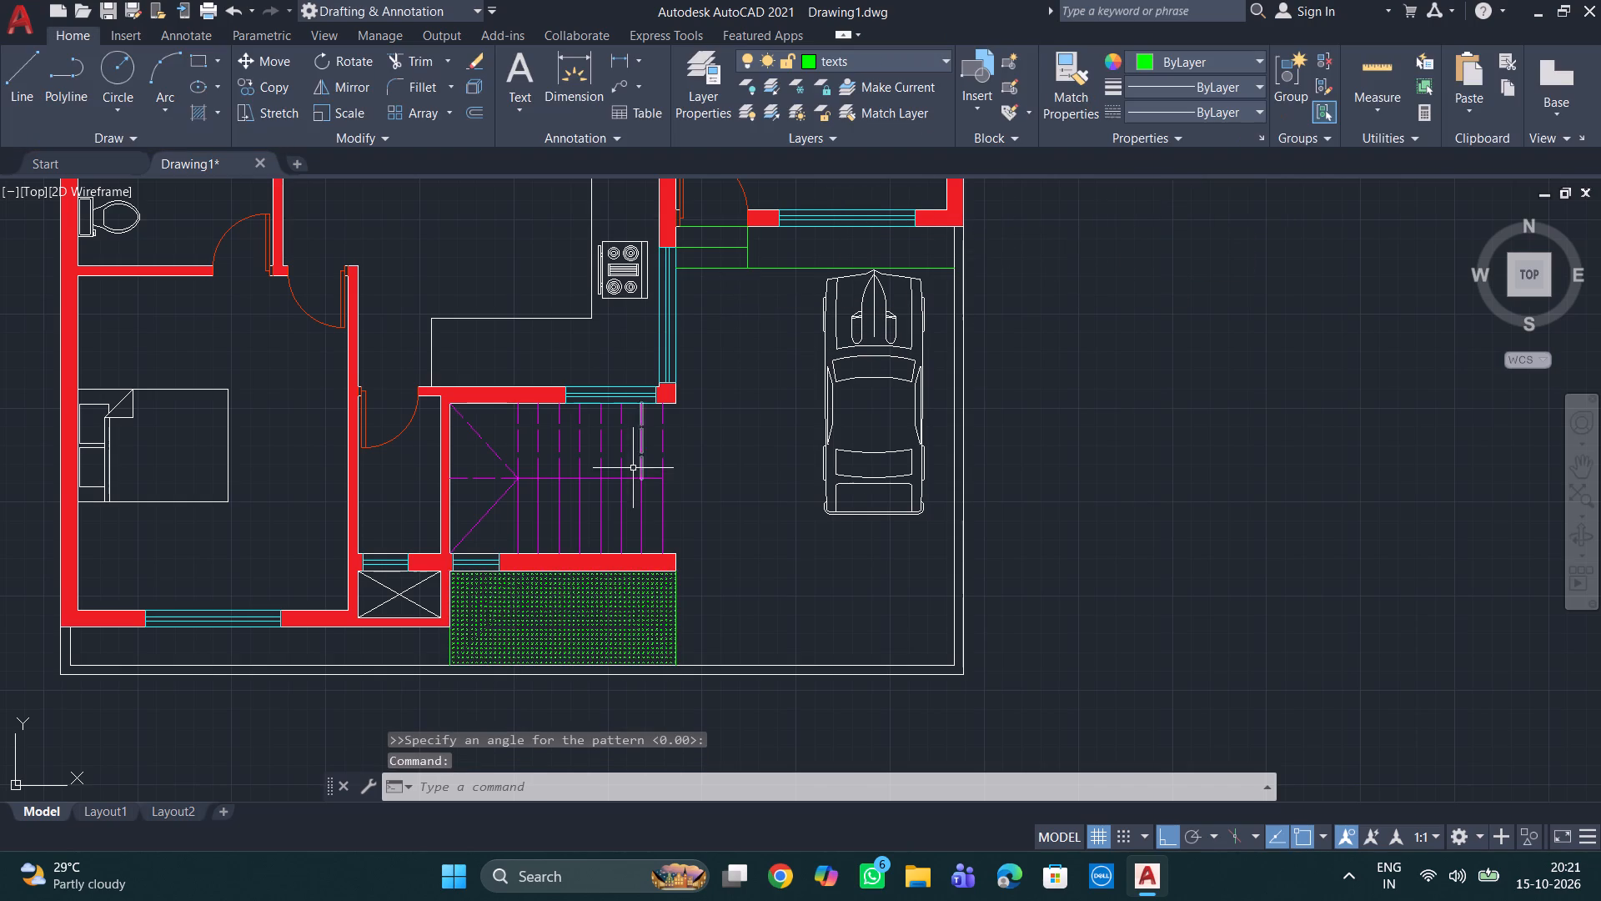
# On the inner walls layer, draw a horizontal line from the boundary's inner west face midpoint to the hatched area's west edge.
pyautogui.scroll(-2, 633, 468)
pyautogui.scroll(1, 644, 530)
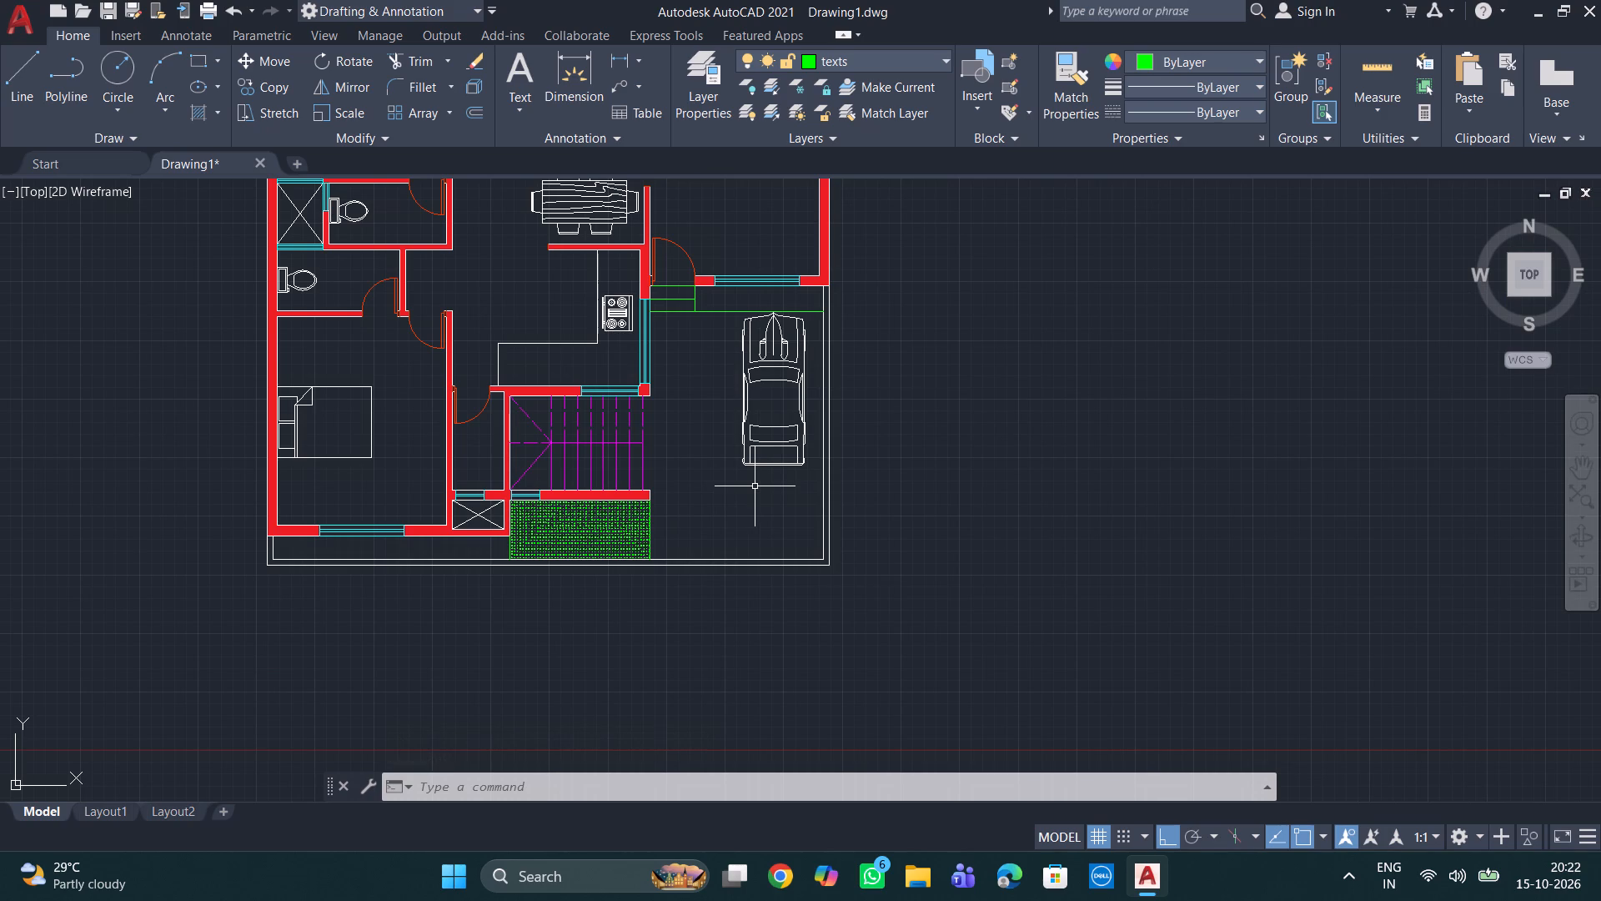
pyautogui.scroll(2, 447, 540)
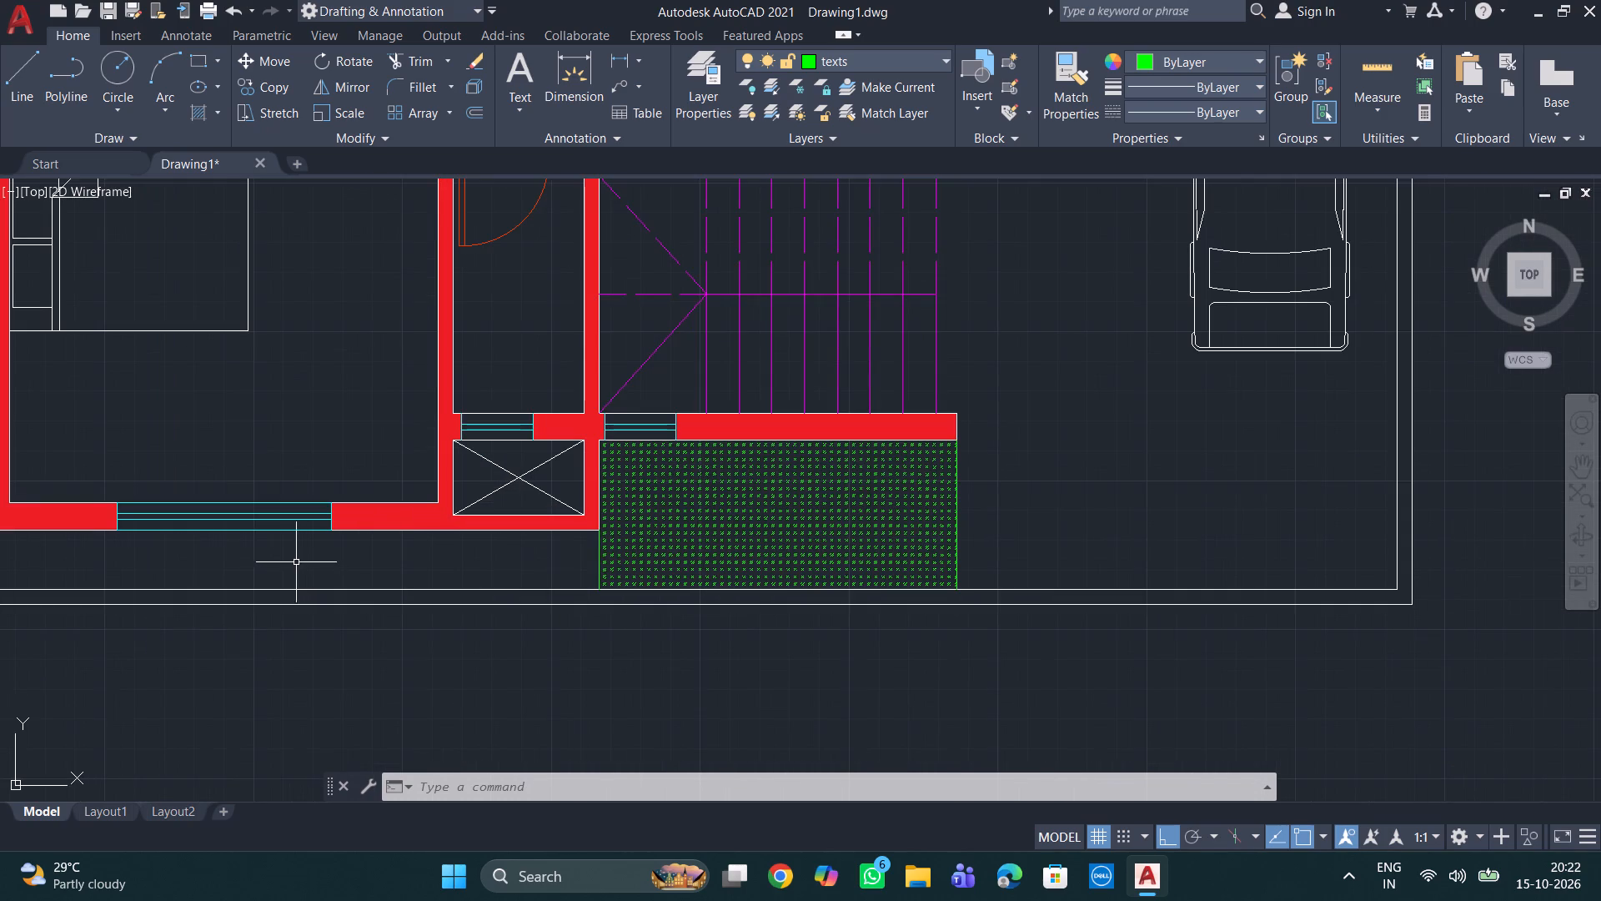
pyautogui.moveTo(233, 453); pyautogui.dragTo(445, 340, button='middle')
pyautogui.scroll(-2, 445, 340)
pyautogui.moveTo(449, 337); pyautogui.dragTo(475, 445, button='middle')
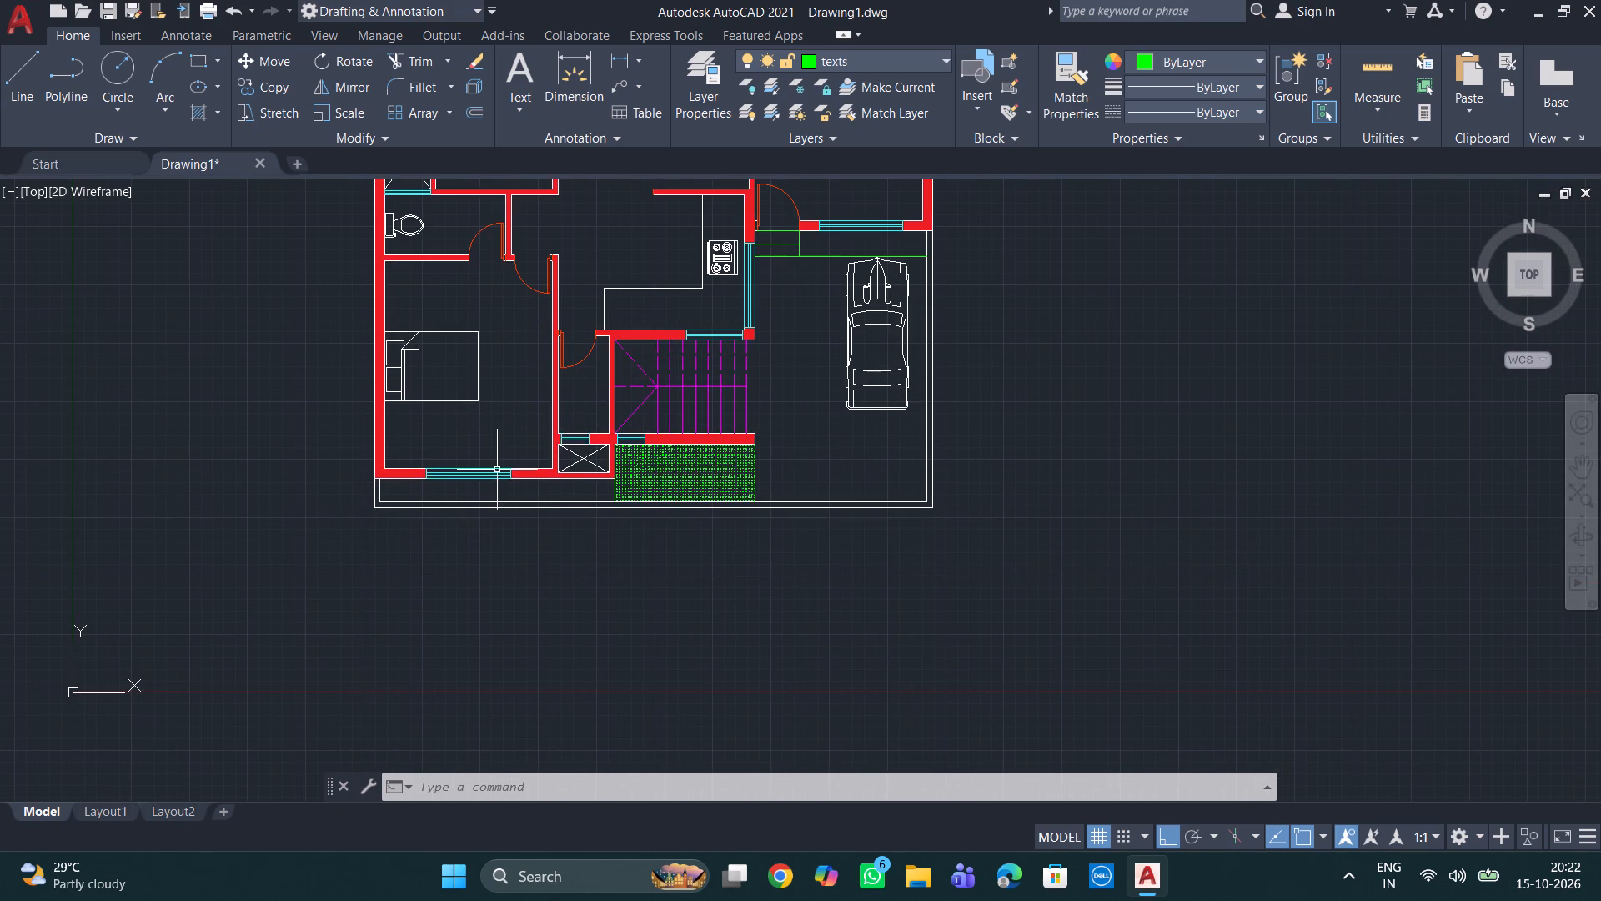
pyautogui.press('l')
pyautogui.press('Return')
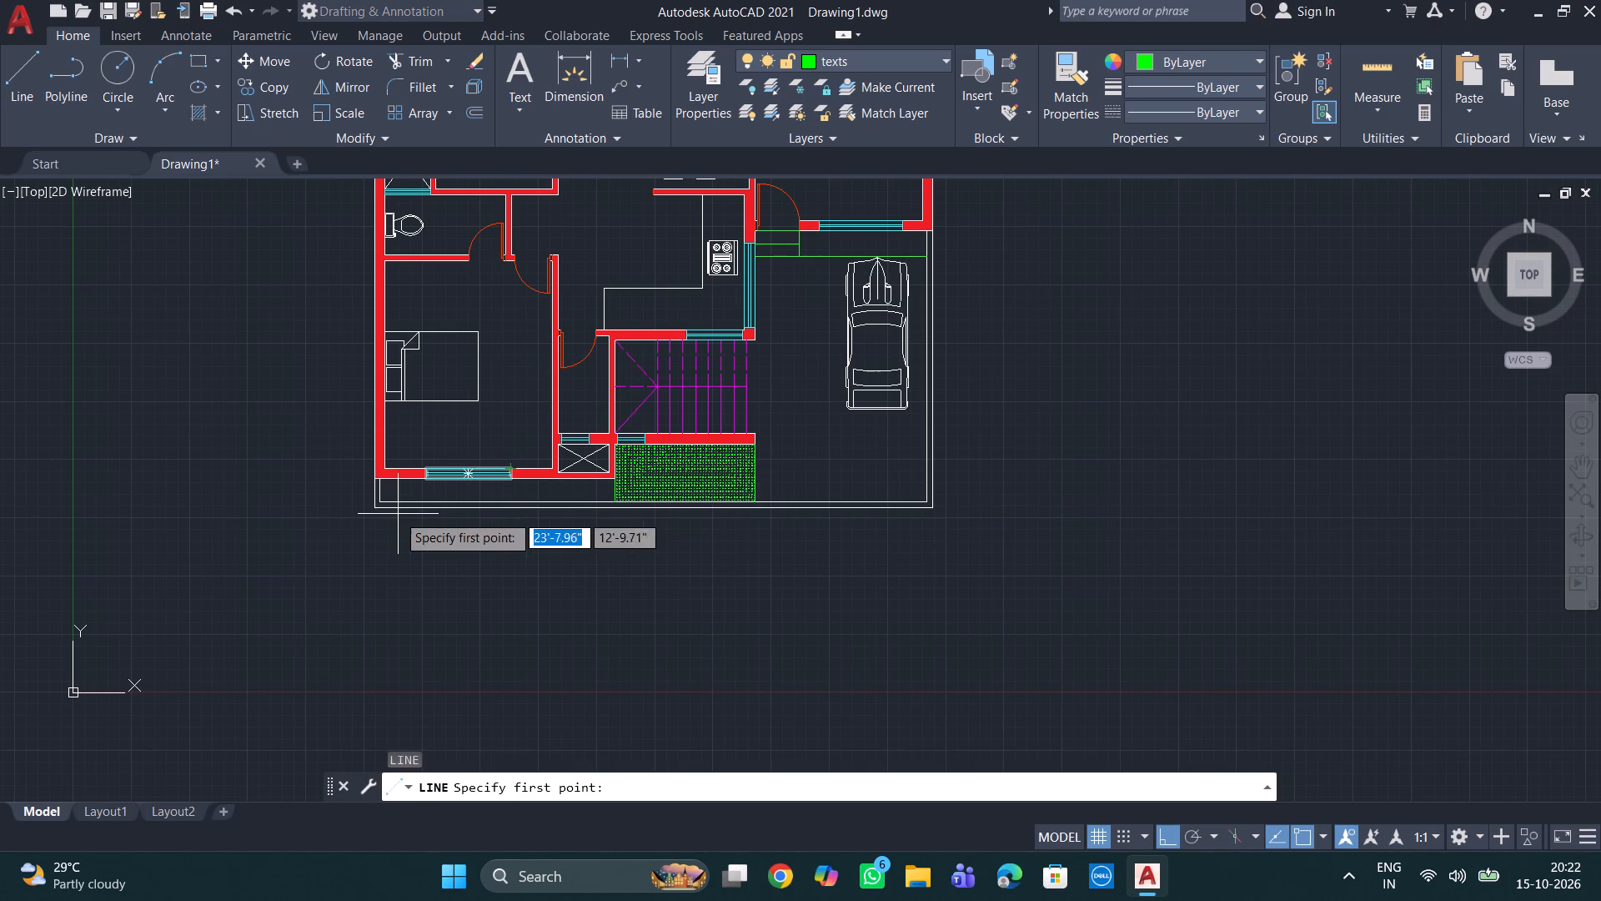
pyautogui.scroll(3, 400, 517)
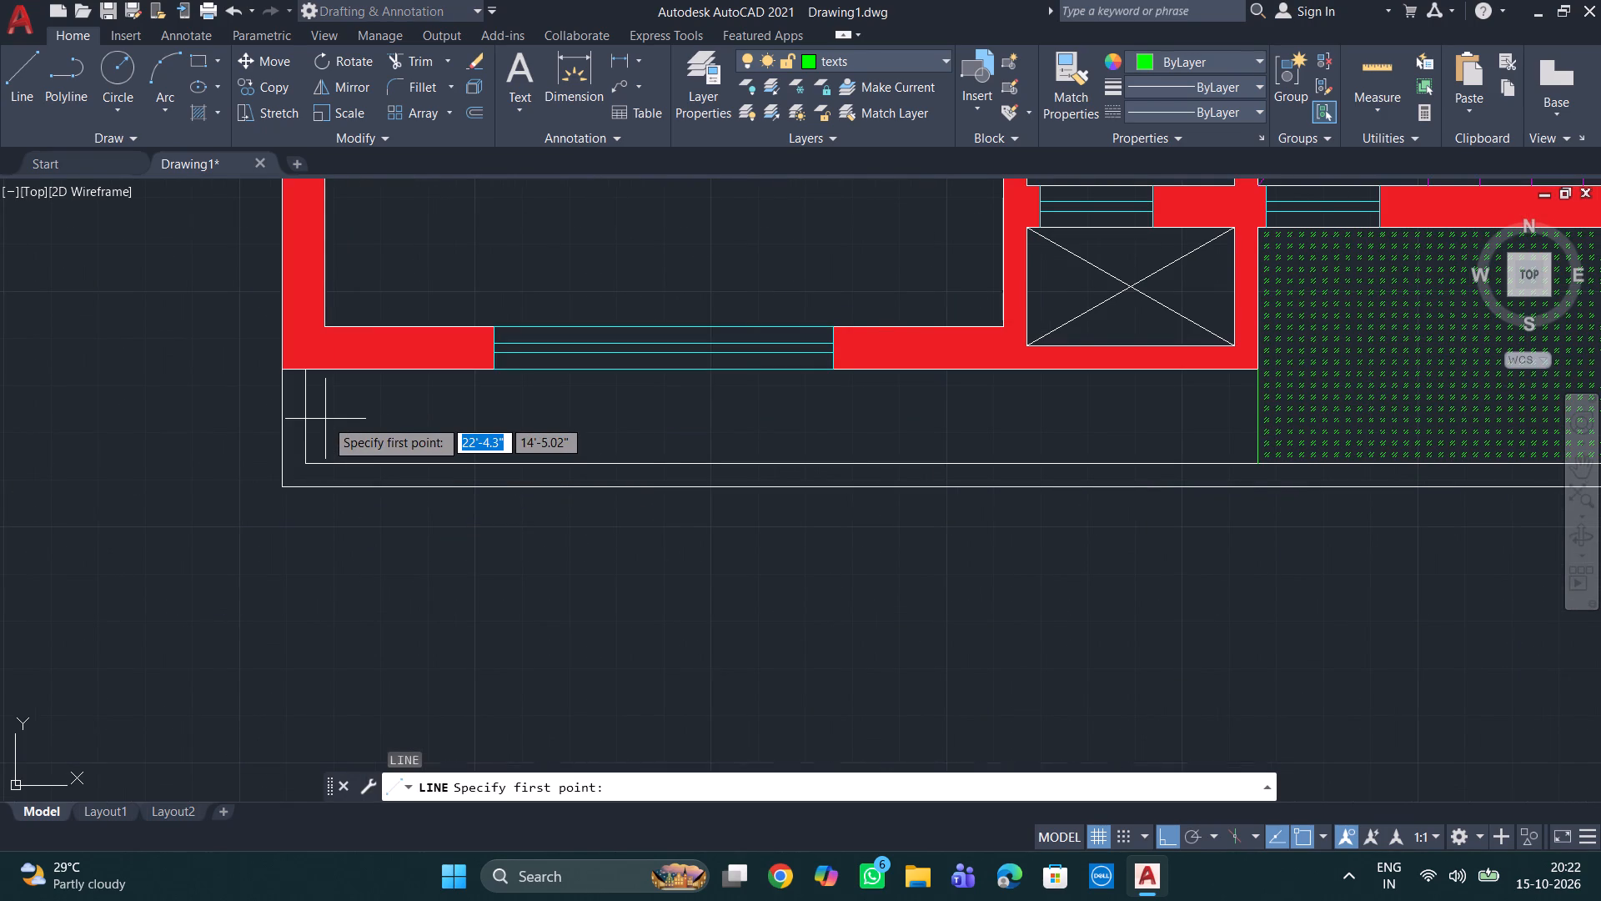
pyautogui.click(913, 60)
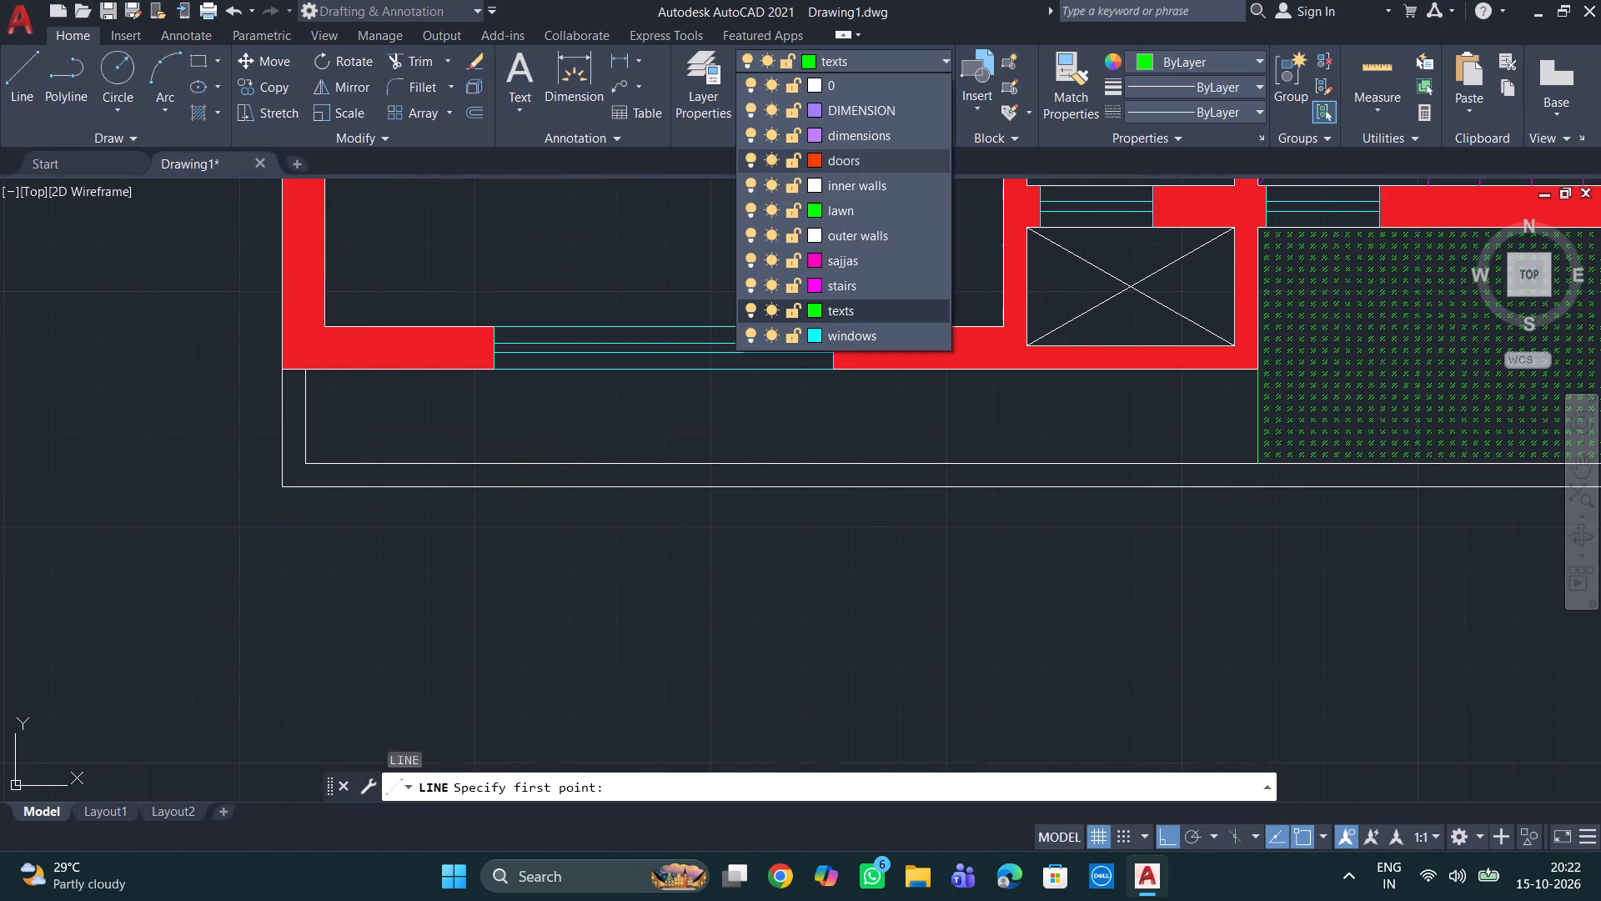
pyautogui.click(842, 189)
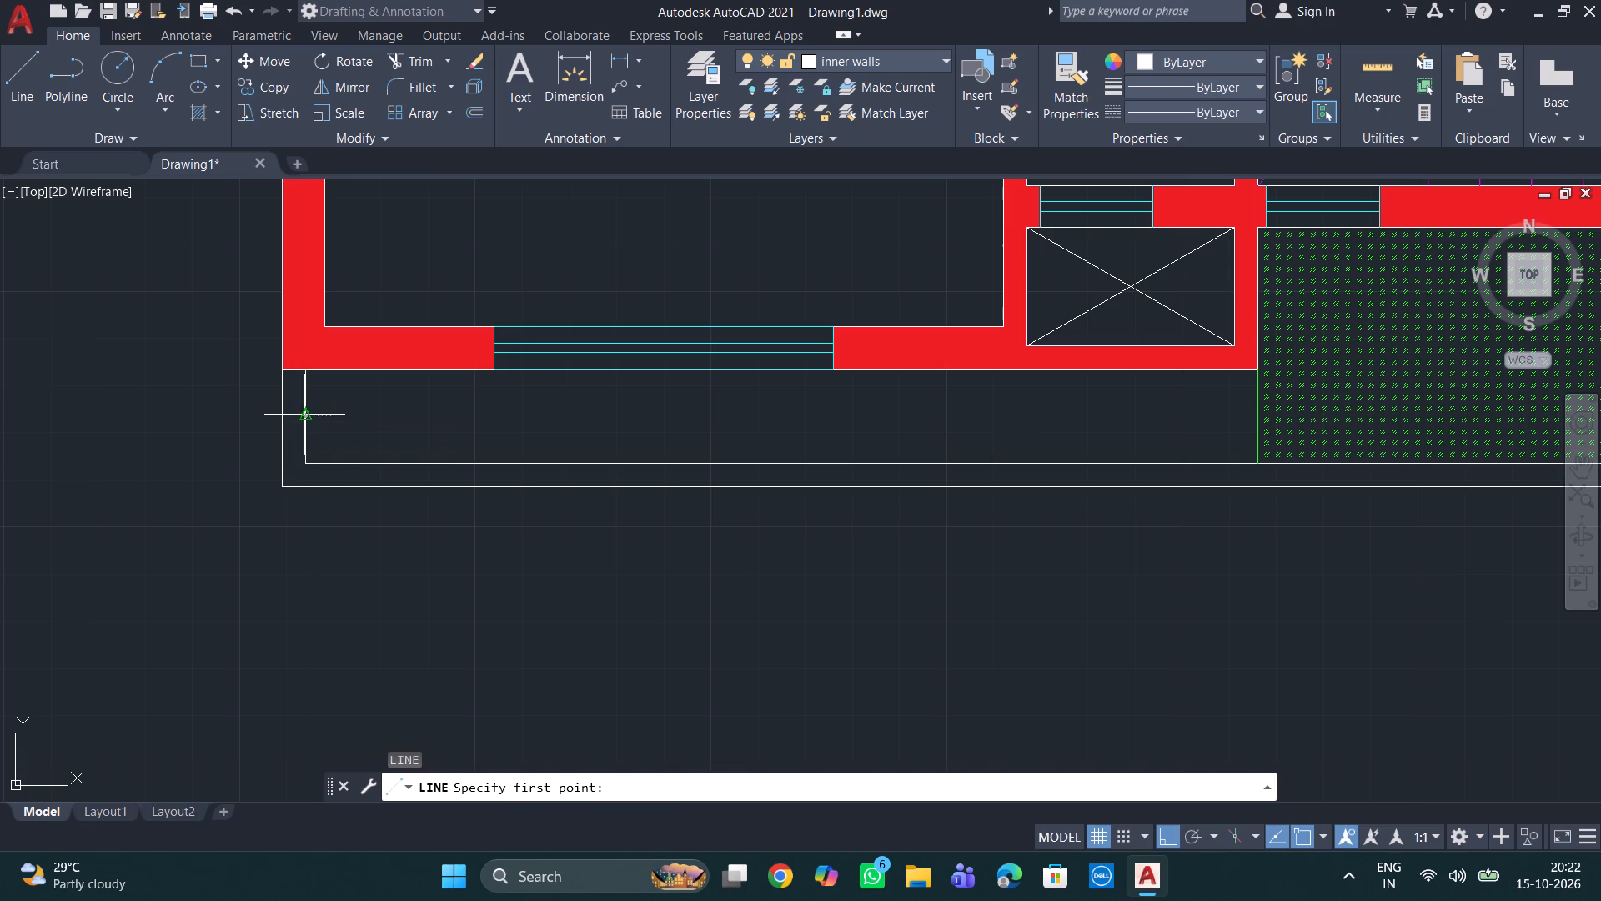
pyautogui.click(304, 415)
pyautogui.click(1261, 415)
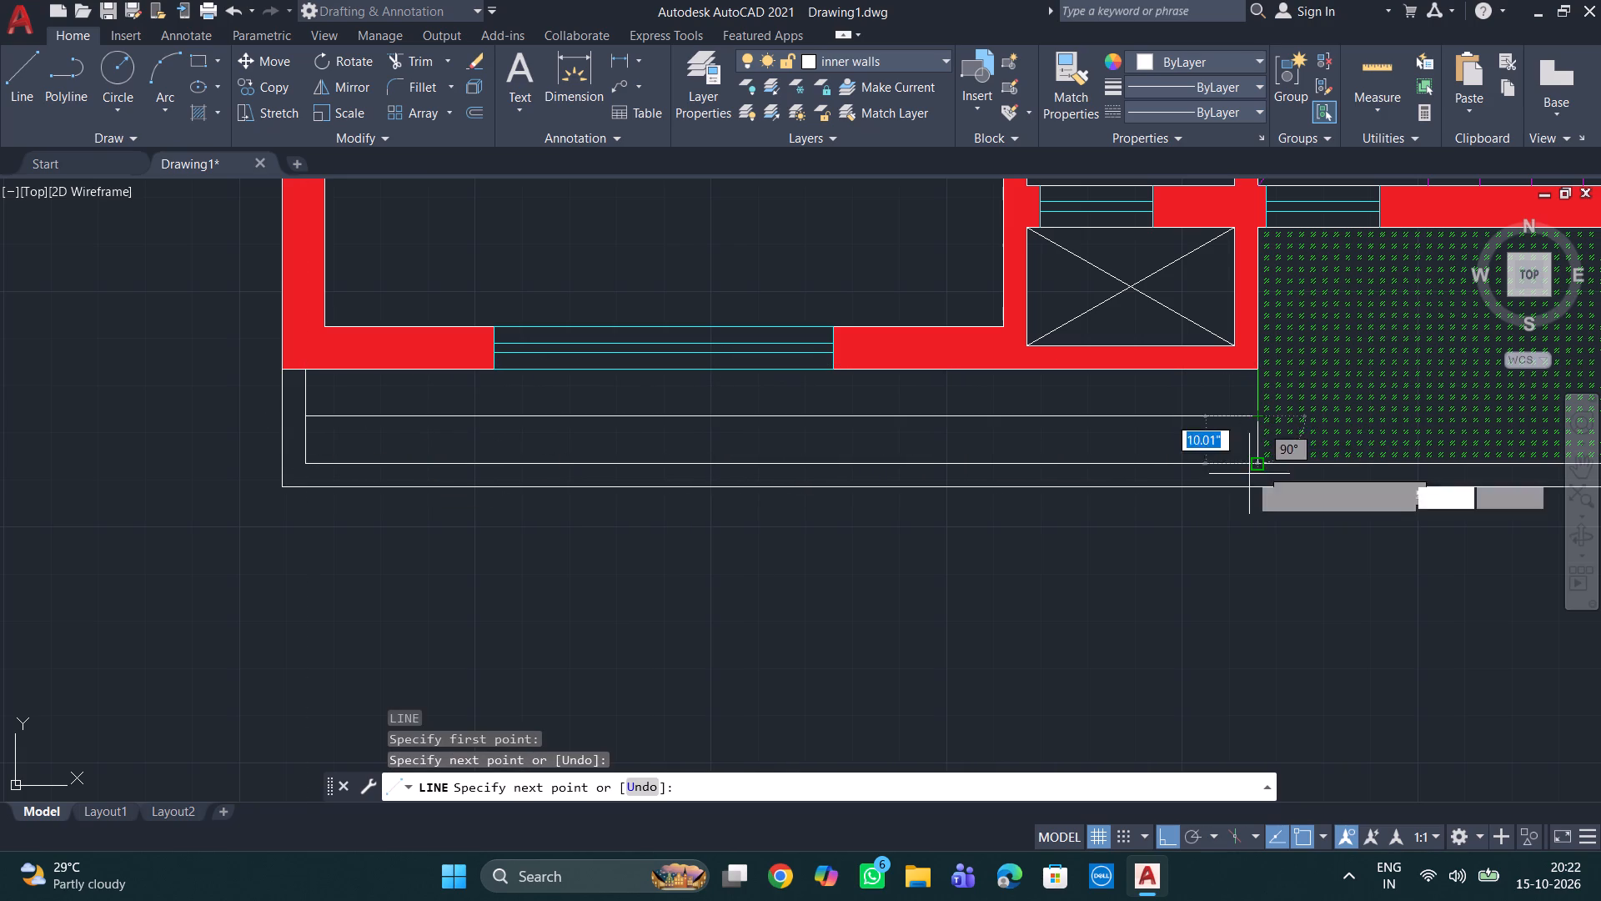
pyautogui.press('Escape')
# On the doors layer, draw a short vertical line across the south boundary wall from its inner southeast corner to the outer face.
pyautogui.scroll(-3, 1157, 471)
pyautogui.moveTo(1156, 461); pyautogui.dragTo(793, 536, button='middle')
pyautogui.scroll(1, 1030, 455)
pyautogui.moveTo(1027, 454); pyautogui.dragTo(1020, 453, button='middle')
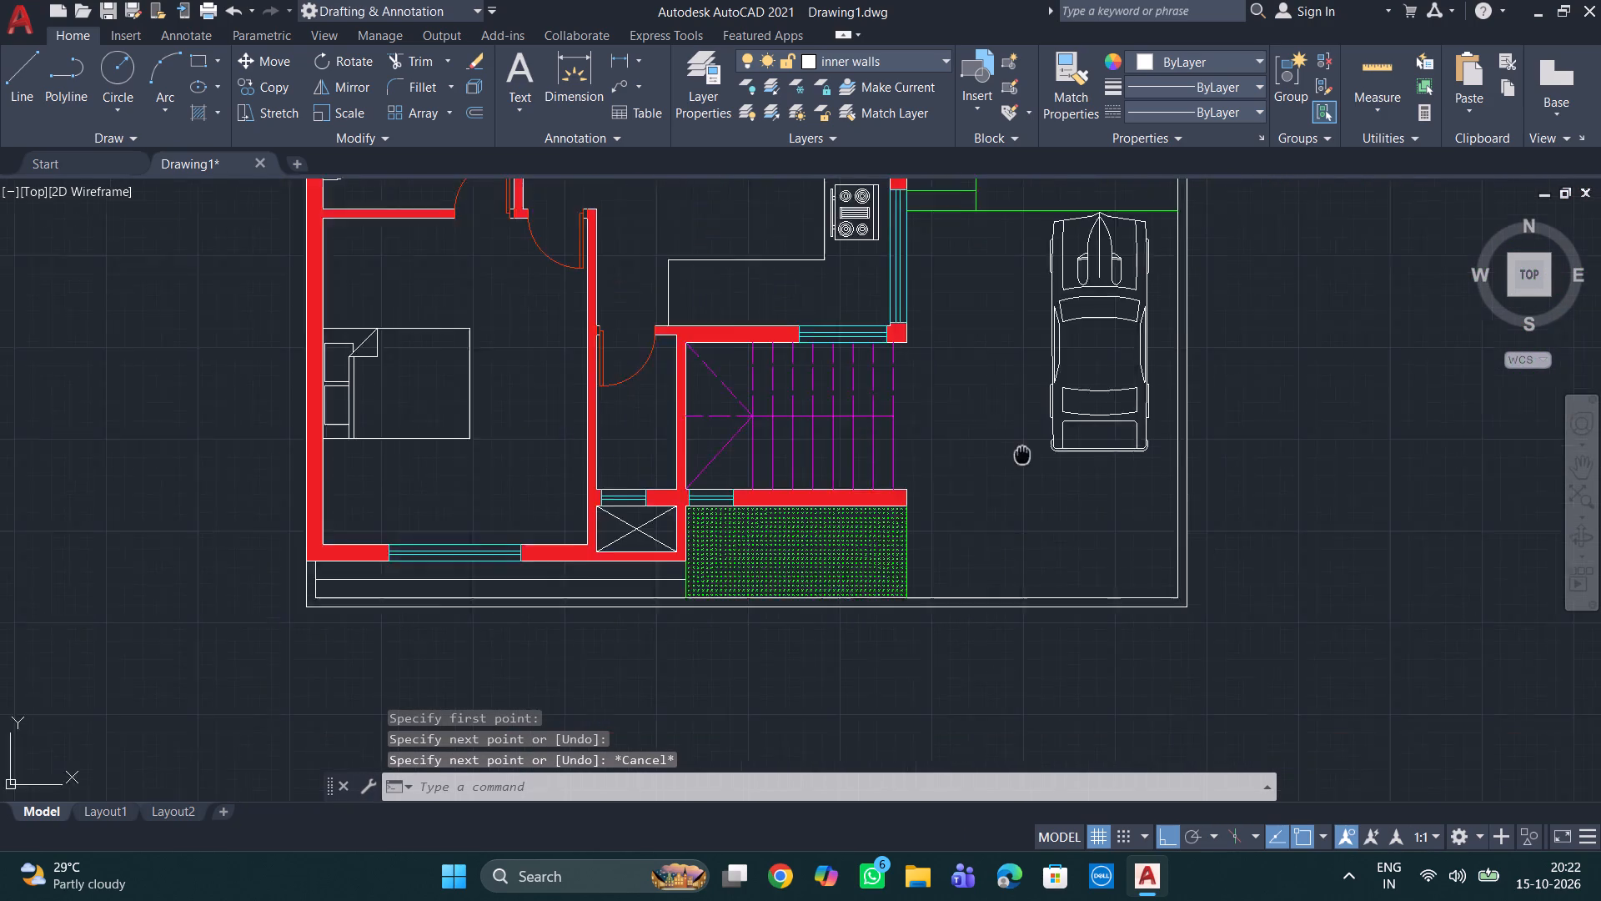
pyautogui.moveTo(1020, 453); pyautogui.dragTo(896, 410, button='middle')
pyautogui.moveTo(880, 473); pyautogui.dragTo(791, 350, button='middle')
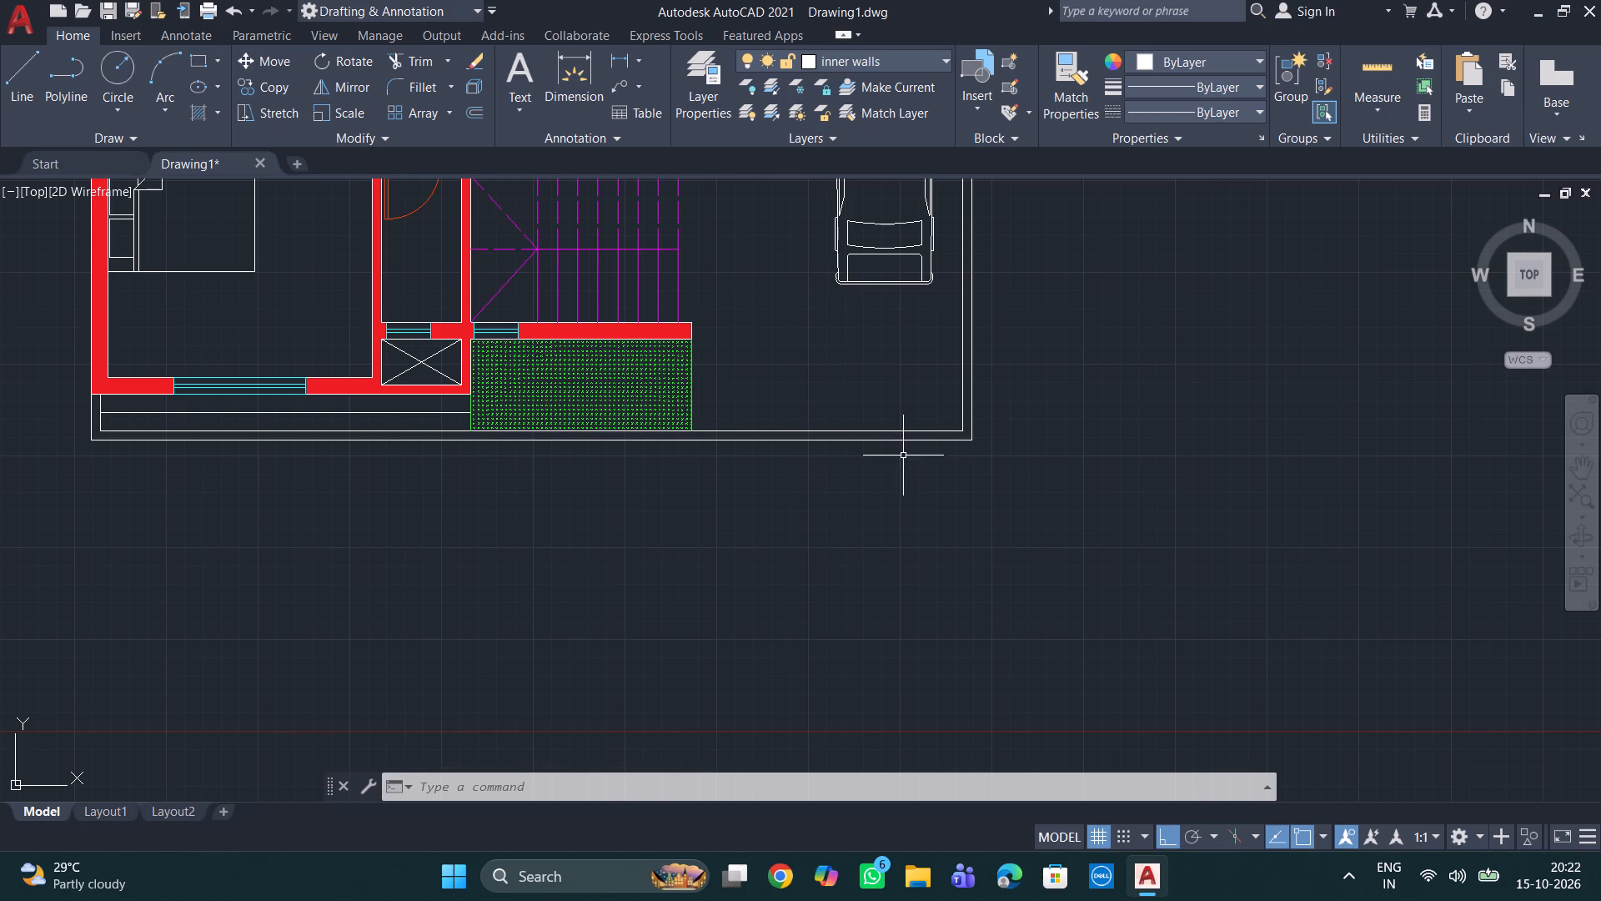
pyautogui.scroll(2, 946, 420)
pyautogui.scroll(-1, 985, 444)
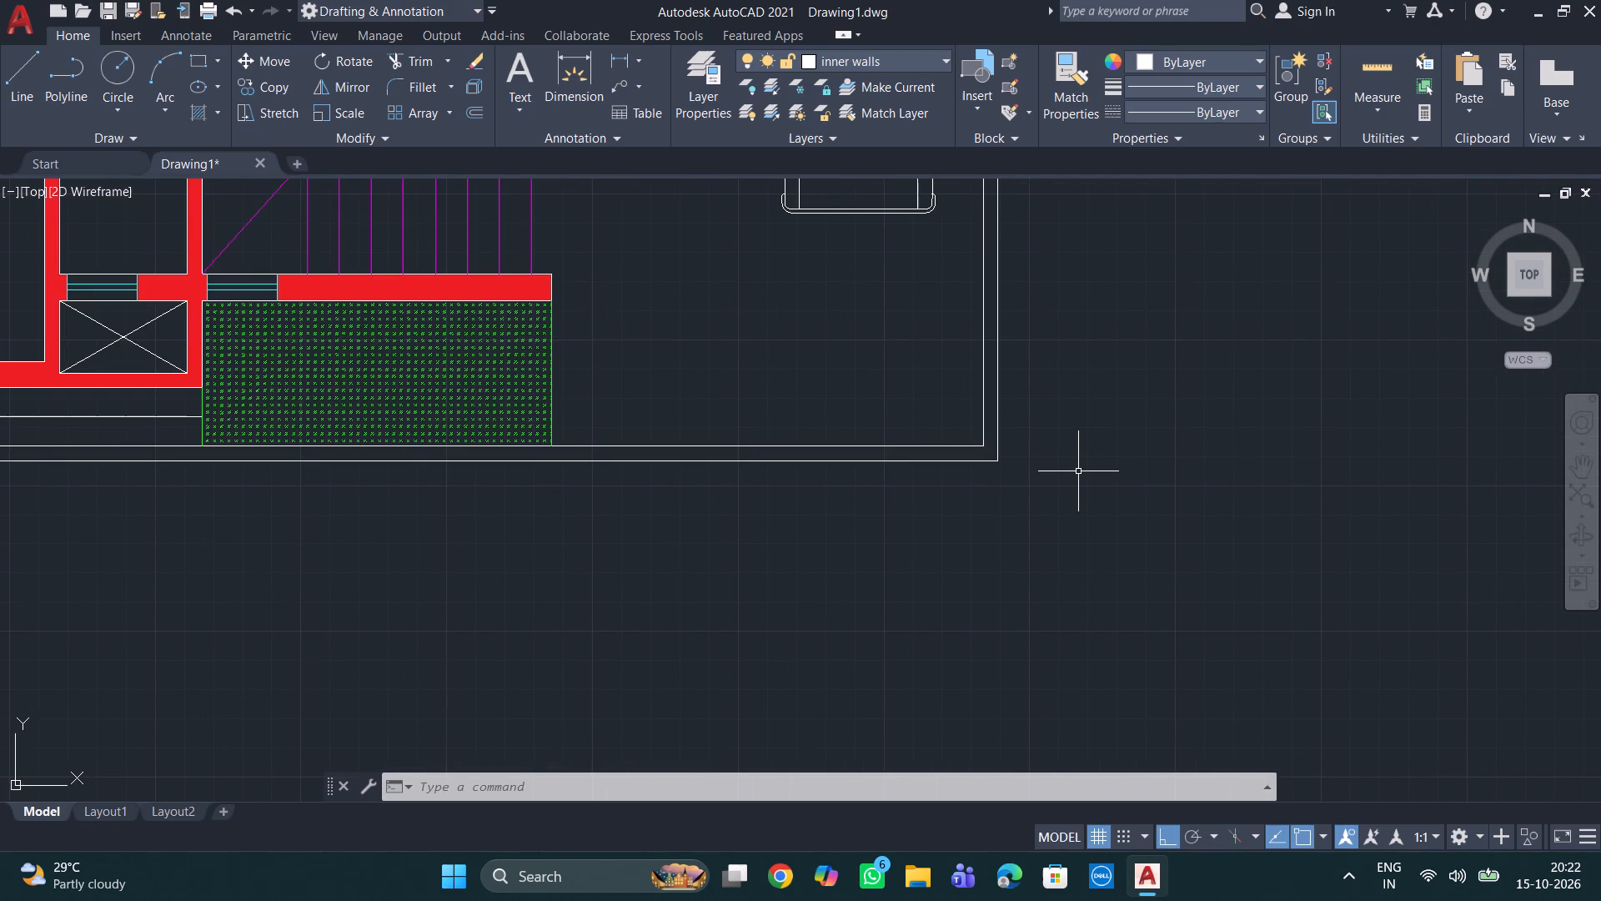
pyautogui.press('Escape')
pyautogui.press('Escape')
pyautogui.press('Escape')
pyautogui.press('Escape')
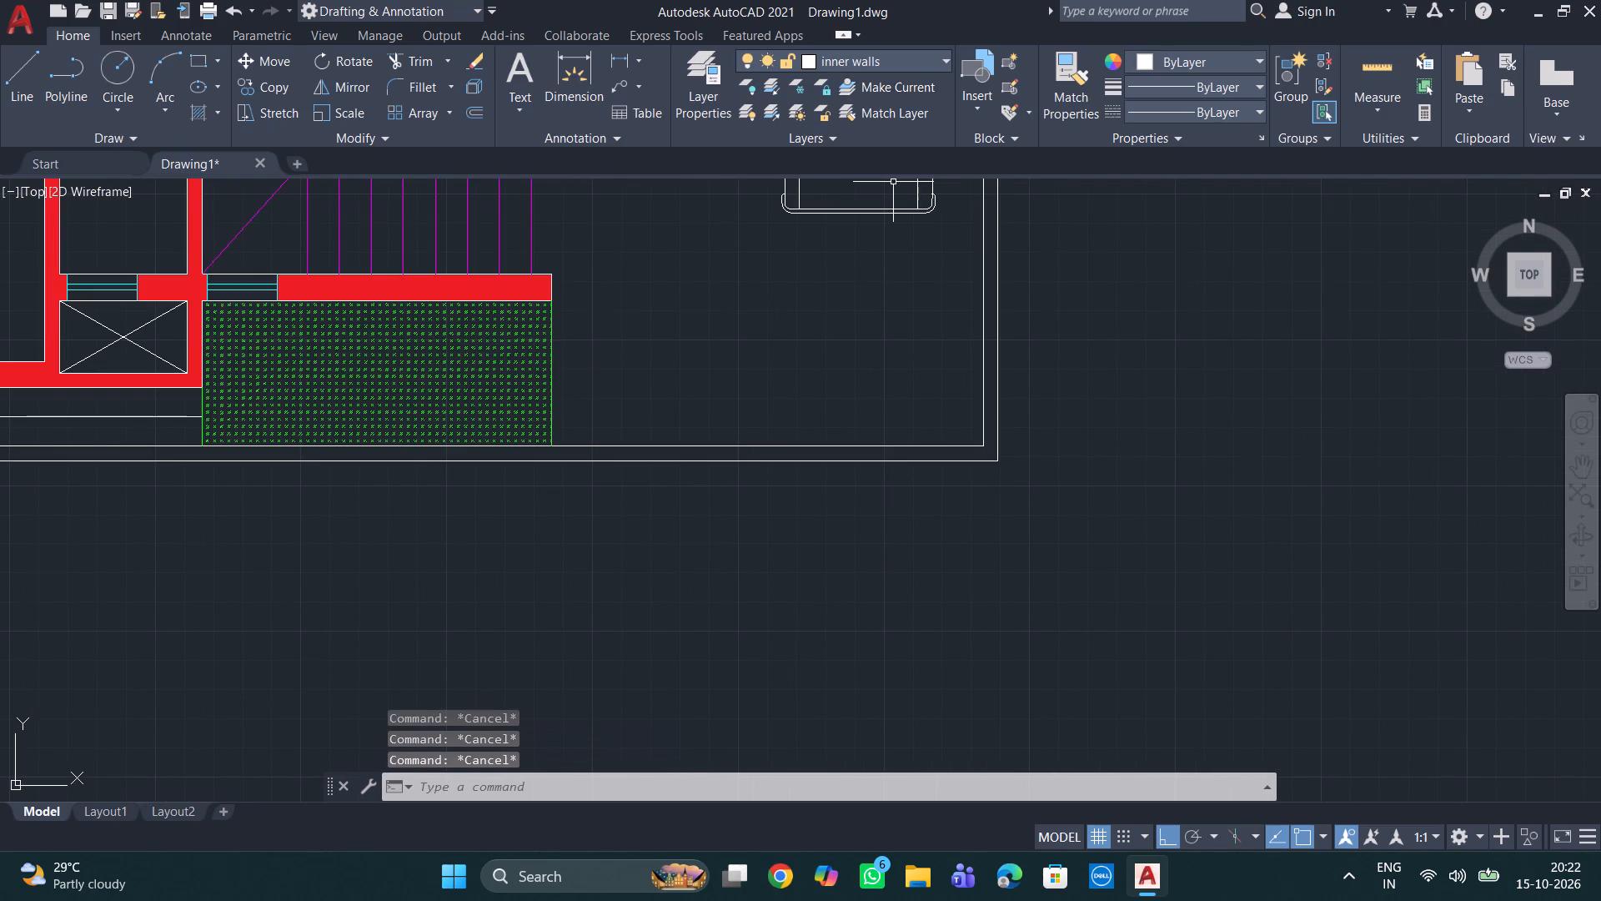
pyautogui.click(916, 54)
pyautogui.click(850, 160)
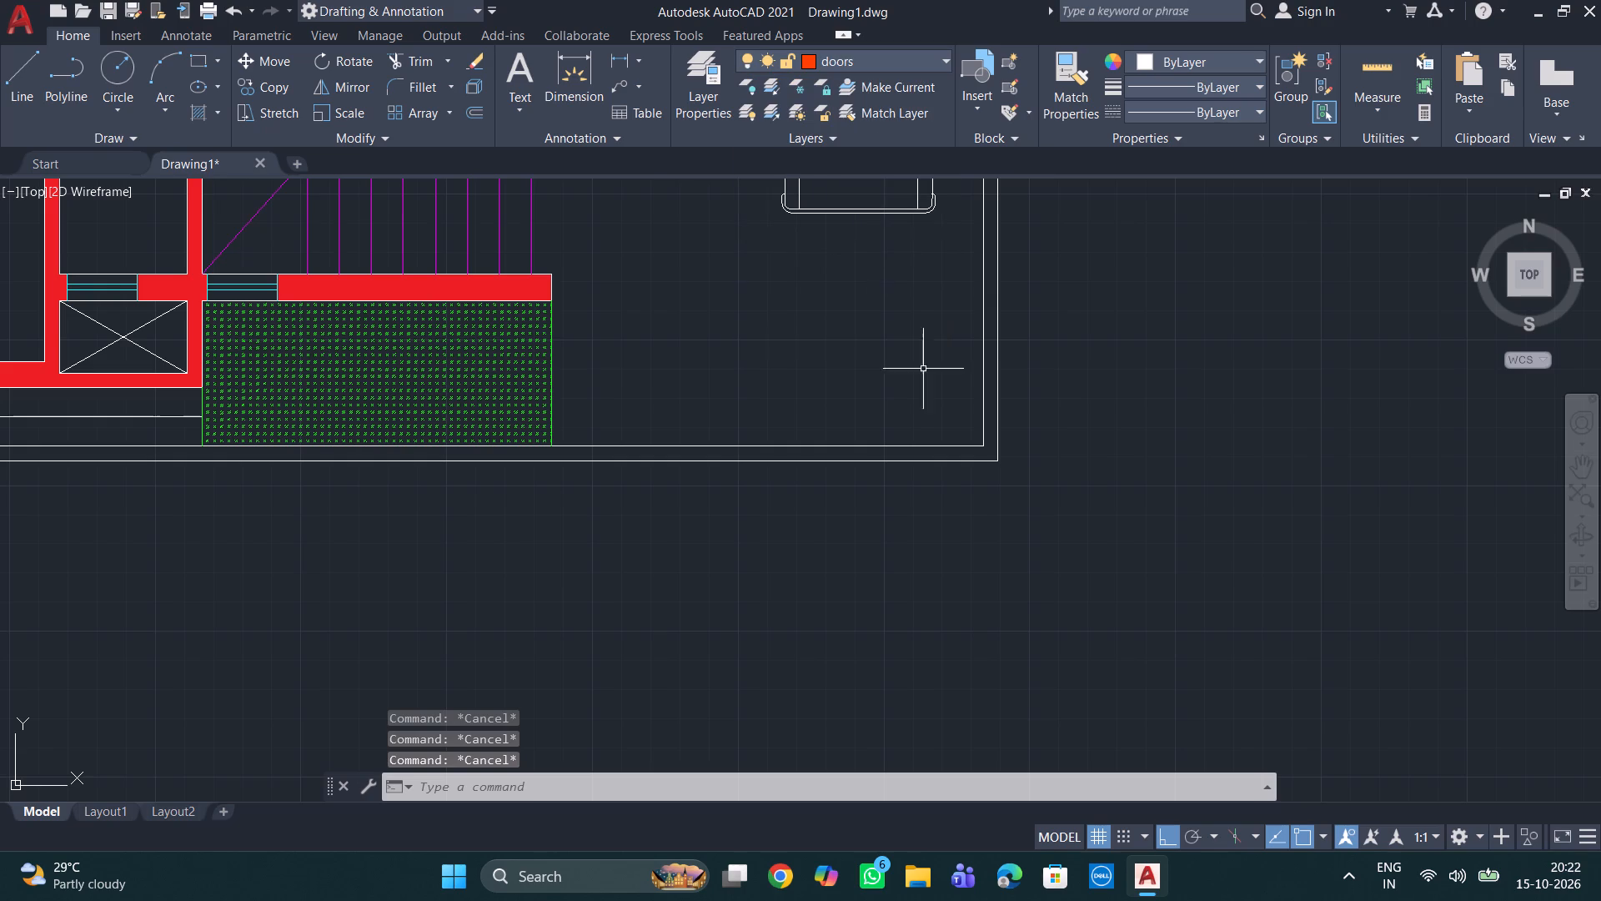
pyautogui.press('l')
pyautogui.press('Return')
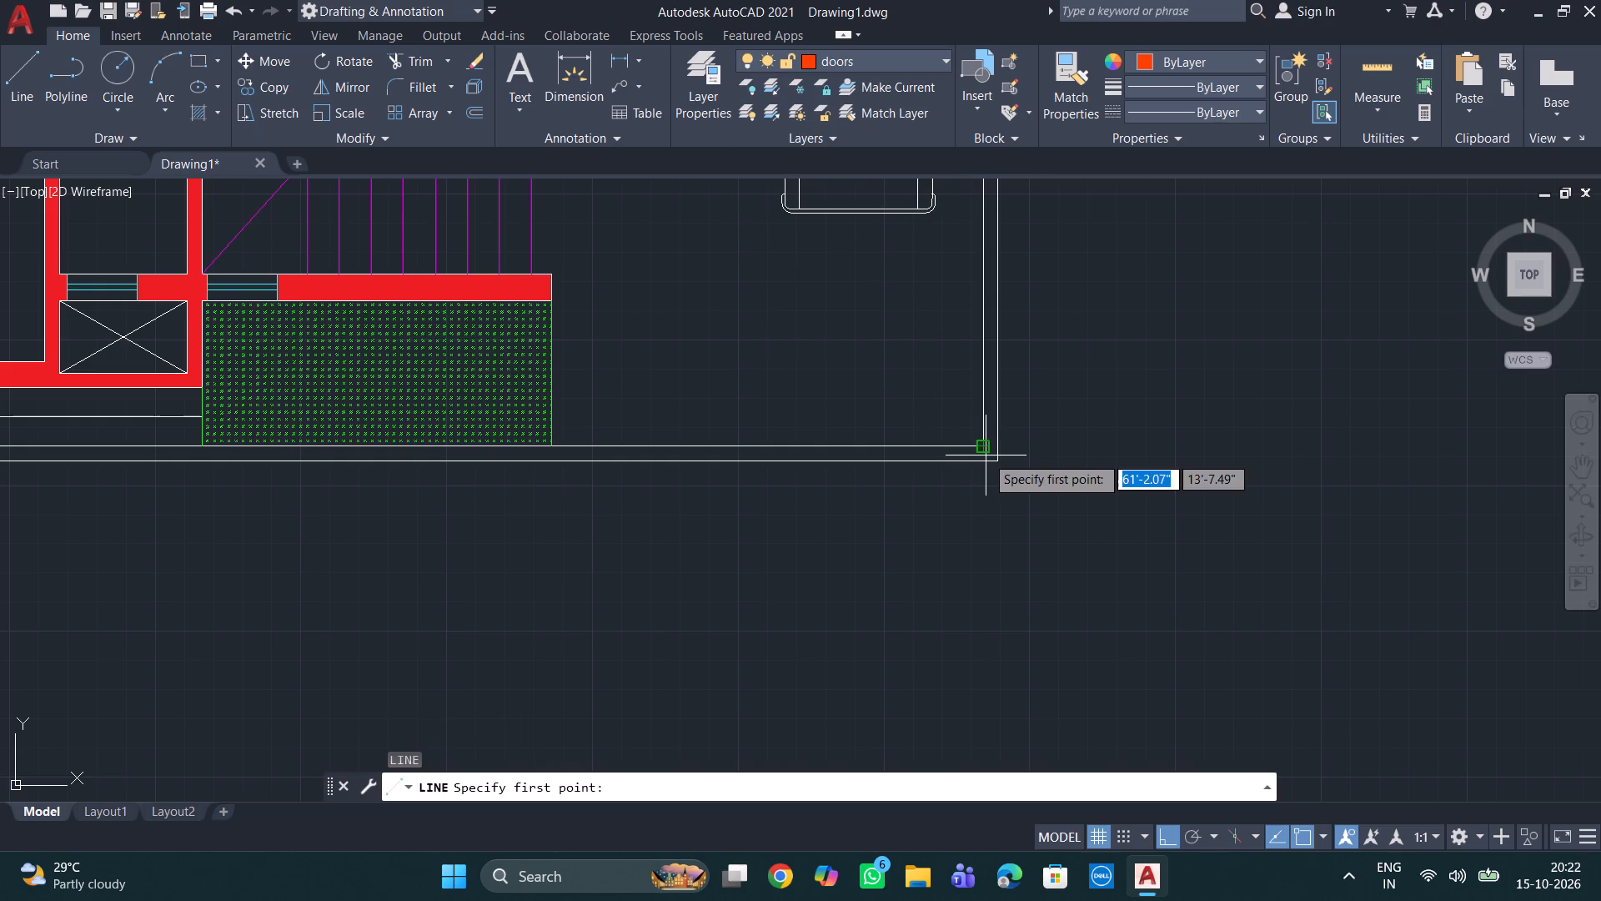
pyautogui.scroll(1, 968, 450)
pyautogui.click(988, 441)
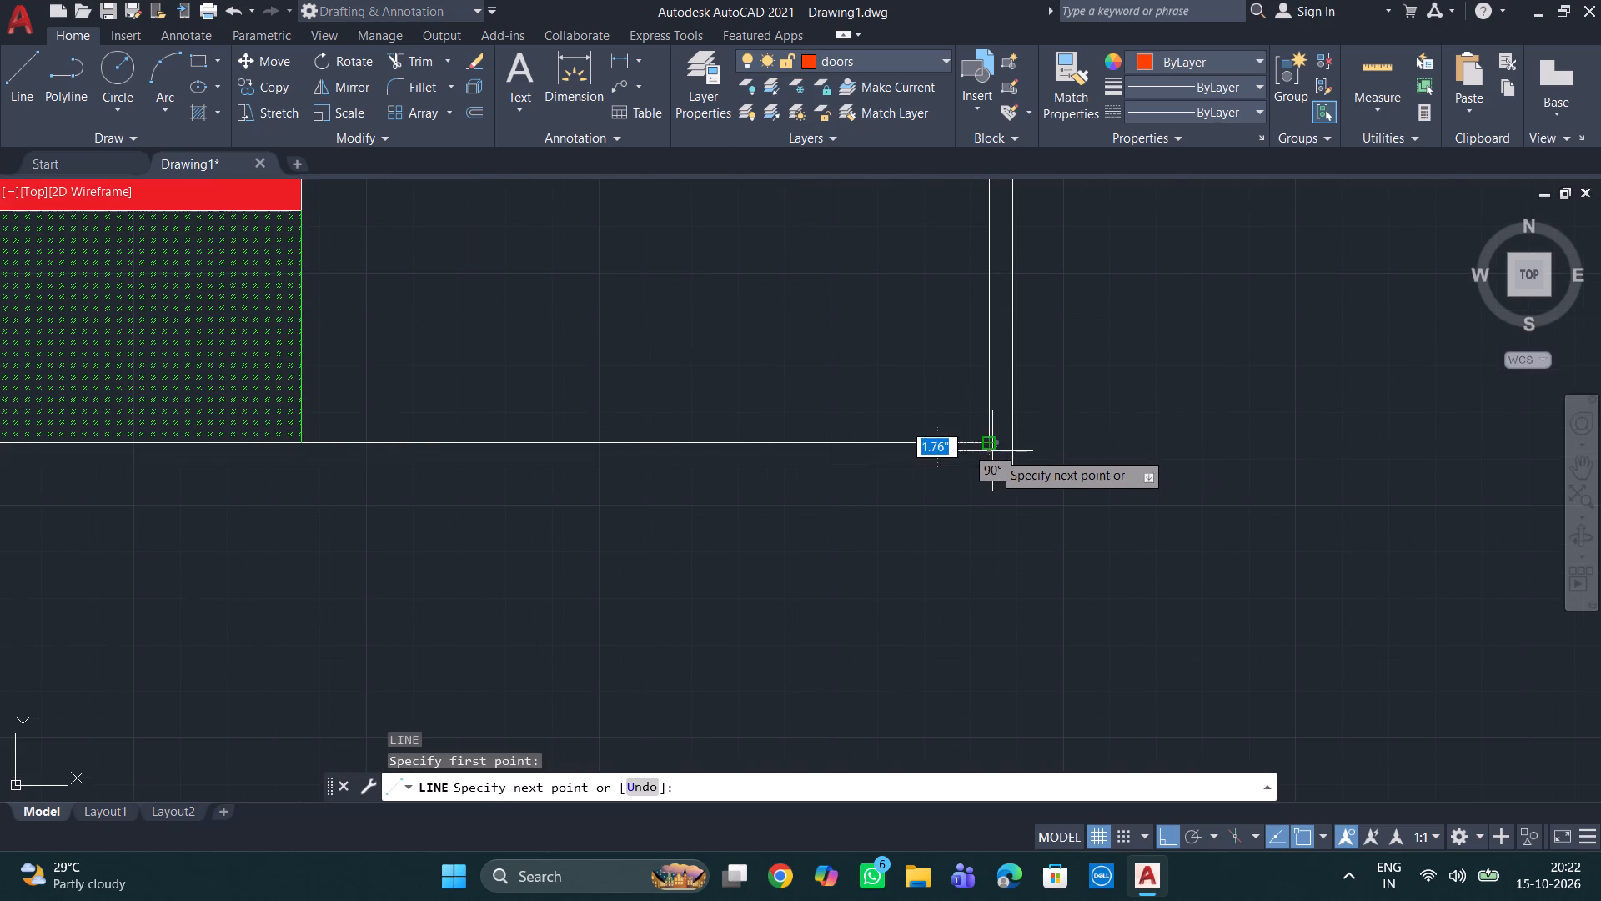
pyautogui.click(992, 469)
pyautogui.press('space')
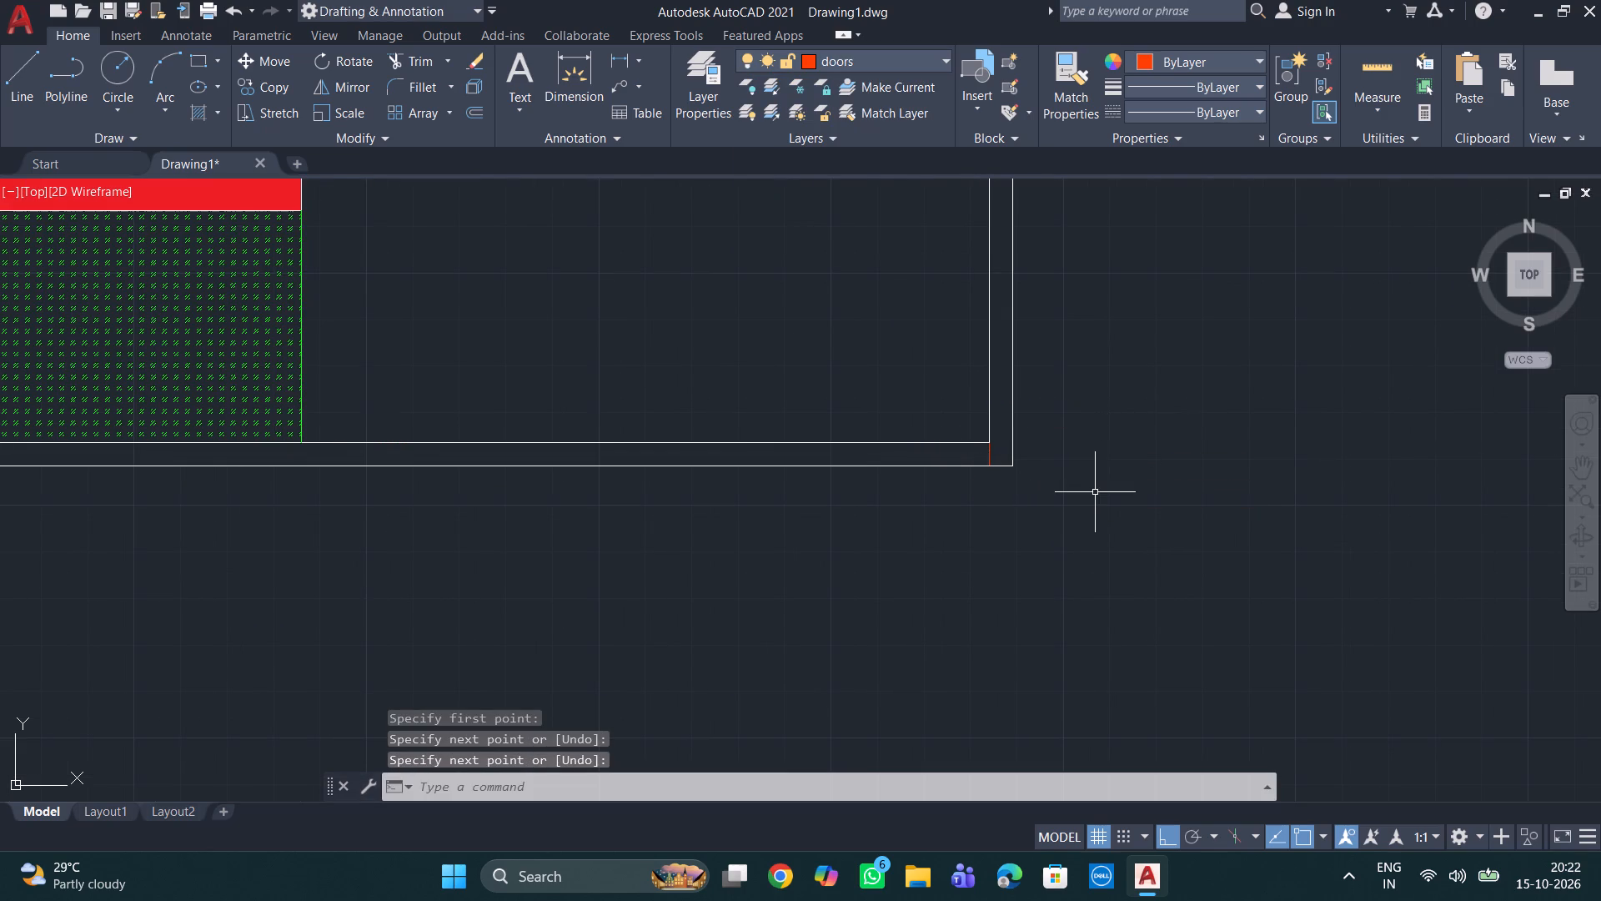
# Offset the short line across the south boundary wall 2" to the west.
pyautogui.press('o')
pyautogui.press('Return')
pyautogui.scroll(2, 1021, 480)
pyautogui.write('2"')
pyautogui.press('Return')
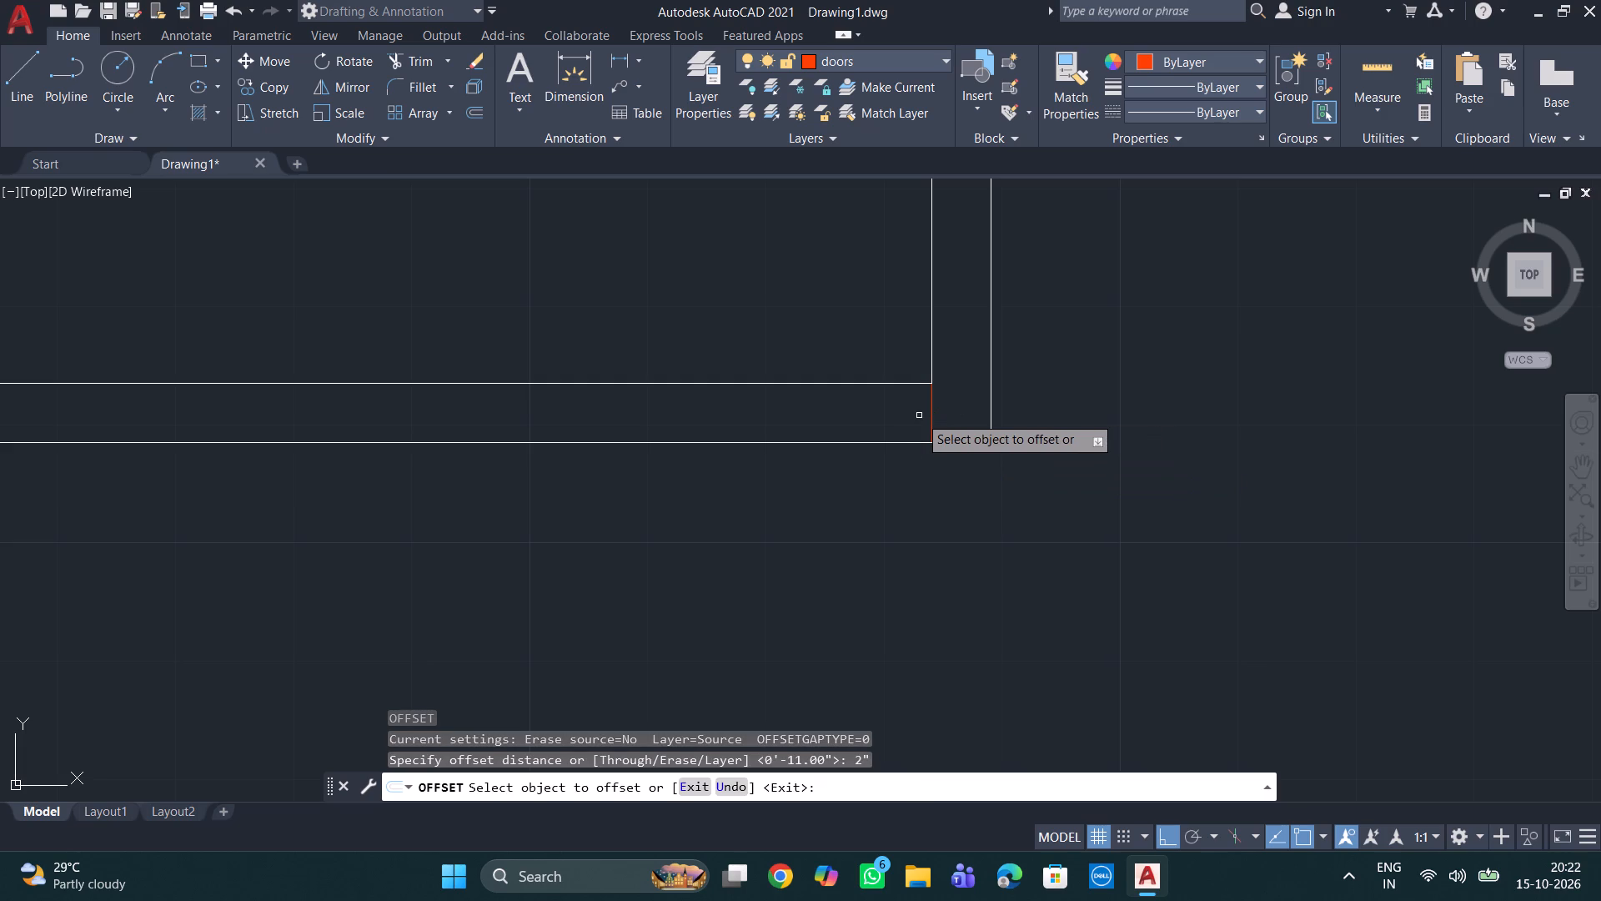
pyautogui.click(930, 410)
pyautogui.click(882, 425)
pyautogui.scroll(-1, 904, 441)
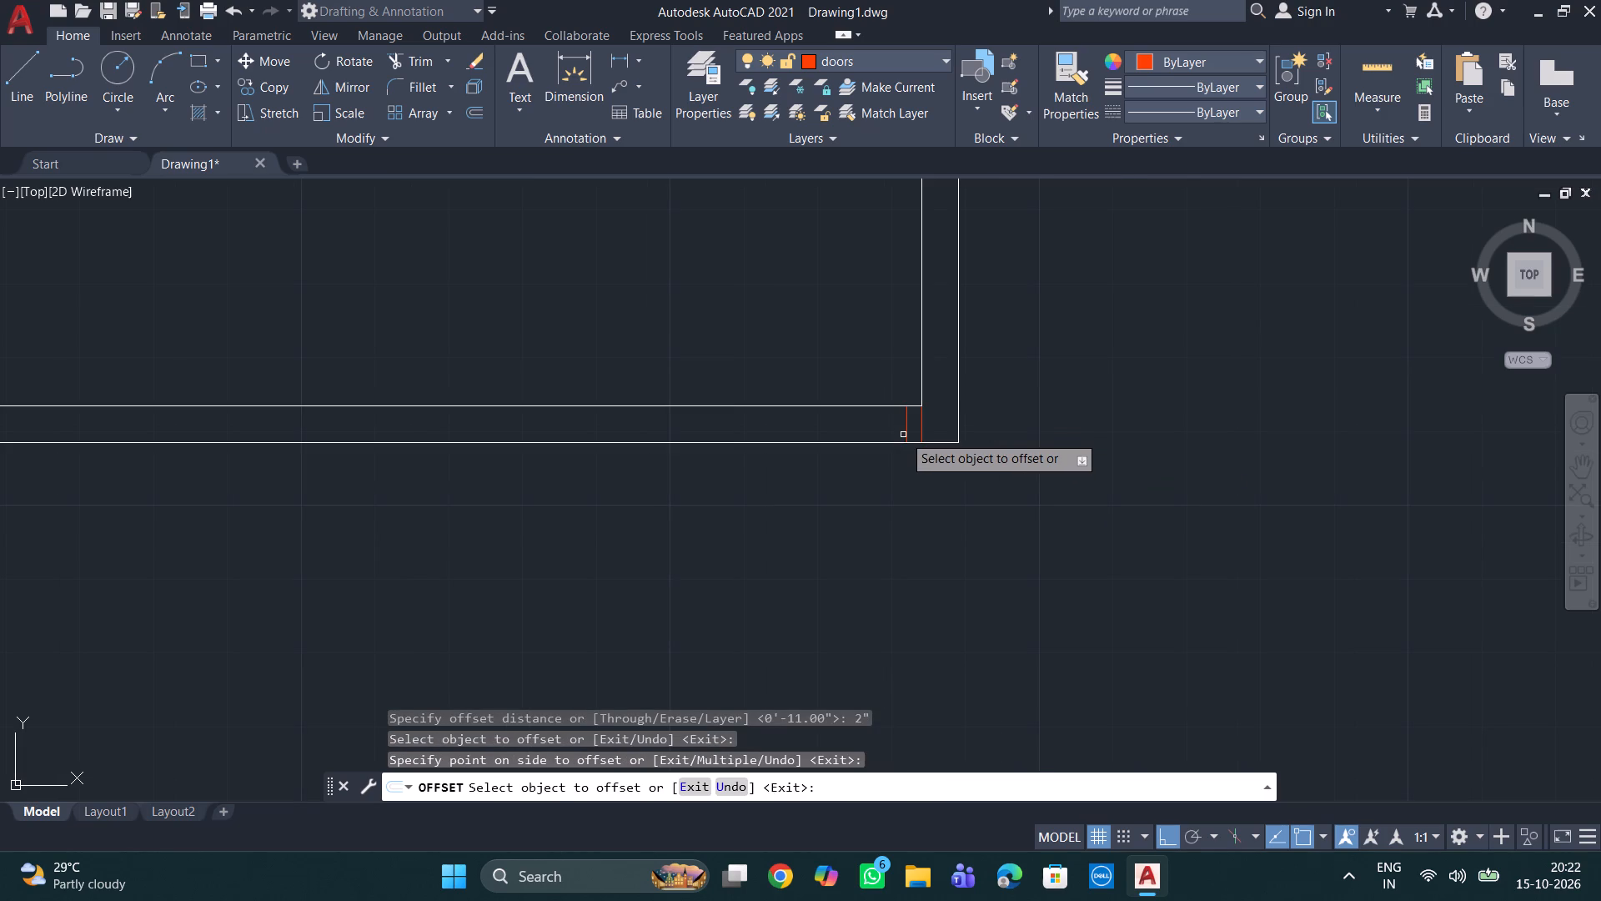
pyautogui.scroll(-3, 841, 355)
pyautogui.middleClick(841, 349)
pyautogui.scroll(1, 844, 348)
pyautogui.scroll(1, 859, 414)
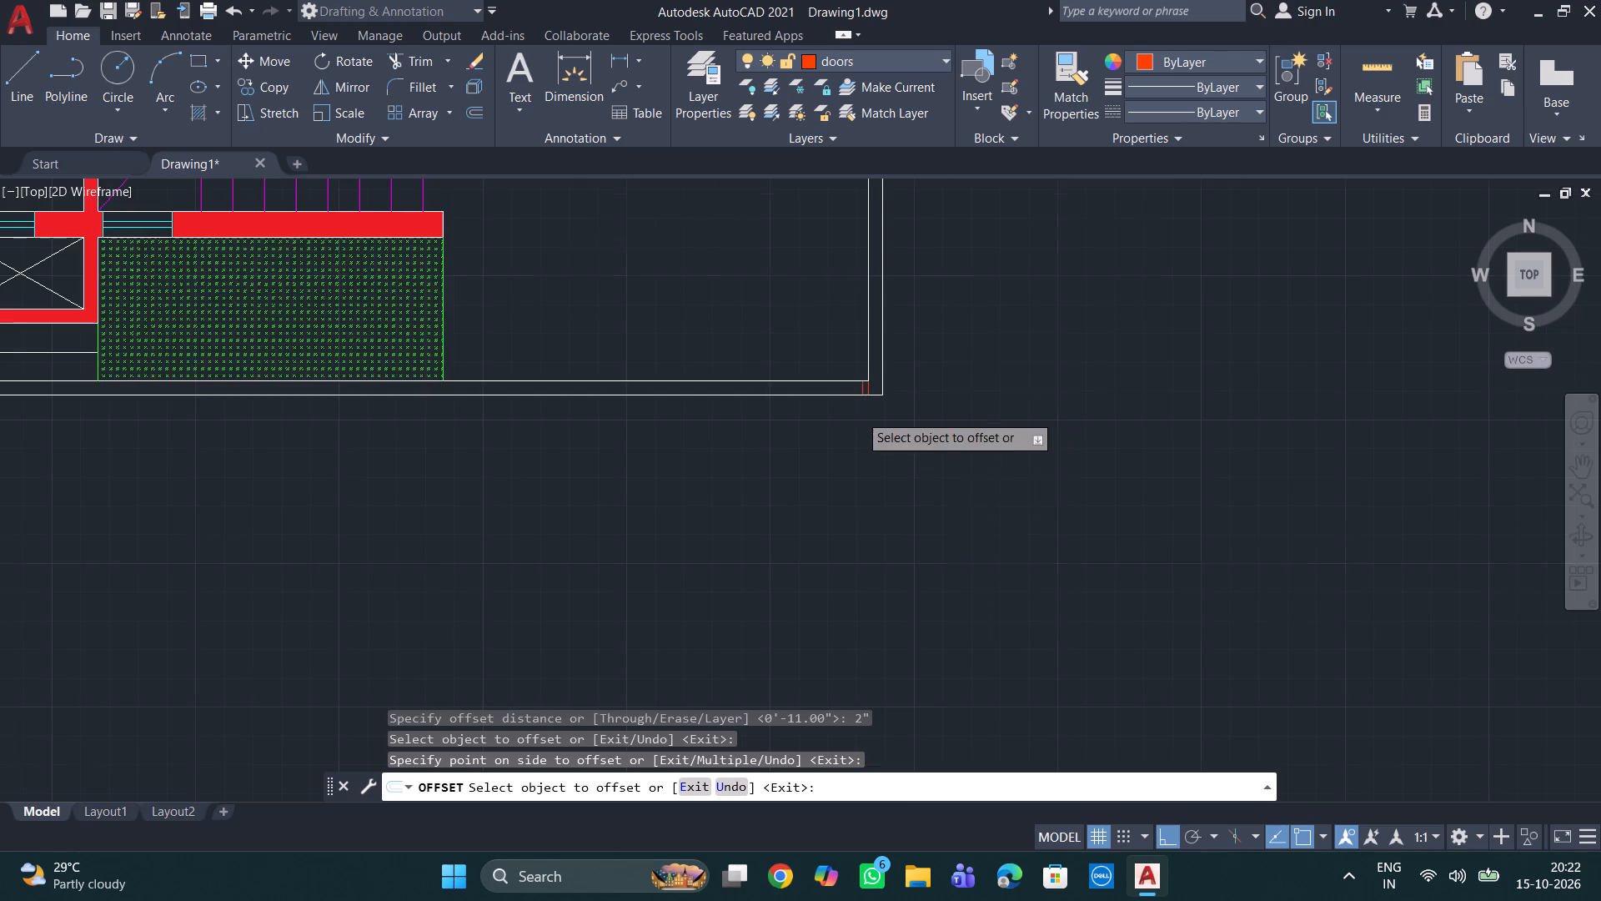
pyautogui.scroll(2, 859, 414)
pyautogui.scroll(-3, 883, 318)
pyautogui.scroll(2, 914, 335)
pyautogui.press('space')
# Offset the western short line 4' to the west to mark the far side of the gate opening.
pyautogui.press('space')
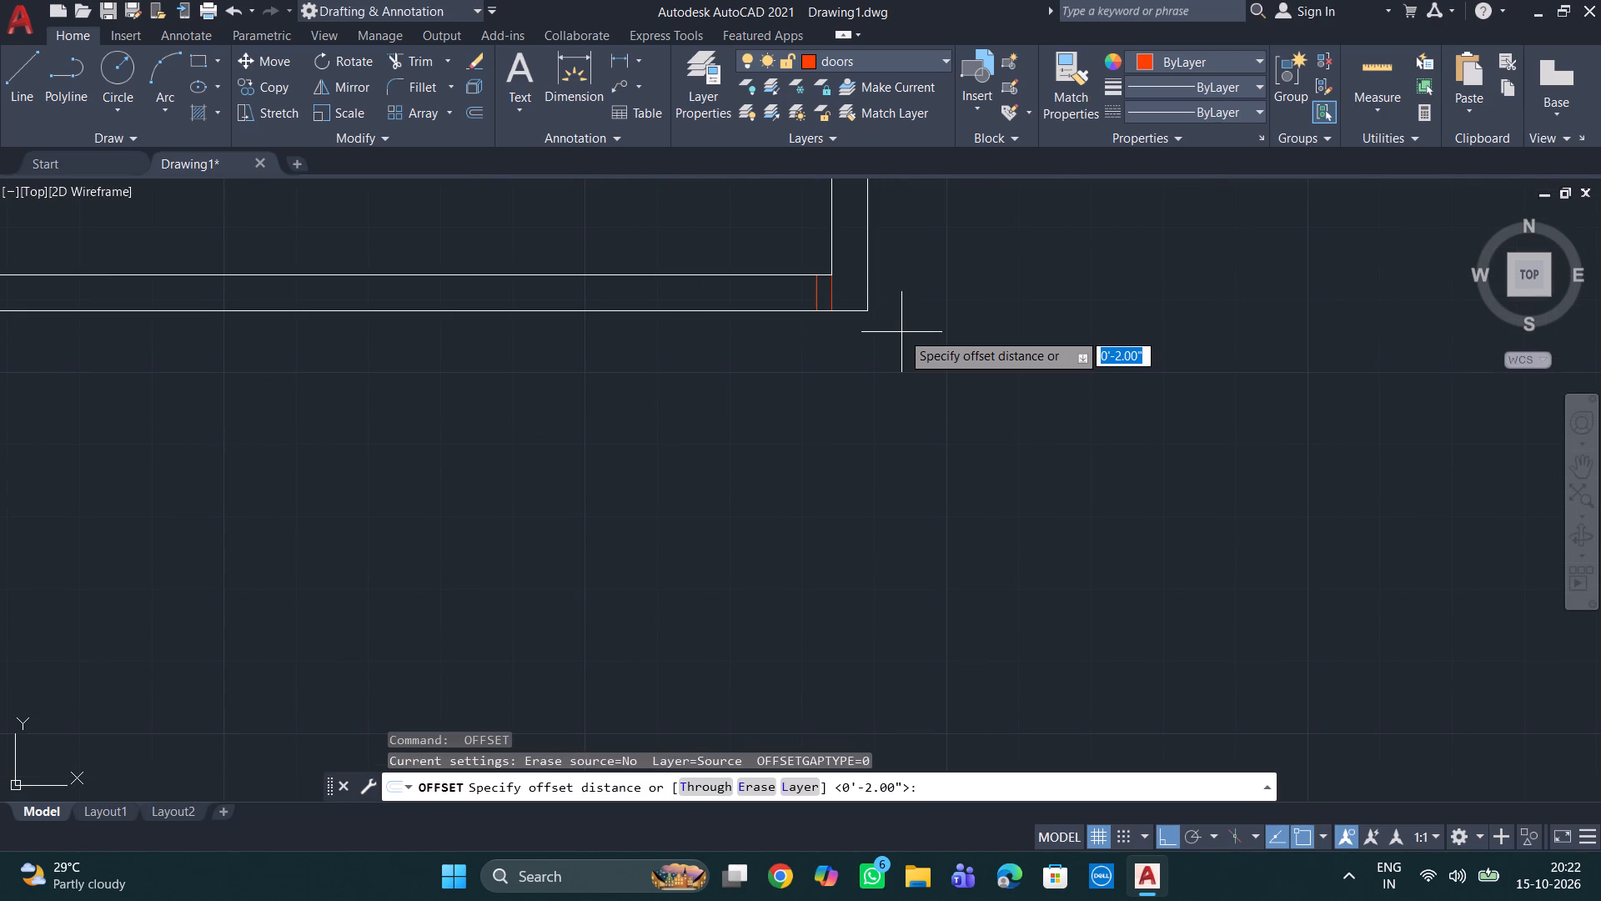
pyautogui.write("4'")
pyautogui.press('Return')
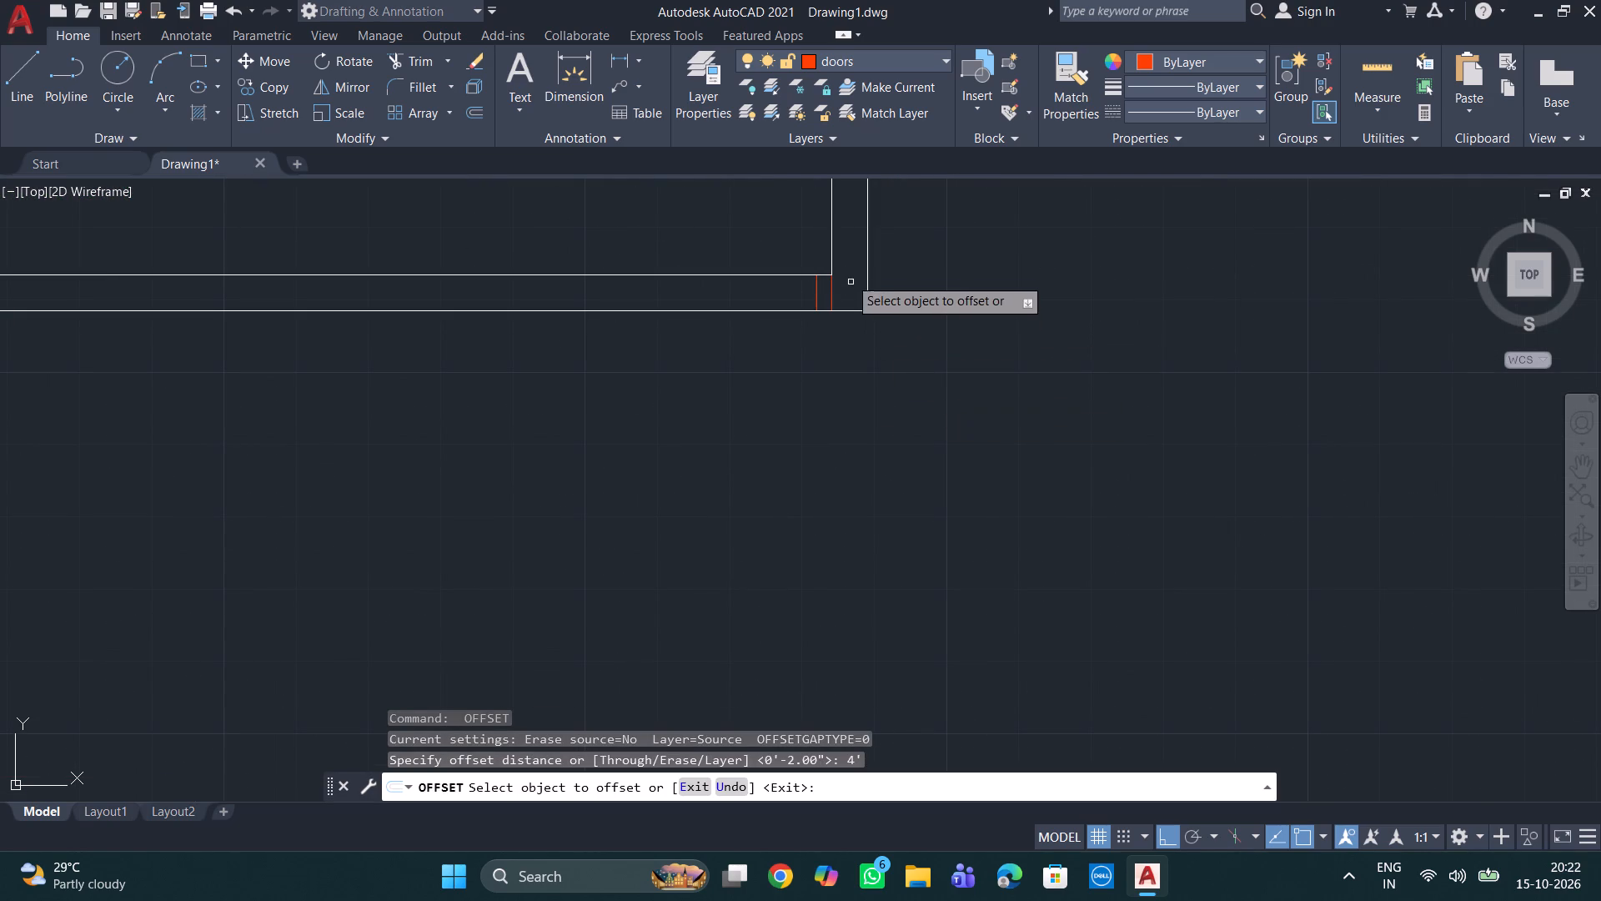
pyautogui.click(816, 299)
pyautogui.click(649, 294)
pyautogui.scroll(-2, 692, 262)
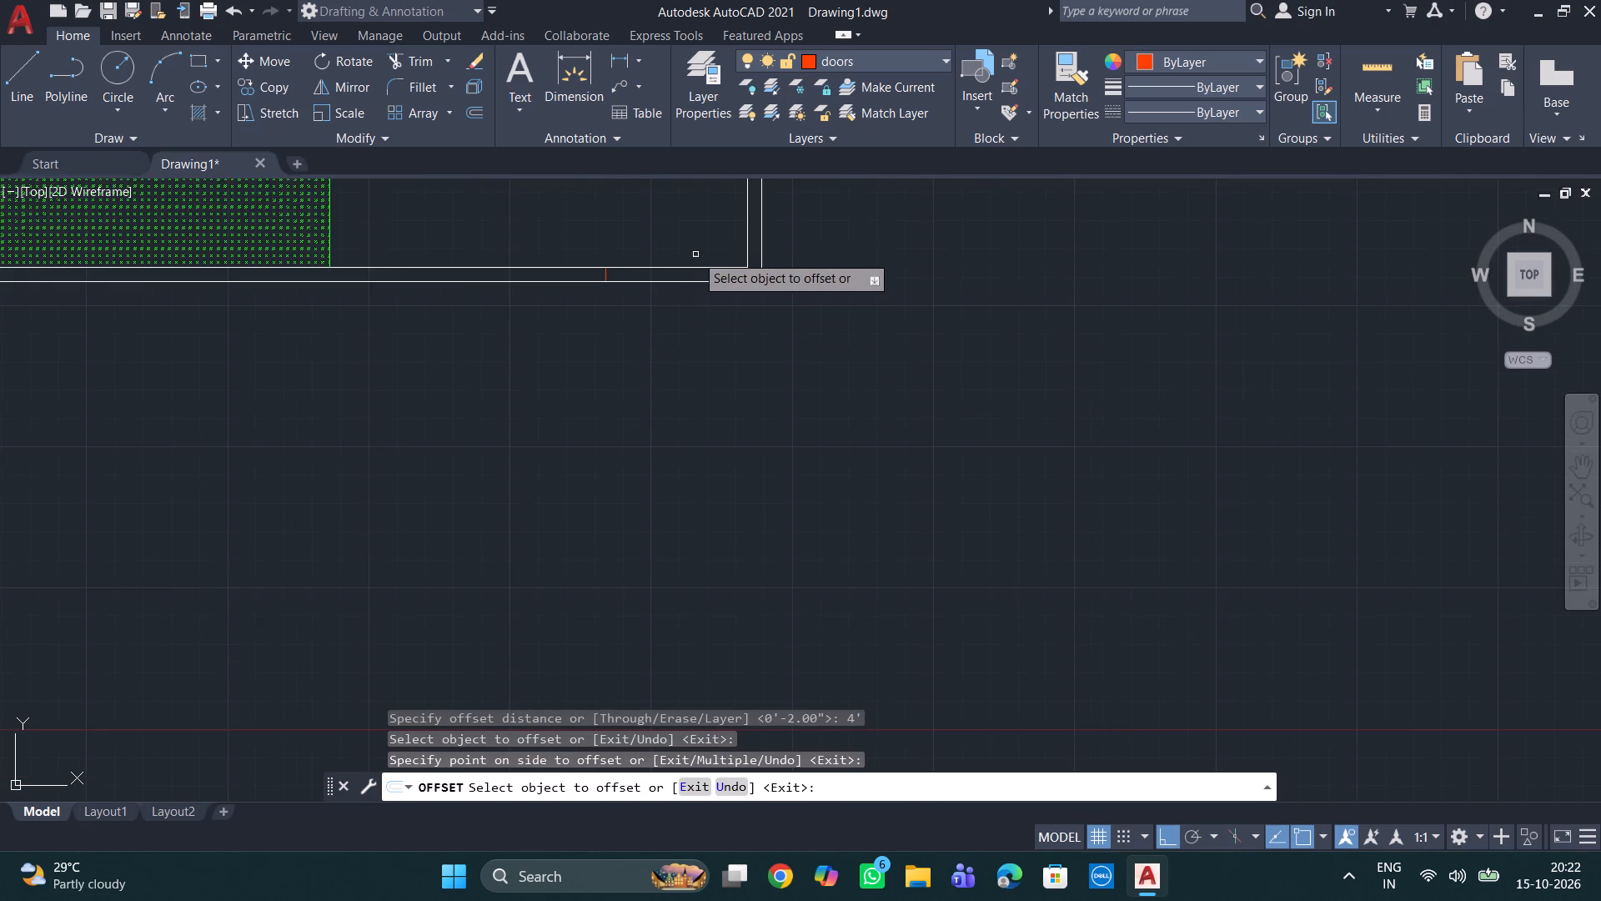
pyautogui.moveTo(702, 228); pyautogui.dragTo(708, 388, button='middle')
pyautogui.press('Escape')
pyautogui.press('Escape')
pyautogui.press('Escape')
pyautogui.press('Escape')
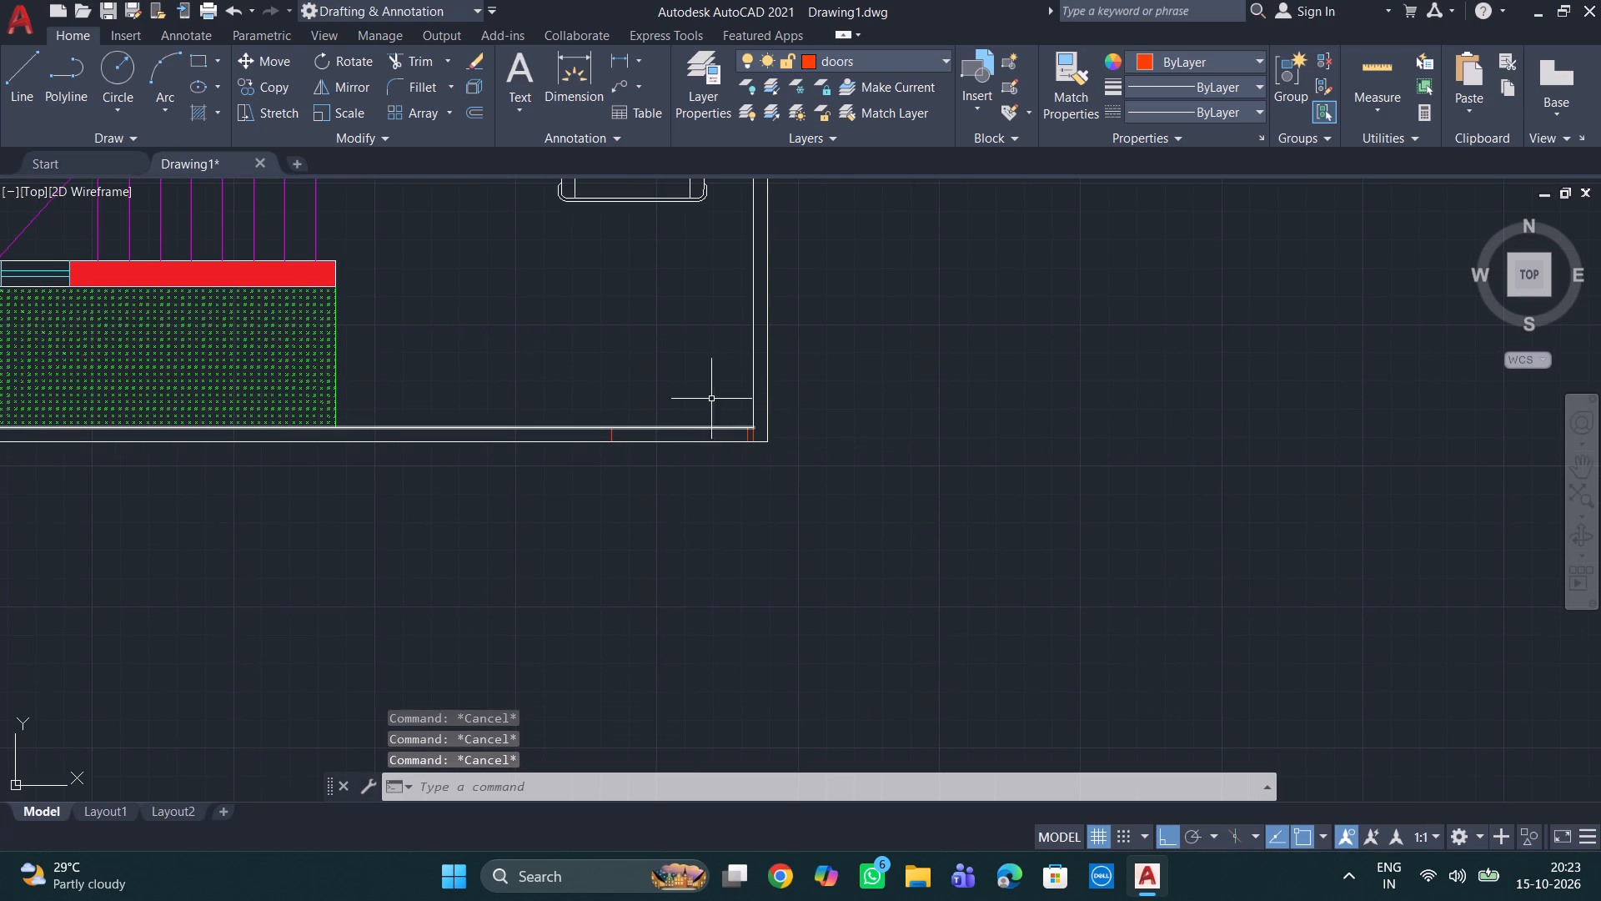
pyautogui.press('Escape')
pyautogui.press('Escape')
# Trim both south boundary wall lines between the two jamb lines to open the 4' gate gap.
pyautogui.press('r')
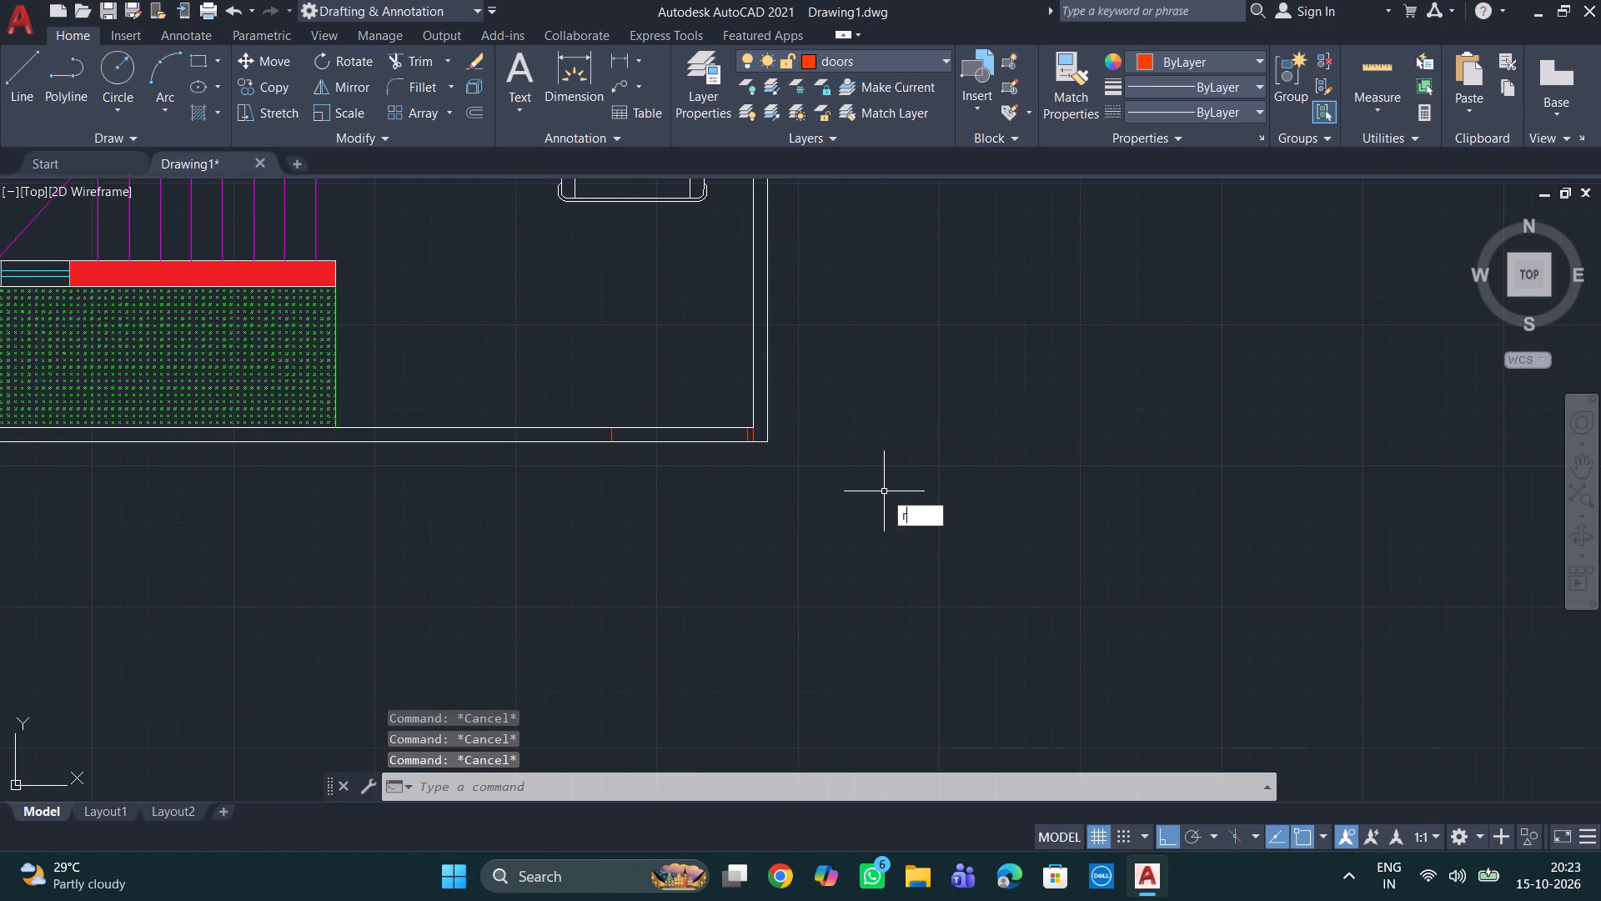
pyautogui.press('Escape')
pyautogui.press('Escape')
pyautogui.press('Escape')
pyautogui.press('Escape')
pyautogui.write('tr')
pyautogui.press('Return')
pyautogui.press('Return')
pyautogui.click(682, 395)
pyautogui.click(729, 519)
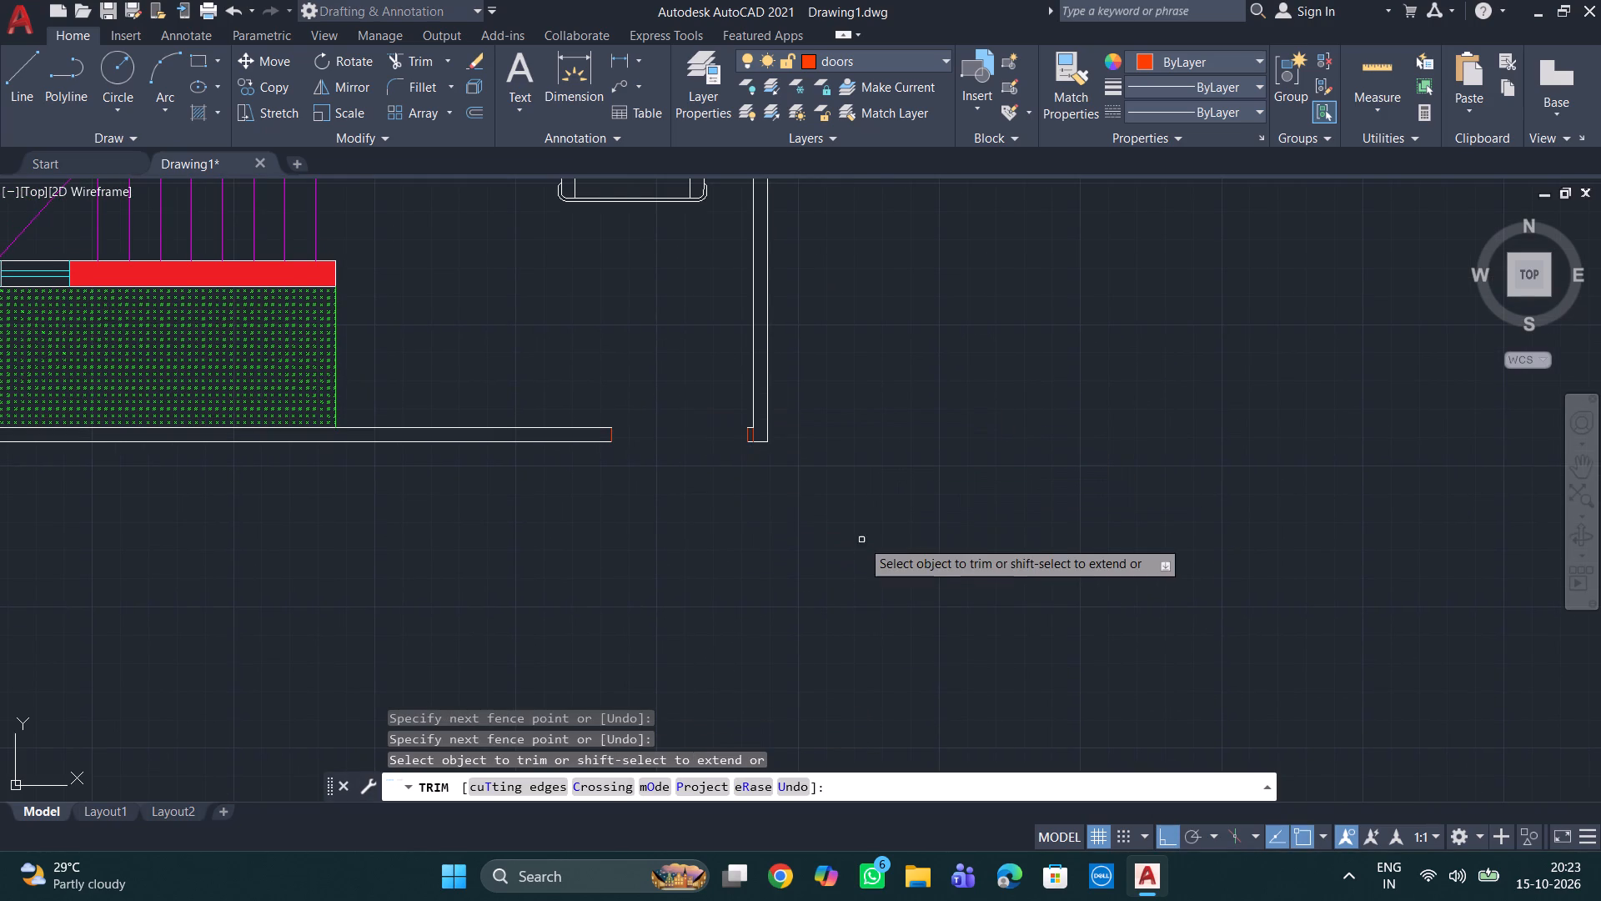
pyautogui.press('Escape')
# Draw a 2" by 4' rectangle as the gate leaf, just outside the east boundary wall.
pyautogui.write('rec')
pyautogui.press('Return')
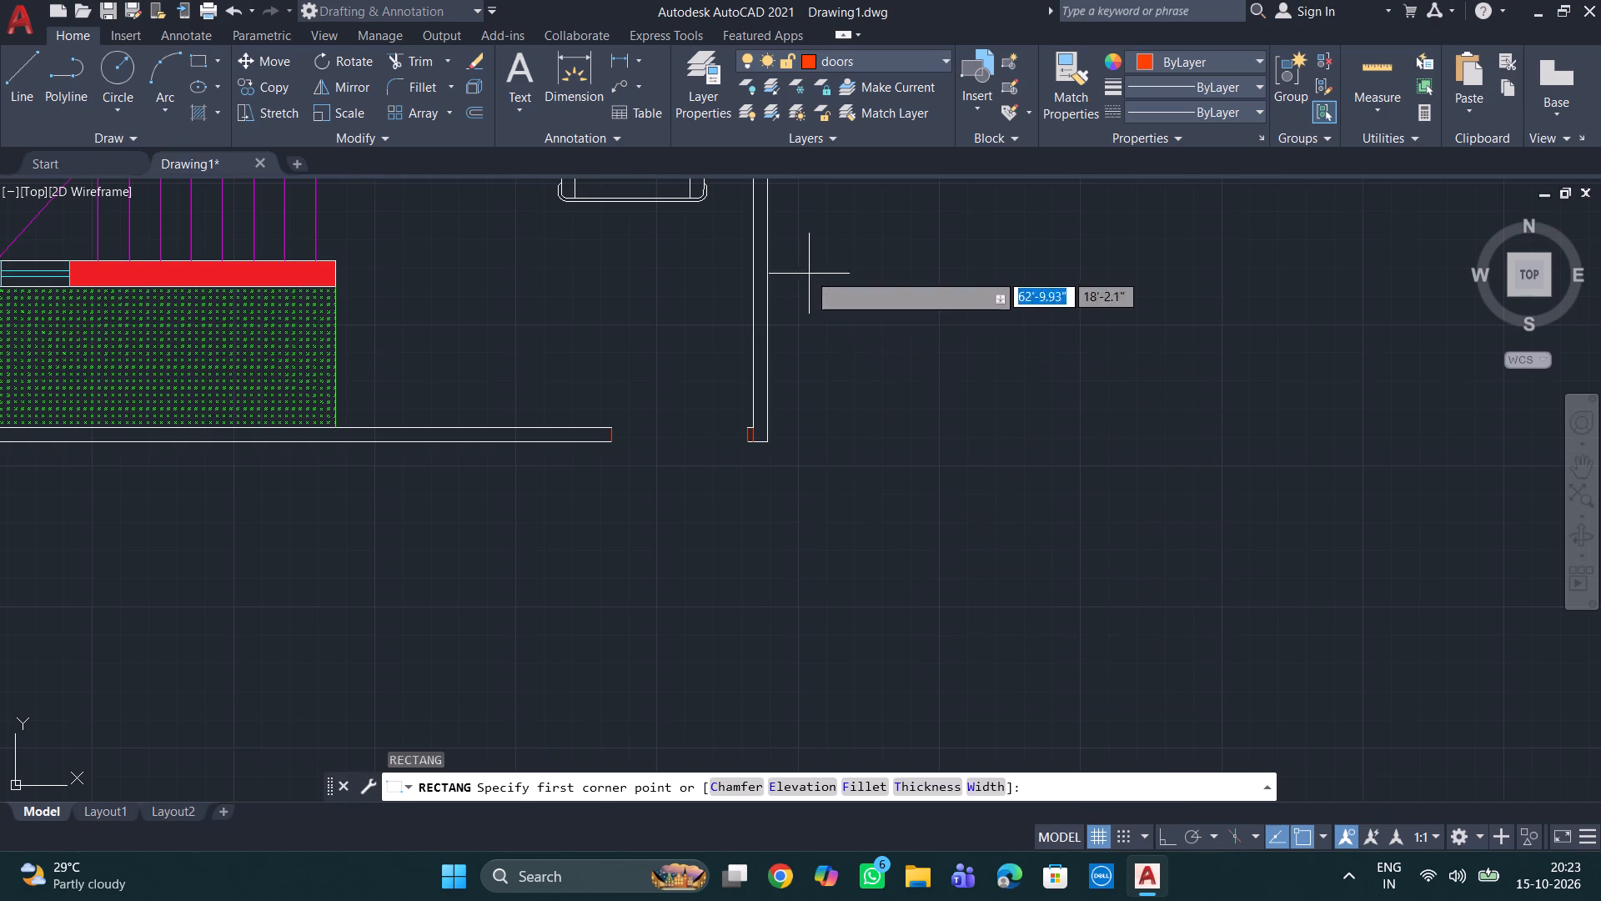
pyautogui.click(809, 270)
pyautogui.click(787, 793)
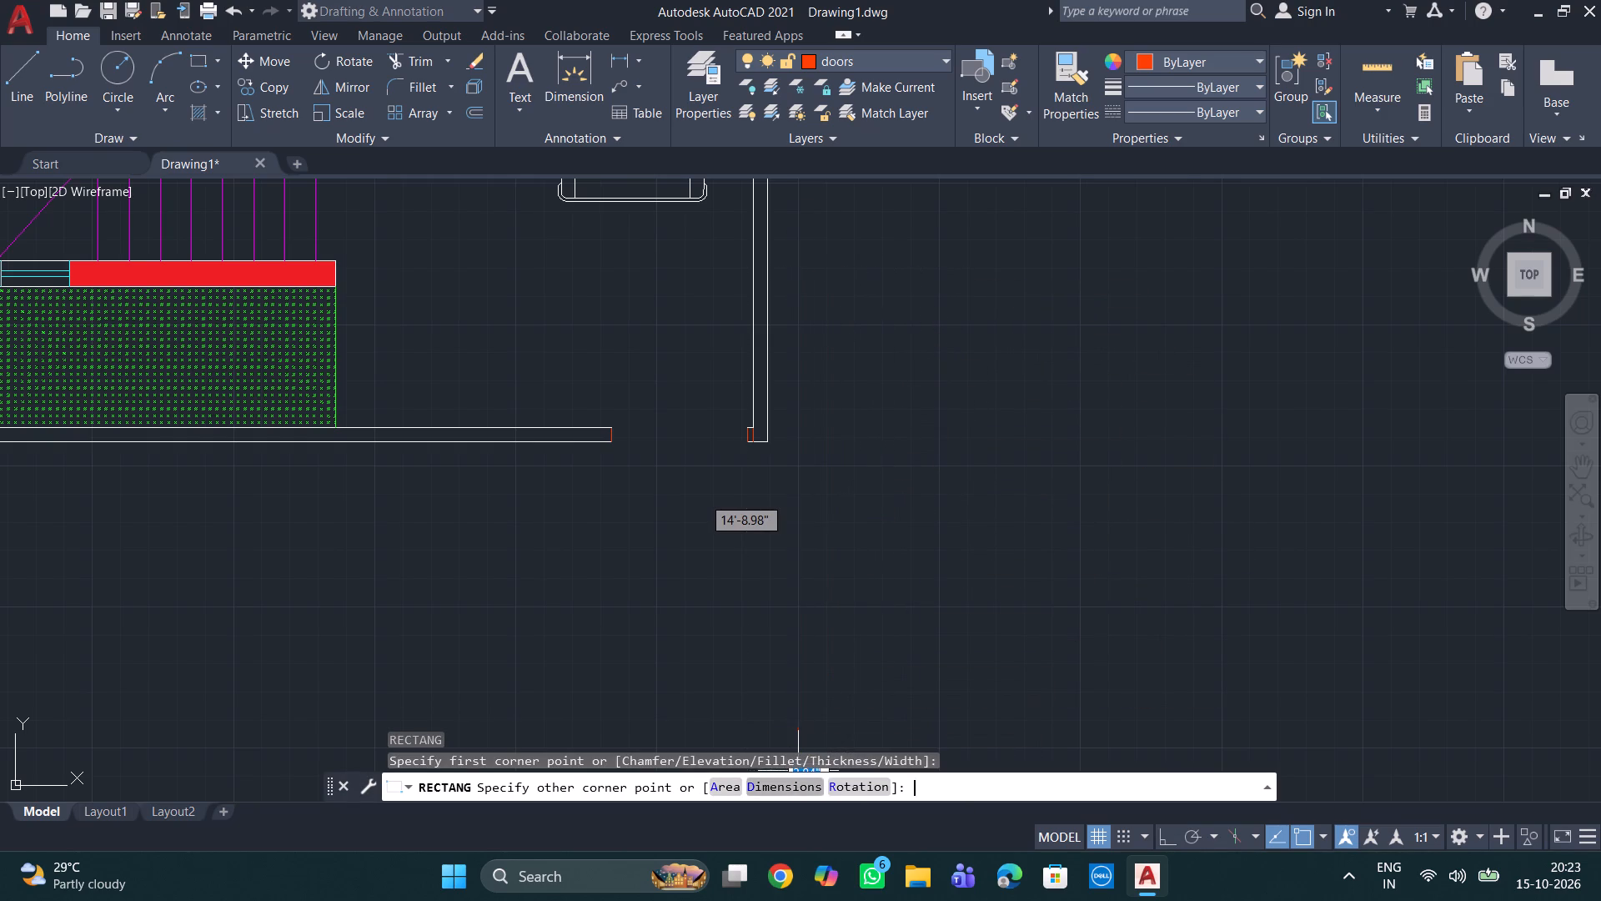
pyautogui.write('2"')
pyautogui.press('Return')
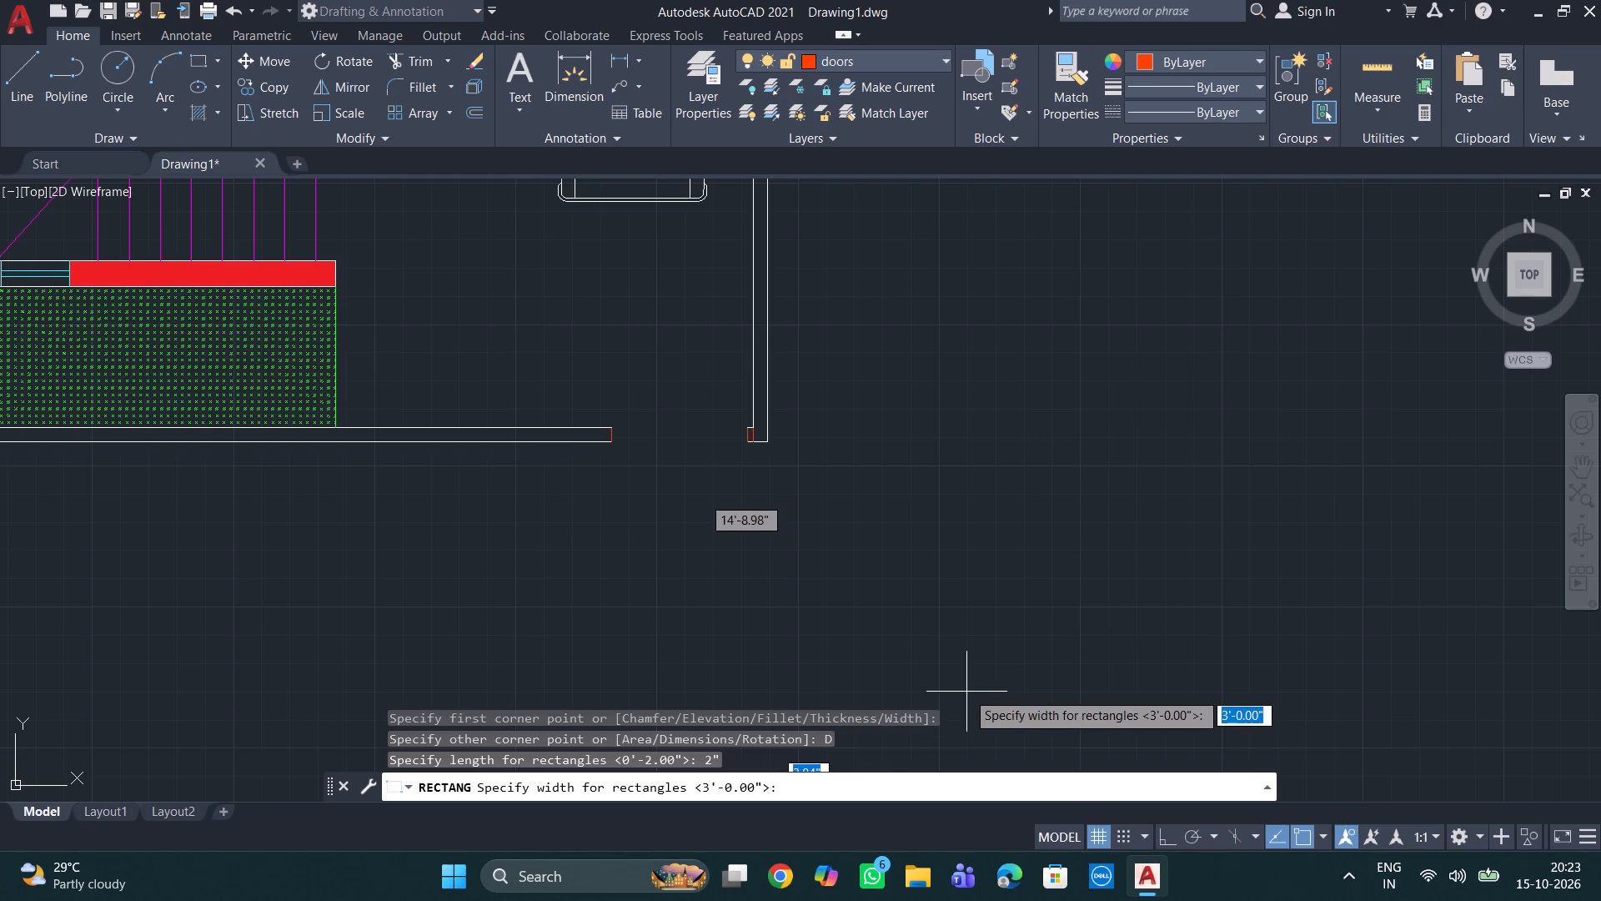
pyautogui.press('4')
pyautogui.press("'")
pyautogui.press('Return')
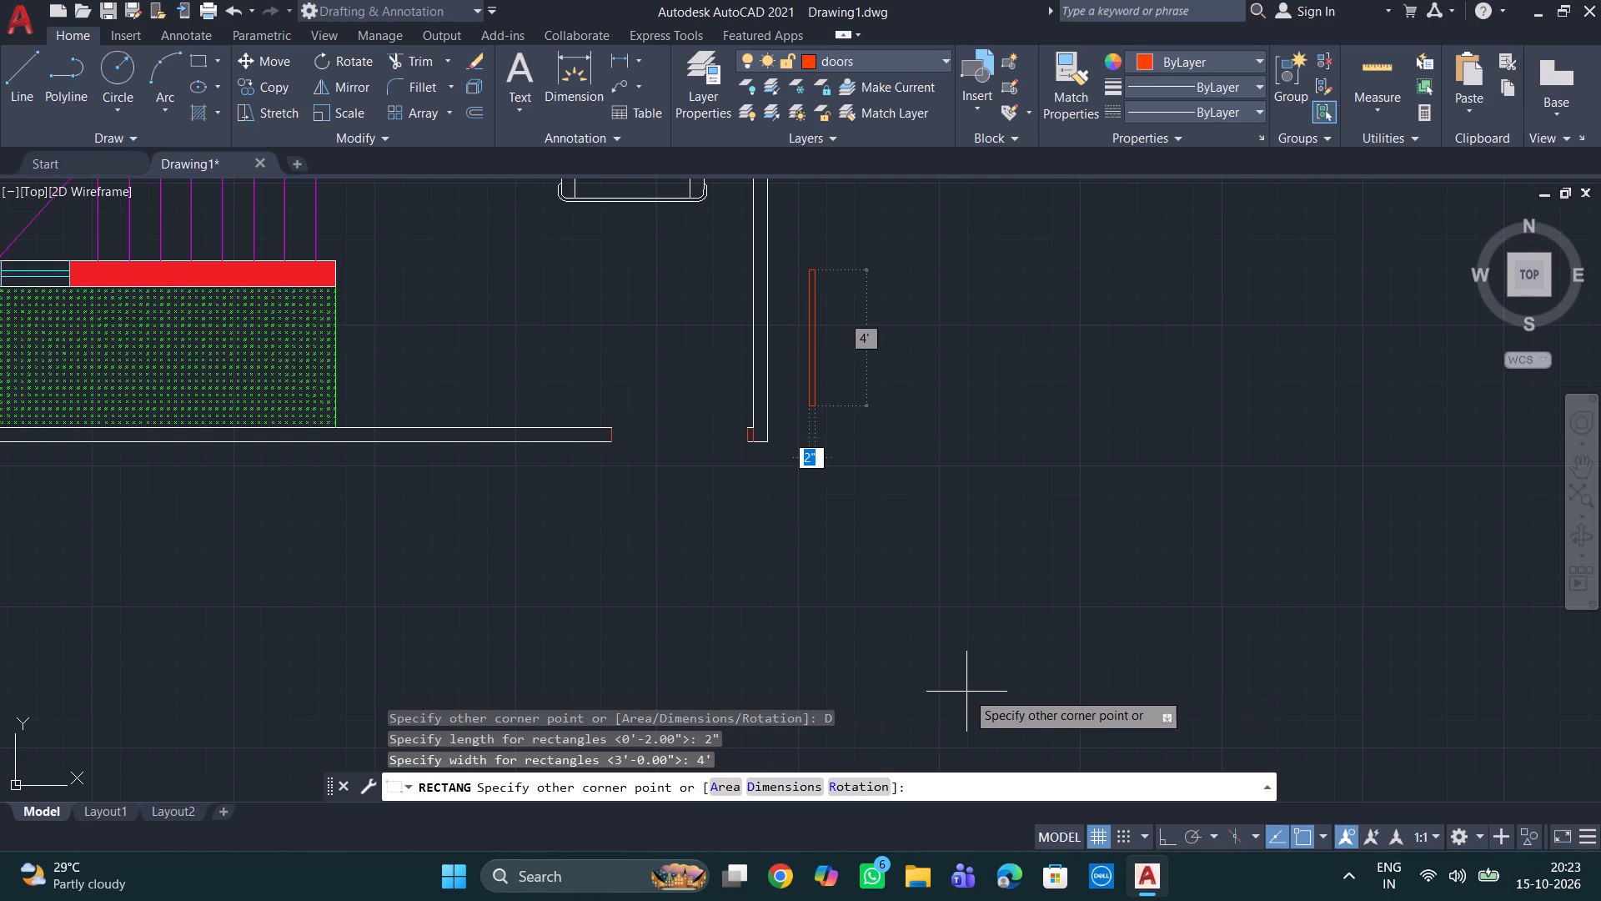
pyautogui.click(976, 691)
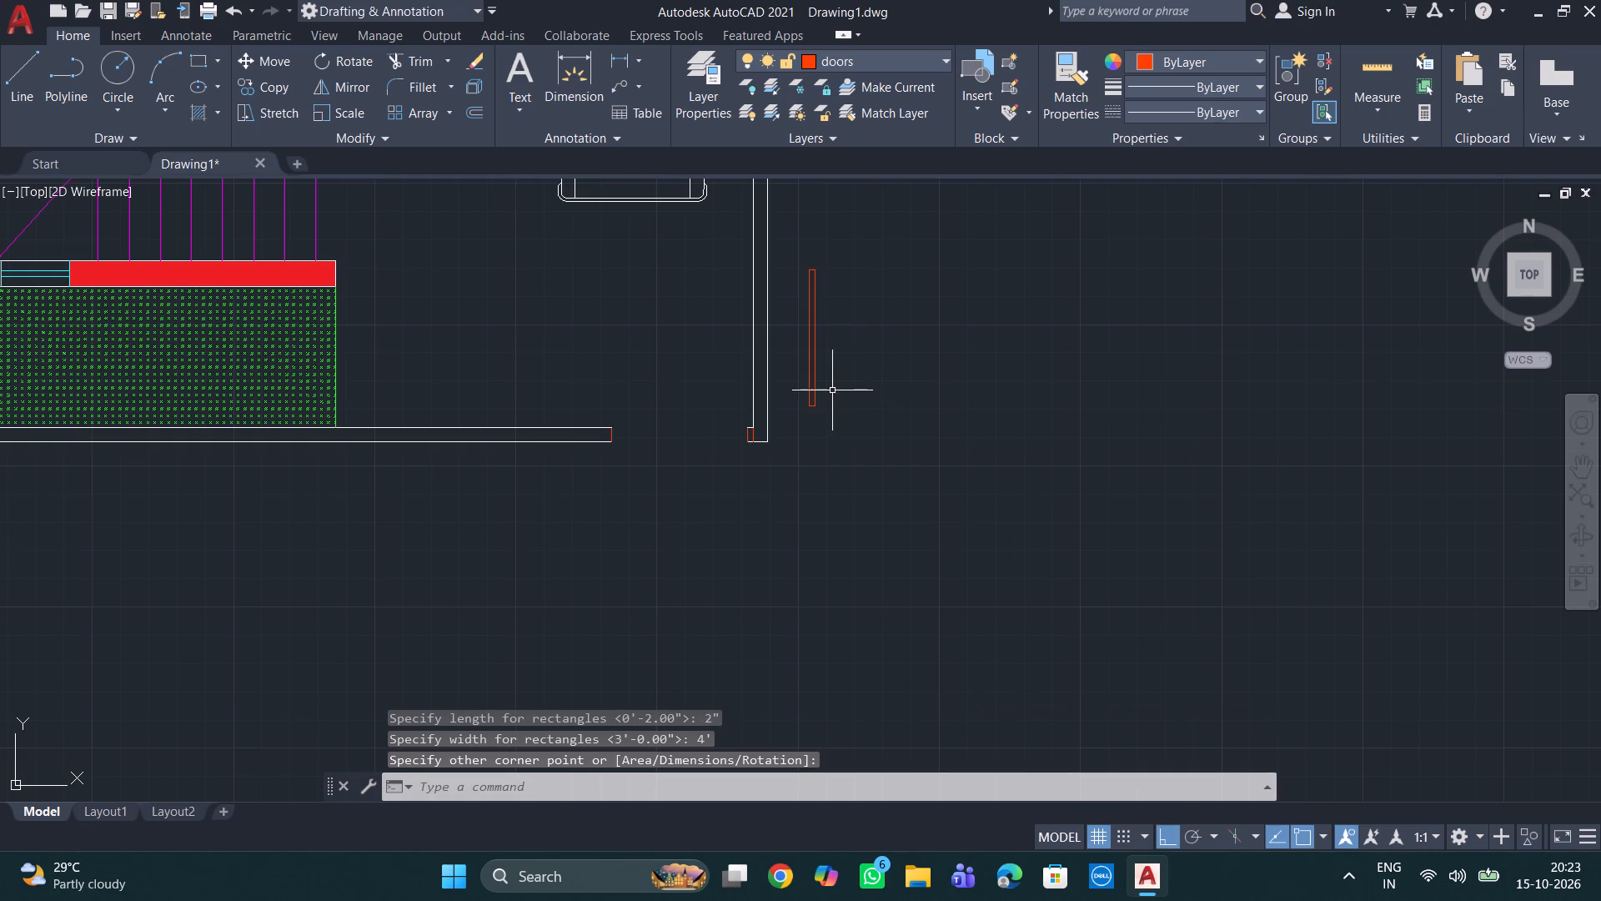
# Copy the gate leaf rectangle from its lower-right corner to the midpoint of the opening's east jamb.
pyautogui.click(813, 386)
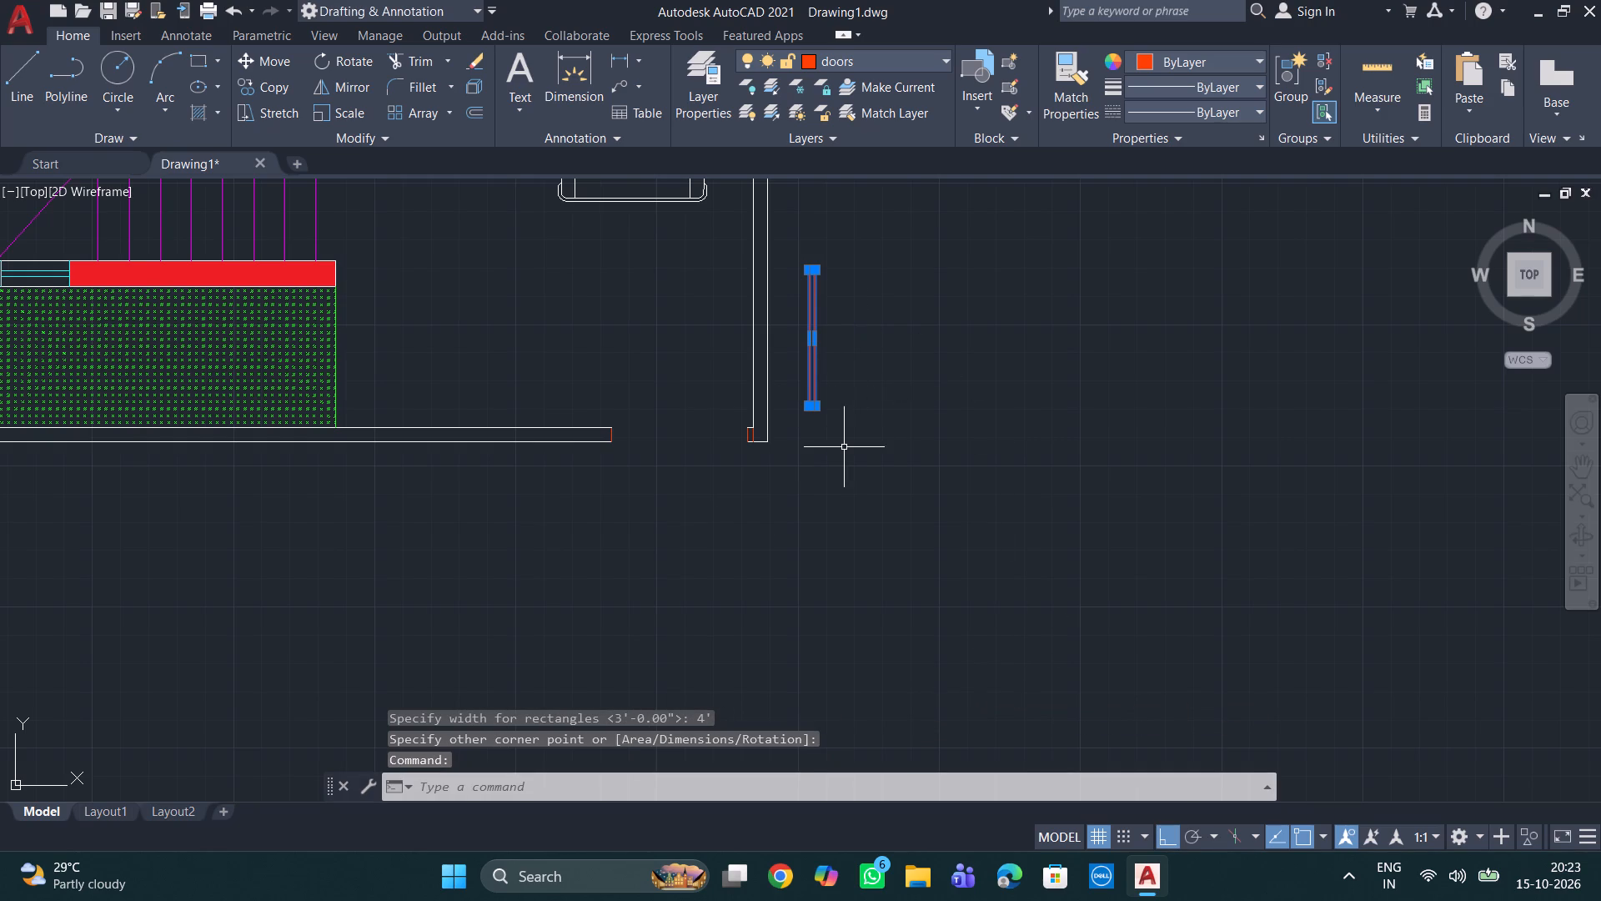
pyautogui.press('c')
pyautogui.press('o')
pyautogui.press('Return')
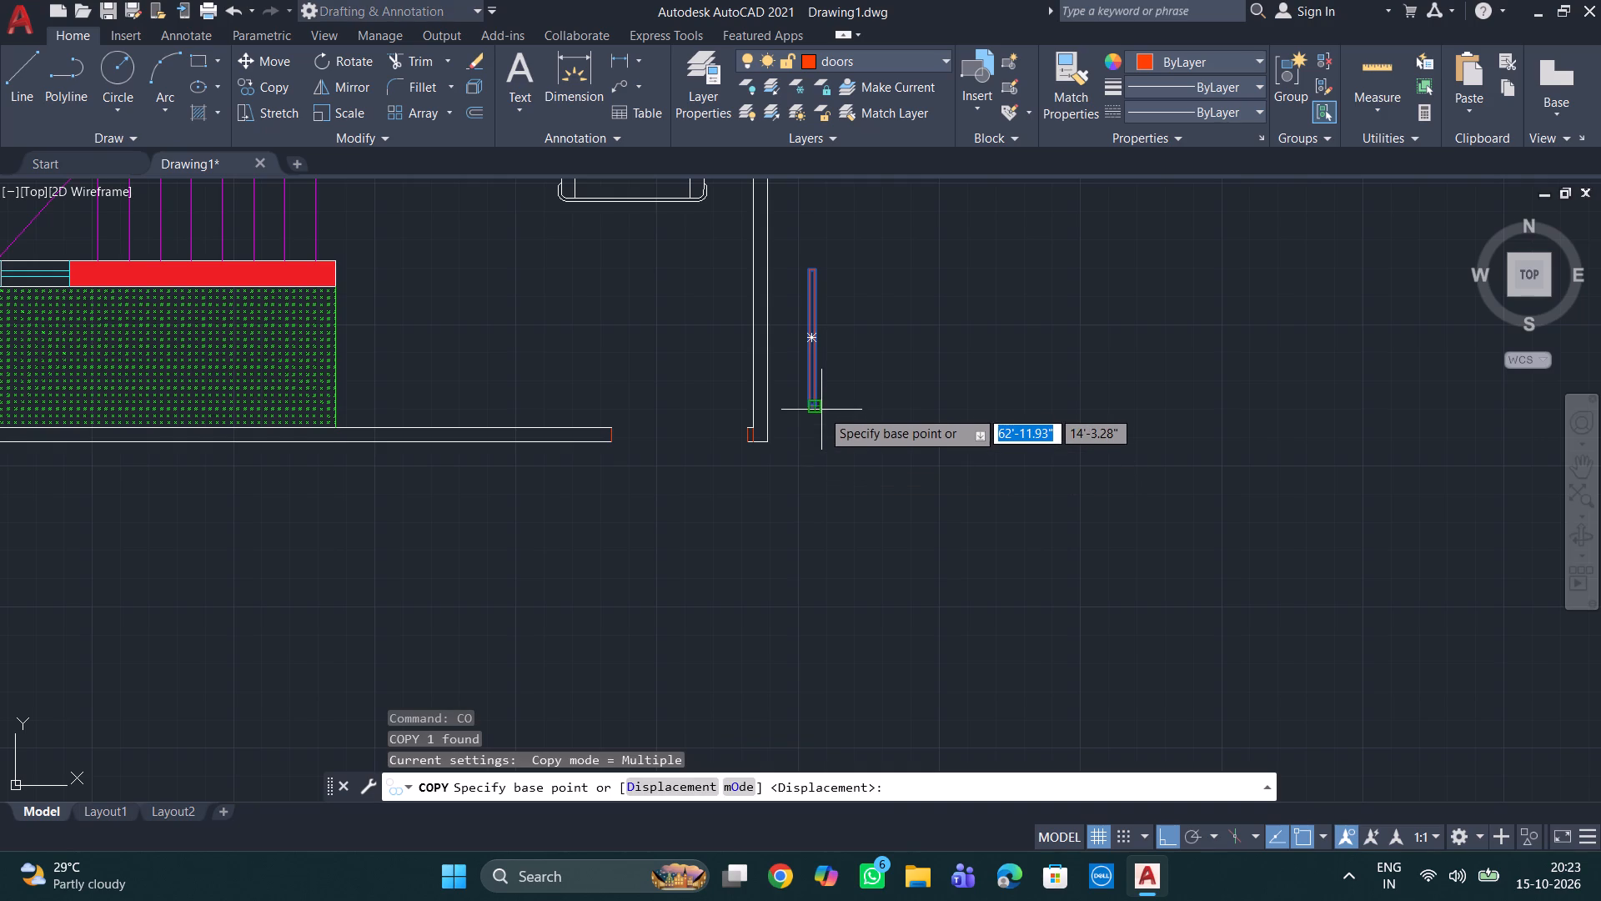
pyautogui.scroll(1, 818, 405)
pyautogui.click(811, 405)
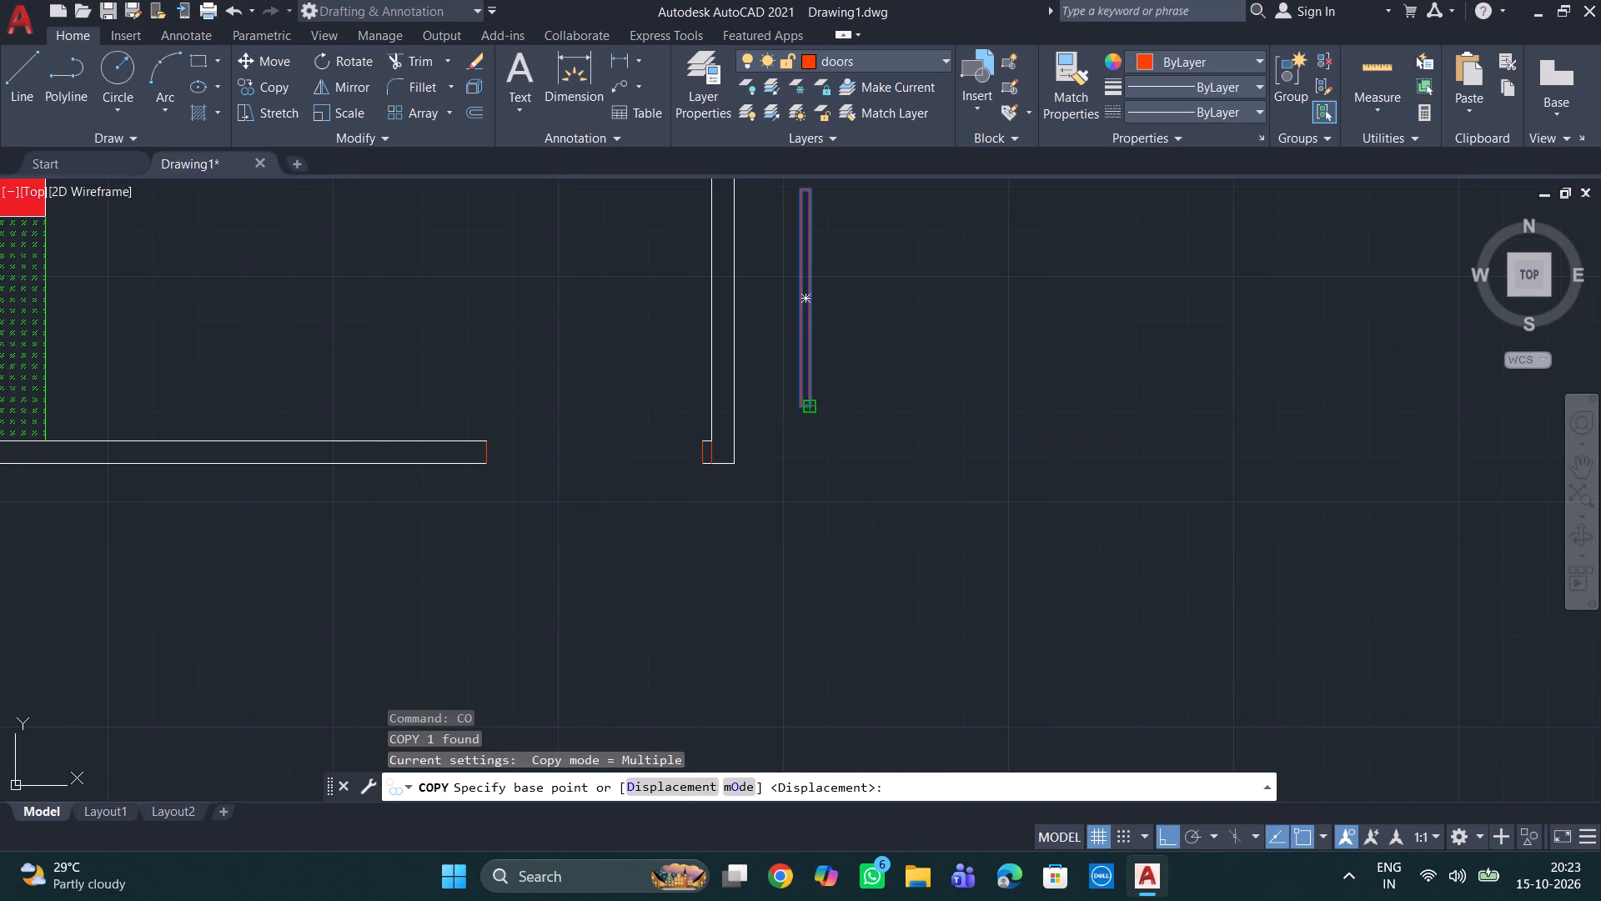
pyautogui.click(703, 453)
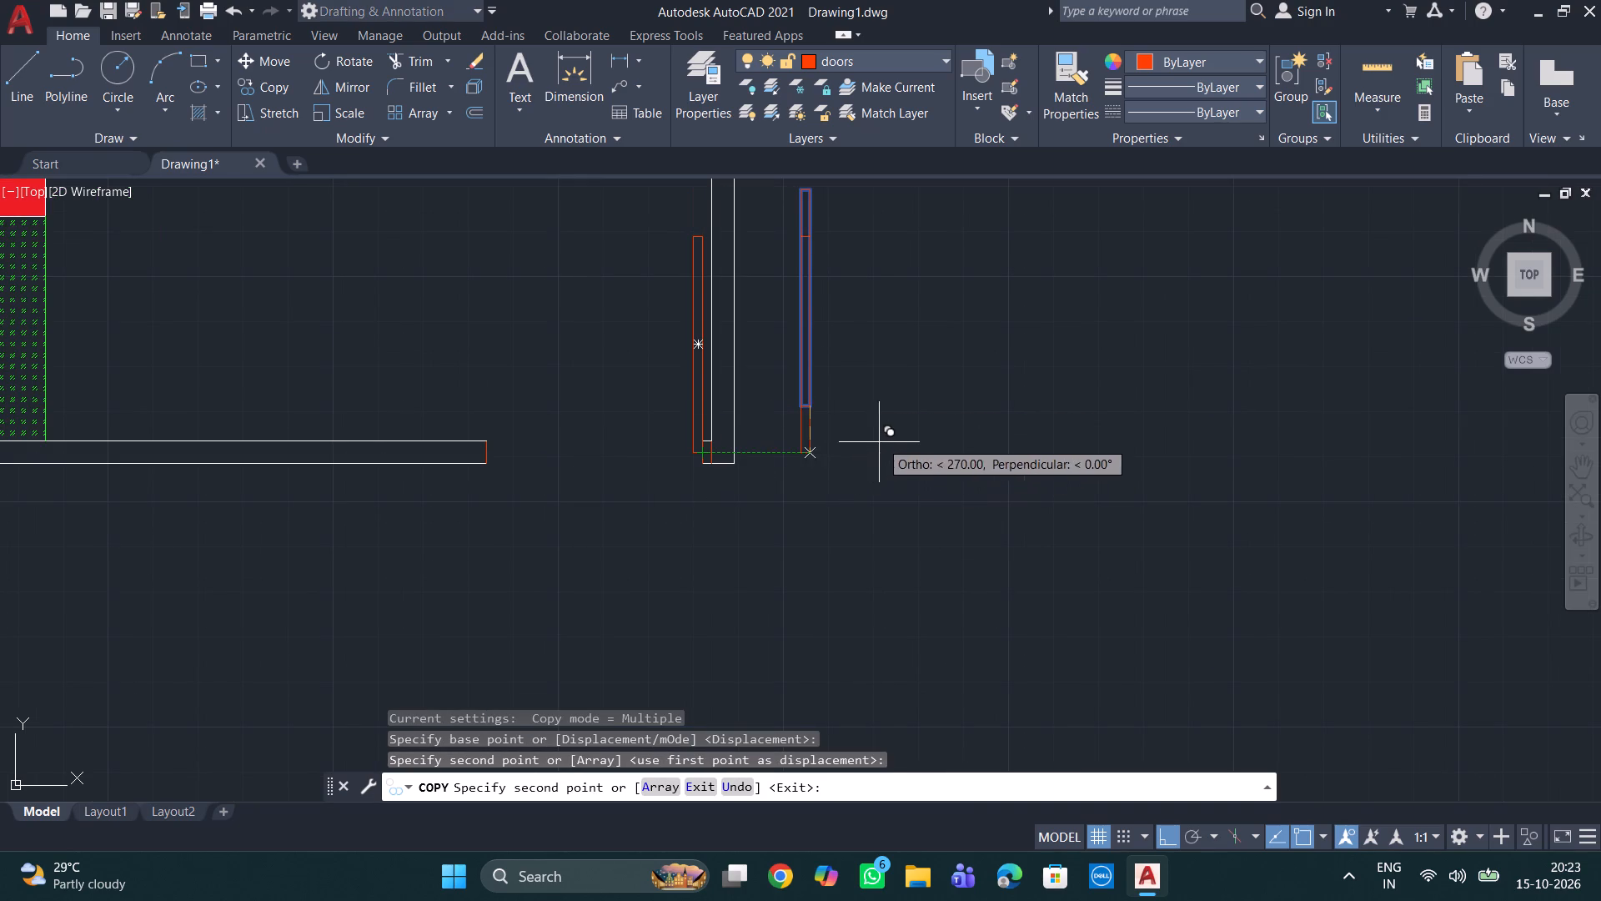
pyautogui.press('Escape')
# Draw a three-point arc for the gate swing from the leaf's top corner through the west jamb's upper end to its midpoint.
pyautogui.click(163, 73)
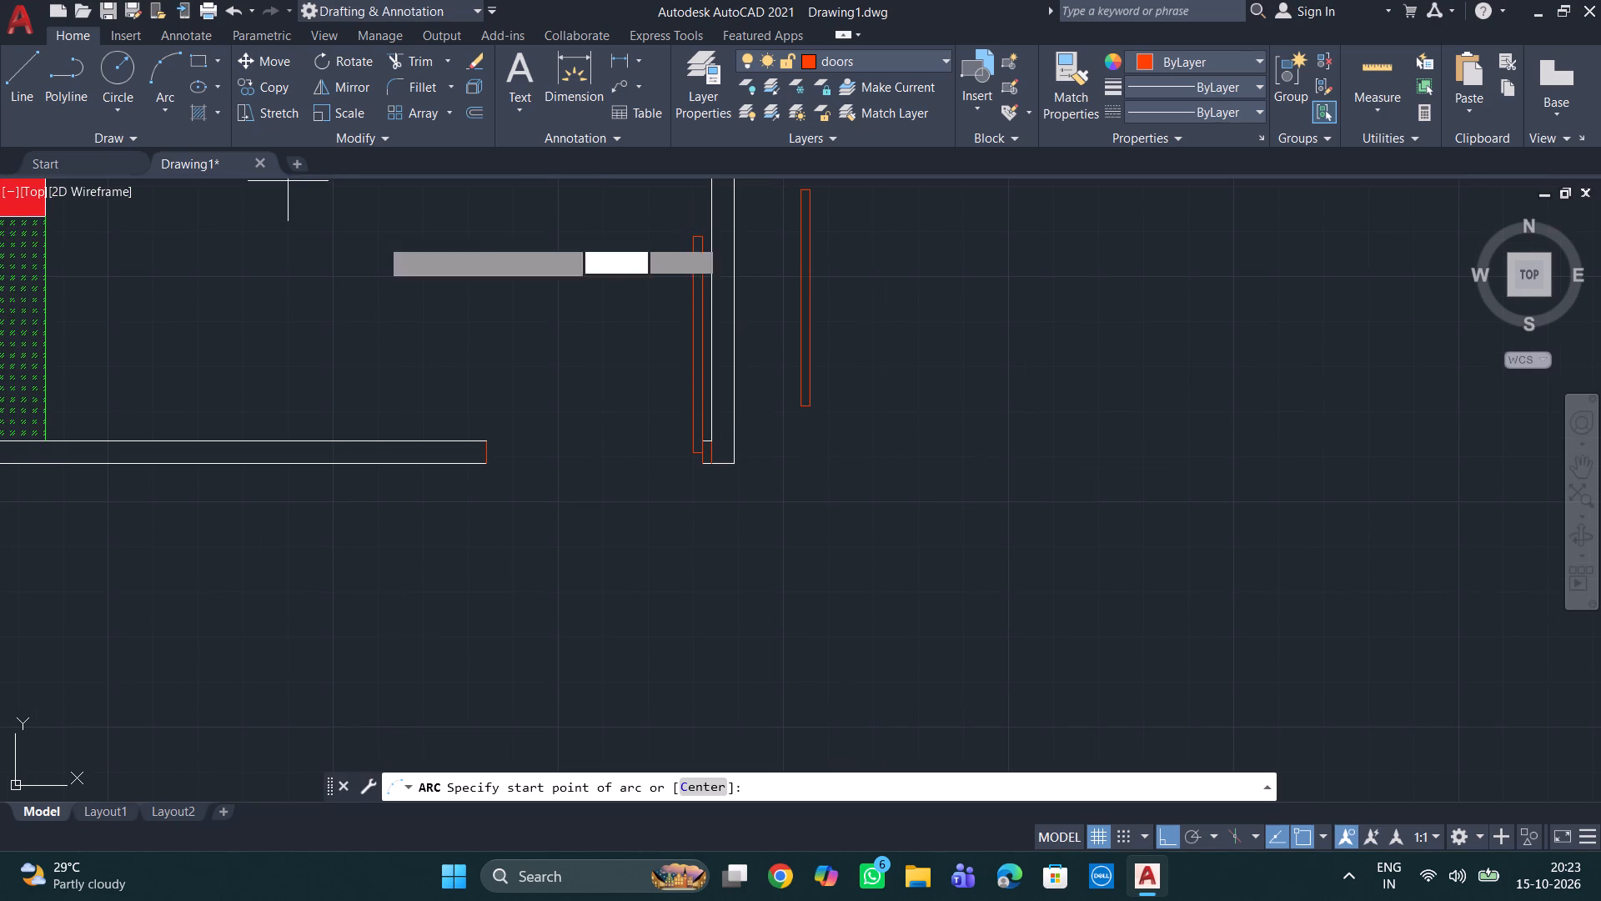
pyautogui.scroll(3, 685, 231)
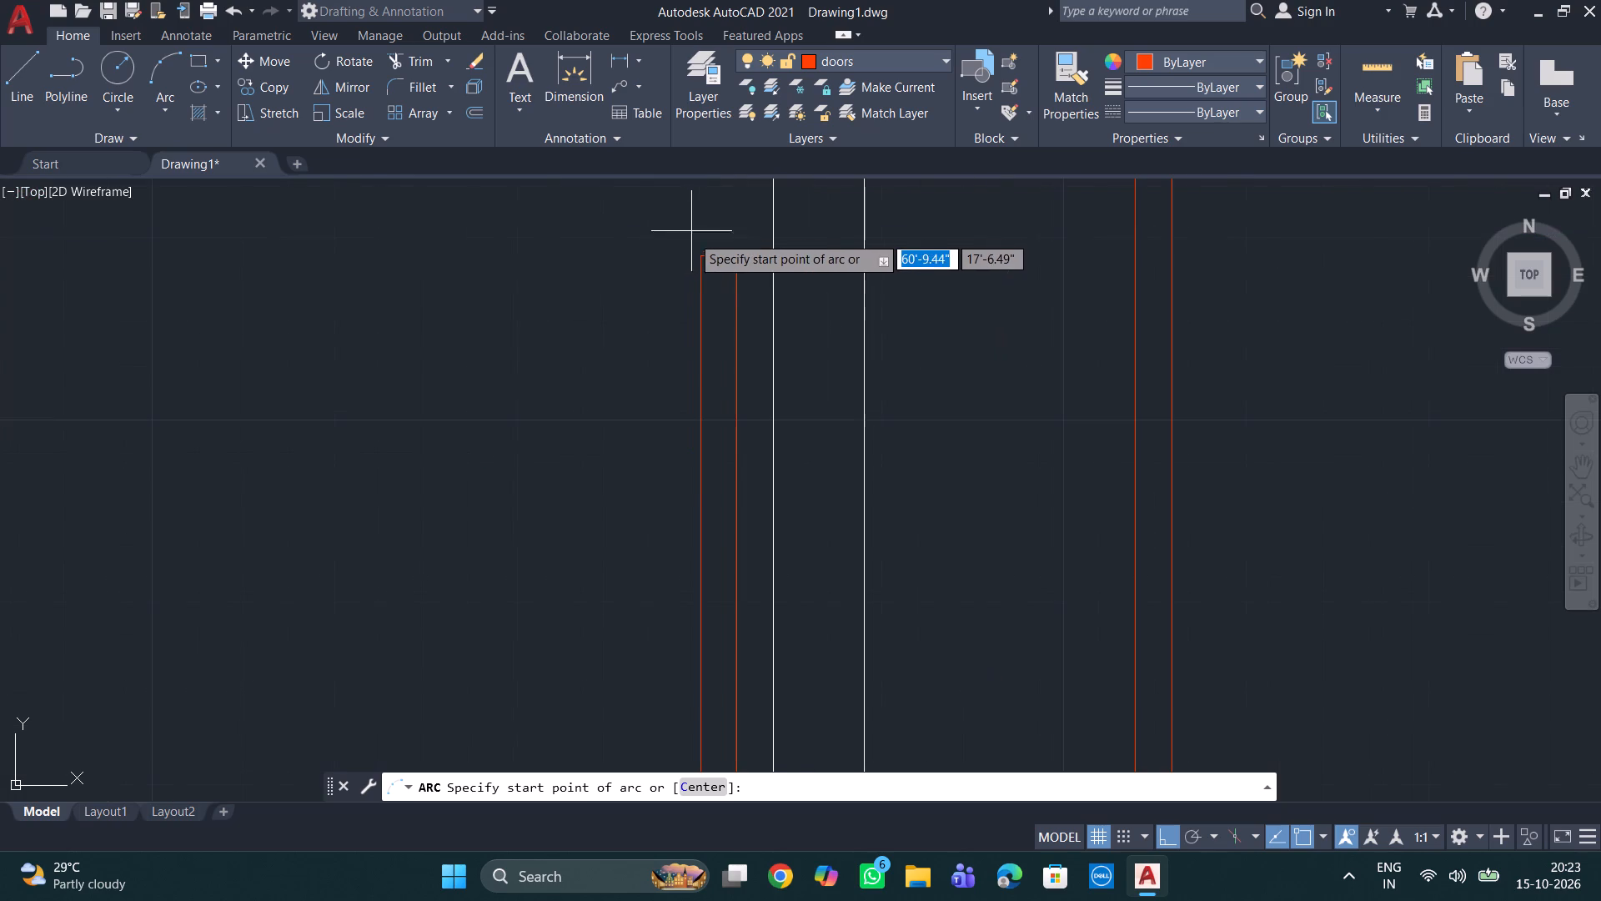
pyautogui.click(695, 257)
pyautogui.scroll(-4, 598, 347)
pyautogui.scroll(3, 479, 454)
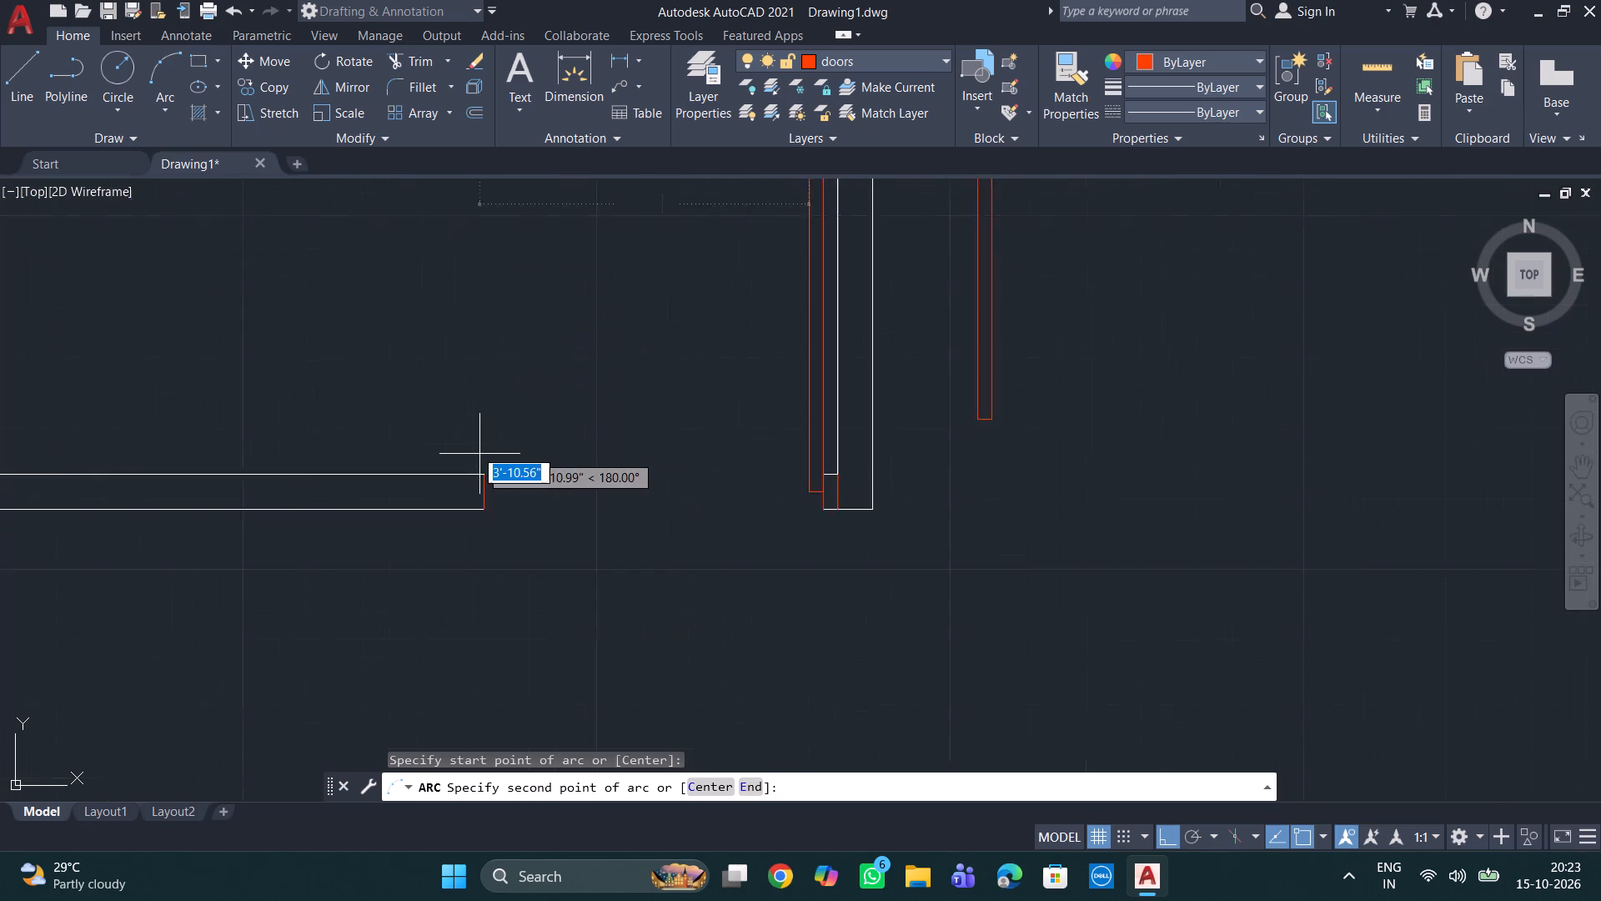
pyautogui.click(481, 483)
pyautogui.click(484, 517)
pyautogui.scroll(-2, 565, 537)
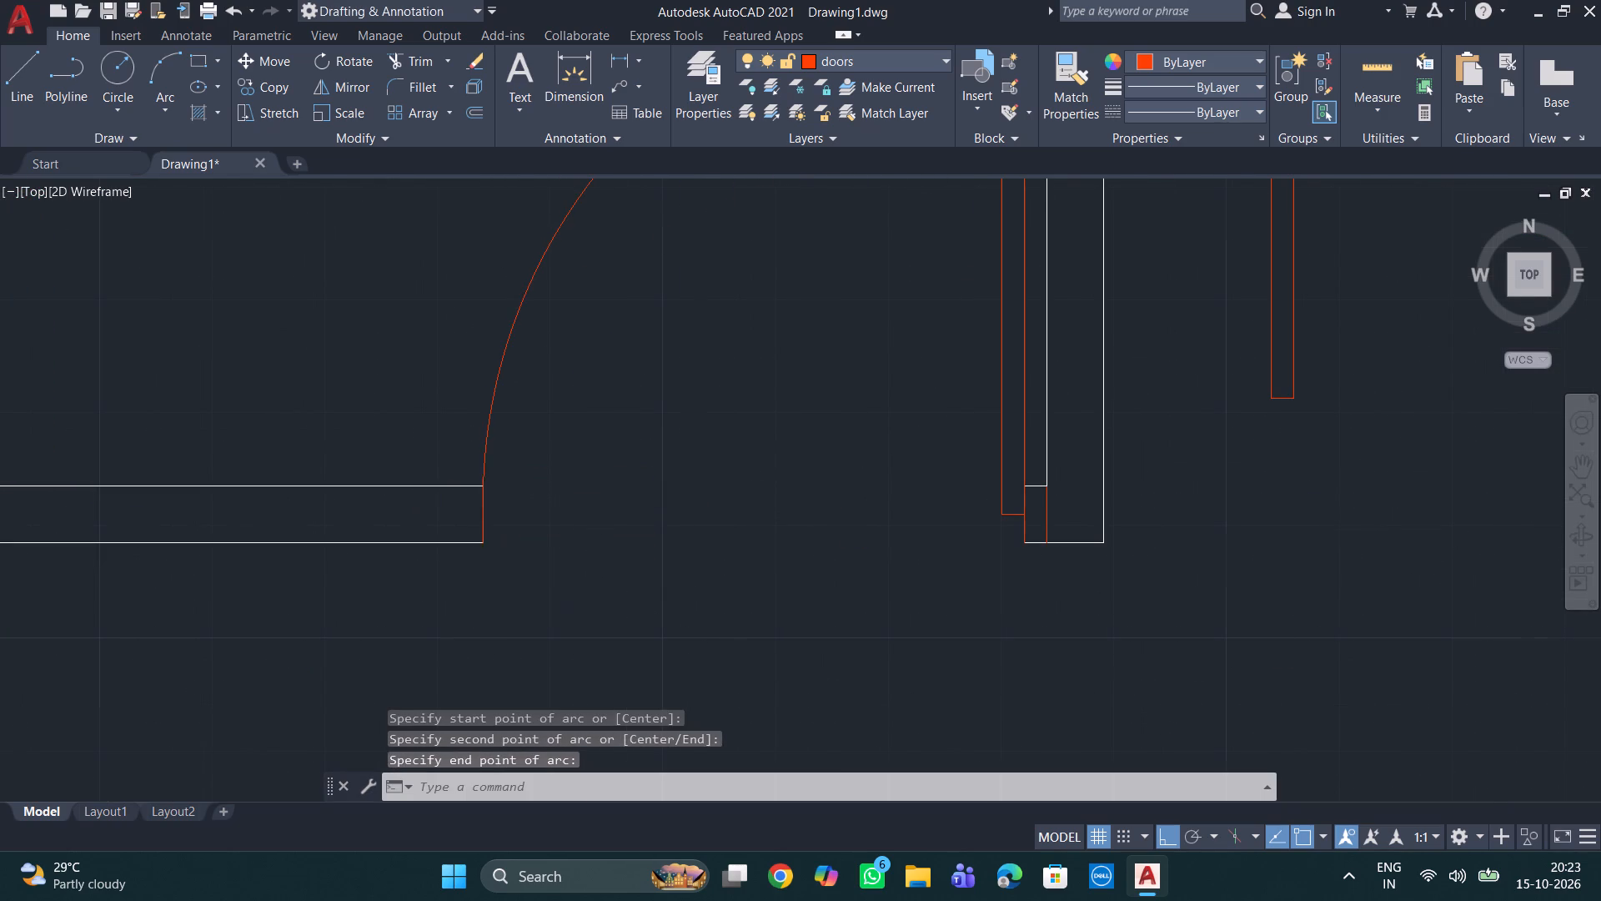
pyautogui.scroll(-3, 565, 537)
pyautogui.press('Escape')
pyautogui.press('Escape')
# Delete the spare gate leaf rectangle outside the east boundary wall.
pyautogui.scroll(2, 713, 466)
pyautogui.click(683, 473)
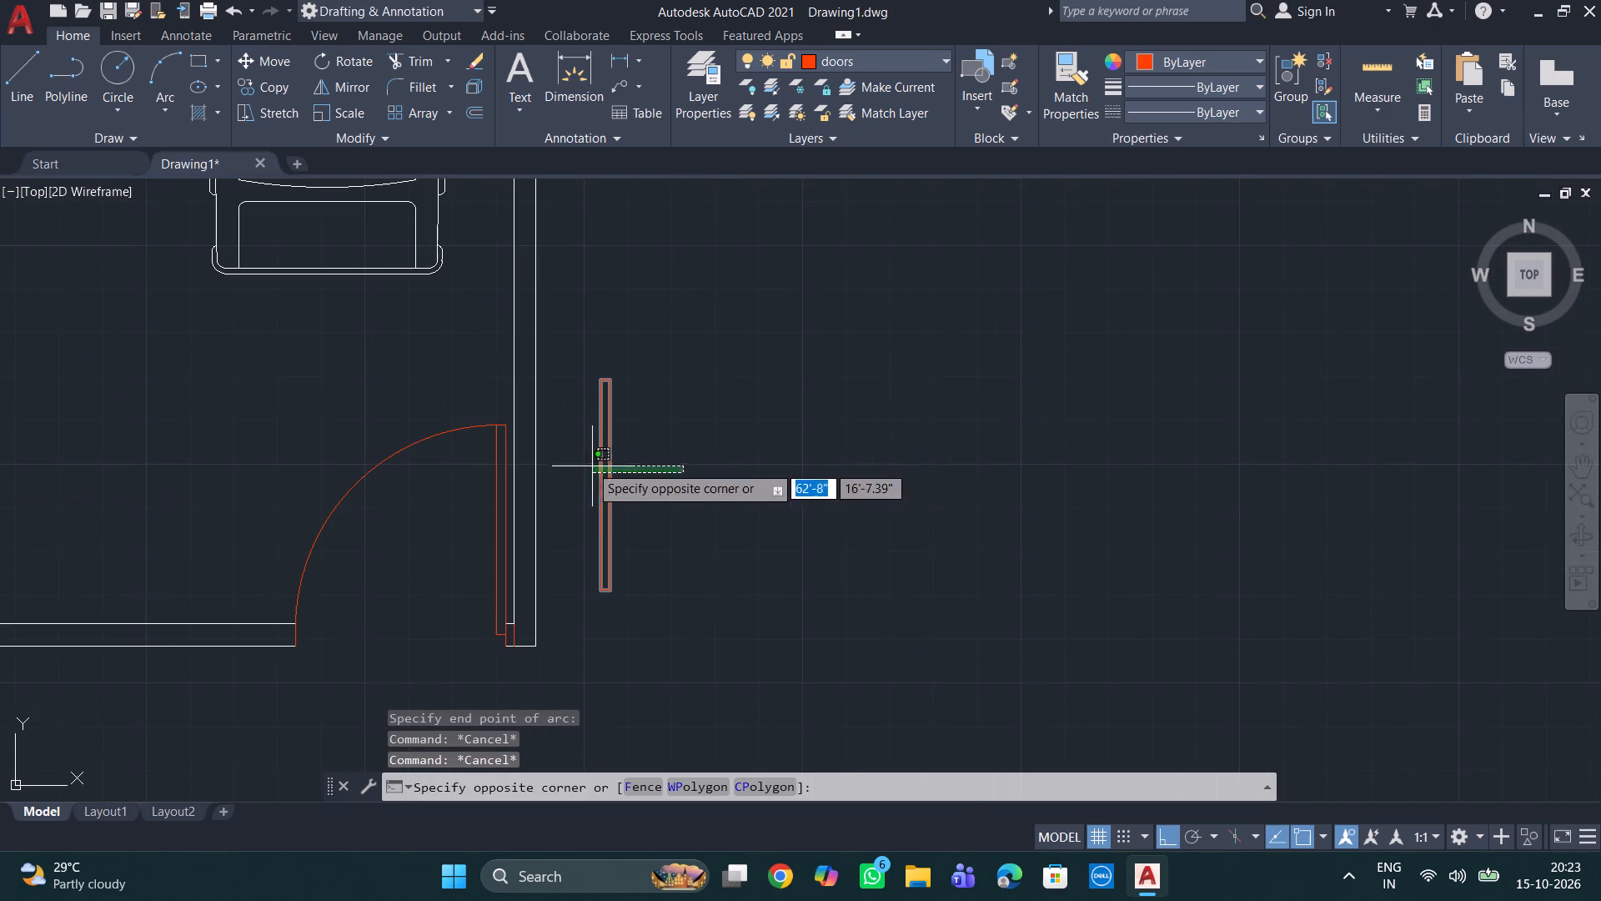
pyautogui.click(575, 461)
pyautogui.press('Delete')
pyautogui.scroll(-2, 667, 473)
pyautogui.moveTo(662, 461); pyautogui.dragTo(734, 442, button='middle')
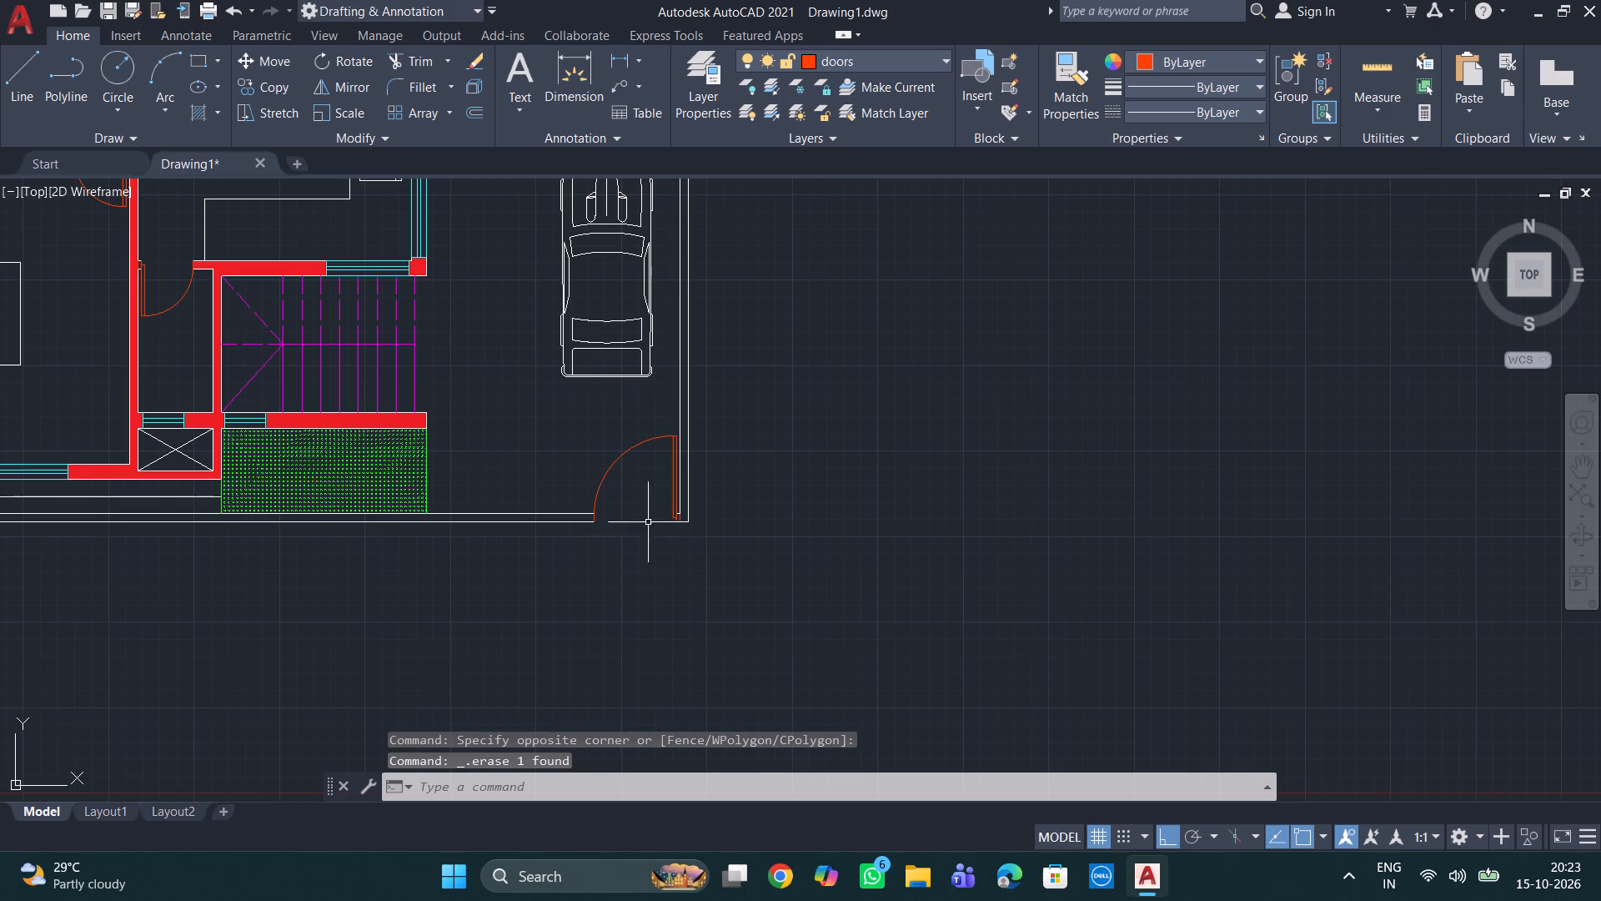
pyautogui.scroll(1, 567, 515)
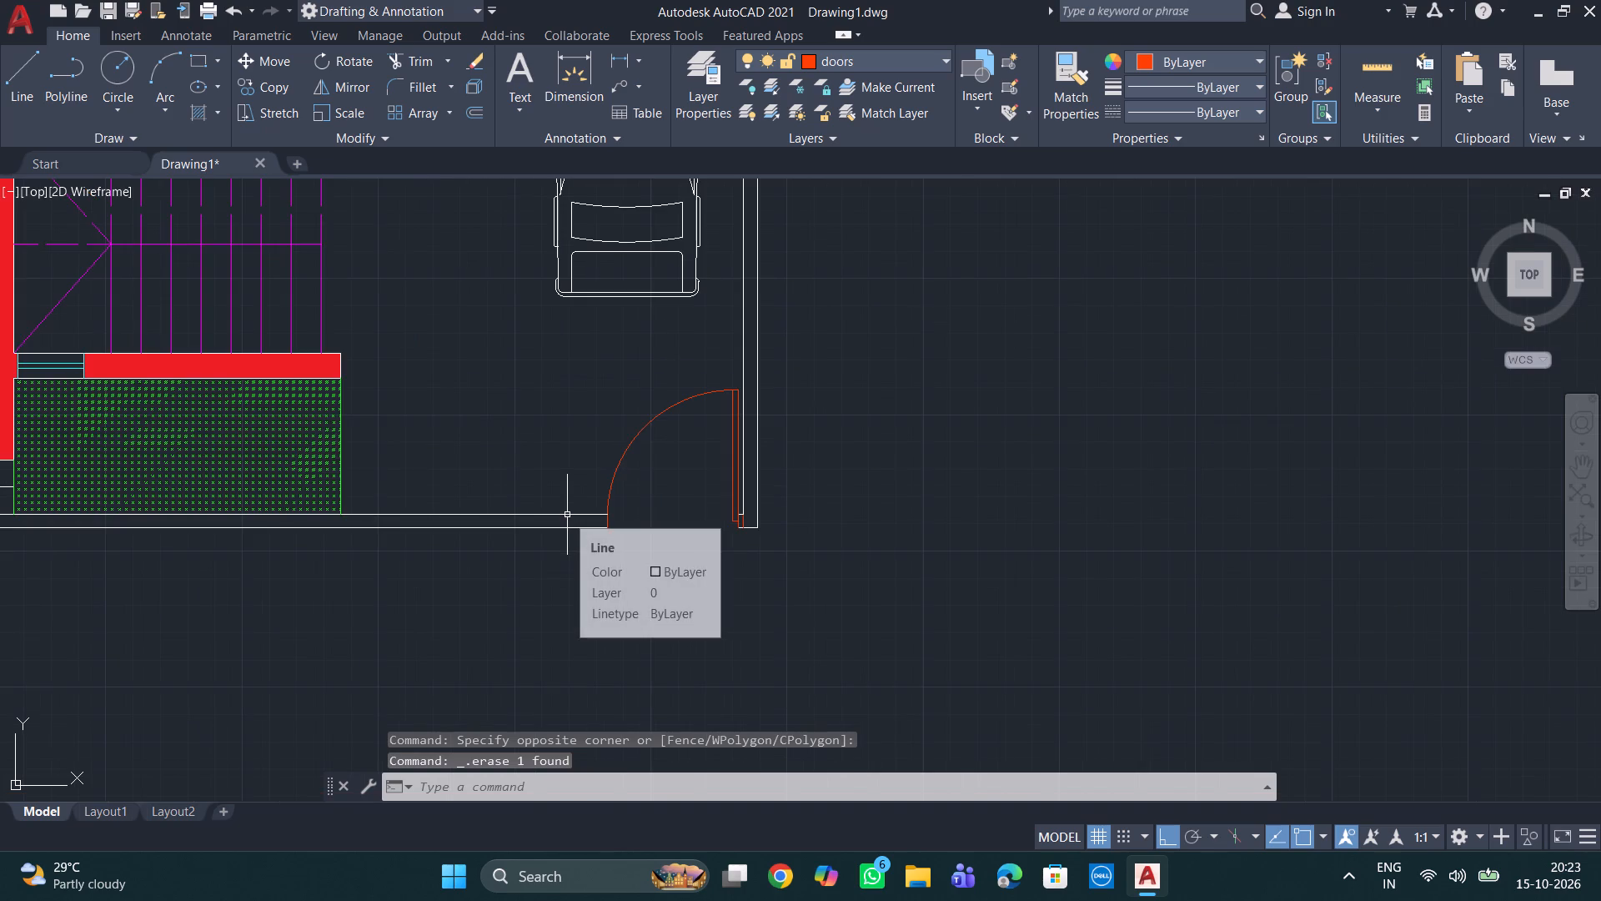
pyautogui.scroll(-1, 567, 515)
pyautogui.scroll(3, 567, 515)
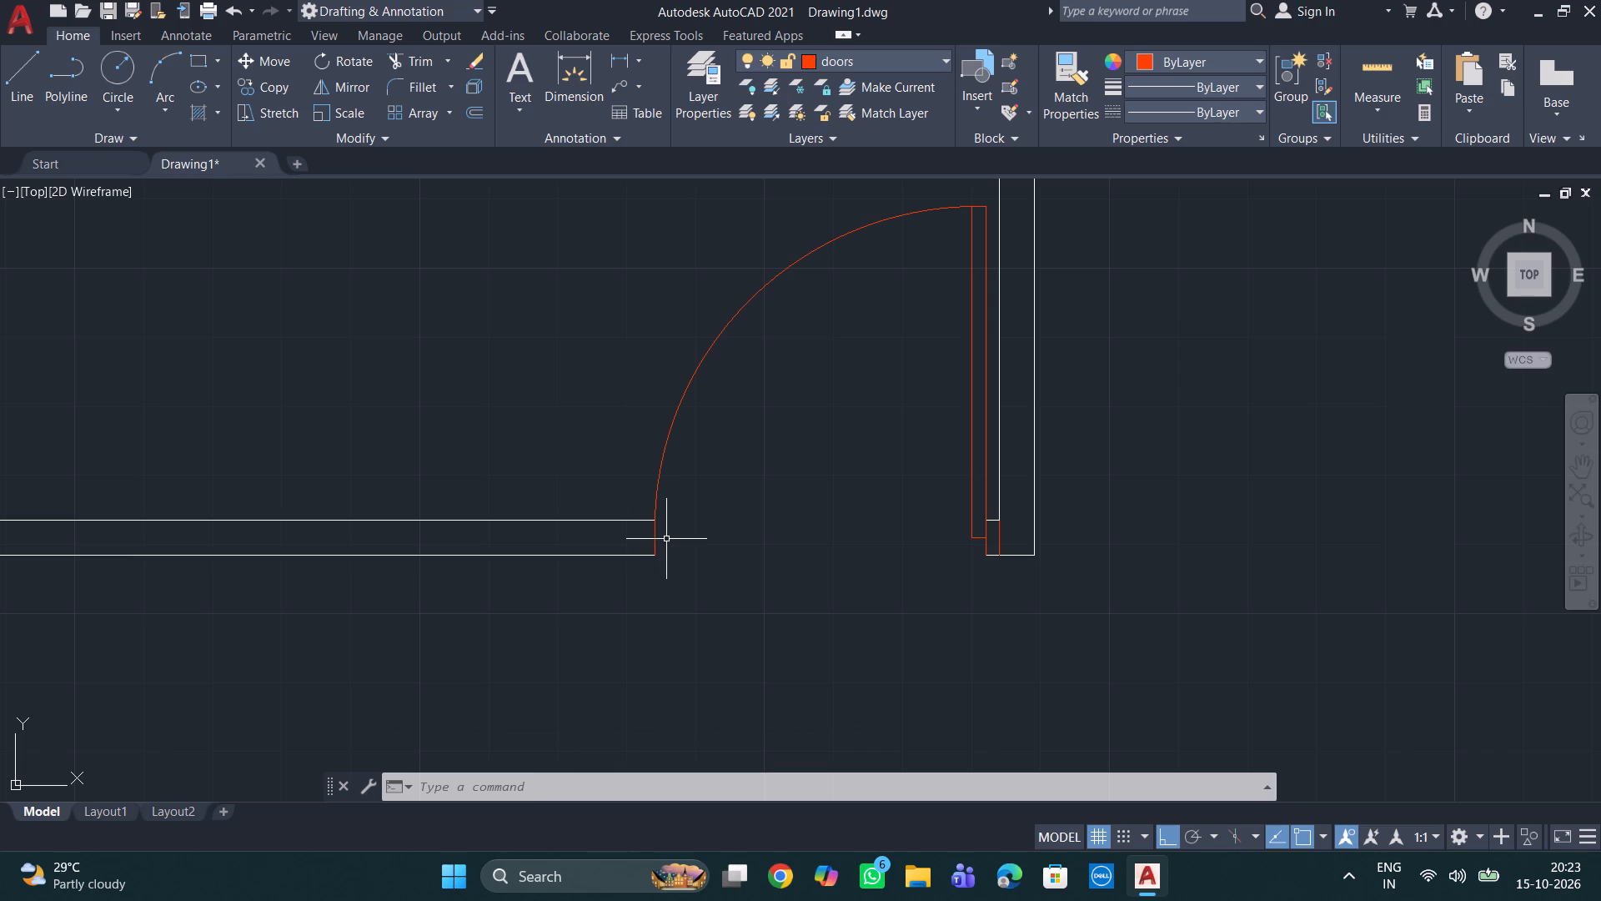
# Offset the west jamb line of the gate opening 2" westward three times in succession inside the south boundary wall.
pyautogui.scroll(-1, 666, 539)
pyautogui.scroll(2, 666, 539)
pyautogui.press('`')
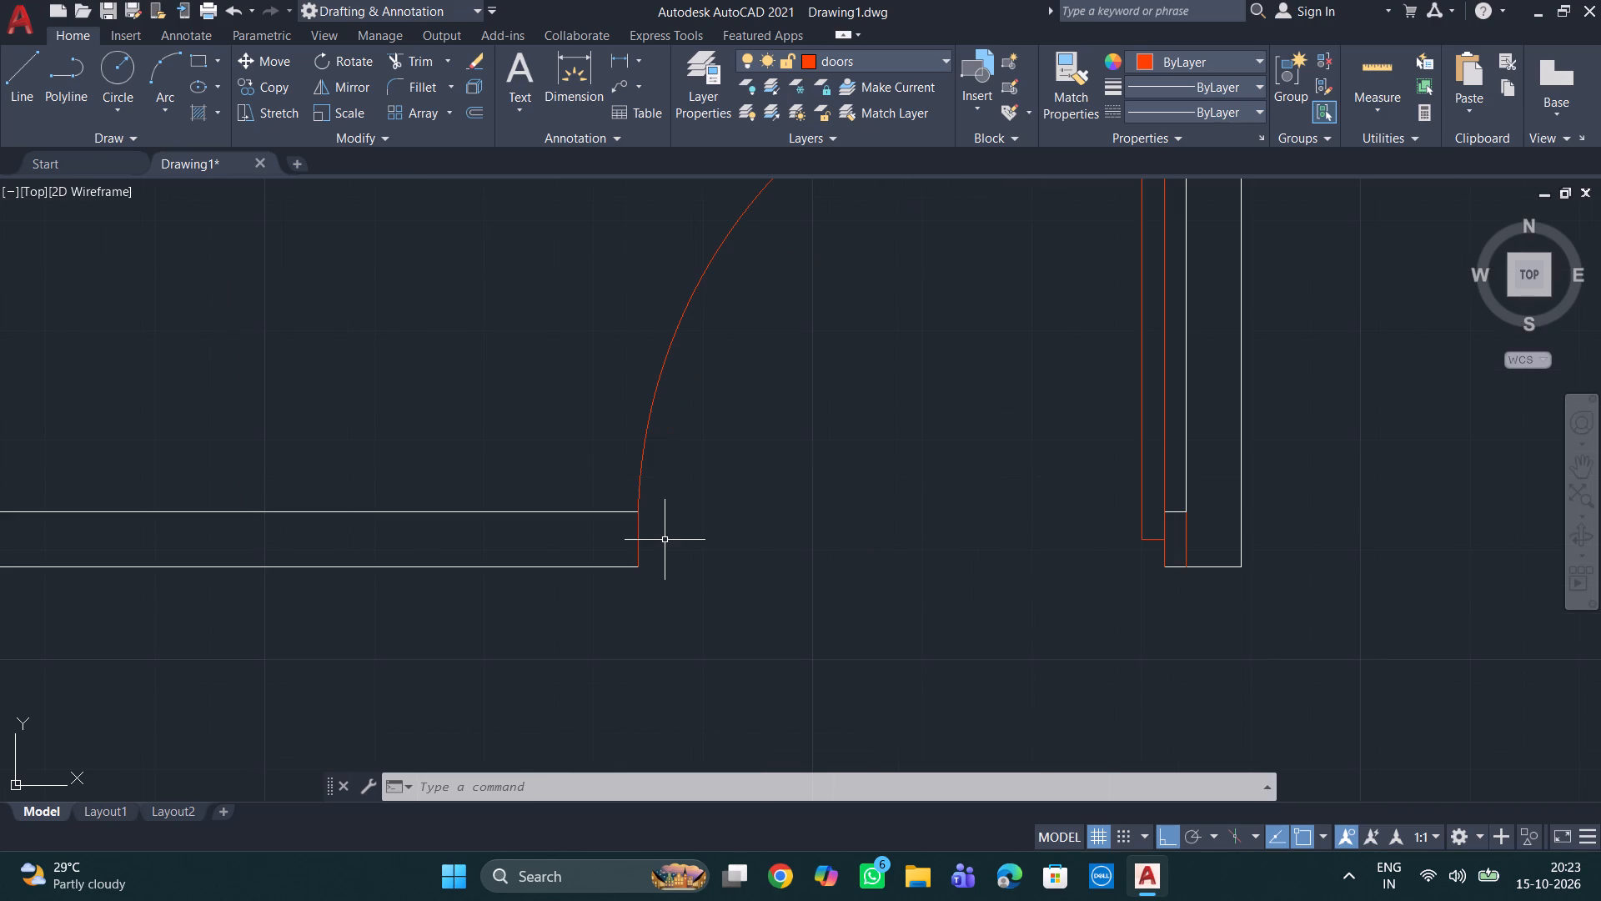
pyautogui.press('Escape')
pyautogui.press('Escape')
pyautogui.press('Escape')
pyautogui.press('o')
pyautogui.press('Return')
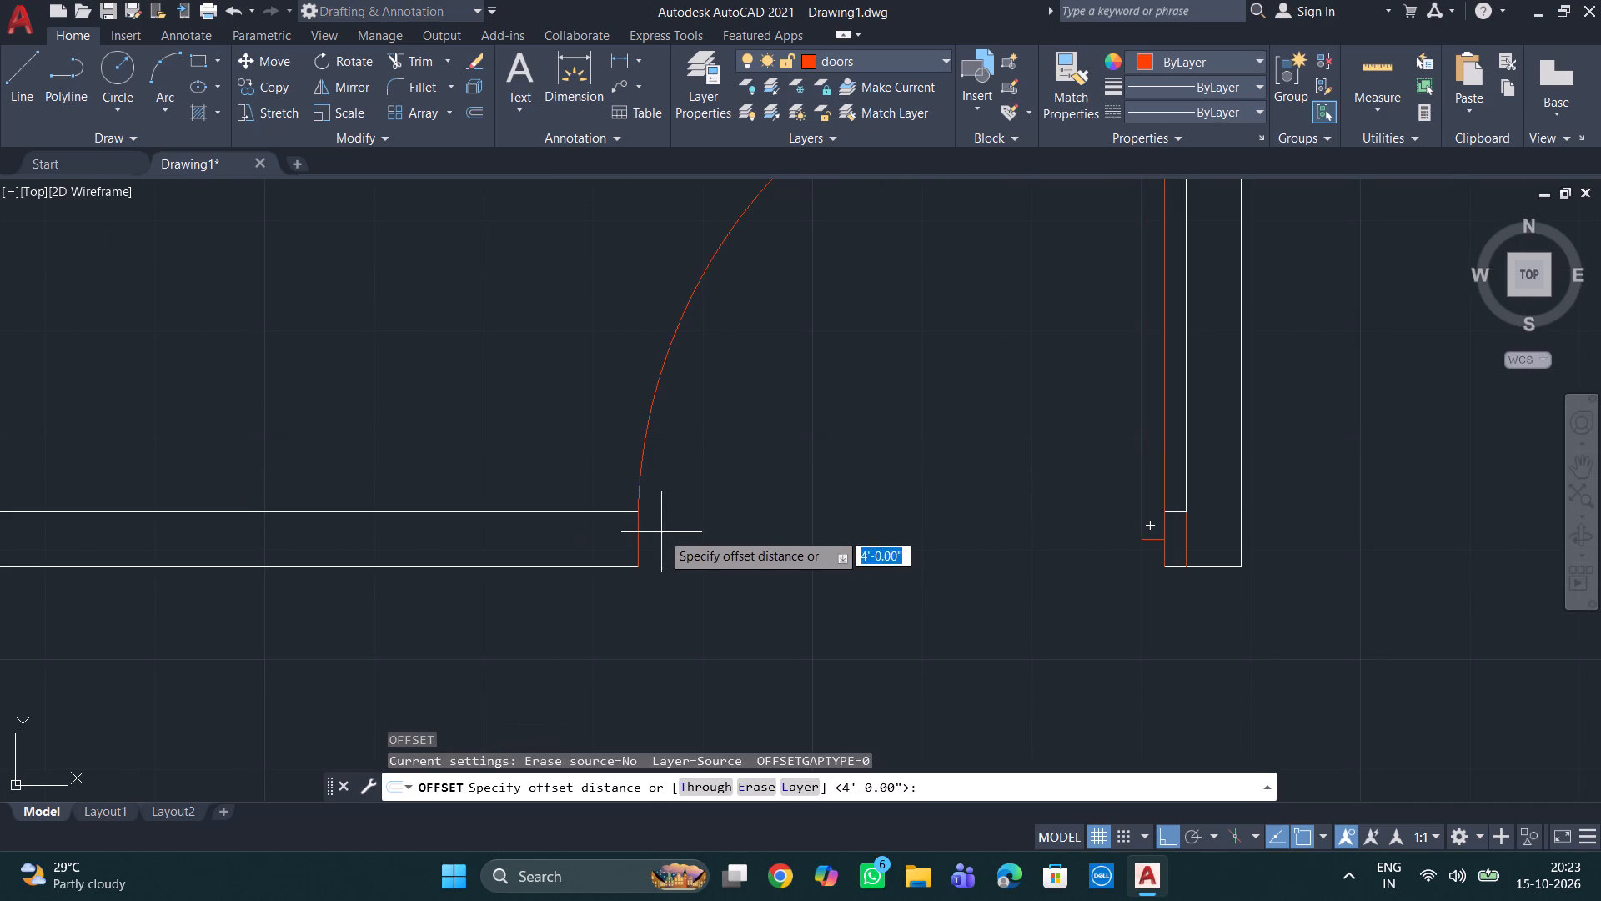
pyautogui.write("2'")
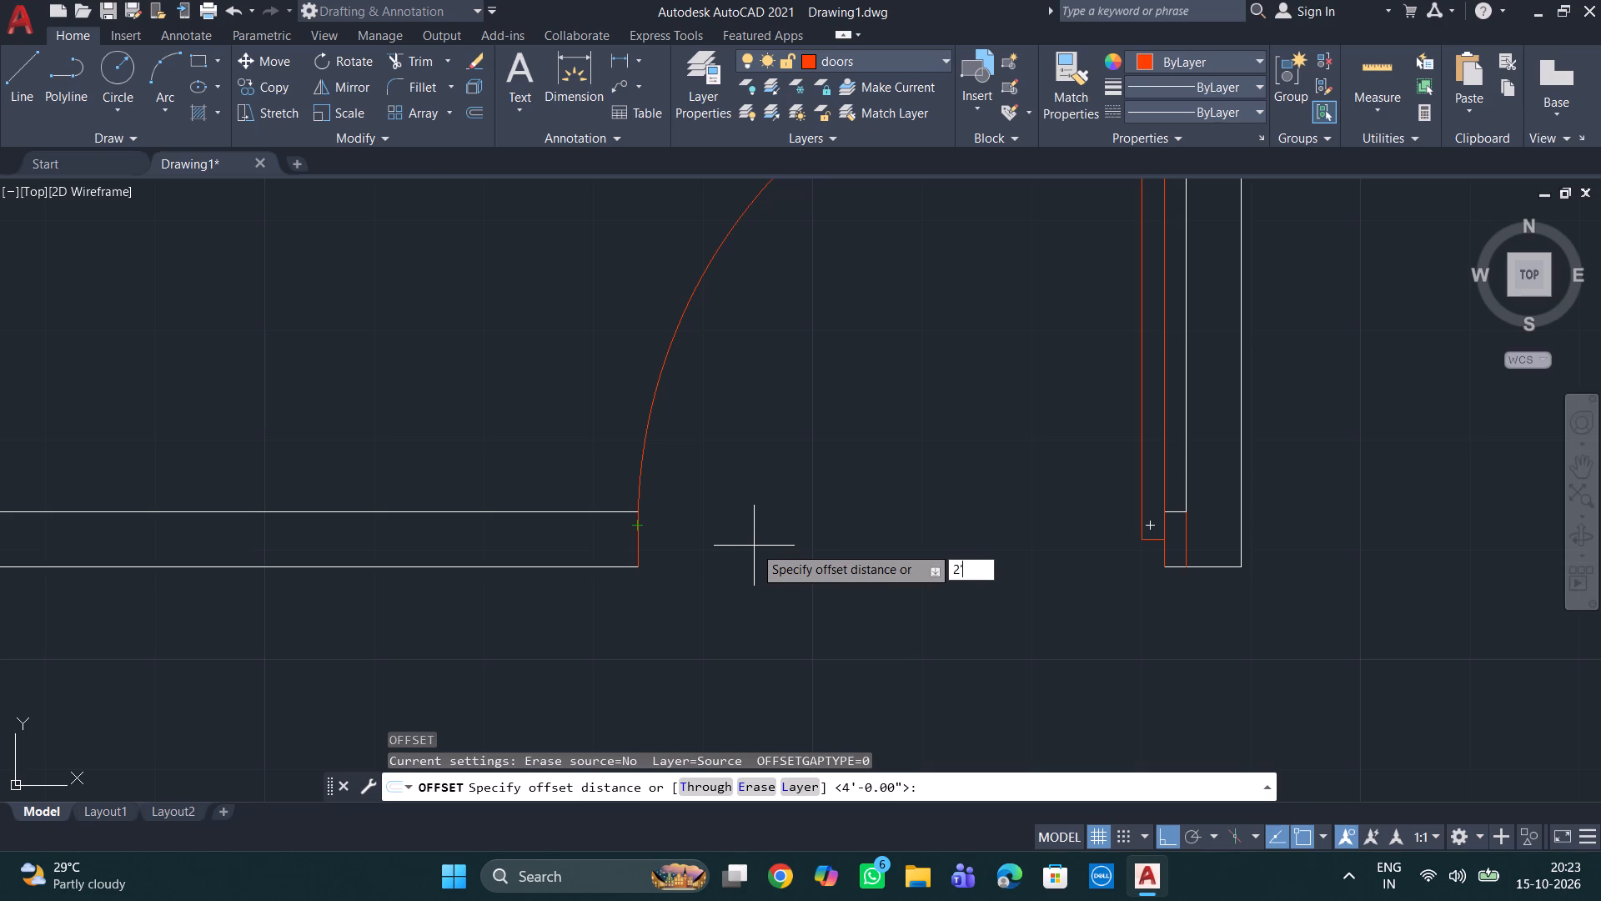
pyautogui.press('BackSpace')
pyautogui.hotkey('shift', '"')
pyautogui.press('Return')
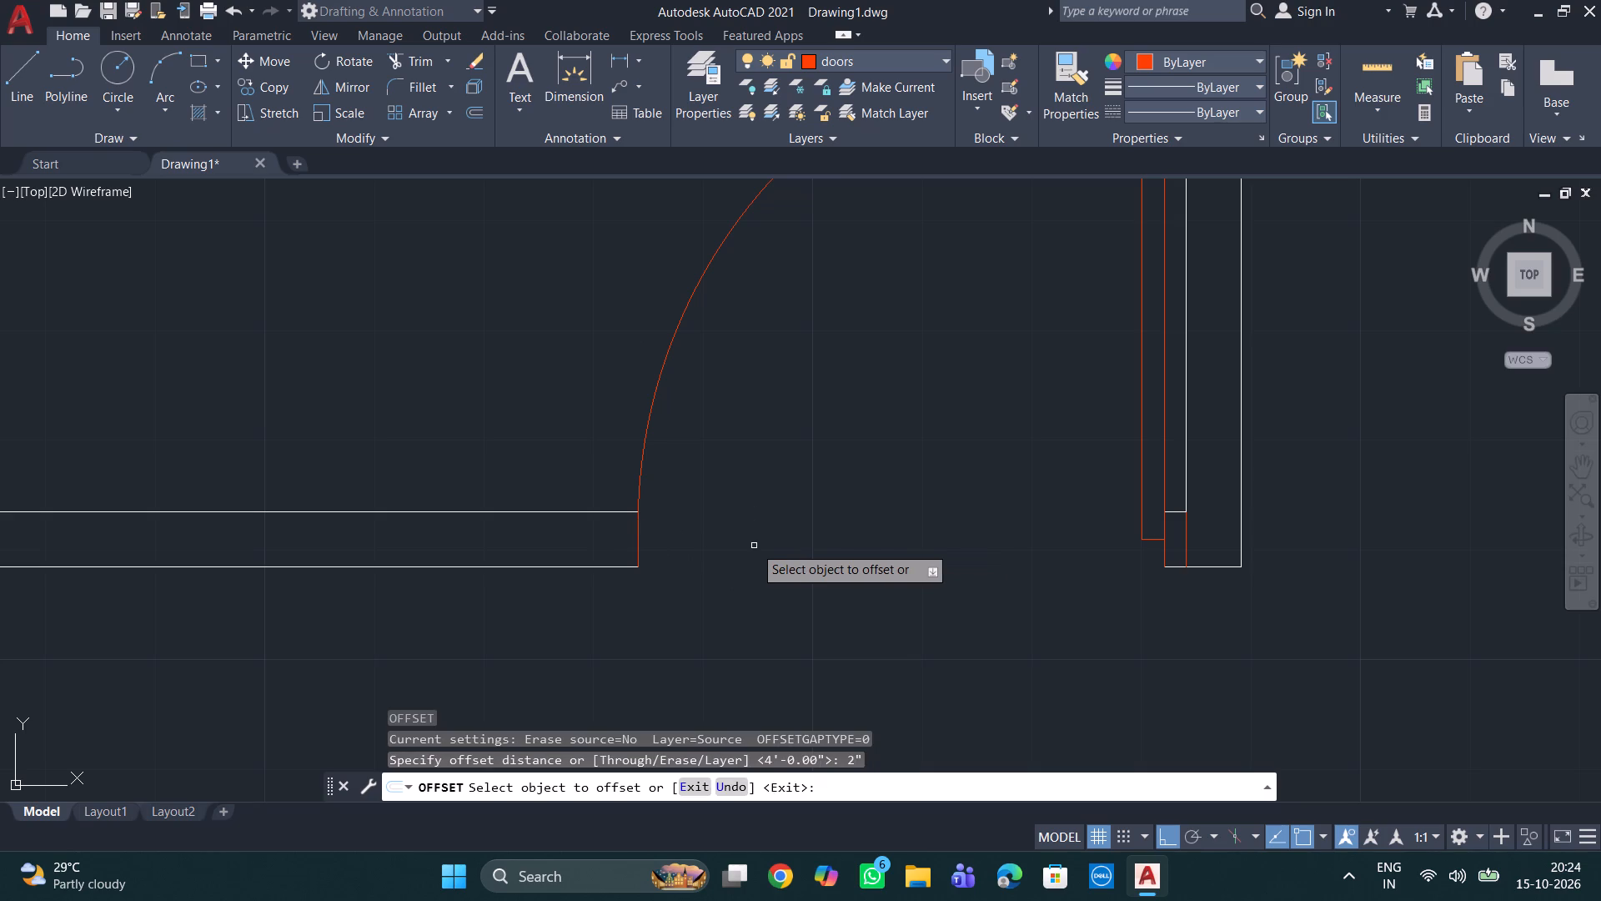
pyautogui.click(640, 549)
pyautogui.click(602, 561)
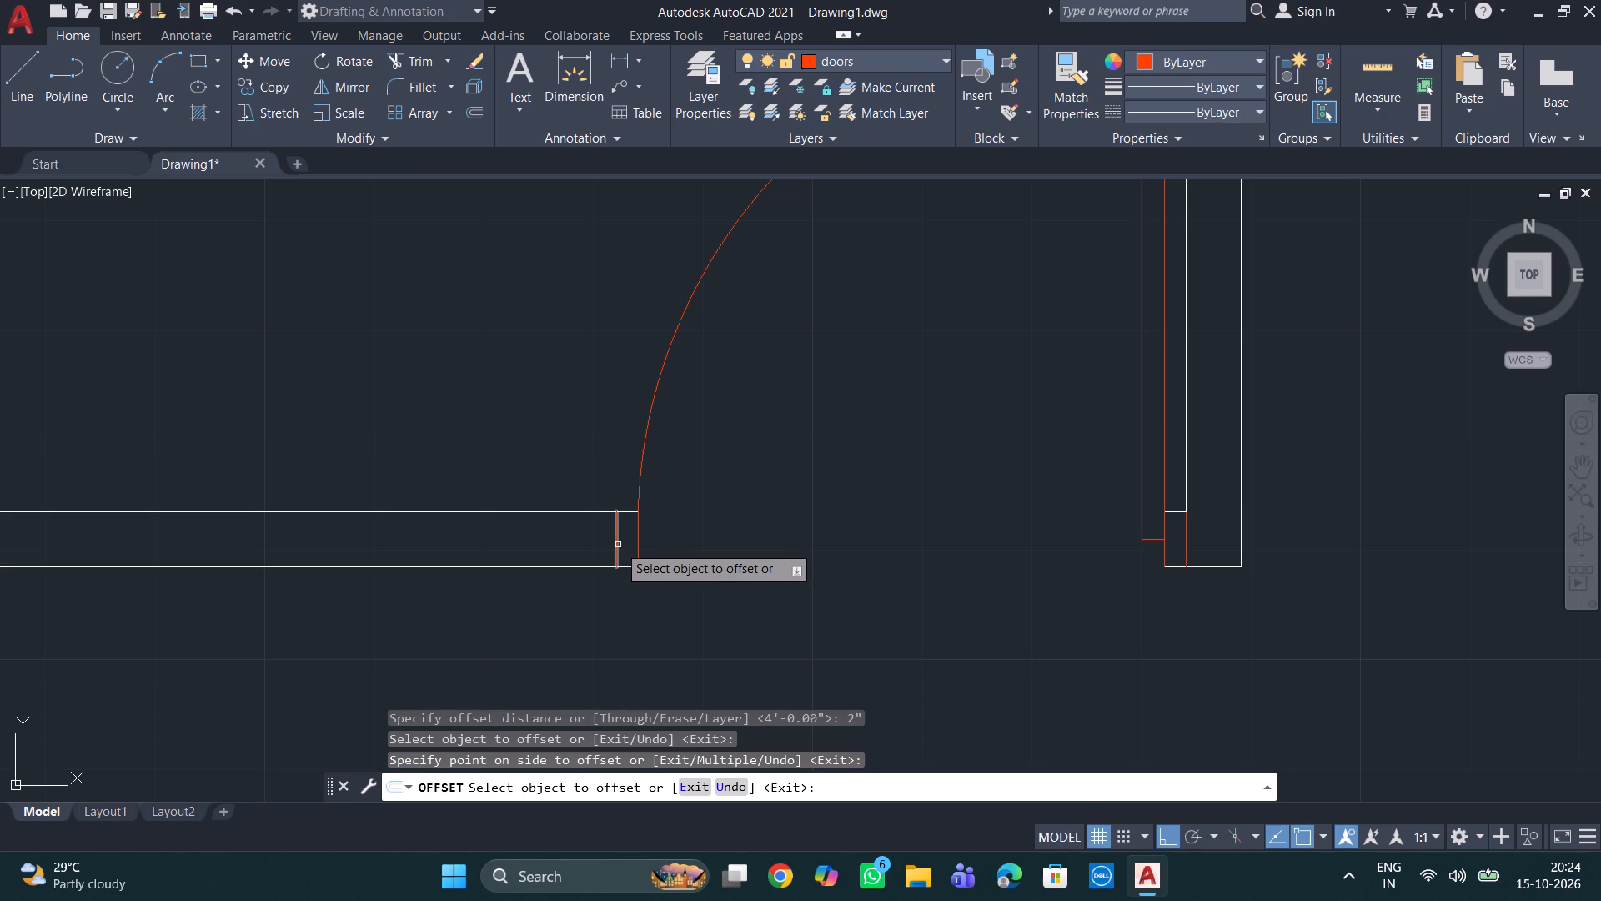
pyautogui.click(618, 545)
pyautogui.doubleClick(570, 538)
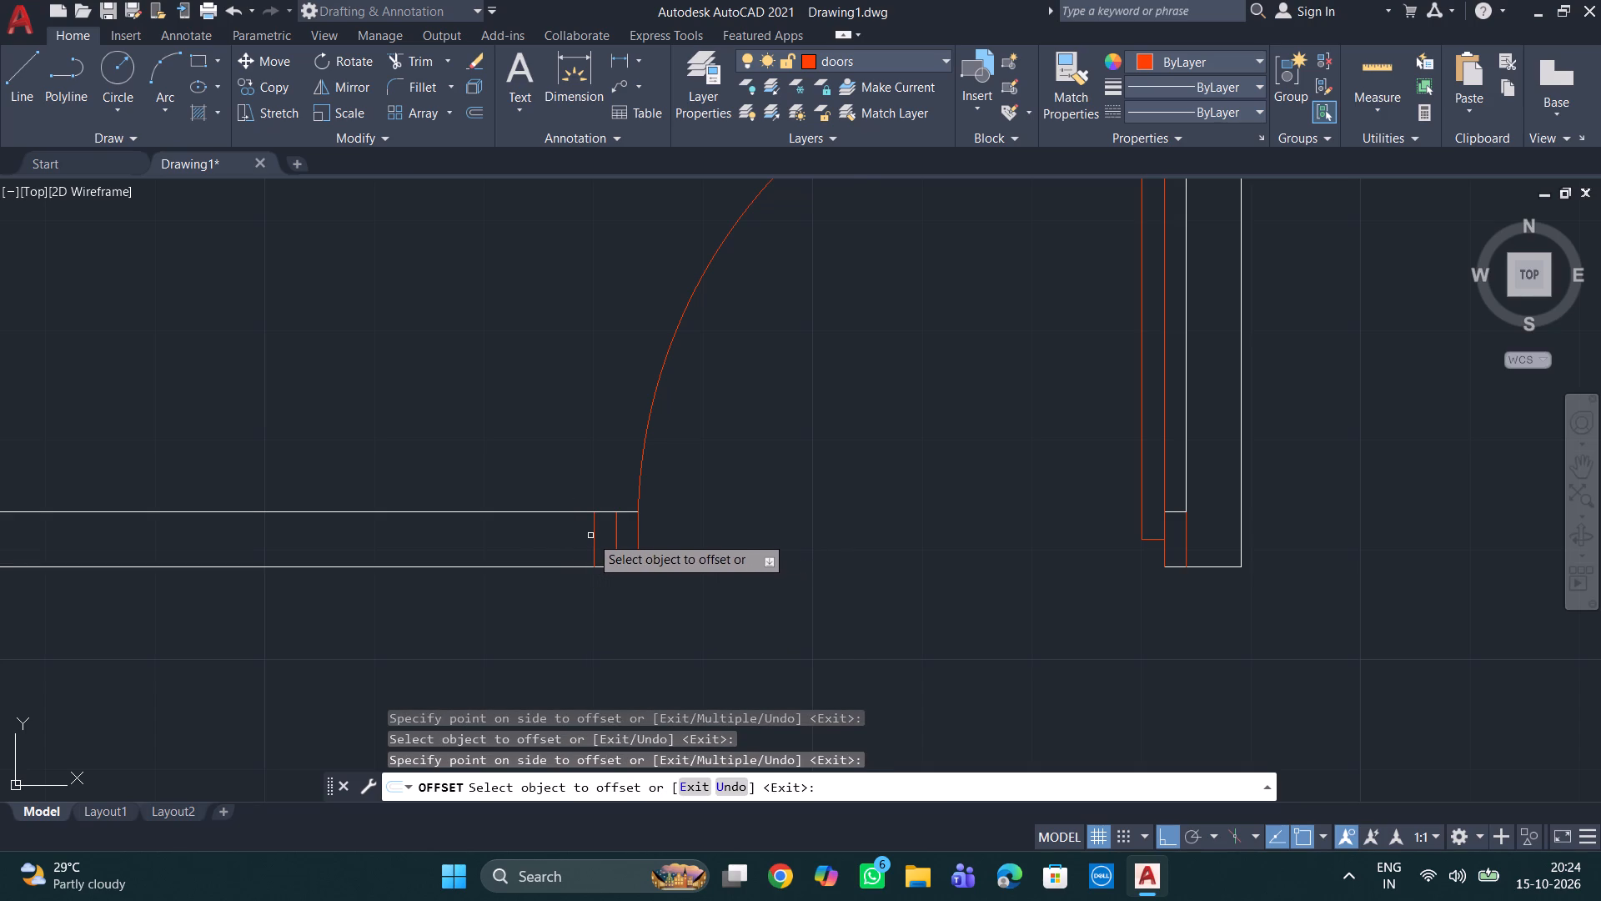
pyautogui.doubleClick(592, 535)
pyautogui.click(560, 536)
pyautogui.scroll(-1, 652, 556)
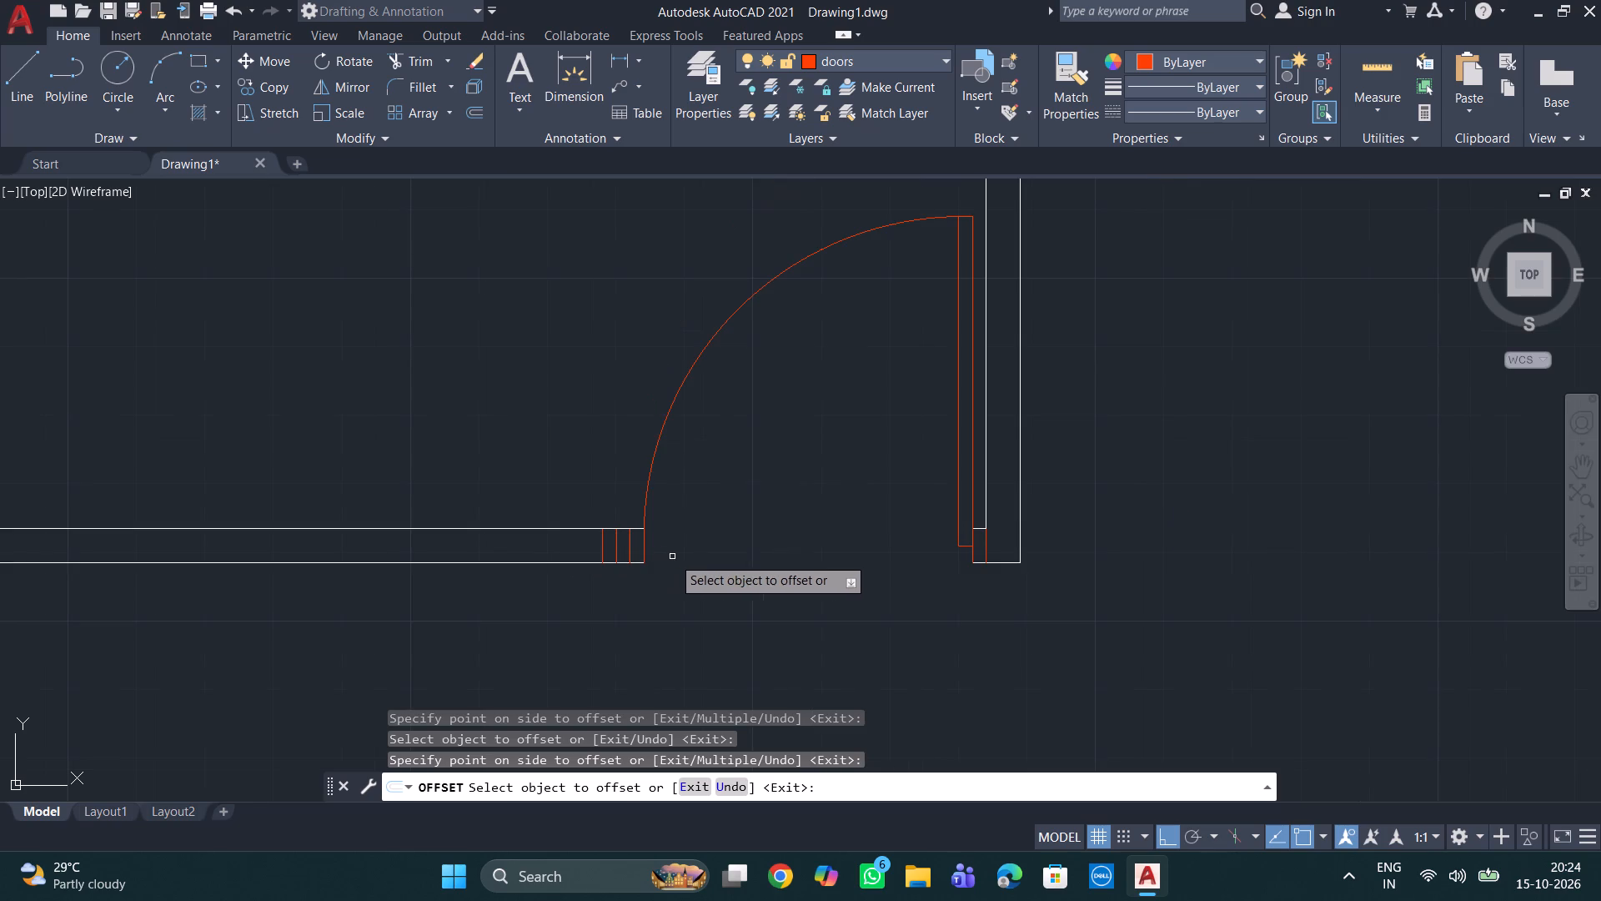
pyautogui.moveTo(675, 556); pyautogui.dragTo(700, 544, button='middle')
pyautogui.scroll(1, 703, 544)
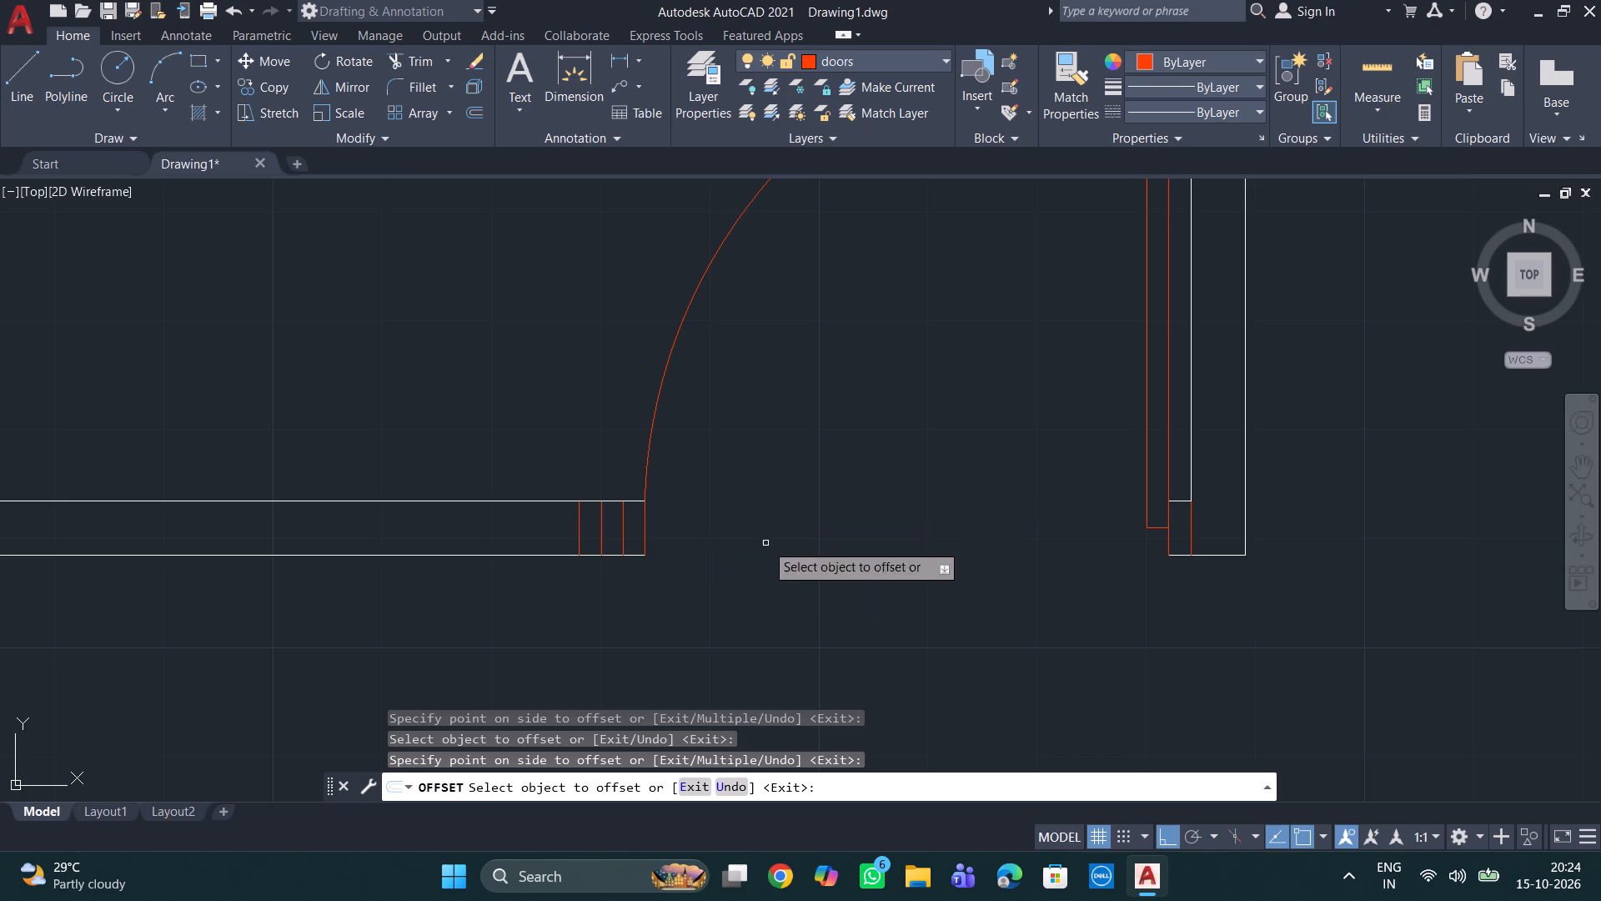
# Offset the westernmost of these jamb lines 2' to the west to mark a small side gate opening.
pyautogui.click(580, 528)
pyautogui.press('BackSpace')
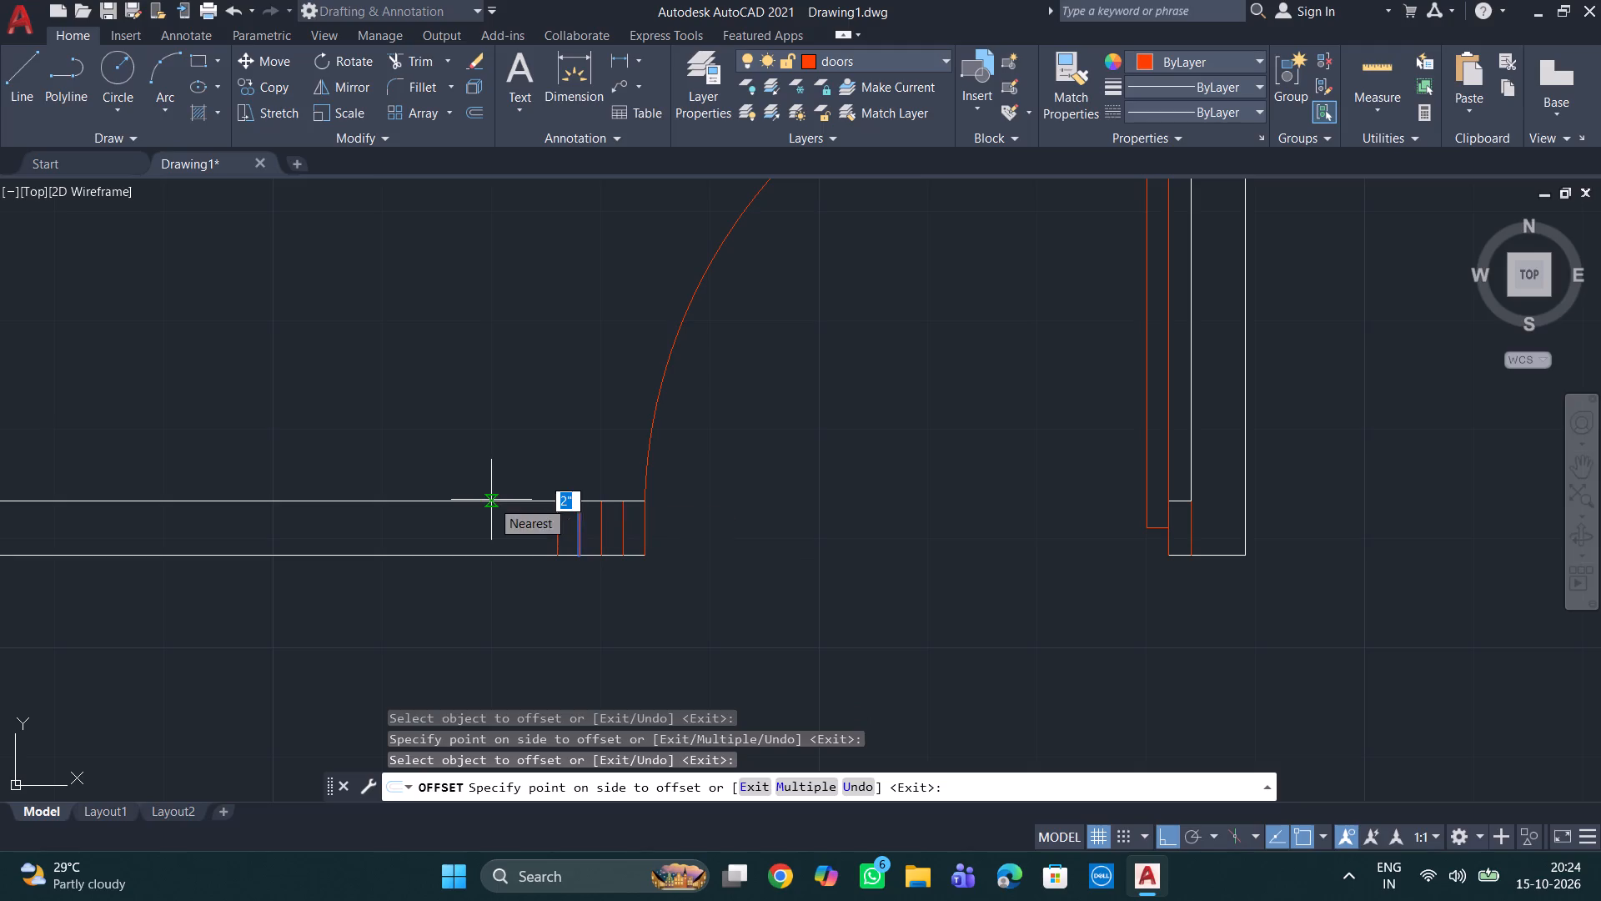
pyautogui.write("2'")
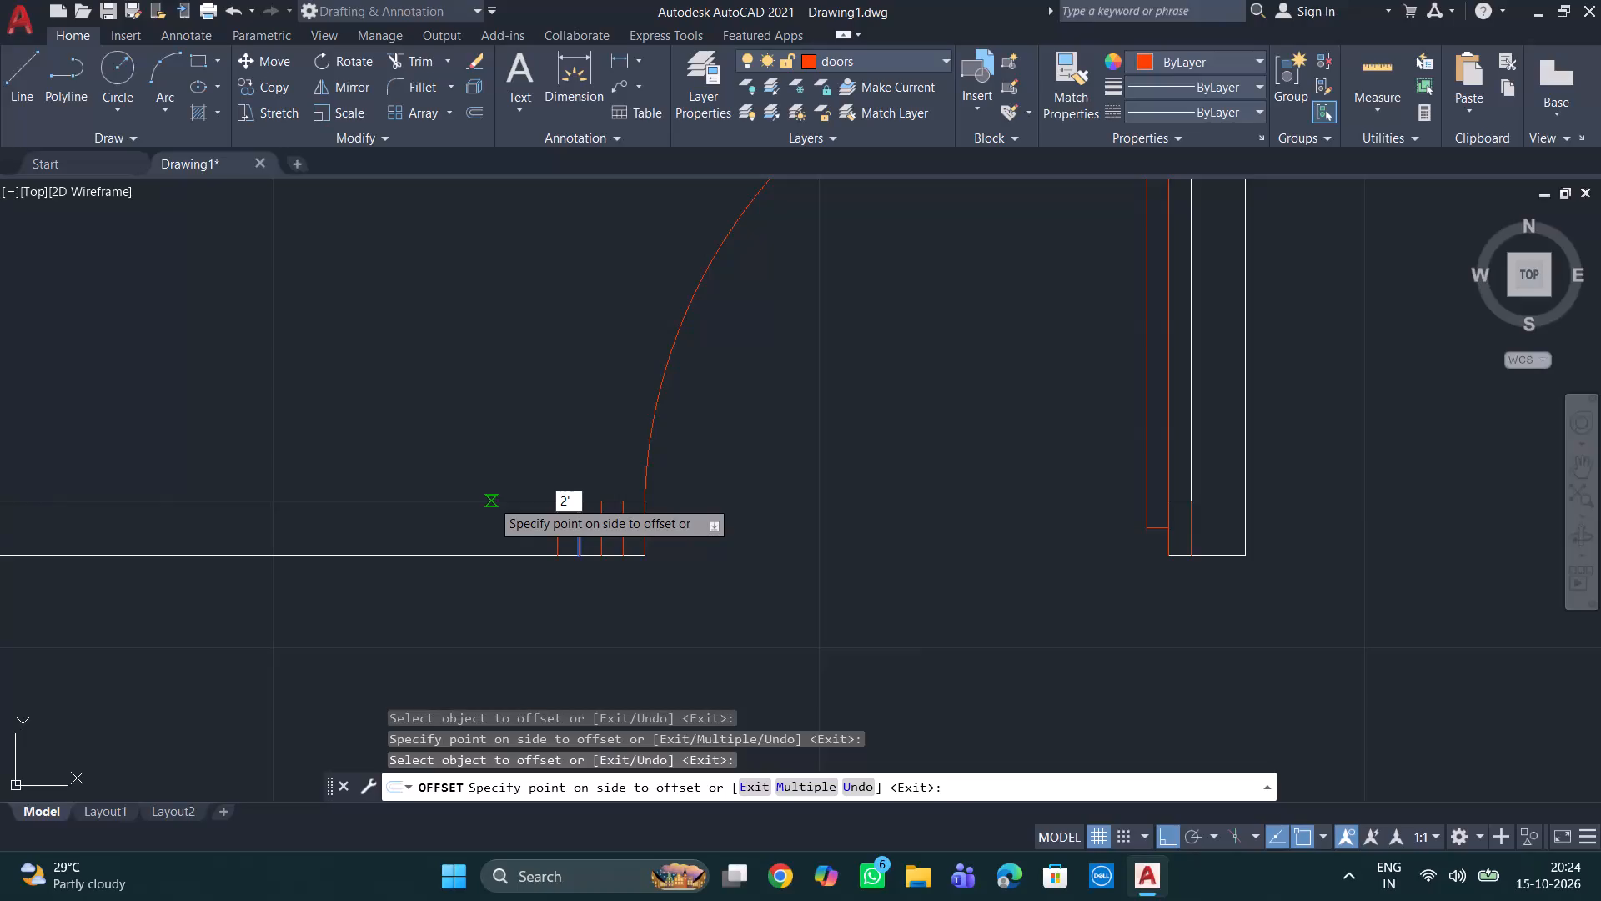
pyautogui.press('Return')
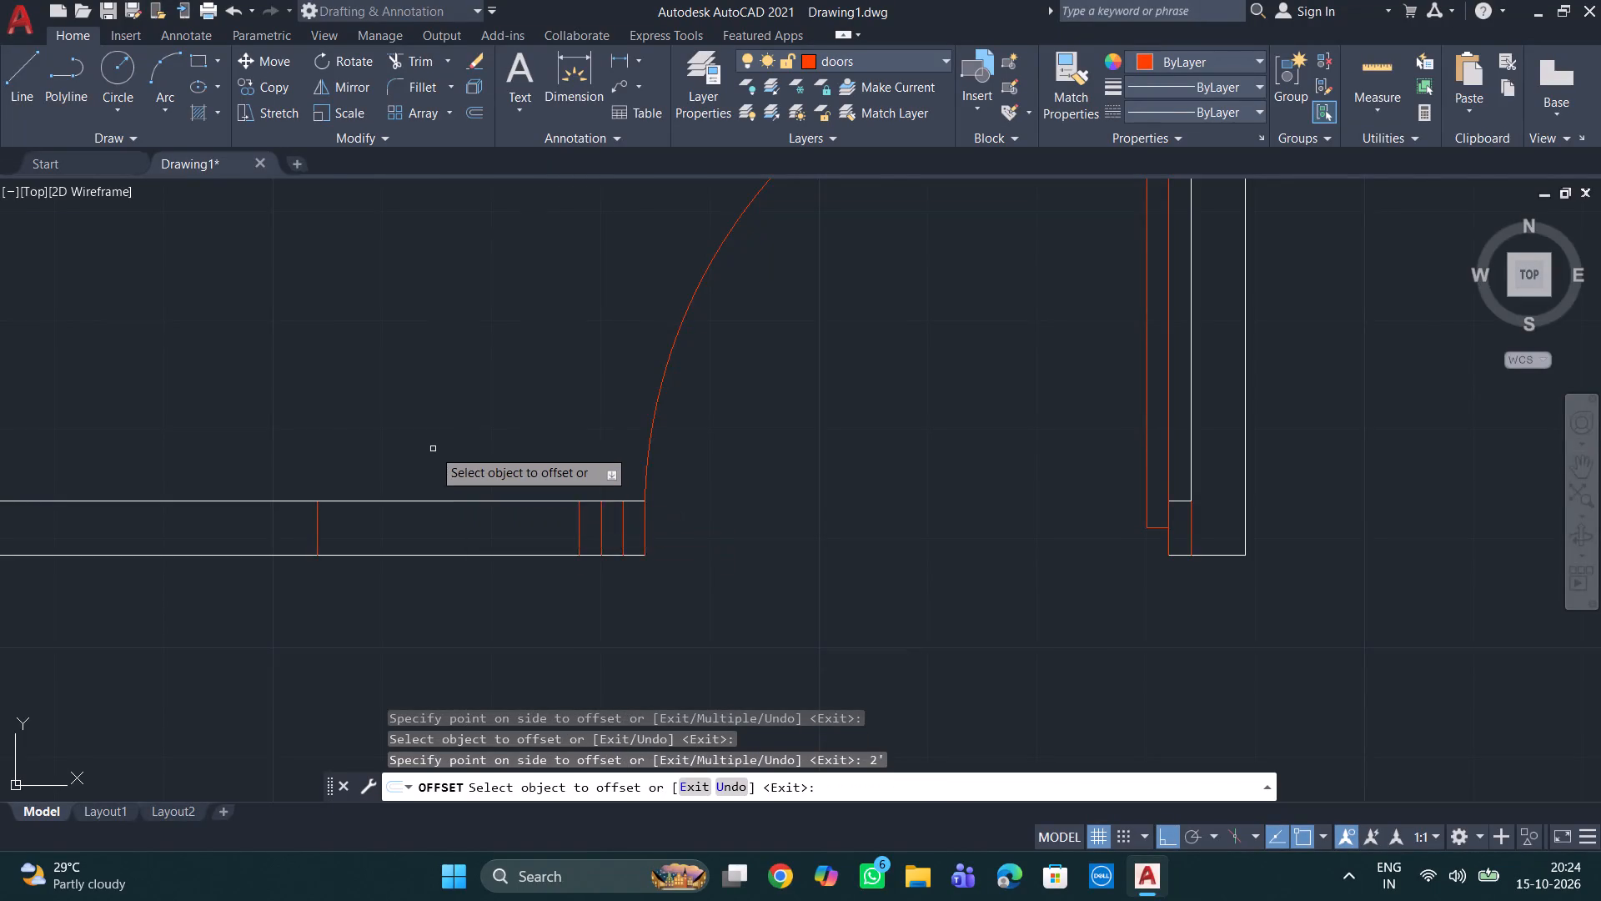
pyautogui.scroll(-1, 433, 448)
pyautogui.press('Escape')
pyautogui.press('Escape')
pyautogui.press('Escape')
pyautogui.press('Escape')
pyautogui.press('Escape')
pyautogui.press('Escape')
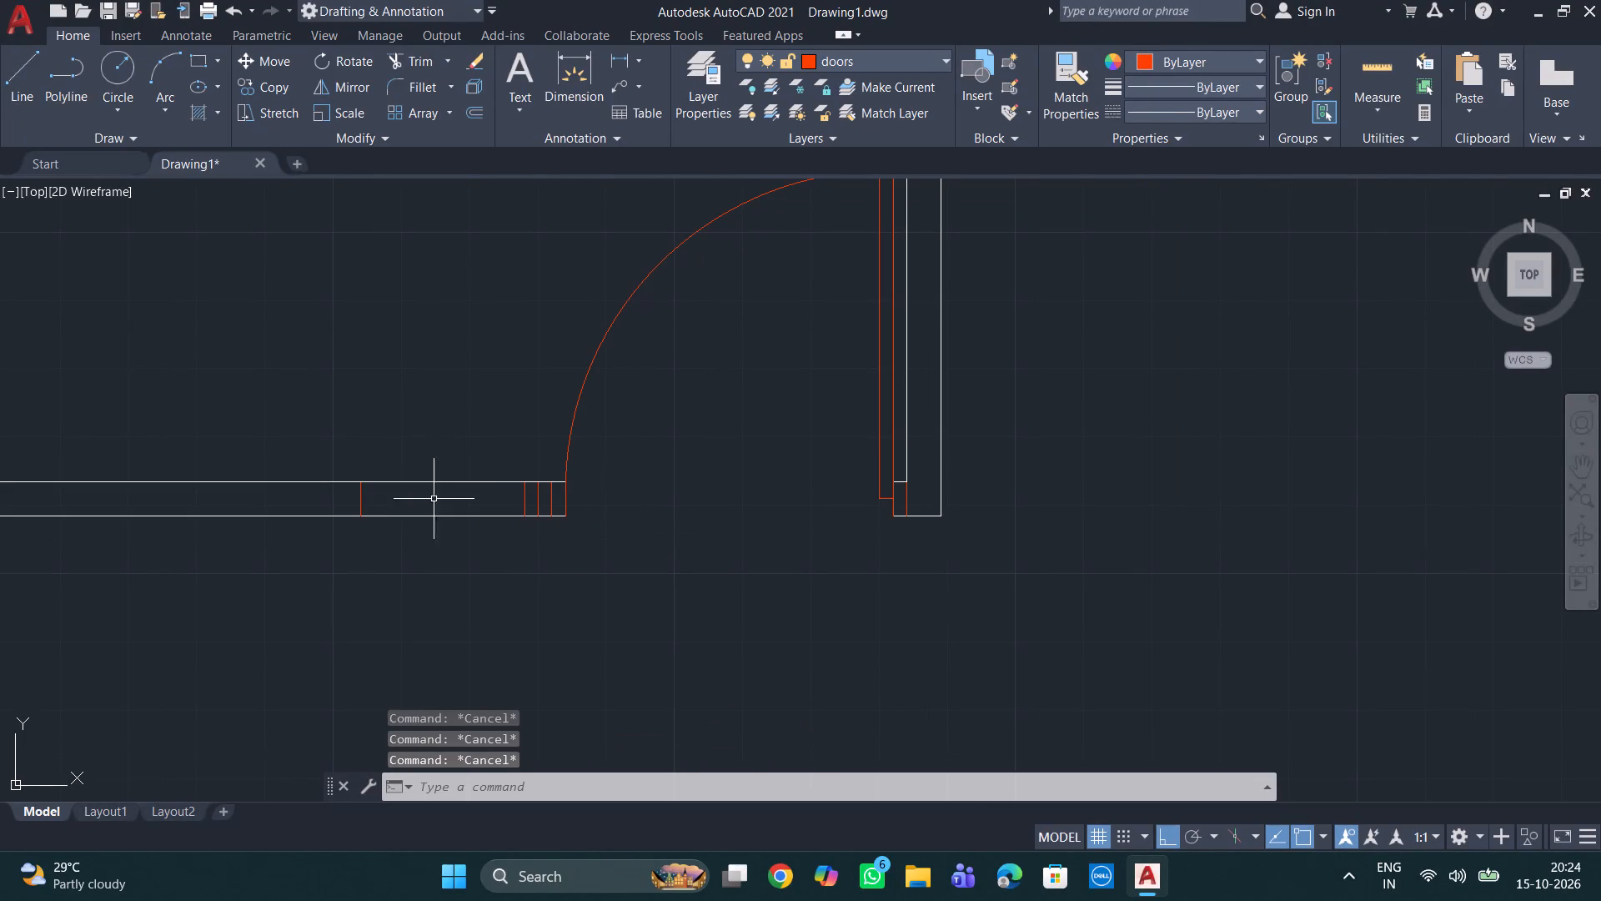
pyautogui.press('Escape')
pyautogui.press('Escape')
# Trim both south boundary wall lines between the 2' offset line and the small pier to open the side gate.
pyautogui.write('tr')
pyautogui.press('Return')
pyautogui.press('Return')
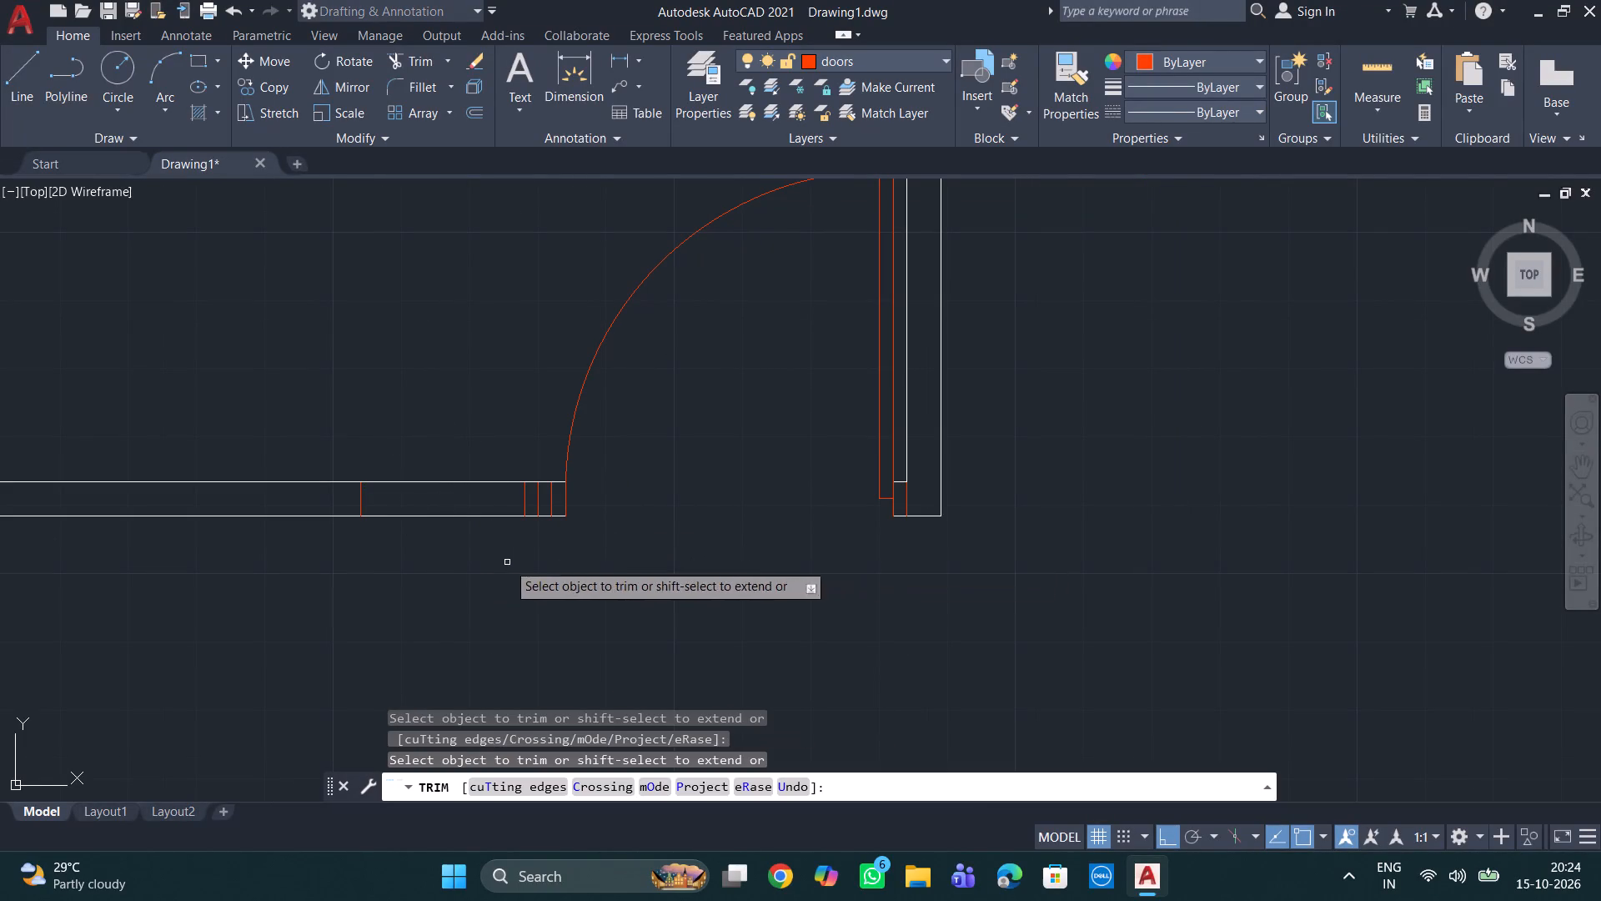
pyautogui.click(459, 544)
pyautogui.click(458, 412)
pyautogui.scroll(2, 624, 488)
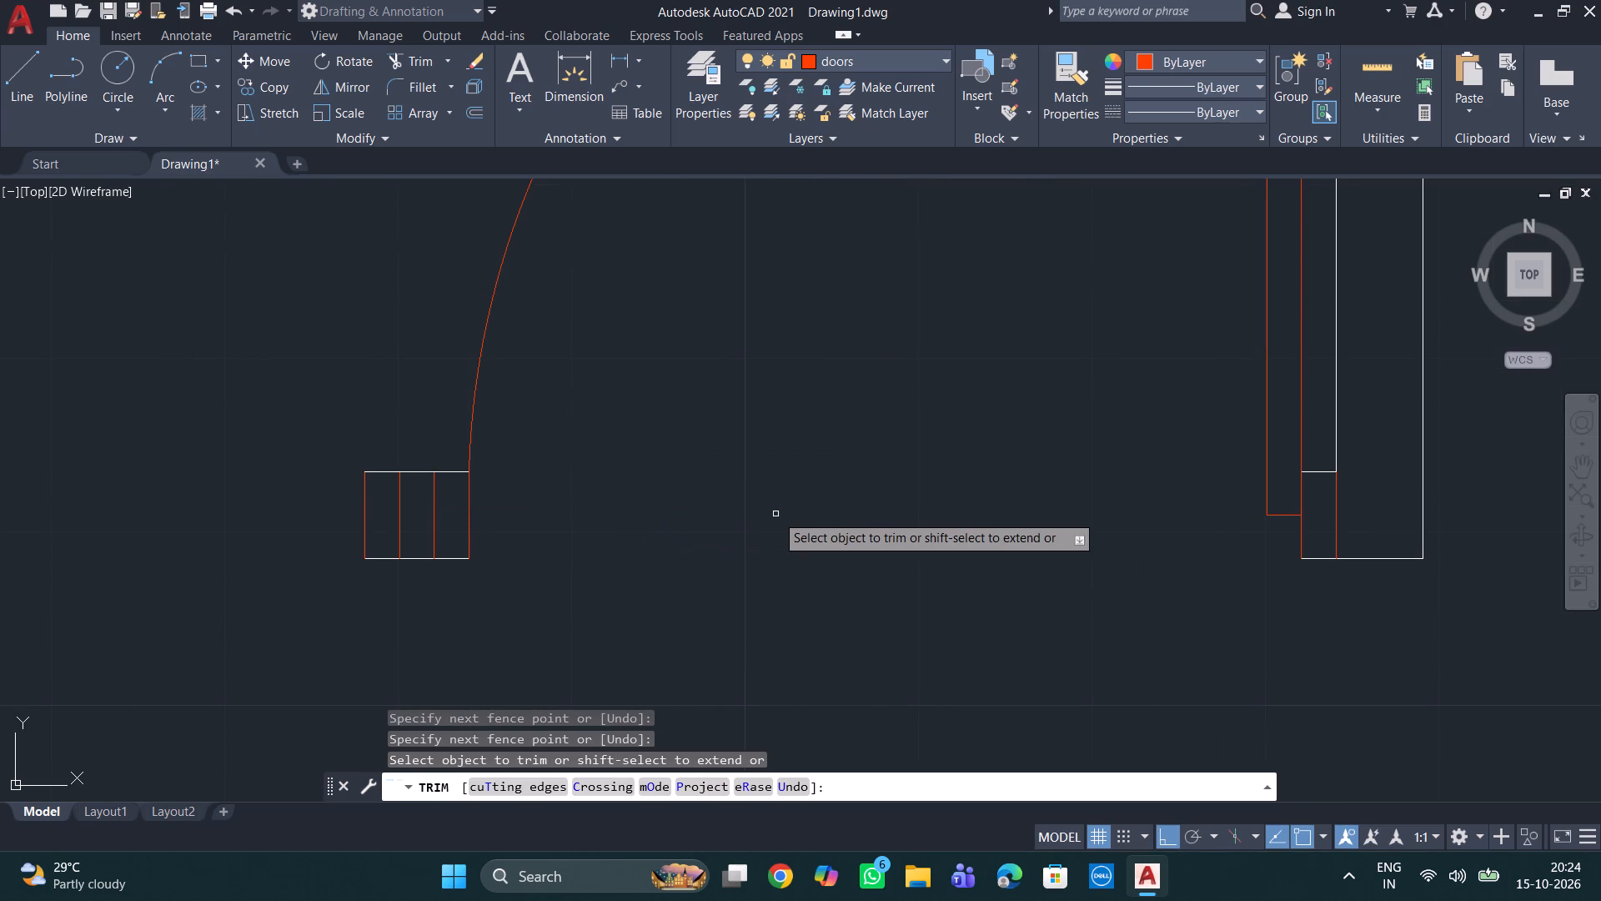
pyautogui.press('Escape')
pyautogui.press('Escape')
# Draw a 2" by 2' rectangle as the side gate leaf, just outside the east boundary wall.
pyautogui.scroll(-2, 597, 497)
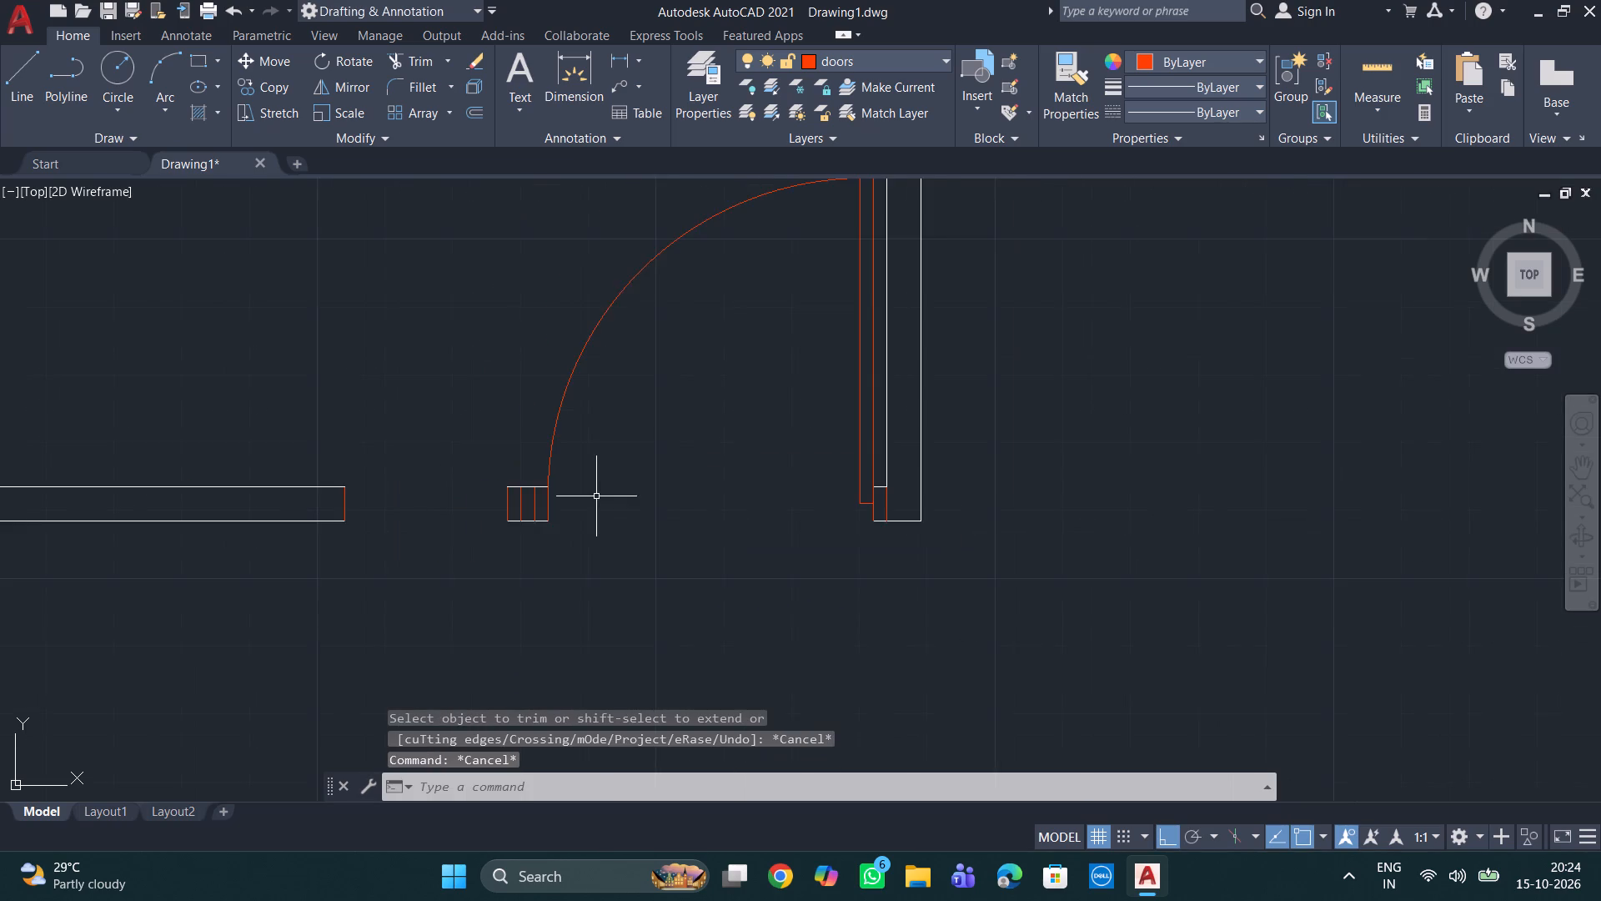
pyautogui.moveTo(595, 493); pyautogui.dragTo(774, 531, button='middle')
pyautogui.scroll(1, 610, 493)
pyautogui.scroll(-2, 610, 493)
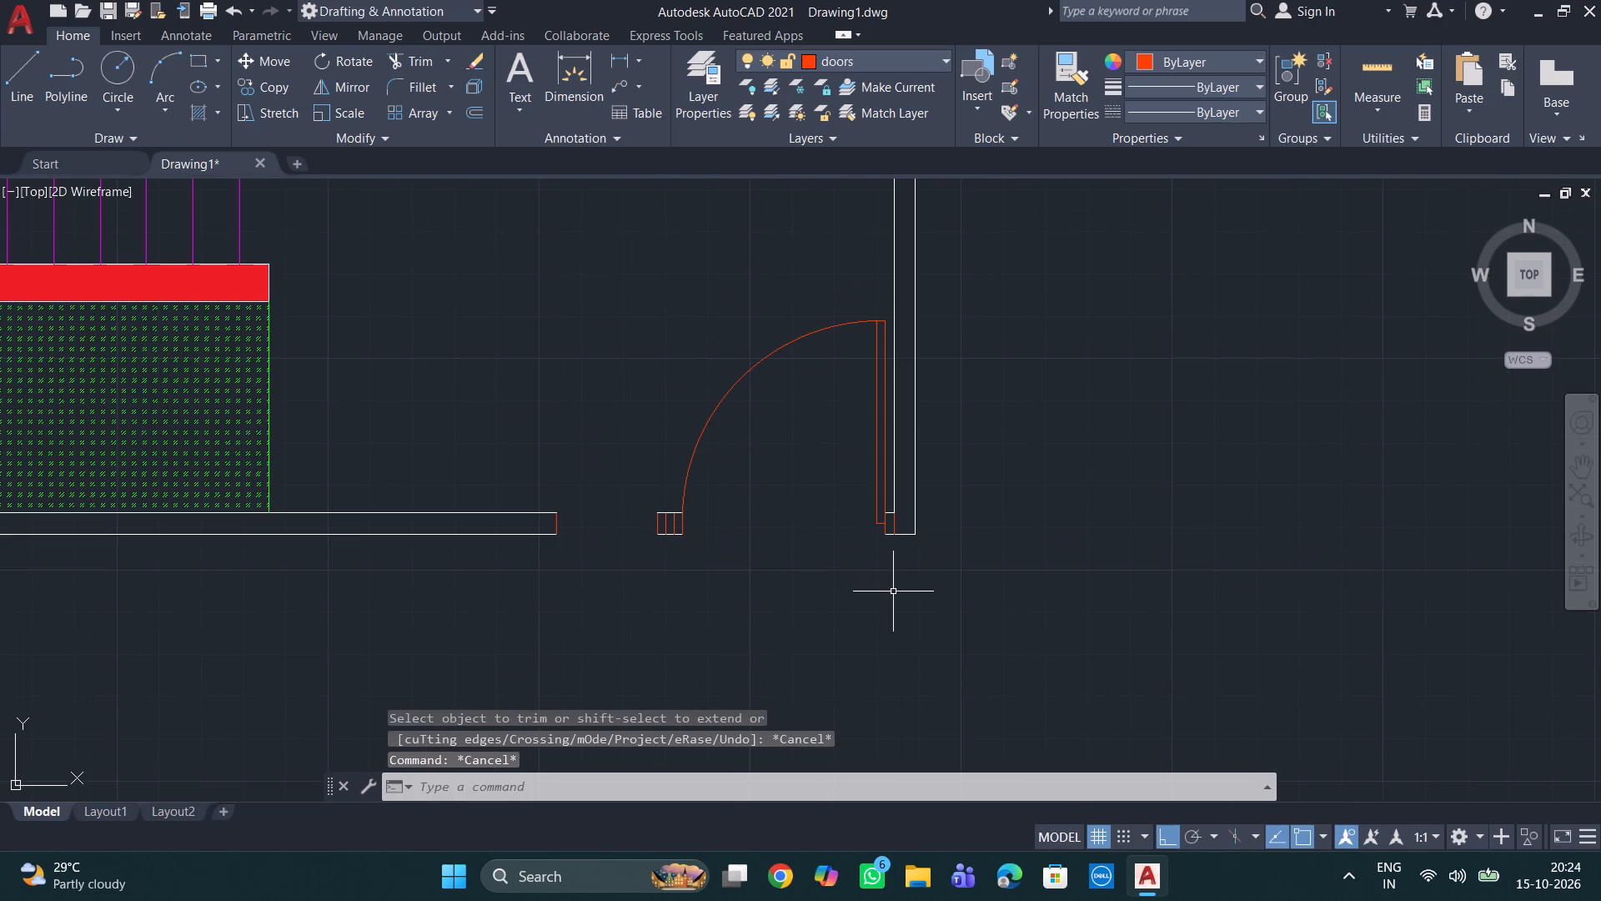
pyautogui.write('rec')
pyautogui.press('Return')
pyautogui.click(1029, 374)
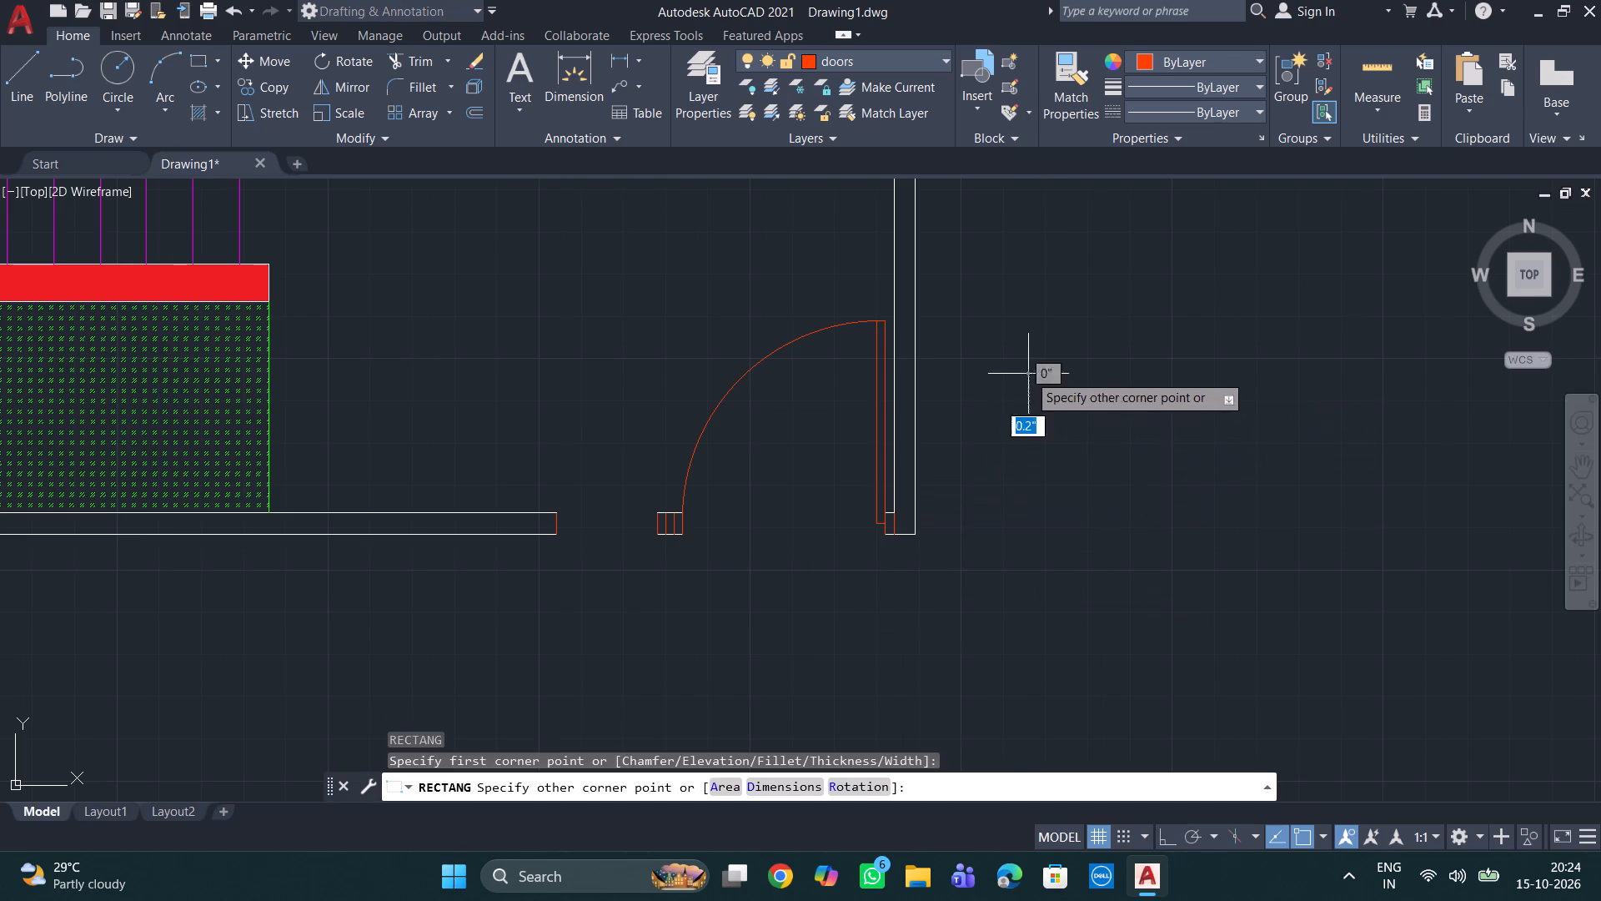
pyautogui.click(800, 790)
pyautogui.write('2"')
pyautogui.press('Return')
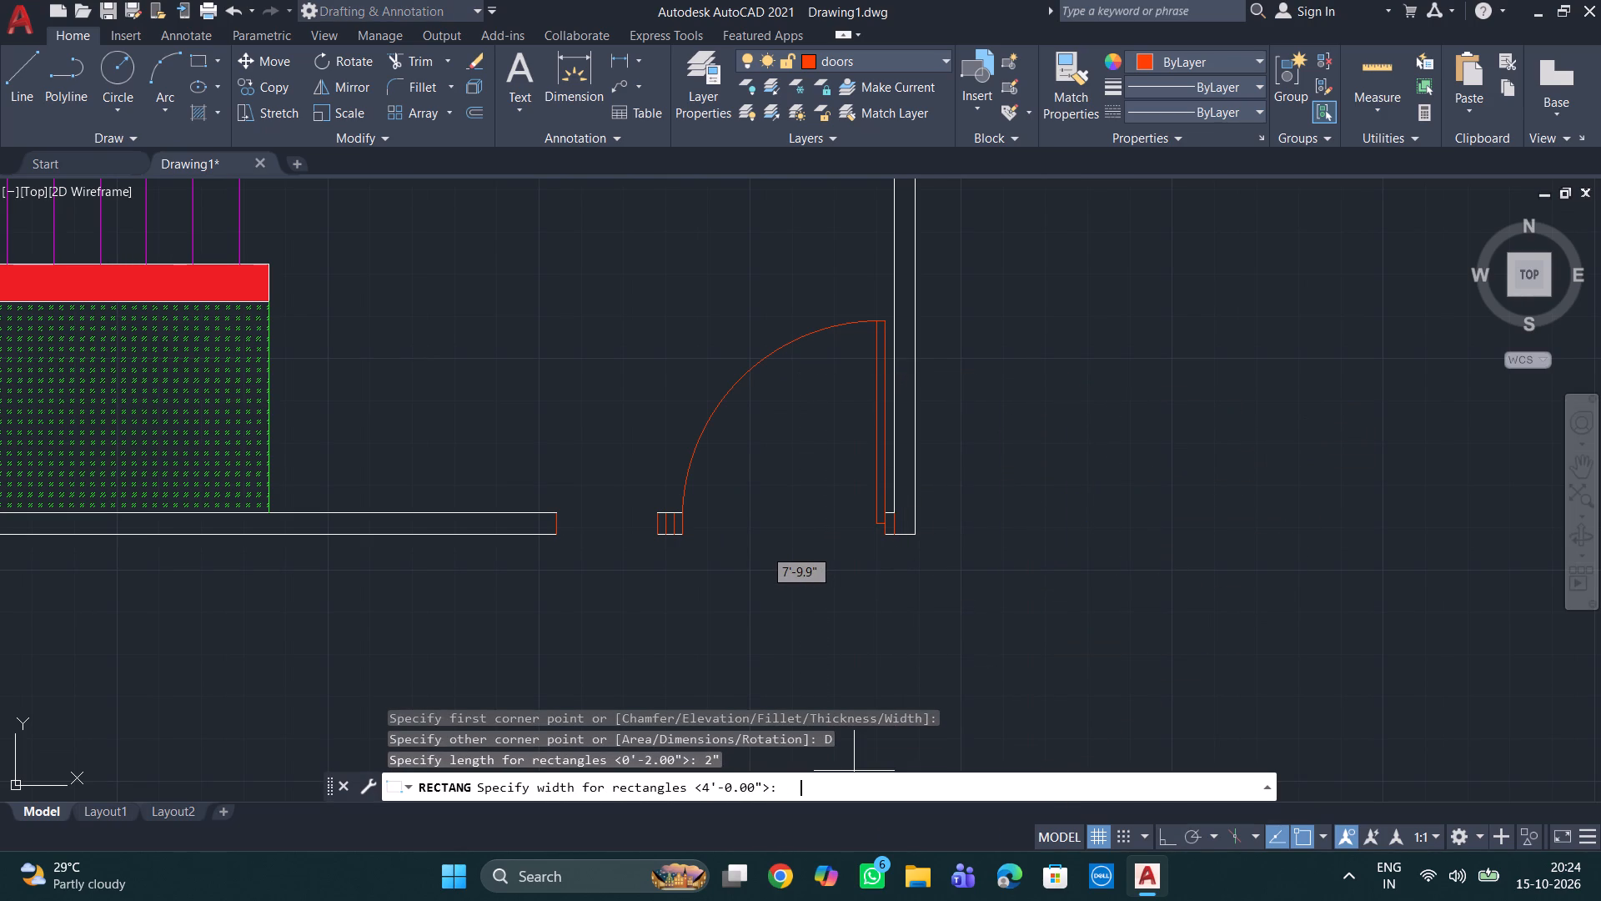
pyautogui.write("2'")
pyautogui.press('Return')
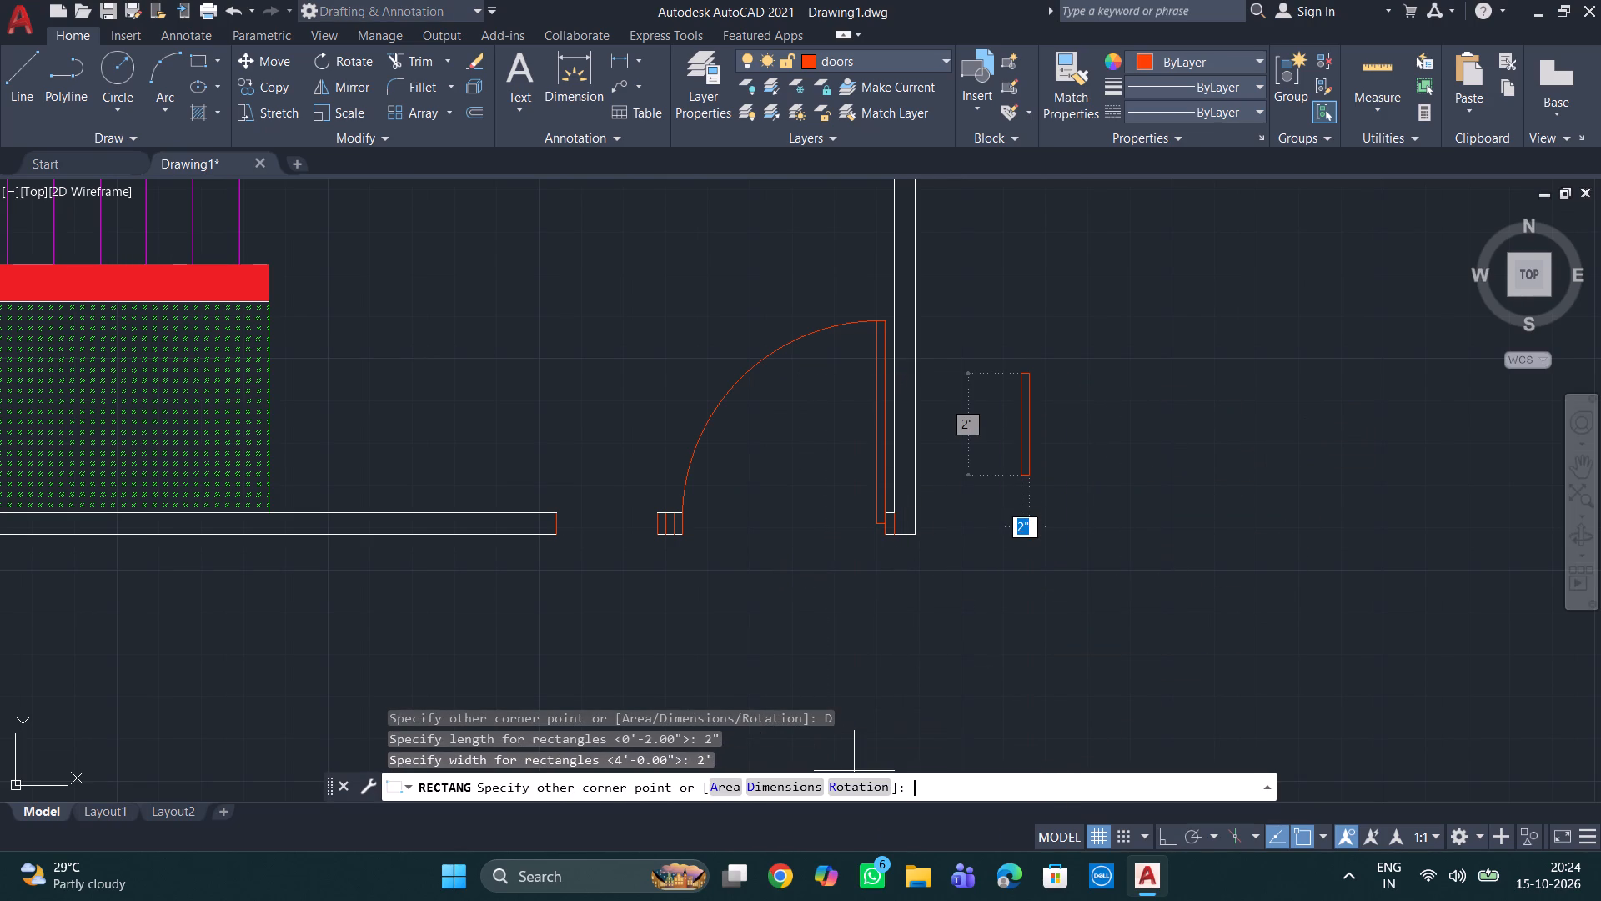
pyautogui.click(953, 661)
# Copy the 2' leaf rectangle from its lower-left corner to the midpoint of the side gate opening's west jamb.
pyautogui.click(1067, 466)
pyautogui.click(984, 406)
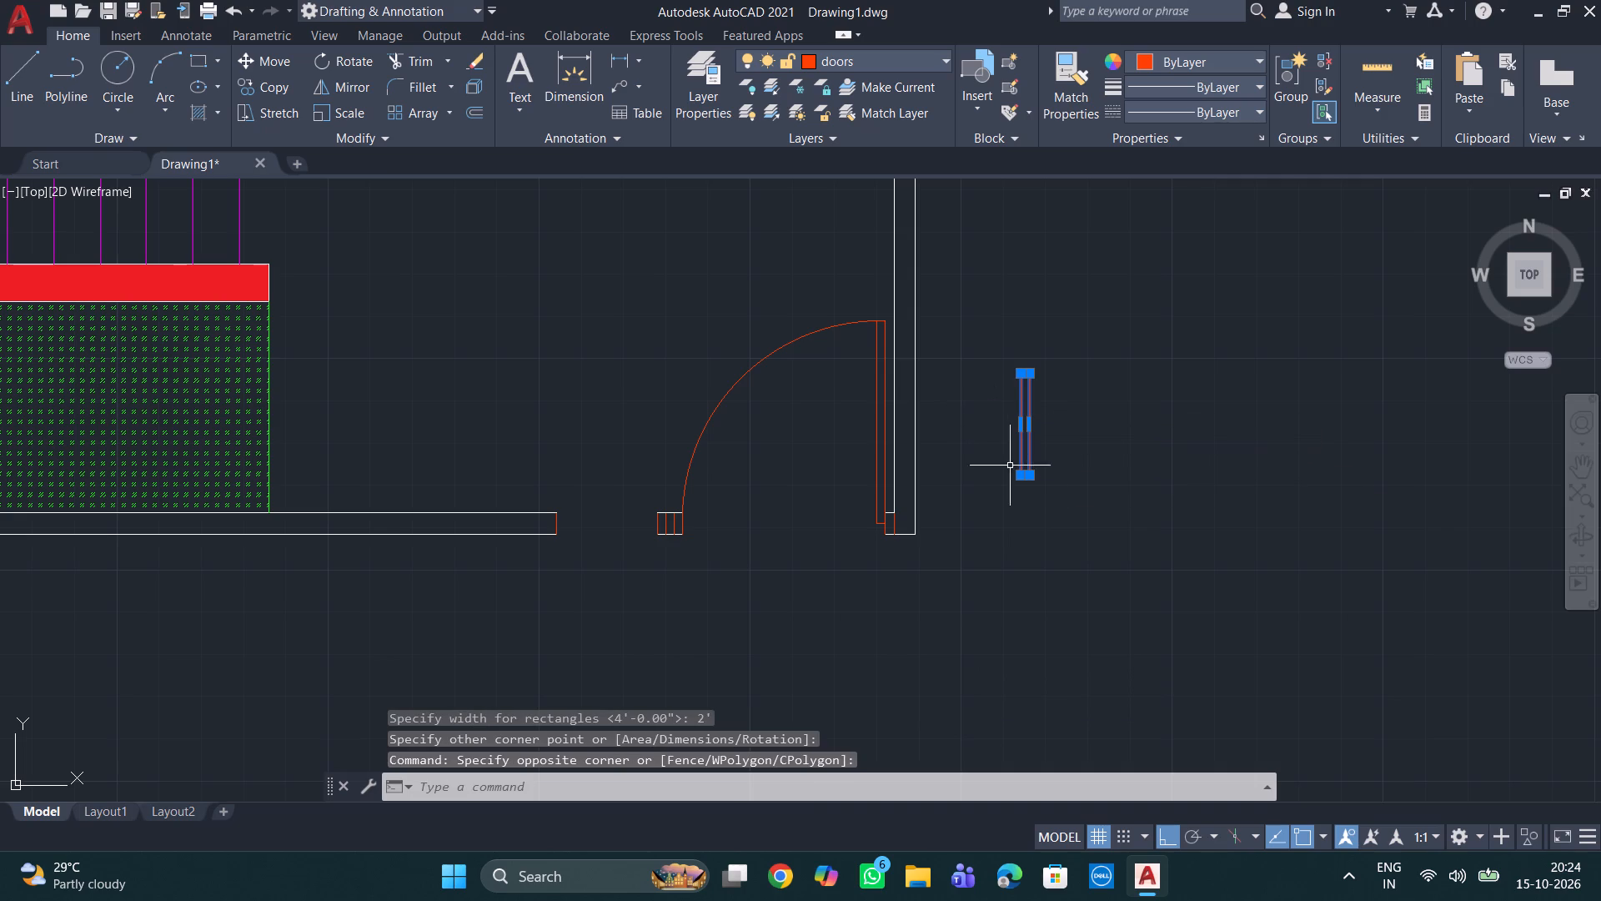
pyautogui.press('c')
pyautogui.press('o')
pyautogui.press('Return')
pyautogui.scroll(2, 1001, 483)
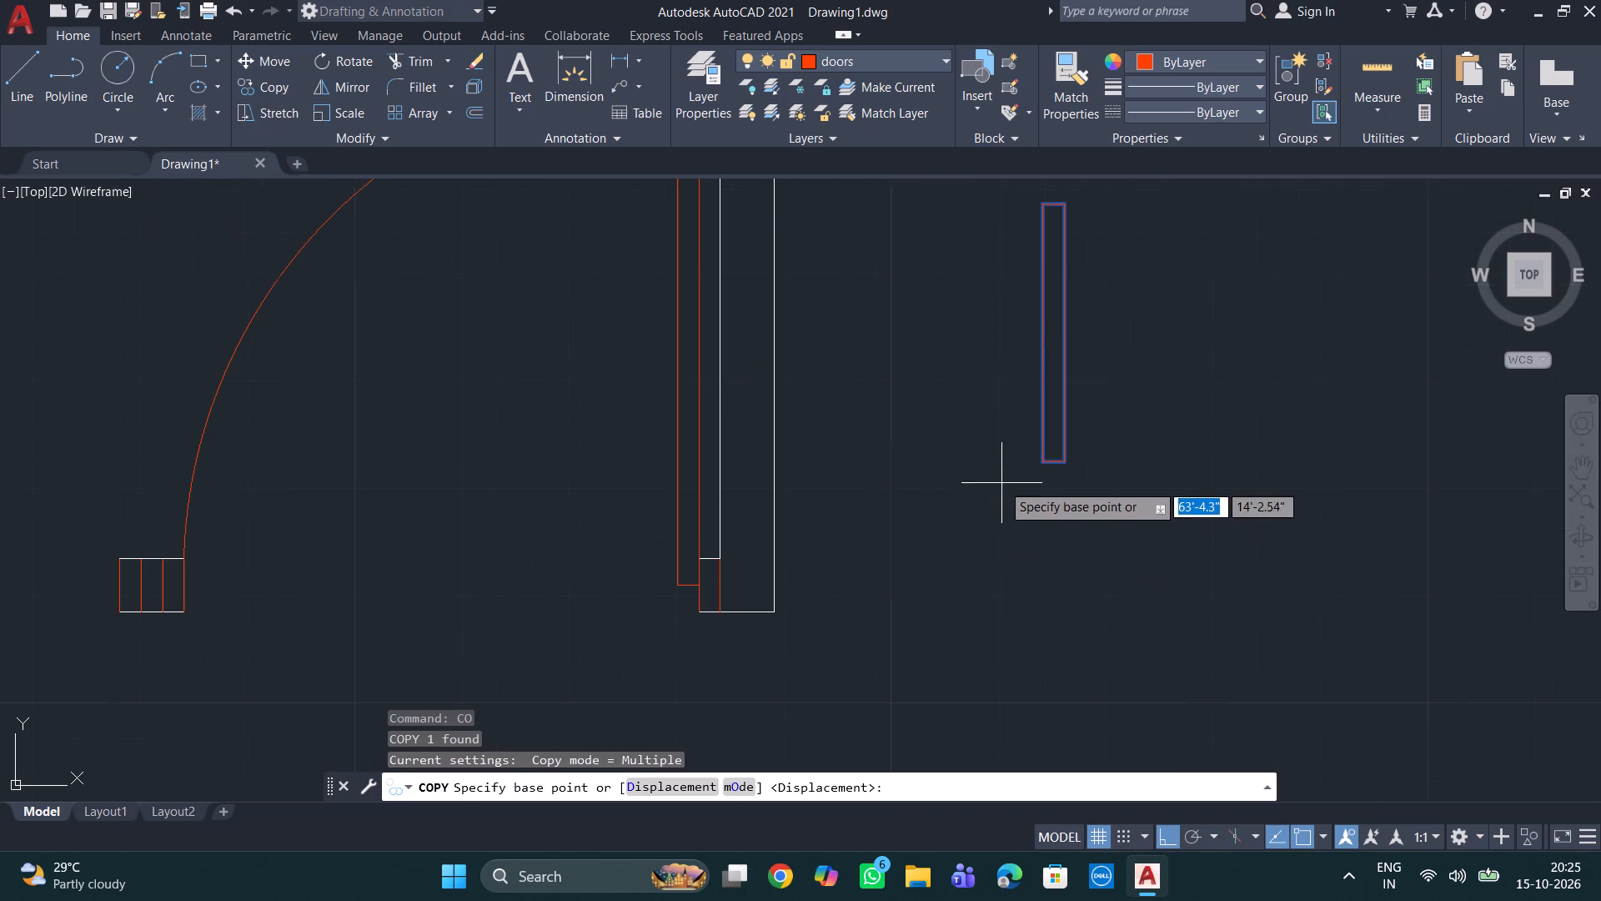
pyautogui.click(1041, 460)
pyautogui.scroll(-4, 525, 614)
pyautogui.moveTo(466, 576); pyautogui.dragTo(621, 597, button='middle')
pyautogui.scroll(3, 584, 650)
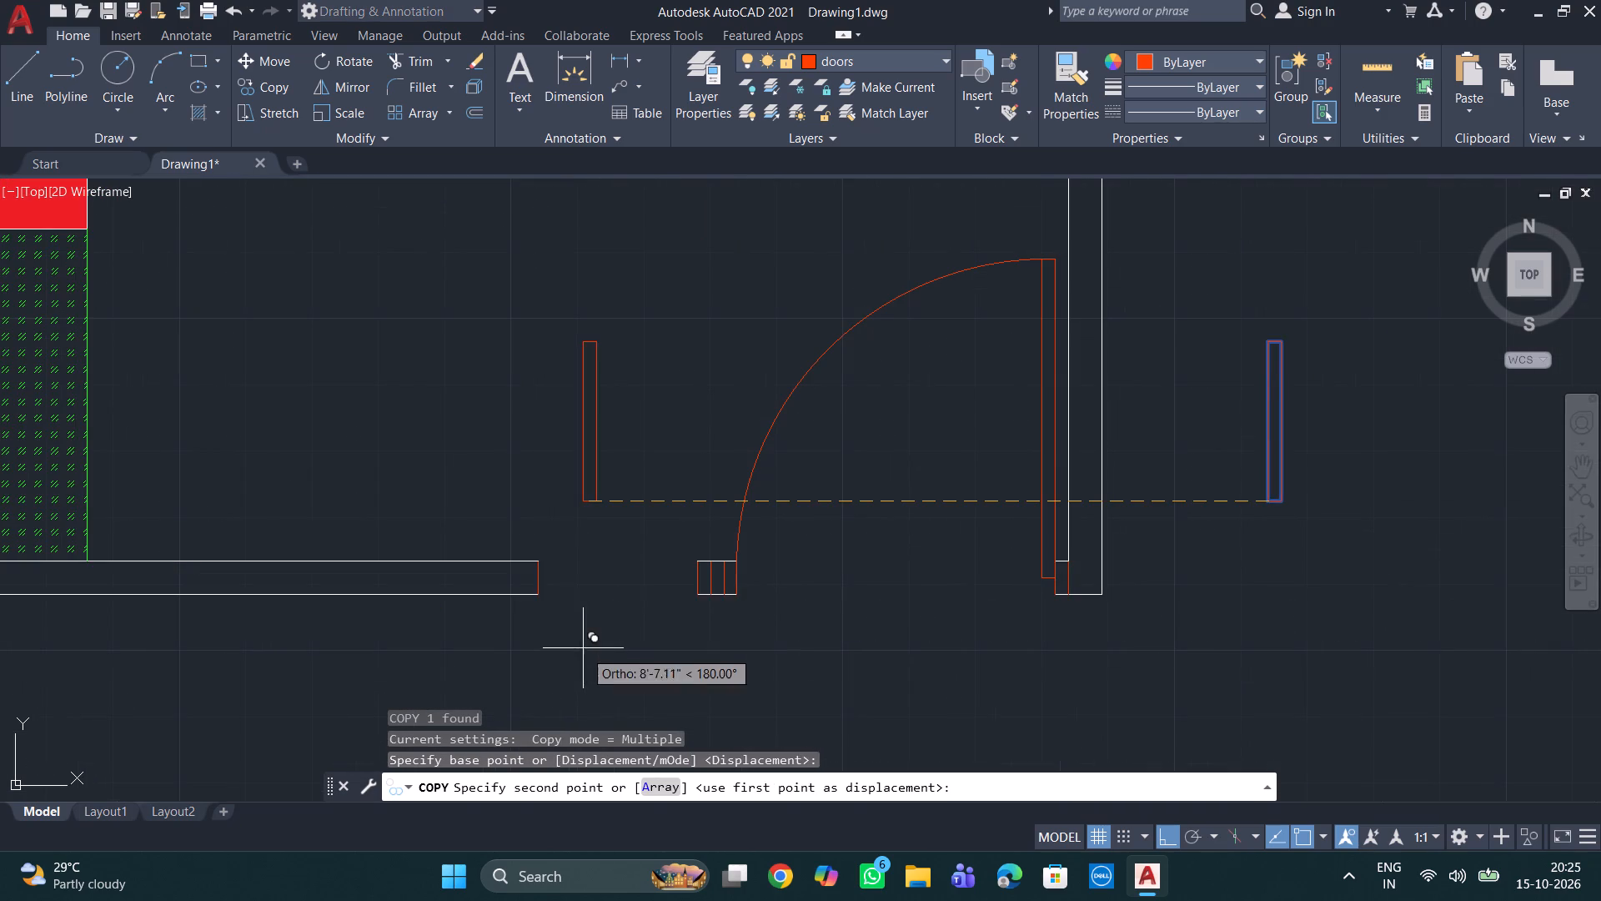
pyautogui.click(540, 578)
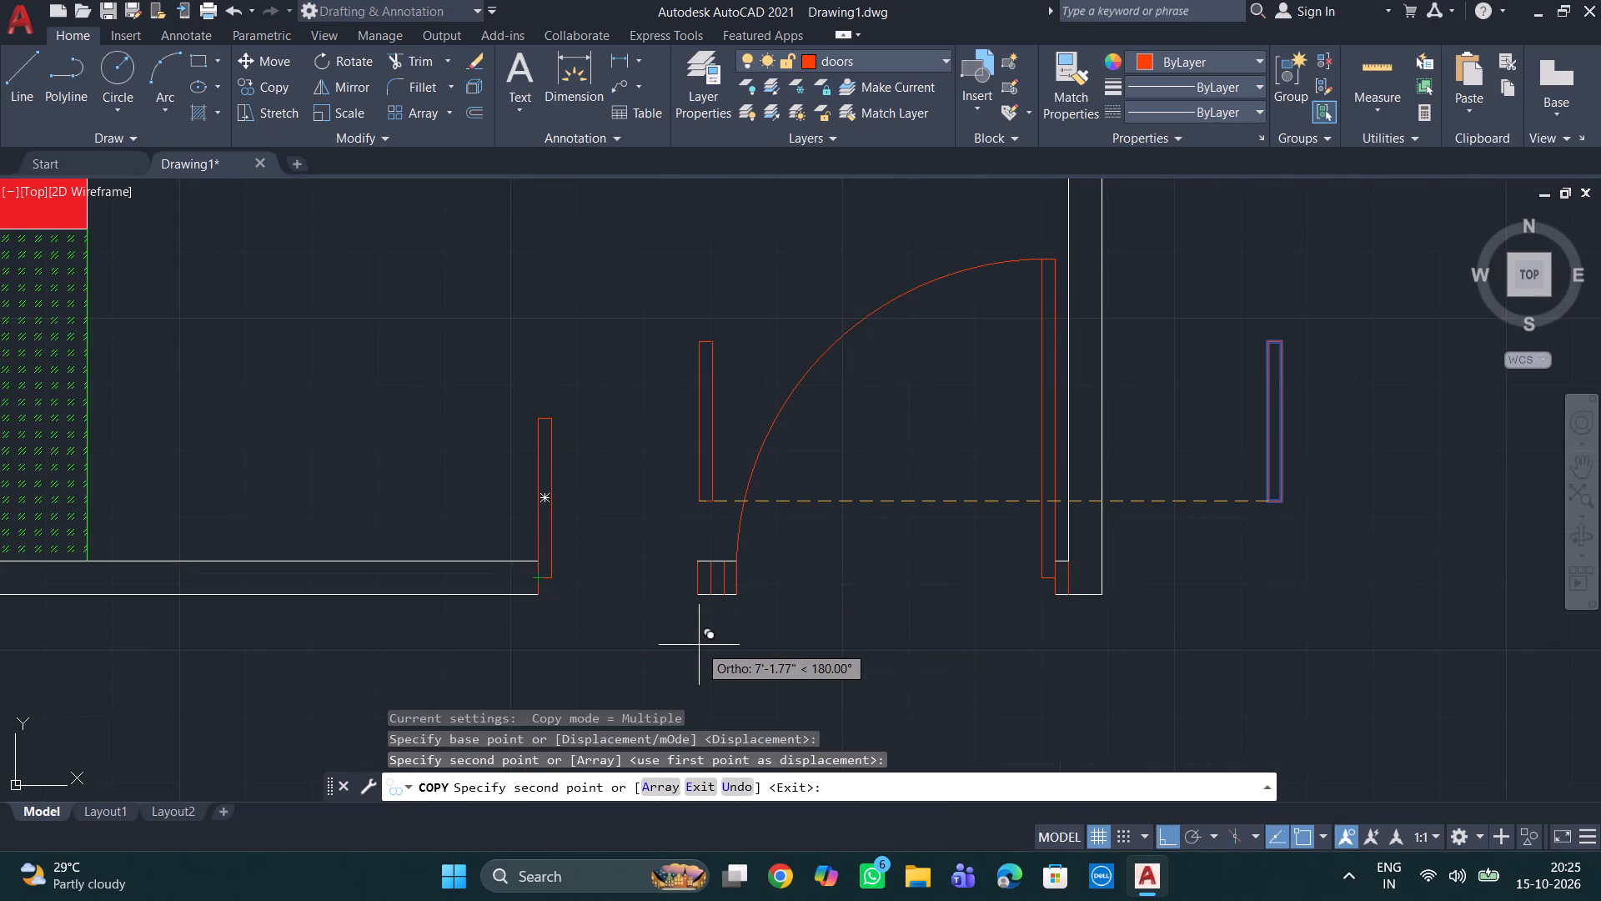
pyautogui.press('Escape')
# Draw a three-point arc for the side gate swing from the leaf's top-right corner through the pier's upper west corner to its west face midpoint.
pyautogui.click(147, 63)
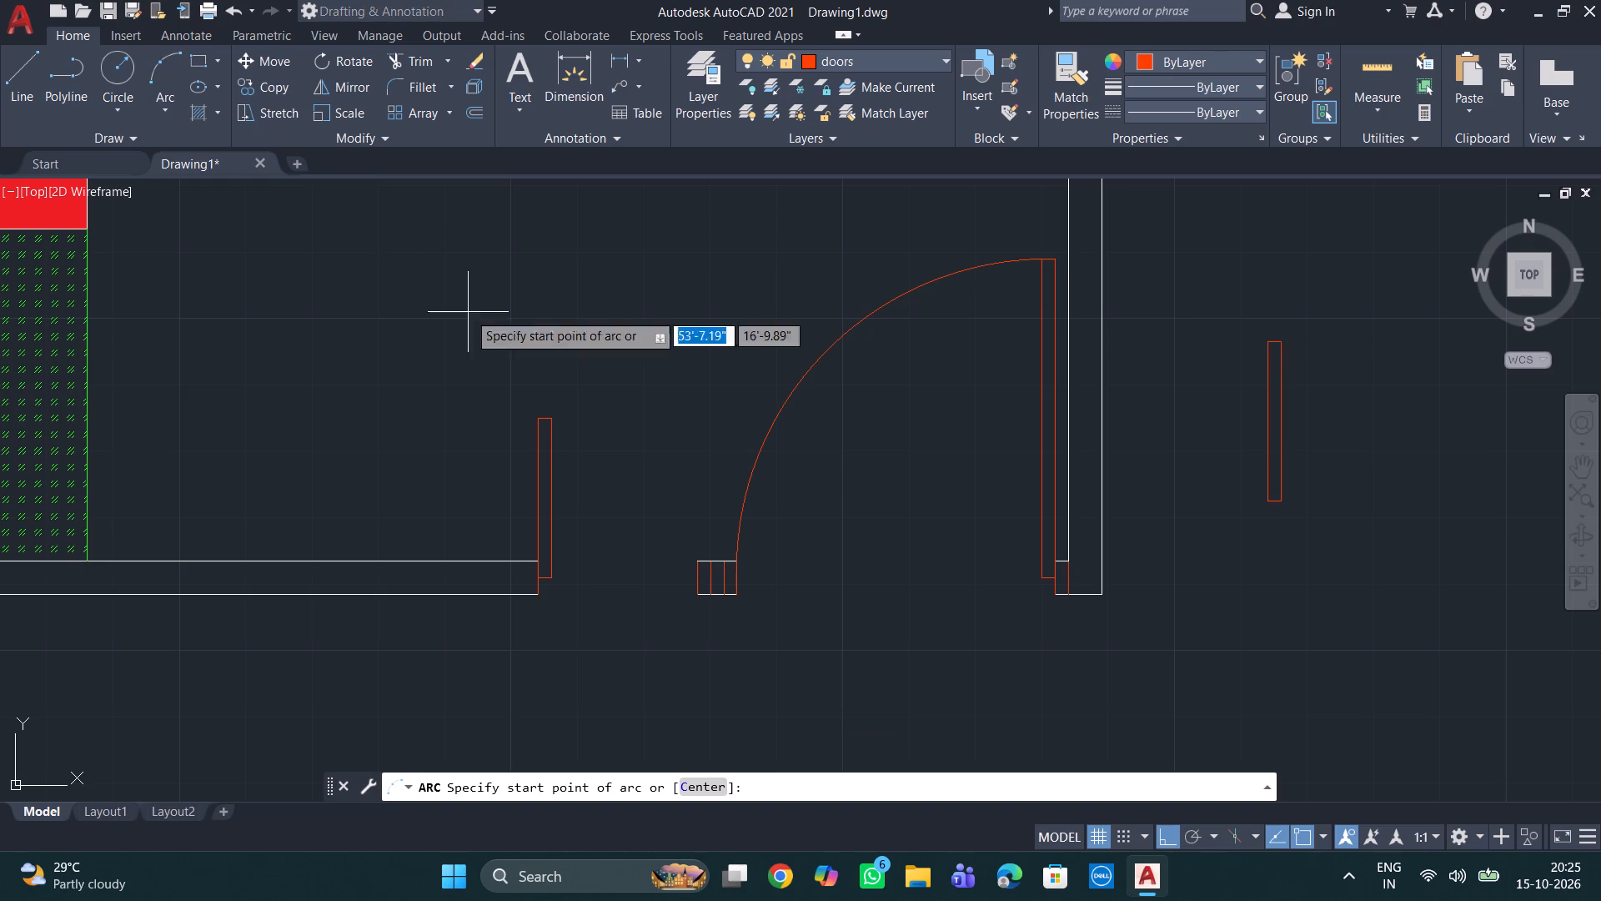
pyautogui.click(550, 422)
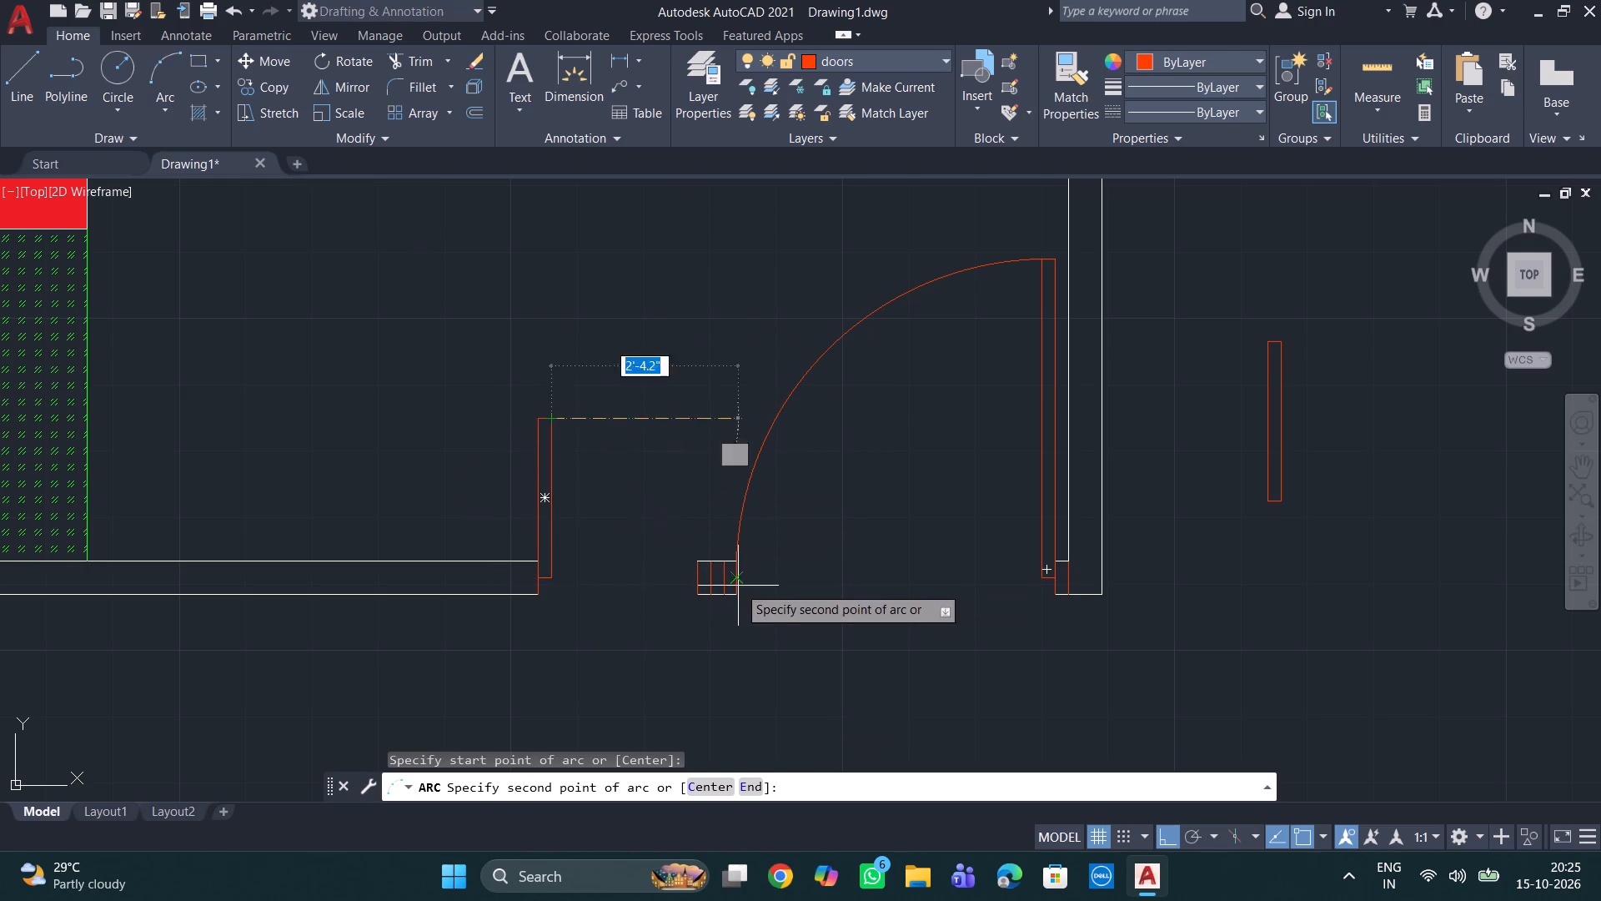
pyautogui.click(696, 564)
pyautogui.click(695, 575)
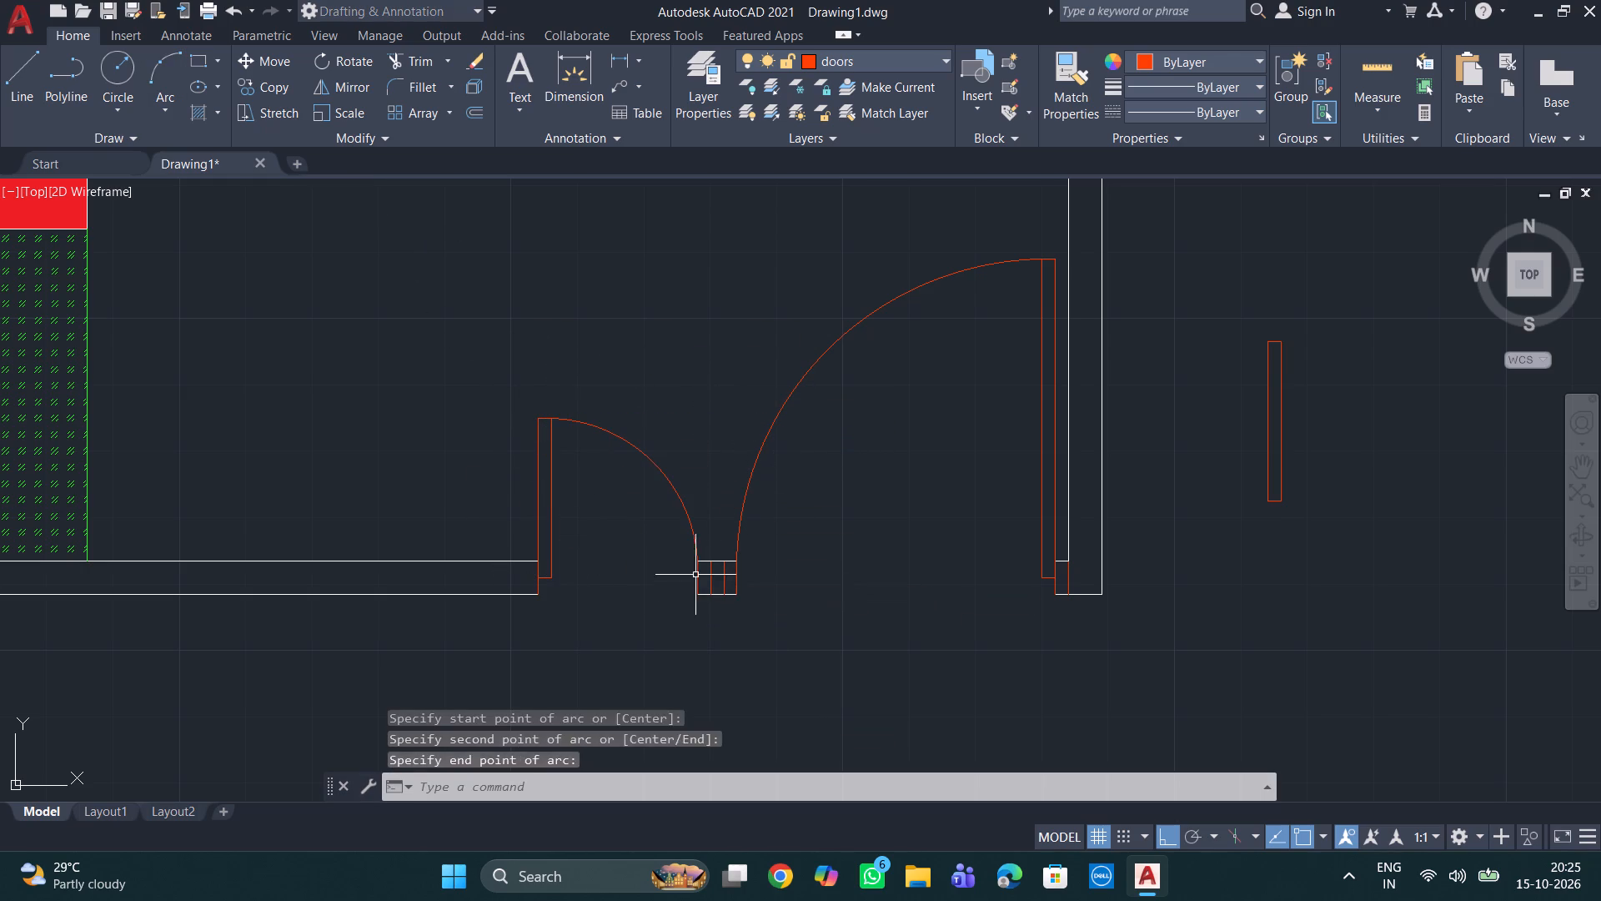
pyautogui.press('Escape')
# Delete the spare 2' leaf rectangle outside the east boundary wall.
pyautogui.scroll(-1, 869, 560)
pyautogui.moveTo(863, 546); pyautogui.dragTo(857, 507, button='middle')
pyautogui.scroll(-2, 857, 507)
pyautogui.middleClick(884, 562)
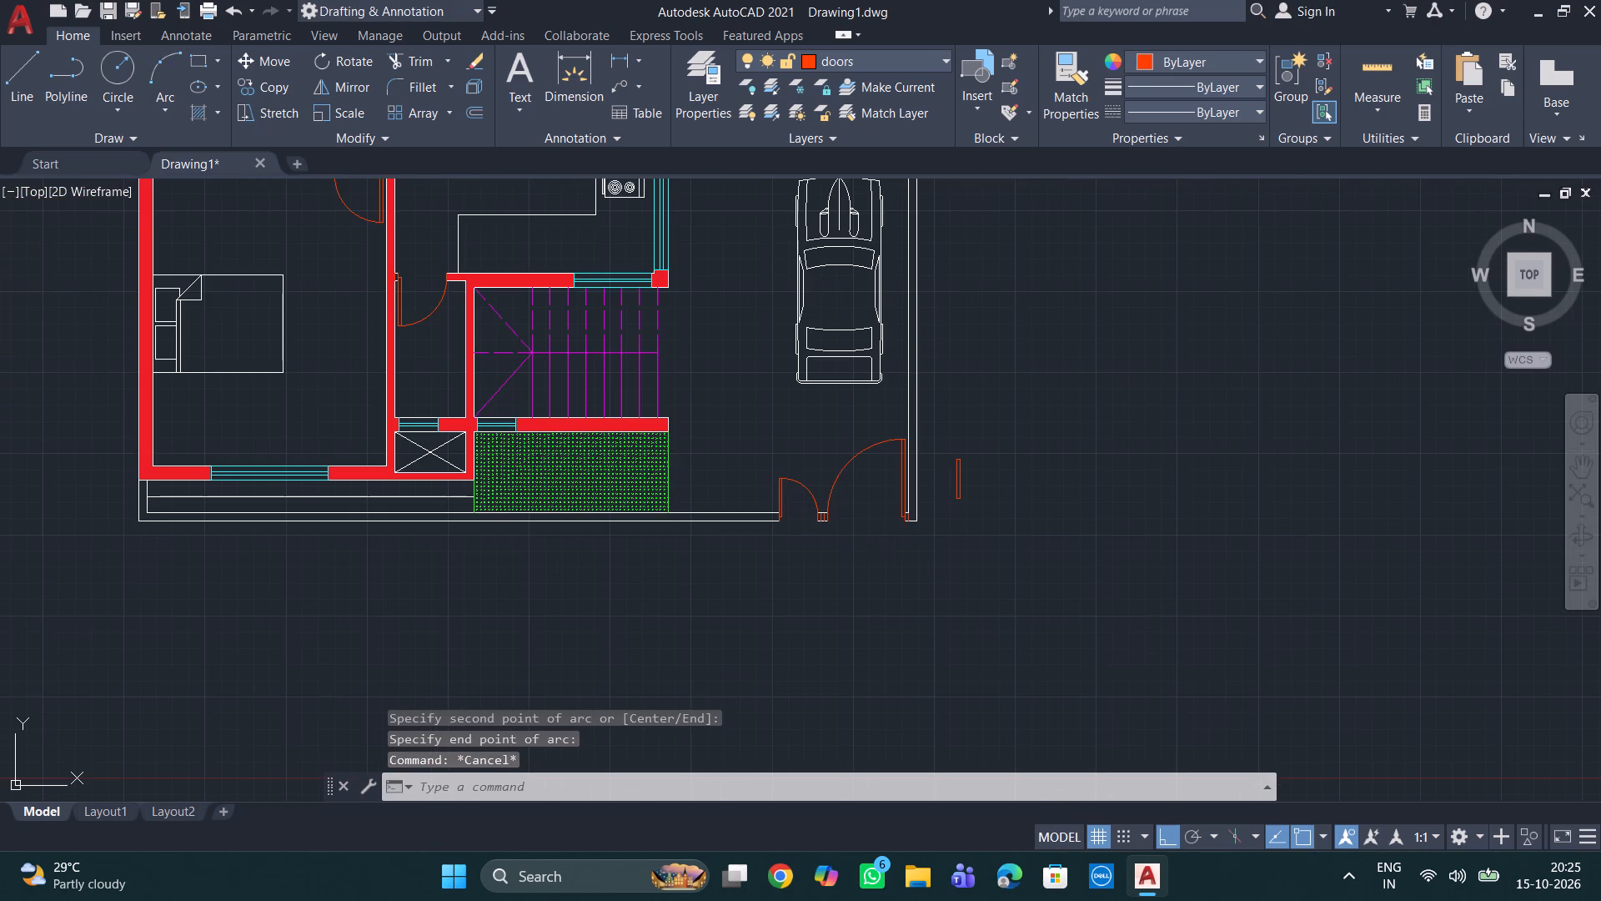
pyautogui.scroll(3, 847, 546)
pyautogui.scroll(-4, 826, 425)
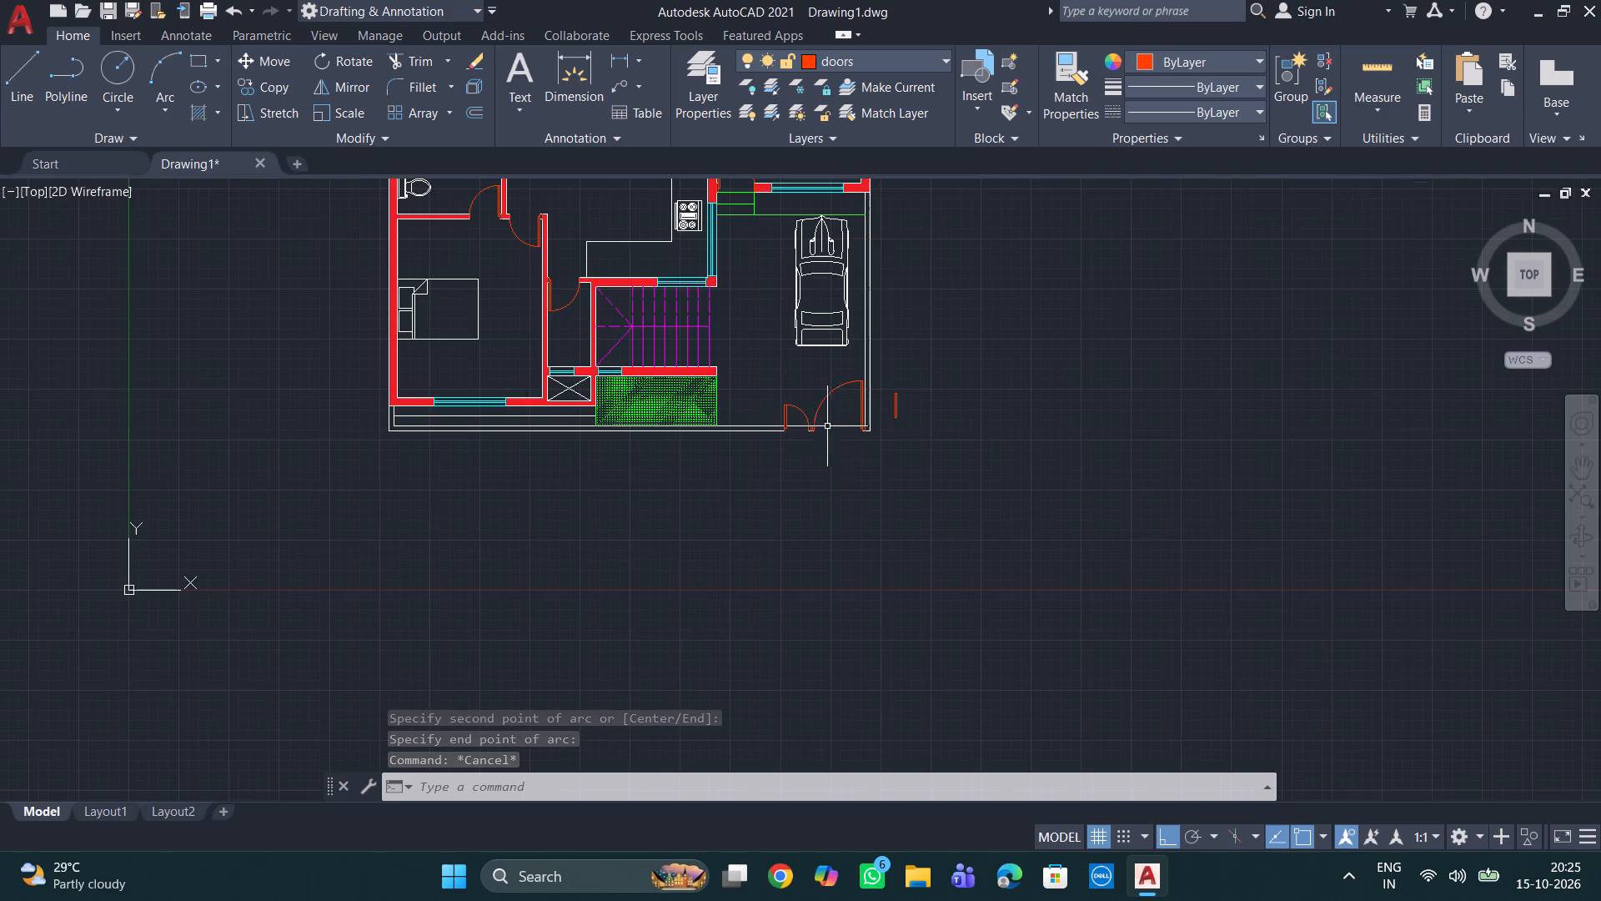
pyautogui.moveTo(853, 479); pyautogui.dragTo(924, 572, button='middle')
pyautogui.scroll(2, 987, 509)
pyautogui.click(924, 467)
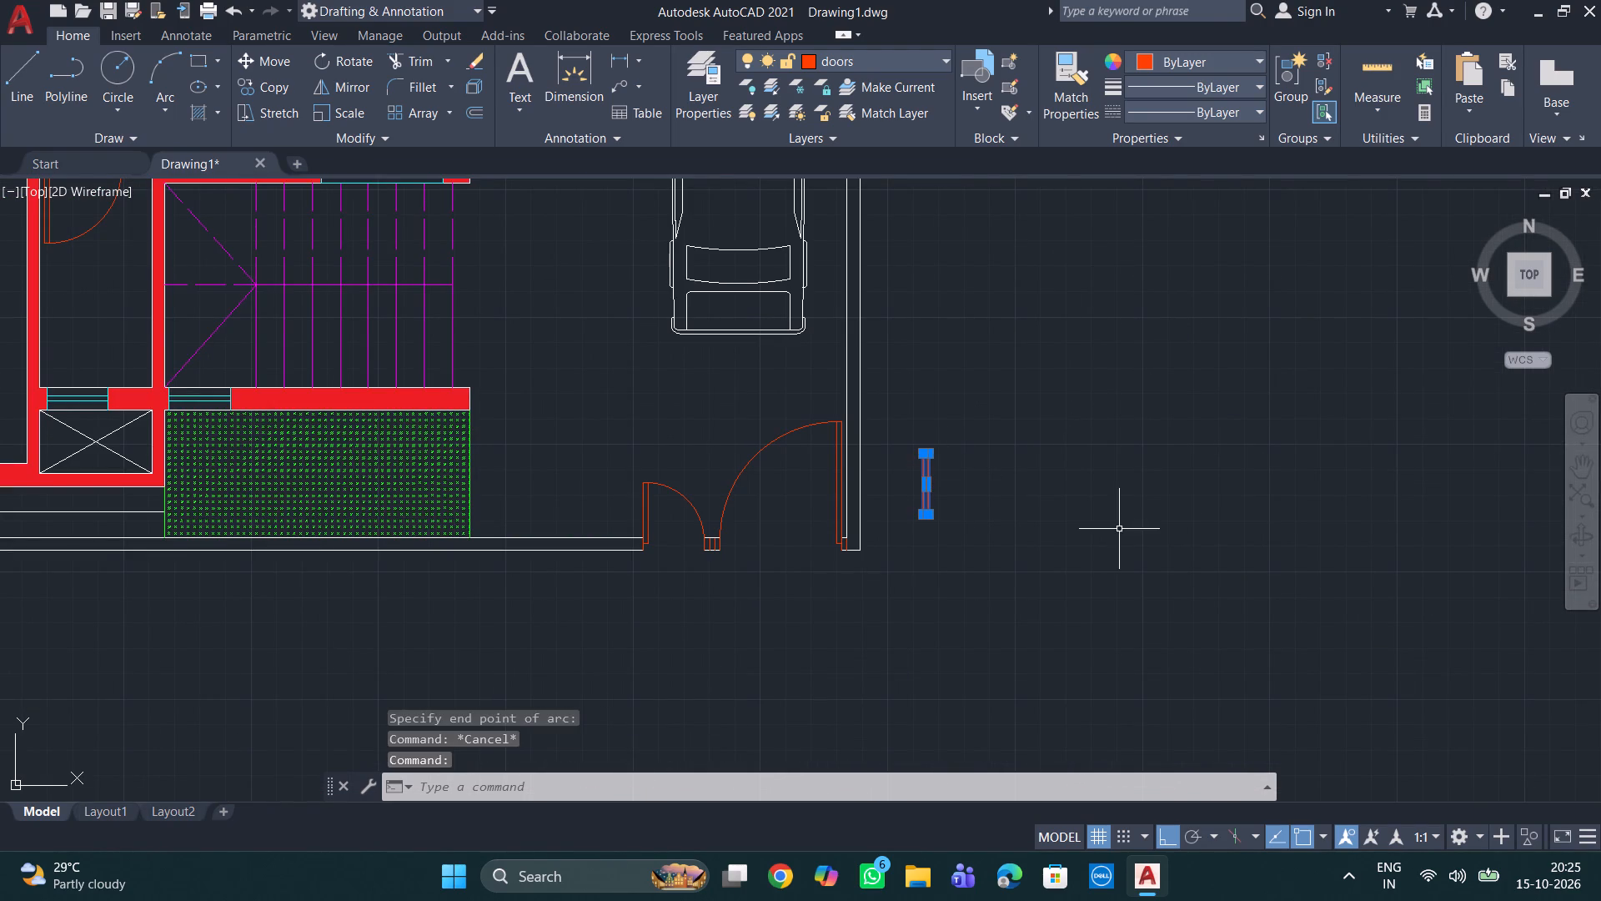
pyautogui.press('Delete')
pyautogui.scroll(-4, 1090, 529)
pyautogui.scroll(2, 1098, 512)
pyautogui.moveTo(1091, 485); pyautogui.dragTo(1120, 598, button='middle')
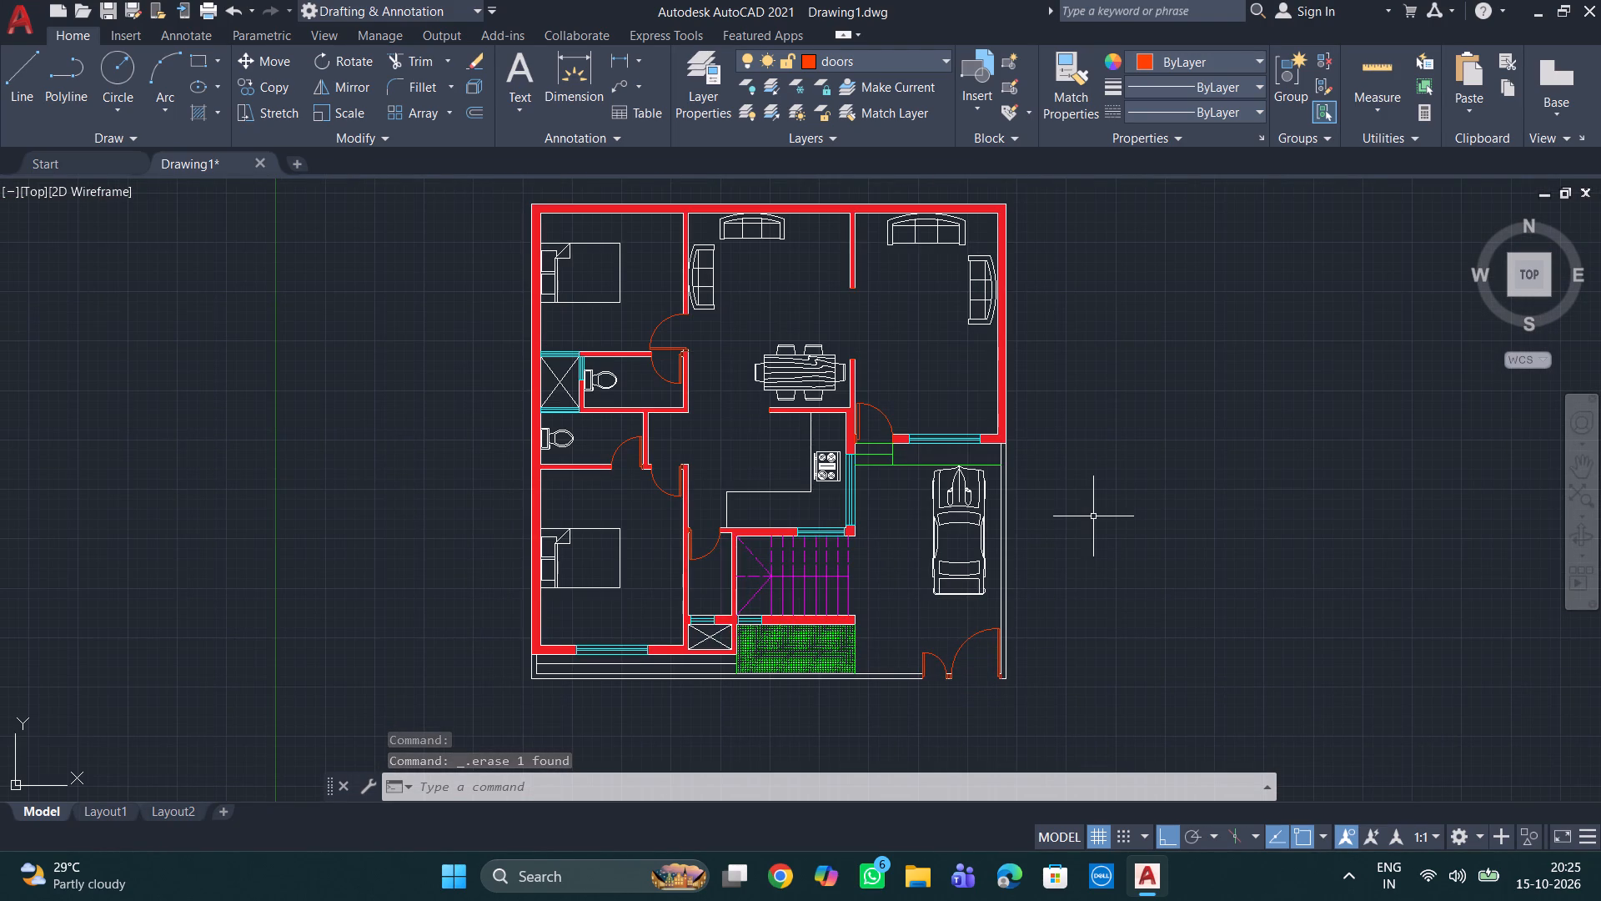
# Place a multiline text box starting over the bed in the upper-left bedroom and set its paragraph alignment to centre.
pyautogui.press('Escape')
pyautogui.press('Escape')
pyautogui.press('Escape')
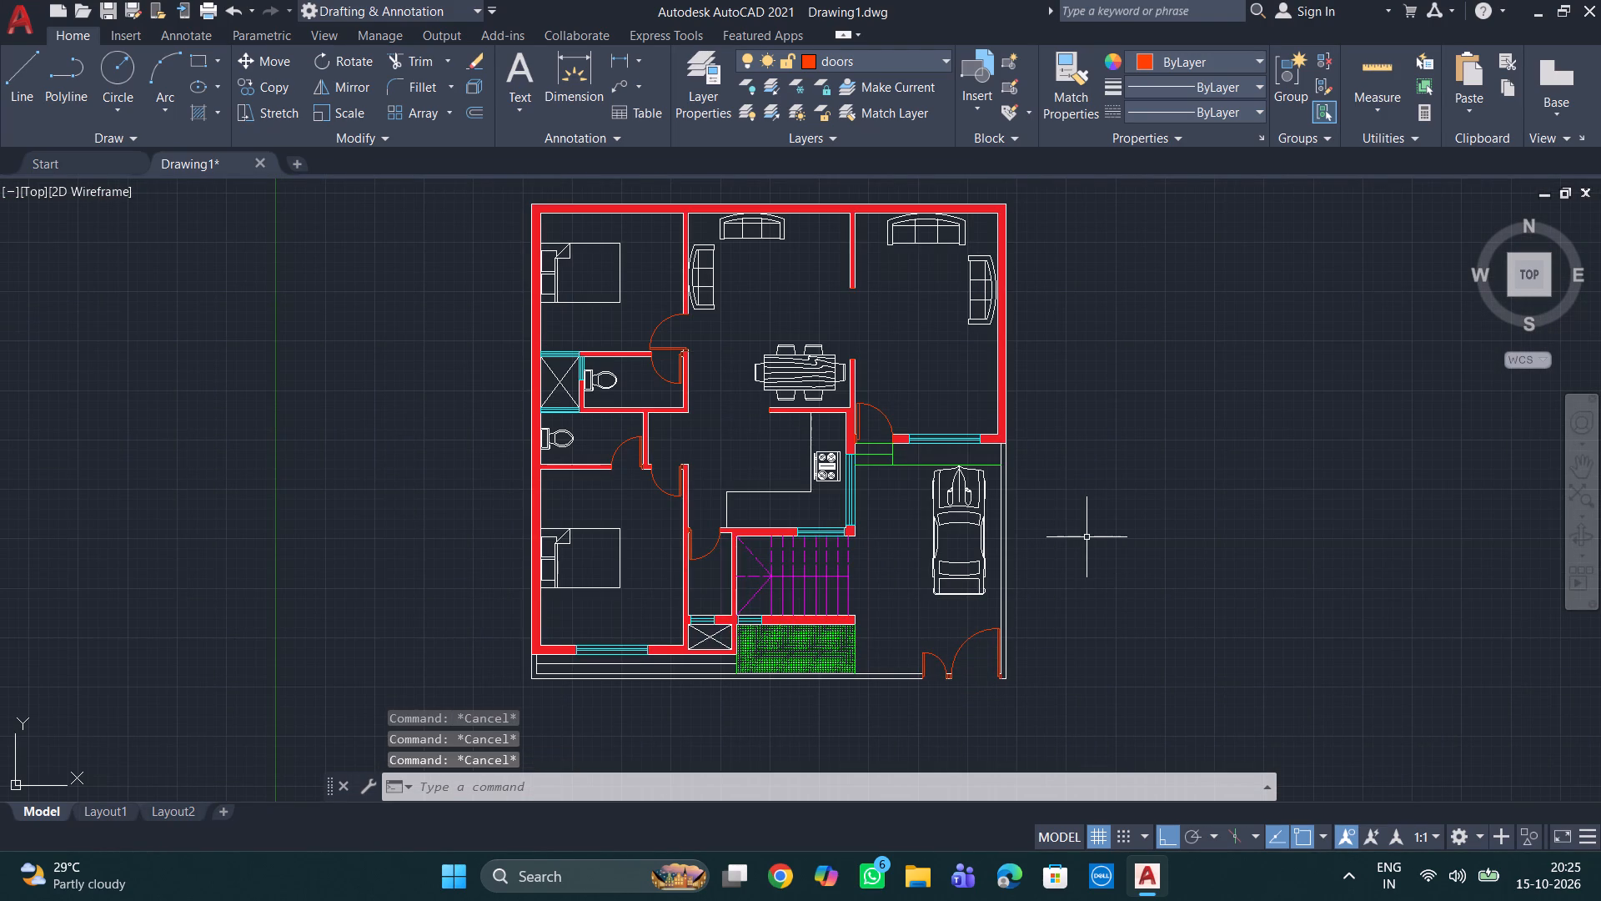
pyautogui.press('Escape')
pyautogui.press('Escape')
pyautogui.write('mt')
pyautogui.press('Return')
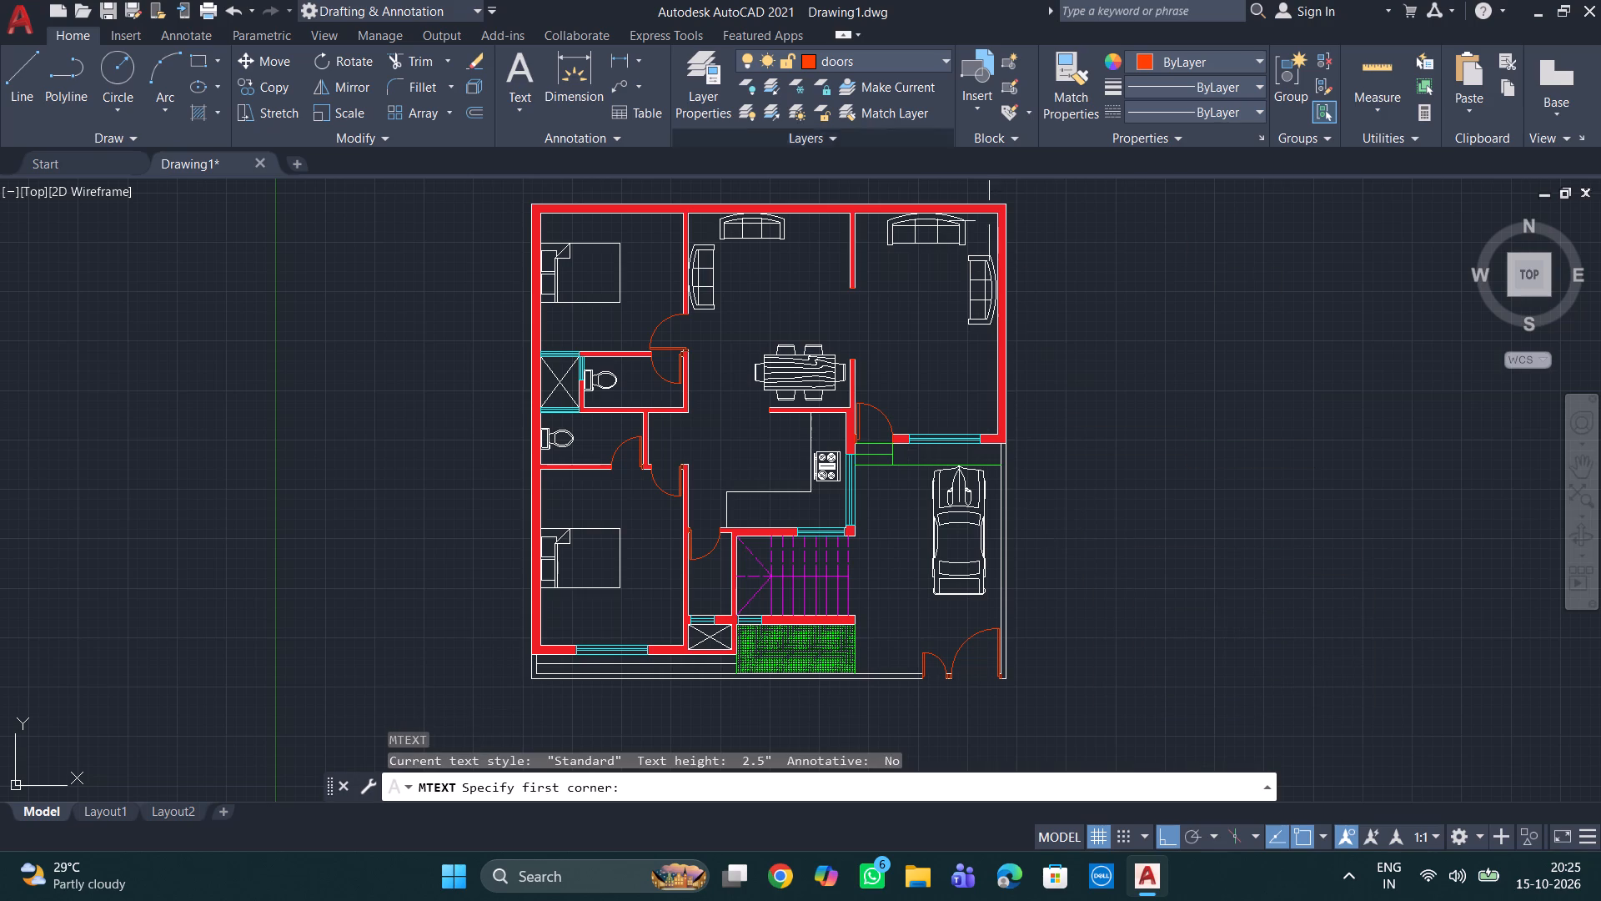
pyautogui.scroll(1, 595, 255)
pyautogui.click(580, 251)
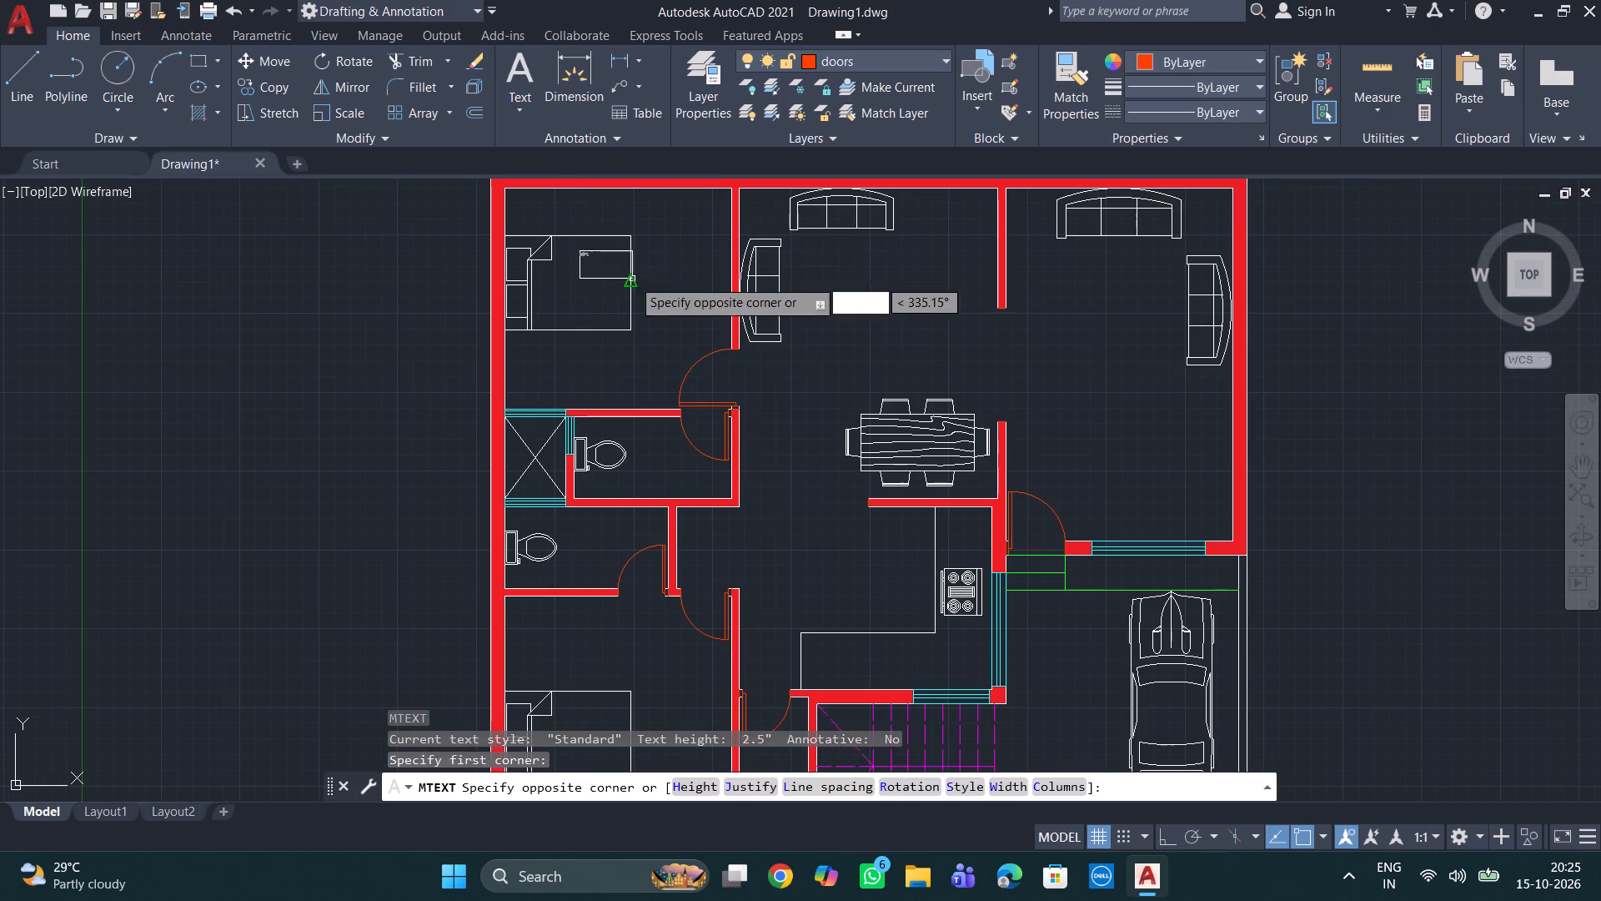
pyautogui.click(690, 329)
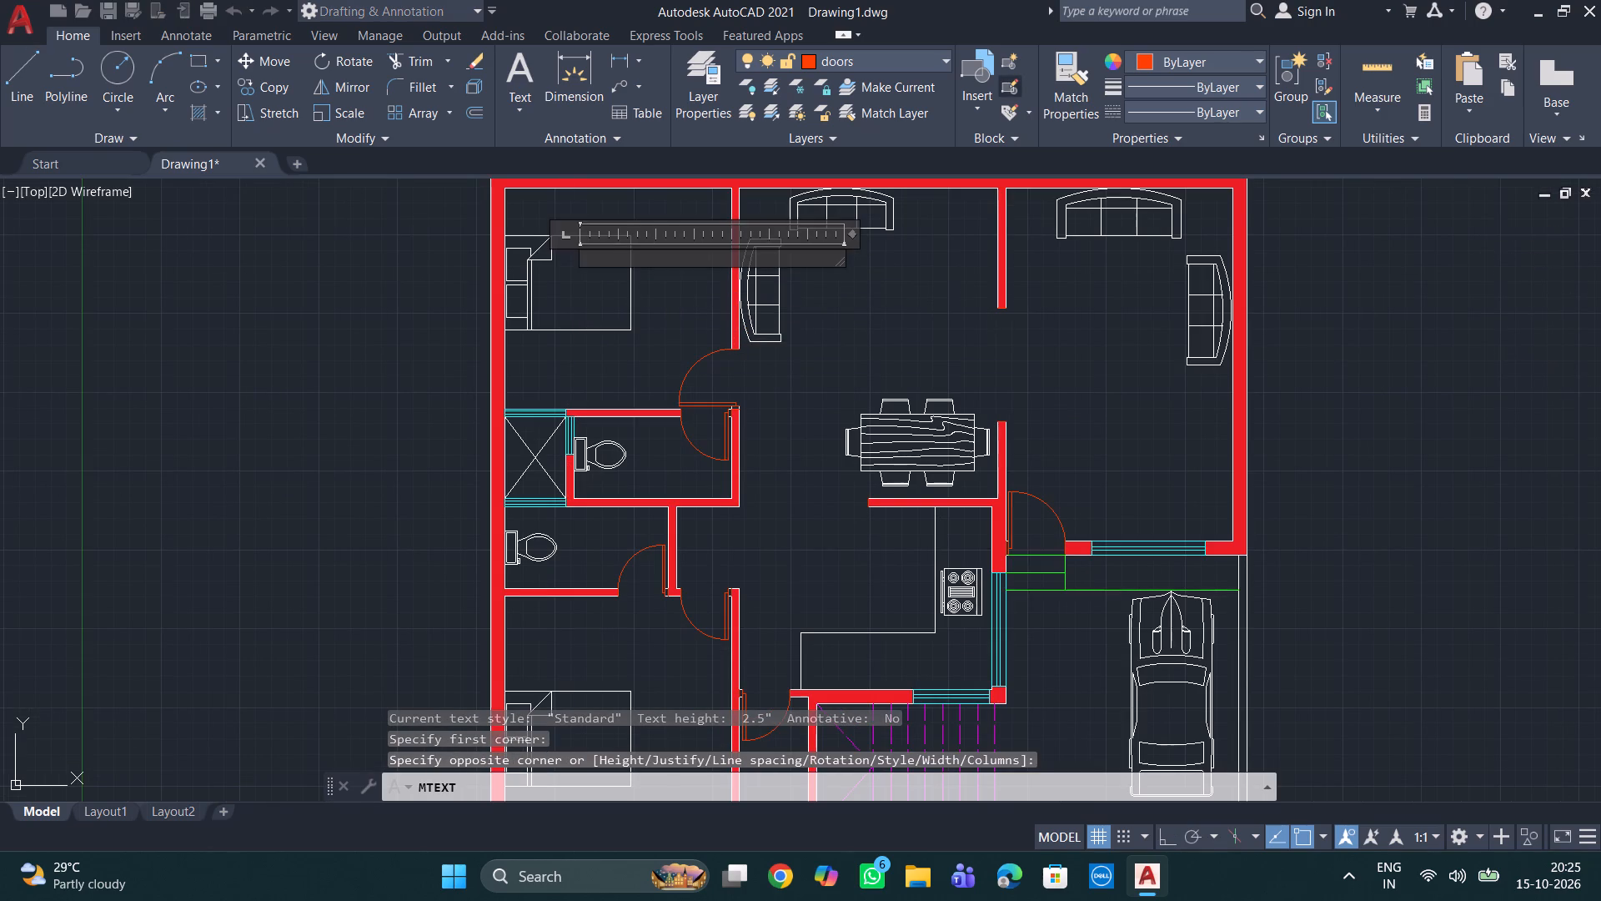
pyautogui.click(890, 61)
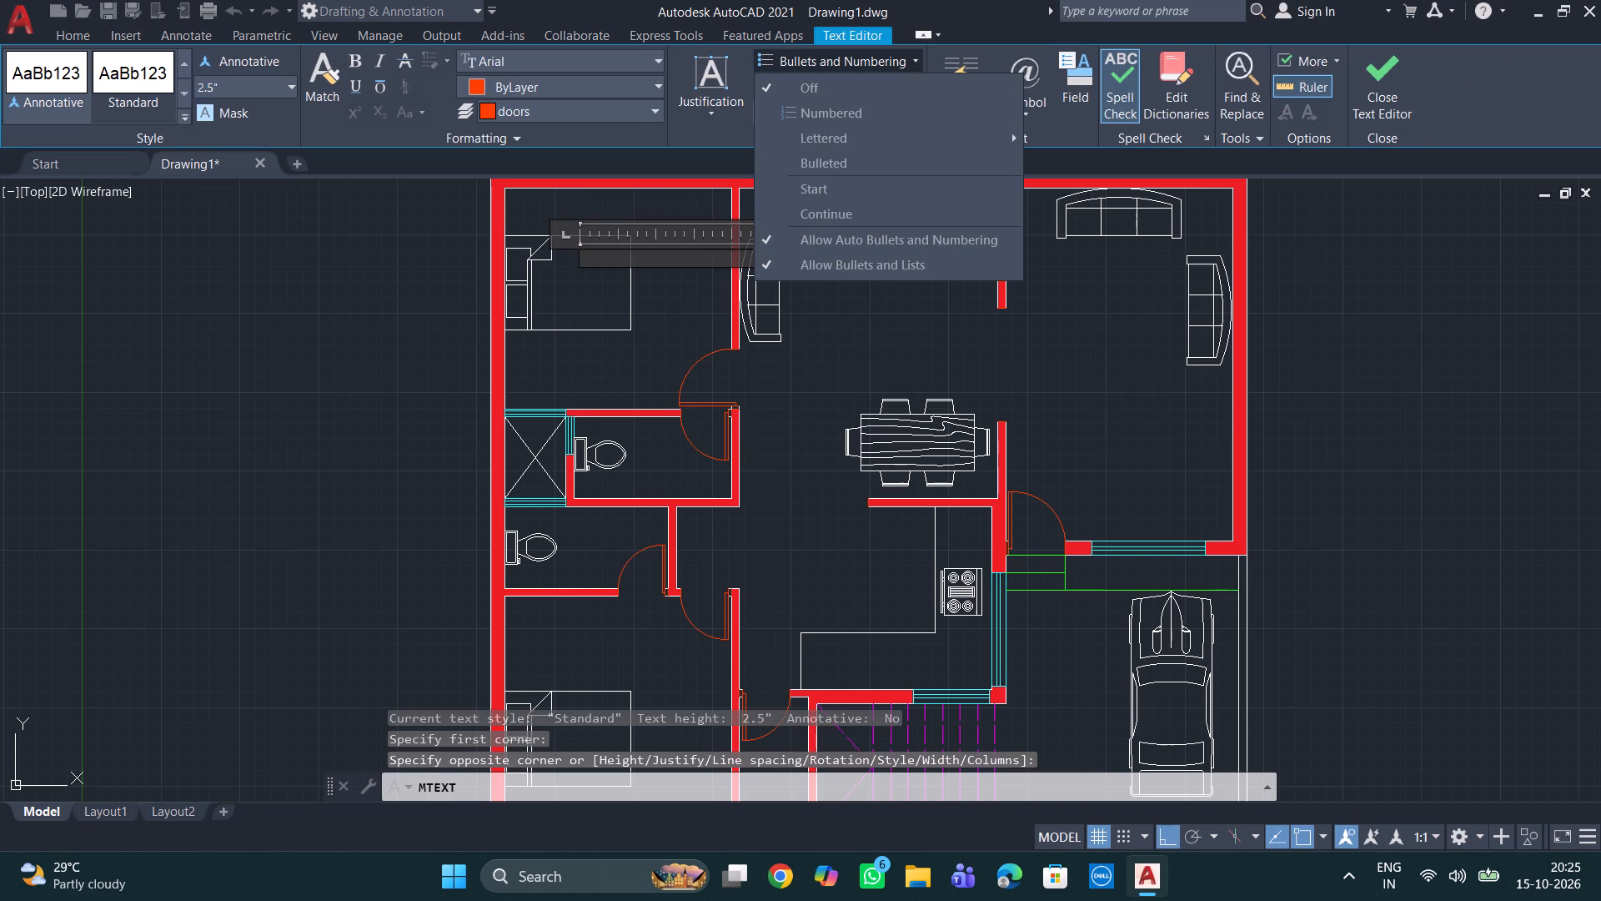
pyautogui.press('Escape')
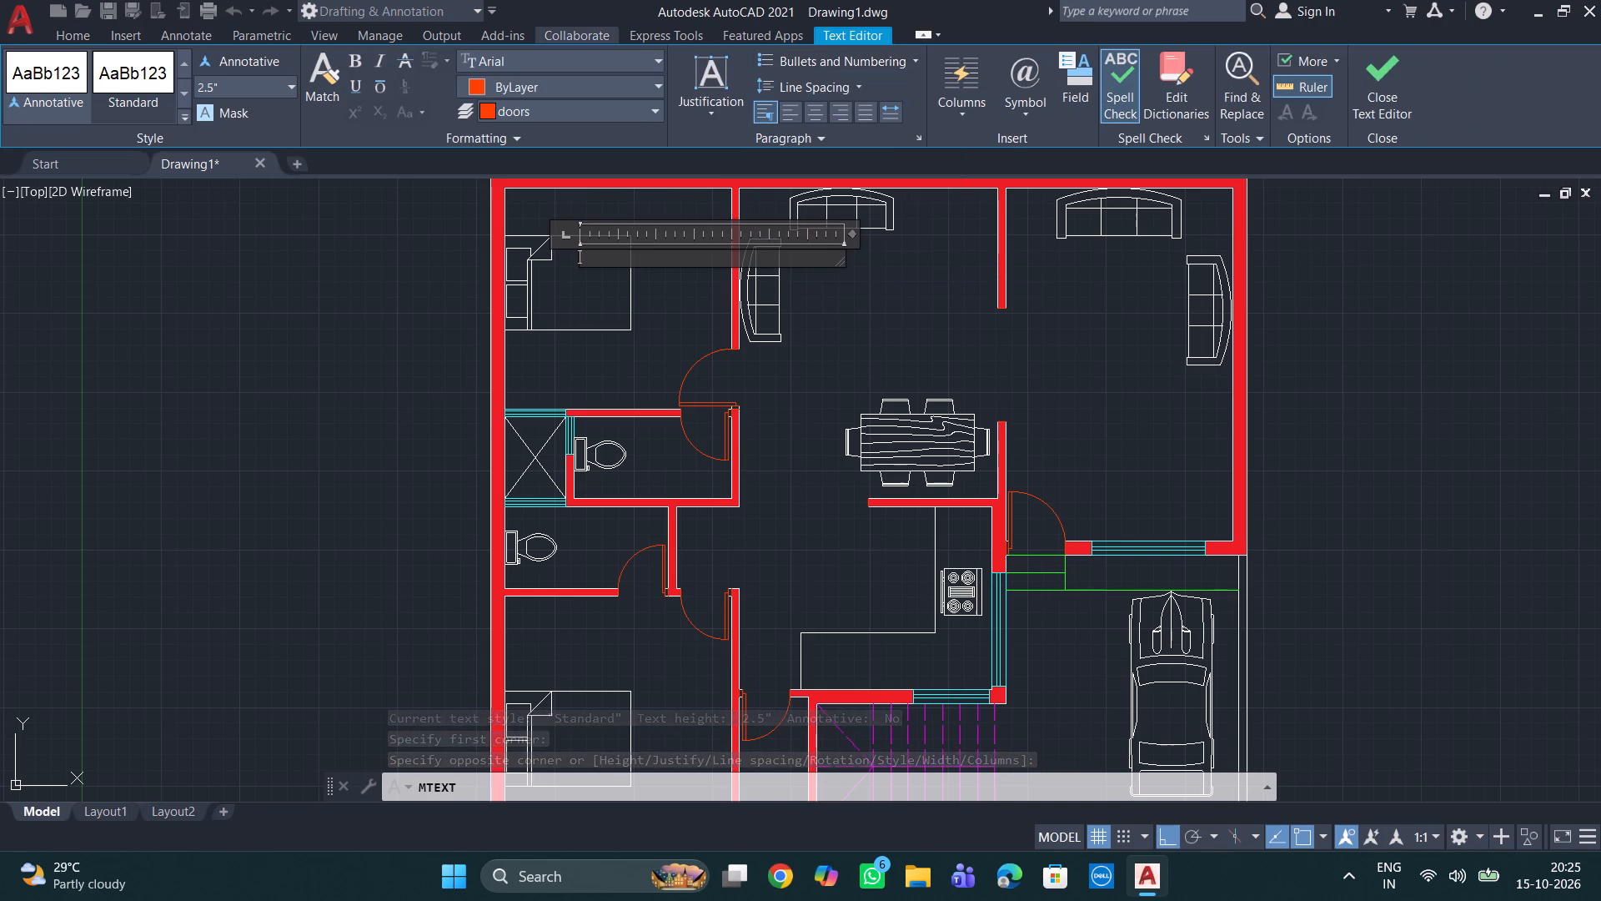
pyautogui.click(826, 108)
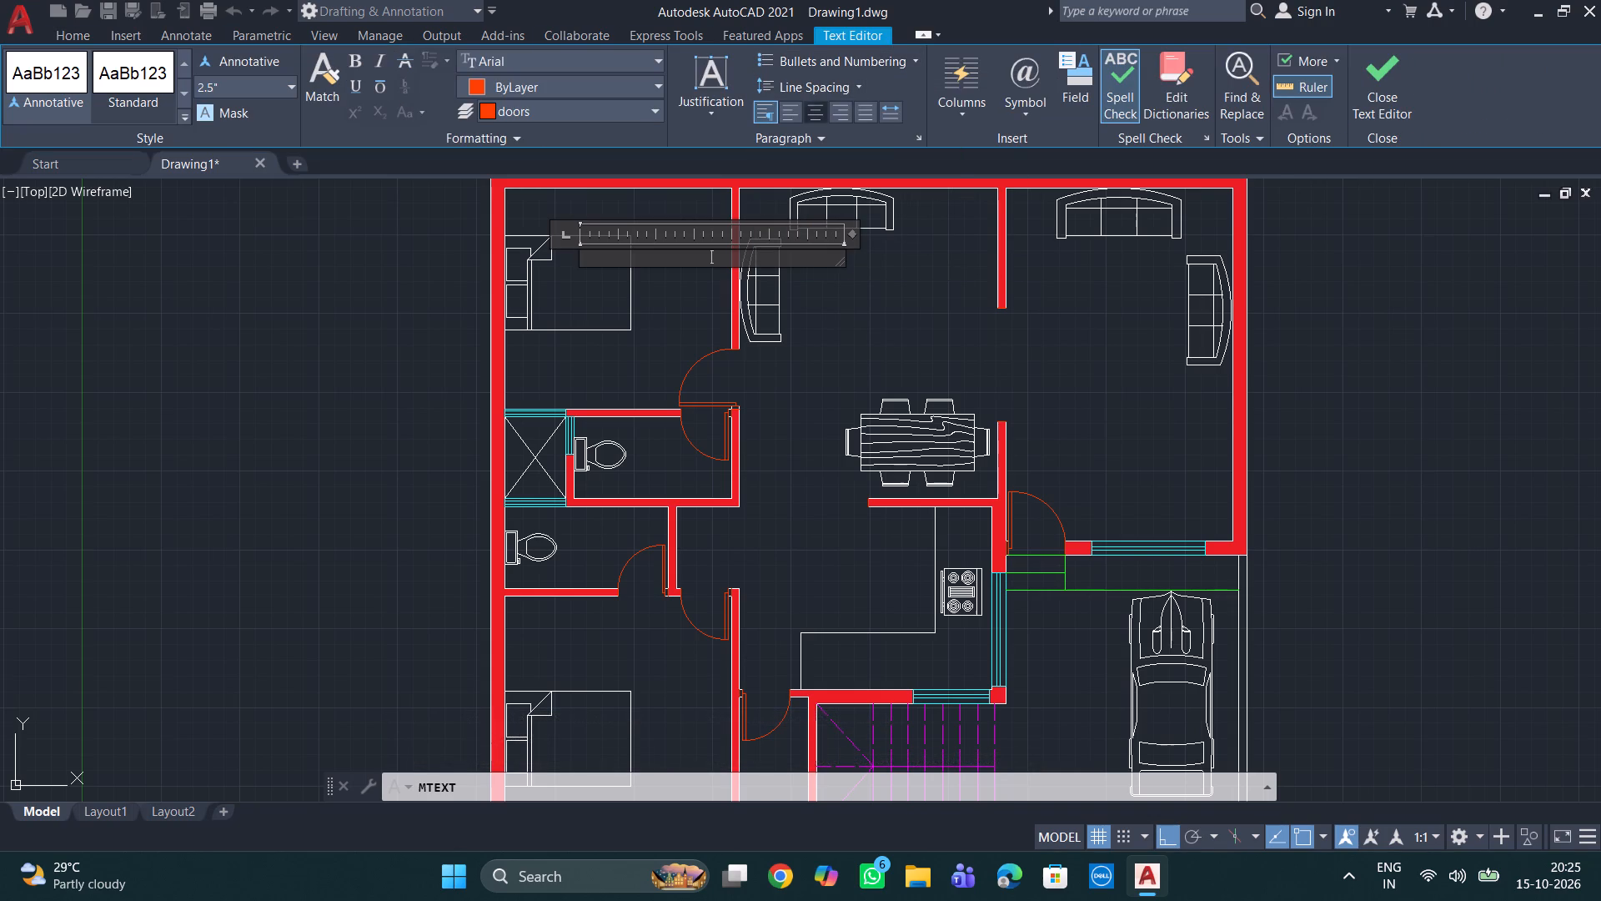
pyautogui.press('Escape')
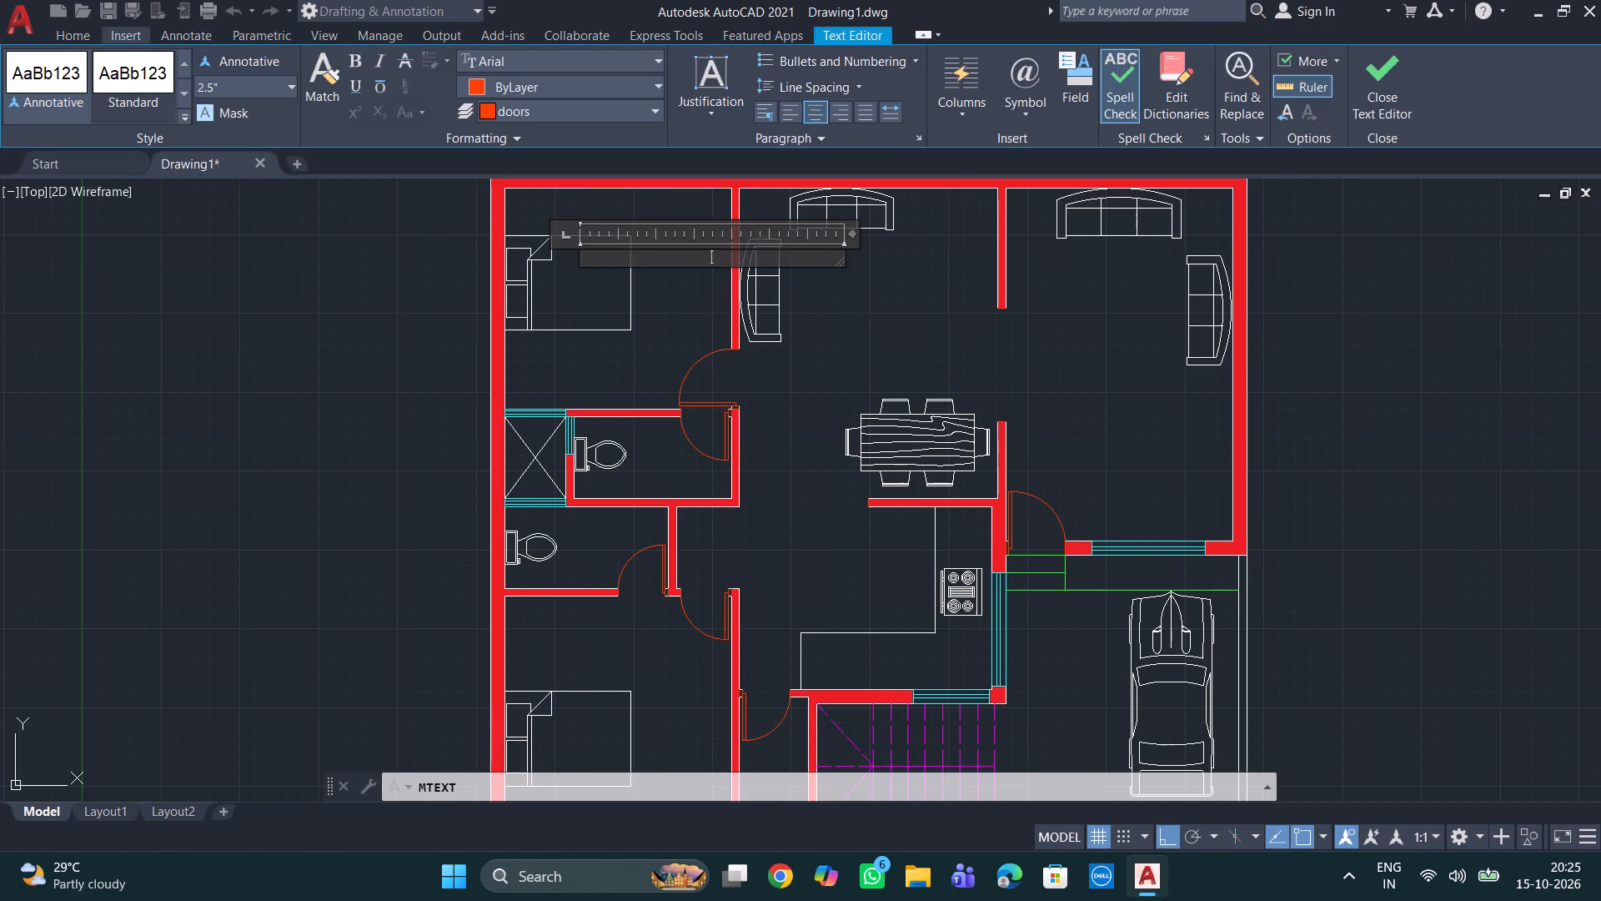
pyautogui.press('Escape')
pyautogui.press('Escape')
pyautogui.press('Escape')
pyautogui.press('Escape')
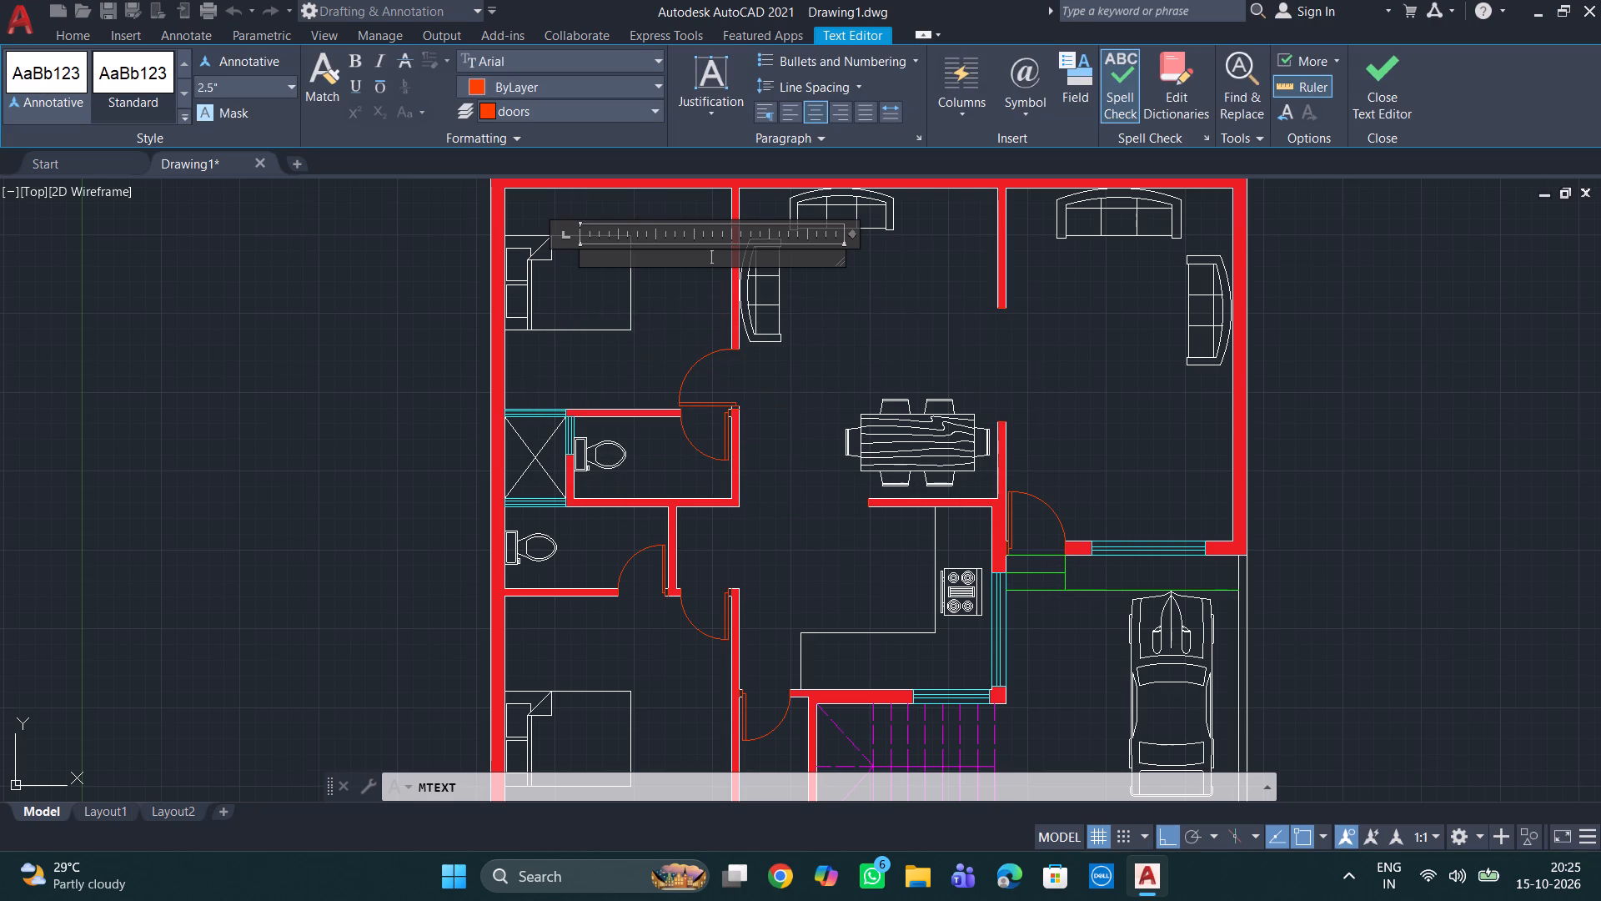
pyautogui.click(723, 239)
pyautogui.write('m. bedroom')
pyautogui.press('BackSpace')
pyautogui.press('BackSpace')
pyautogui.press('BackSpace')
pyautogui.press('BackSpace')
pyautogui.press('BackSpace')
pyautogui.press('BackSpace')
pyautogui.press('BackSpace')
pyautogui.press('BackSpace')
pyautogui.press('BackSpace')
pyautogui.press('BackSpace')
# Enter the room label M.BEDROOM with 12'0"X11'8" on a second line and finish the text.
pyautogui.write('M.BEDROOM')
pyautogui.press('Return')
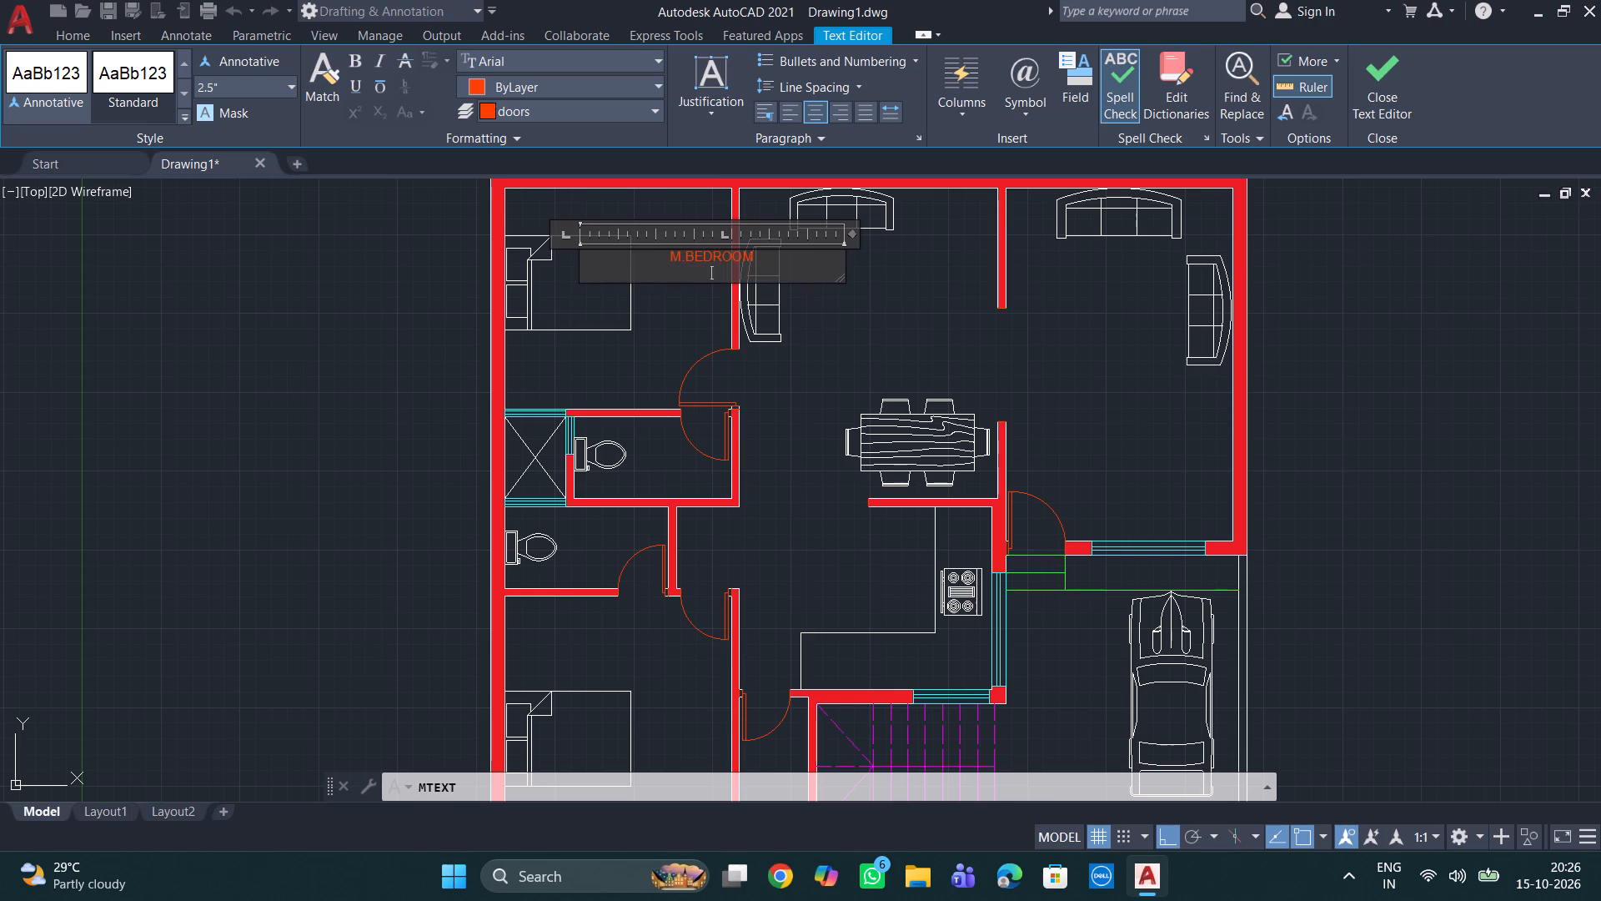
pyautogui.write("12'")
pyautogui.write('0"X')
pyautogui.write('11\'8"')
pyautogui.click(896, 344)
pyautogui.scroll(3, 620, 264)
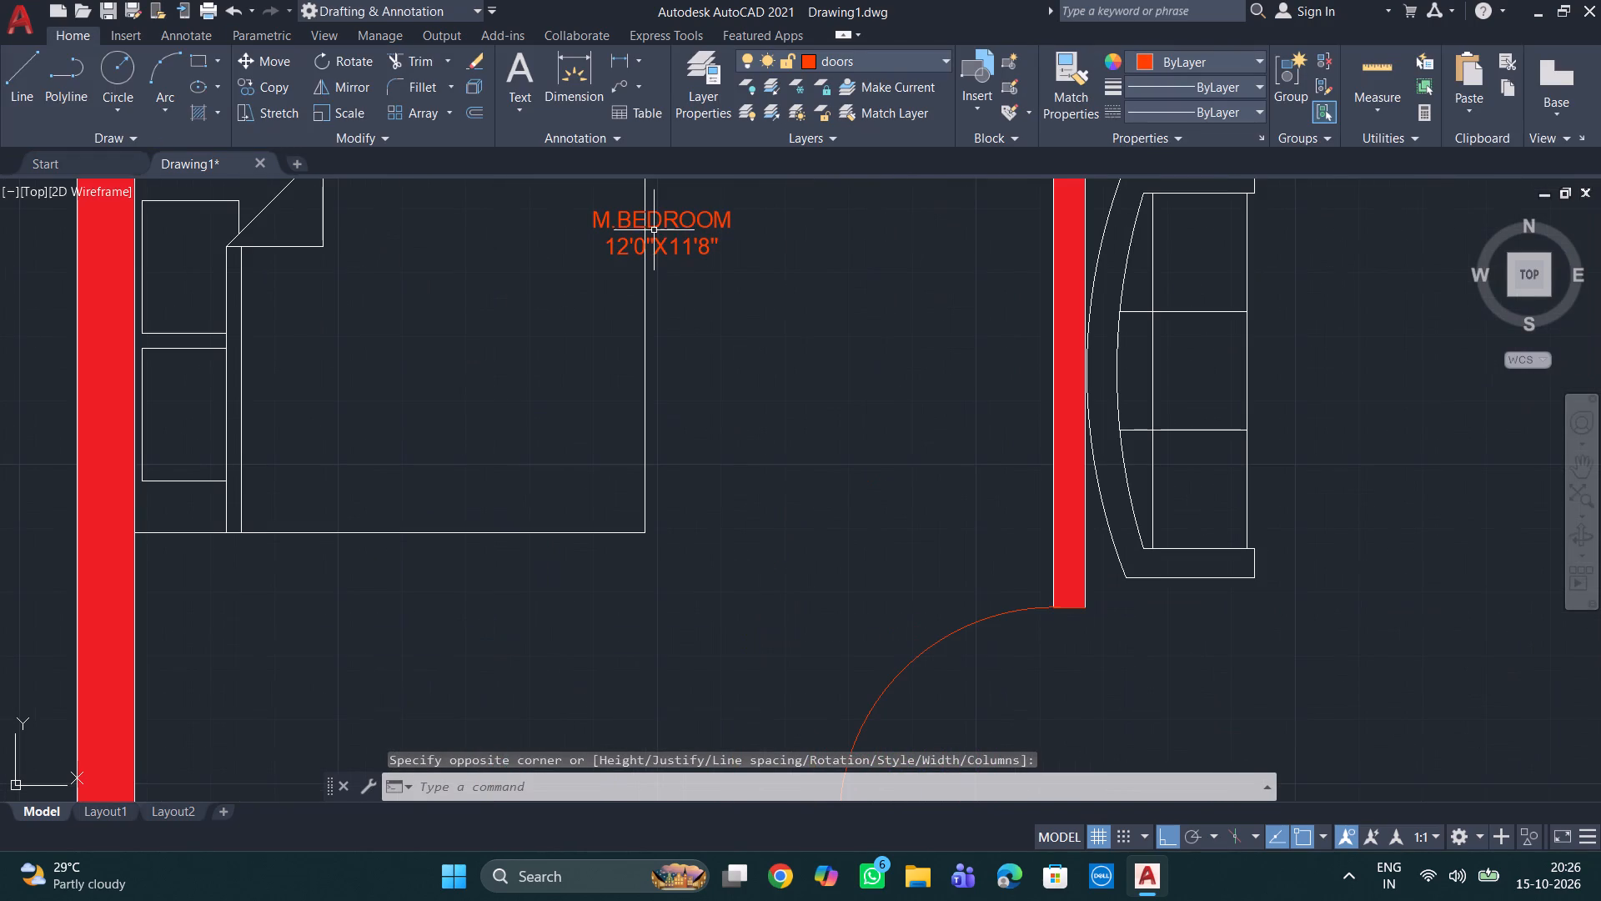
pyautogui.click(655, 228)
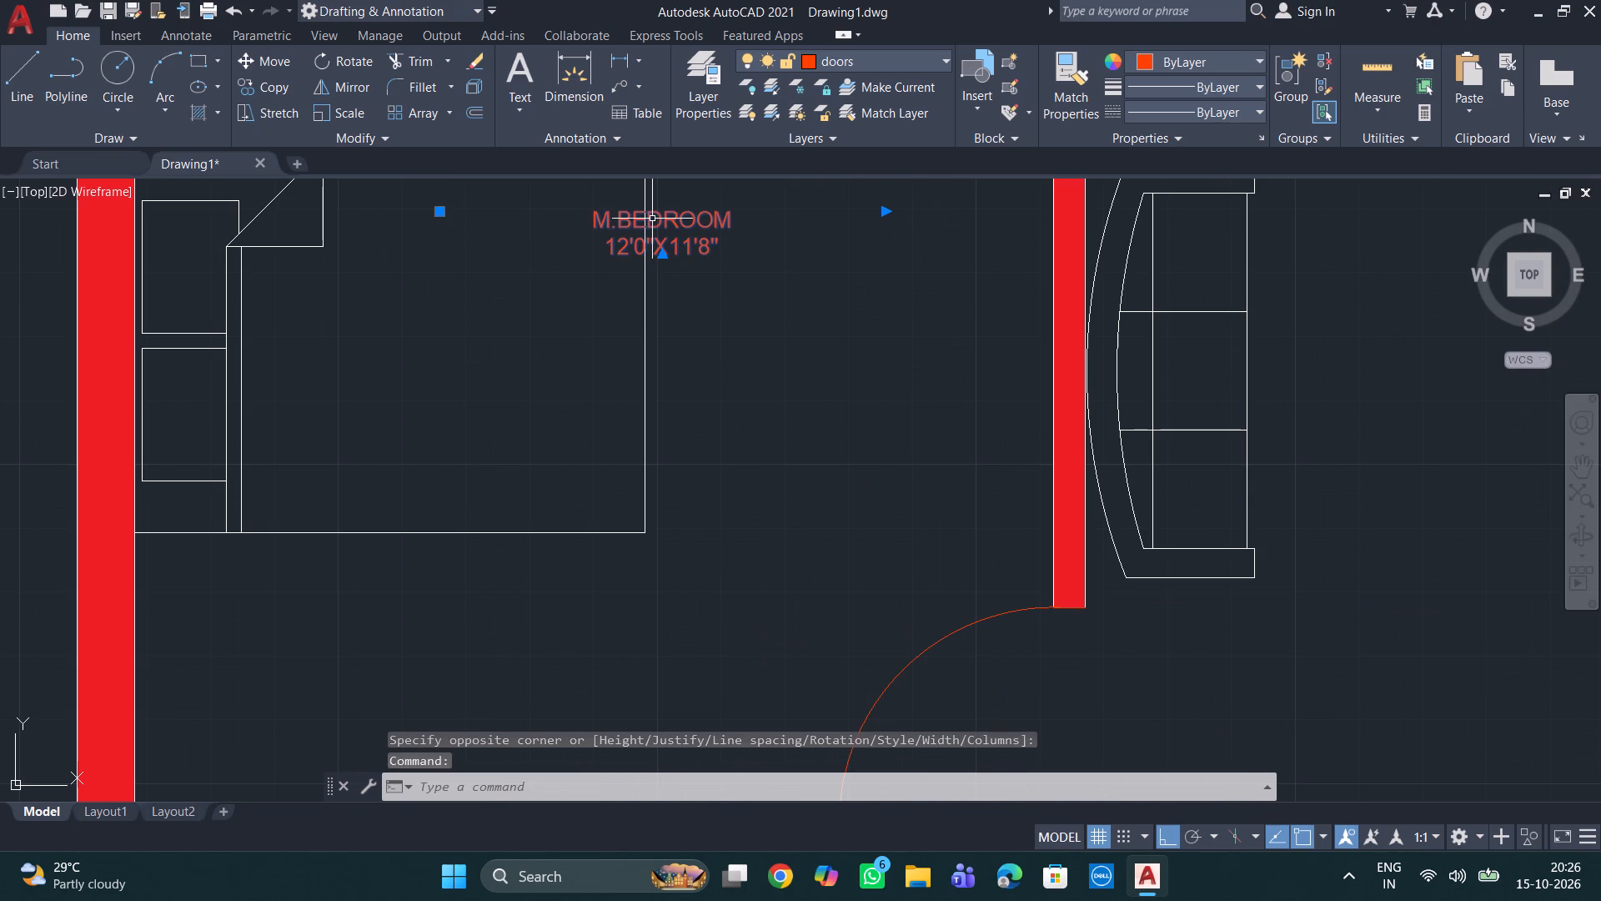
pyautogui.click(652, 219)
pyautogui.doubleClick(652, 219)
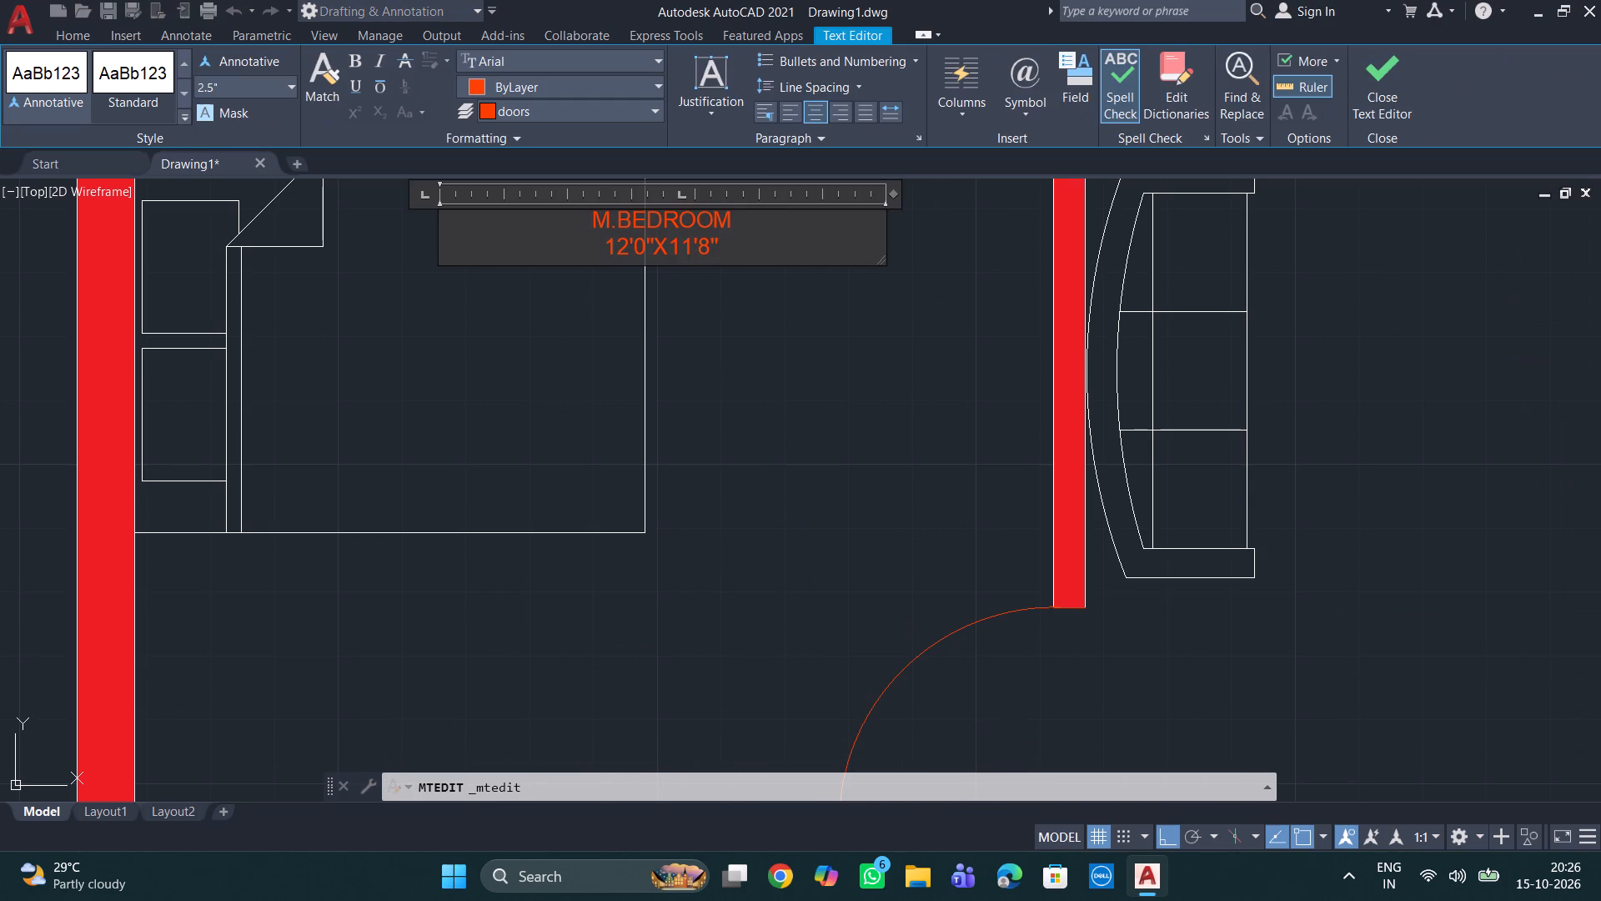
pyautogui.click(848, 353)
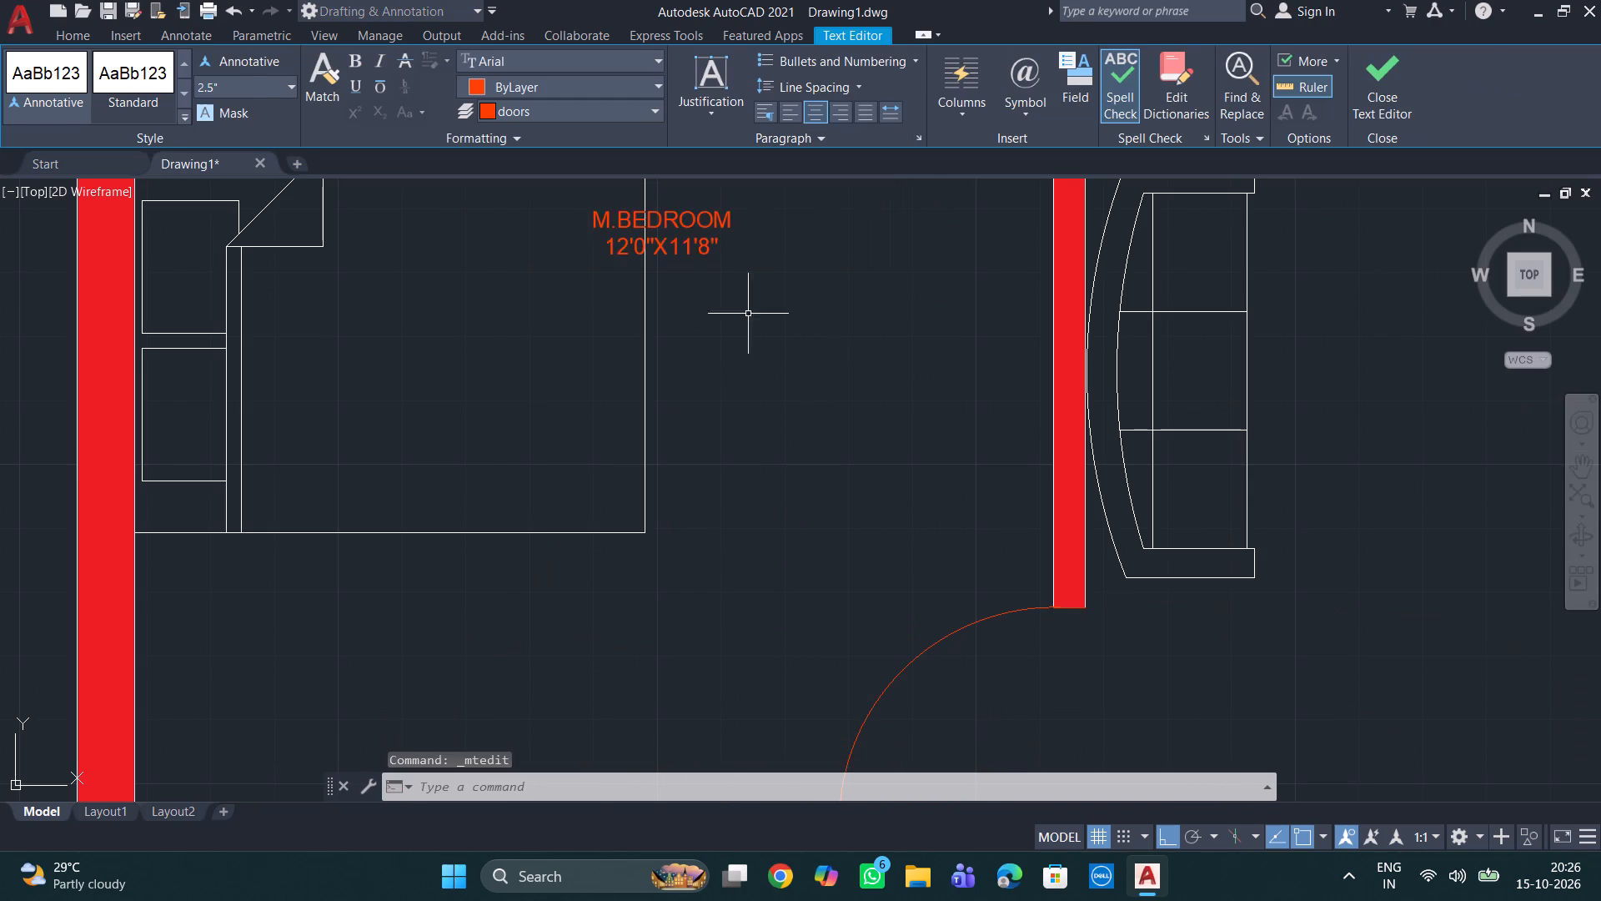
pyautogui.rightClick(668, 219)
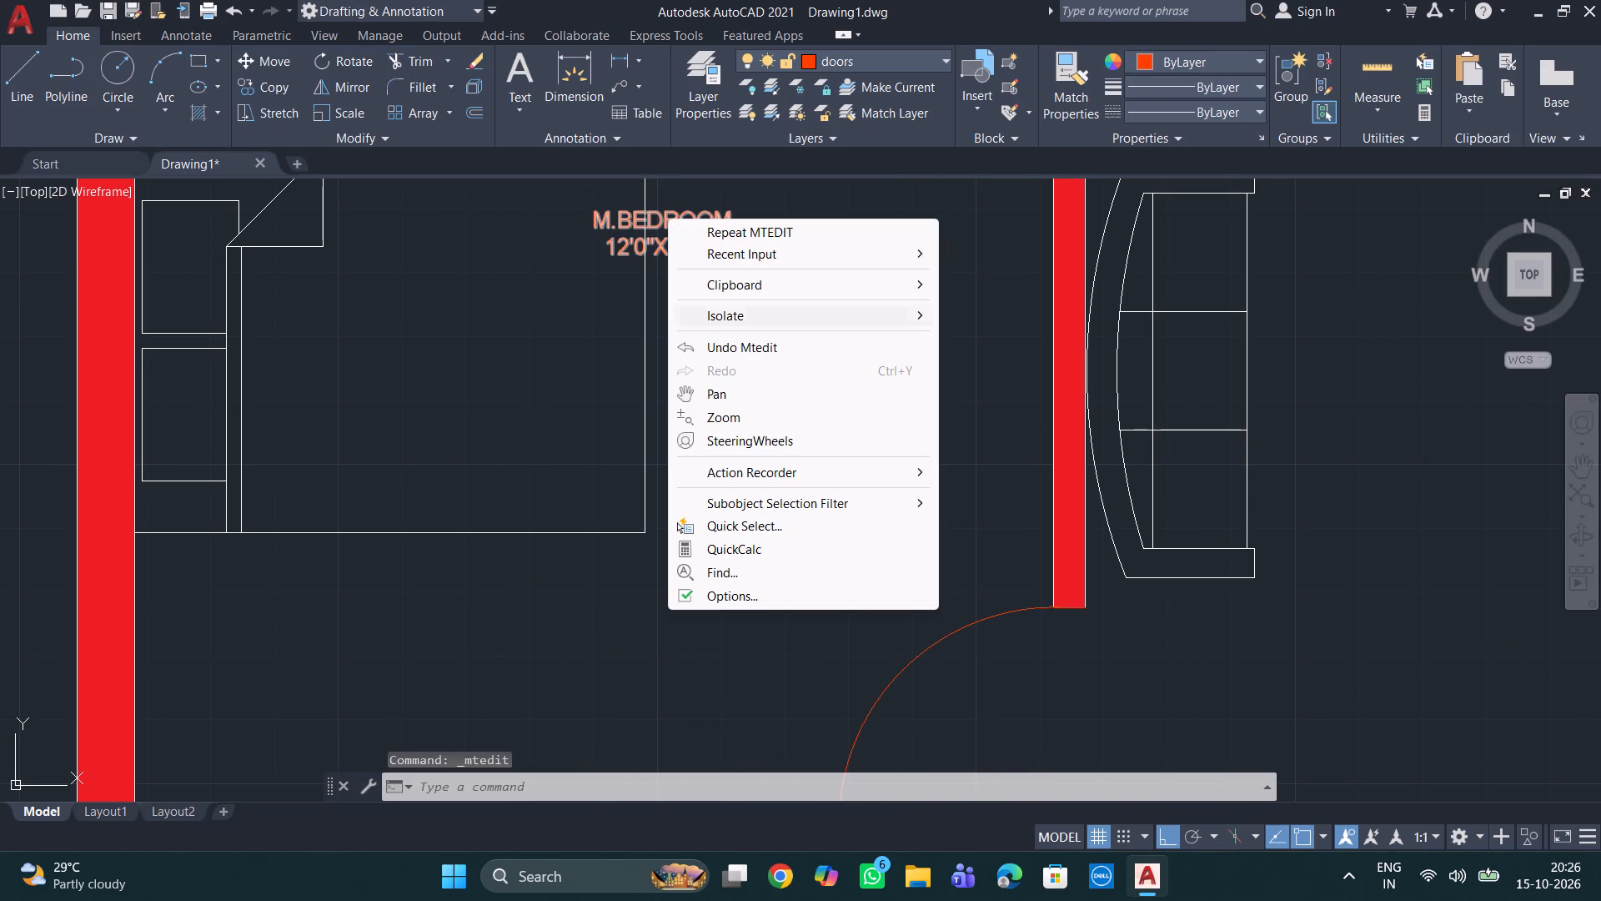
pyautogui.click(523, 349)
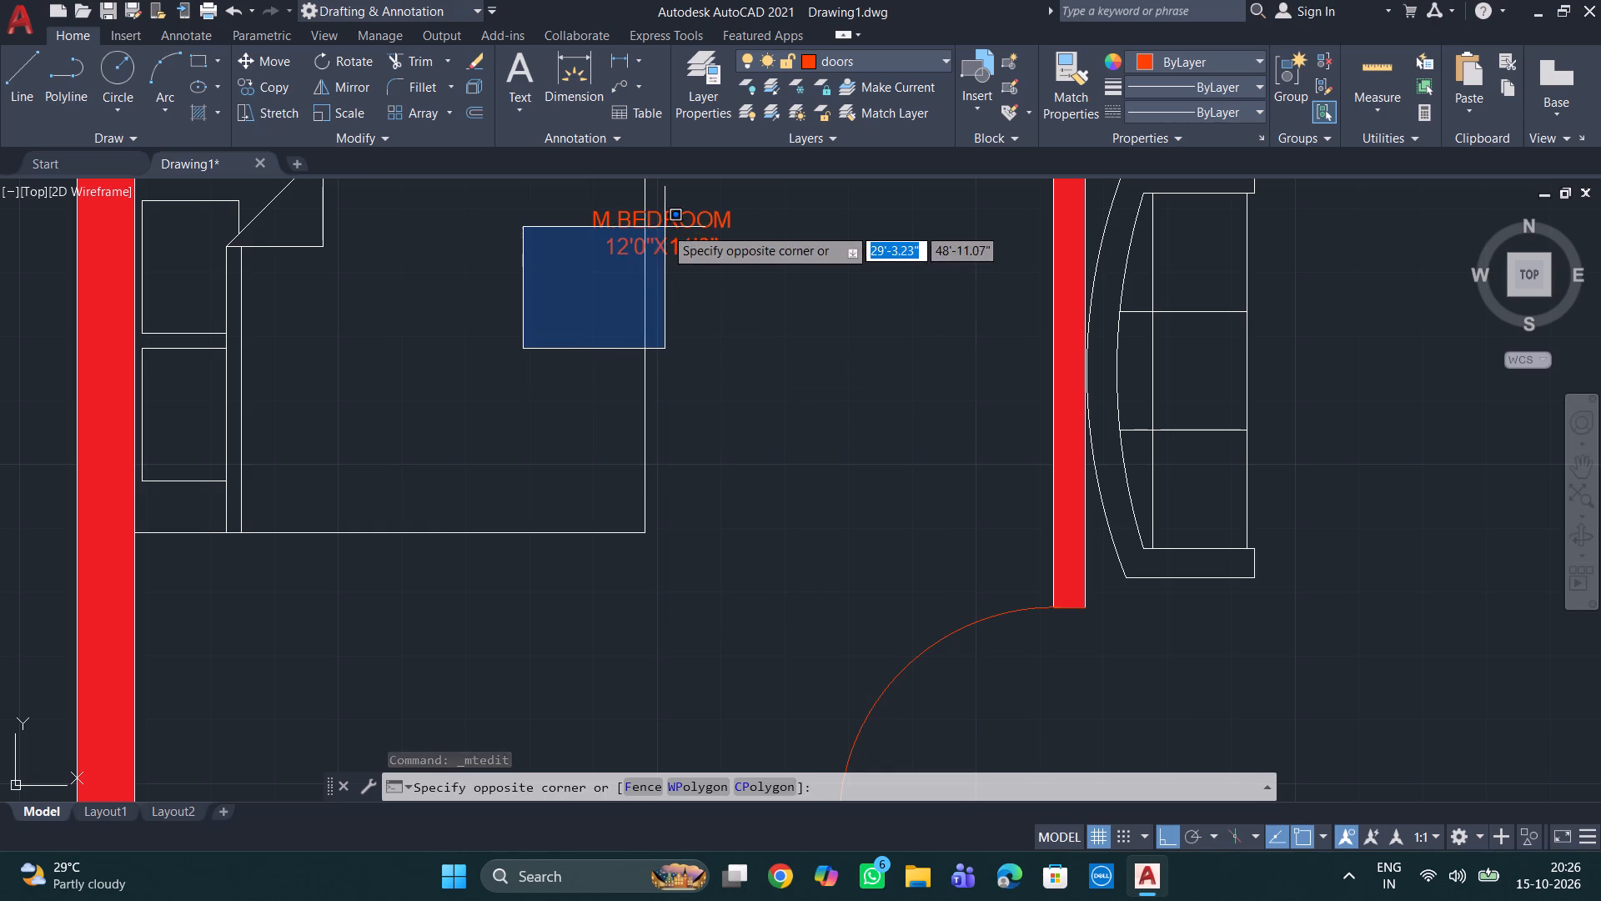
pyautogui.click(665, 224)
# Change the M.BEDROOM label's colour to Green in its properties.
pyautogui.click(665, 215)
pyautogui.rightClick(672, 225)
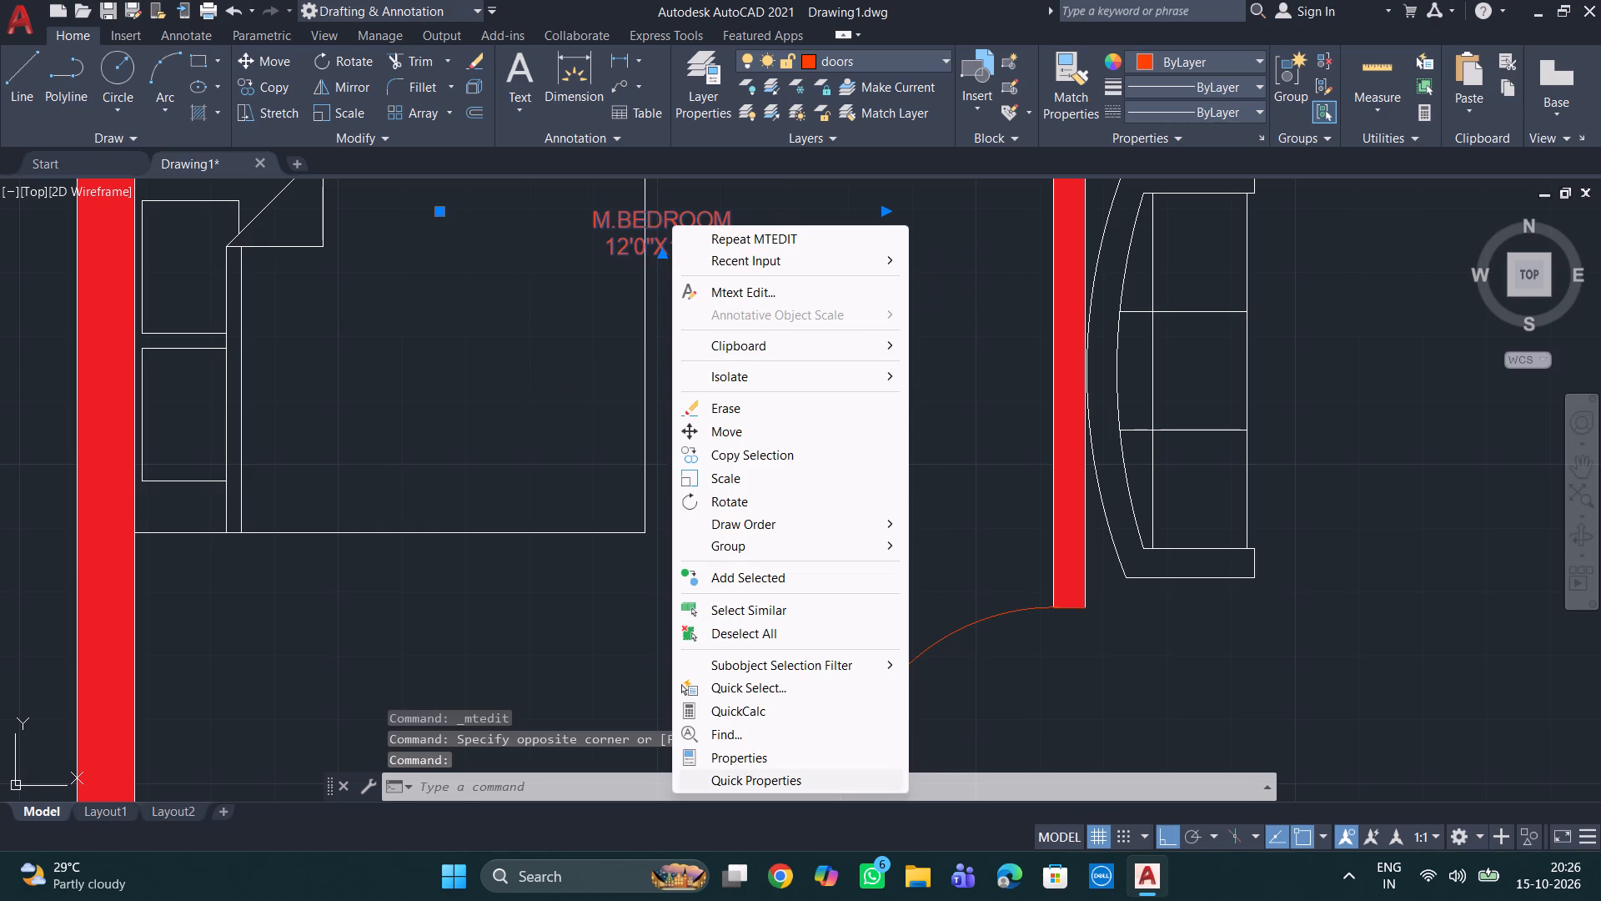
pyautogui.click(761, 759)
pyautogui.click(178, 129)
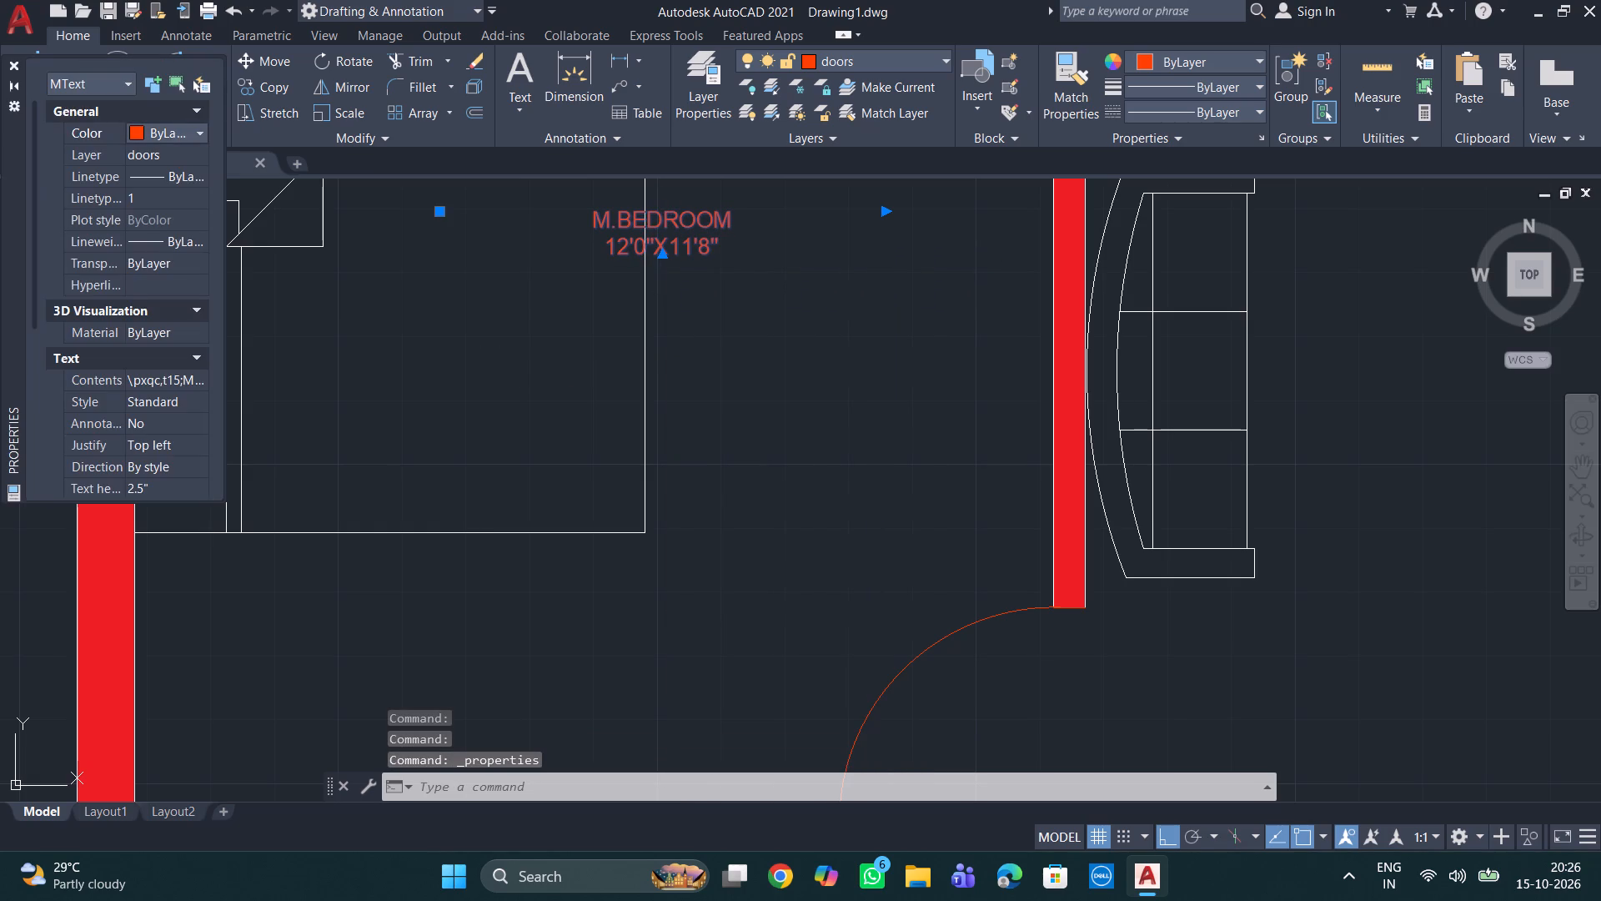
pyautogui.click(196, 130)
pyautogui.click(165, 224)
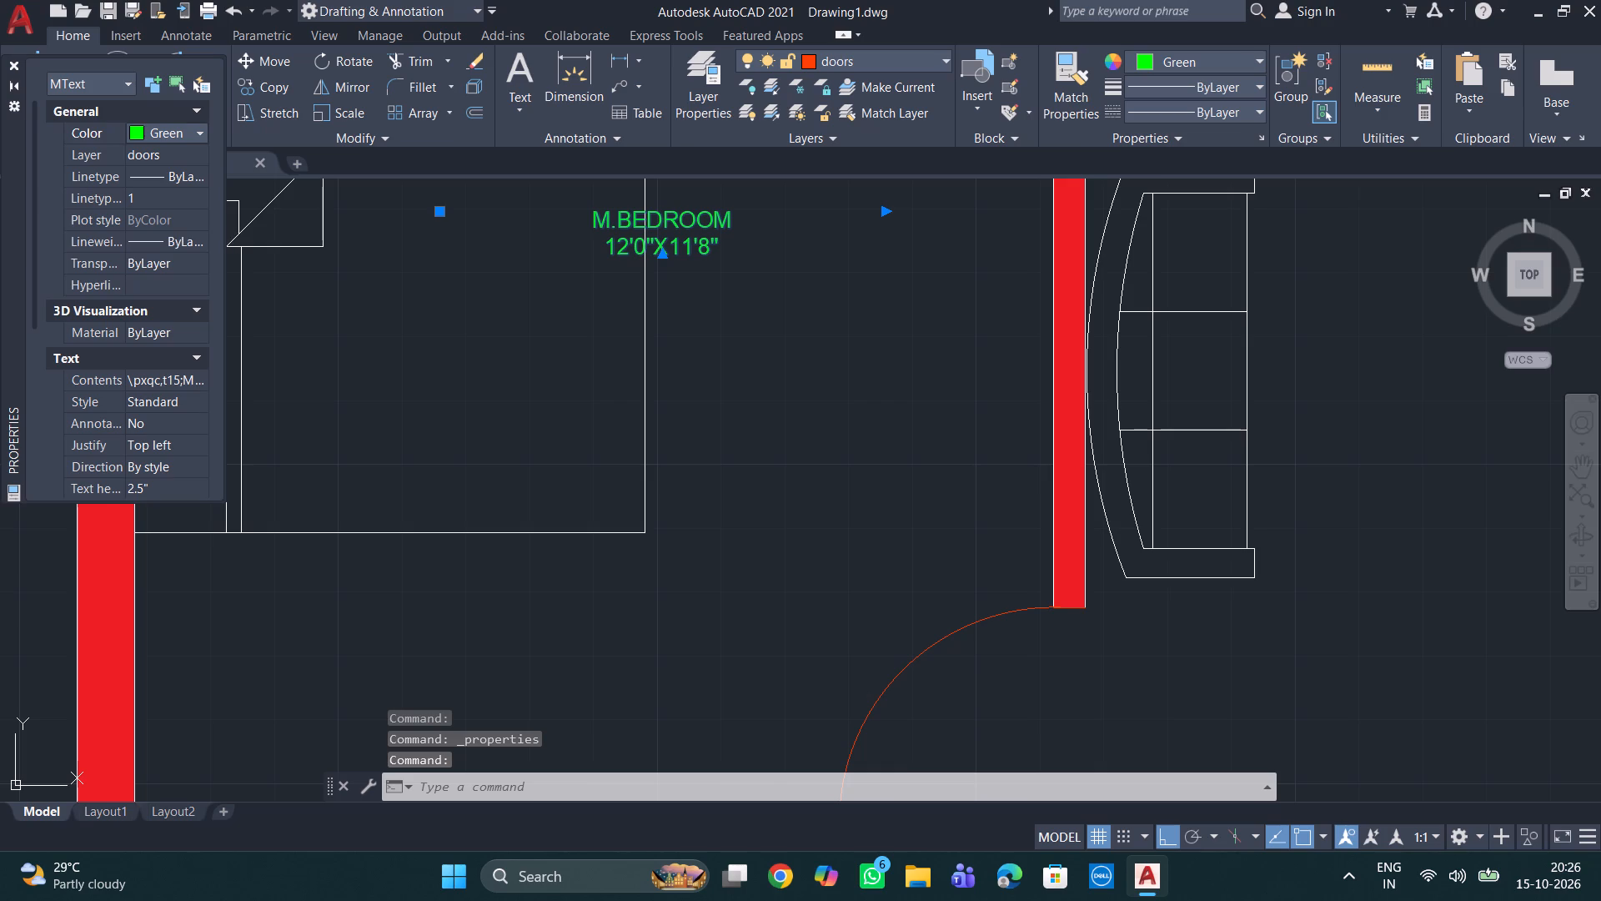
# Set the M.BEDROOM label's text height to 8" and close its properties.
pyautogui.scroll(-1, 183, 444)
pyautogui.click(168, 405)
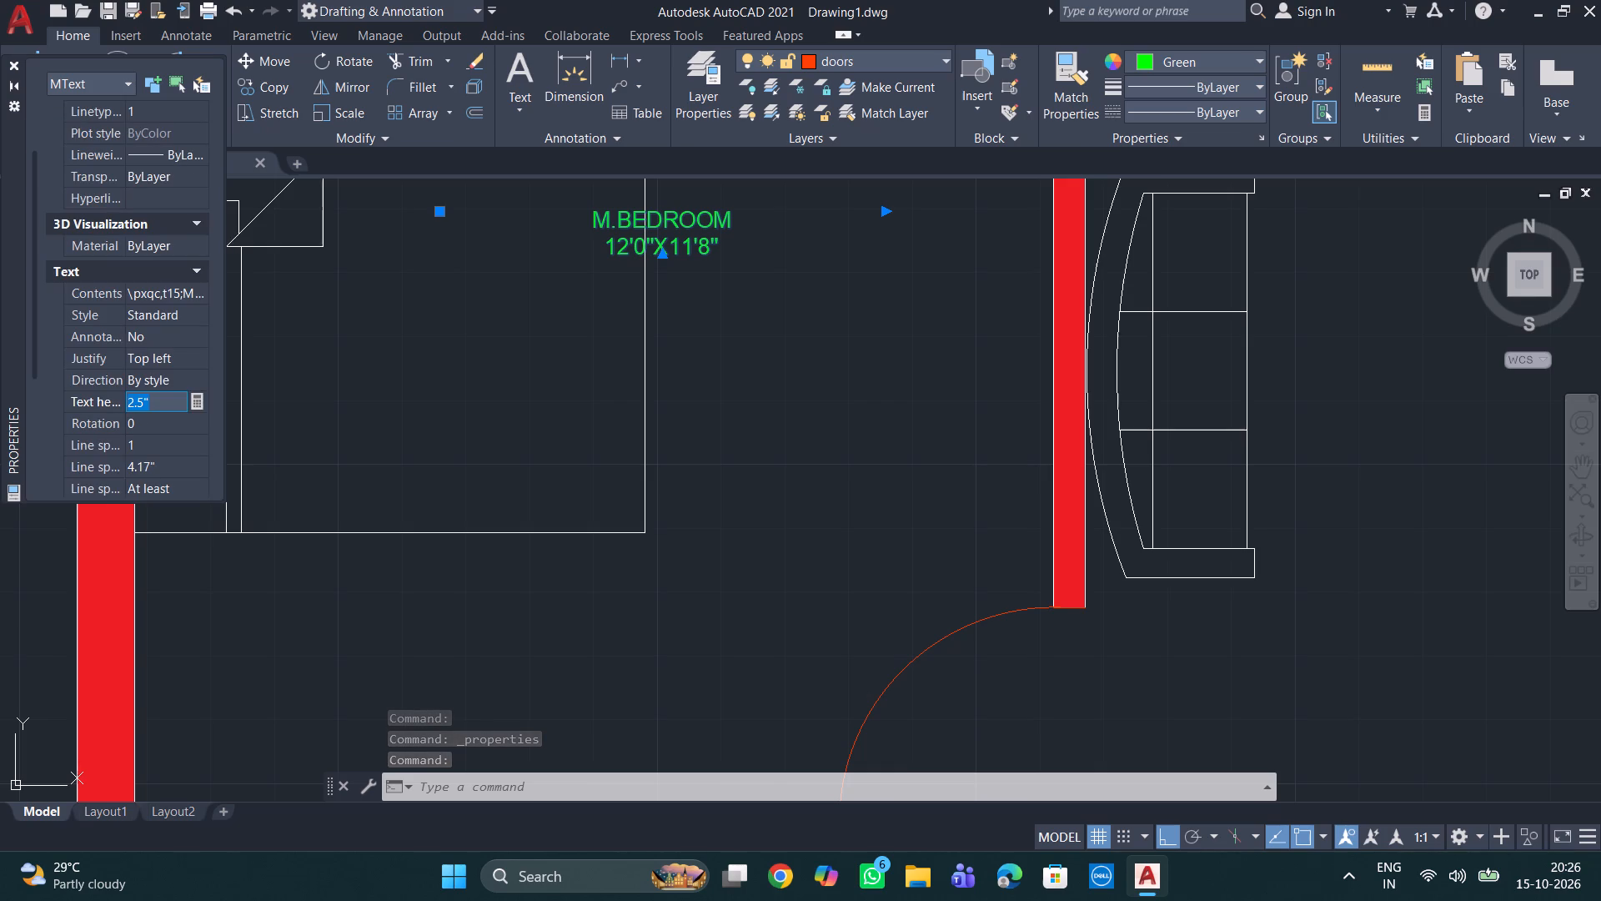
pyautogui.press('BackSpace')
pyautogui.write('8"')
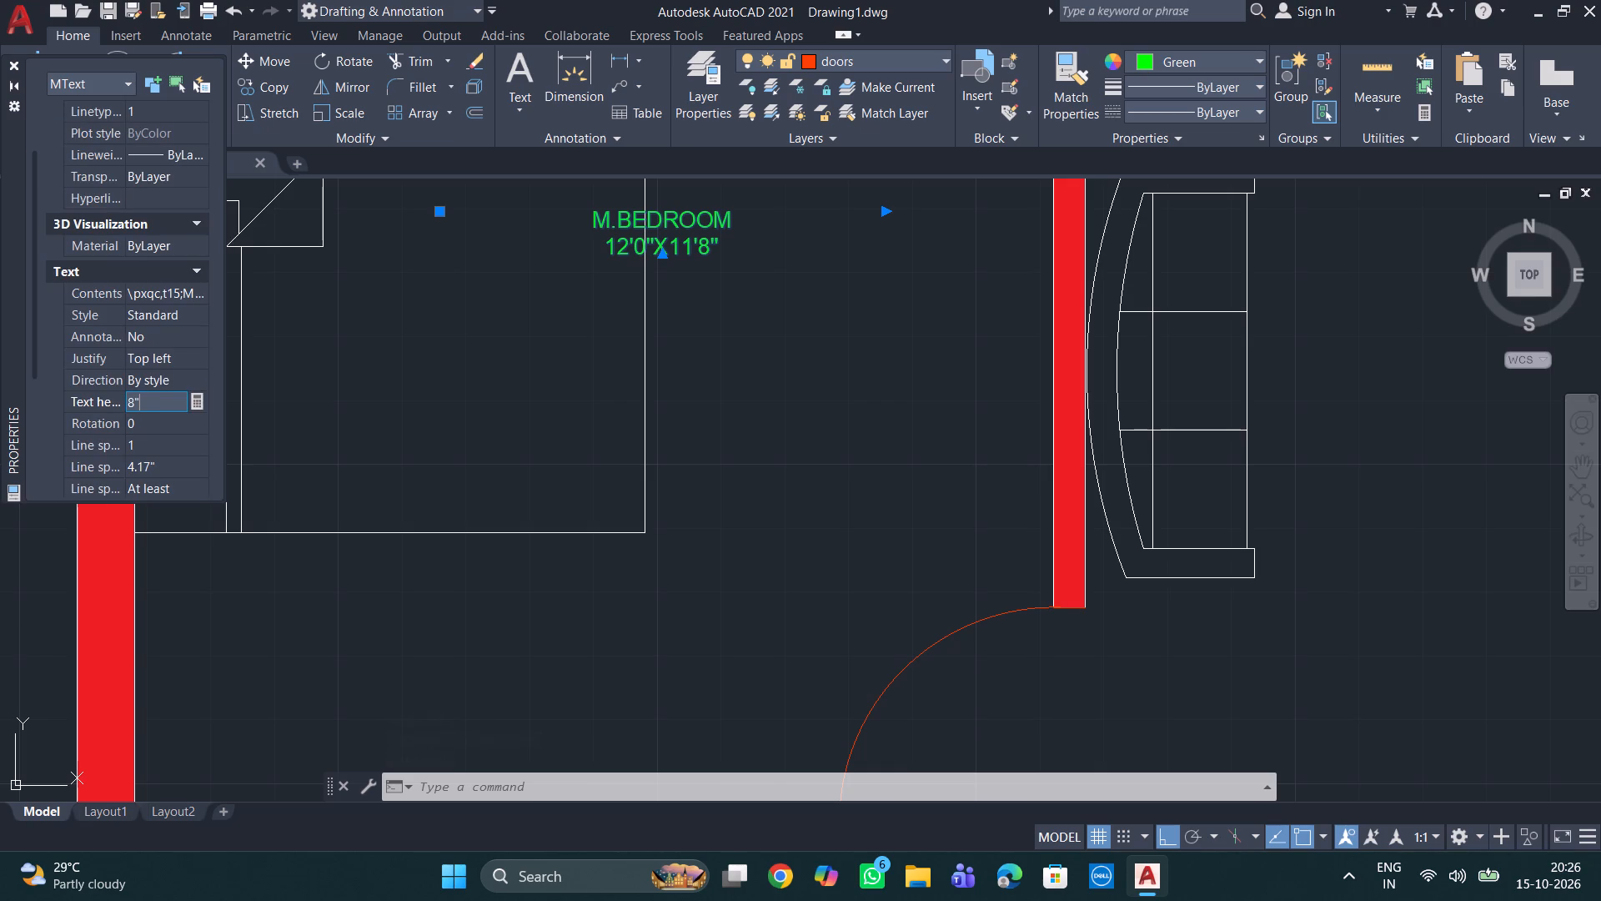
pyautogui.press('Return')
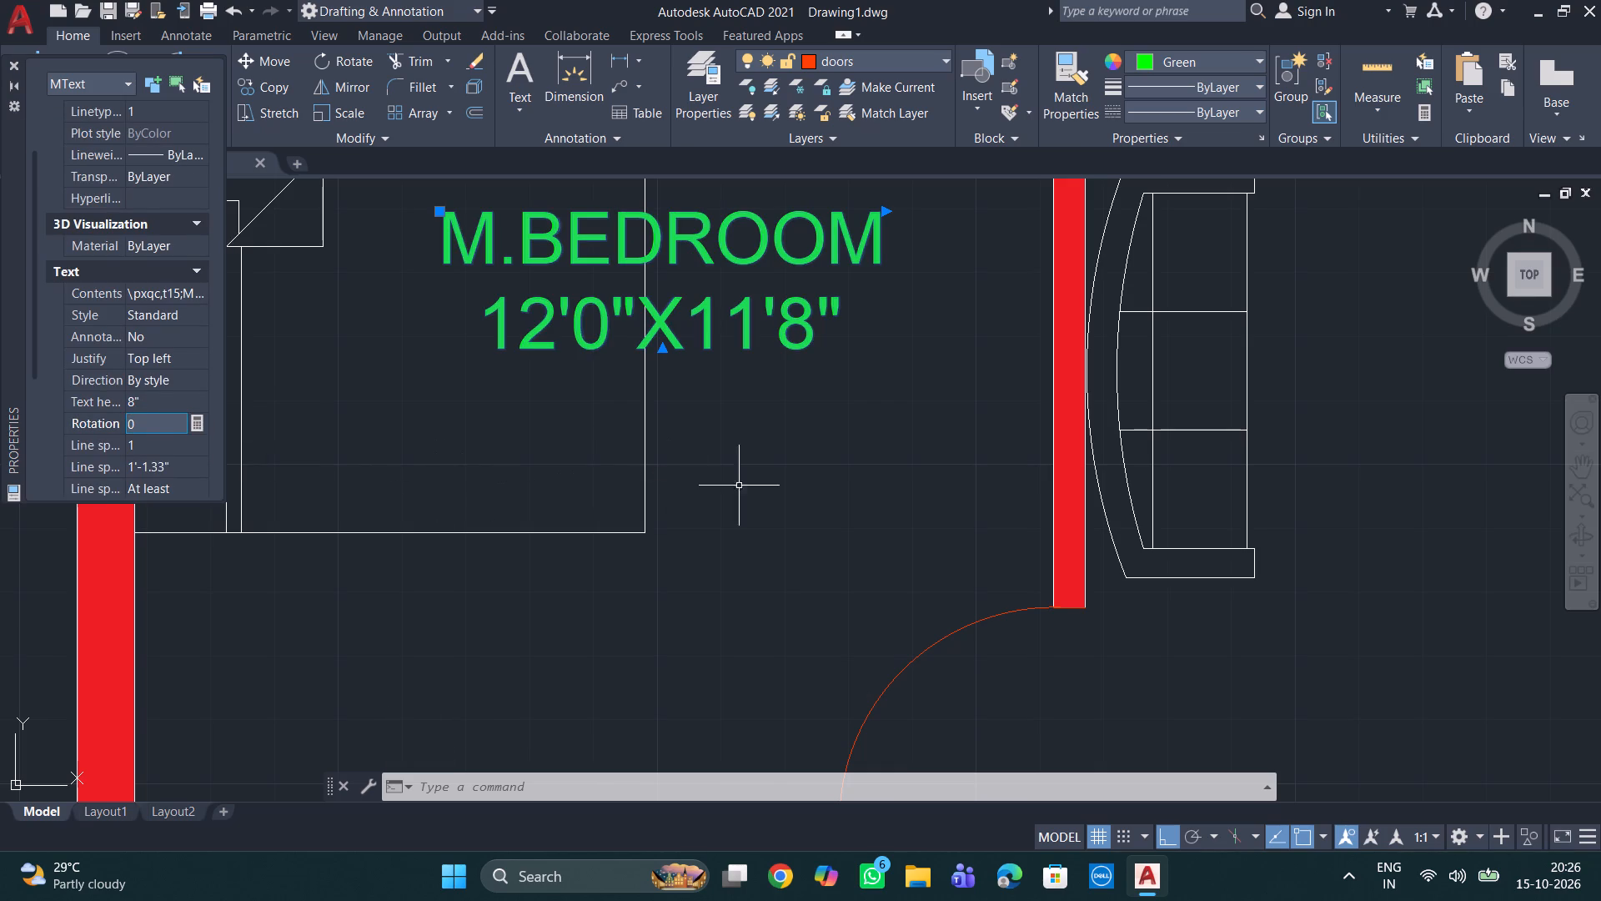
pyautogui.click(16, 67)
pyautogui.scroll(-2, 696, 360)
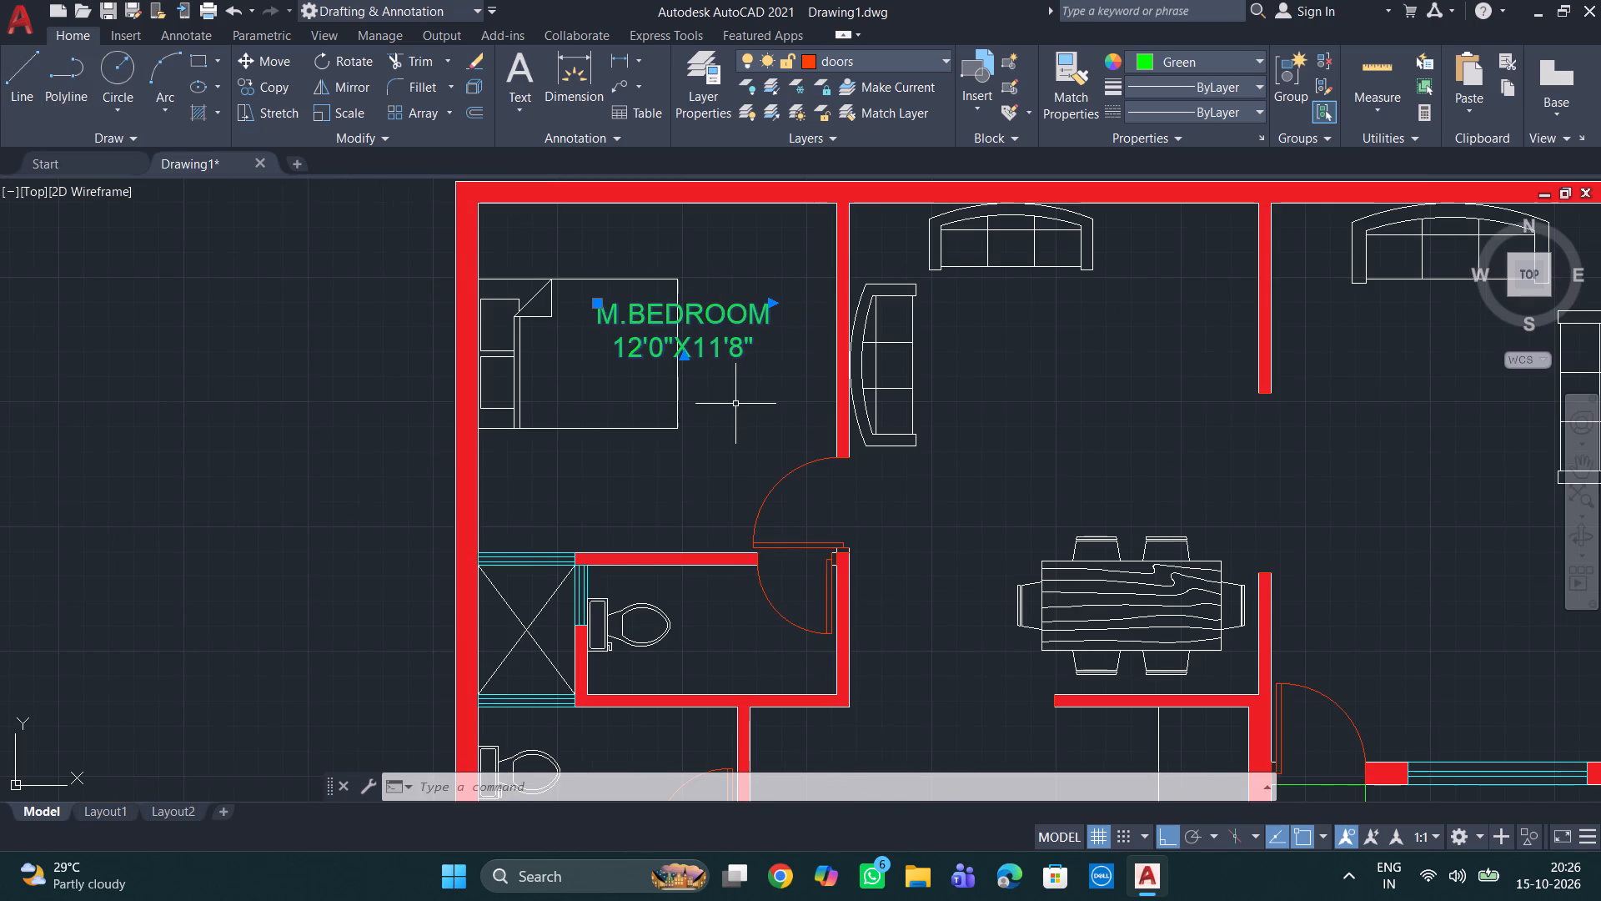
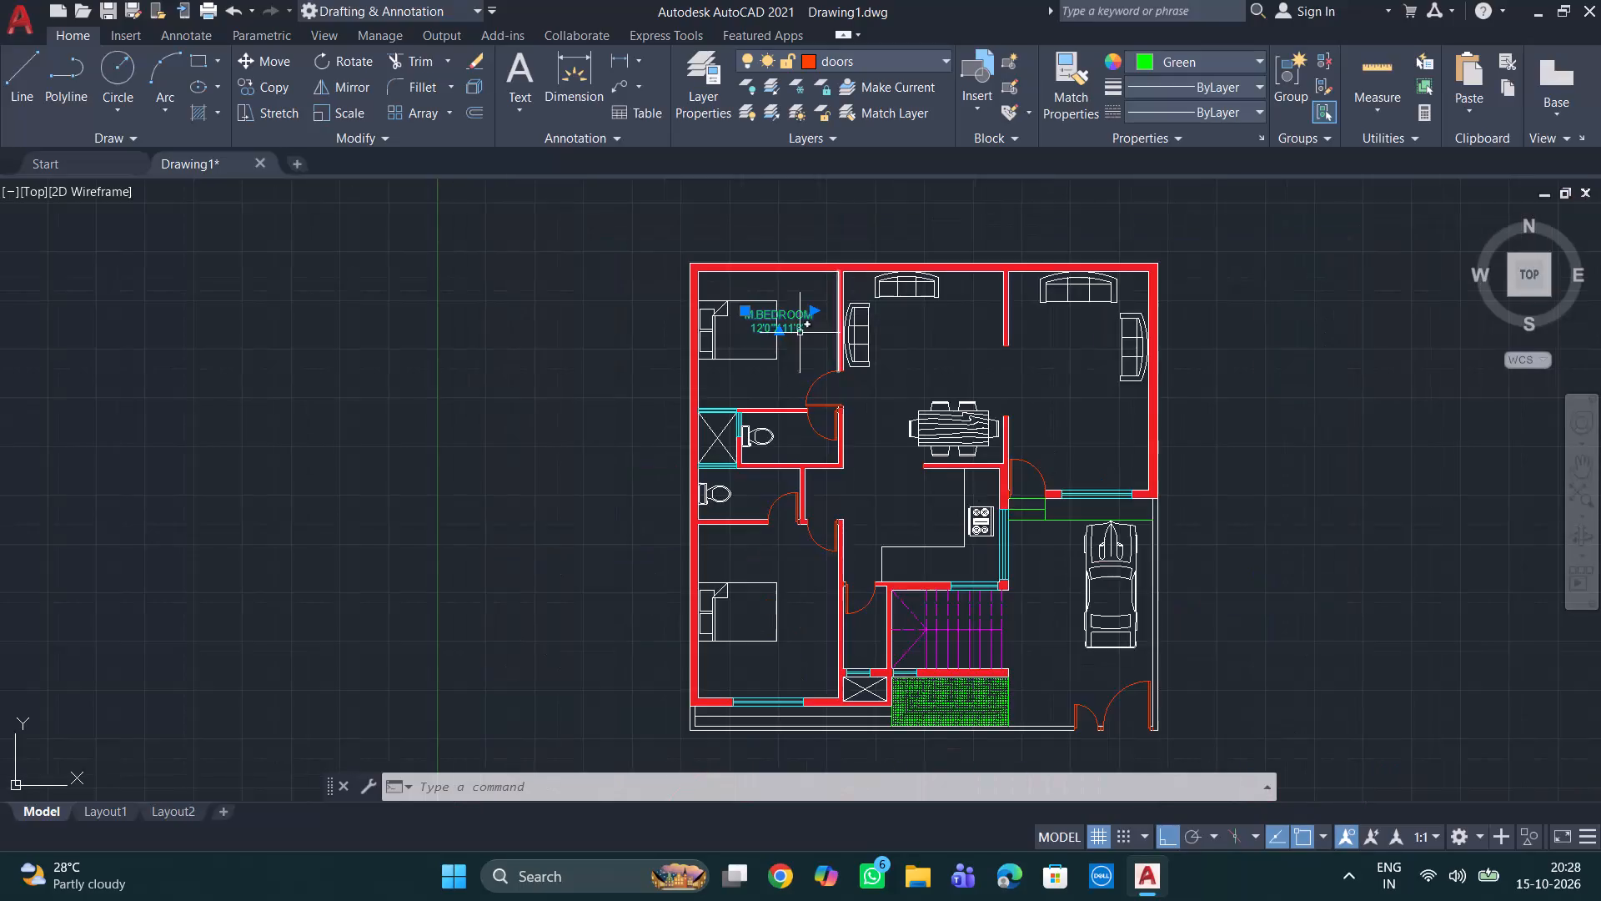
# Copy the M.BEDROOM 12'0"X11'8" label from the master bedroom into the adjoining dining hall, with Ortho turned off.
pyautogui.scroll(2, 780, 347)
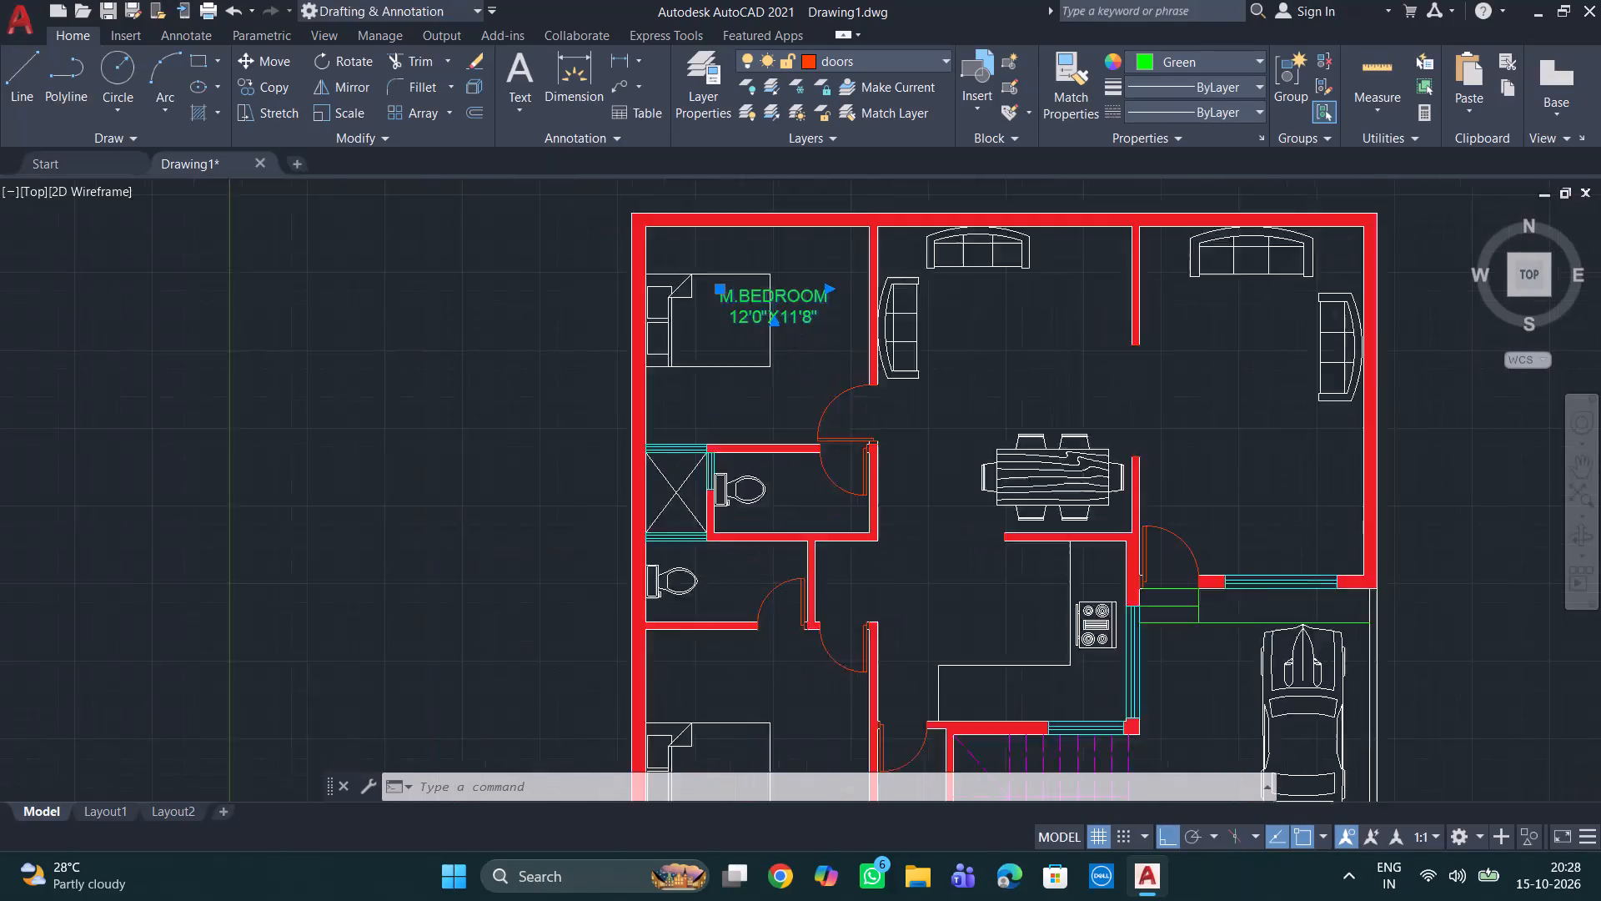
pyautogui.scroll(1, 780, 347)
pyautogui.moveTo(764, 219); pyautogui.dragTo(775, 282, button='middle')
pyautogui.scroll(-2, 775, 282)
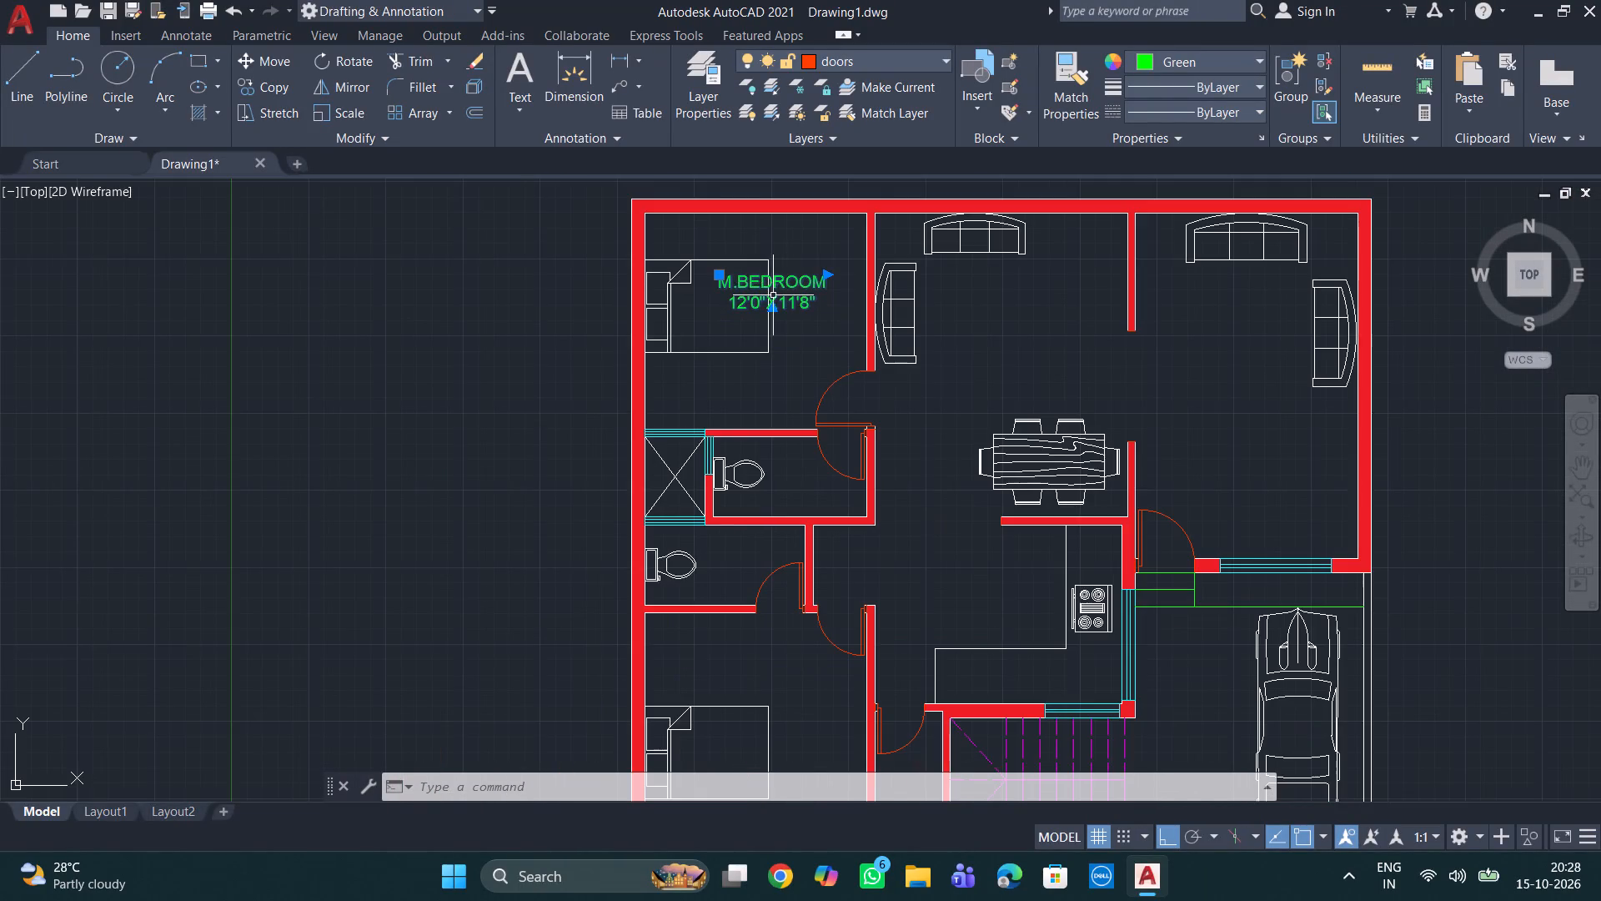
pyautogui.scroll(1, 773, 295)
pyautogui.press('c')
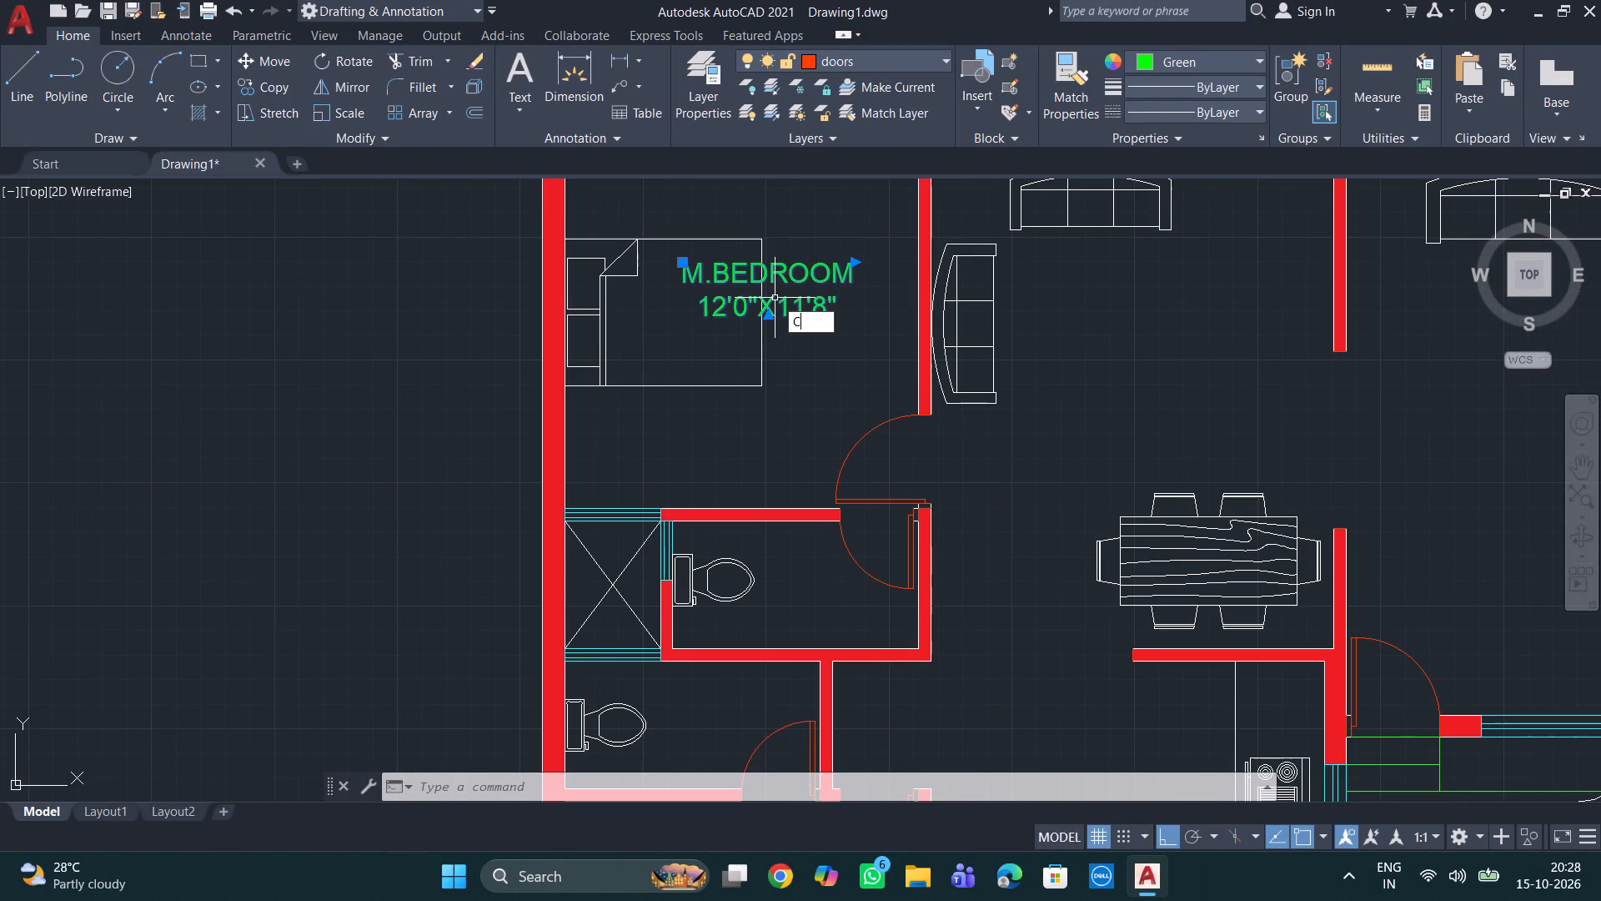
pyautogui.press('o')
pyautogui.press('Return')
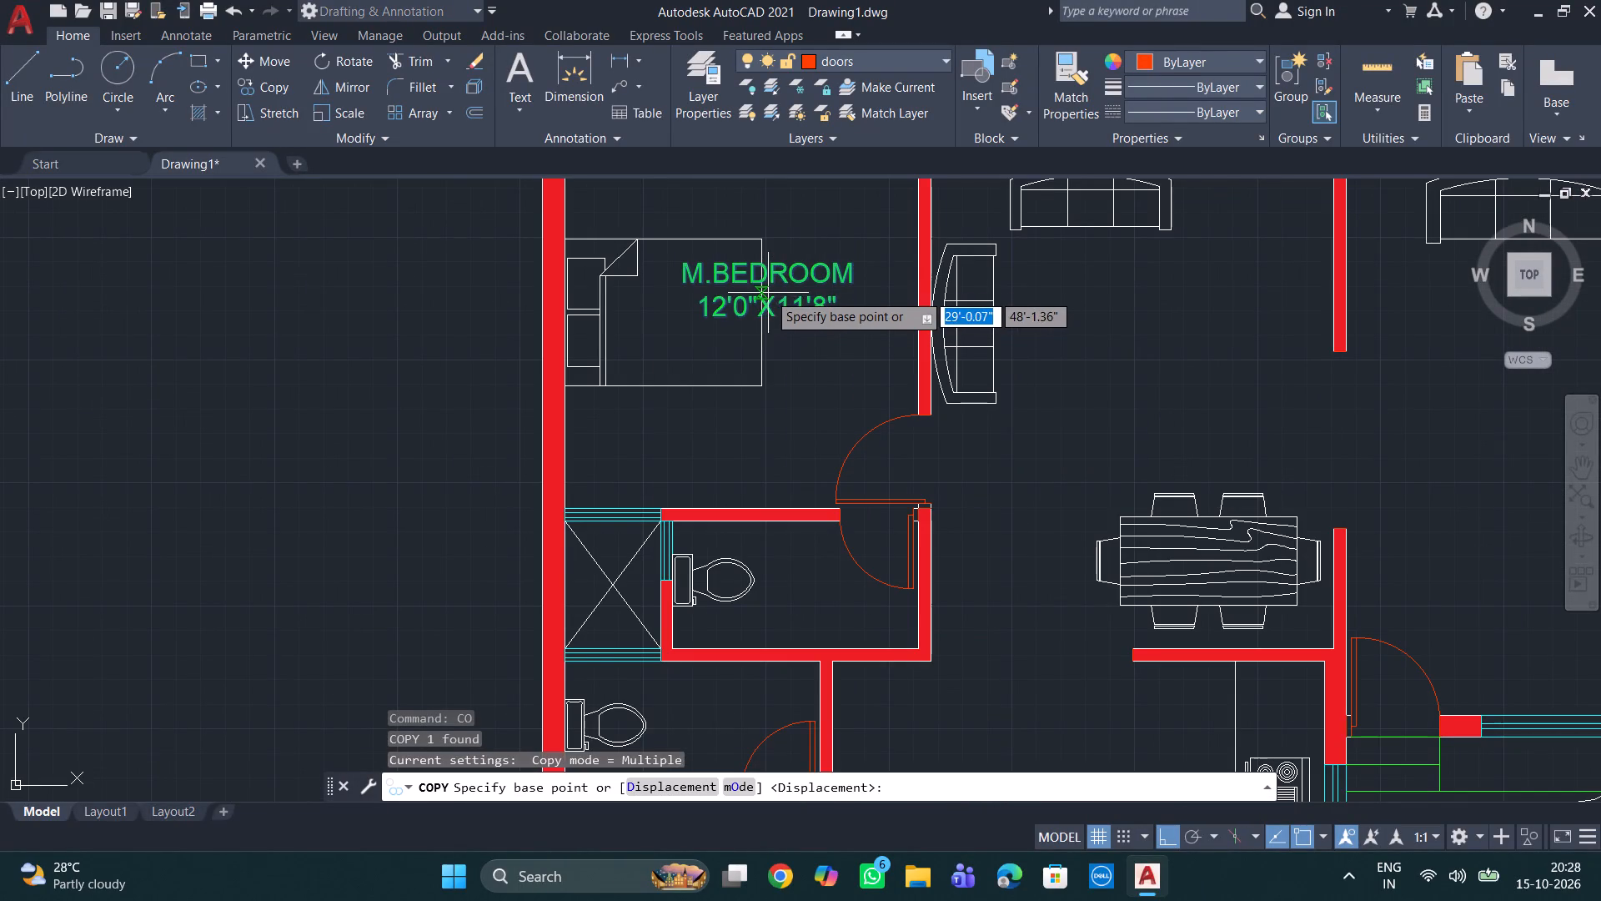
pyautogui.click(770, 279)
pyautogui.scroll(-2, 1175, 387)
pyautogui.scroll(2, 1174, 387)
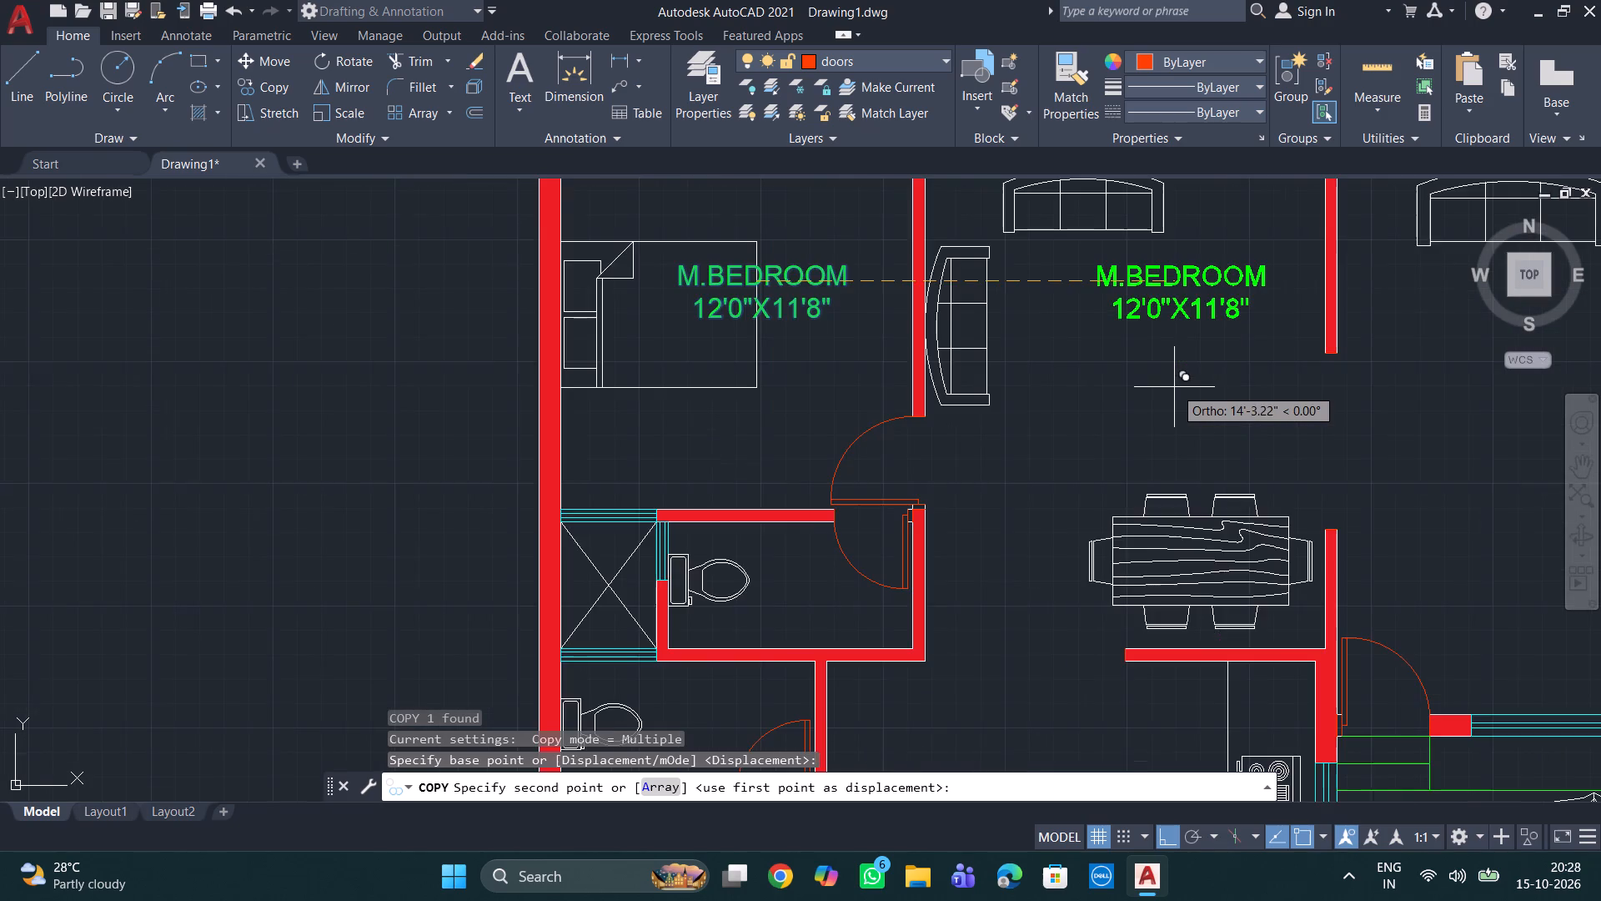
pyautogui.scroll(-1, 1171, 390)
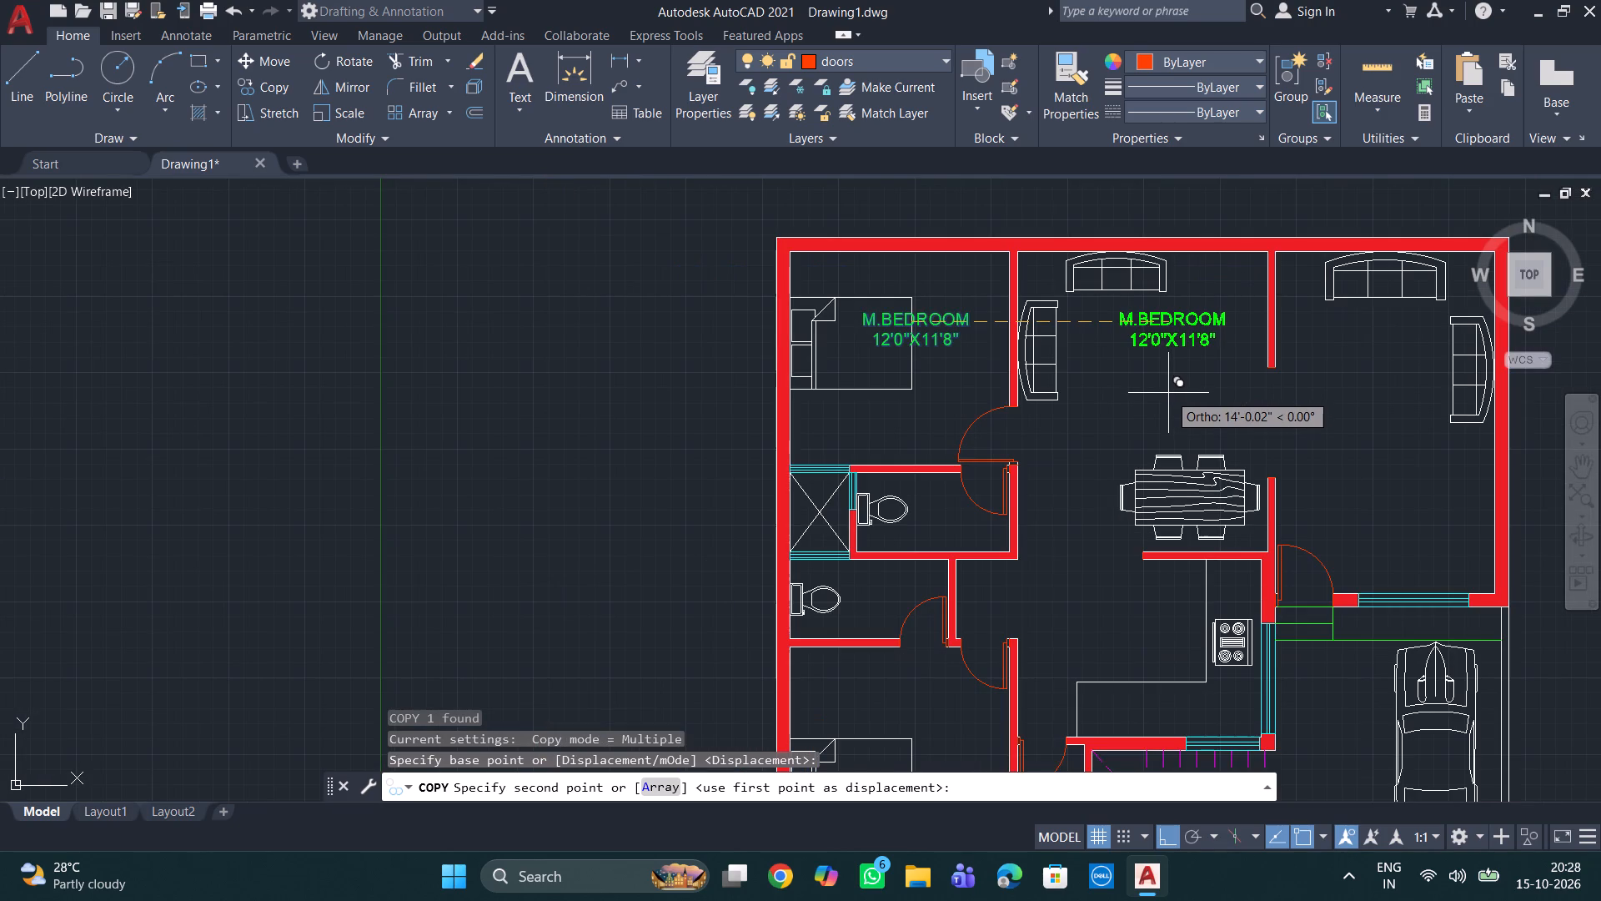
pyautogui.press('F8')
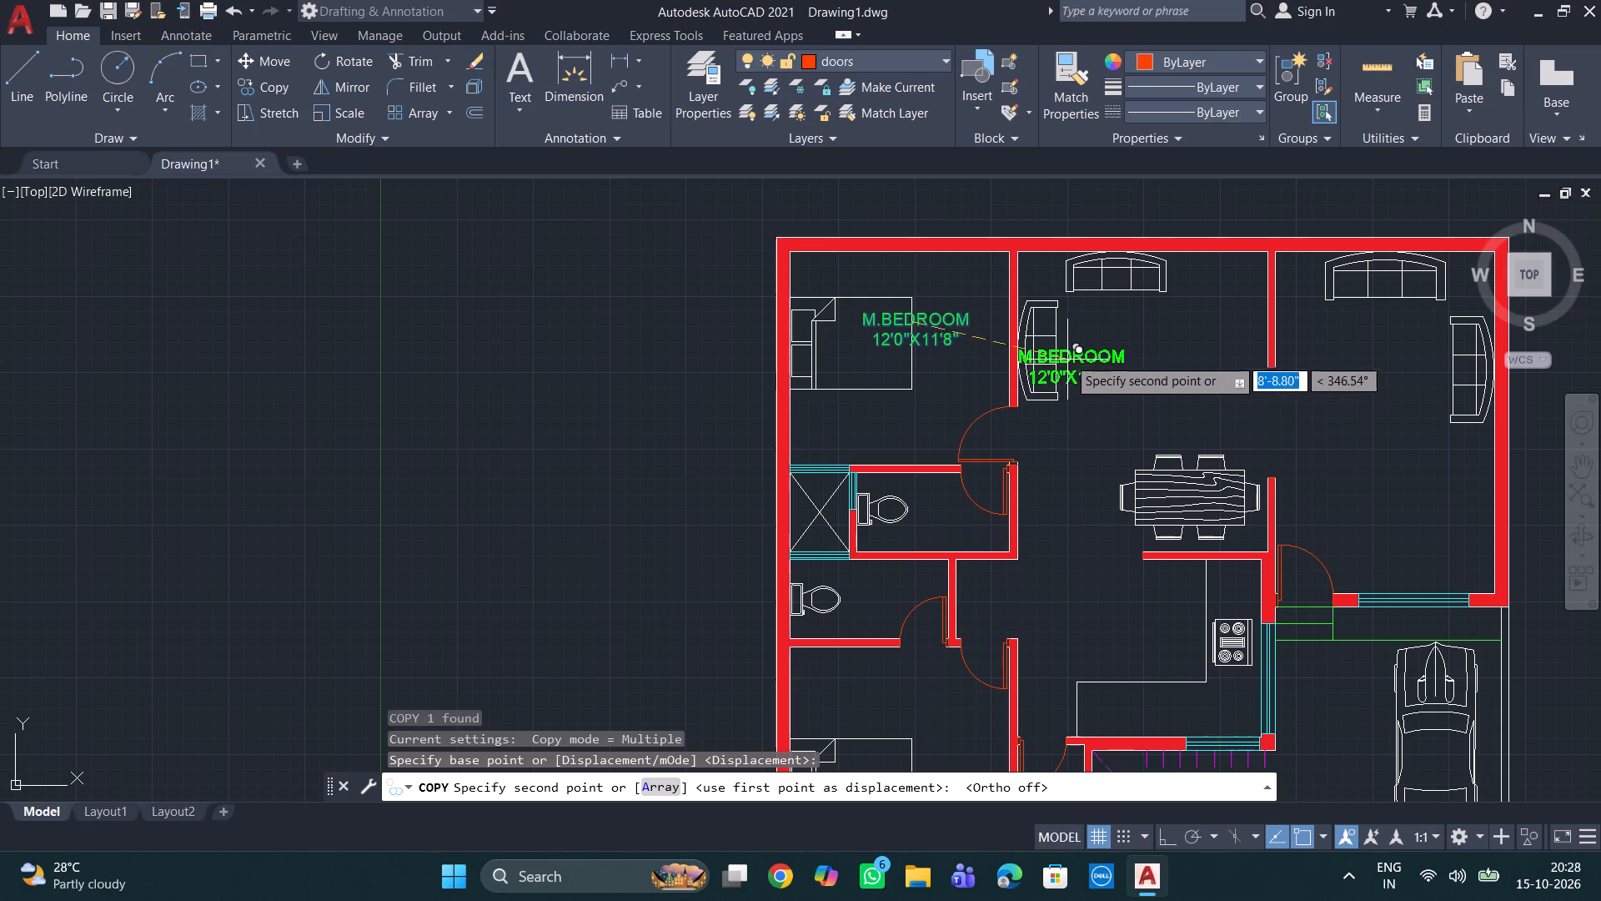
pyautogui.scroll(1, 1152, 346)
pyautogui.click(1140, 360)
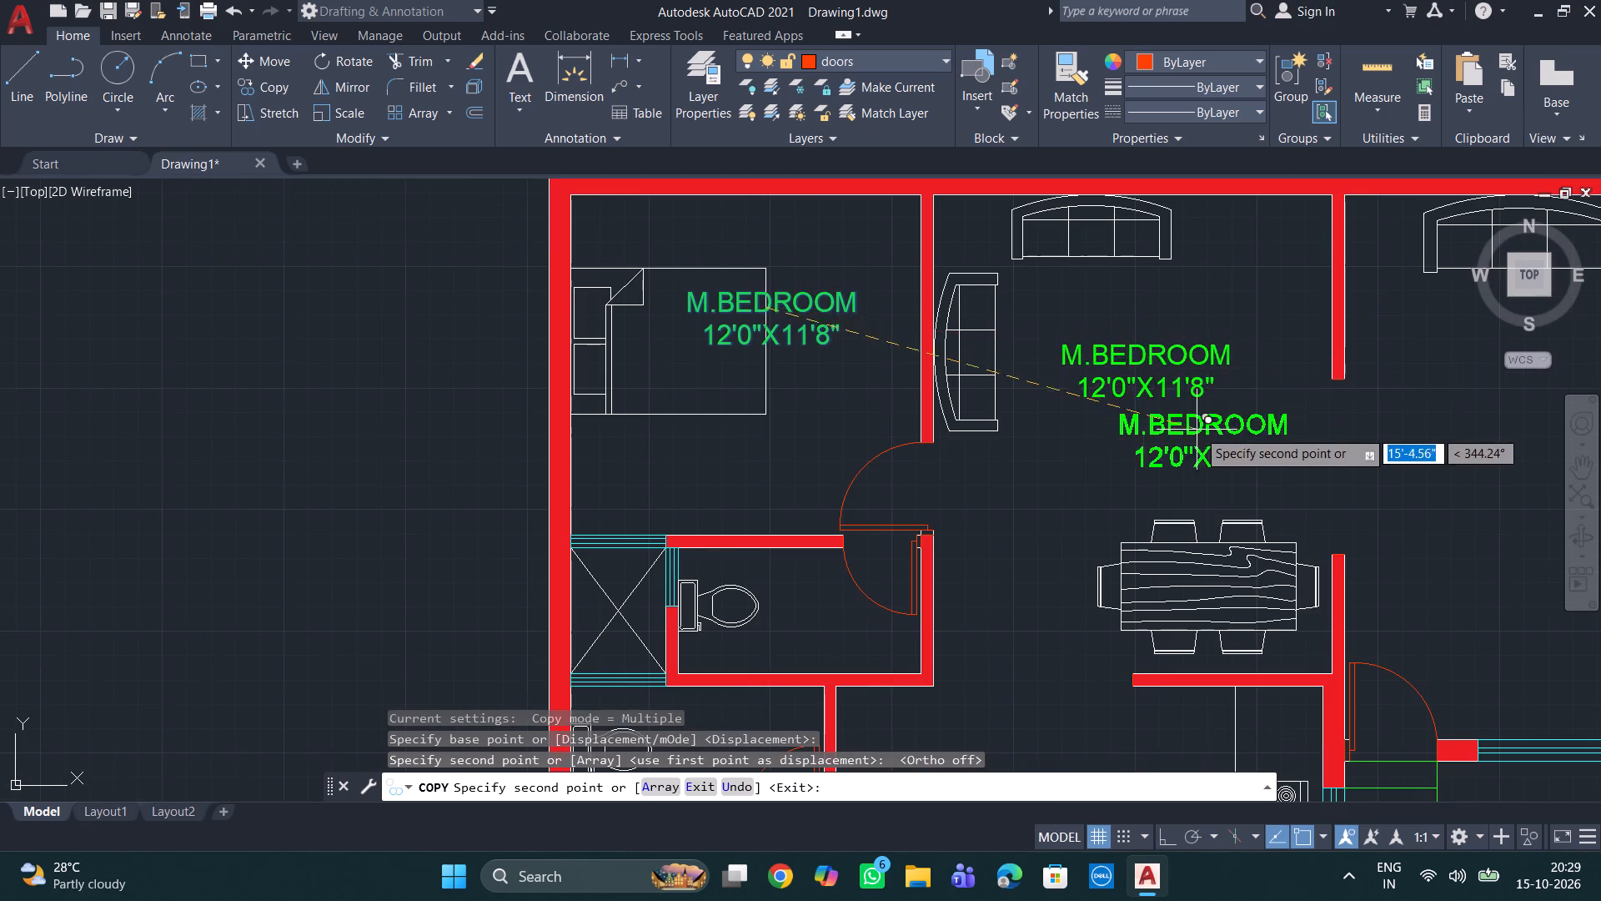
# Place further copies of the label in the two-sofa room east of the dining hall and in the car parking area beside the stairs.
pyautogui.scroll(-2, 1199, 434)
pyautogui.moveTo(1197, 431); pyautogui.dragTo(1036, 424, button='middle')
pyautogui.scroll(2, 1129, 432)
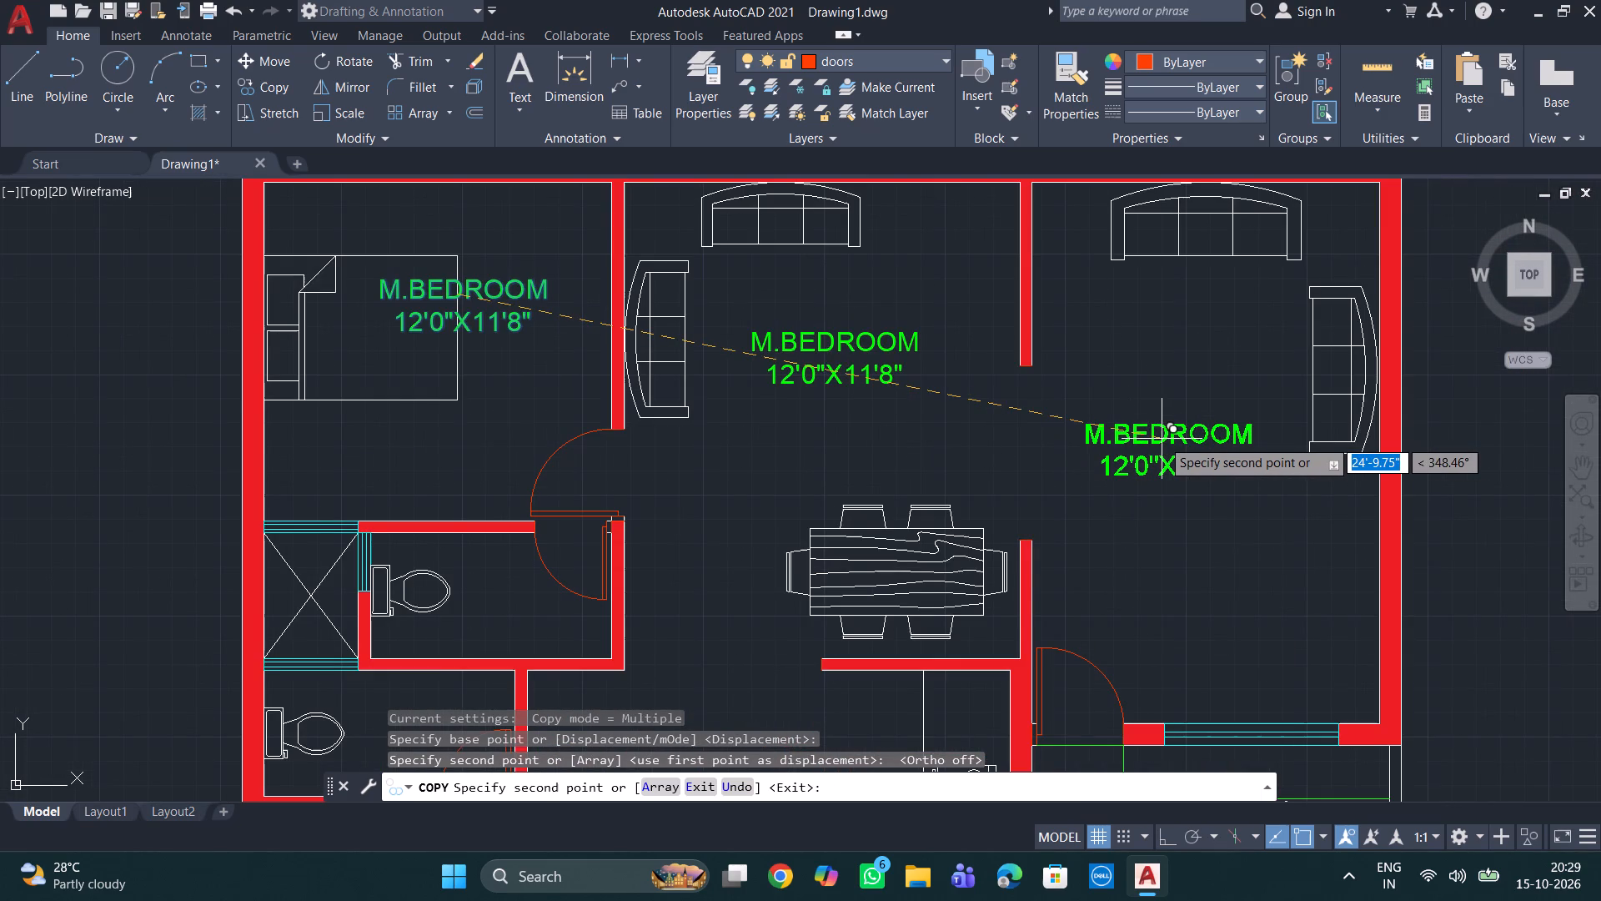
pyautogui.click(1192, 451)
pyautogui.scroll(-1, 1193, 452)
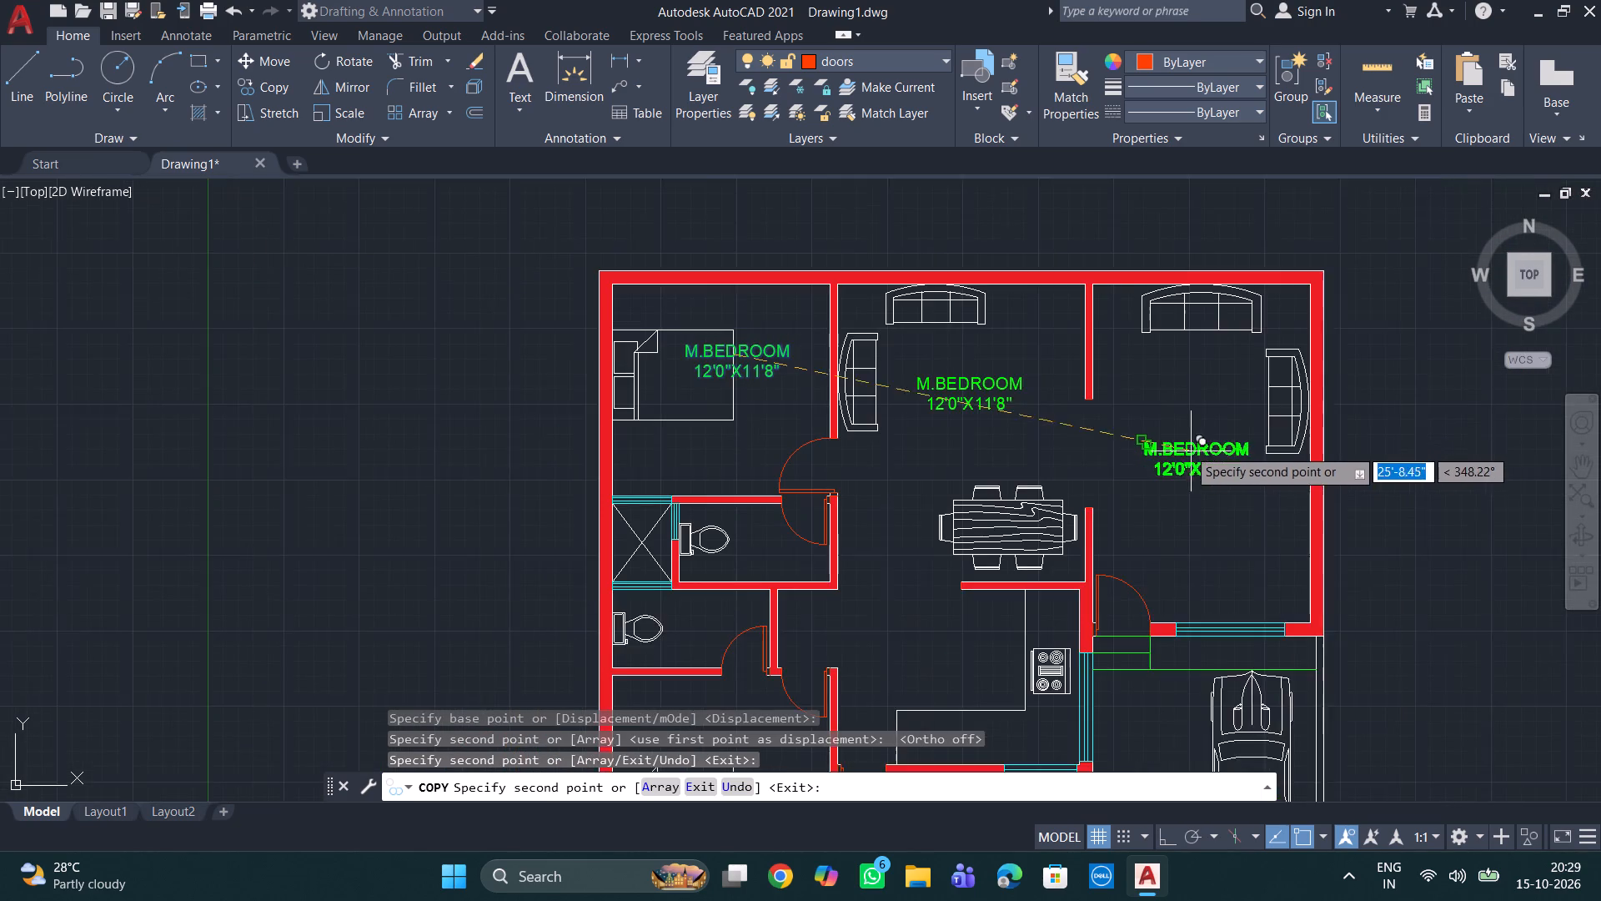
pyautogui.moveTo(1171, 417); pyautogui.dragTo(1123, 318, button='middle')
pyautogui.moveTo(1176, 511); pyautogui.dragTo(1104, 353, button='middle')
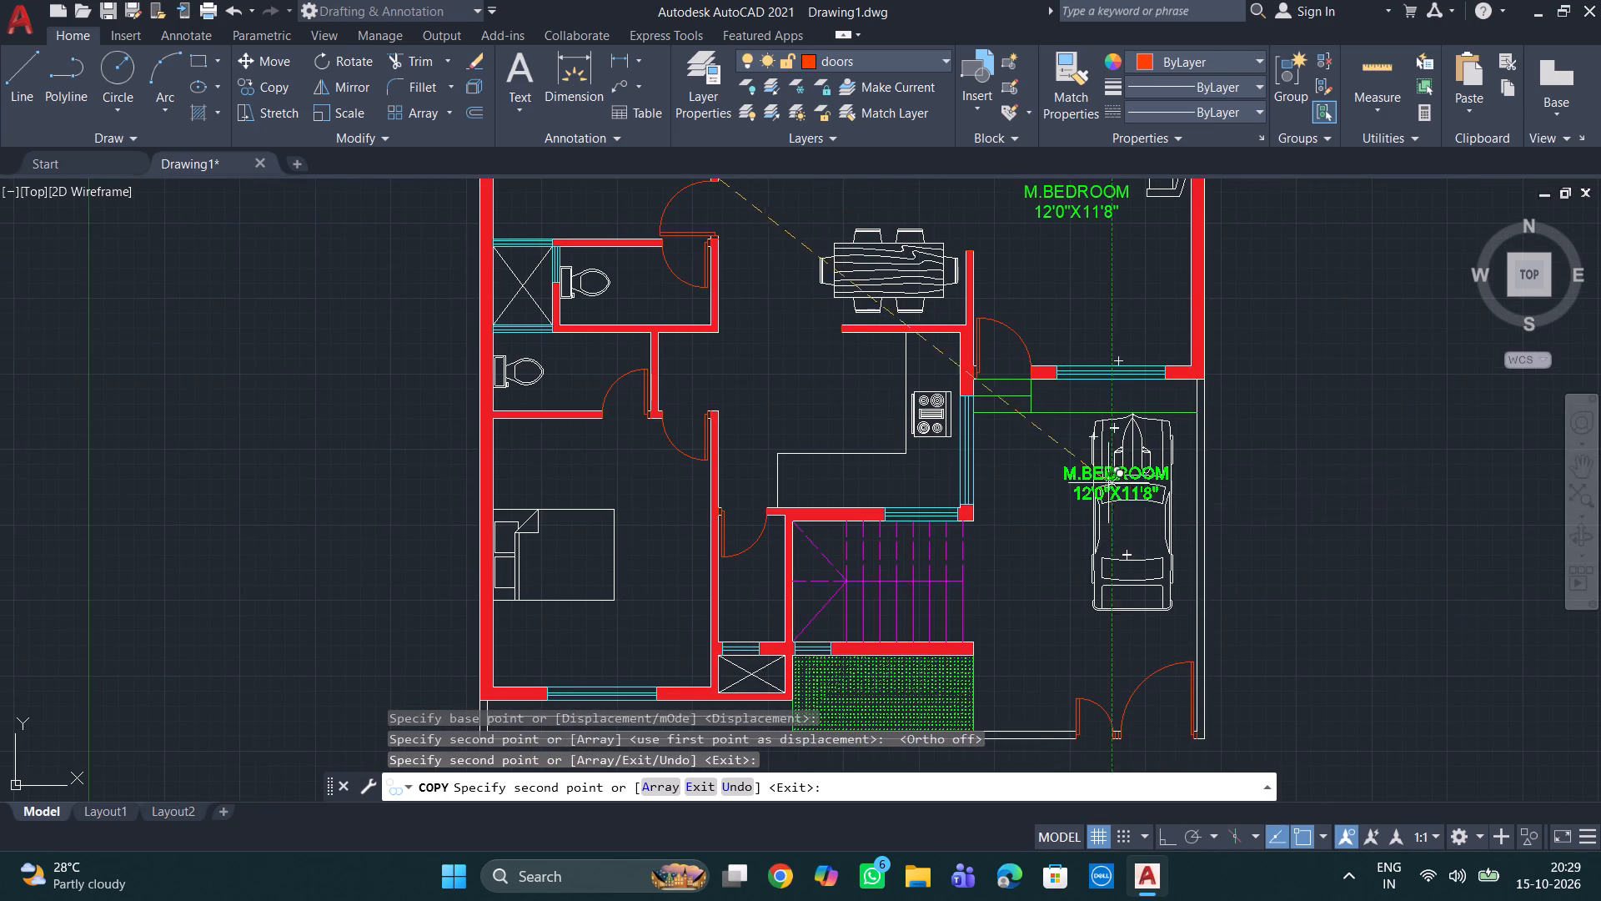
pyautogui.scroll(1, 1039, 622)
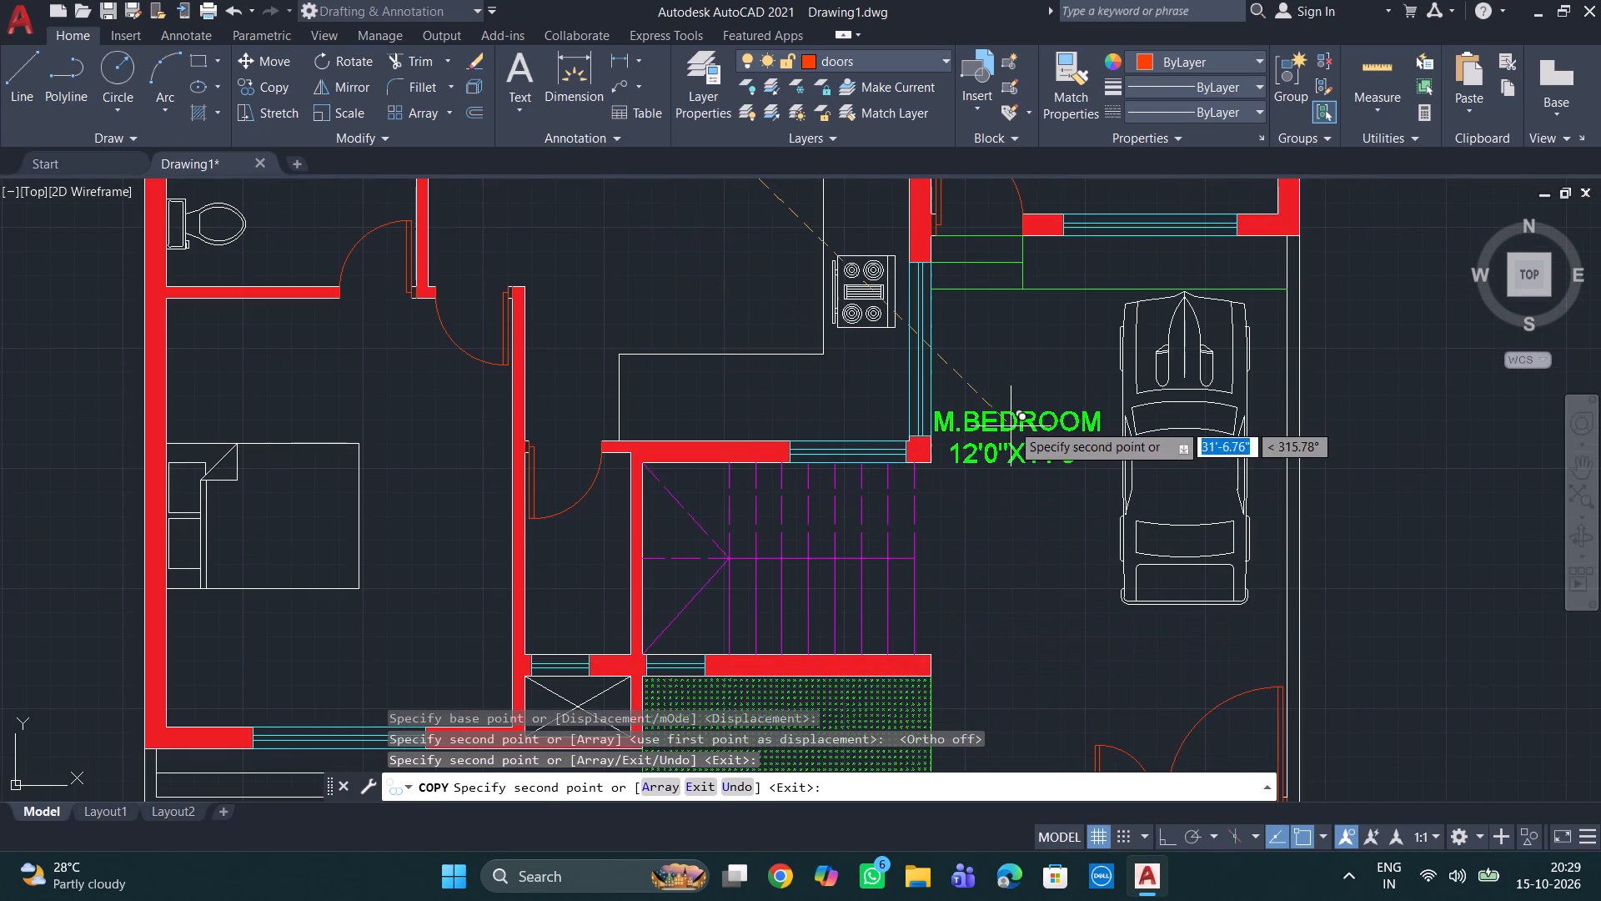
pyautogui.moveTo(1025, 497); pyautogui.dragTo(1031, 369, button='middle')
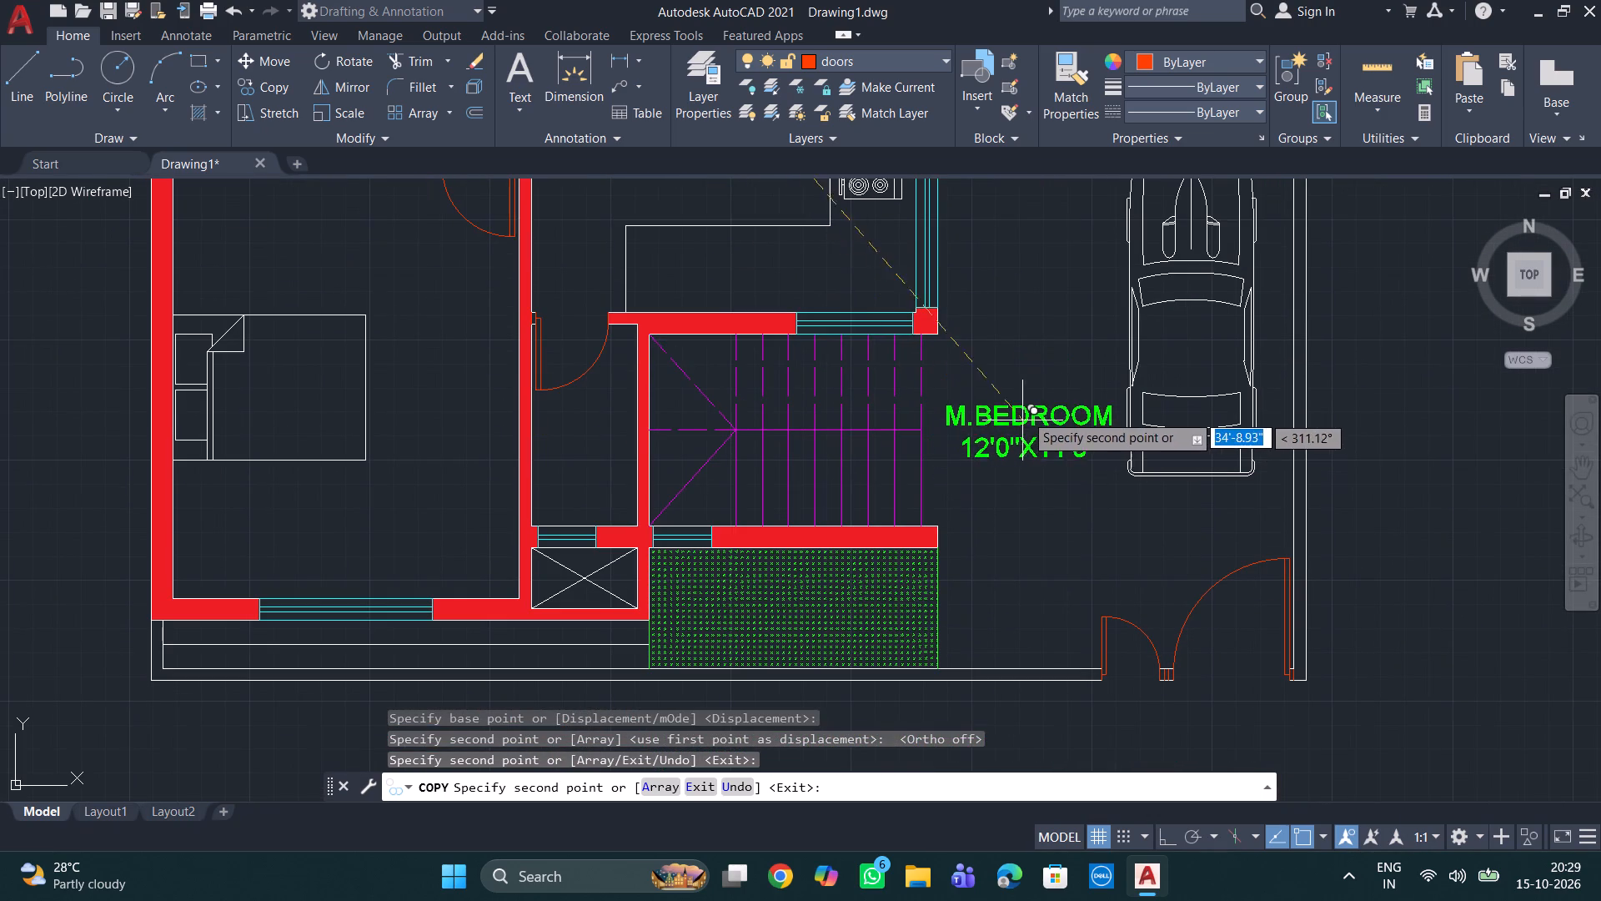
pyautogui.click(1027, 295)
# Place copies of the label in the lower bedroom, both toilets and the kitchen, finishing the copy.
pyautogui.scroll(-3, 985, 398)
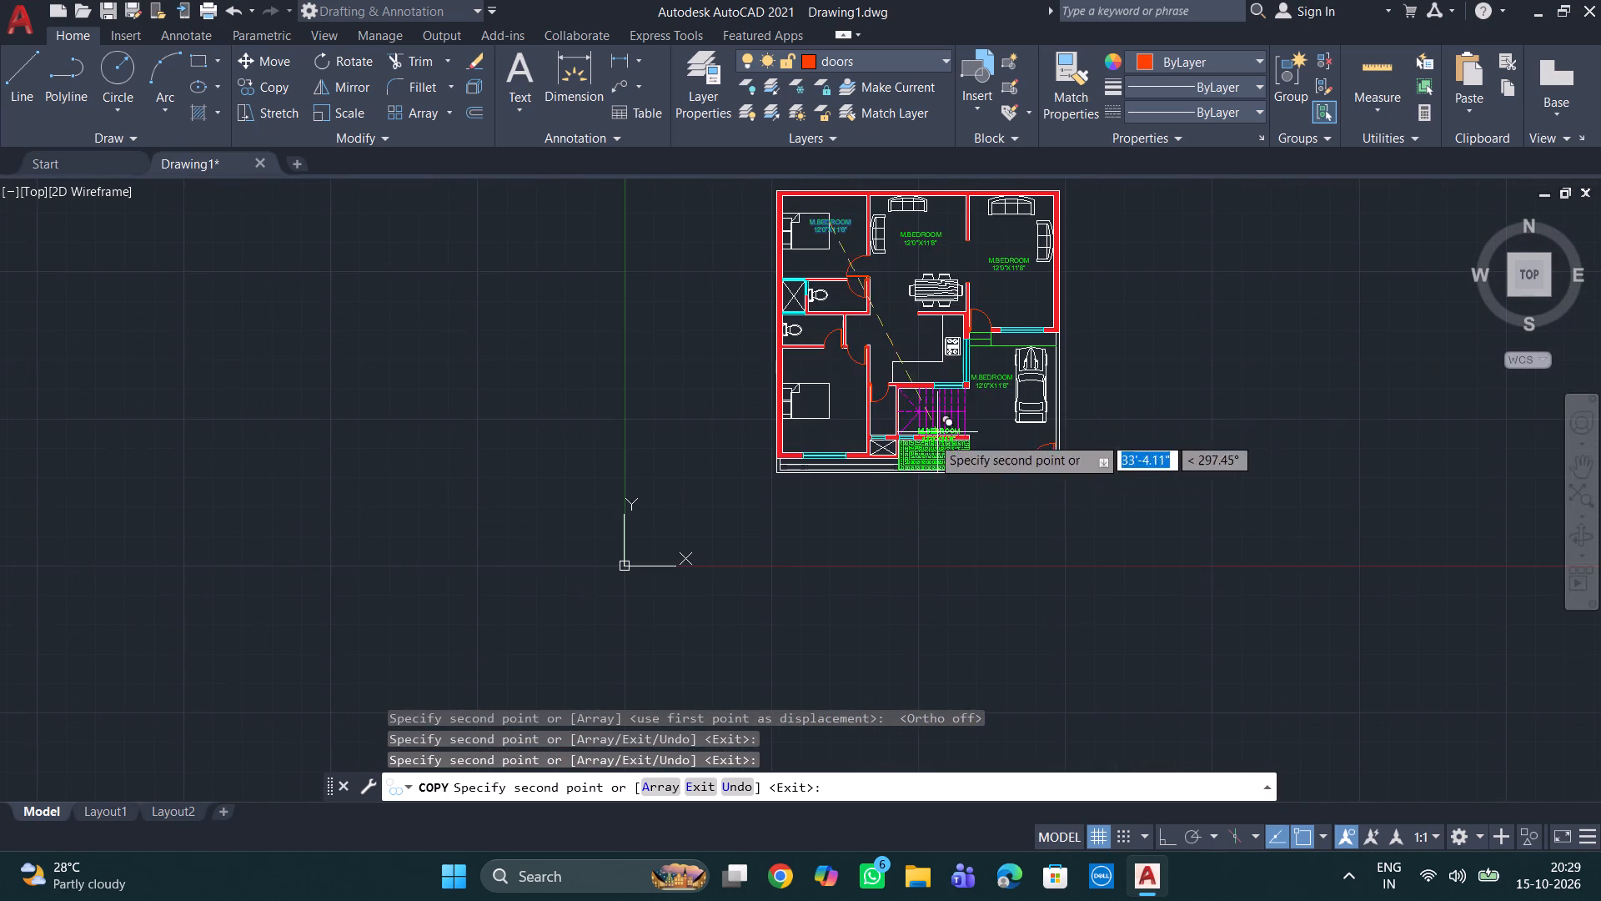
pyautogui.scroll(2, 830, 443)
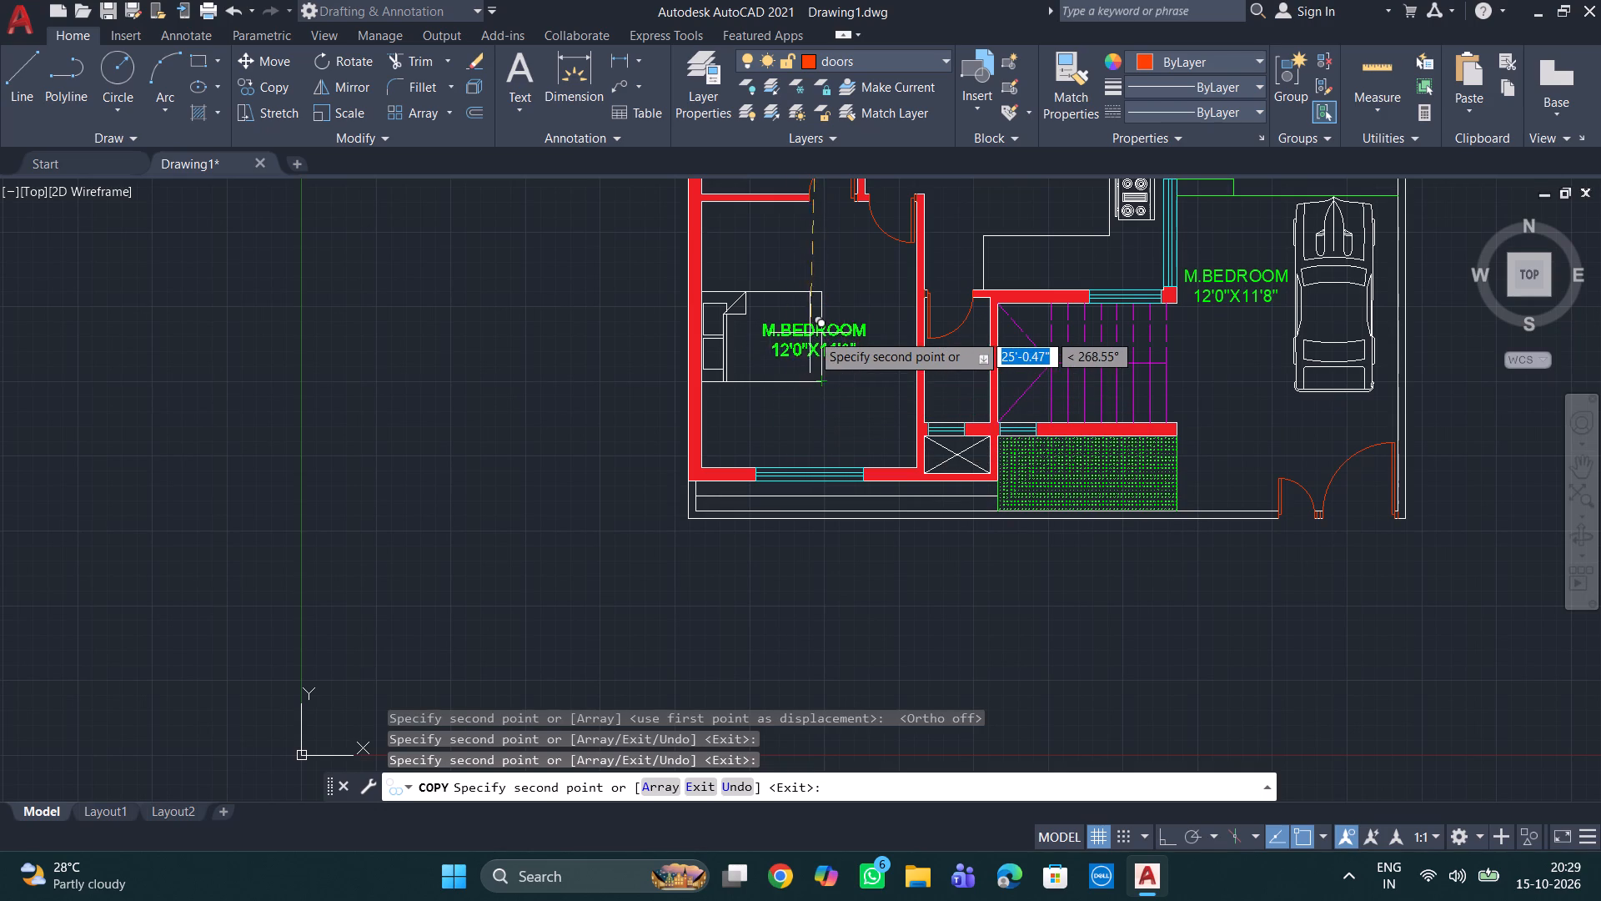
pyautogui.click(816, 334)
pyautogui.moveTo(825, 347); pyautogui.dragTo(842, 457, button='middle')
pyautogui.scroll(-1, 841, 459)
pyautogui.scroll(2, 825, 378)
pyautogui.click(815, 279)
pyautogui.moveTo(845, 320); pyautogui.dragTo(851, 517, button='middle')
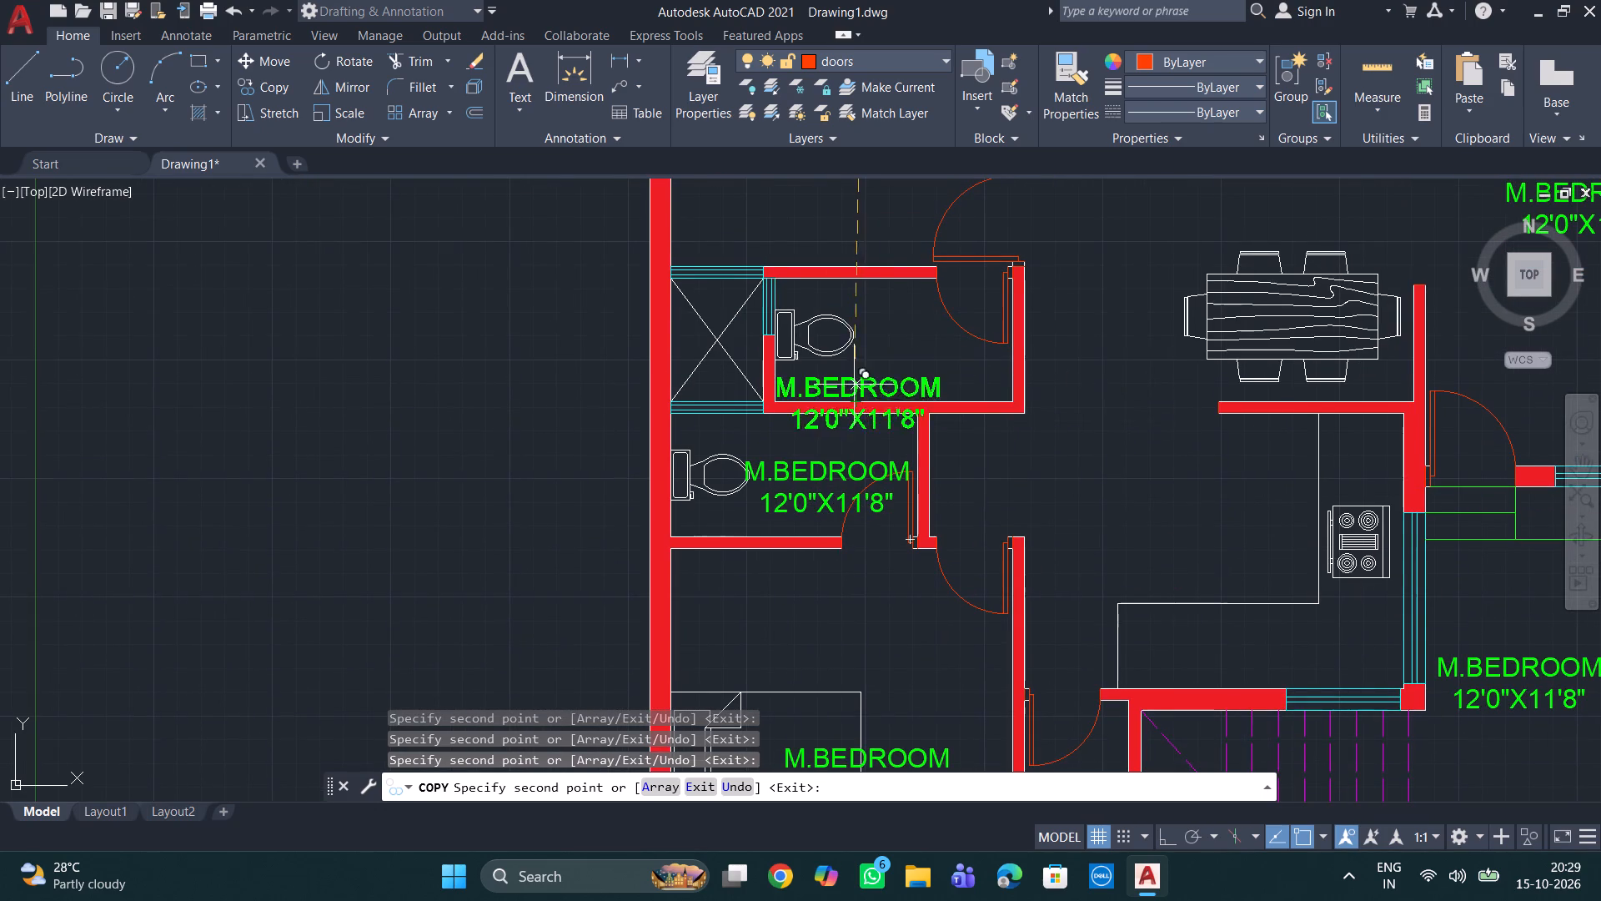
pyautogui.click(884, 327)
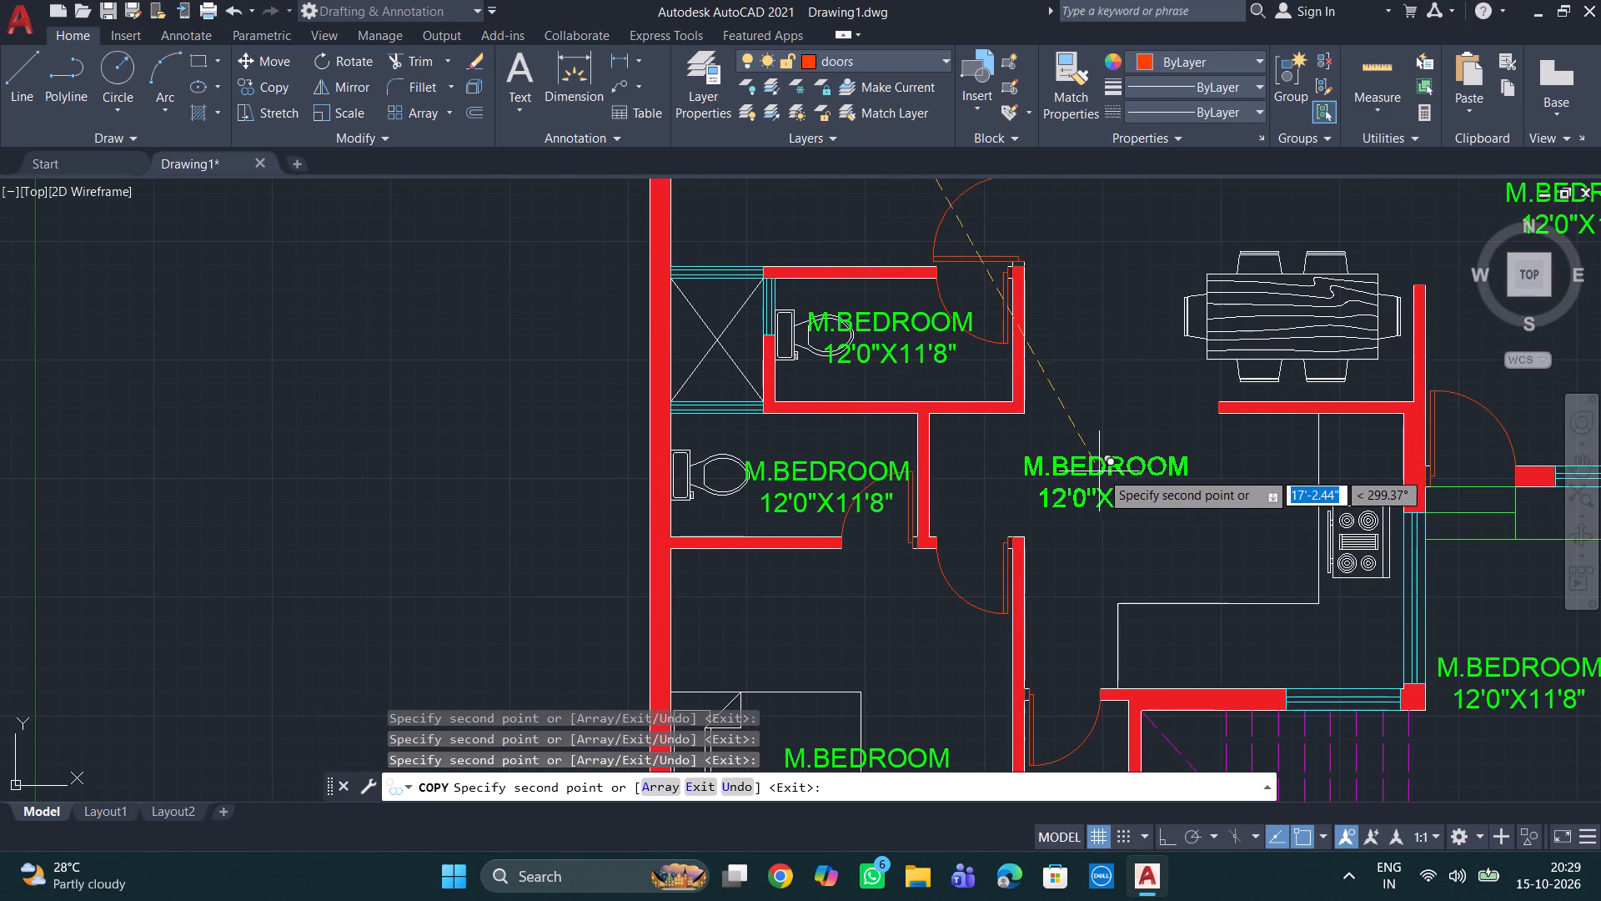
pyautogui.click(1192, 499)
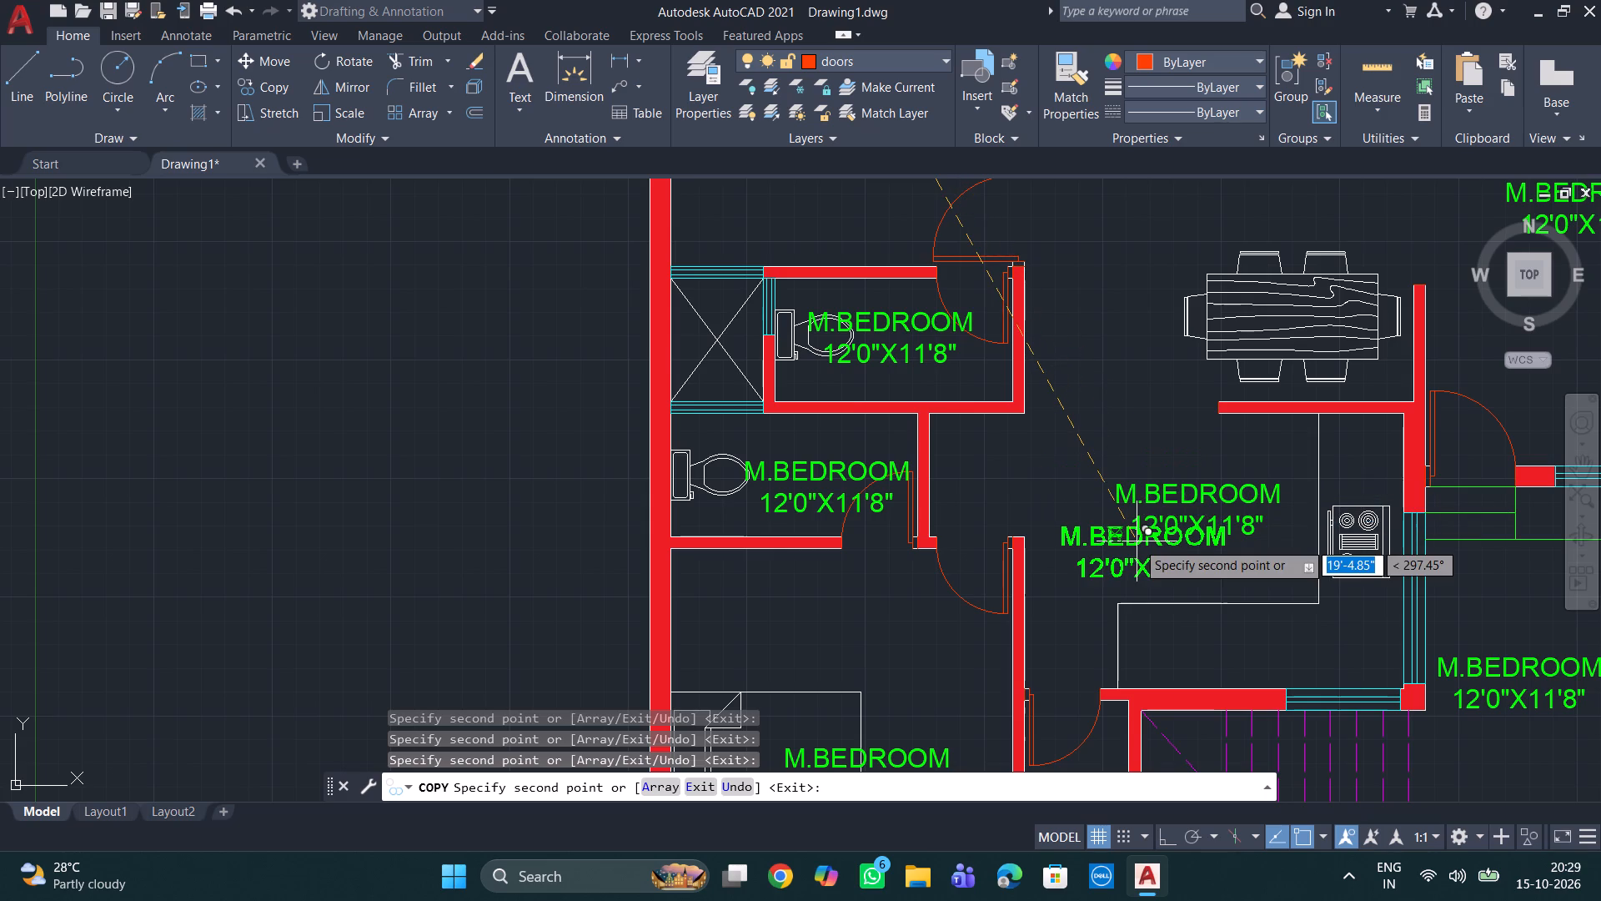
pyautogui.press('Escape')
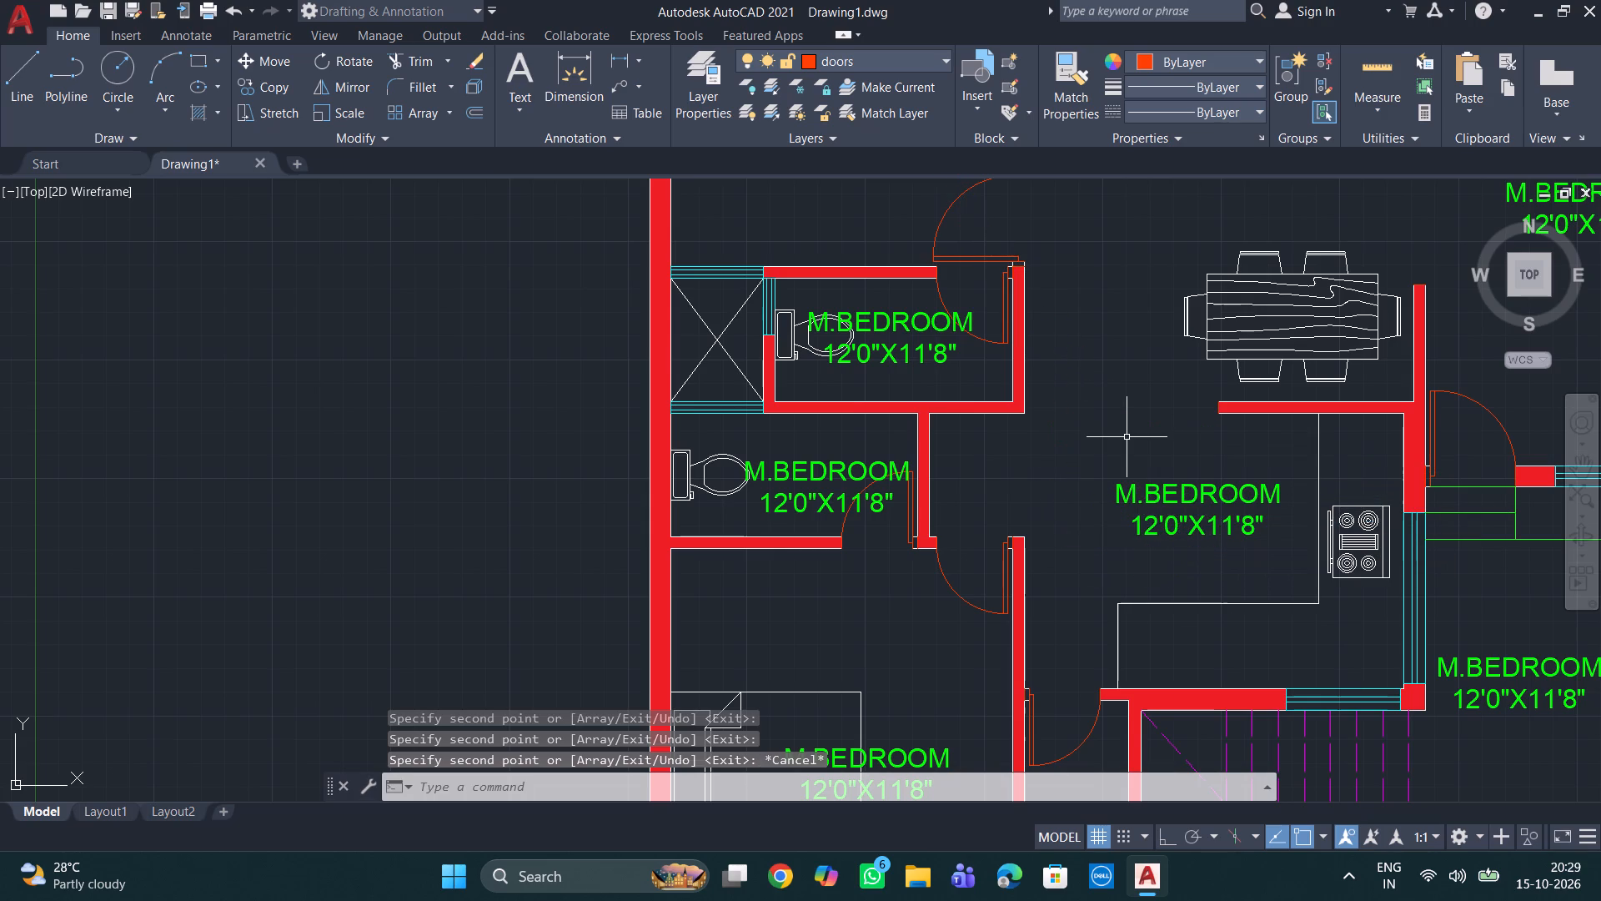
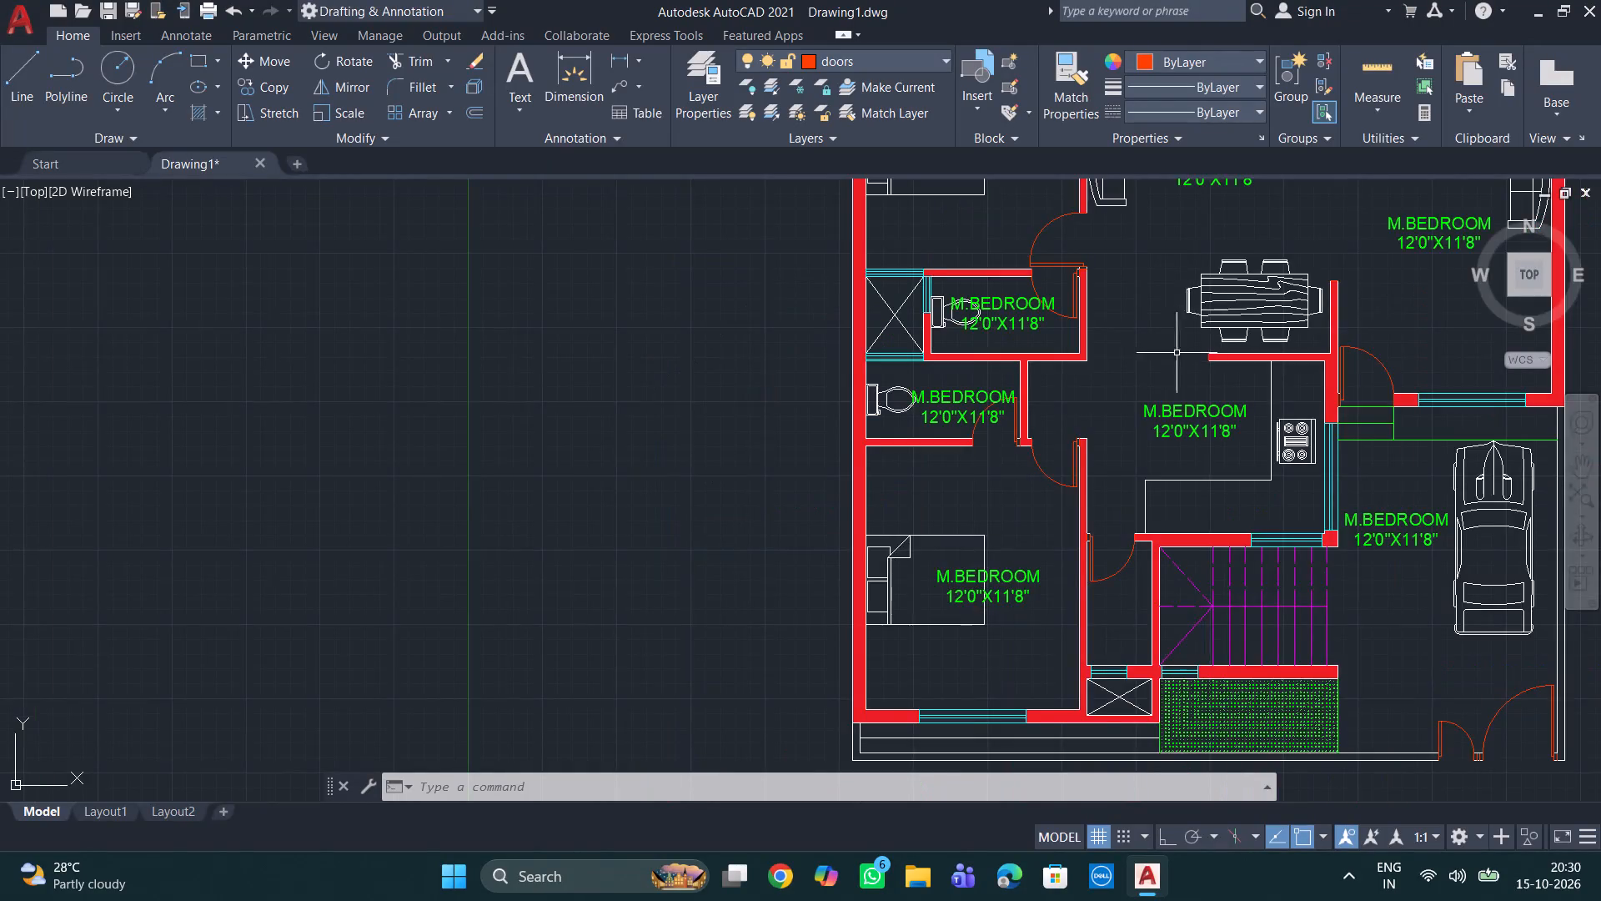
# Move the master bedroom's M.BEDROOM 12'0"X11'8" label slightly down and toward the bed.
pyautogui.moveTo(1161, 345); pyautogui.dragTo(1026, 529, button='middle')
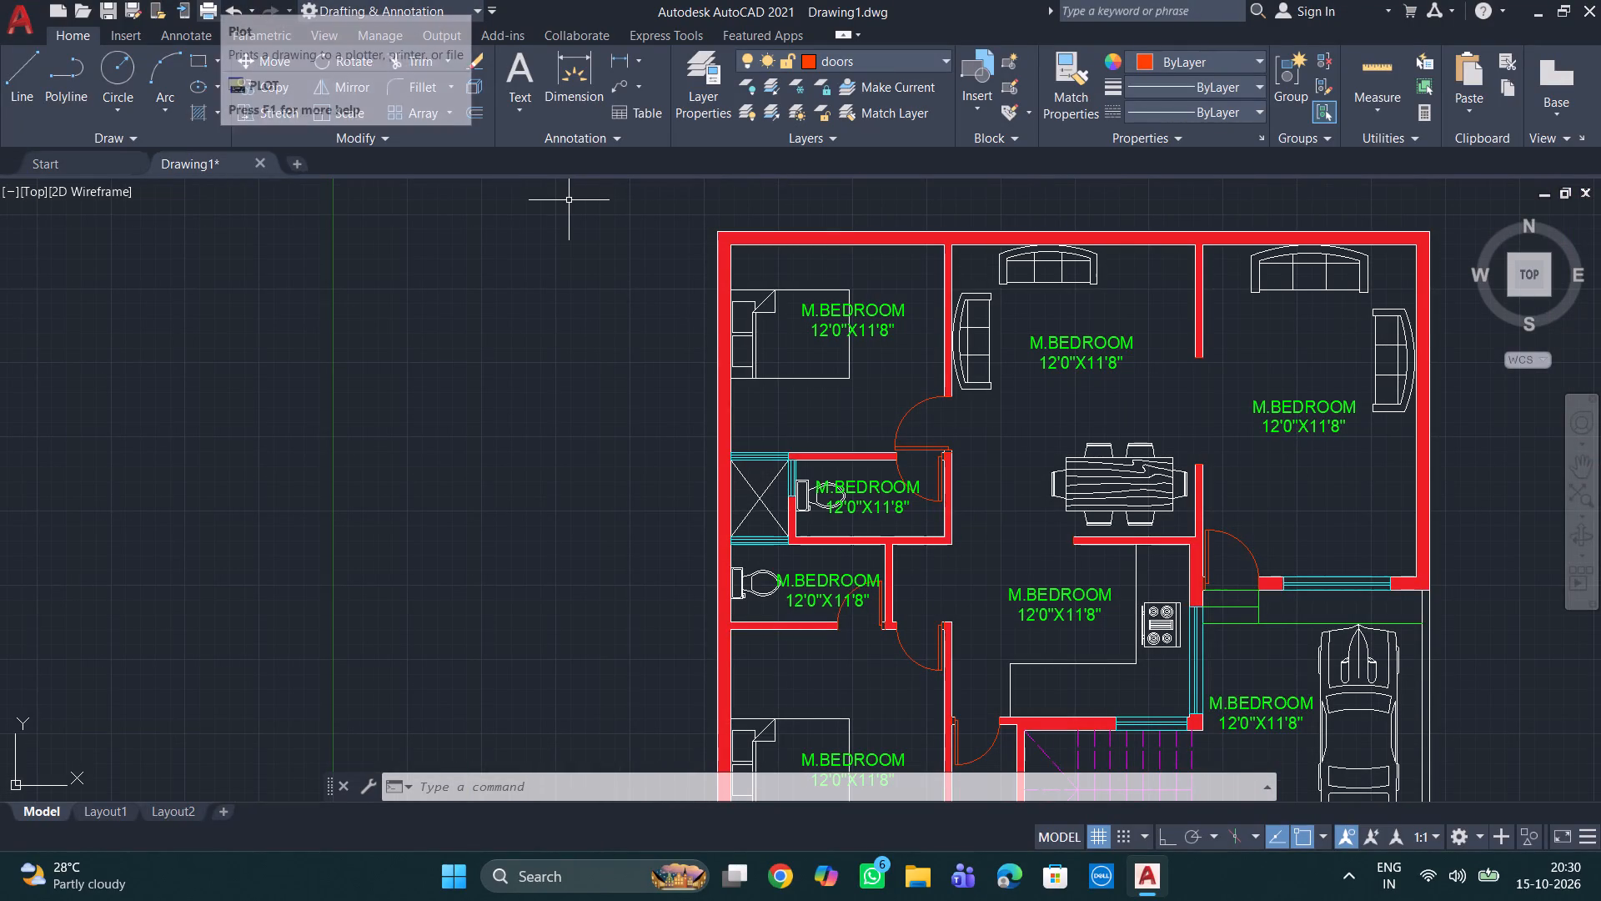
pyautogui.moveTo(869, 350); pyautogui.dragTo(711, 365, button='middle')
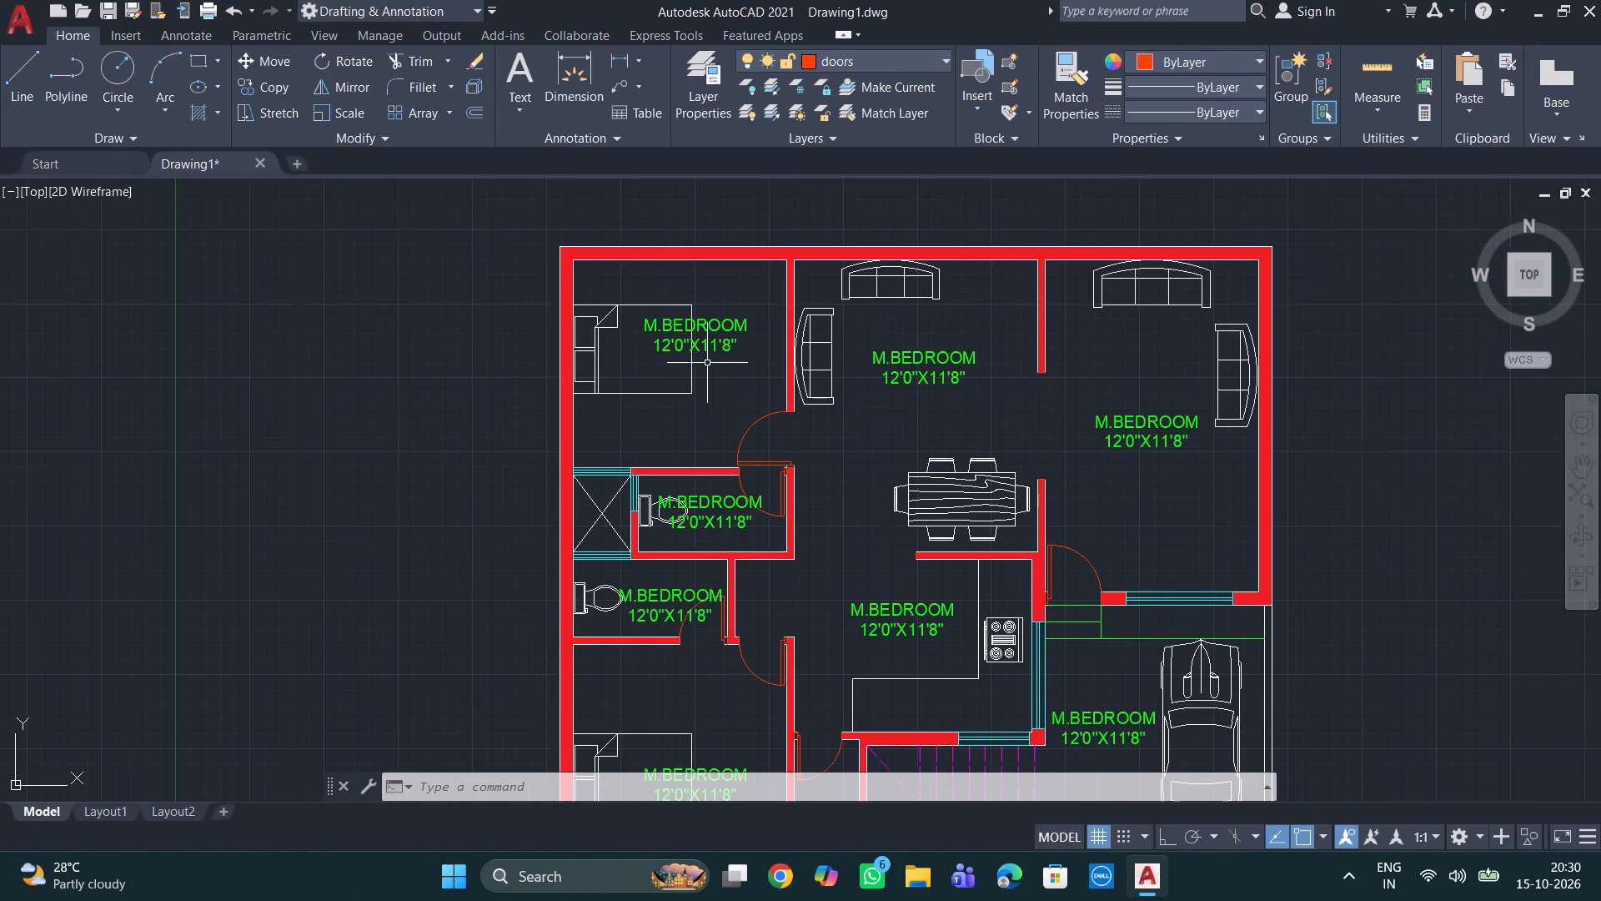
pyautogui.scroll(2, 700, 357)
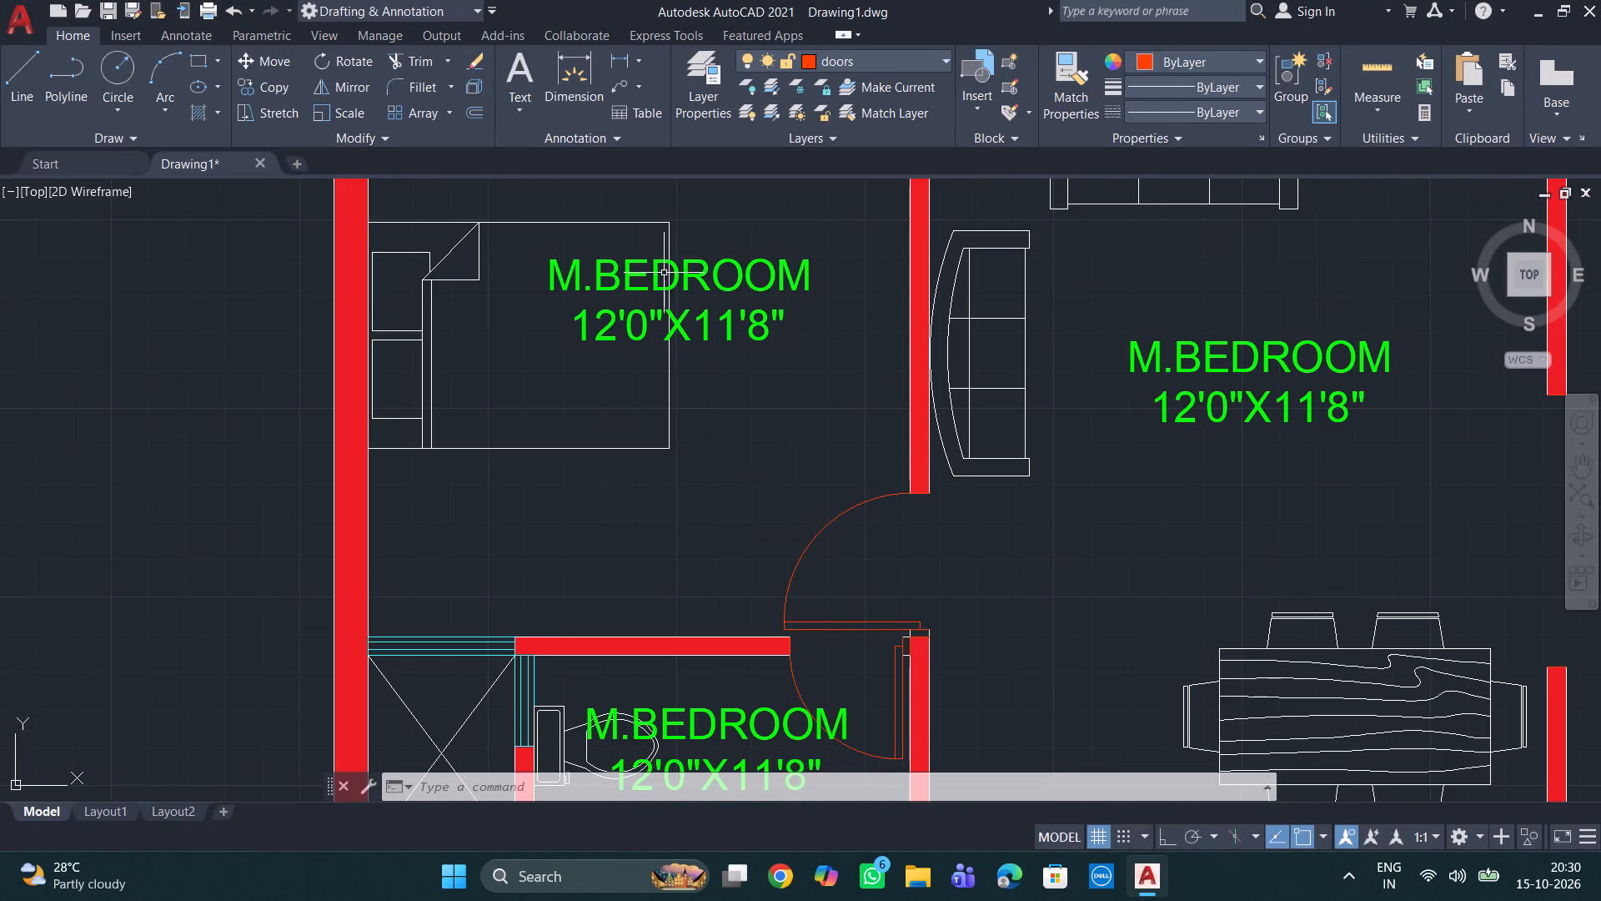
pyautogui.click(676, 270)
pyautogui.moveTo(683, 269); pyautogui.dragTo(663, 315)
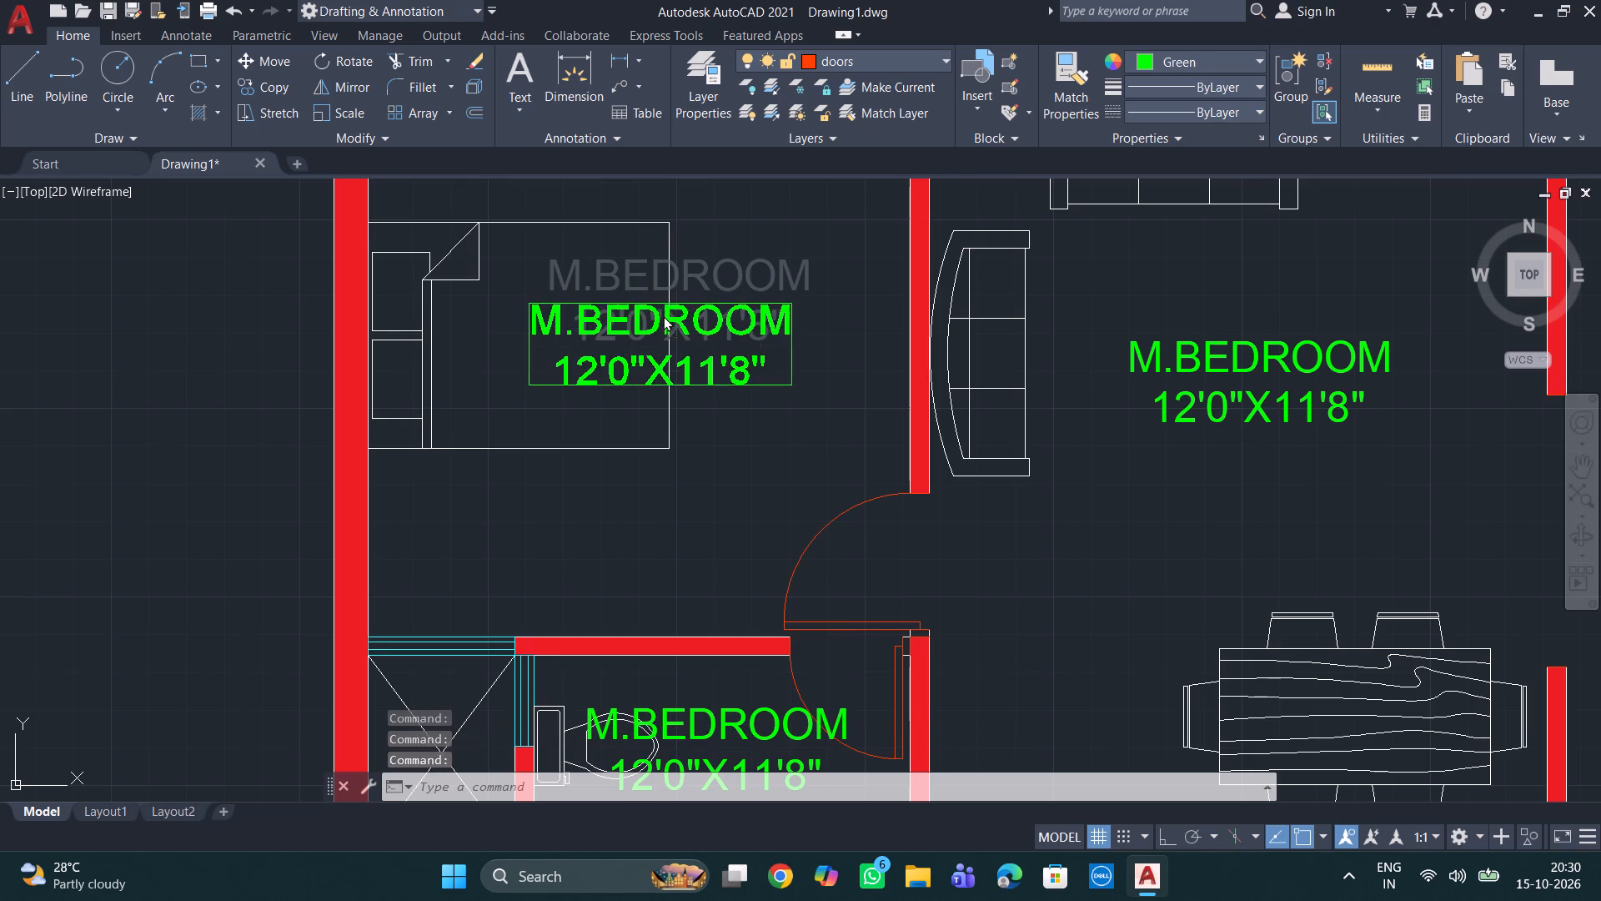
pyautogui.moveTo(663, 315); pyautogui.dragTo(659, 303)
# Replace M.BEDROOM with LIVING ROOM in the label between the sofas and the dining table, and centre the new name above the size.
pyautogui.moveTo(1017, 425); pyautogui.dragTo(756, 463, button='middle')
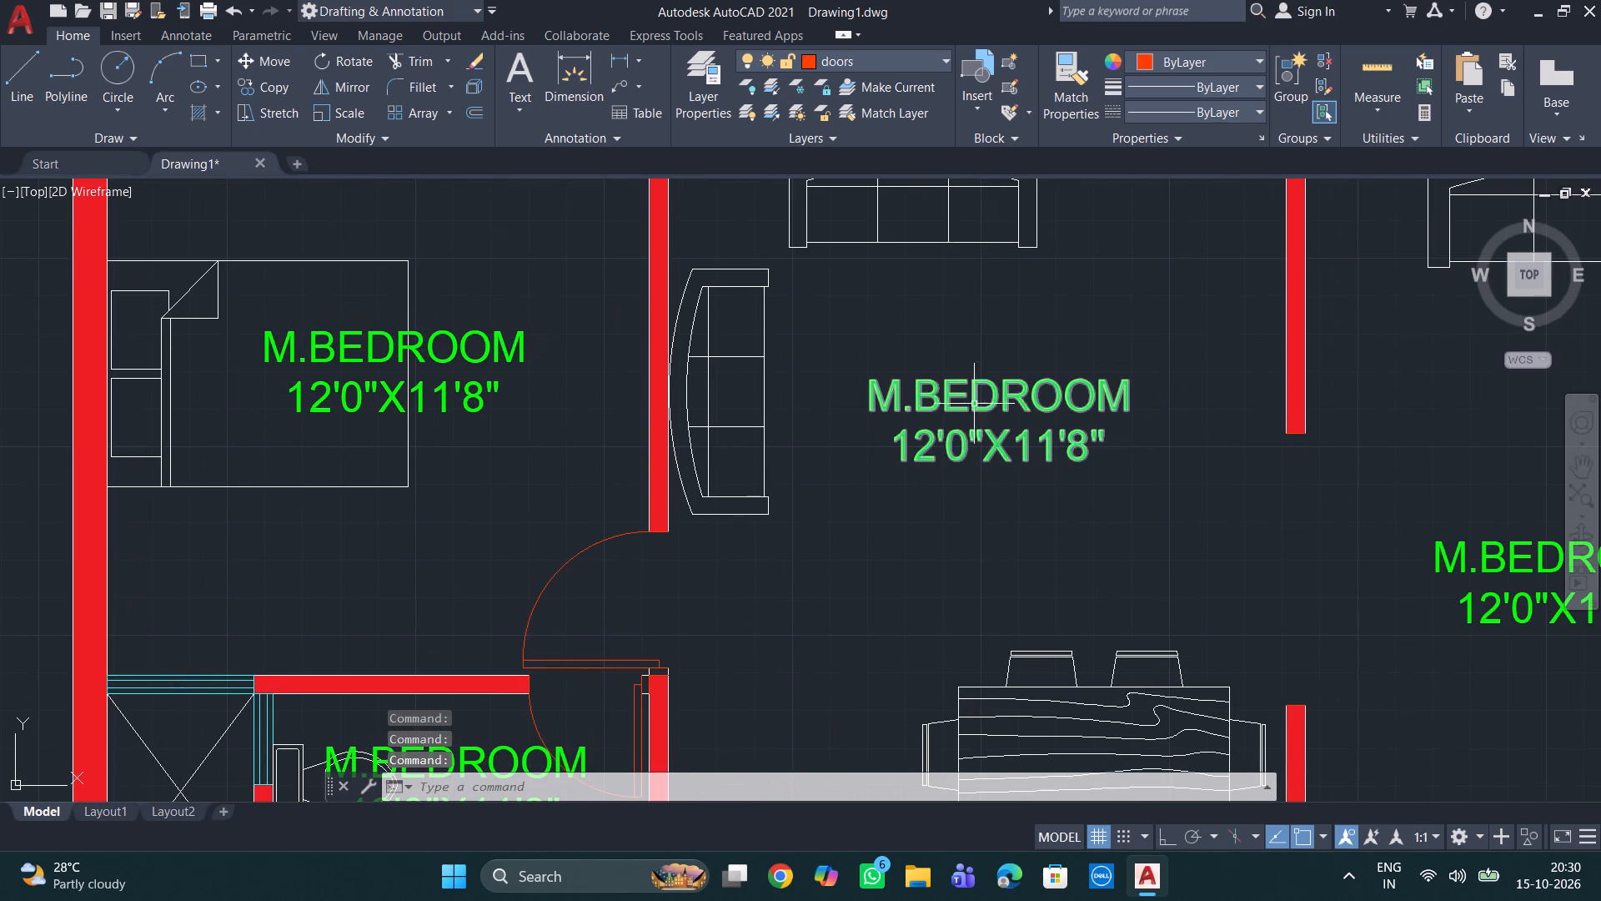
pyautogui.doubleClick(996, 394)
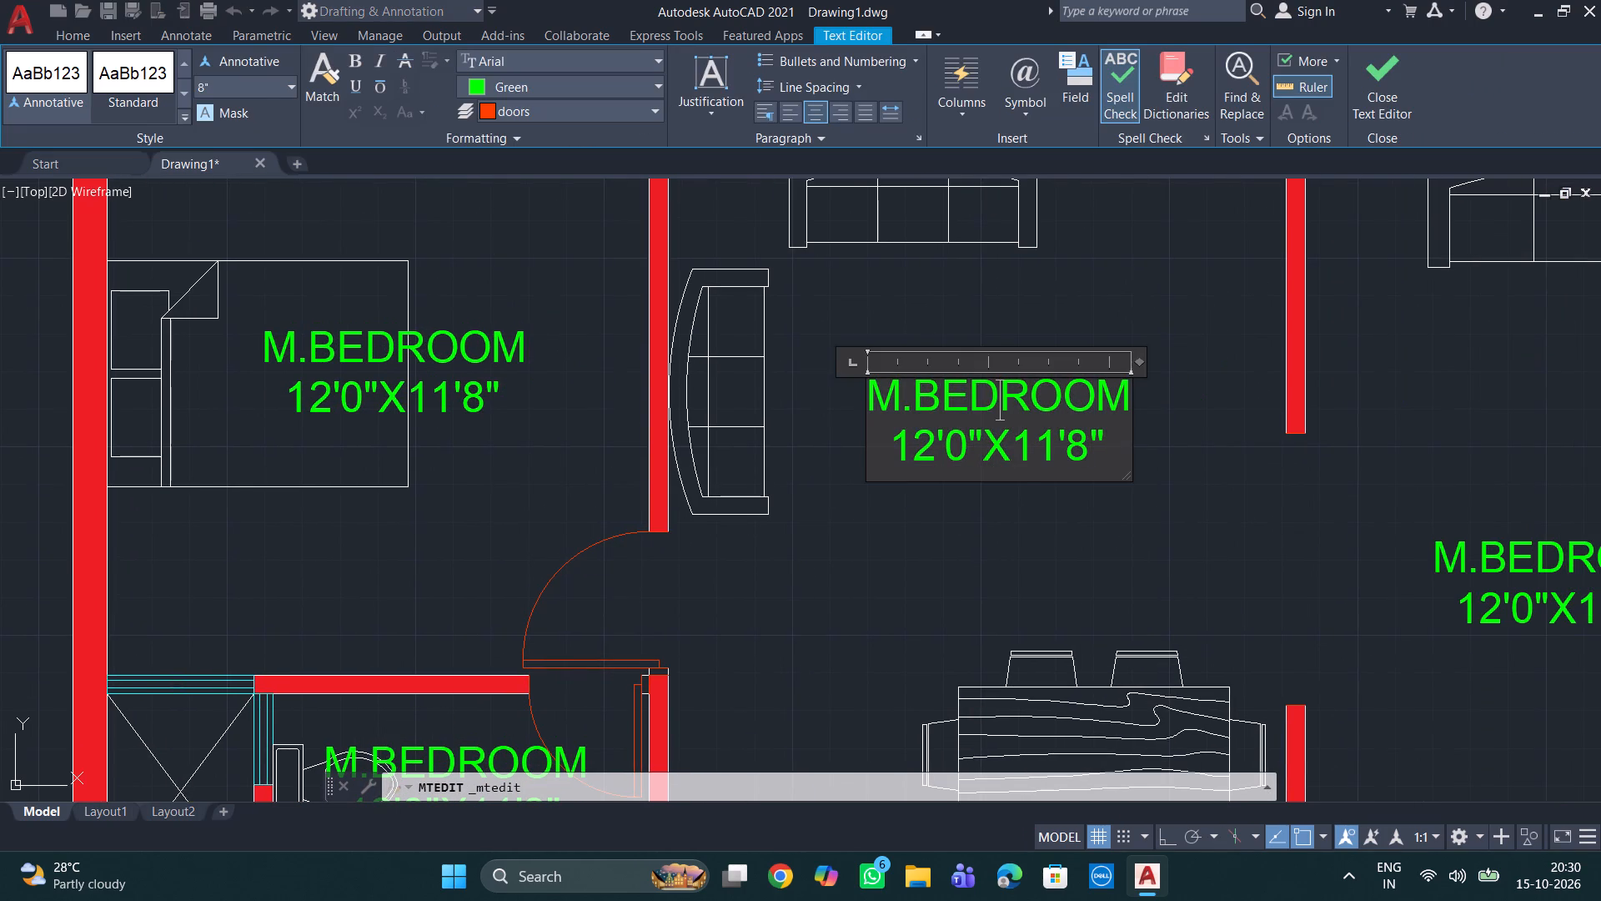
pyautogui.click(1133, 397)
pyautogui.doubleClick(1085, 394)
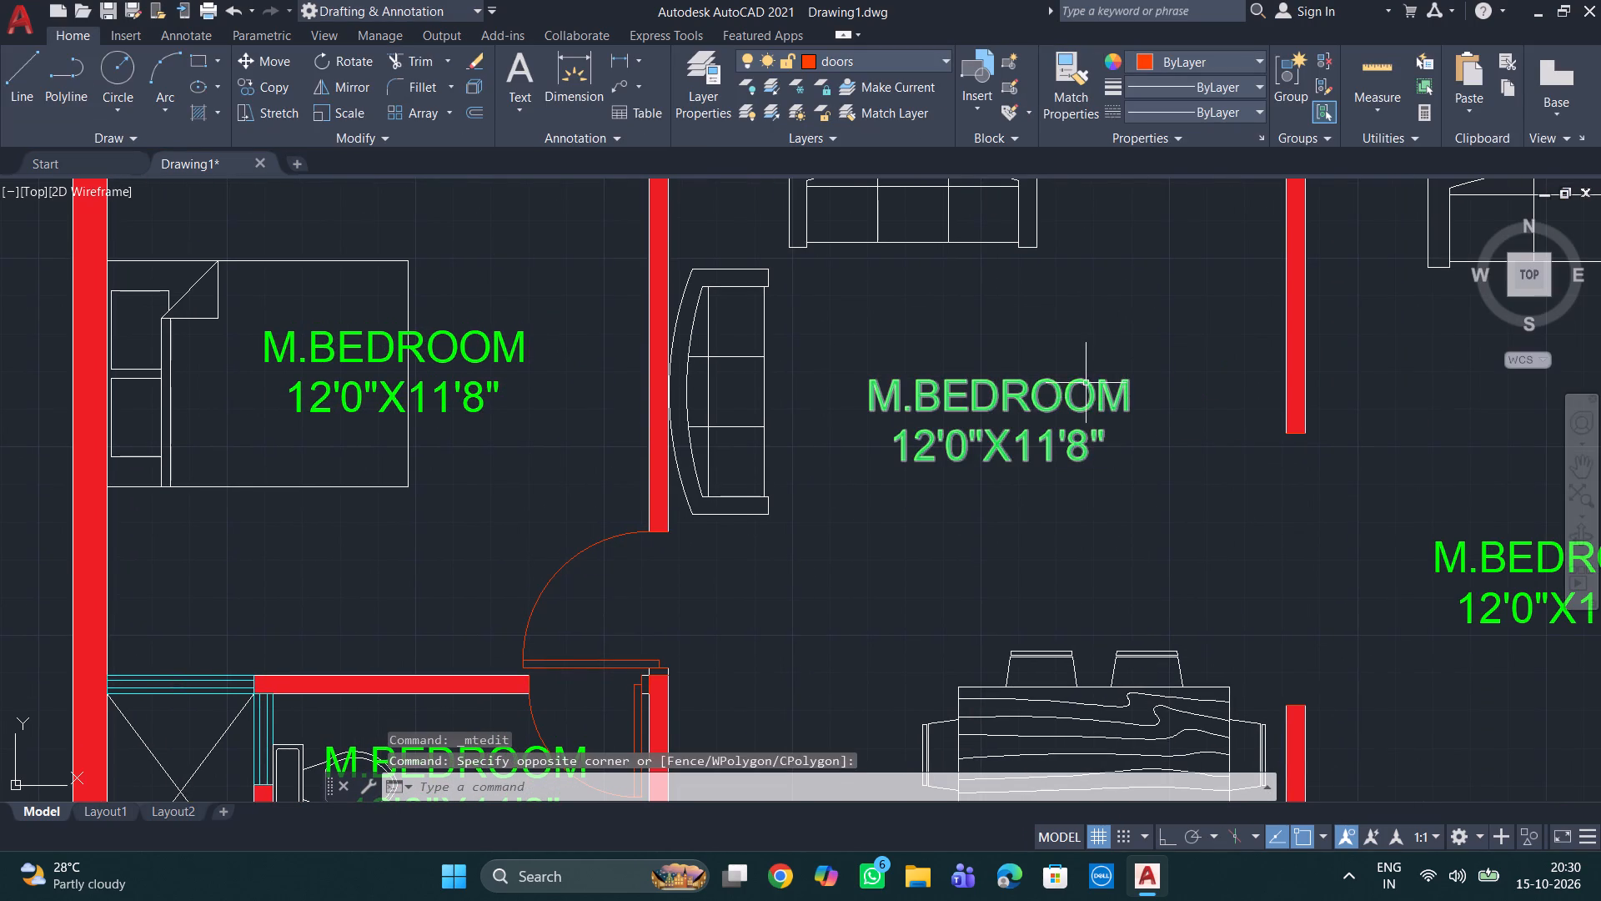
pyautogui.doubleClick(1024, 410)
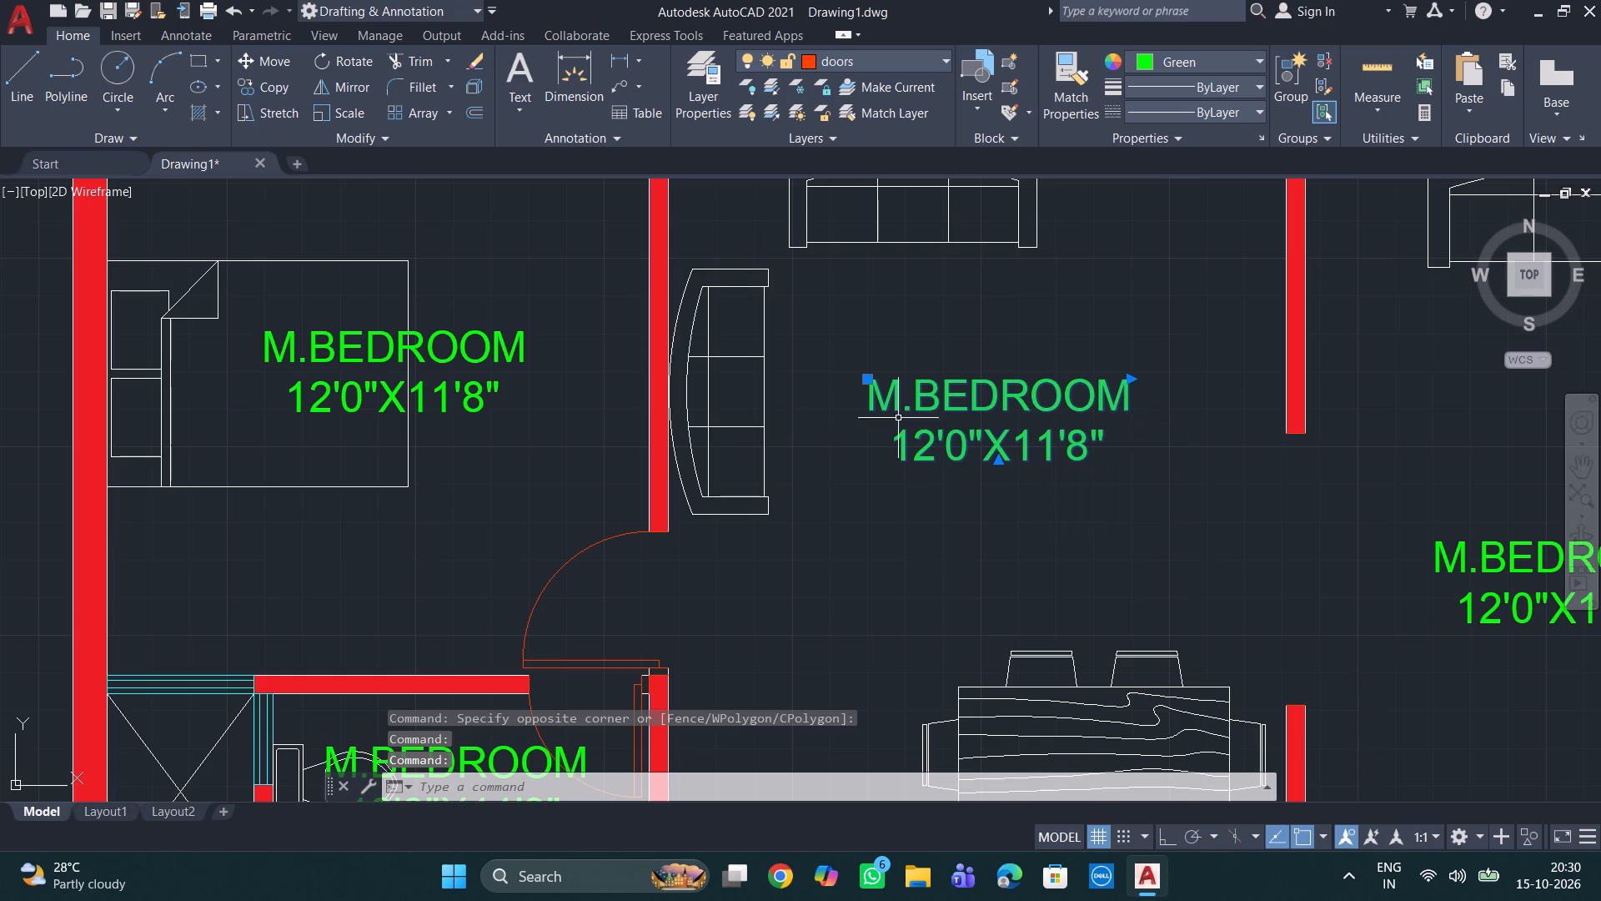
pyautogui.doubleClick(982, 395)
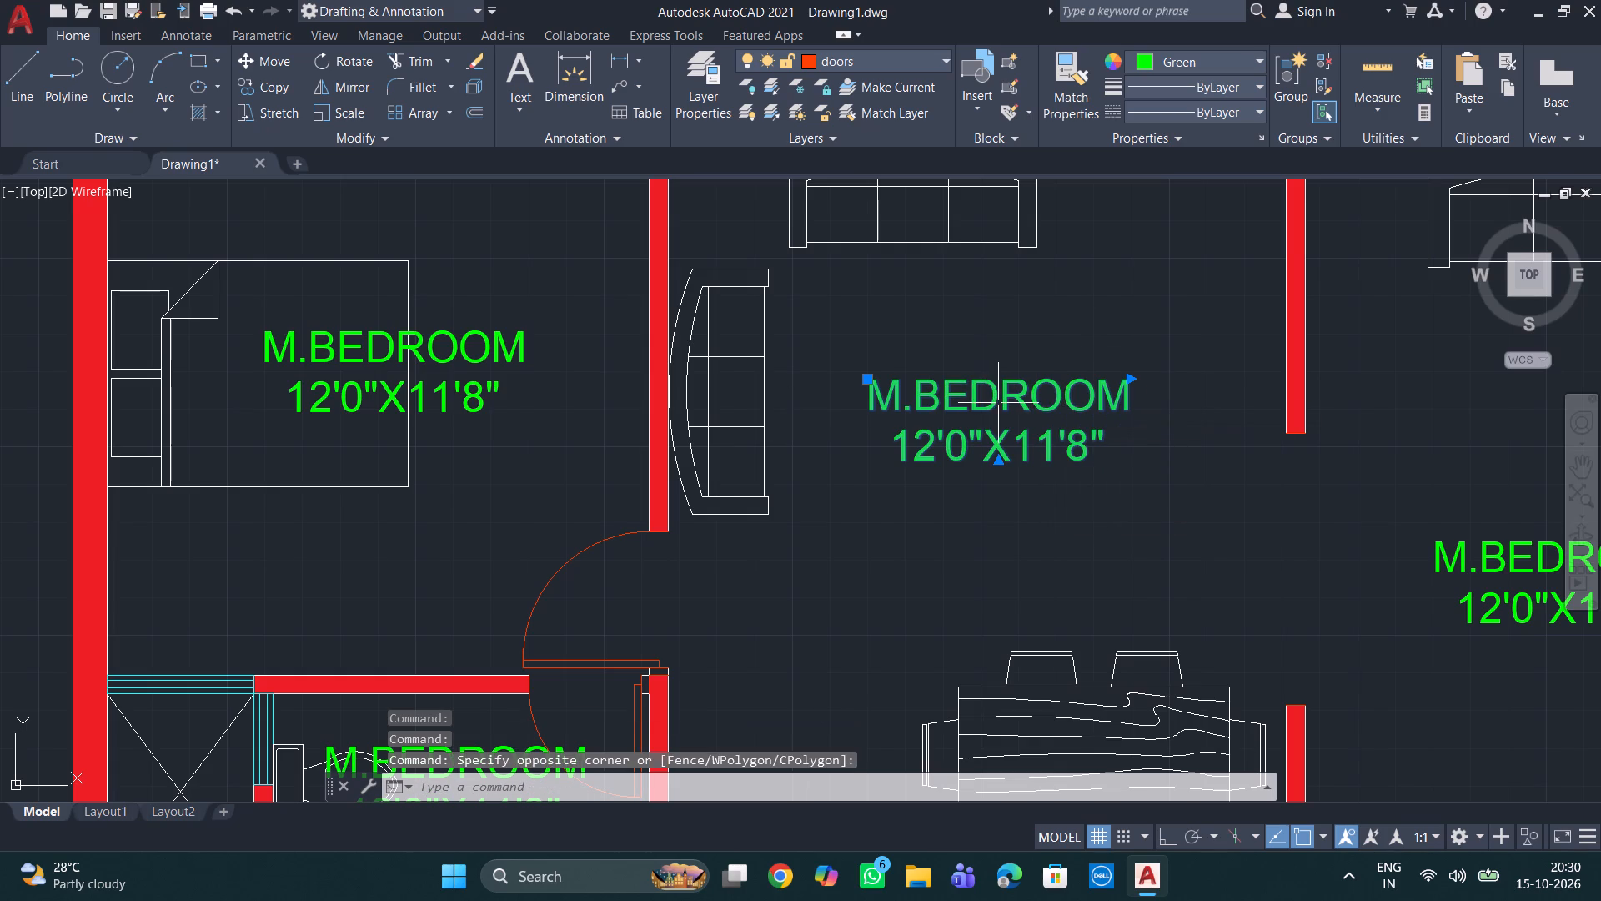
pyautogui.doubleClick(998, 403)
pyautogui.press('Right')
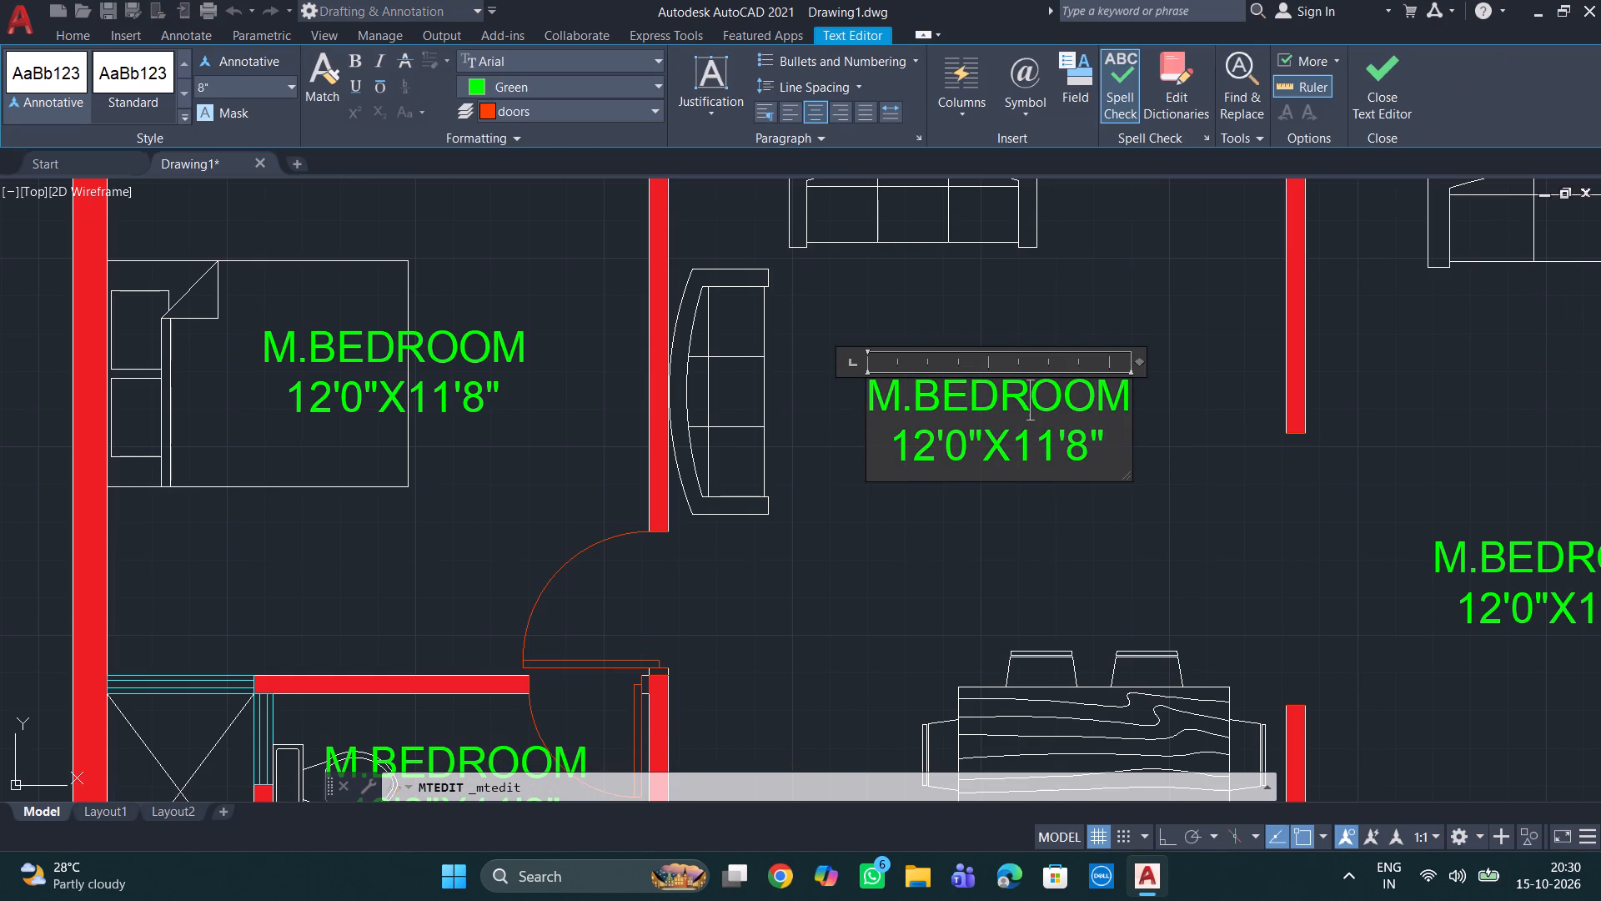
pyautogui.press('Right')
pyautogui.press('Right')
pyautogui.press('Right')
pyautogui.press('BackSpace')
pyautogui.press('BackSpace')
pyautogui.press('BackSpace')
pyautogui.press('BackSpace')
pyautogui.press('BackSpace')
pyautogui.press('BackSpace')
pyautogui.press('BackSpace')
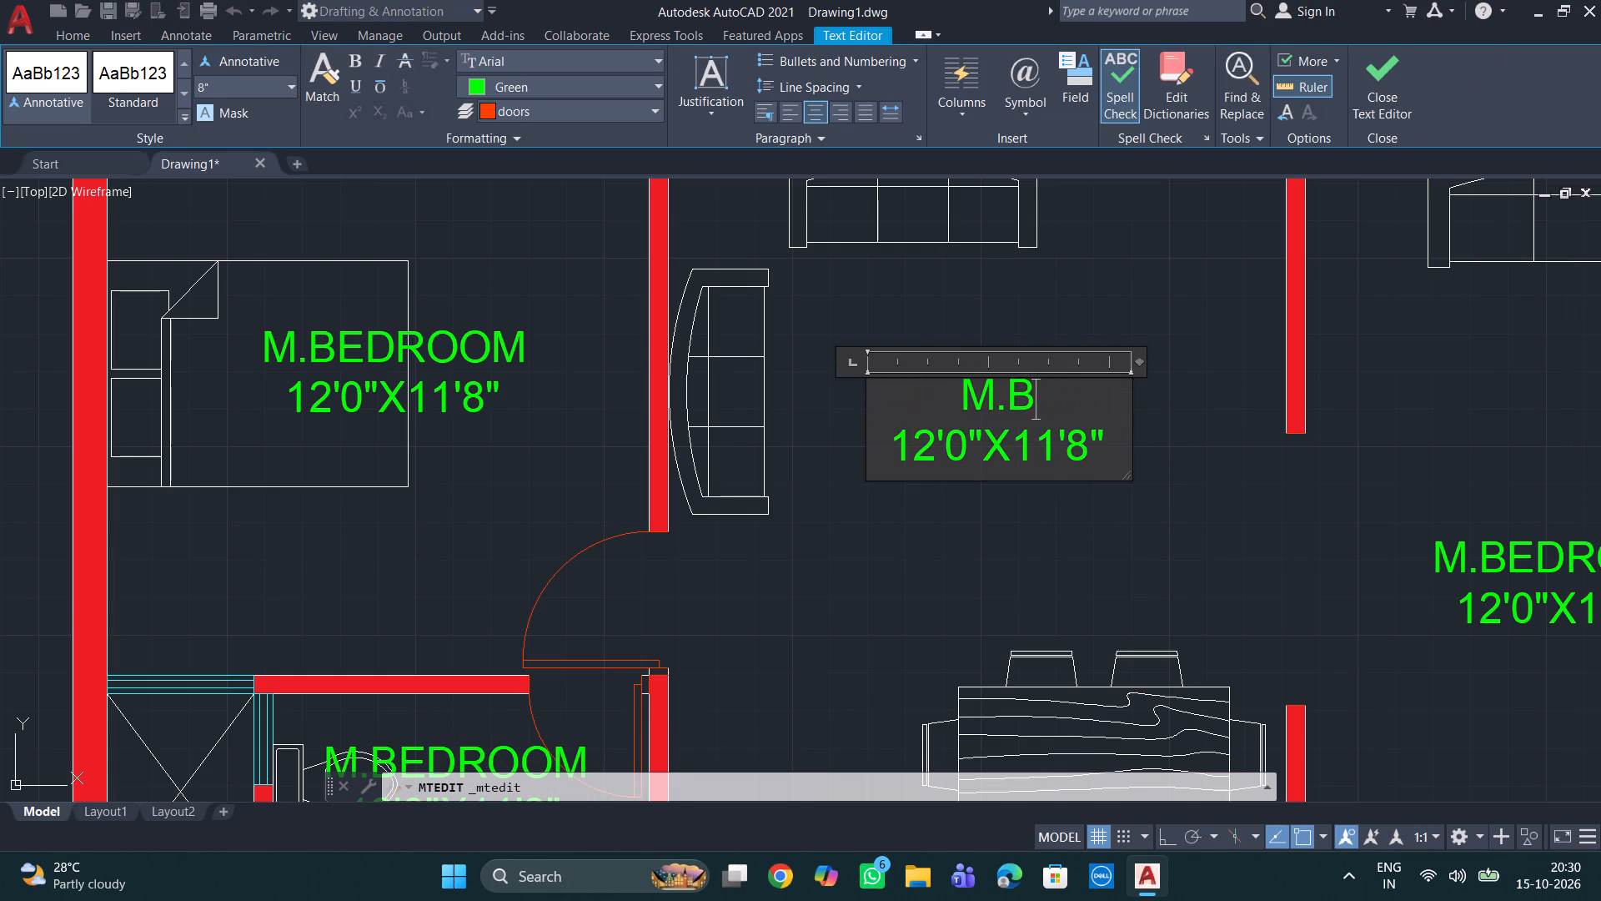
pyautogui.press('BackSpace')
pyautogui.press('BackSpace')
pyautogui.press('BackSpace')
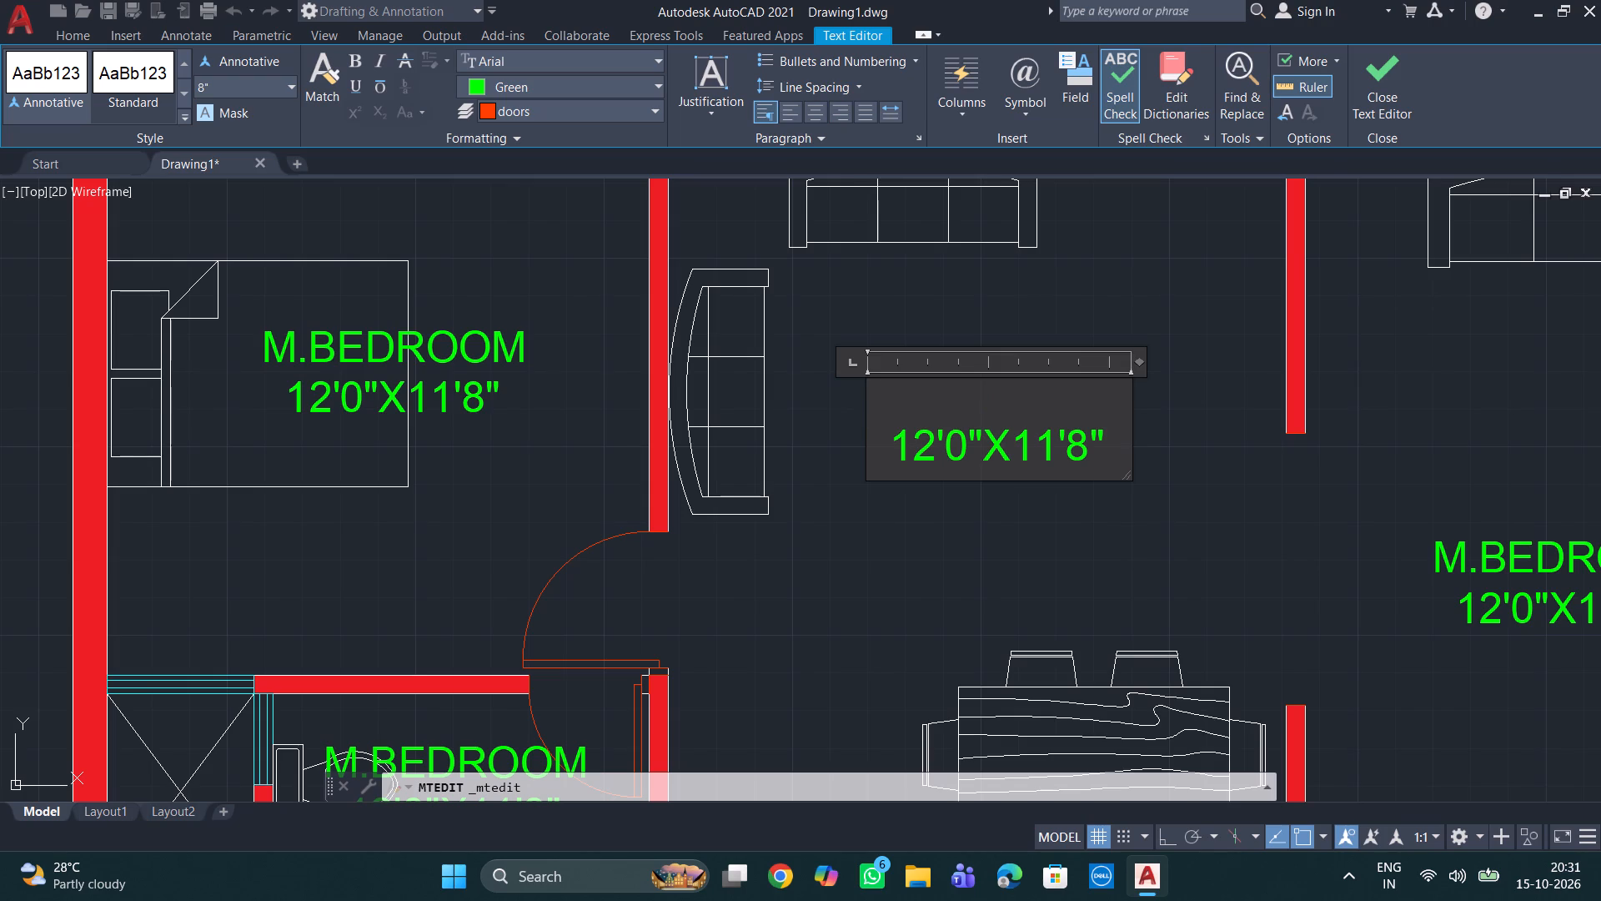
pyautogui.write('LIVING')
pyautogui.press('space')
pyautogui.write('ROOM')
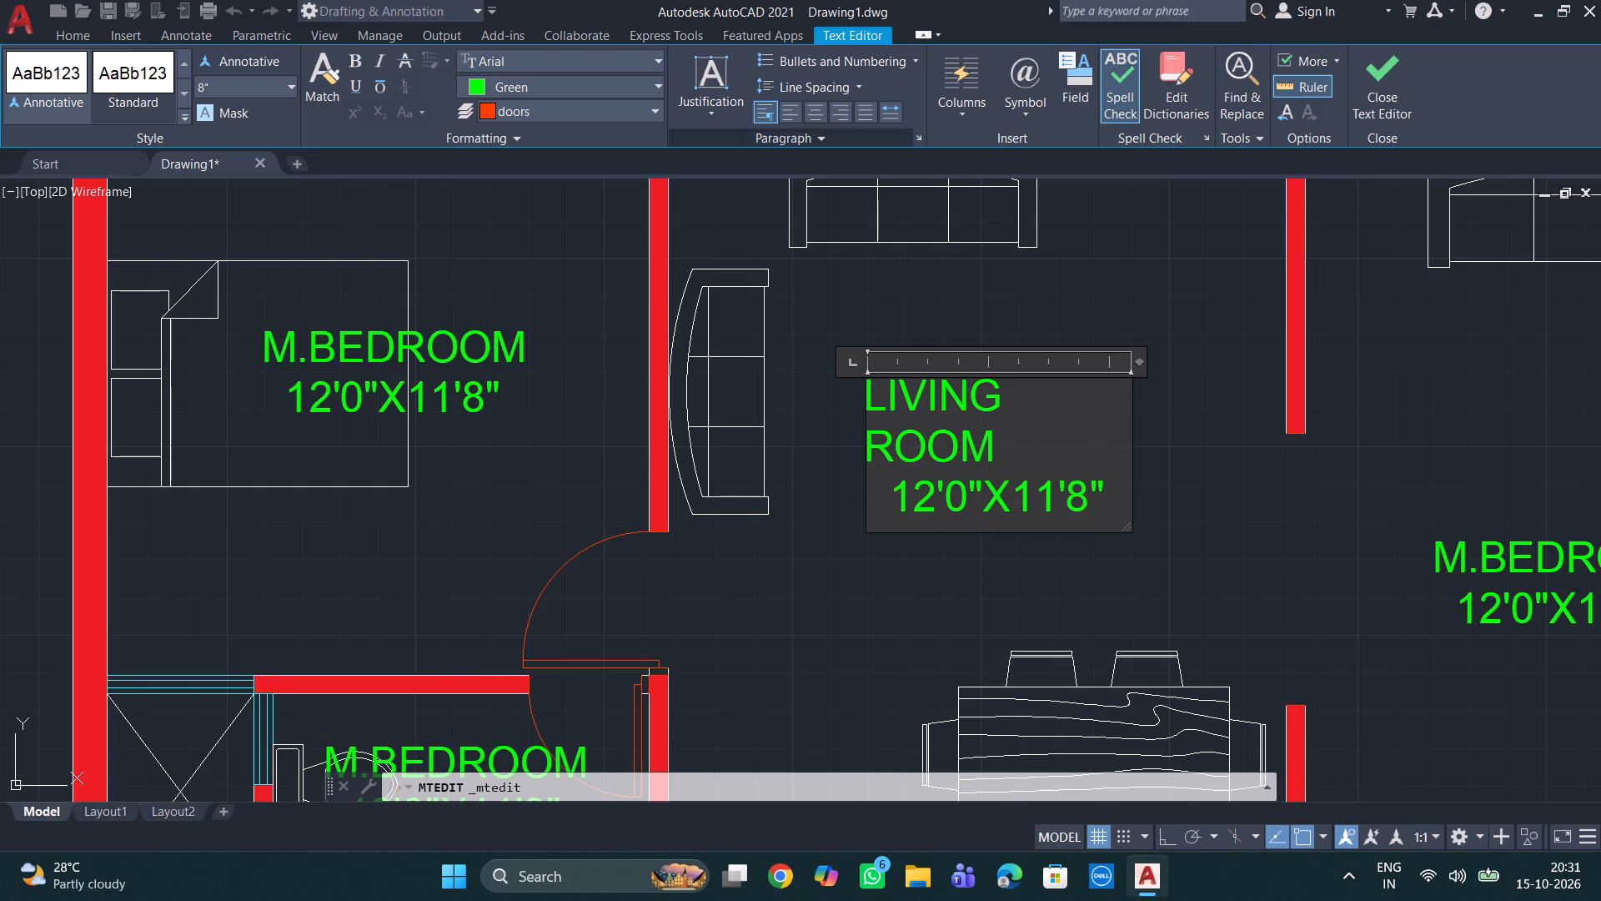
pyautogui.click(822, 112)
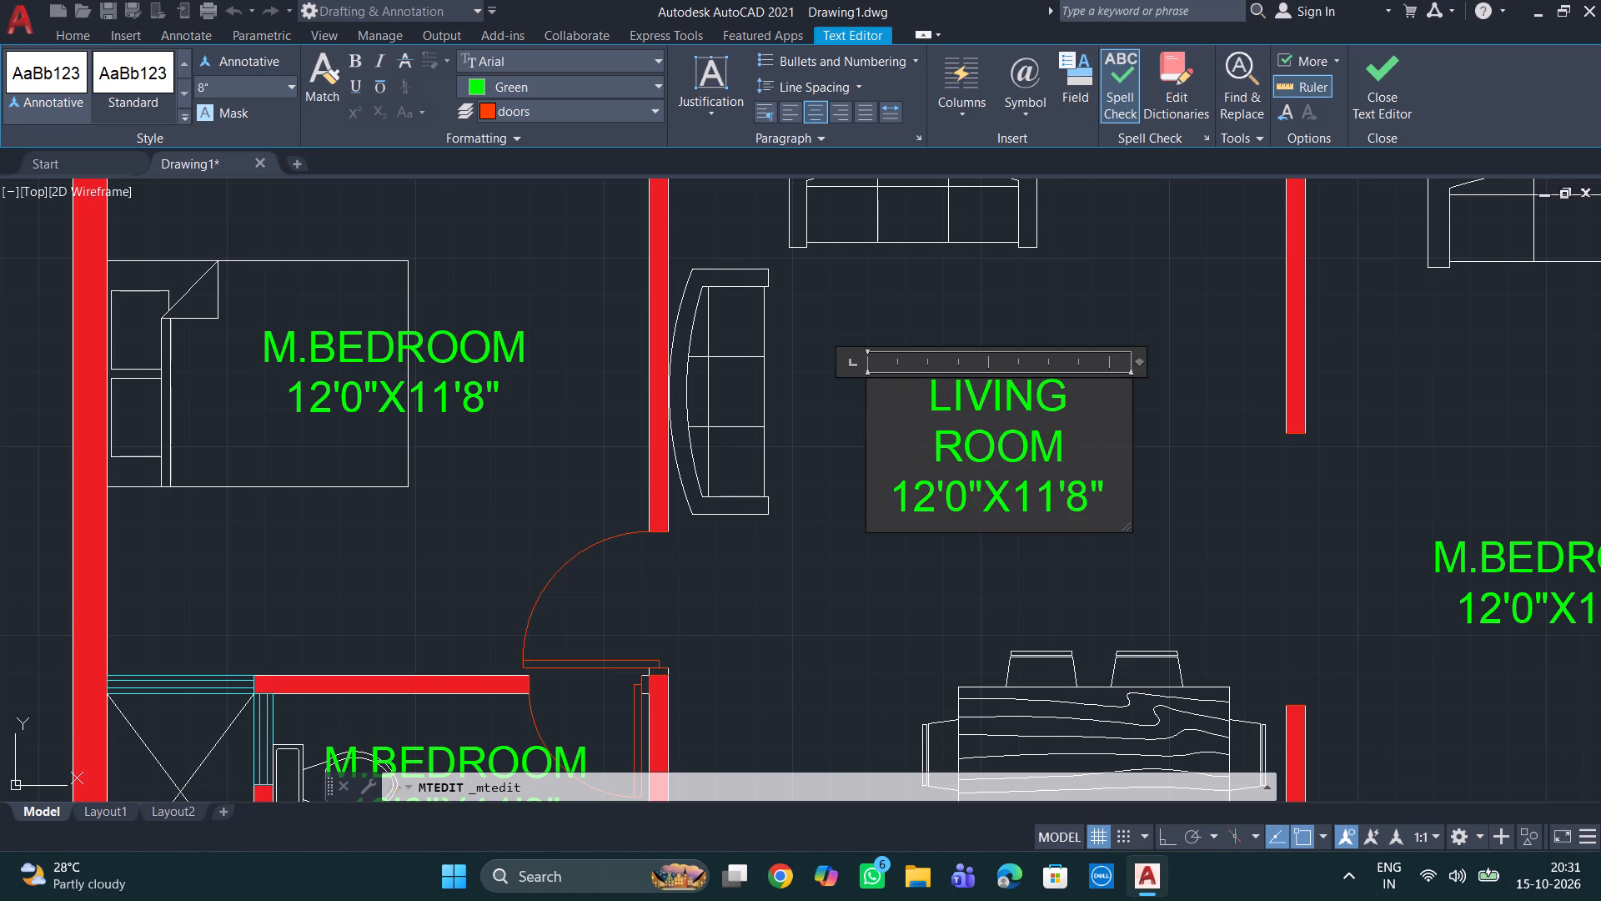
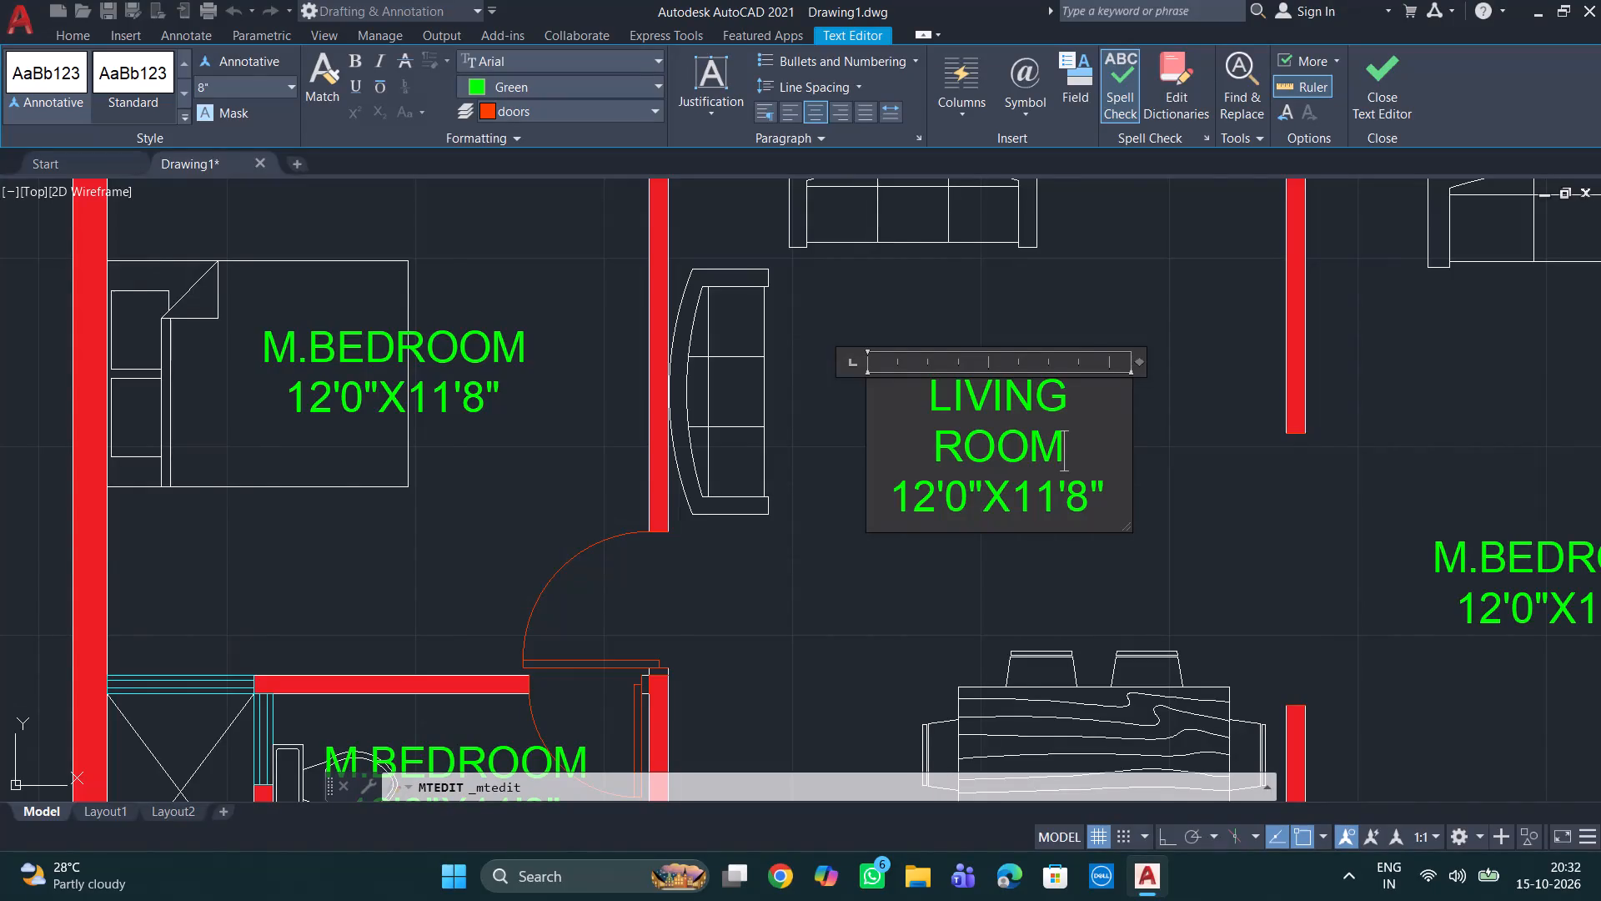
# Replace the size in the LIVING ROOM label with 13'8"X16'4" and finish editing the text.
pyautogui.click(1105, 510)
pyautogui.press('BackSpace')
pyautogui.press('BackSpace')
pyautogui.press('BackSpace')
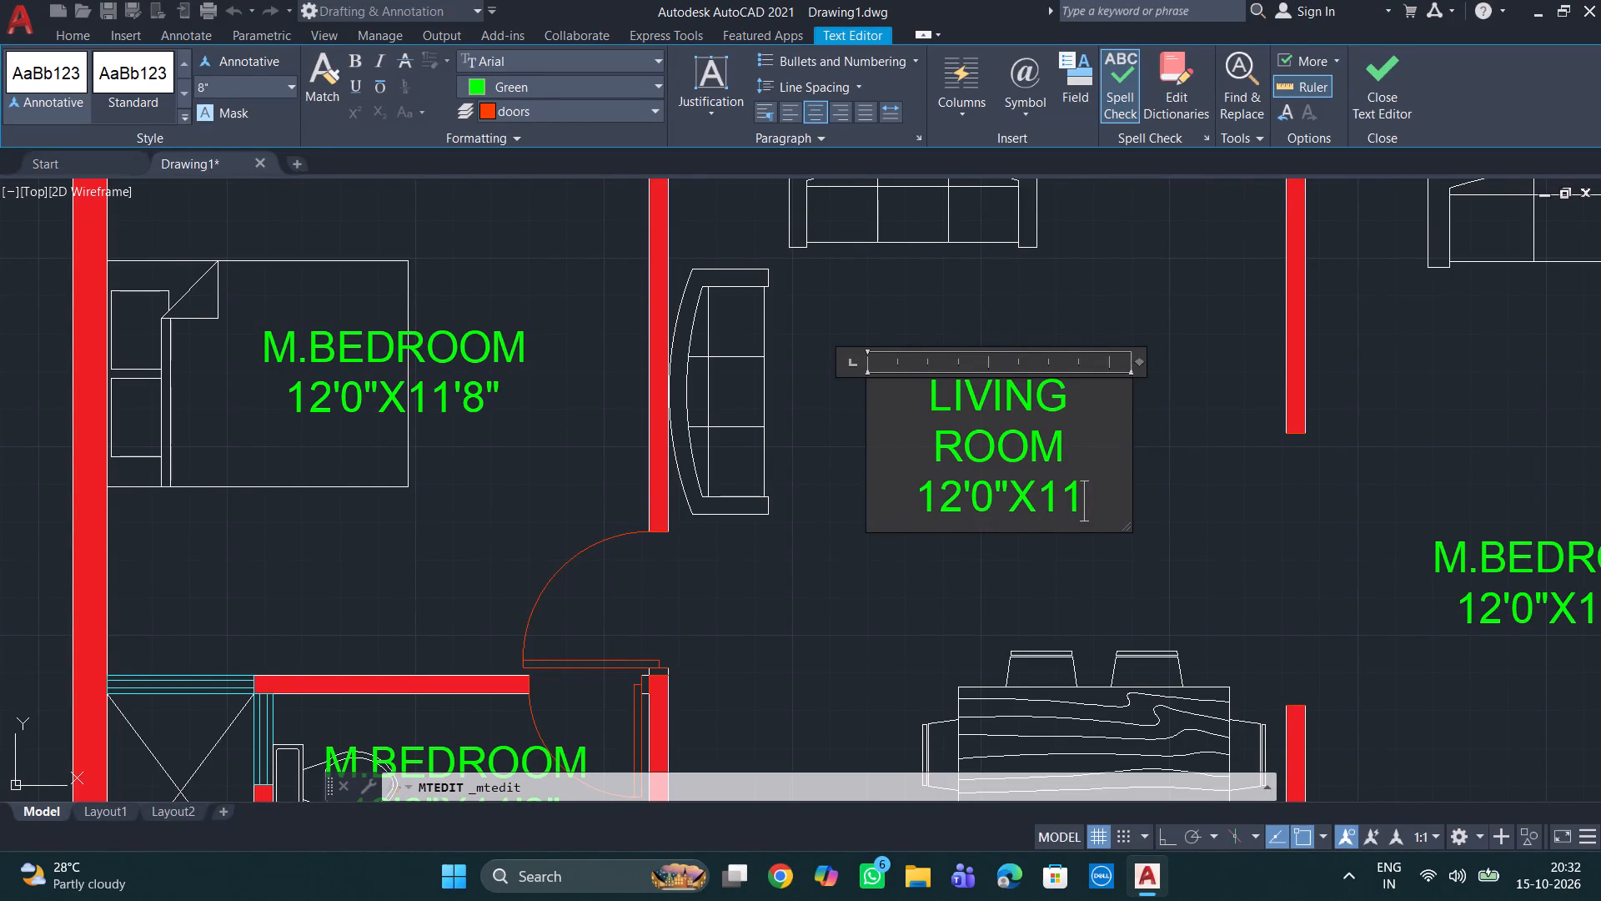
pyautogui.press('BackSpace')
pyautogui.press('BackSpace')
pyautogui.press('BackSpace')
pyautogui.press('BackSpace')
pyautogui.press('BackSpace')
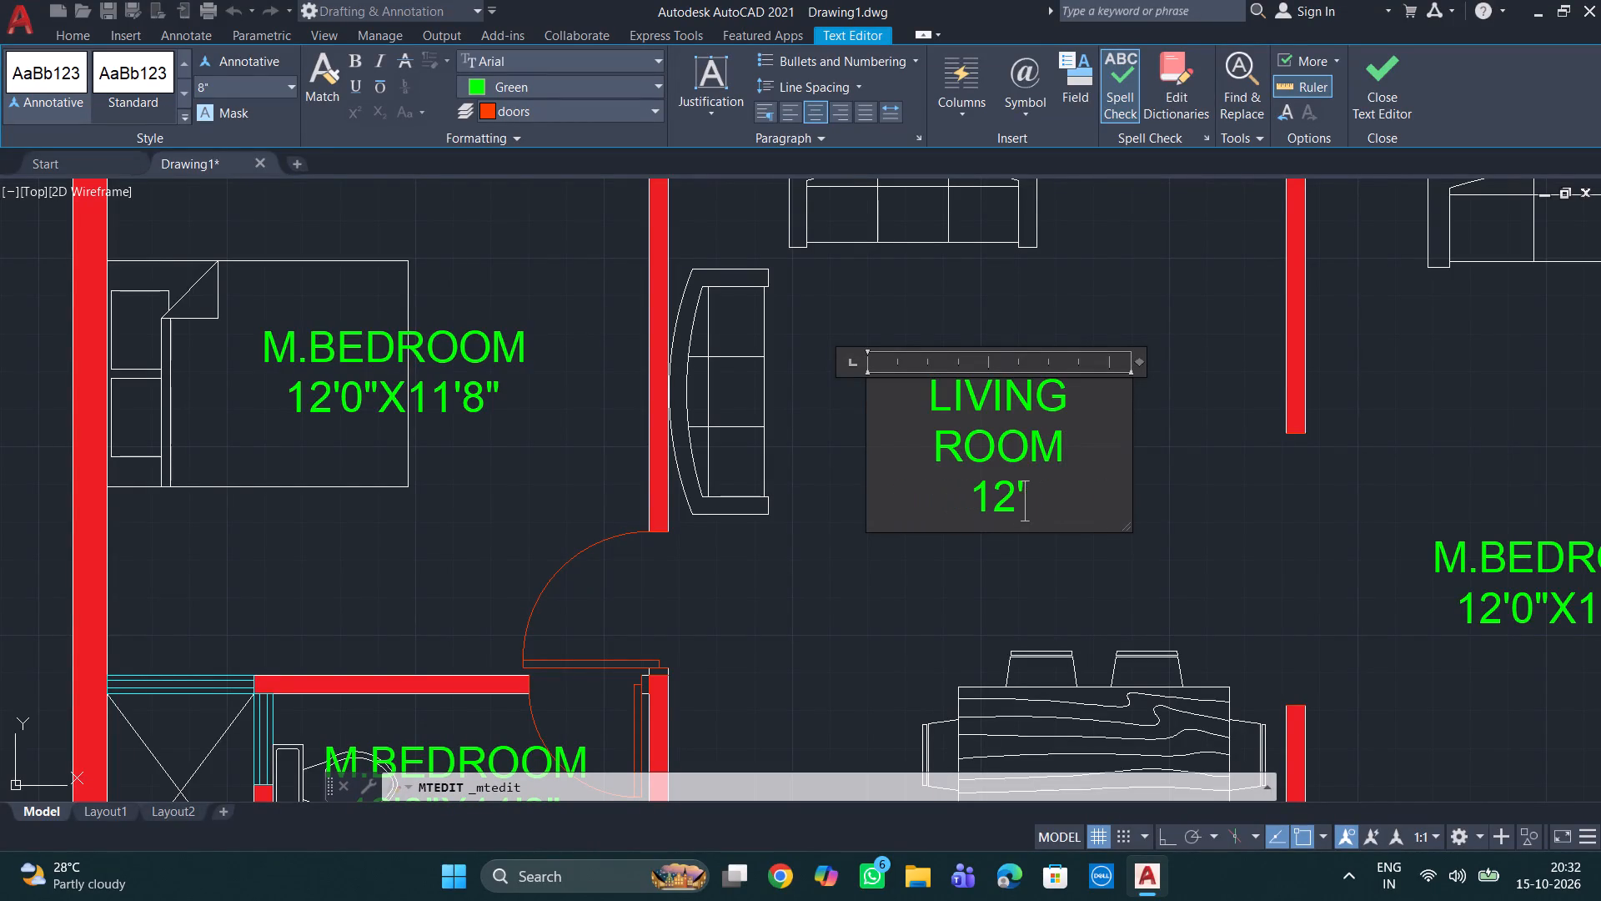
pyautogui.press('BackSpace')
pyautogui.press('BackSpace')
pyautogui.press('BackSpace')
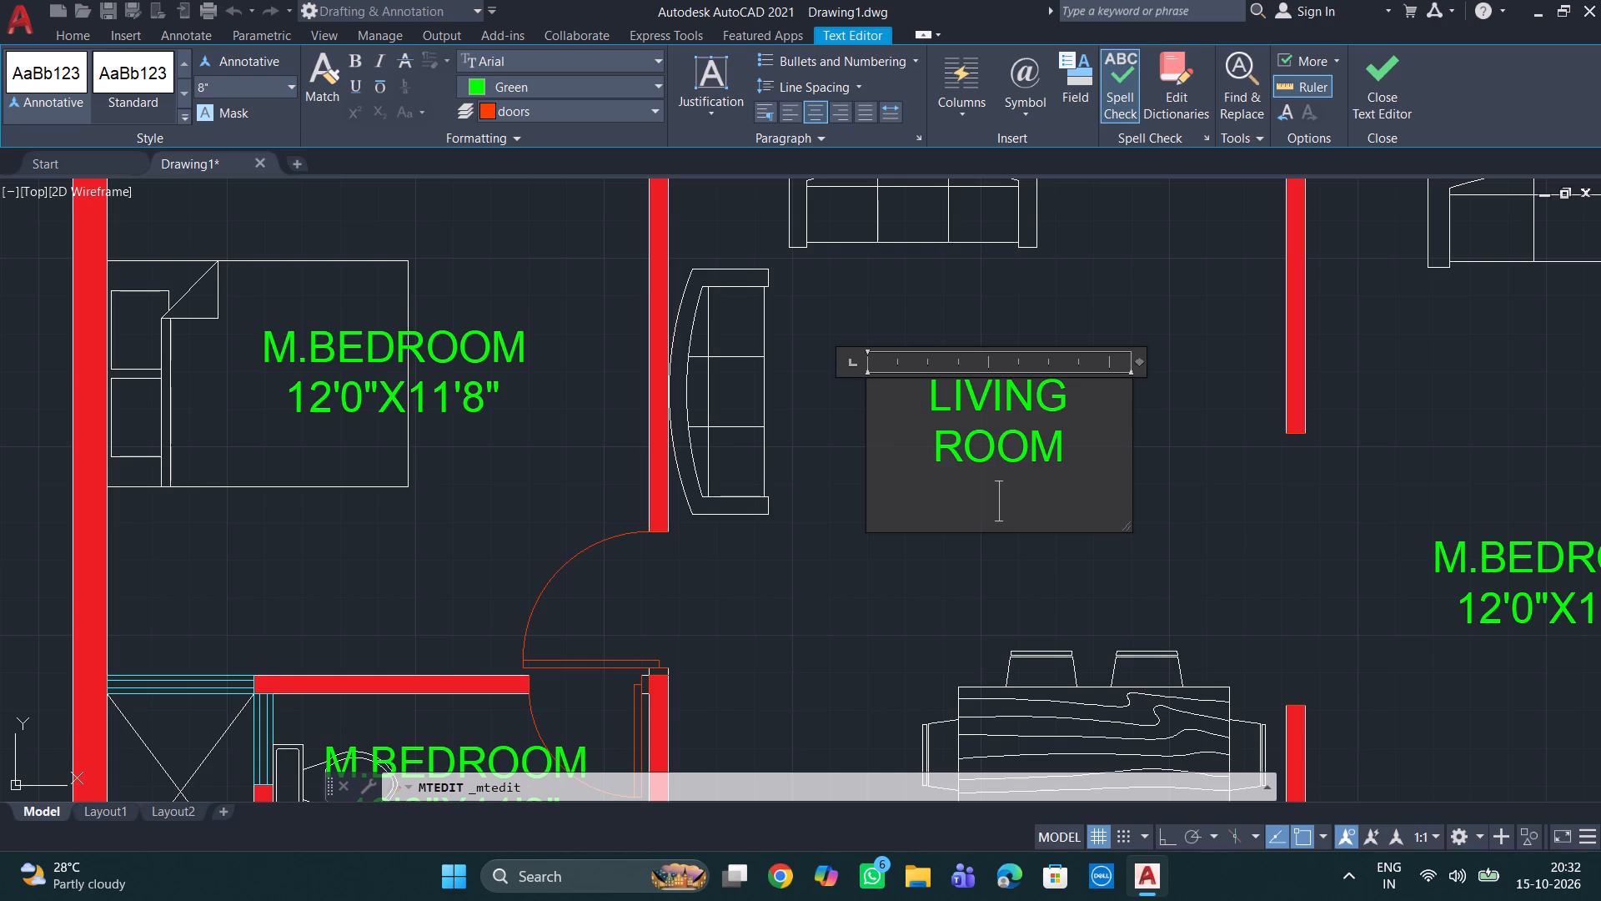
pyautogui.write("13'")
pyautogui.write('8"')
pyautogui.press('x')
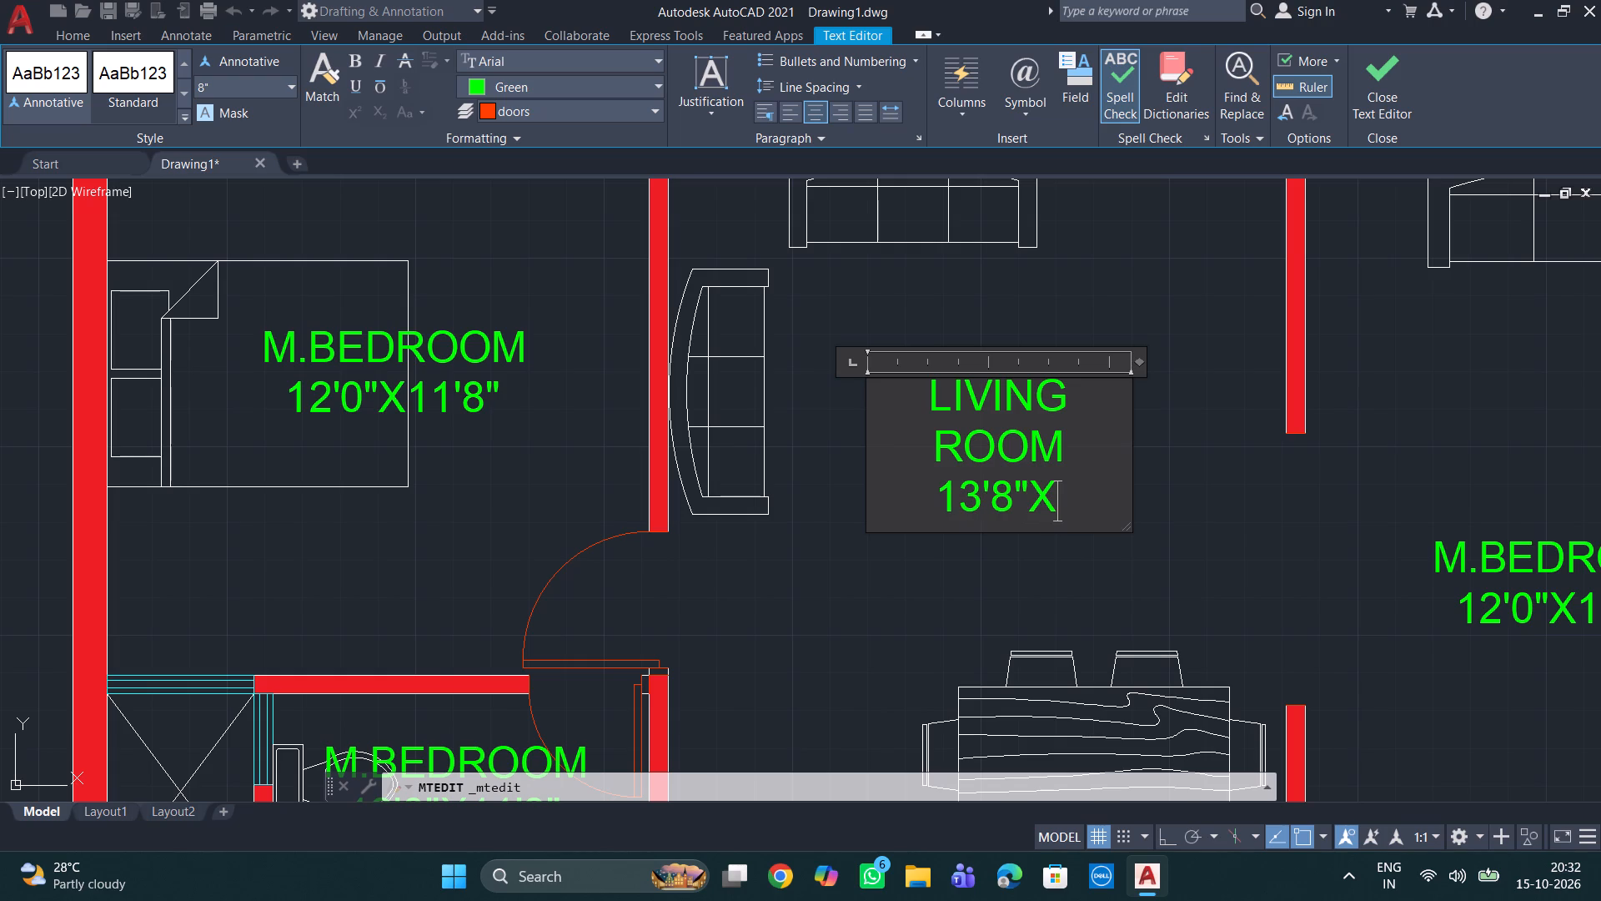
pyautogui.write("16'")
pyautogui.write('4"')
pyautogui.click(1245, 536)
pyautogui.scroll(-1, 1286, 589)
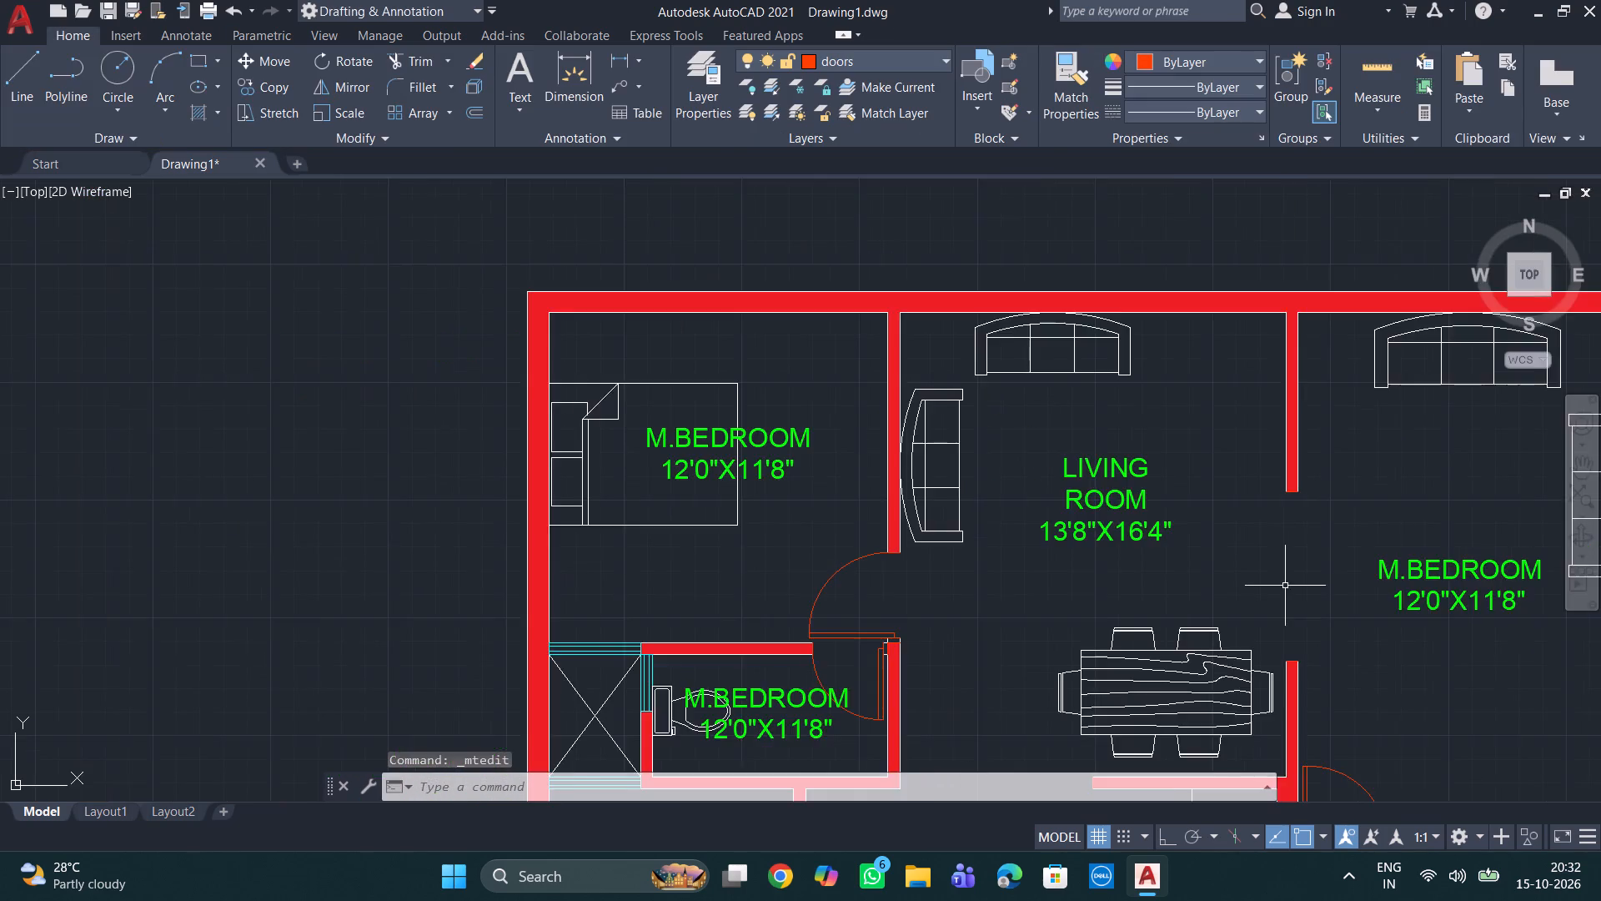
pyautogui.moveTo(1285, 586); pyautogui.dragTo(1040, 486, button='middle')
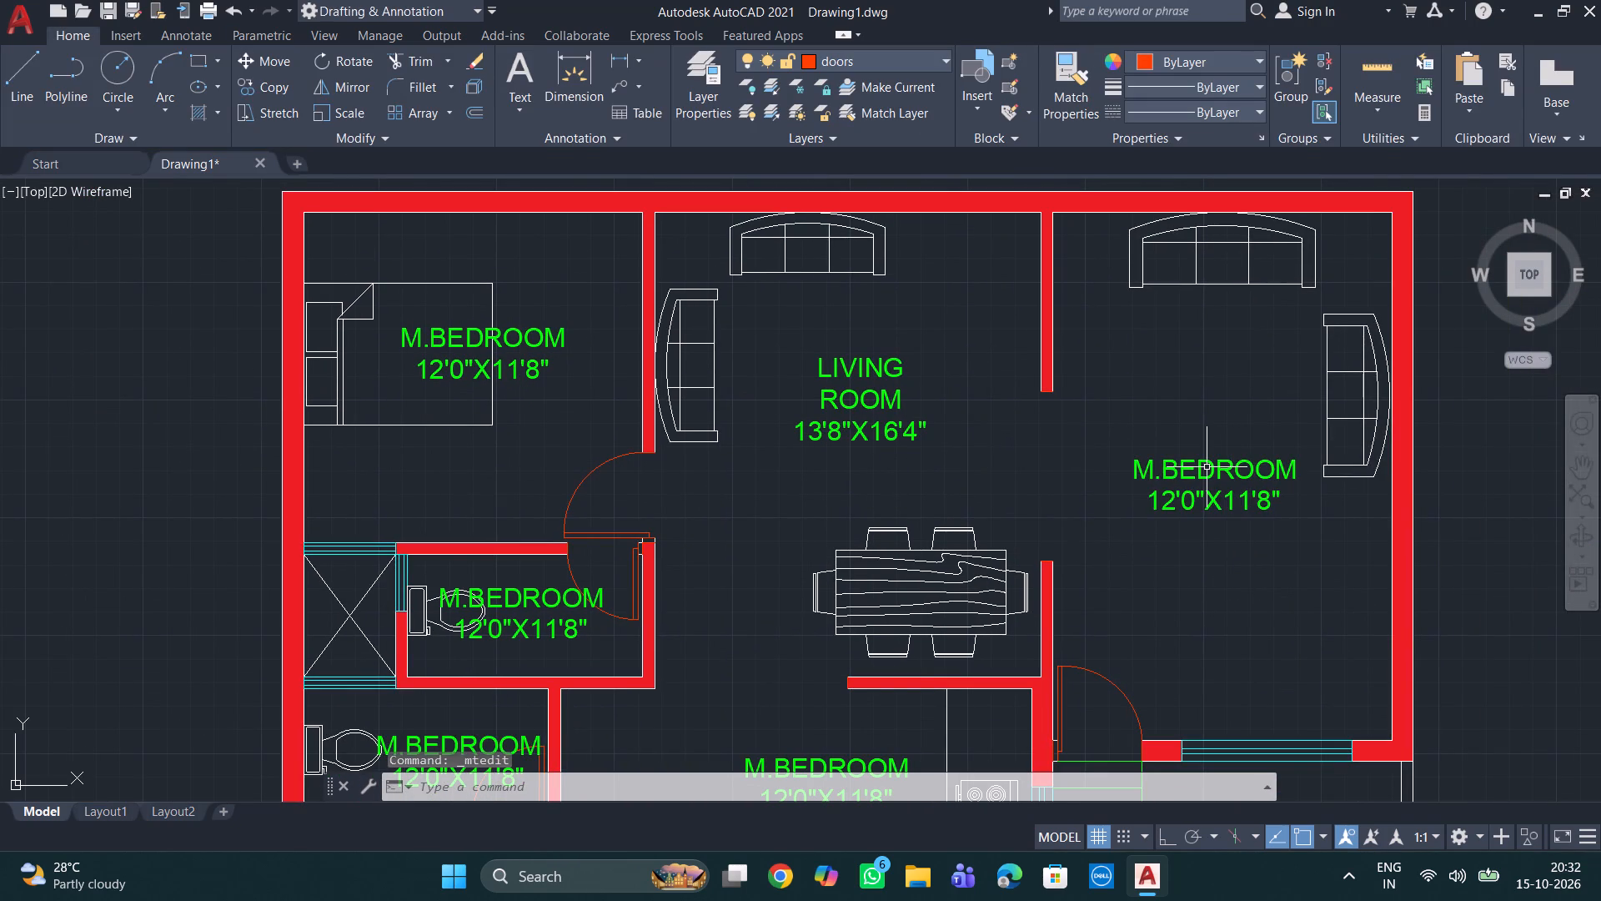
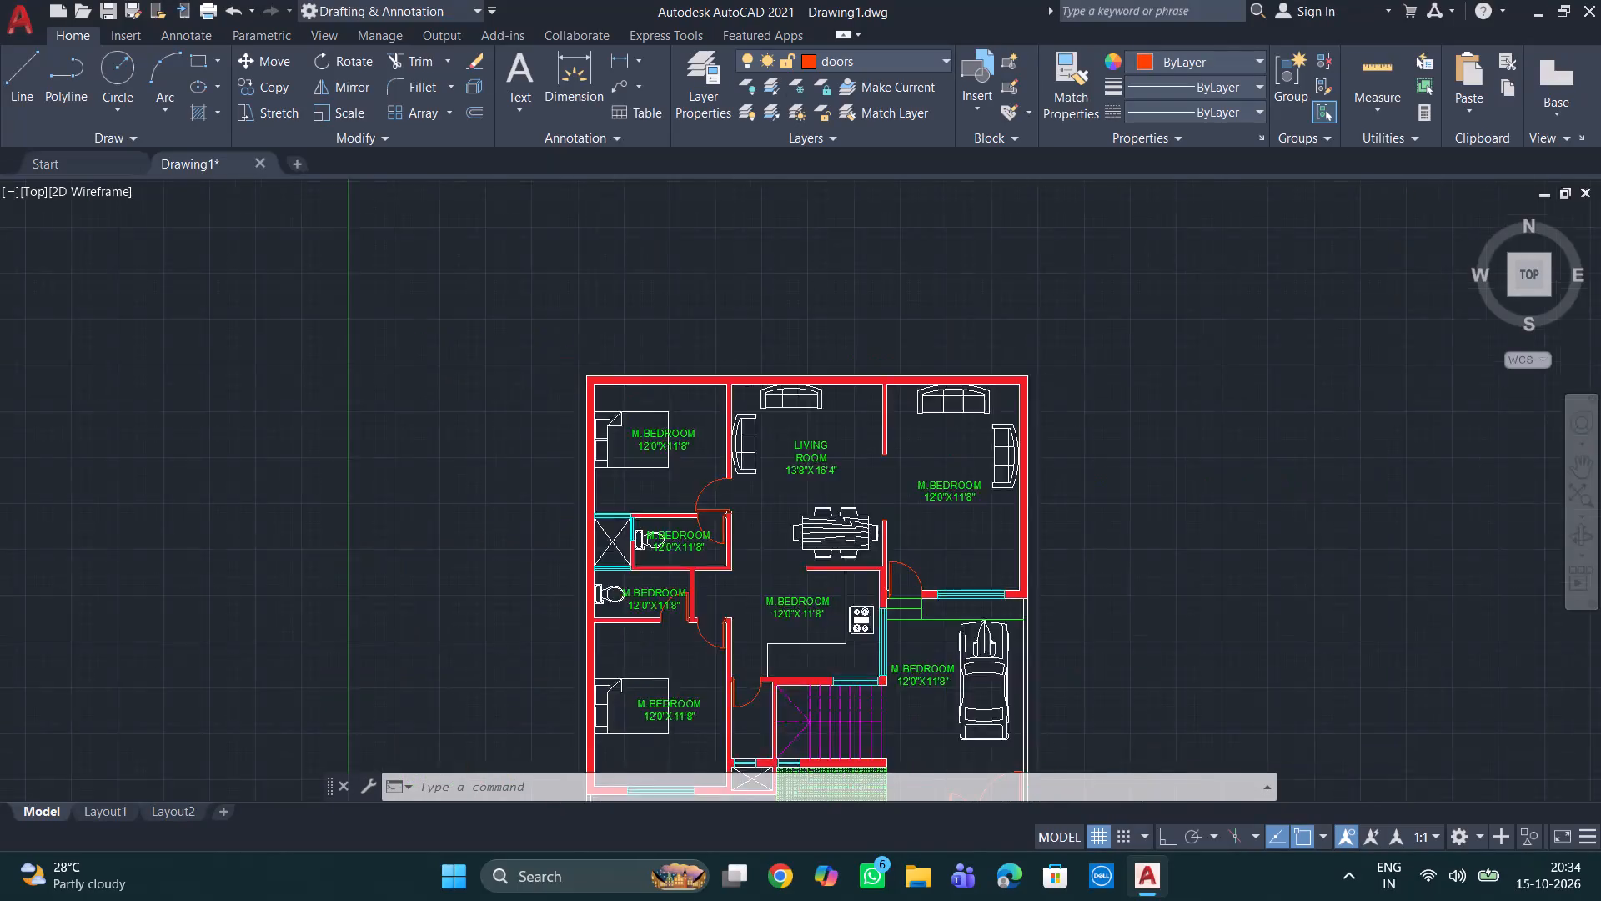
# Replace the name M.BEDROOM with DRAWING HALL in the label of the upper-right room, beside the living room.
pyautogui.scroll(2, 787, 501)
pyautogui.moveTo(580, 534); pyautogui.dragTo(575, 455, button='middle')
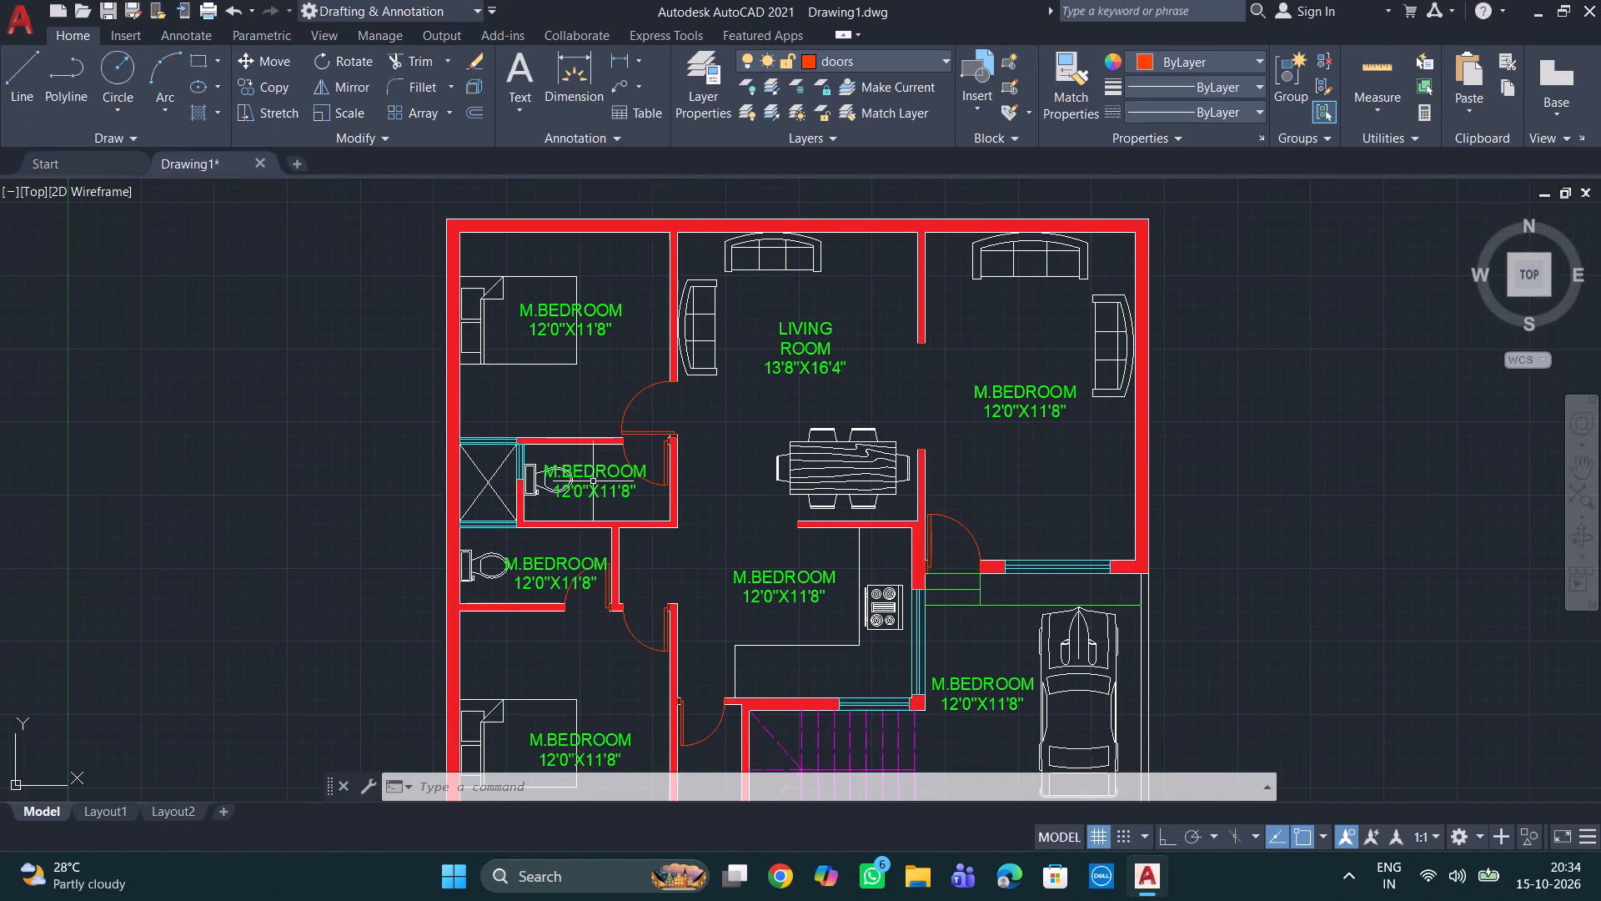
pyautogui.scroll(2, 603, 491)
pyautogui.scroll(-2, 1105, 501)
pyautogui.moveTo(1101, 496); pyautogui.dragTo(832, 476, button='middle')
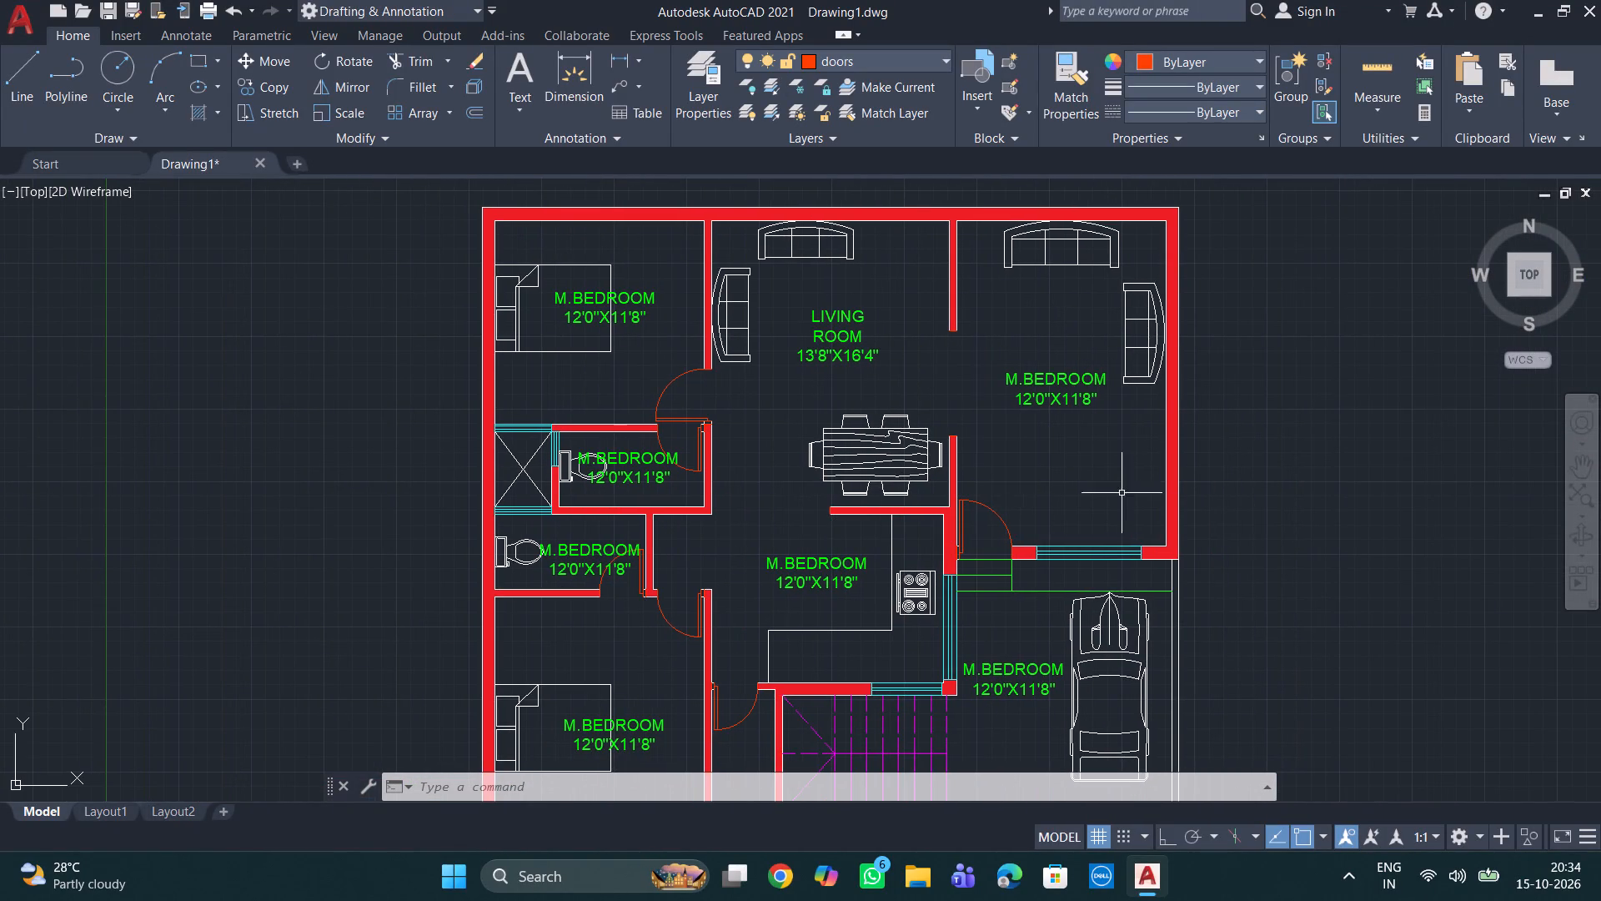
pyautogui.scroll(2, 1069, 365)
pyautogui.doubleClick(1056, 398)
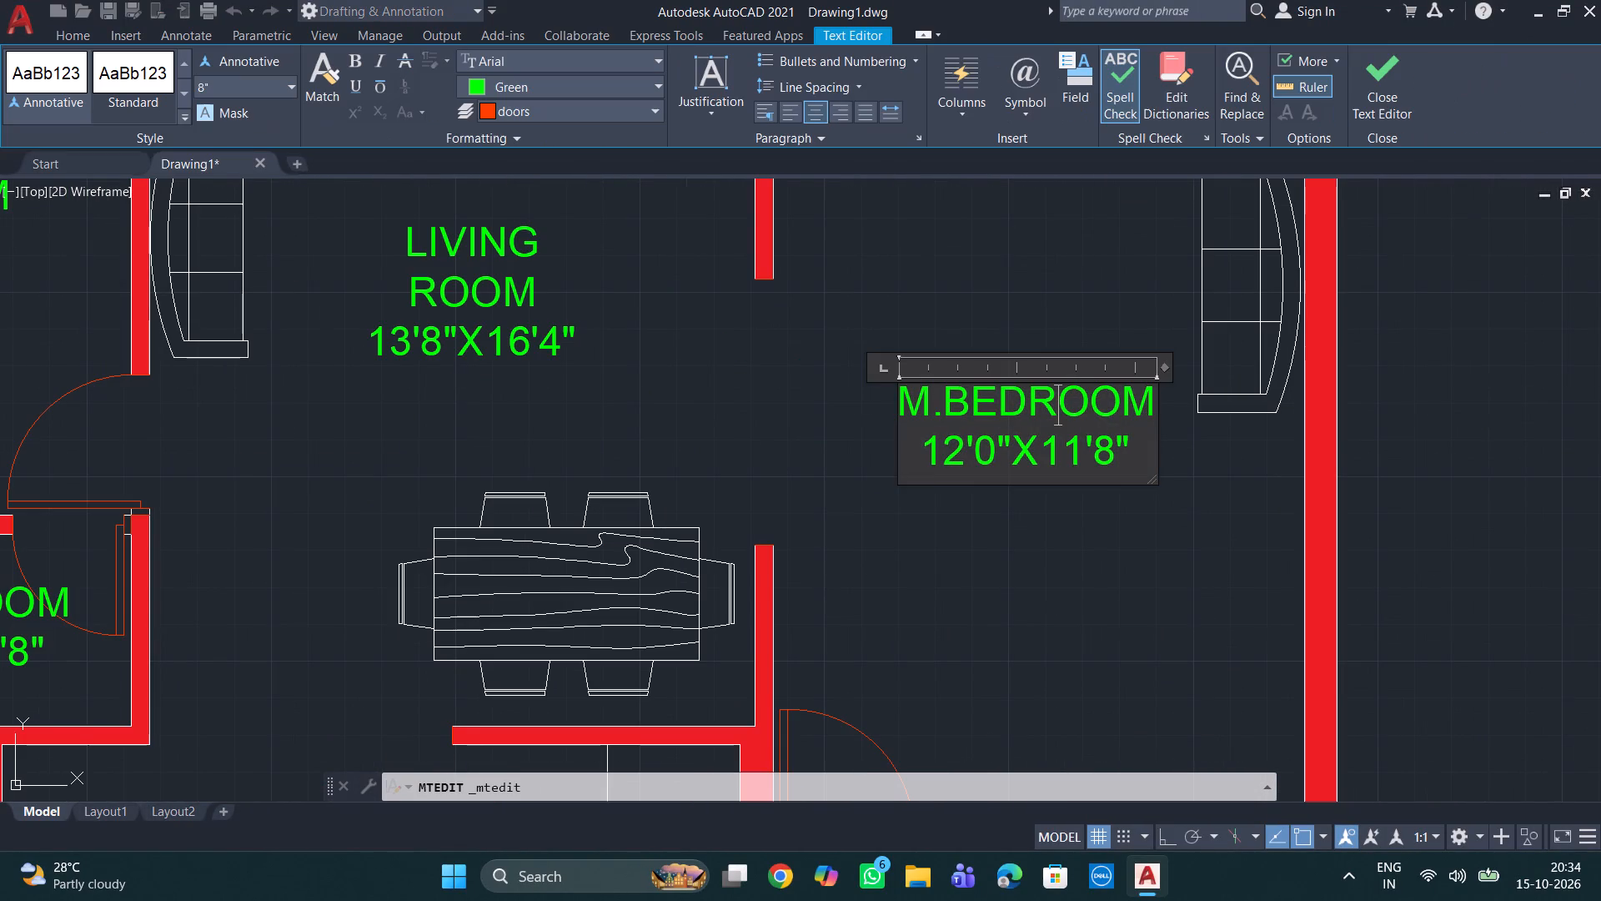
pyautogui.click(1150, 405)
pyautogui.press('BackSpace')
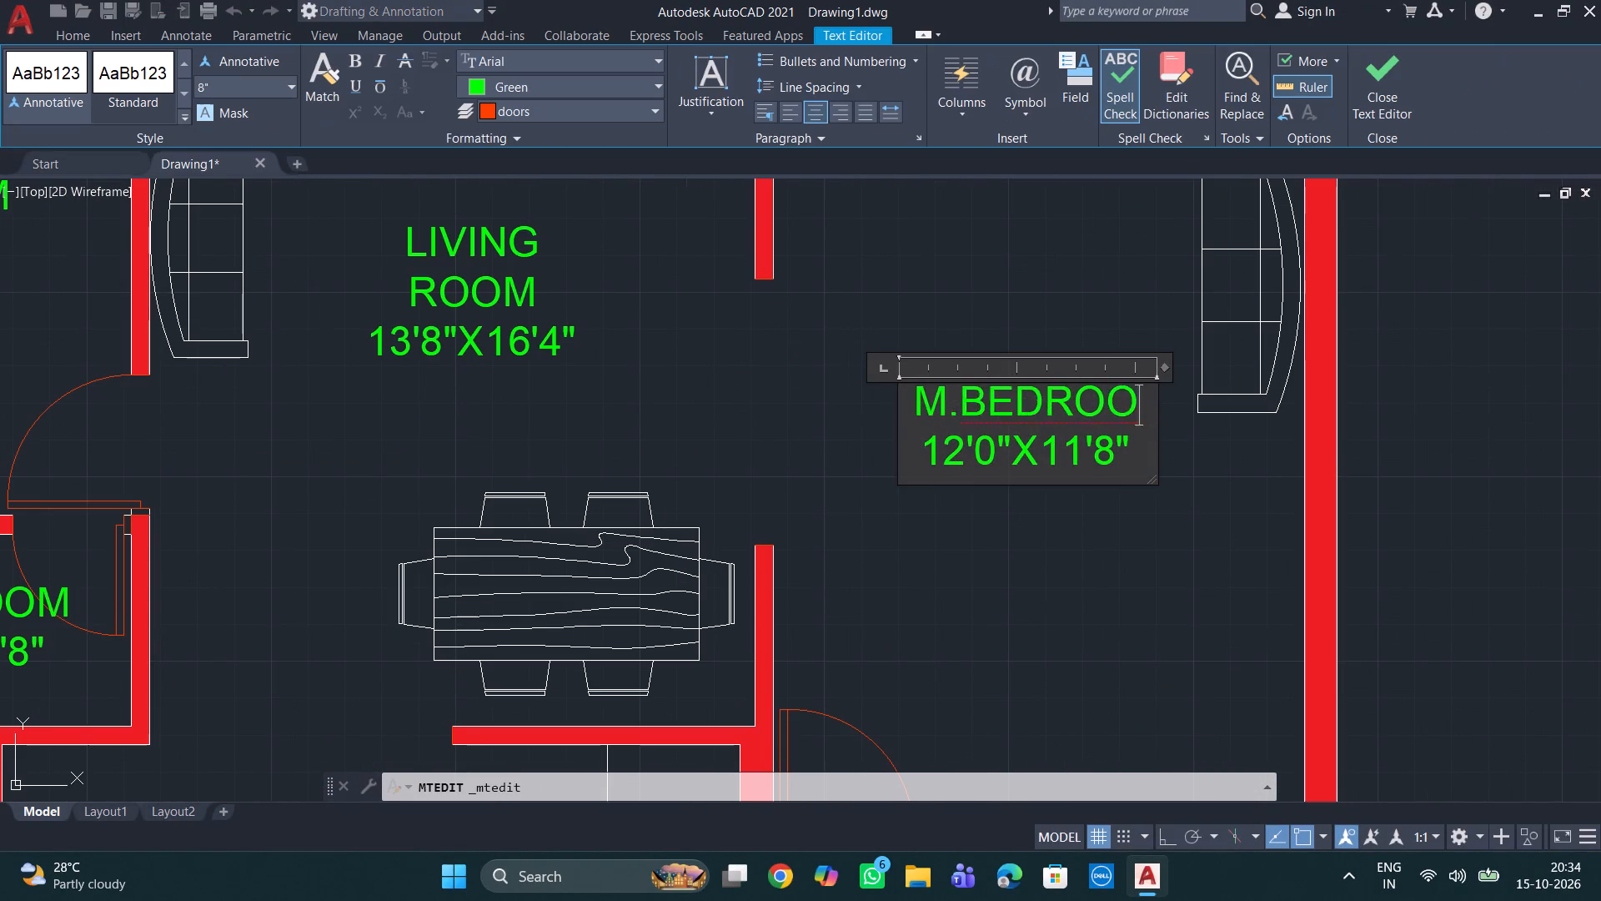
pyautogui.press('BackSpace')
pyautogui.press('BackSpace')
pyautogui.press('BackSpace')
pyautogui.press('BackSpace')
pyautogui.press('BackSpace')
pyautogui.press('BackSpace')
pyautogui.press('BackSpace')
pyautogui.press('BackSpace')
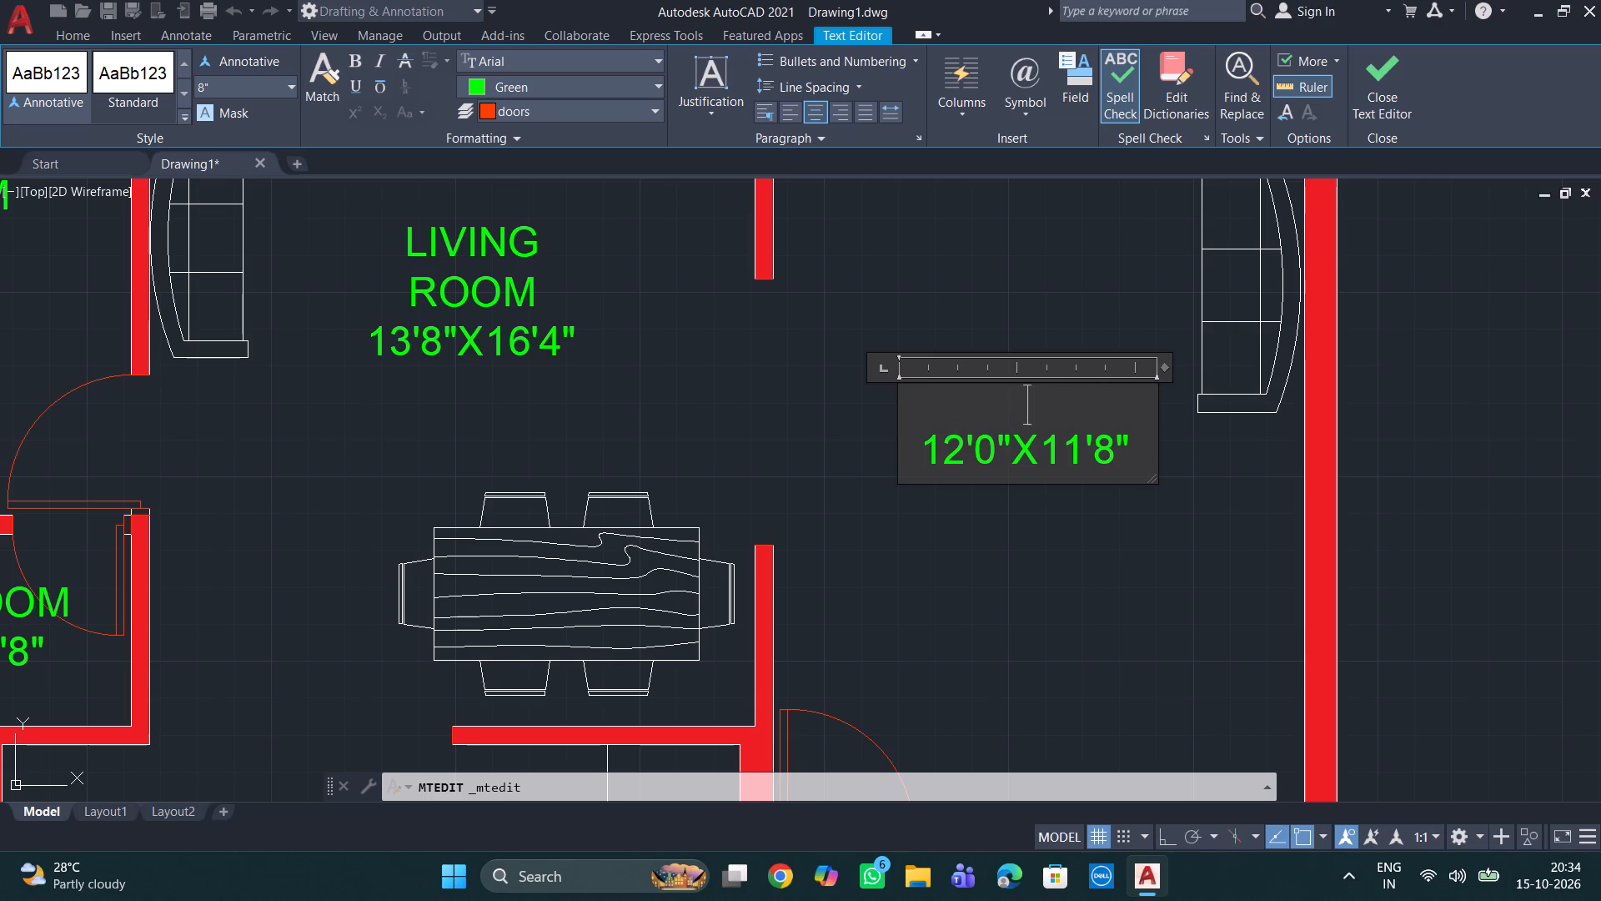
pyautogui.write('DRAWING HALL')
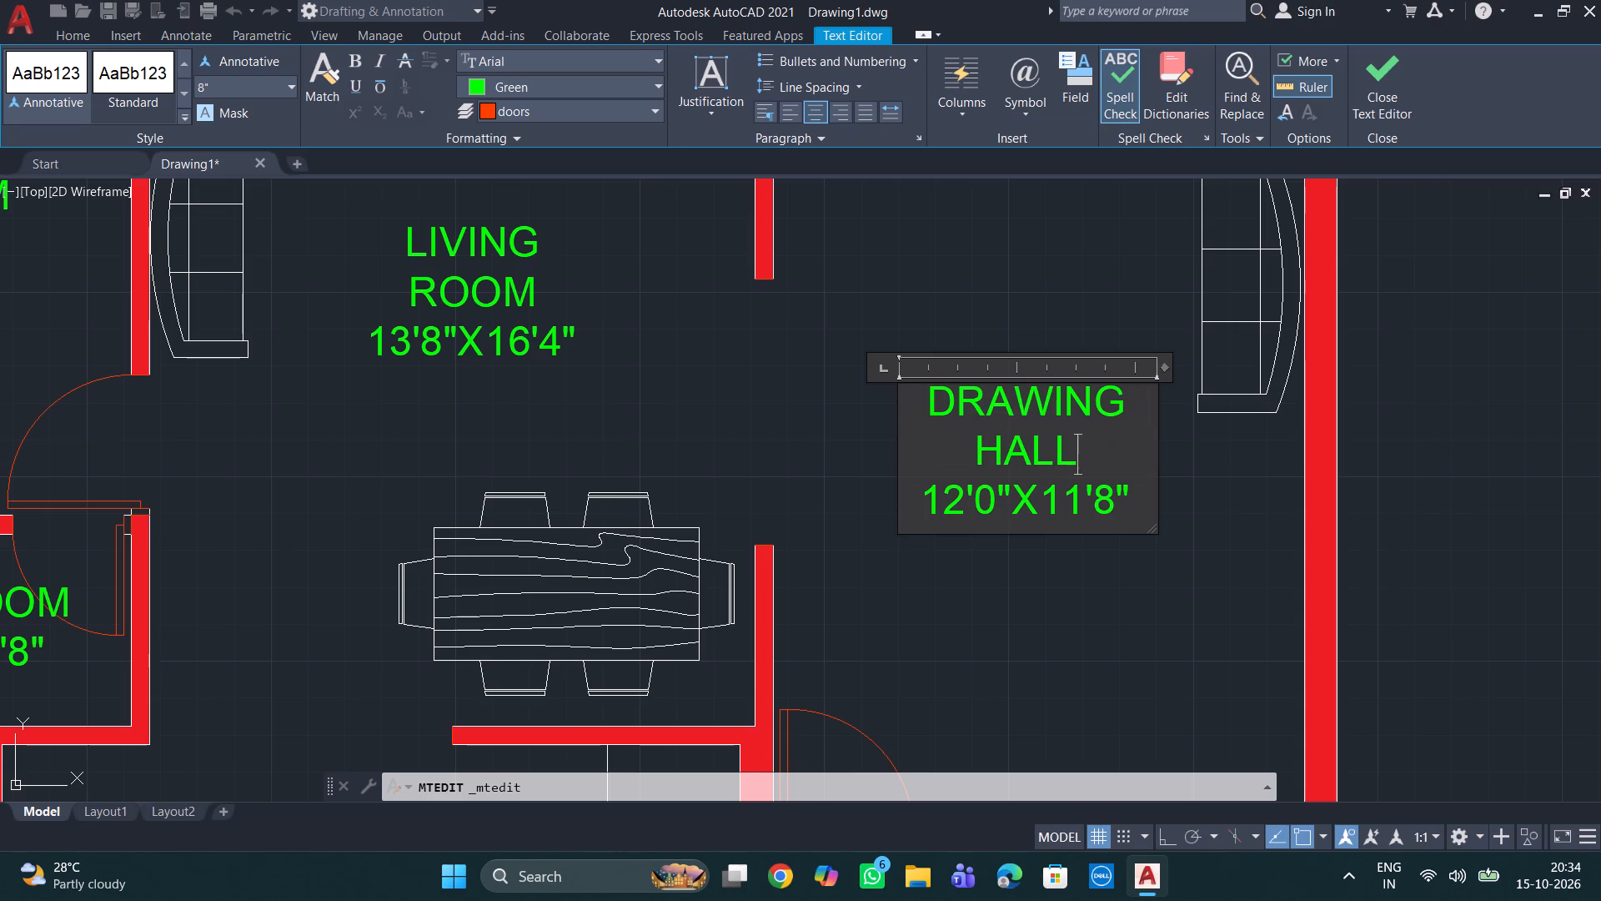
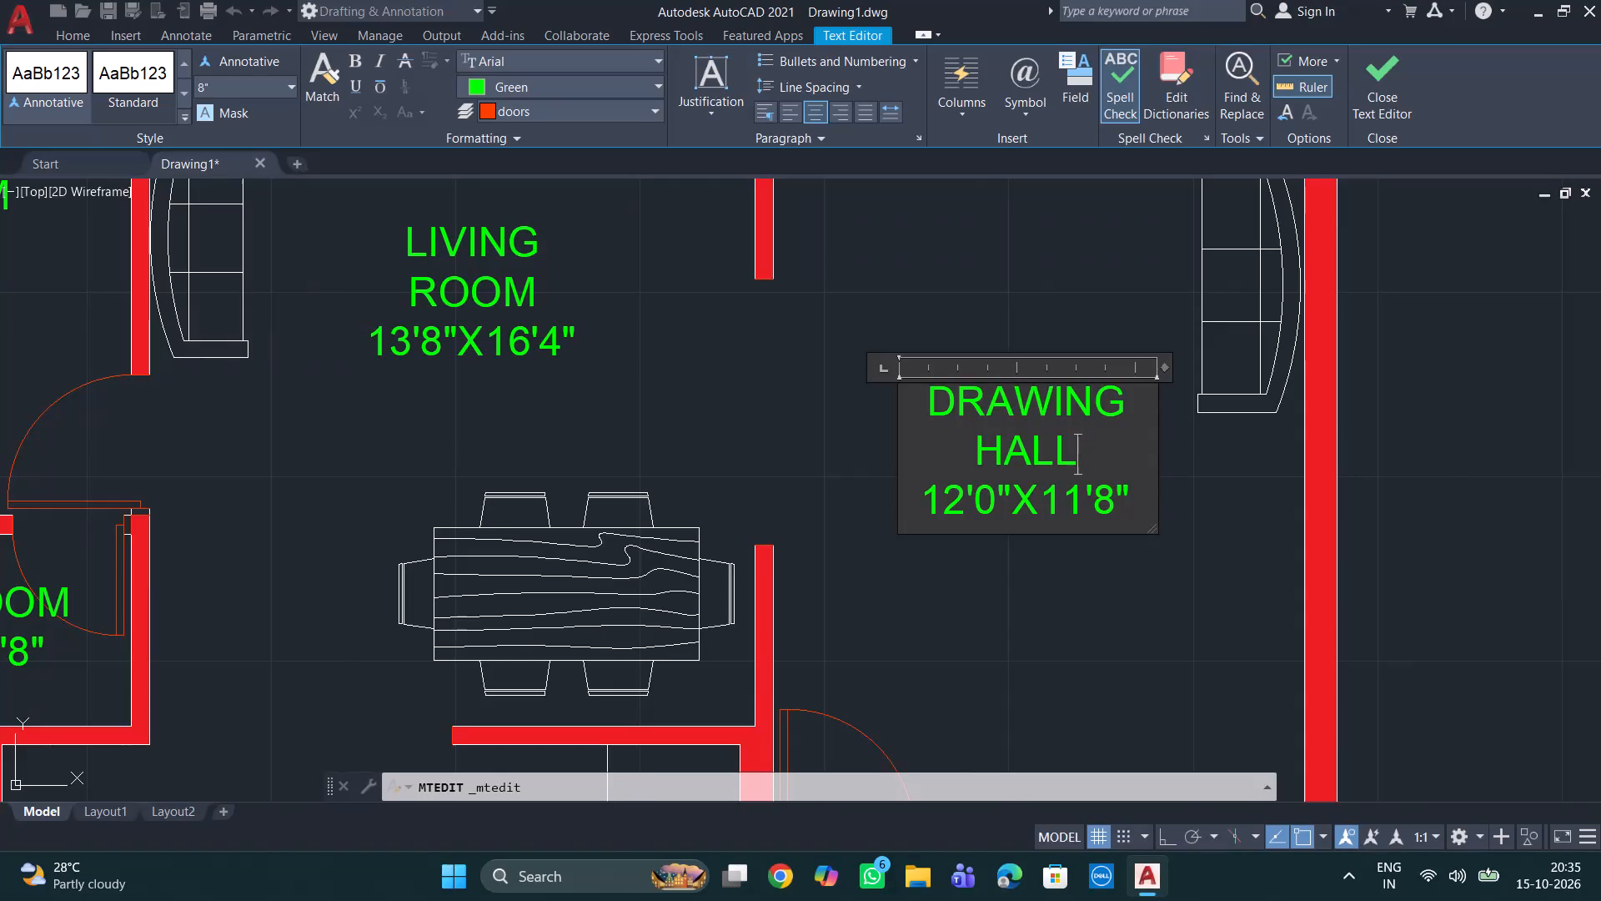
# Change the size line of the DRAWING HALL label to 12'0X18'8".
pyautogui.click(1141, 501)
pyautogui.press('BackSpace')
pyautogui.press('BackSpace')
pyautogui.press('BackSpace')
pyautogui.press('BackSpace')
pyautogui.press('BackSpace')
pyautogui.press('BackSpace')
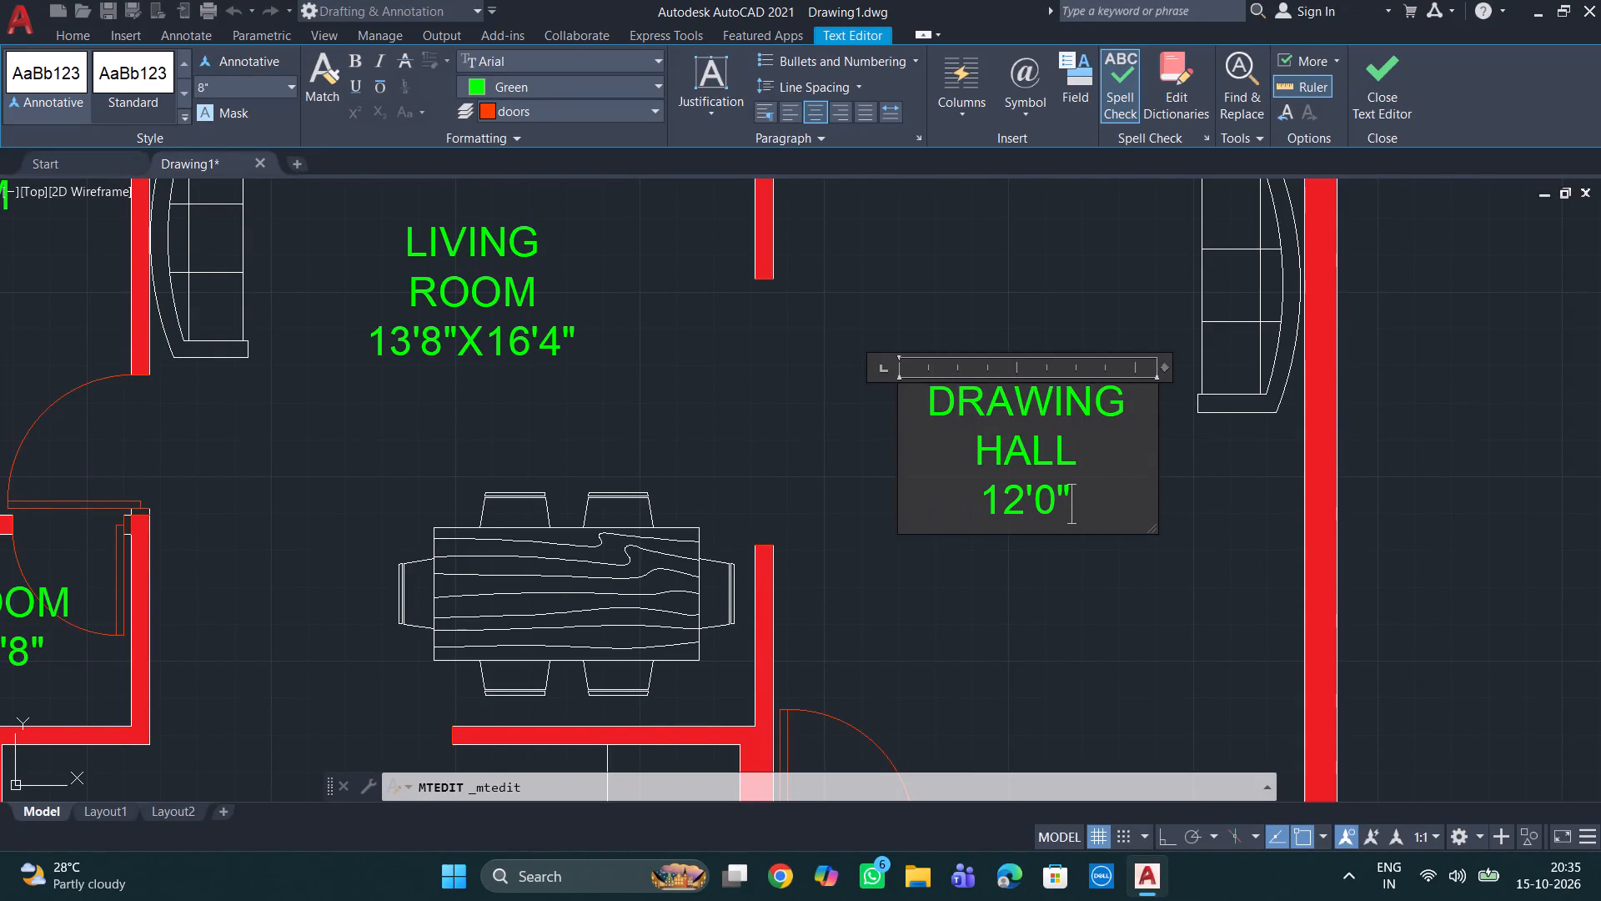
pyautogui.press('BackSpace')
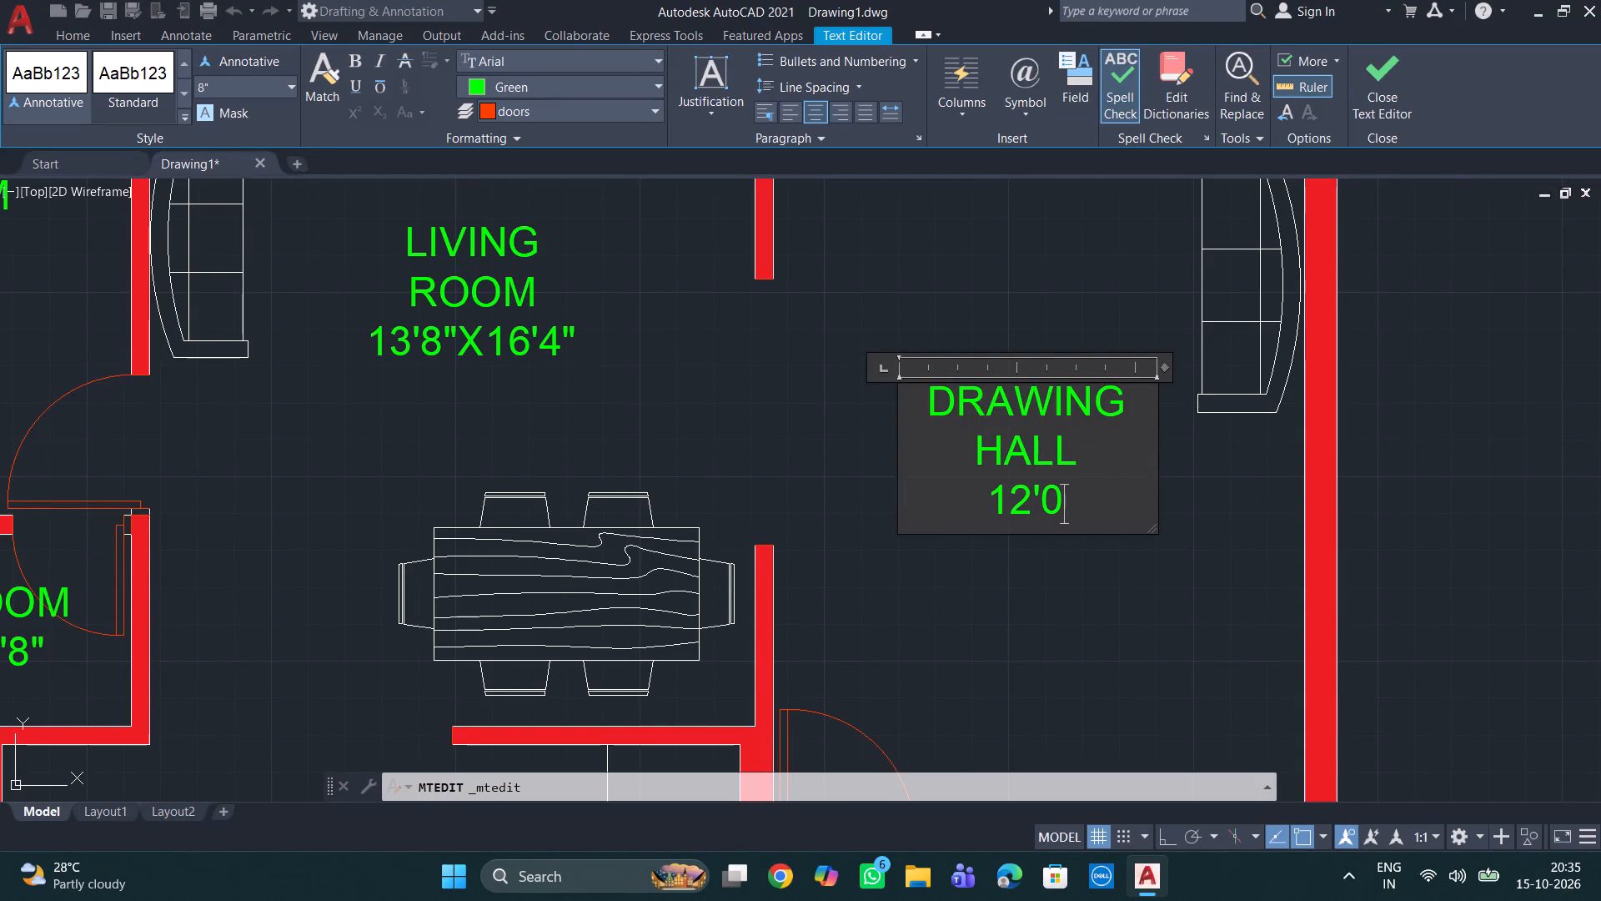
pyautogui.write('X')
pyautogui.press('space')
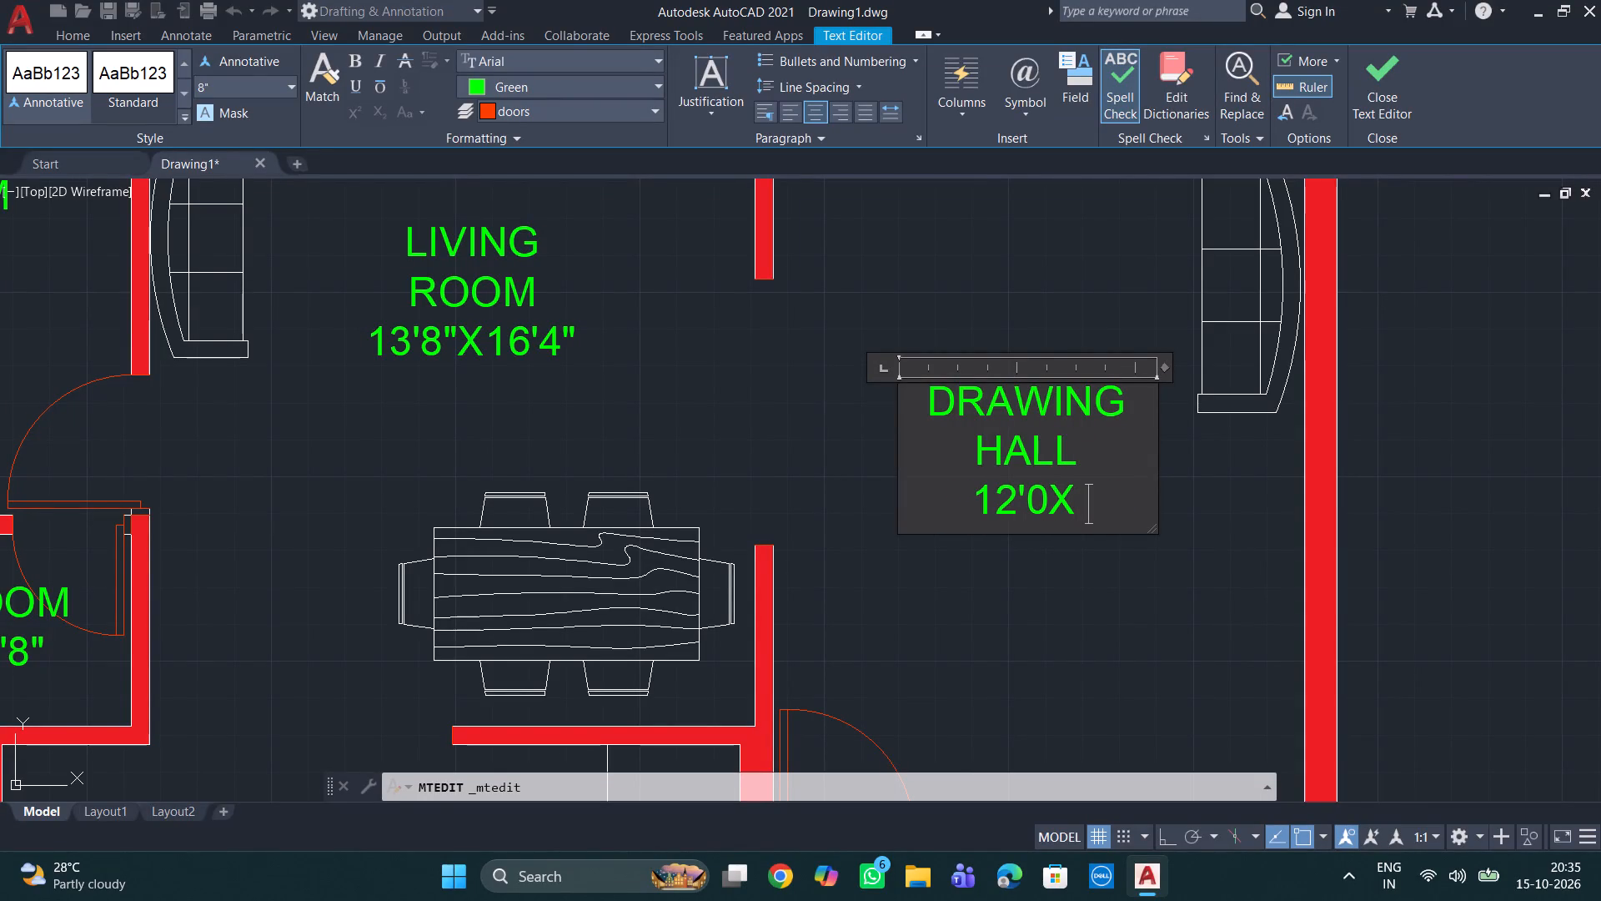
pyautogui.press('BackSpace')
pyautogui.write("18'")
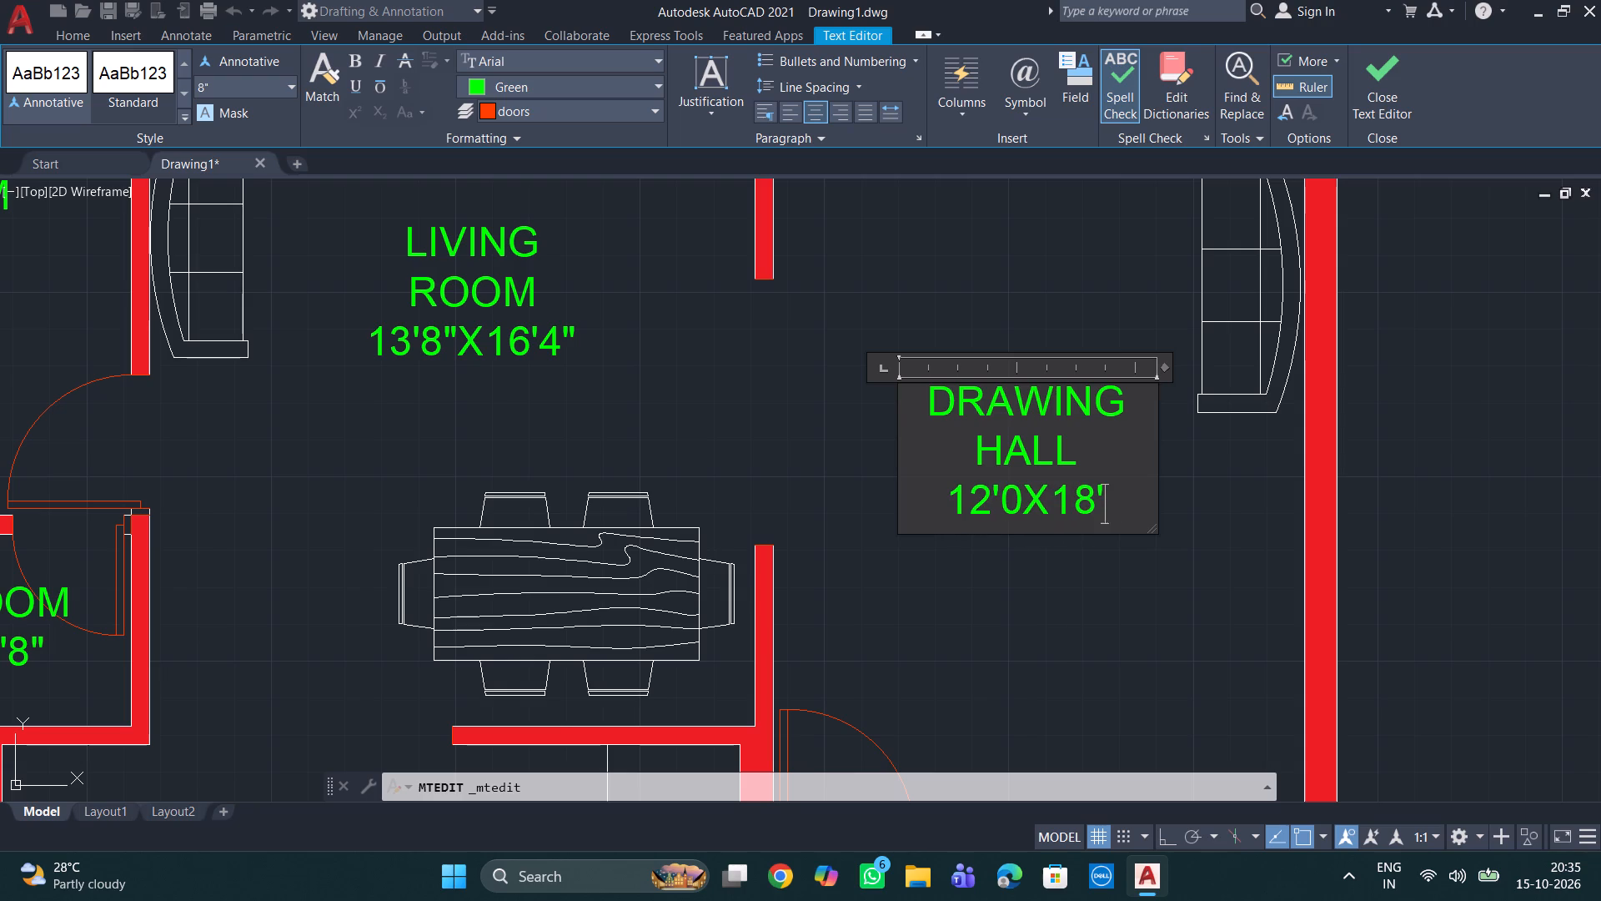
pyautogui.write('8"')
pyautogui.click(780, 385)
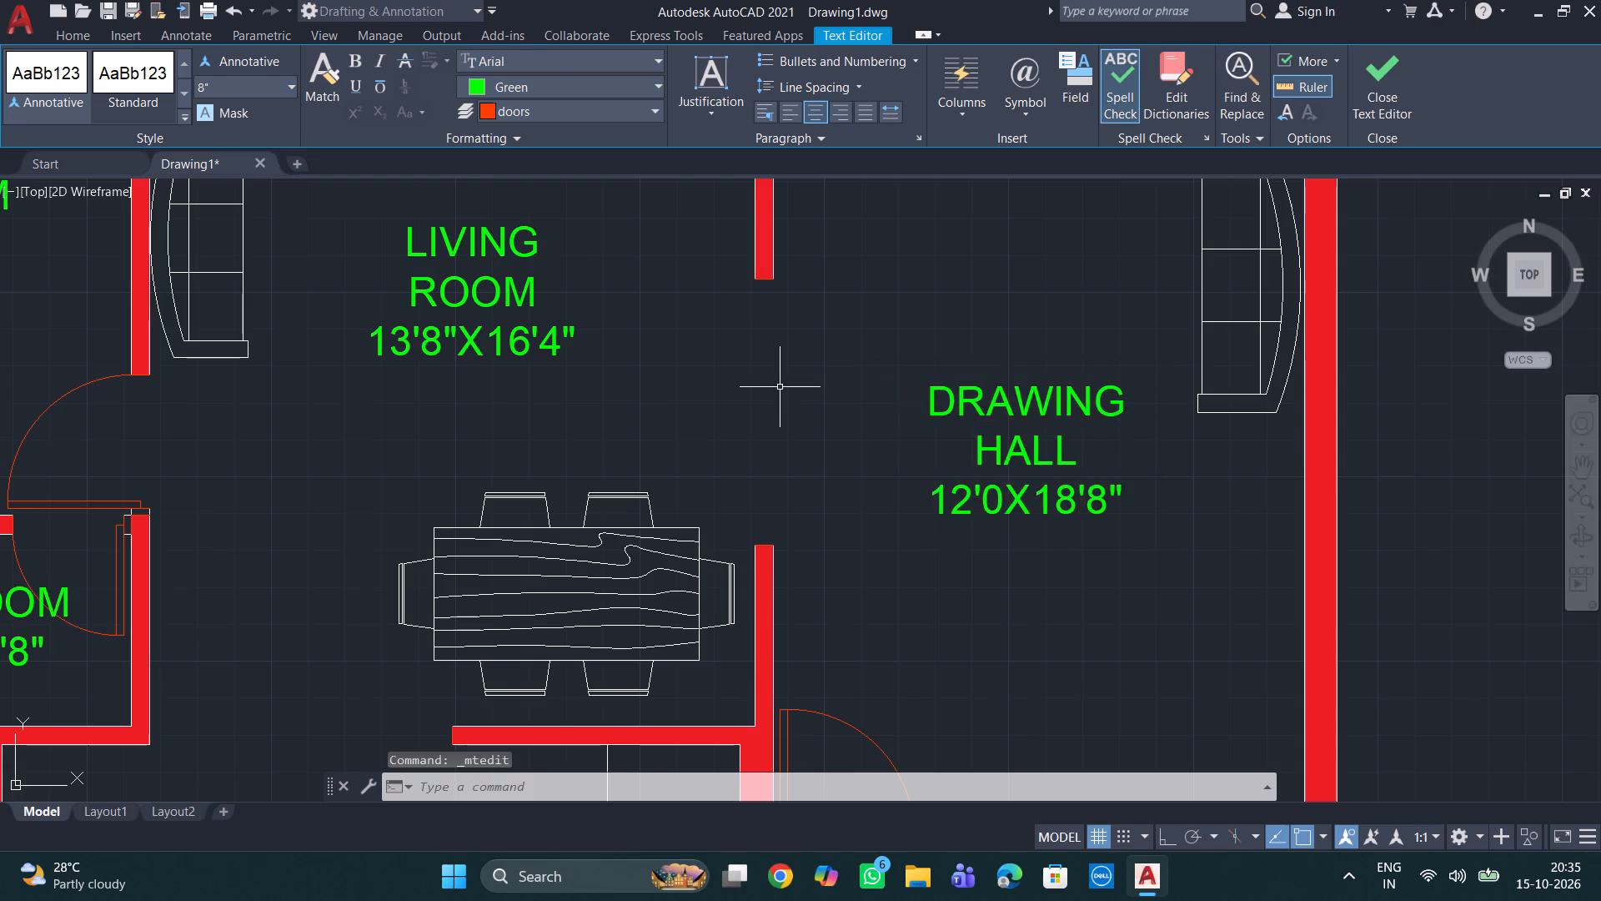
# Replace the name M.BEDROOM with KITCHEN in the label beside the stove counter.
pyautogui.scroll(-2, 778, 390)
pyautogui.moveTo(780, 398); pyautogui.dragTo(1023, 436, button='middle')
pyautogui.scroll(2, 913, 647)
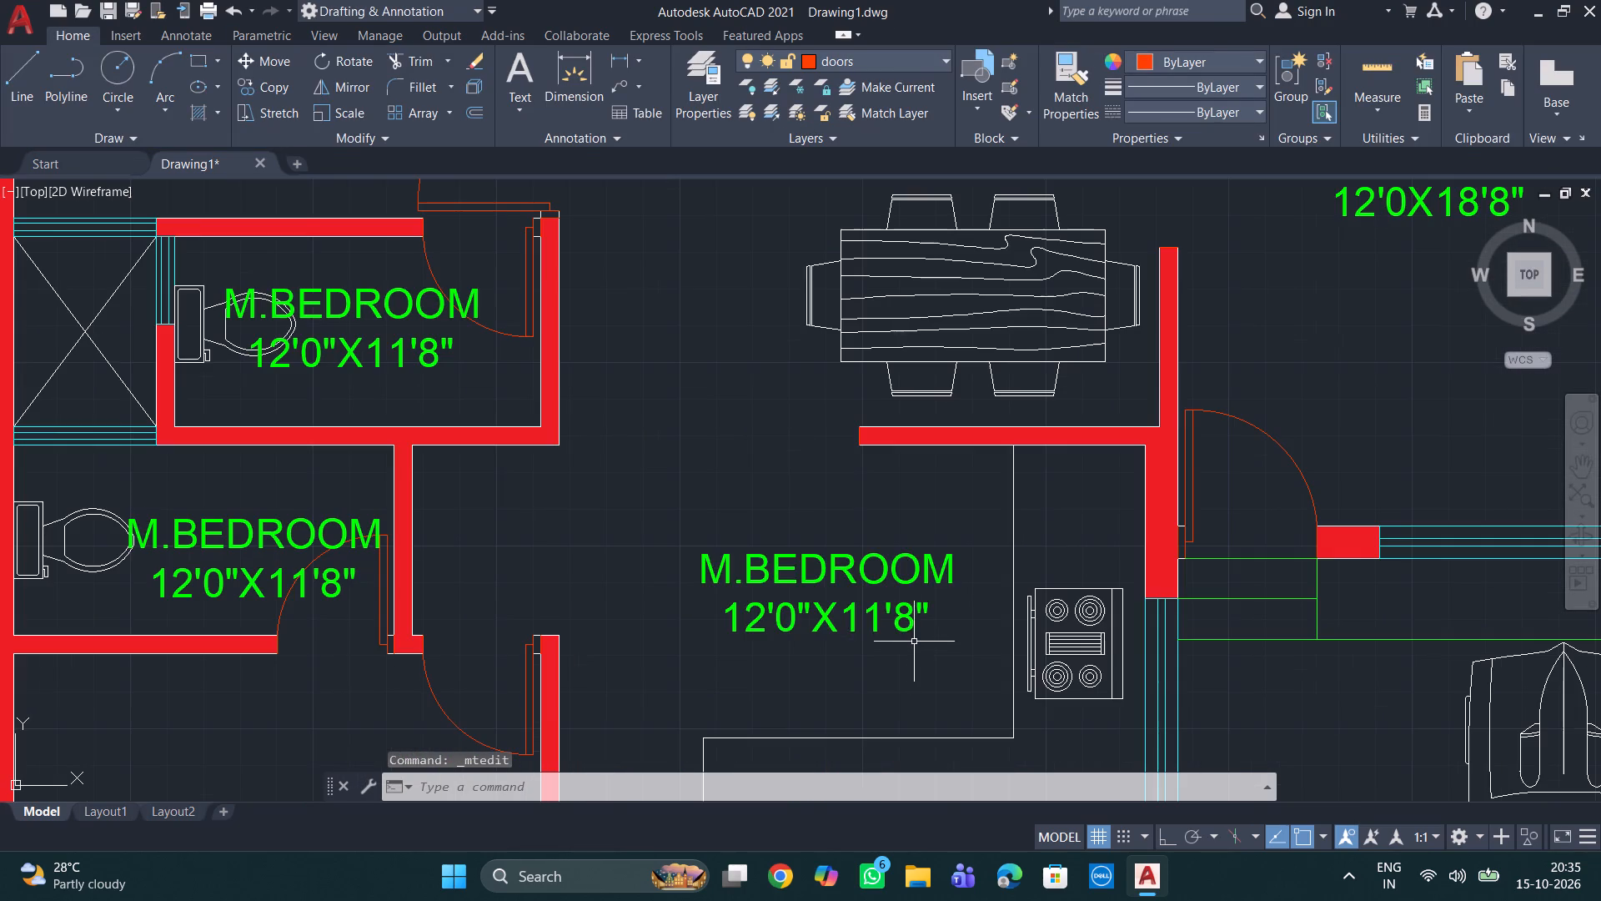
pyautogui.click(863, 578)
pyautogui.click(870, 580)
pyautogui.doubleClick(871, 578)
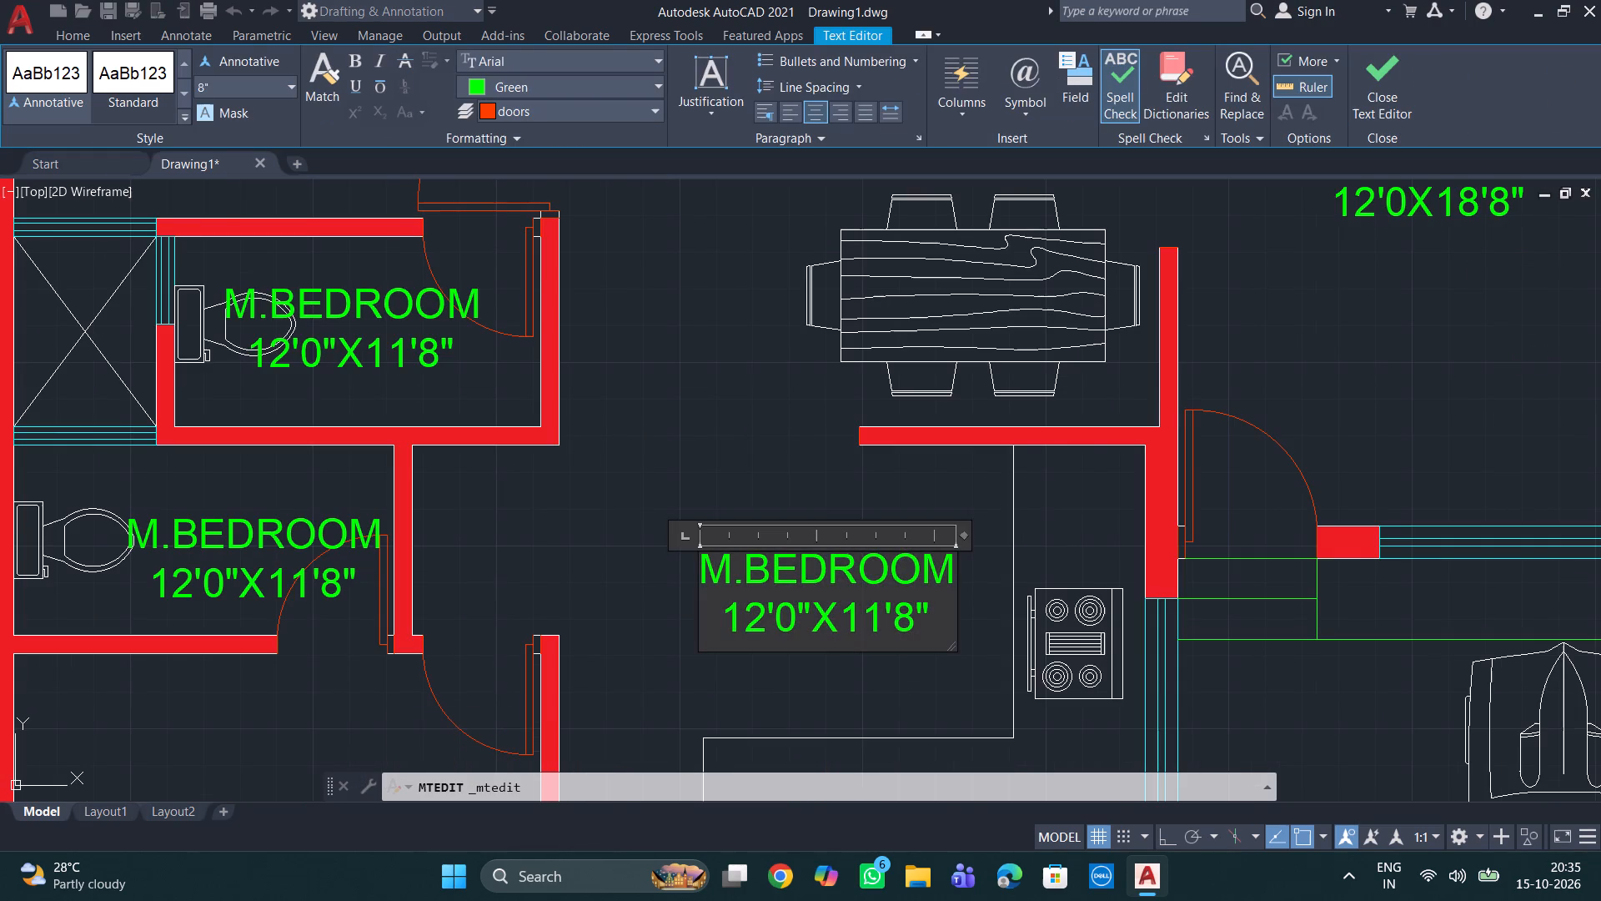
pyautogui.click(954, 571)
pyautogui.click(954, 571)
pyautogui.click(946, 571)
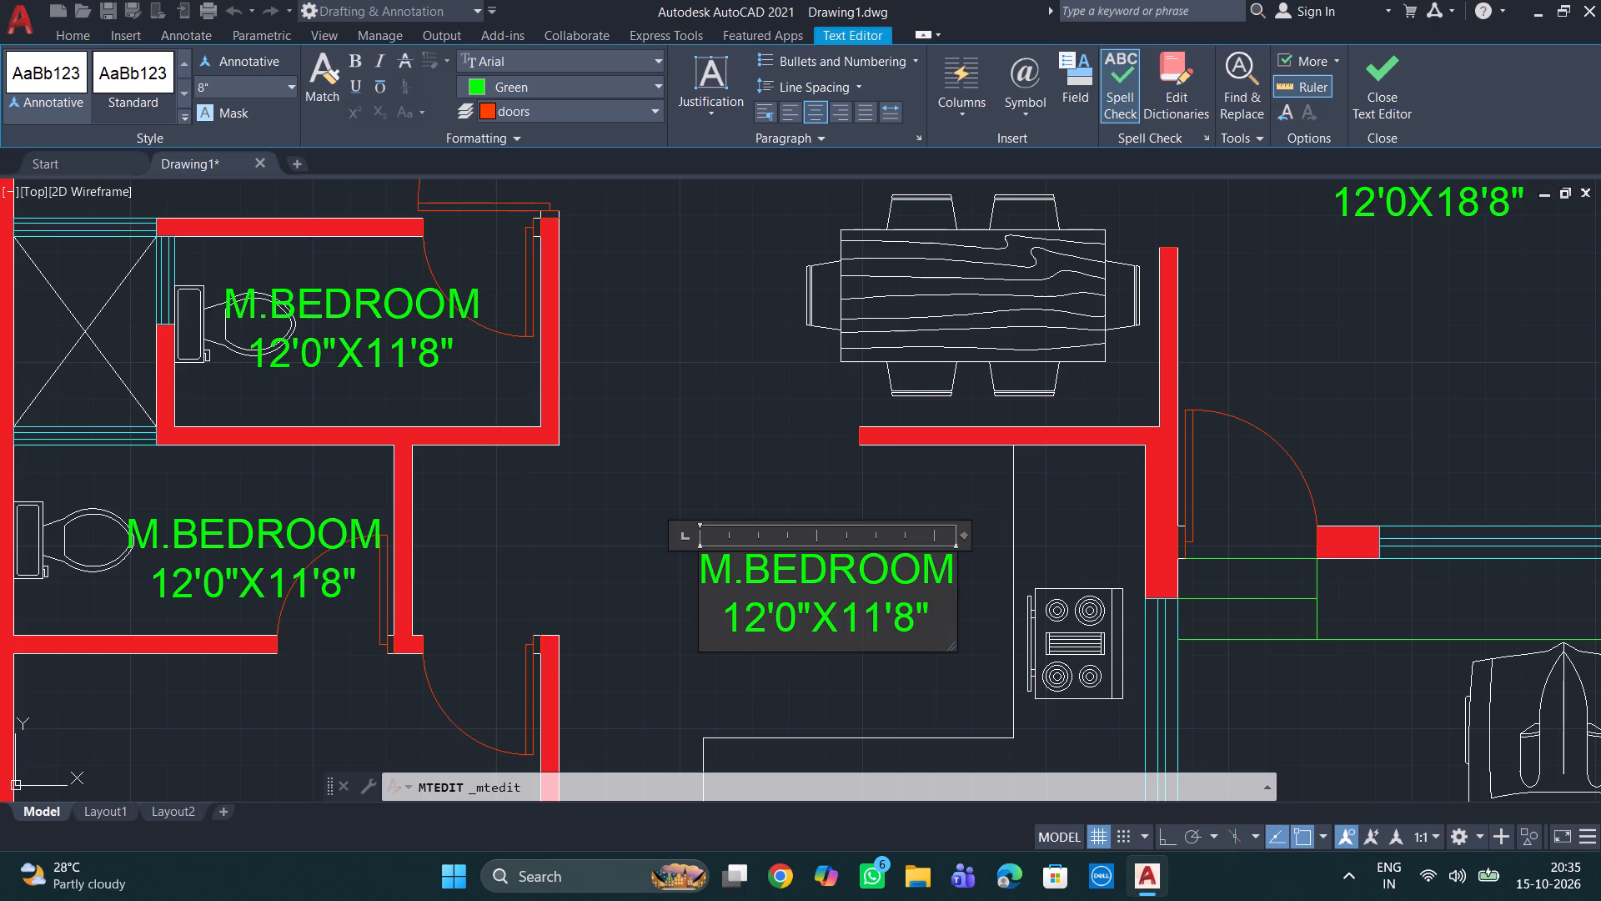
pyautogui.press('BackSpace')
pyautogui.press('BackSpace')
pyautogui.press('BackSpace')
pyautogui.press('BackSpace')
pyautogui.press('BackSpace')
pyautogui.press('BackSpace')
pyautogui.press('BackSpace')
pyautogui.press('BackSpace')
pyautogui.press('BackSpace')
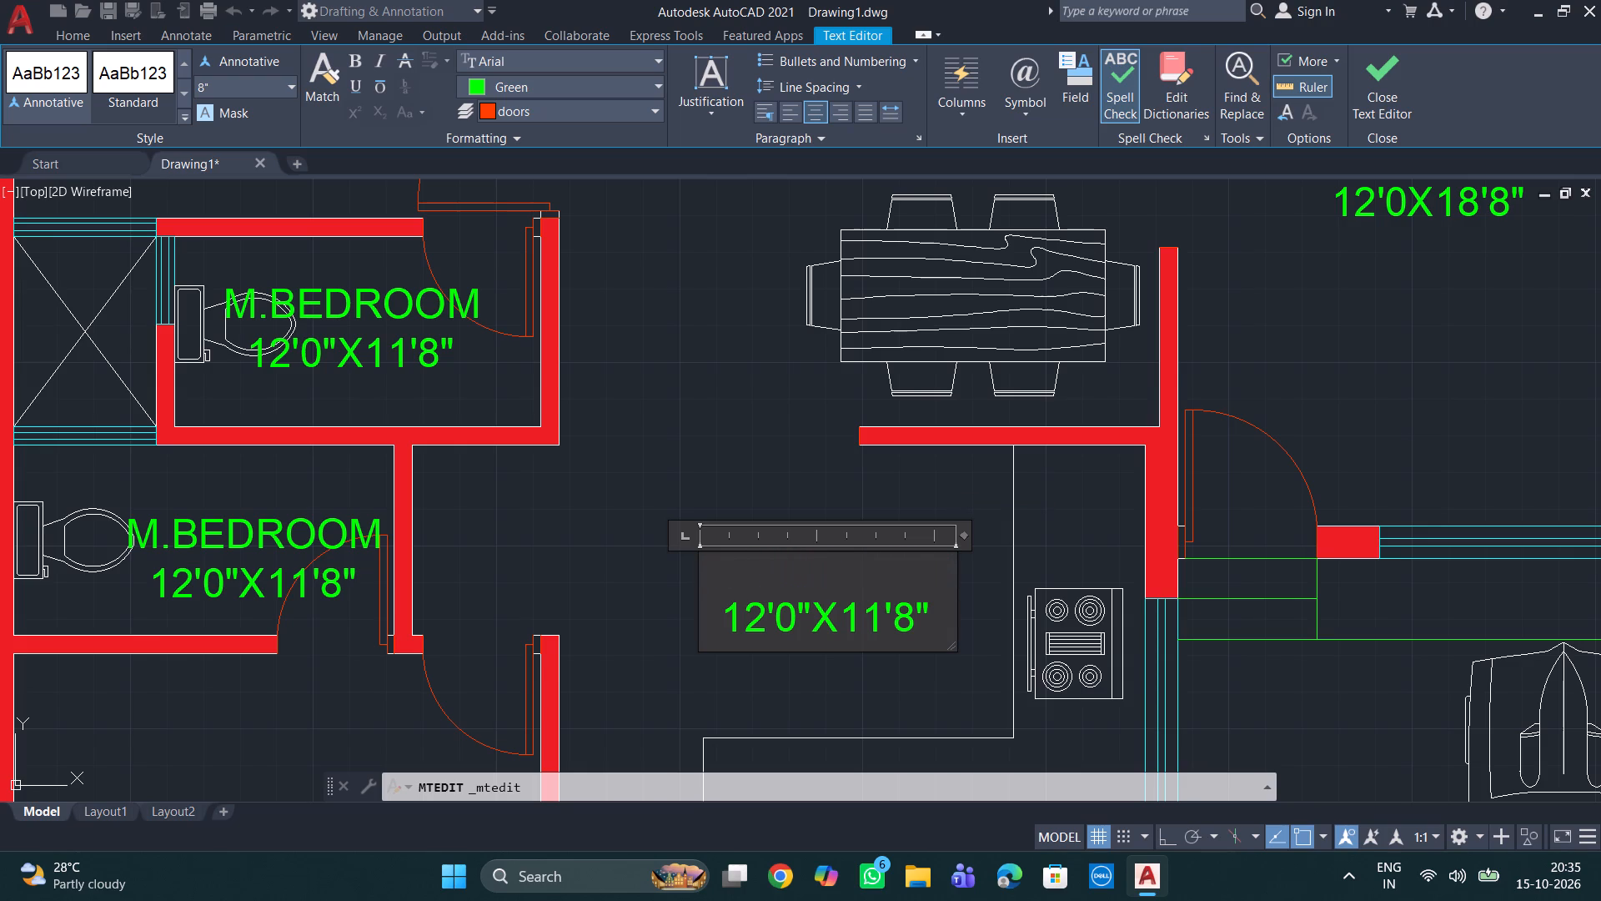
pyautogui.write('KITCHEN')
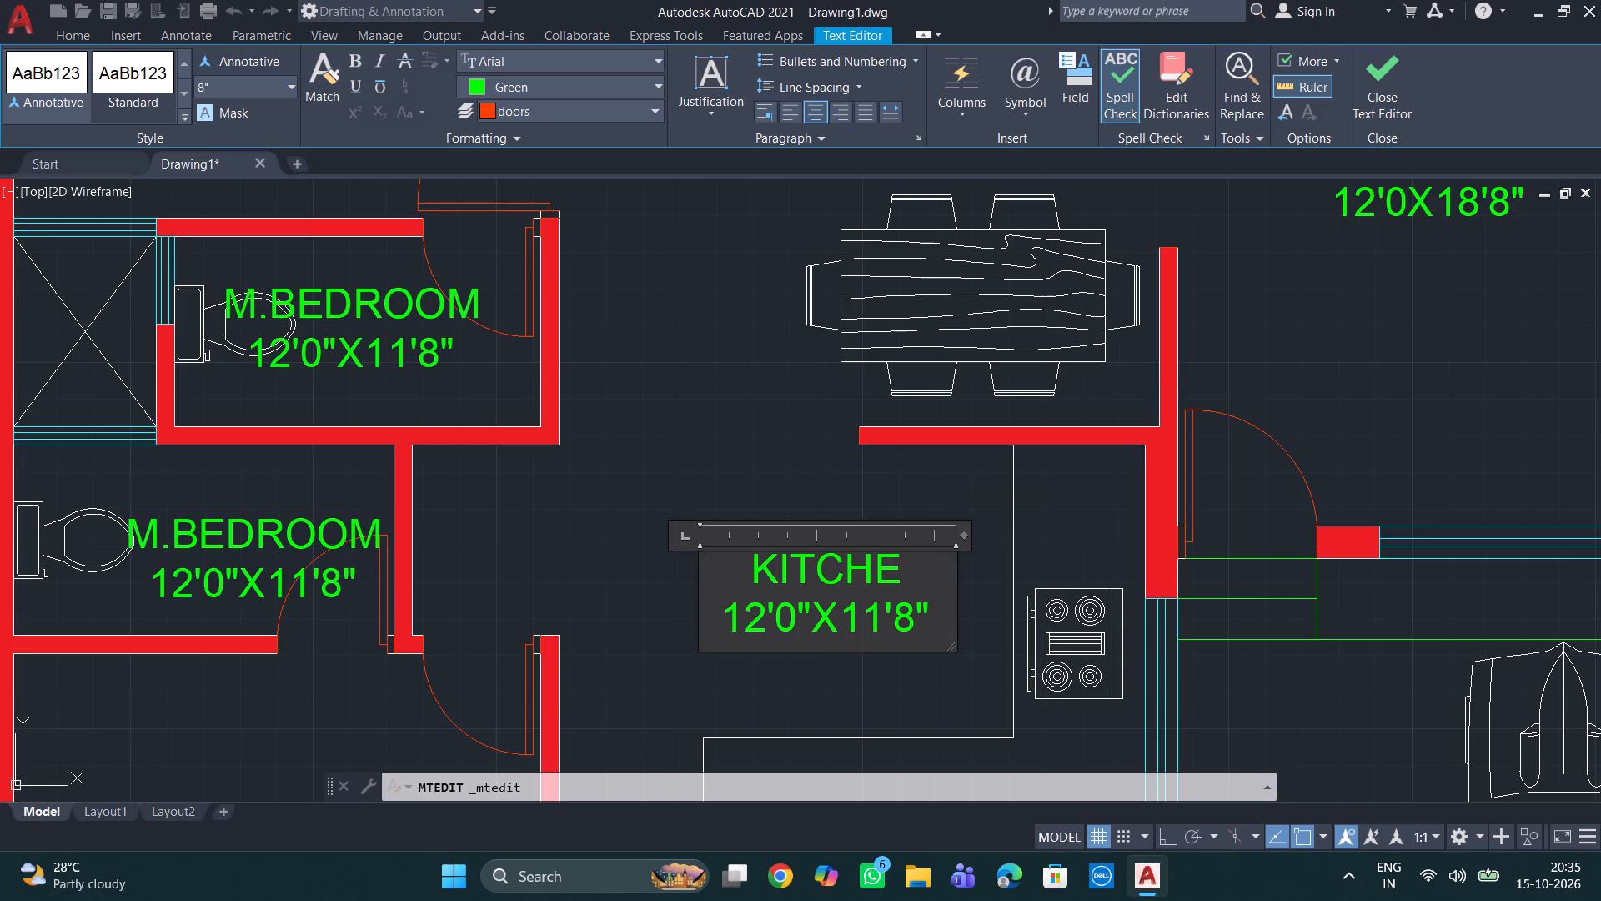
# Change the size line of the KITCHEN label to 13'8"X9'8".
pyautogui.press('Down')
pyautogui.press('Right')
pyautogui.press('BackSpace')
pyautogui.press('BackSpace')
pyautogui.press('BackSpace')
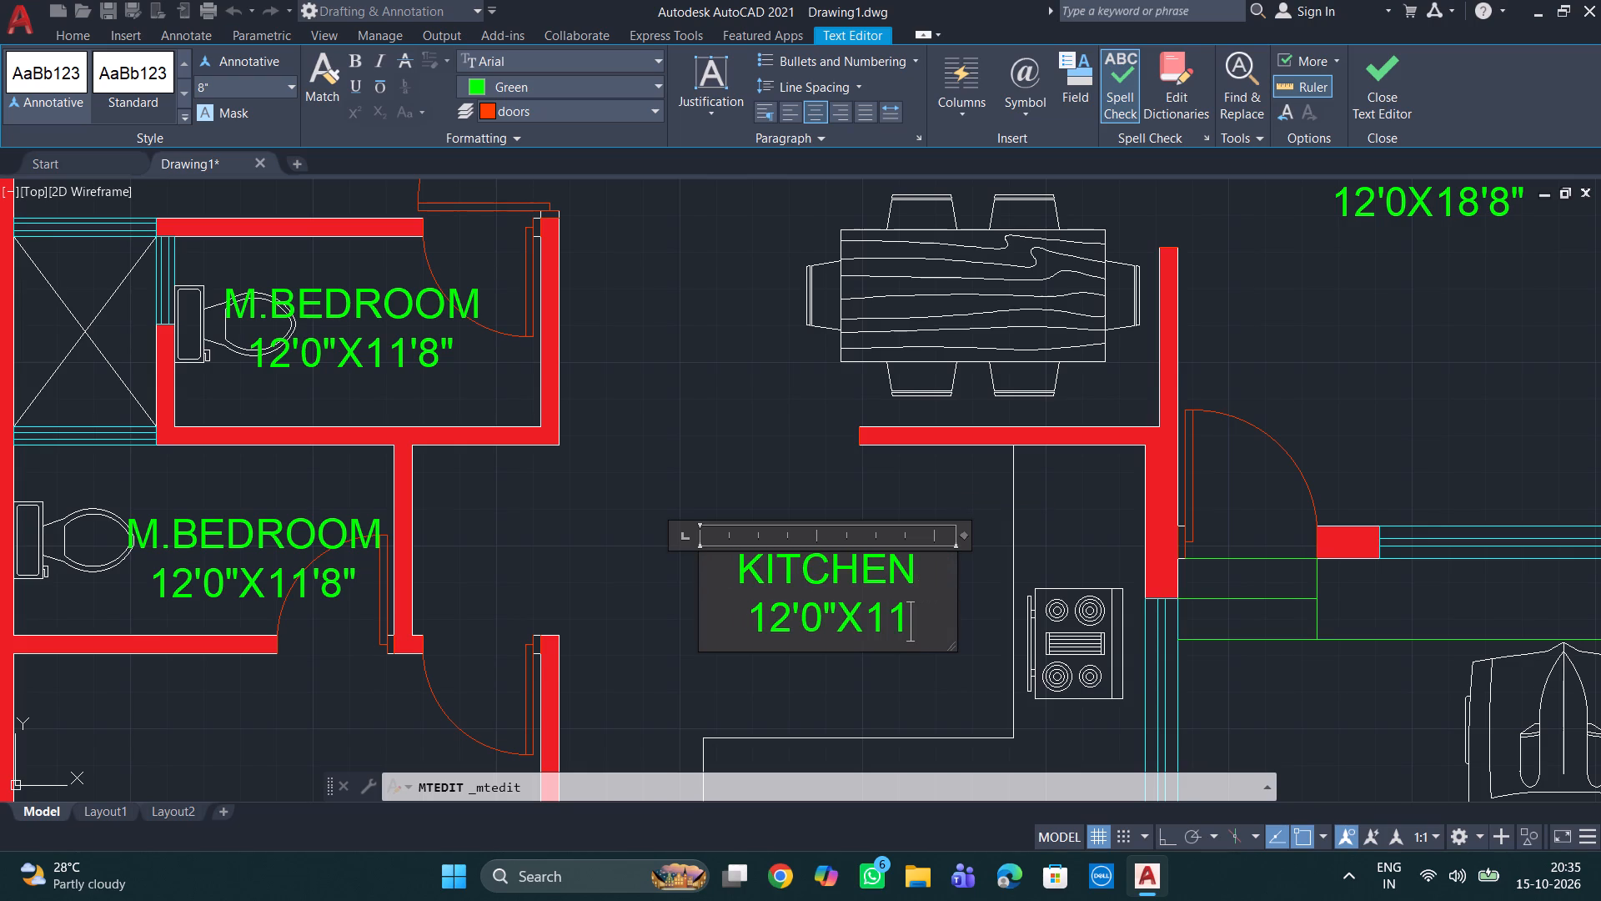
pyautogui.press('BackSpace')
pyautogui.press('BackSpace')
pyautogui.press('BackSpace')
pyautogui.press('BackSpace')
pyautogui.press('BackSpace')
pyautogui.press('BackSpace')
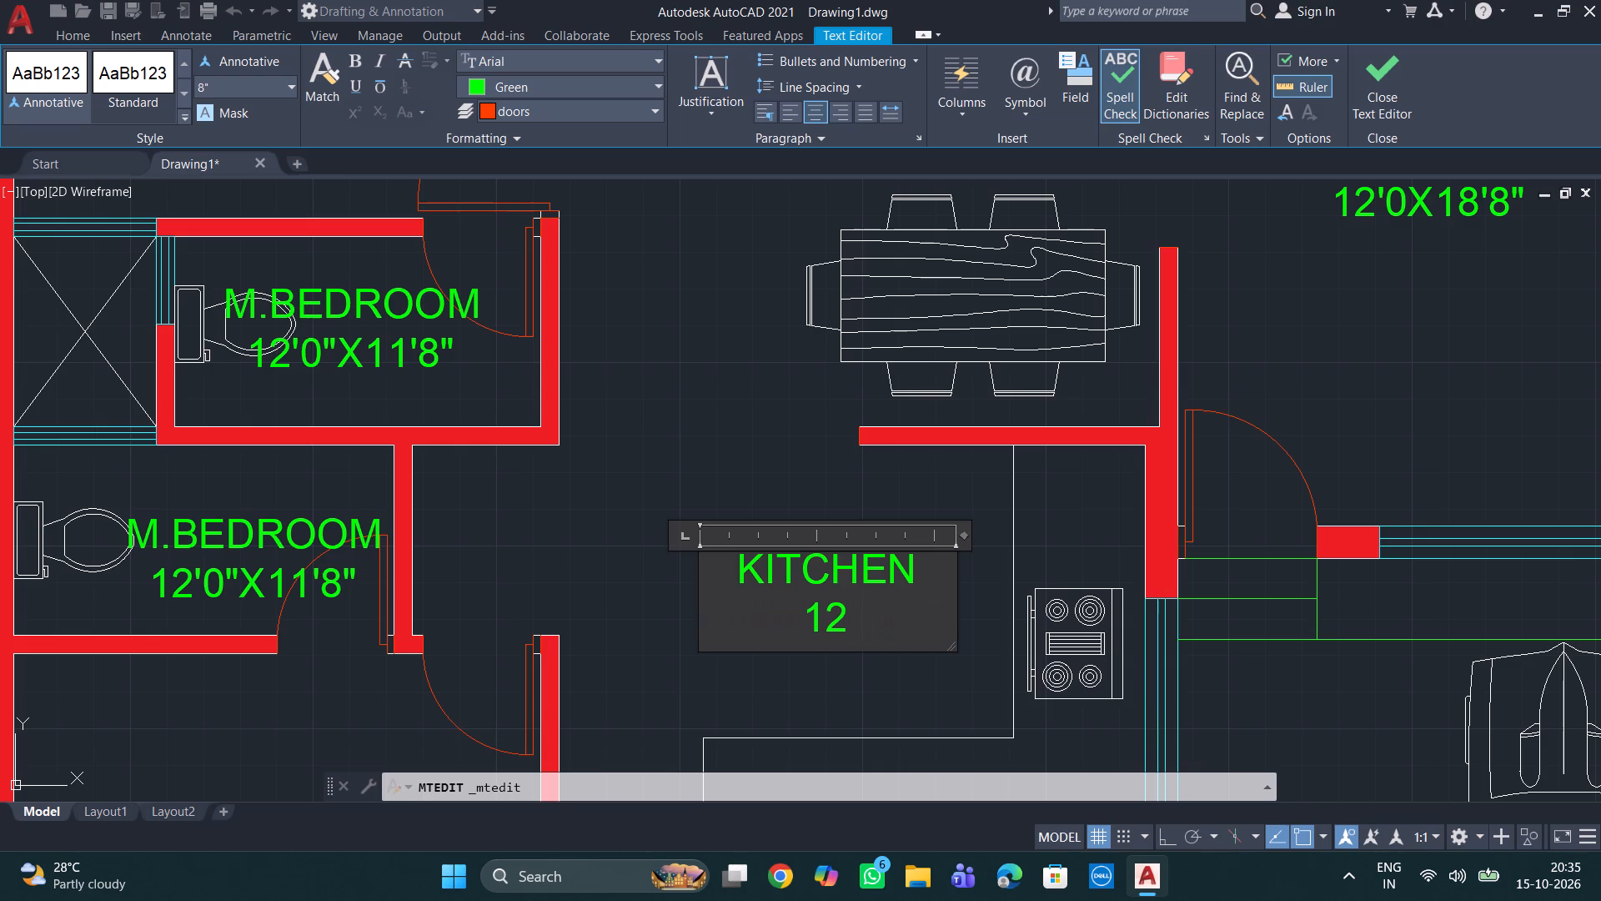
pyautogui.press('BackSpace')
pyautogui.write("3'")
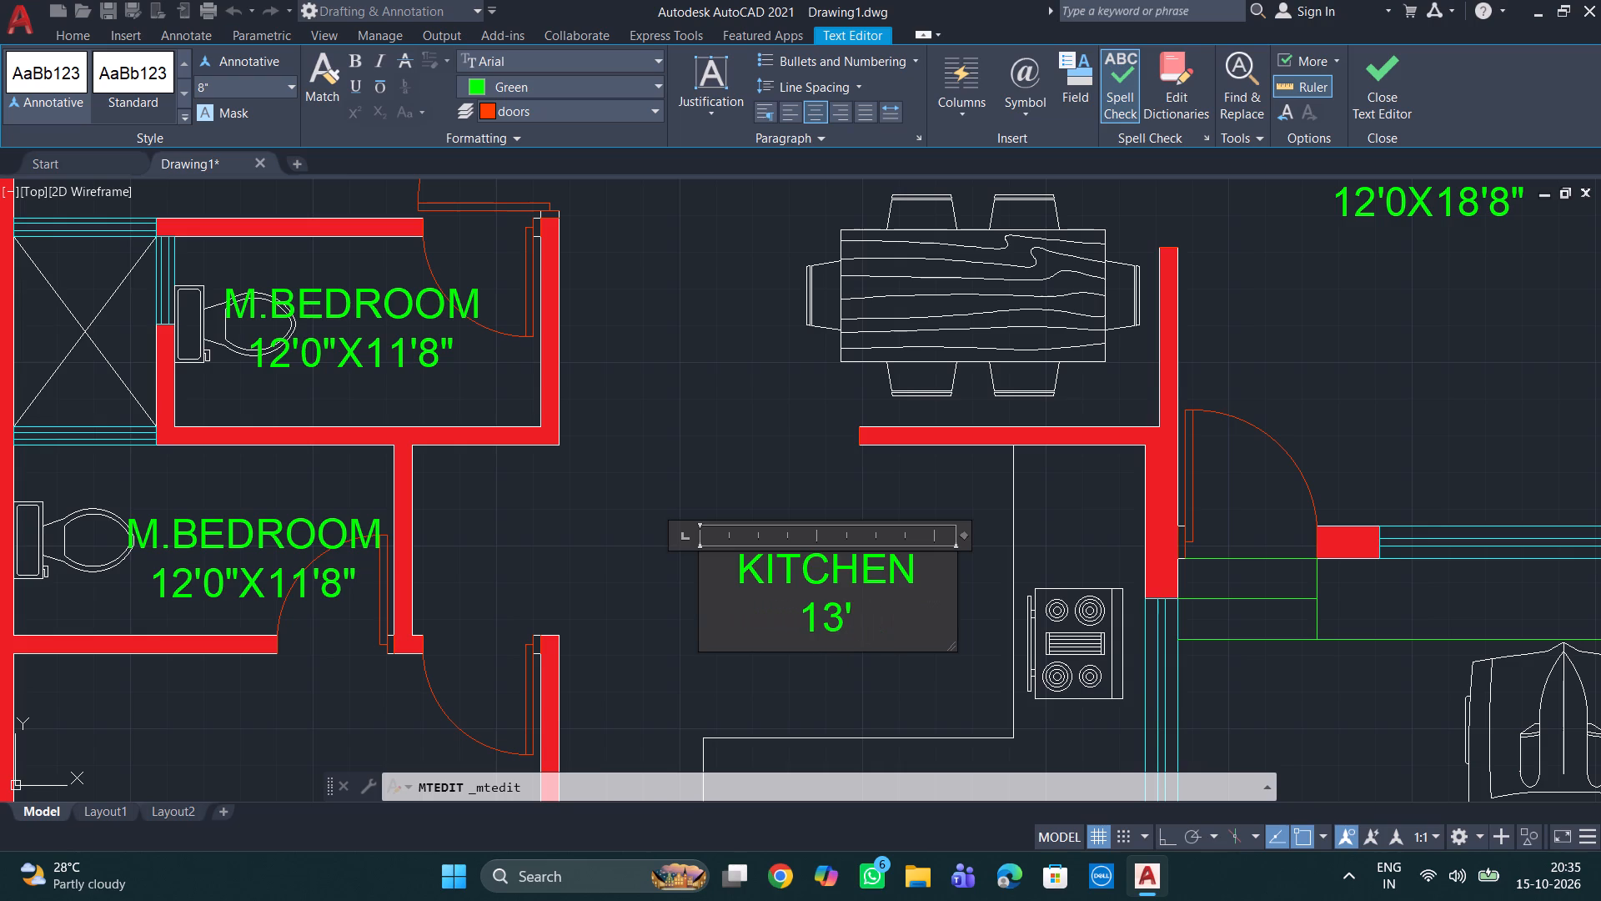
pyautogui.write('8"')
pyautogui.press('x')
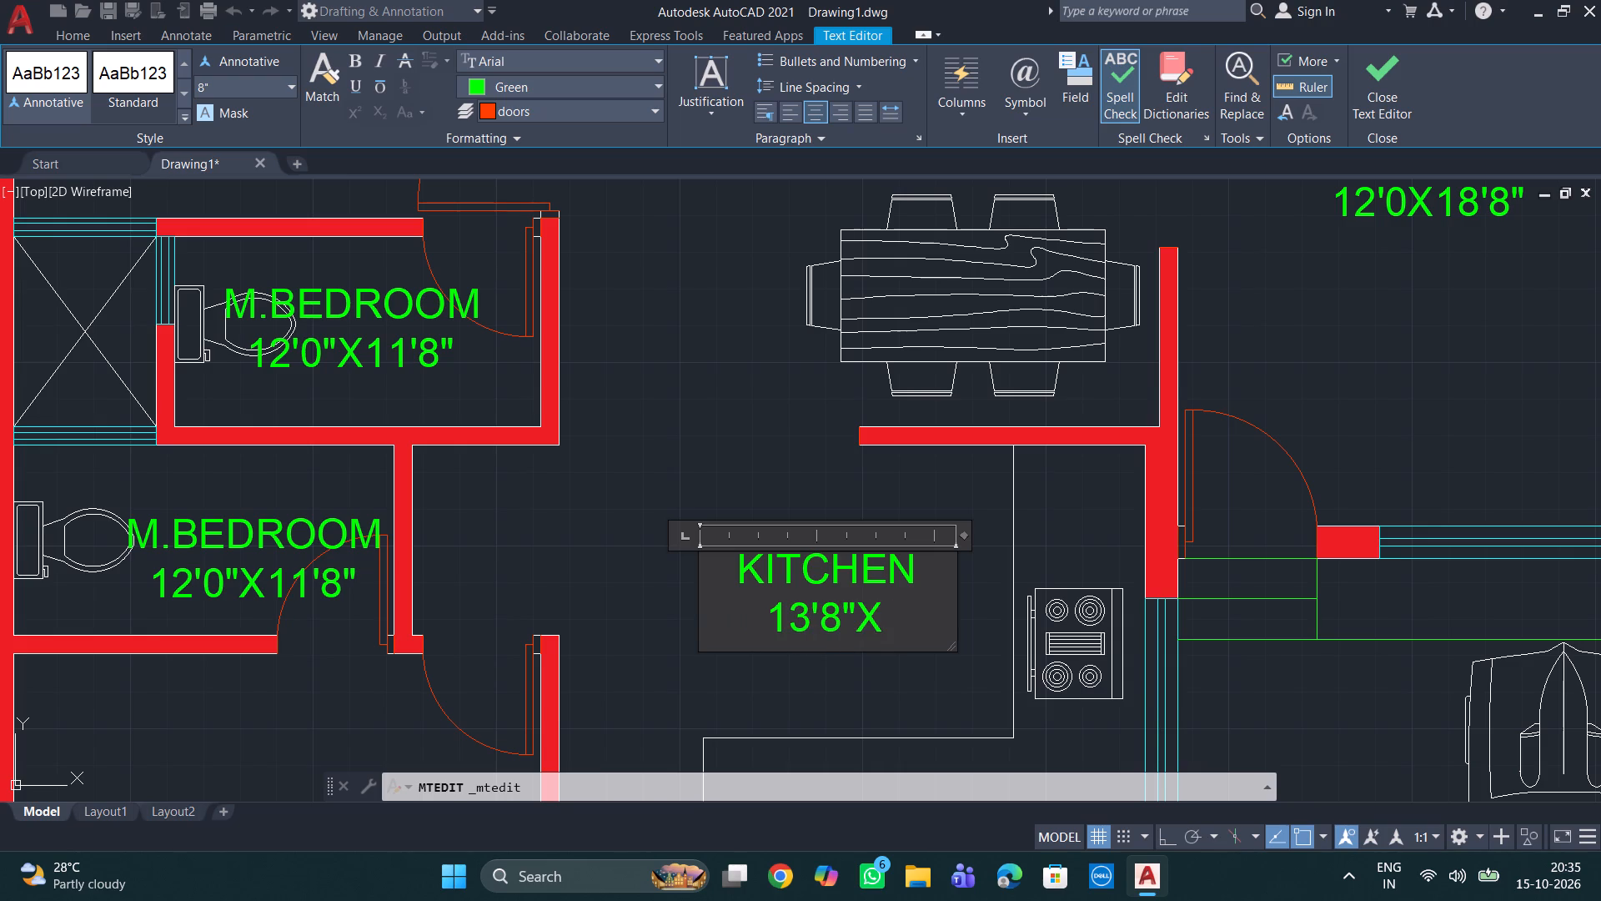
pyautogui.press('9')
pyautogui.write('\'8"')
pyautogui.click(819, 446)
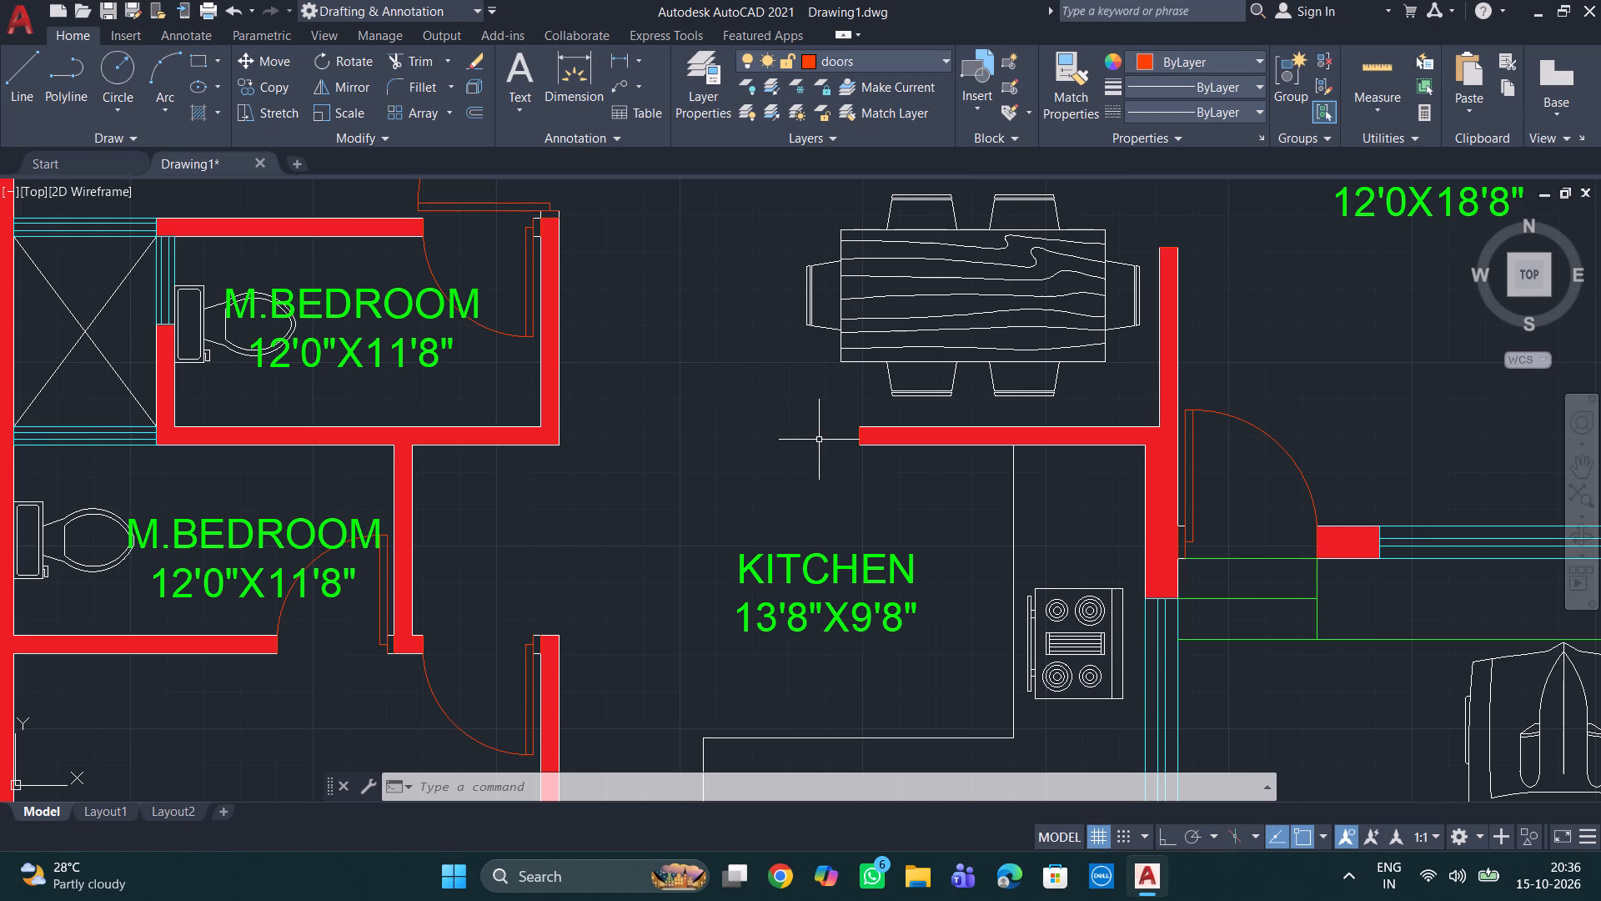
# Replace the name M.BEDROOM with PORCH in the label beside the parked car.
pyautogui.moveTo(849, 571); pyautogui.dragTo(834, 451, button='middle')
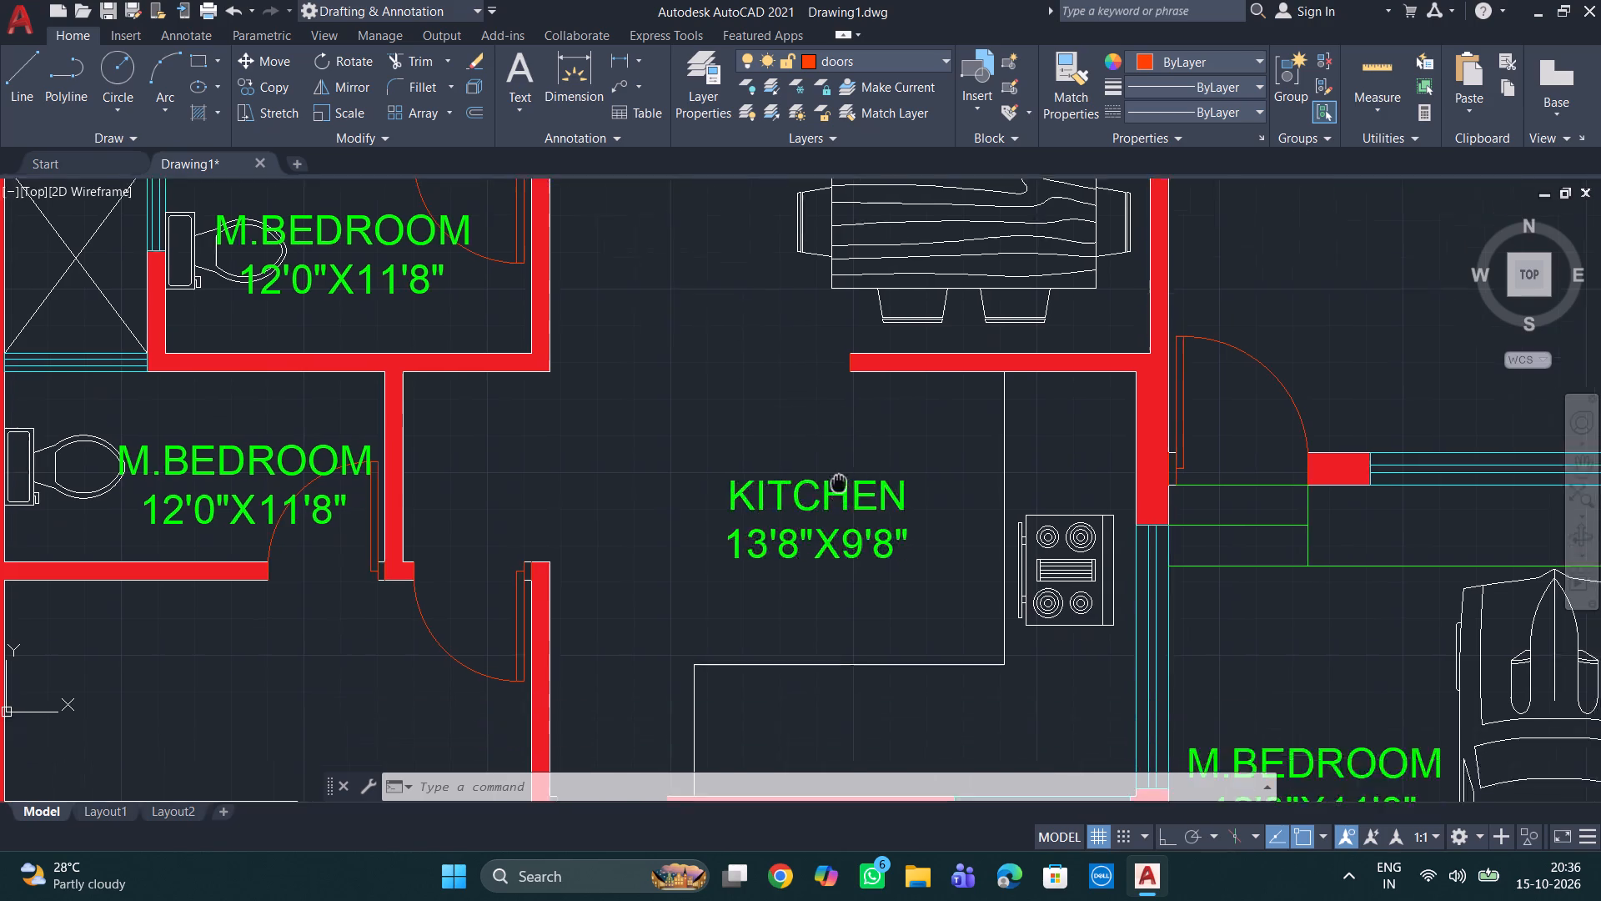
pyautogui.moveTo(834, 451); pyautogui.dragTo(816, 380, button='middle')
pyautogui.scroll(-1, 816, 381)
pyautogui.moveTo(997, 492); pyautogui.dragTo(839, 506, button='middle')
pyautogui.scroll(2, 945, 633)
pyautogui.doubleClick(941, 438)
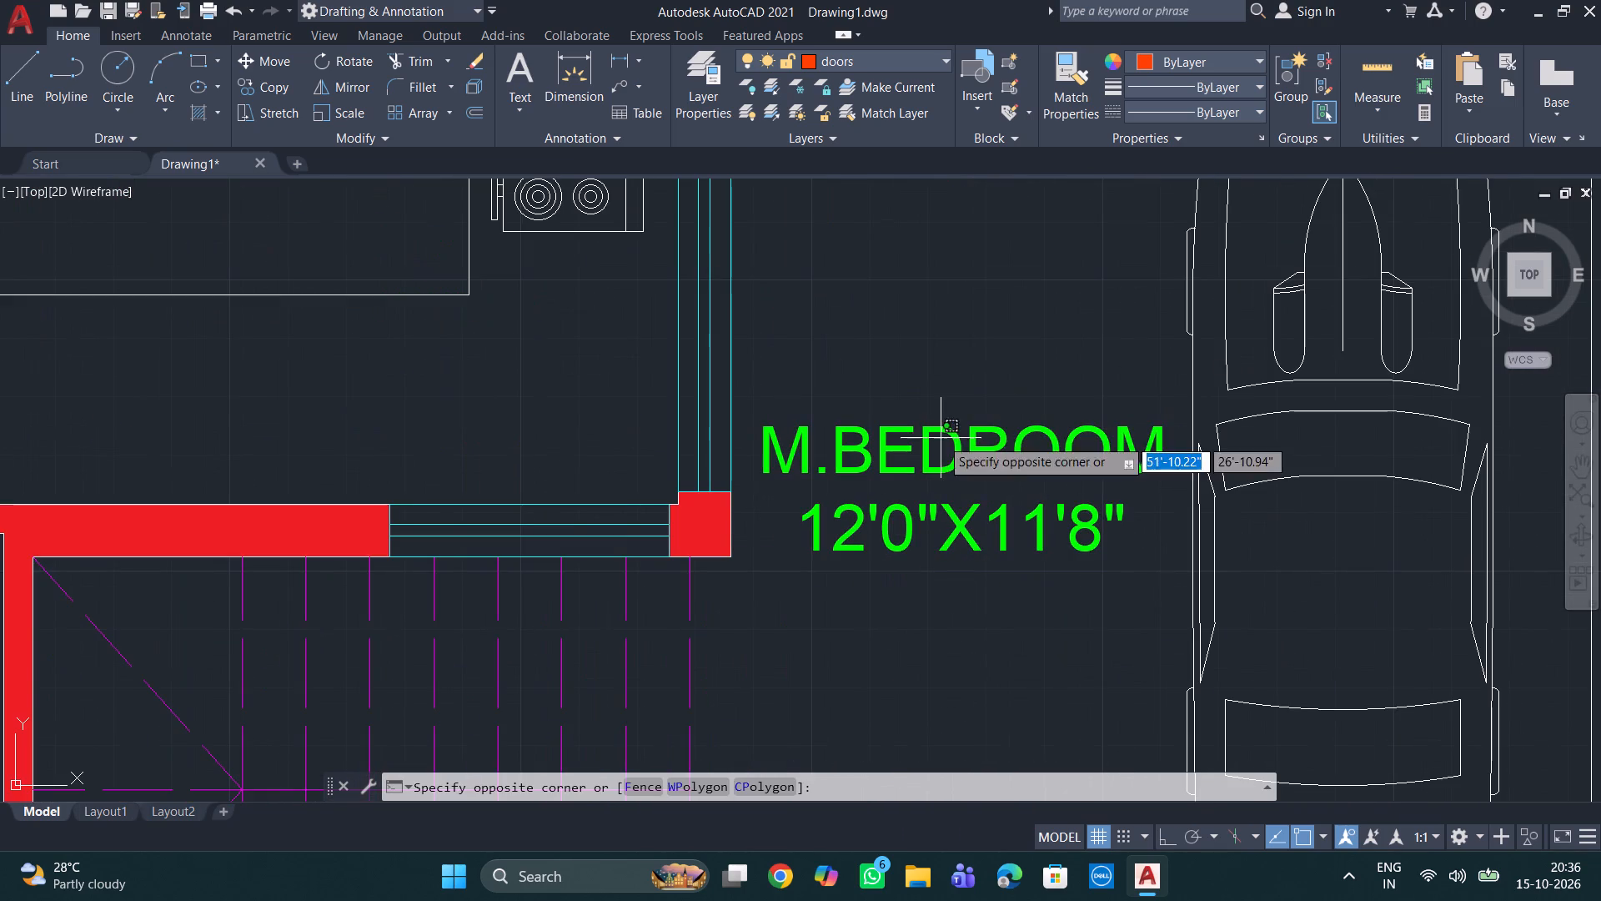
pyautogui.click(947, 462)
pyautogui.doubleClick(955, 456)
pyautogui.doubleClick(1113, 469)
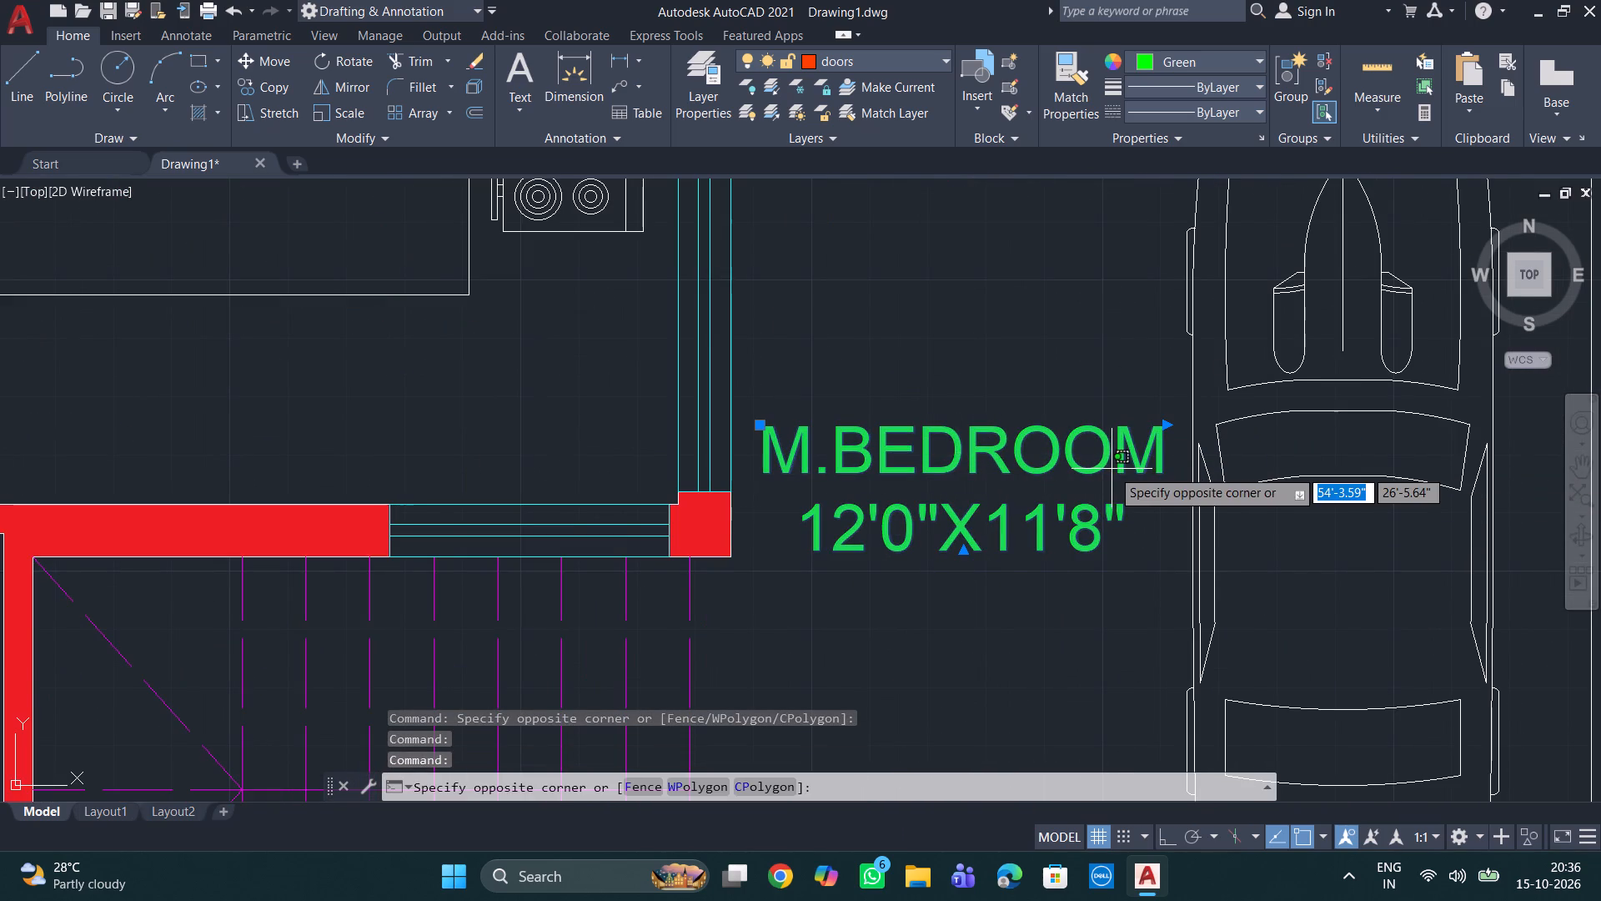
pyautogui.scroll(-3, 1112, 469)
pyautogui.scroll(2, 1087, 461)
pyautogui.doubleClick(1084, 479)
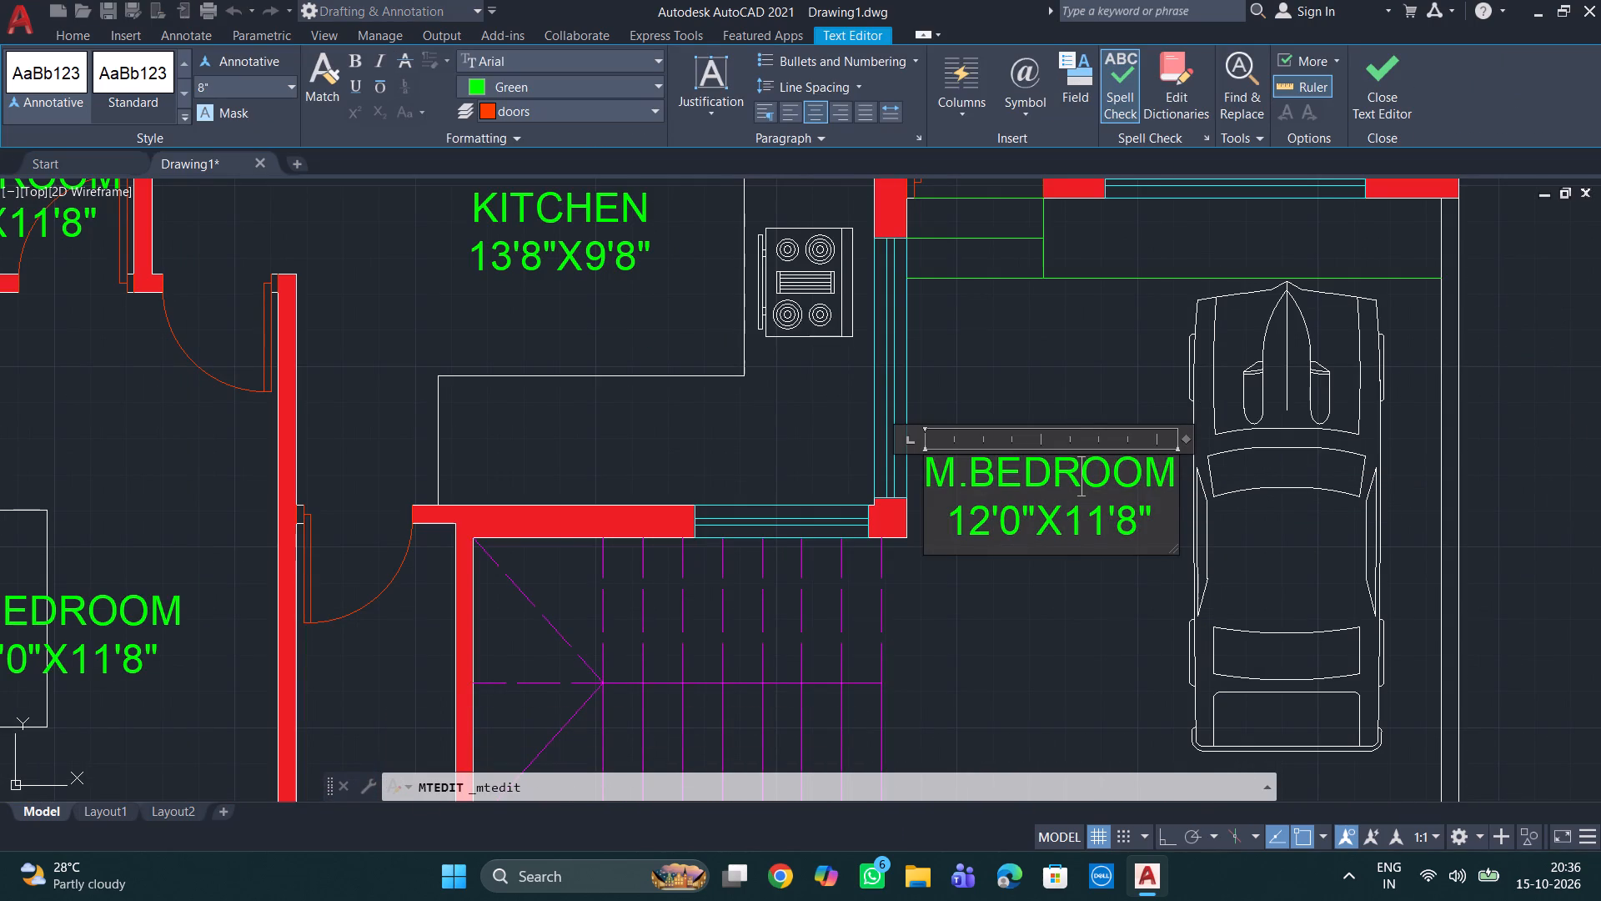
pyautogui.click(1167, 470)
pyautogui.press('BackSpace')
pyautogui.press('BackSpace')
pyautogui.press('BackSpace')
pyautogui.press('BackSpace')
pyautogui.press('BackSpace')
pyautogui.press('BackSpace')
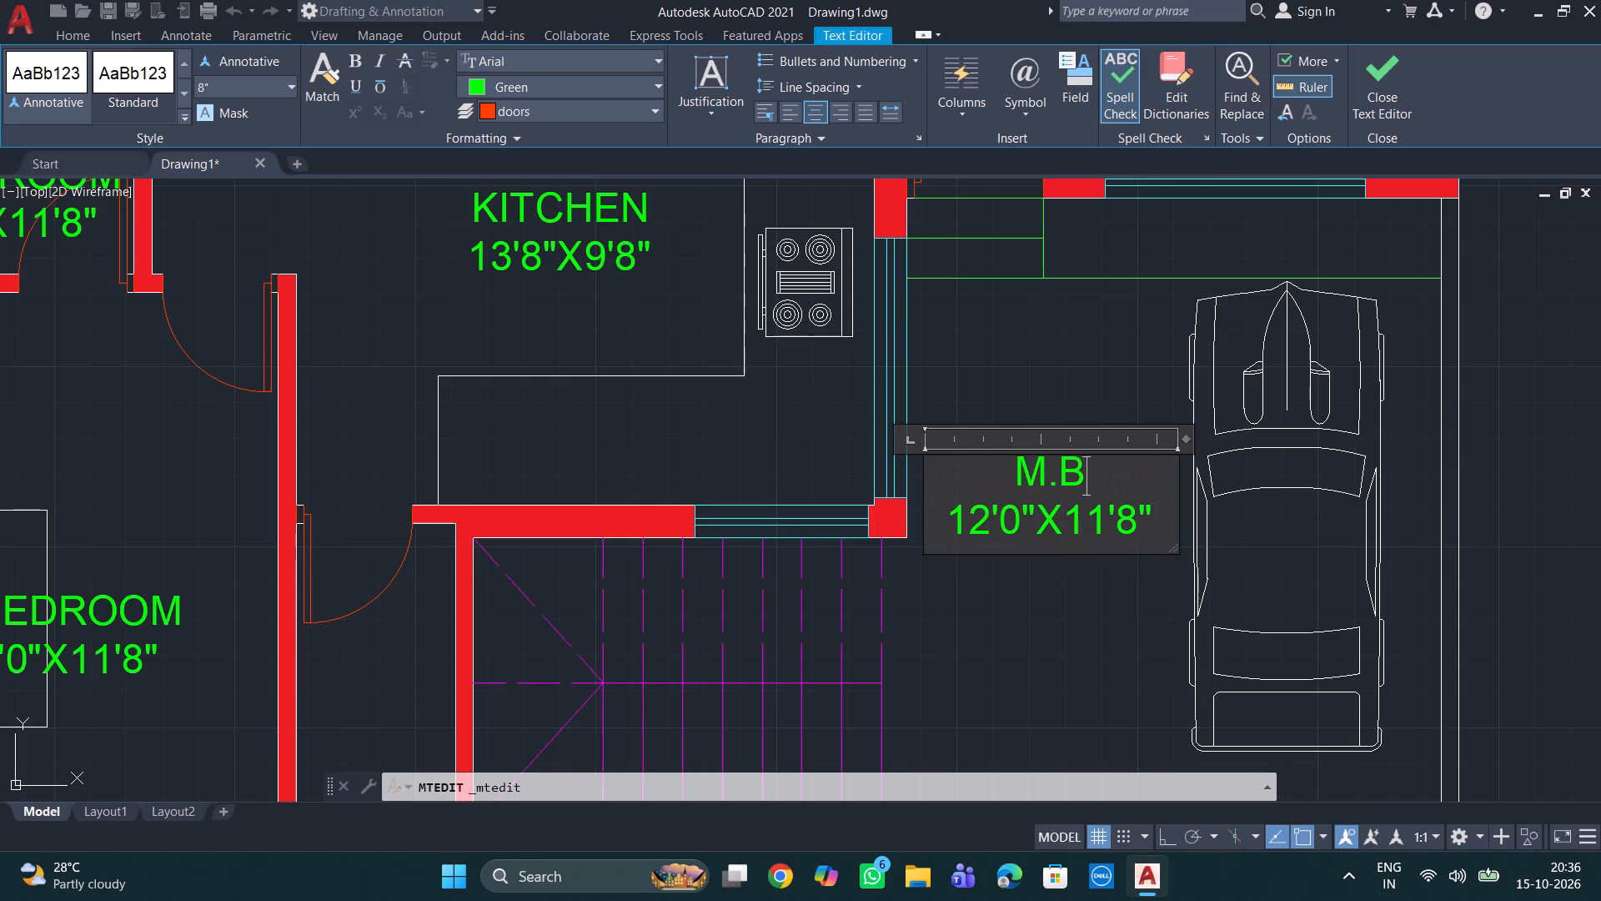
pyautogui.press('BackSpace')
pyautogui.press('BackSpace')
pyautogui.press('BackSpace')
pyautogui.write('PORCH')
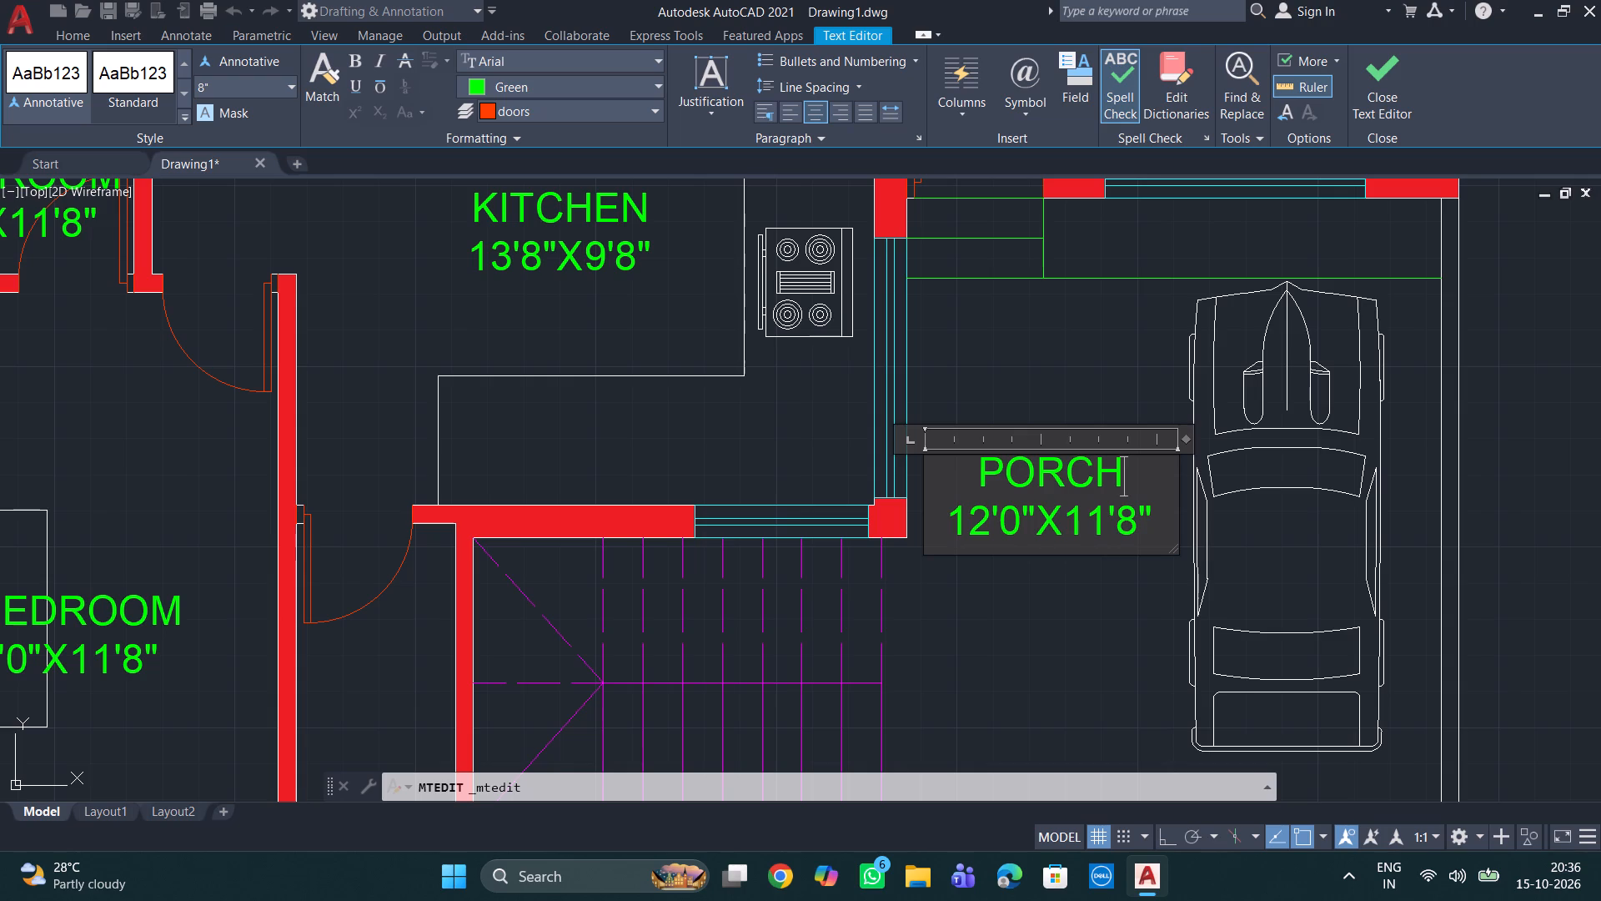
# Change the size line of the PORCH label to 12'0"X19'8".
pyautogui.press('Down')
pyautogui.press('Right')
pyautogui.press('BackSpace')
pyautogui.press('BackSpace')
pyautogui.press('BackSpace')
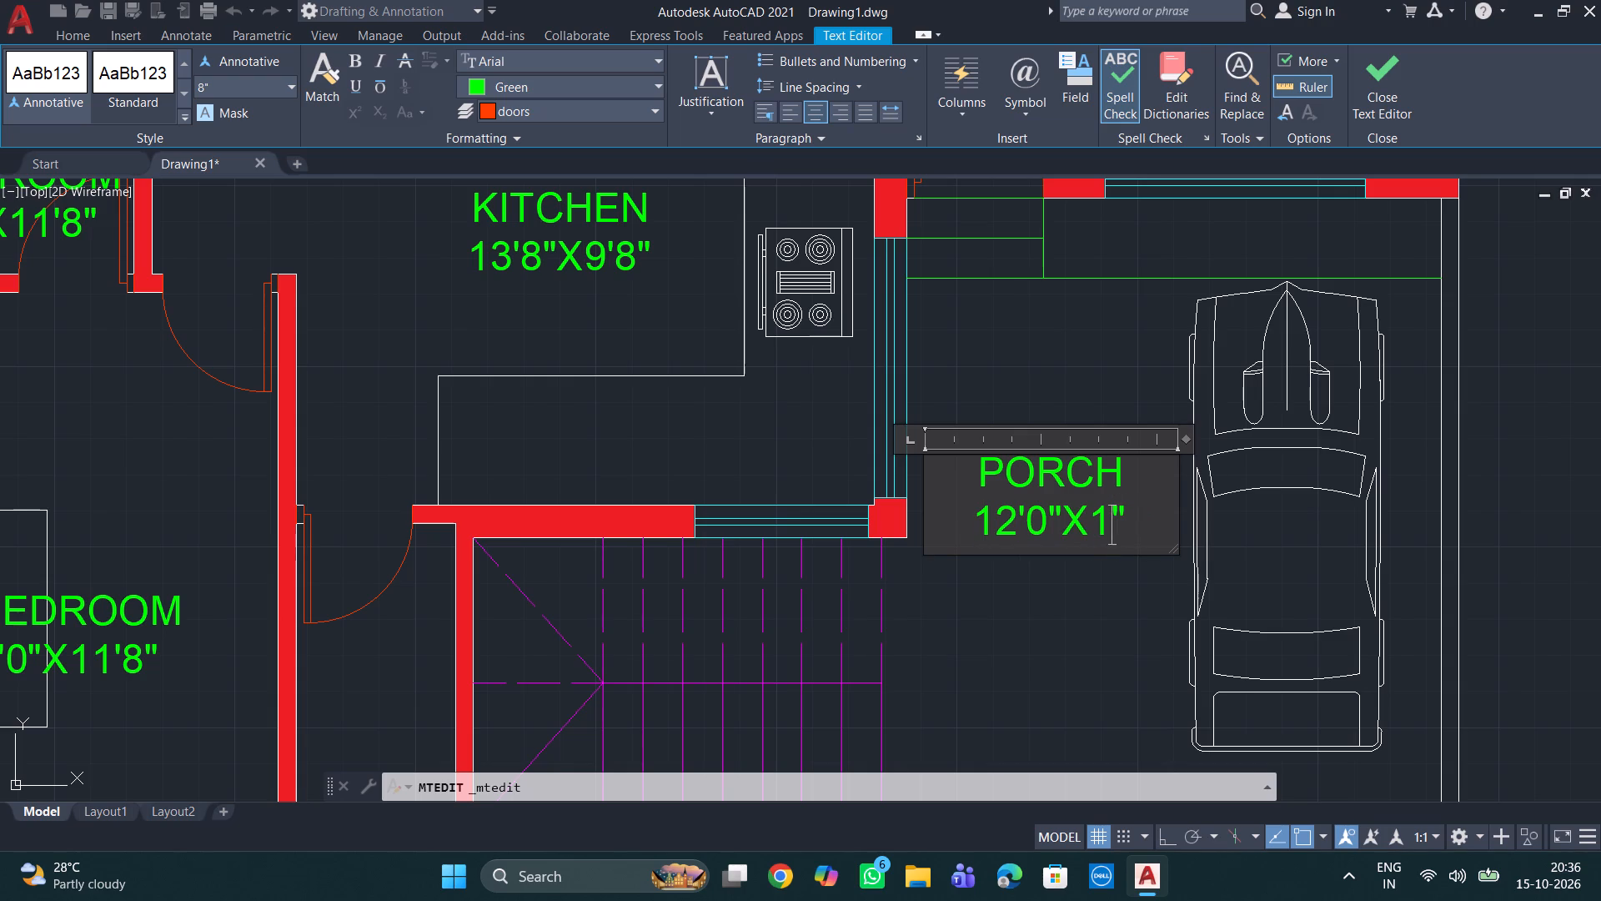
pyautogui.write("9'")
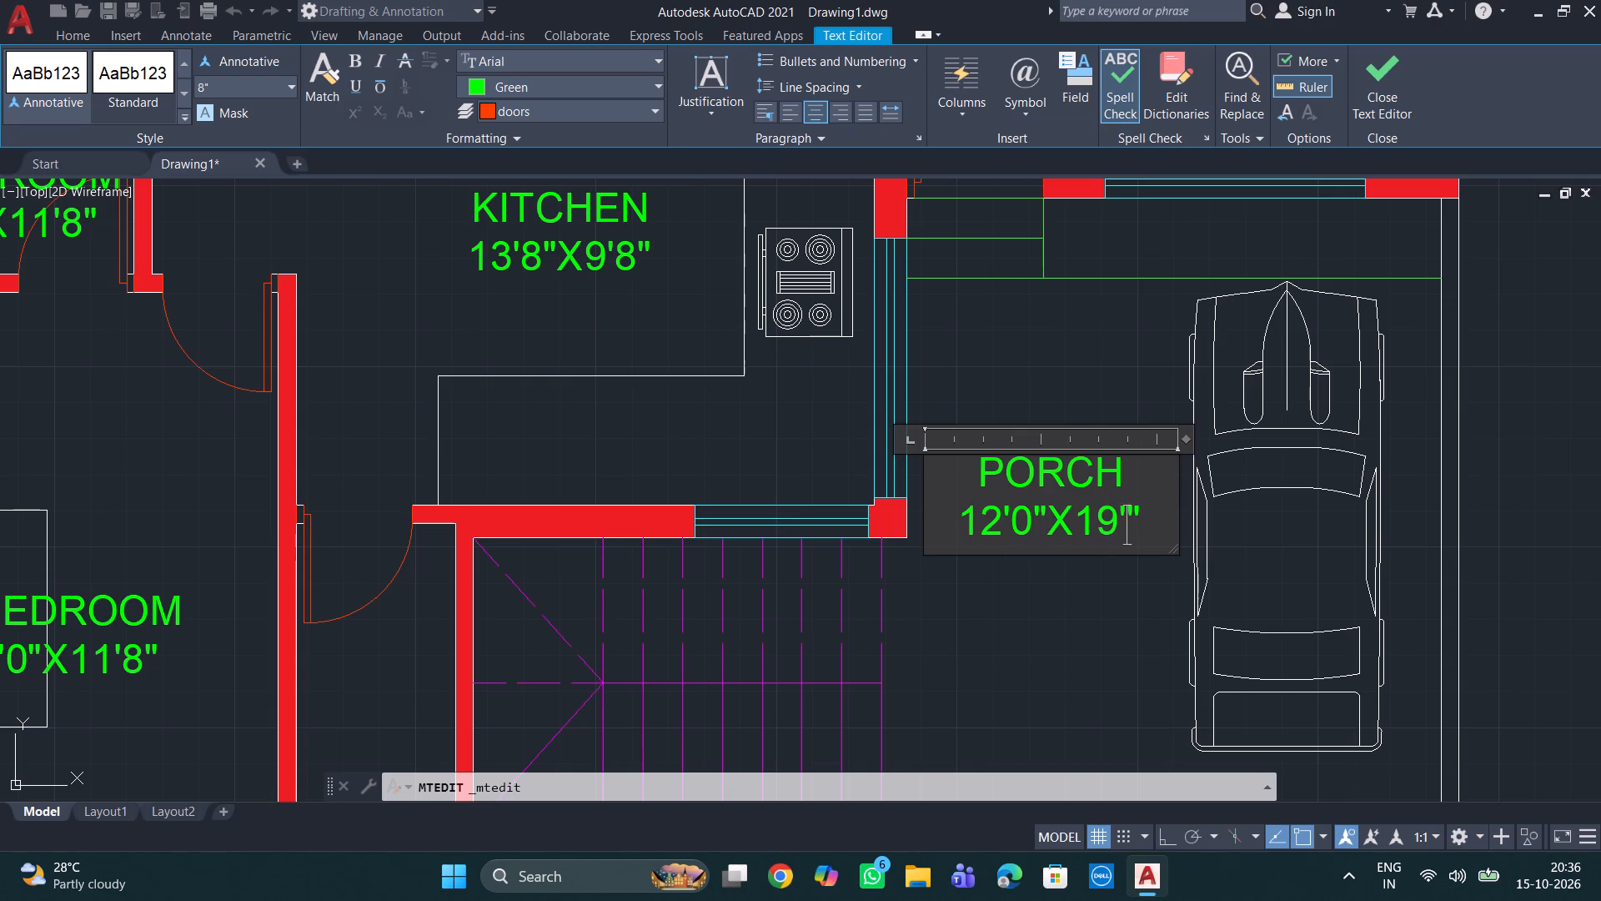
pyautogui.press('8')
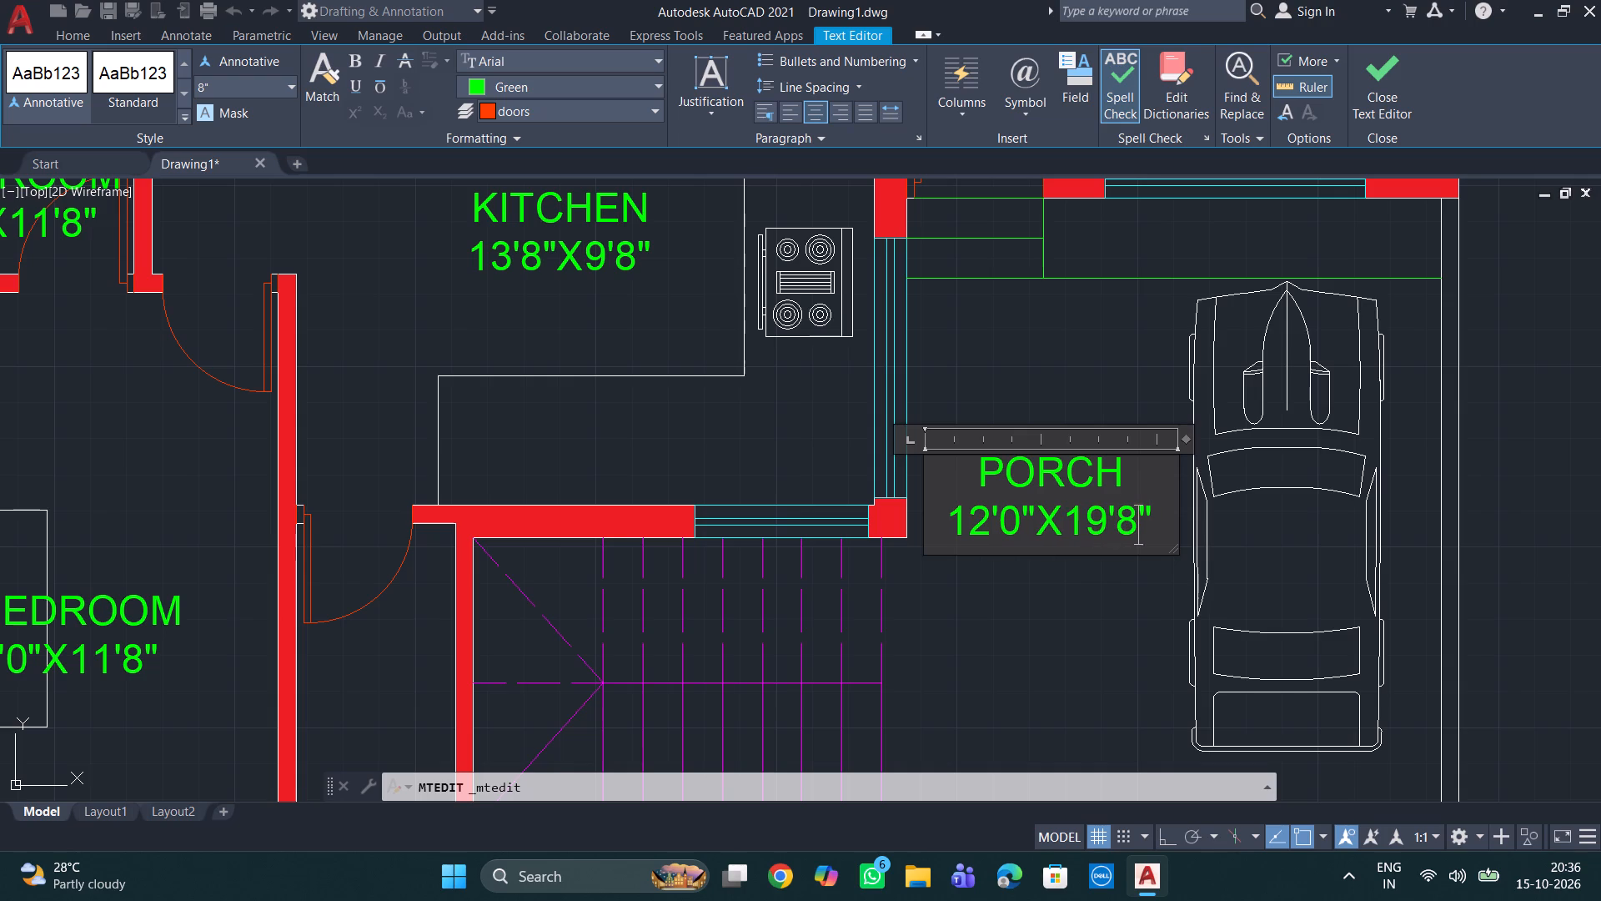
pyautogui.scroll(-2, 842, 531)
pyautogui.click(951, 615)
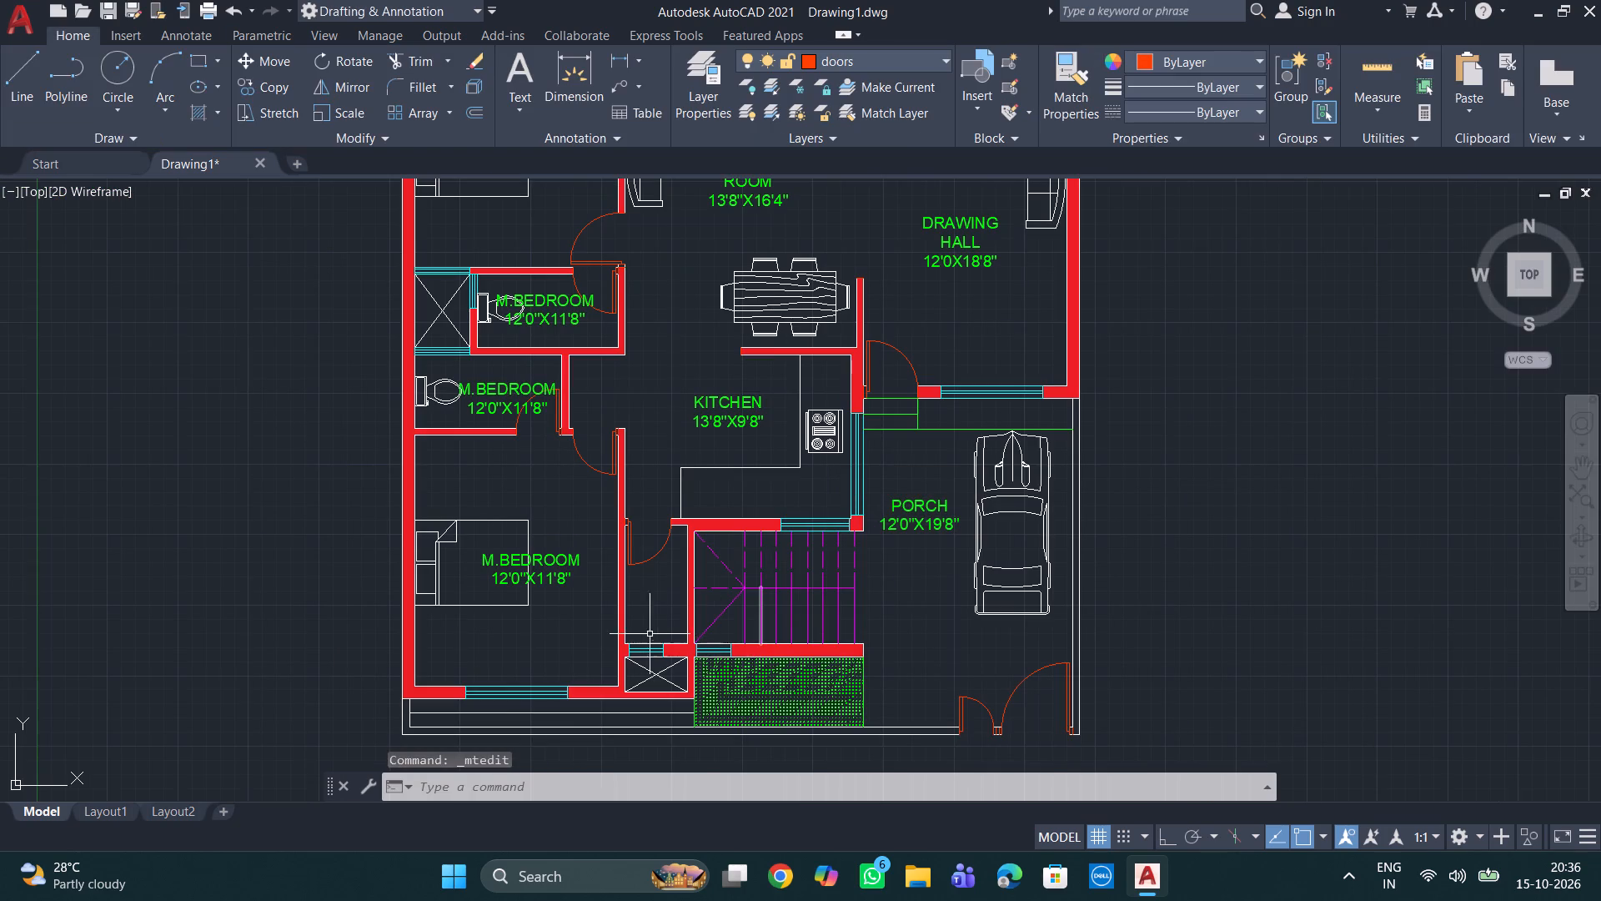
# Shorten the name M.BEDROOM to BEDROOM in the label of the lower-left room with the bed.
pyautogui.scroll(2, 556, 586)
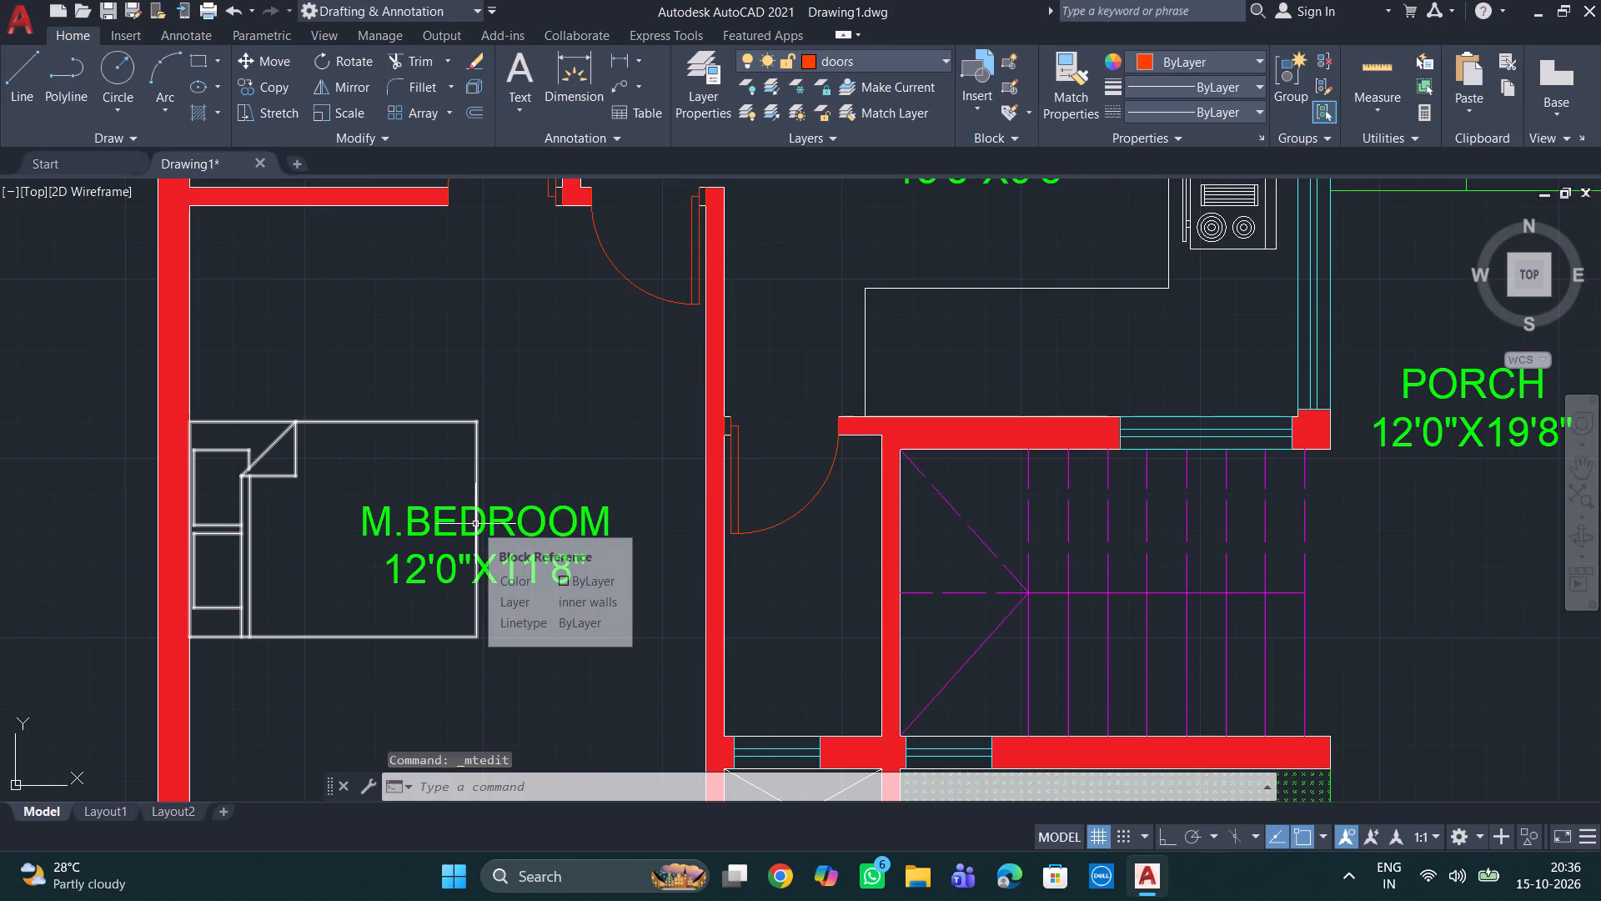
pyautogui.tripleClick(480, 521)
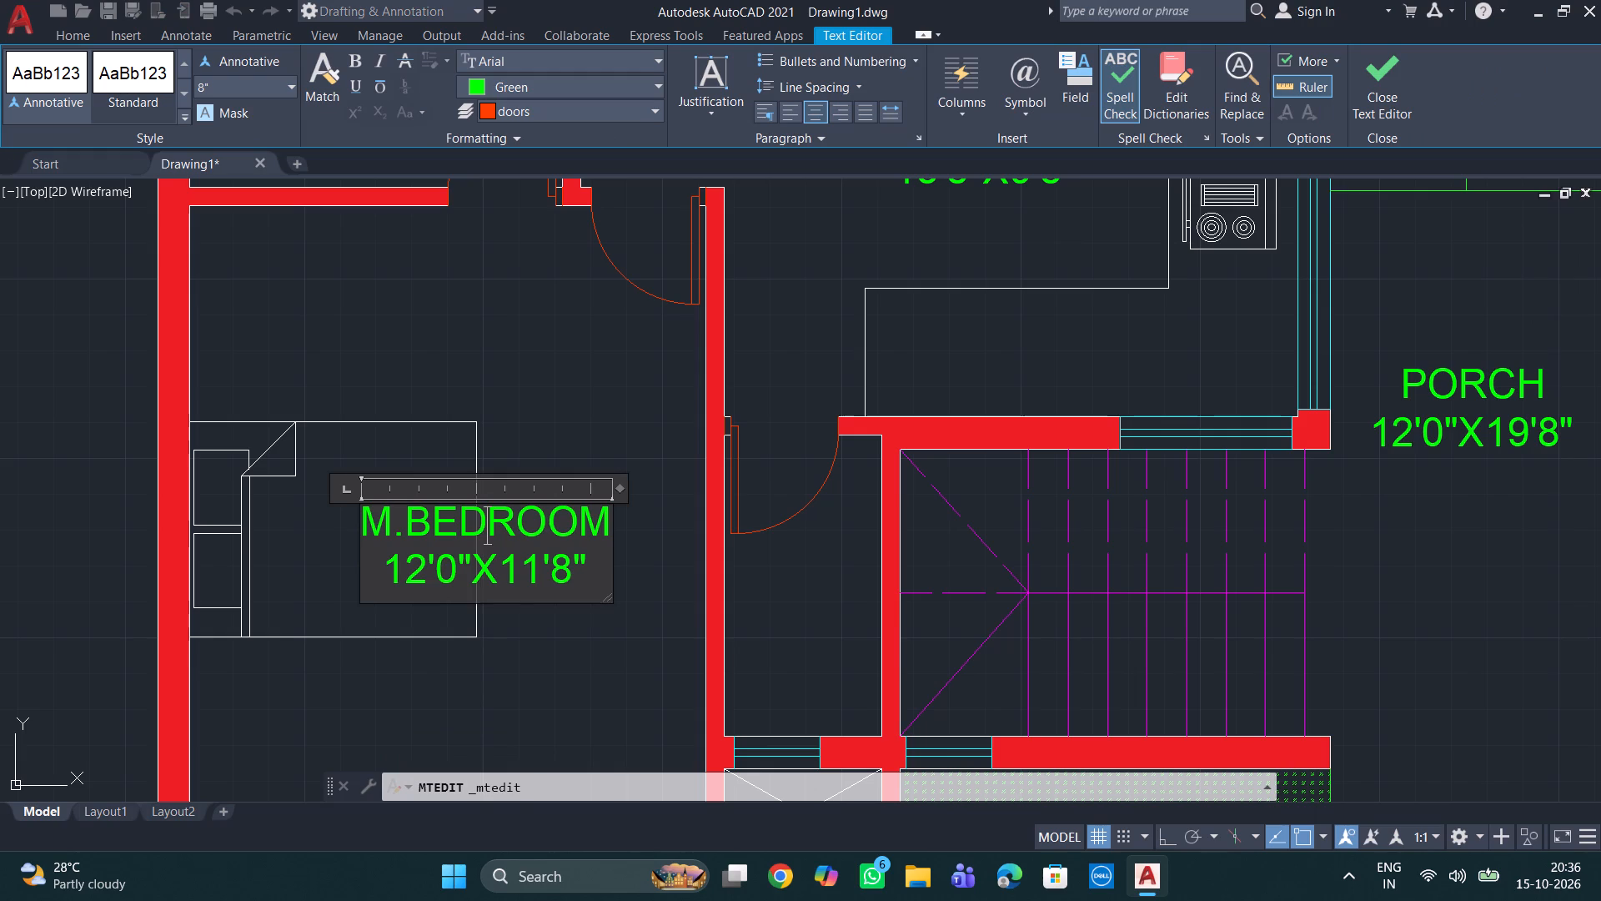
pyautogui.click(404, 522)
pyautogui.press('BackSpace')
pyautogui.press('BackSpace')
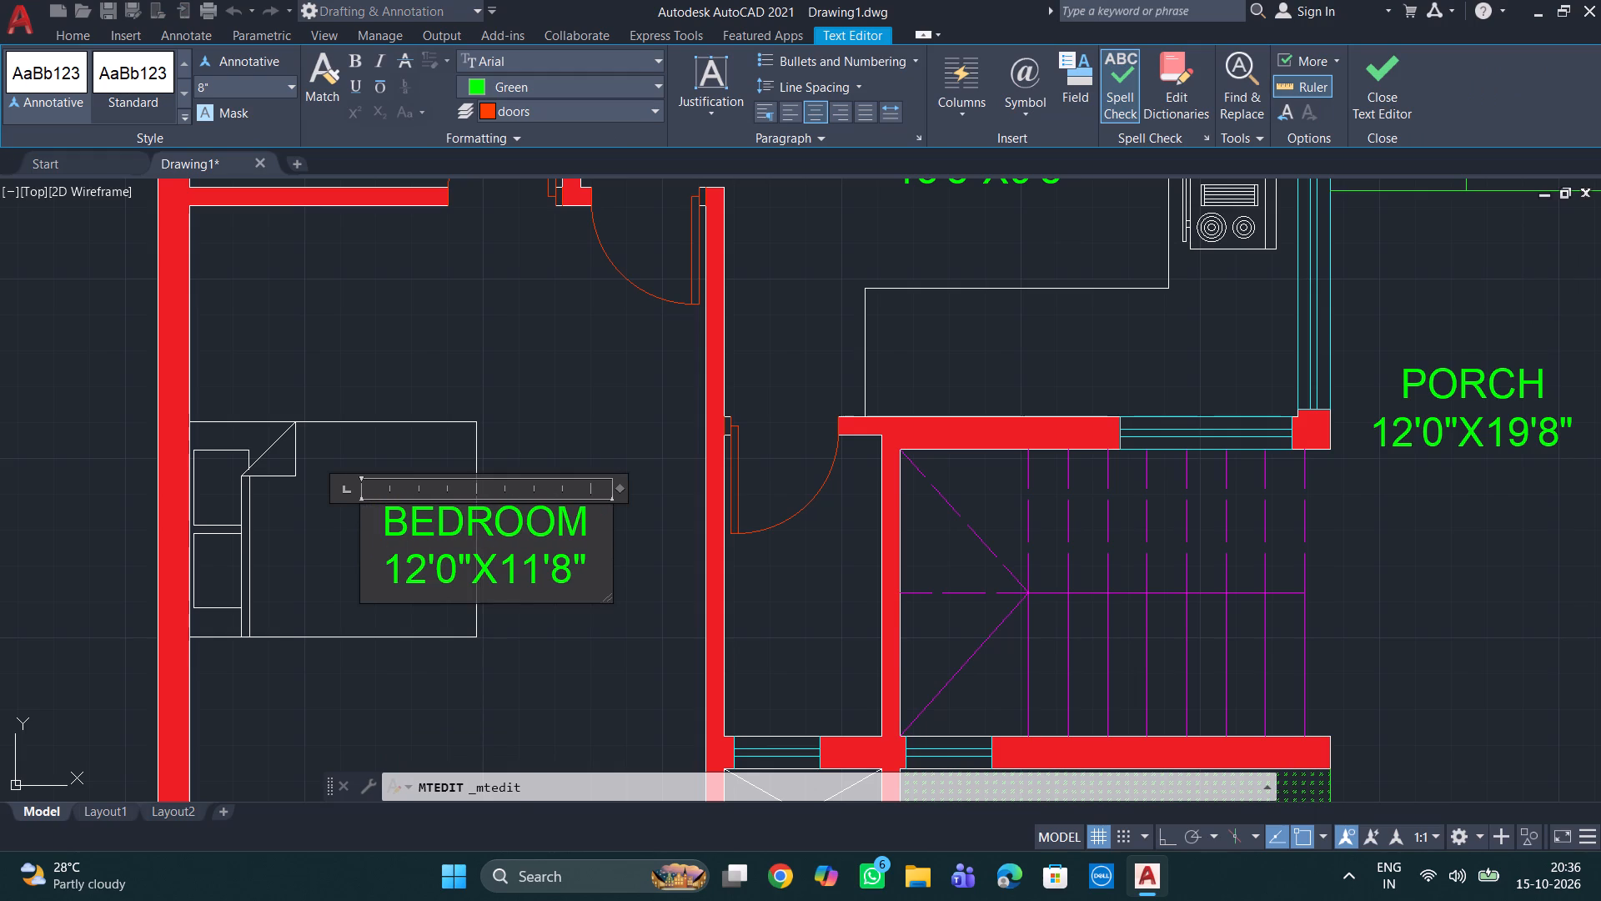
# Change the size line of the lower-left BEDROOM label to 12'0"X14'10".
pyautogui.click(589, 572)
pyautogui.press('BackSpace')
pyautogui.press('BackSpace')
pyautogui.press('BackSpace')
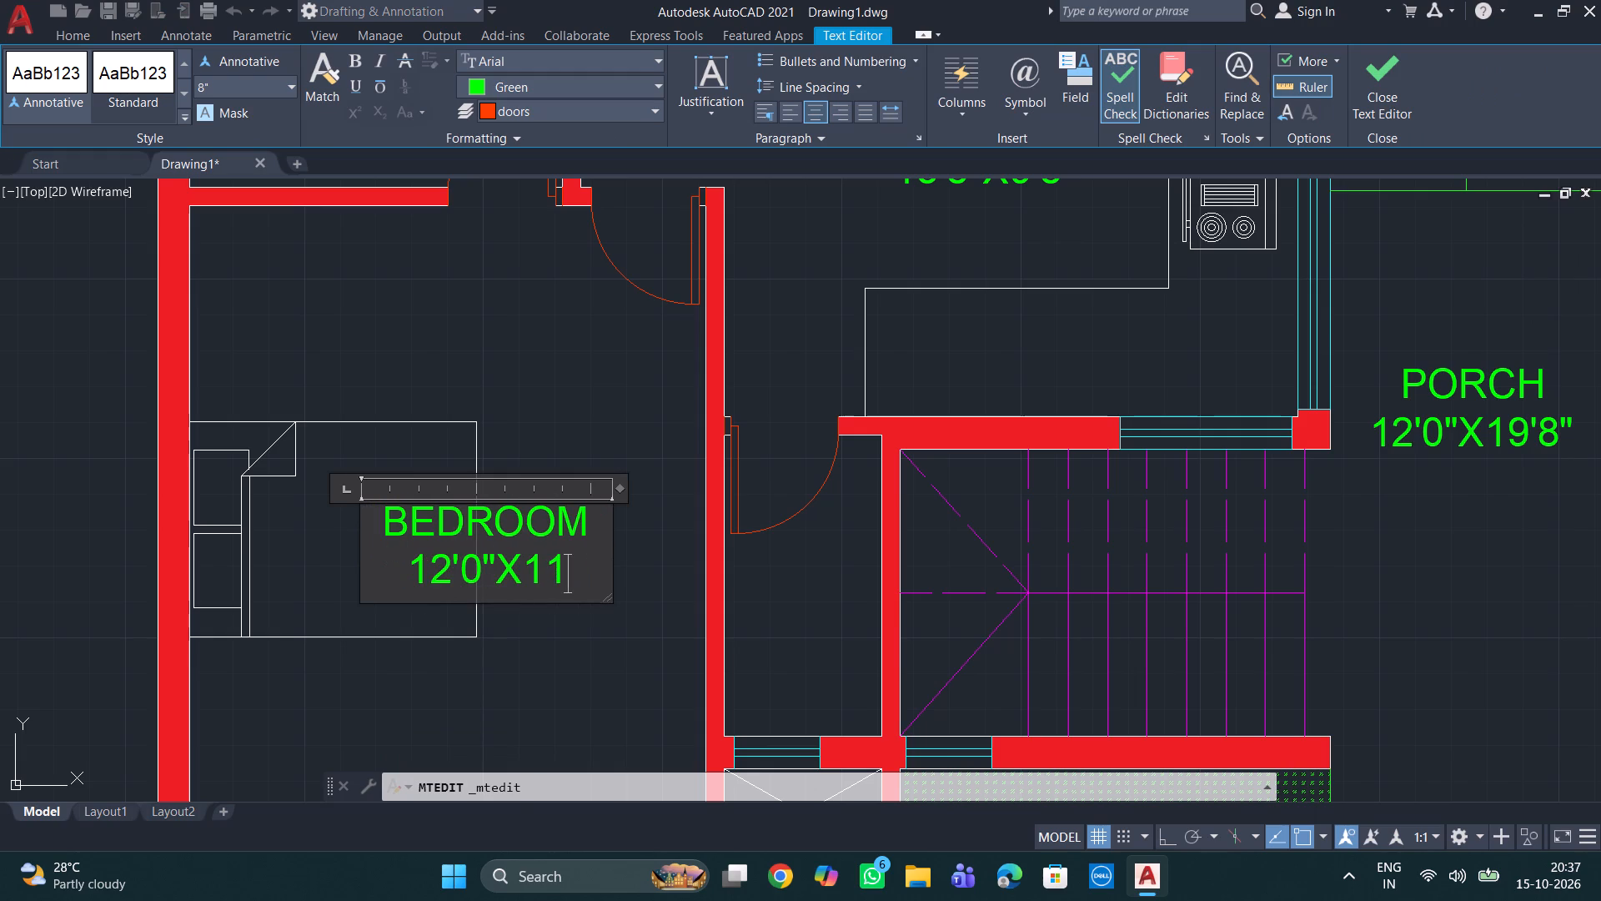
pyautogui.press('BackSpace')
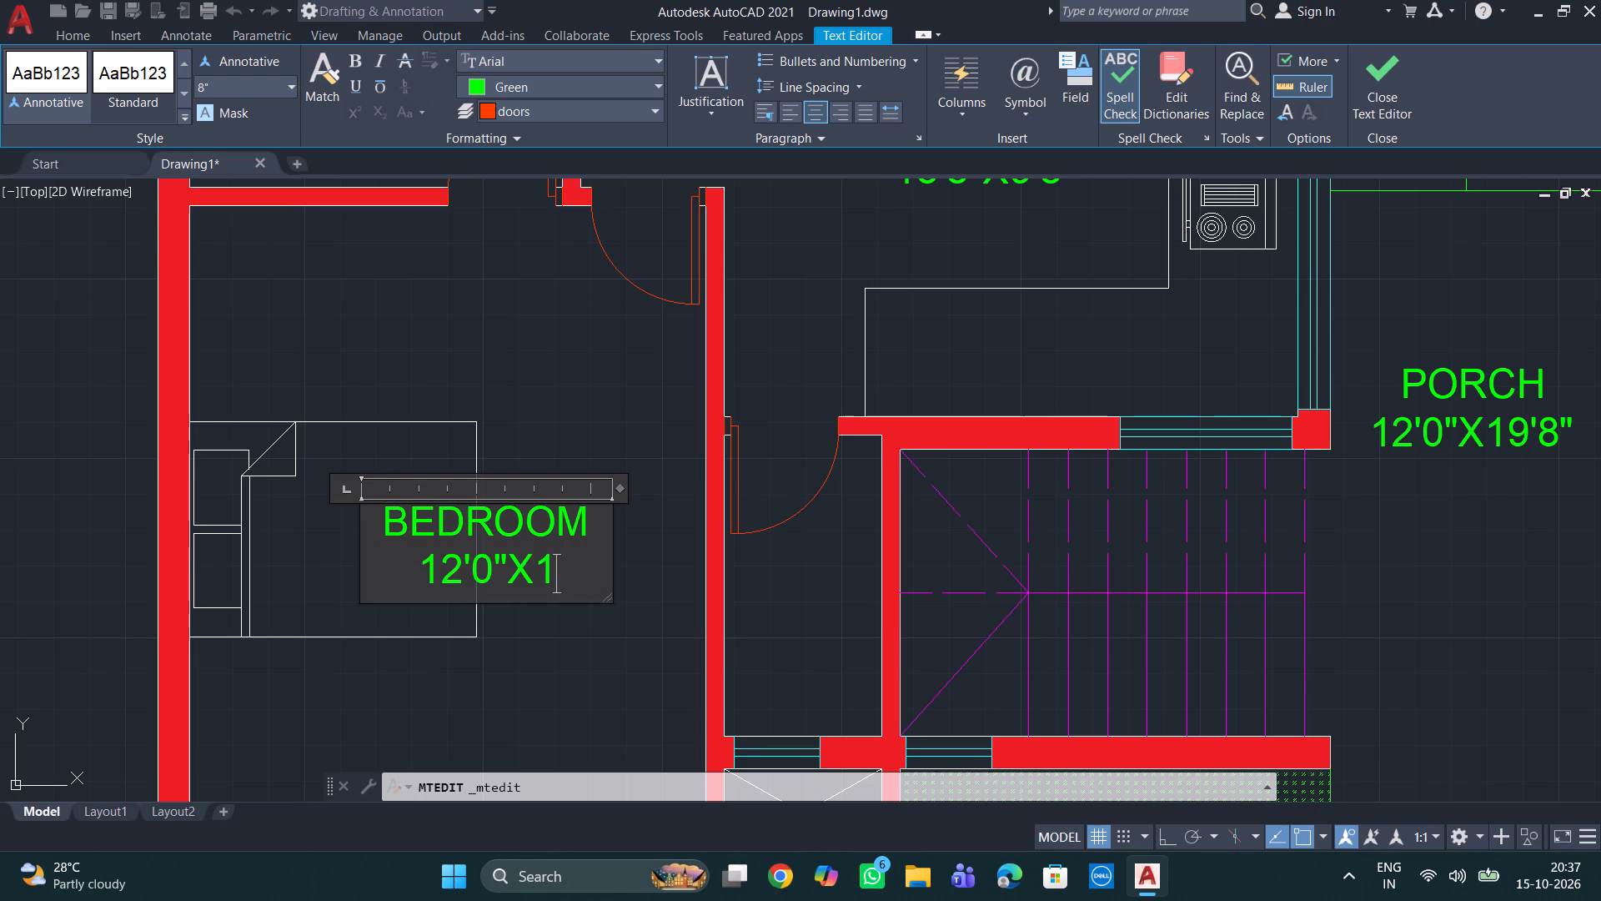
pyautogui.write("4'")
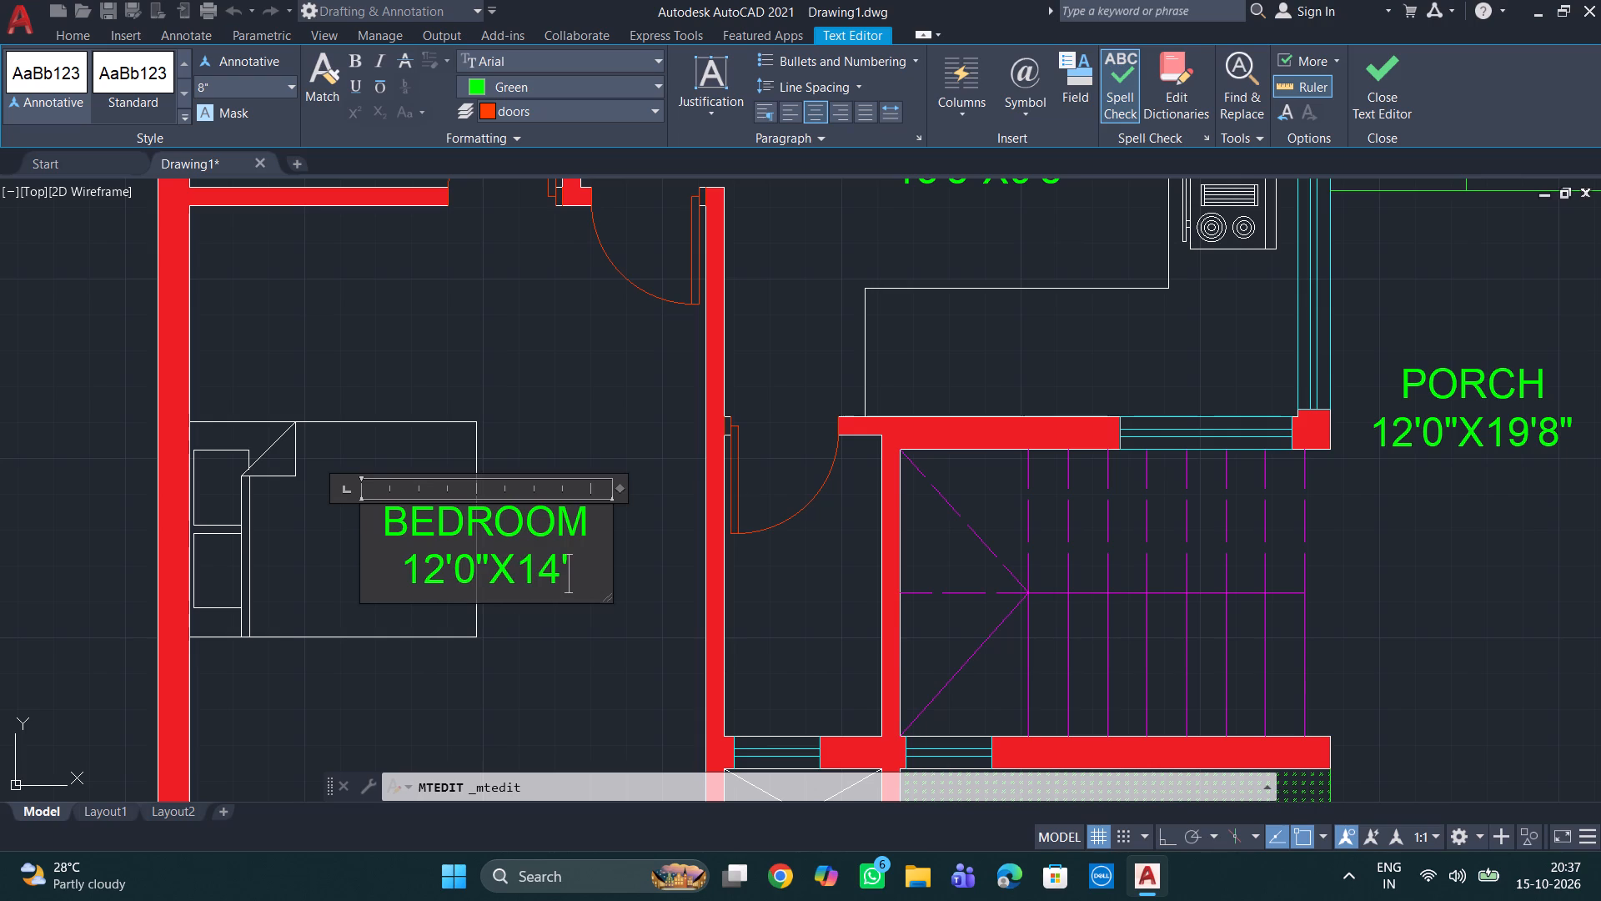
pyautogui.write('10')
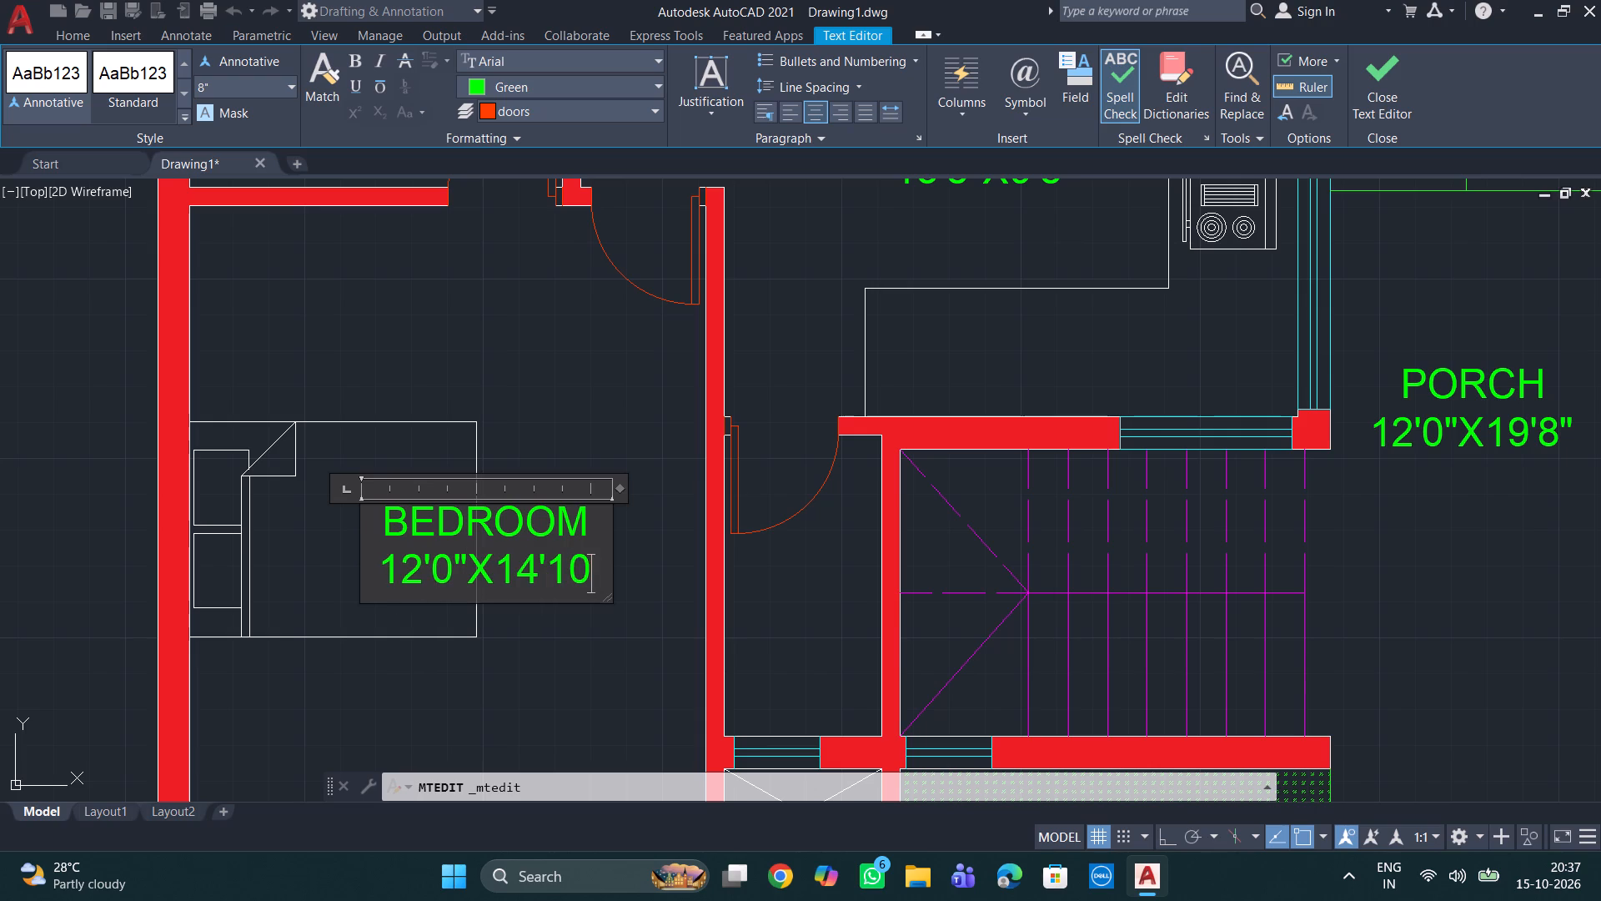
pyautogui.hotkey('shift', '"')
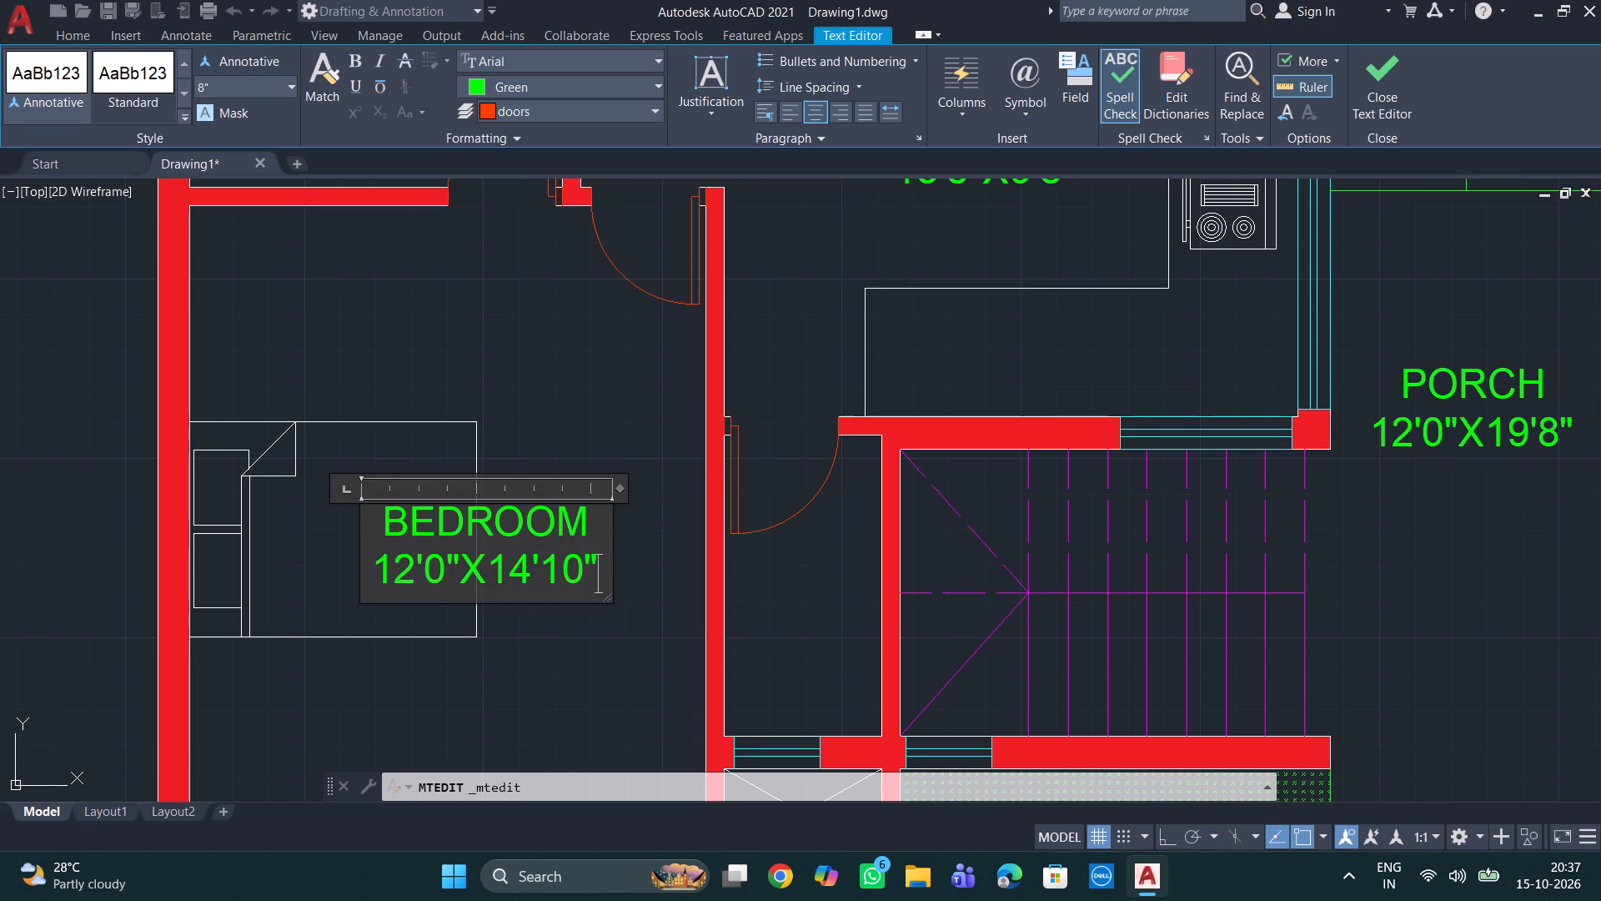
pyautogui.click(524, 360)
# Replace the name M.BEDROOM with TOILET in the label of the lower toilet, directly above the BEDROOM.
pyautogui.scroll(-2, 549, 372)
pyautogui.moveTo(581, 432); pyautogui.dragTo(498, 643, button='middle')
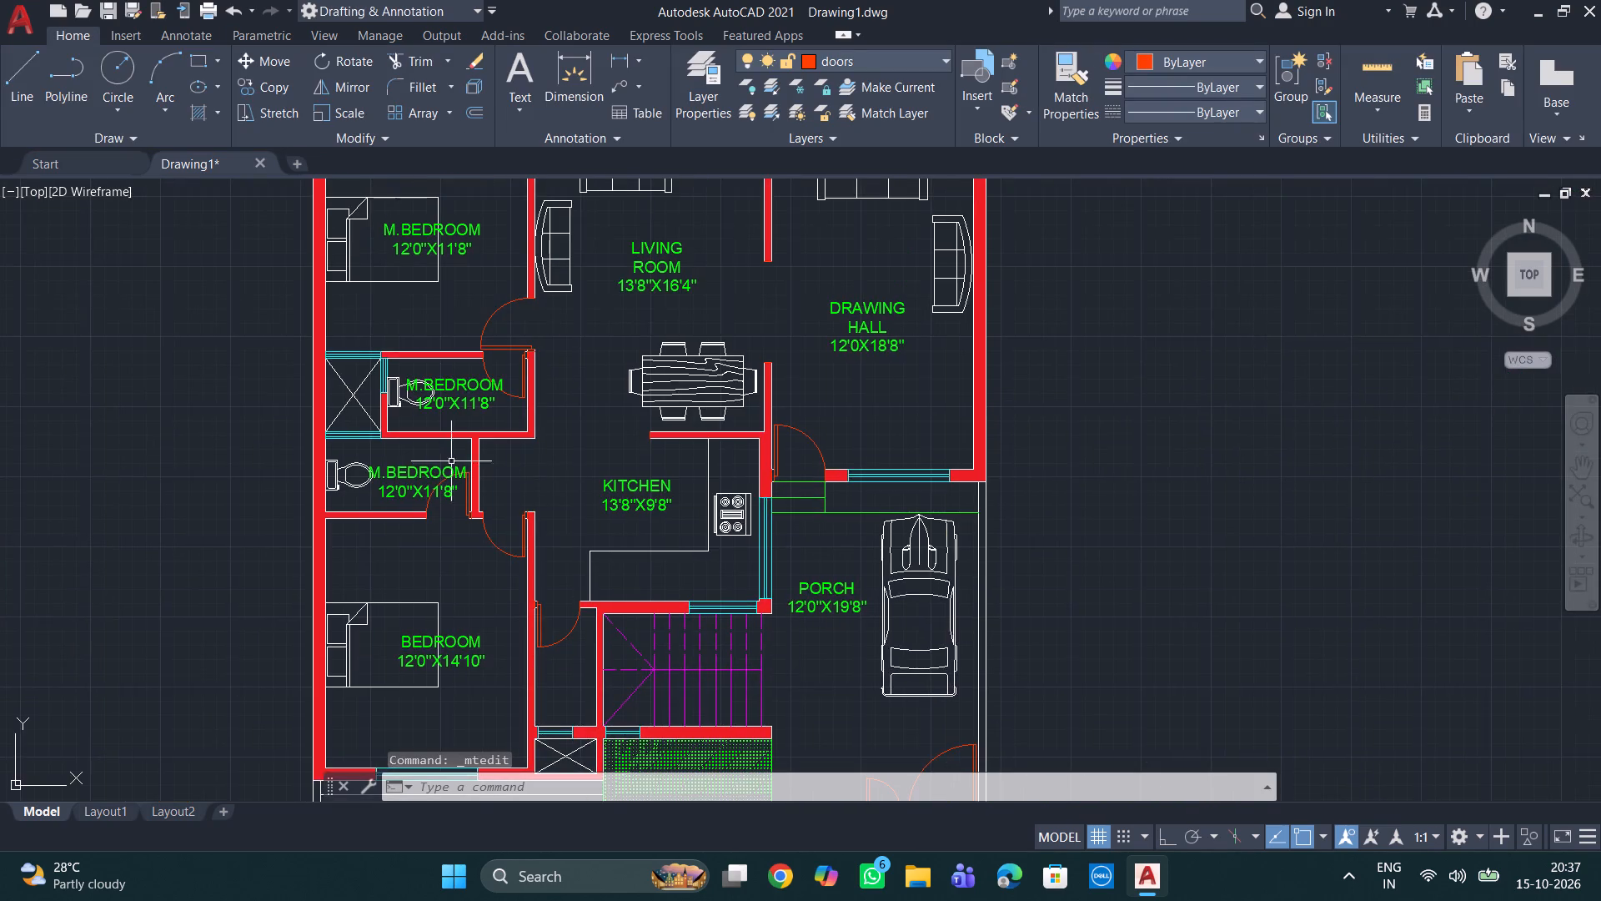
pyautogui.scroll(2, 440, 474)
pyautogui.doubleClick(386, 466)
pyautogui.press('Right')
pyautogui.press('Right')
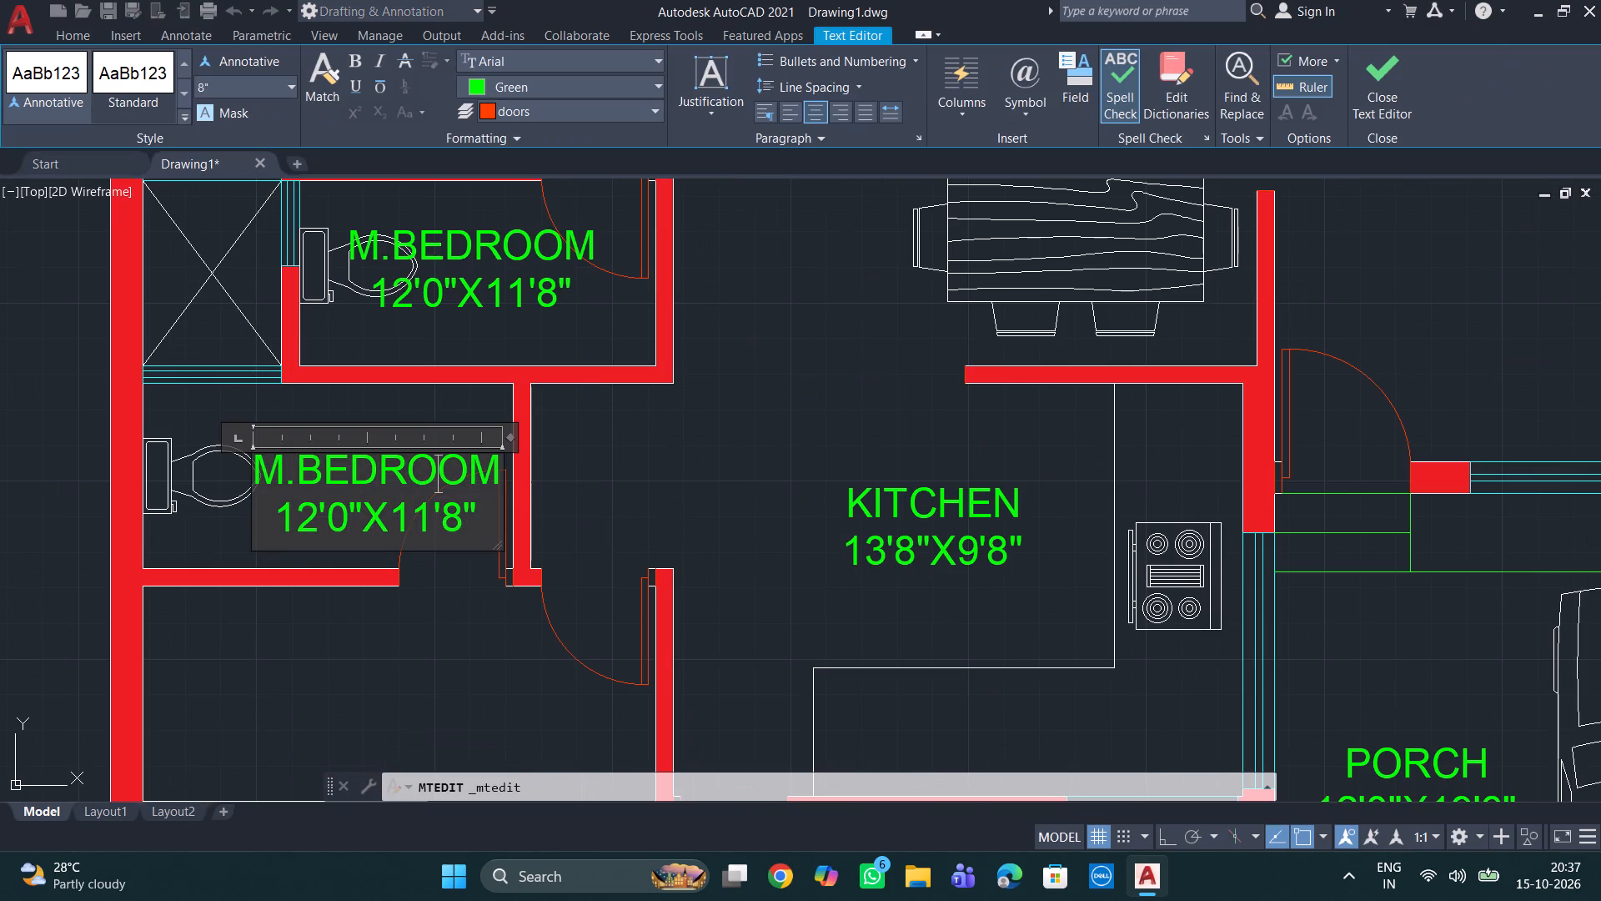
pyautogui.press('Right')
pyautogui.press('Right')
pyautogui.press('Right')
pyautogui.press('Left')
pyautogui.press('BackSpace')
pyautogui.press('BackSpace')
pyautogui.press('BackSpace')
pyautogui.press('BackSpace')
pyautogui.press('BackSpace')
pyautogui.press('BackSpace')
pyautogui.press('BackSpace')
pyautogui.press('BackSpace')
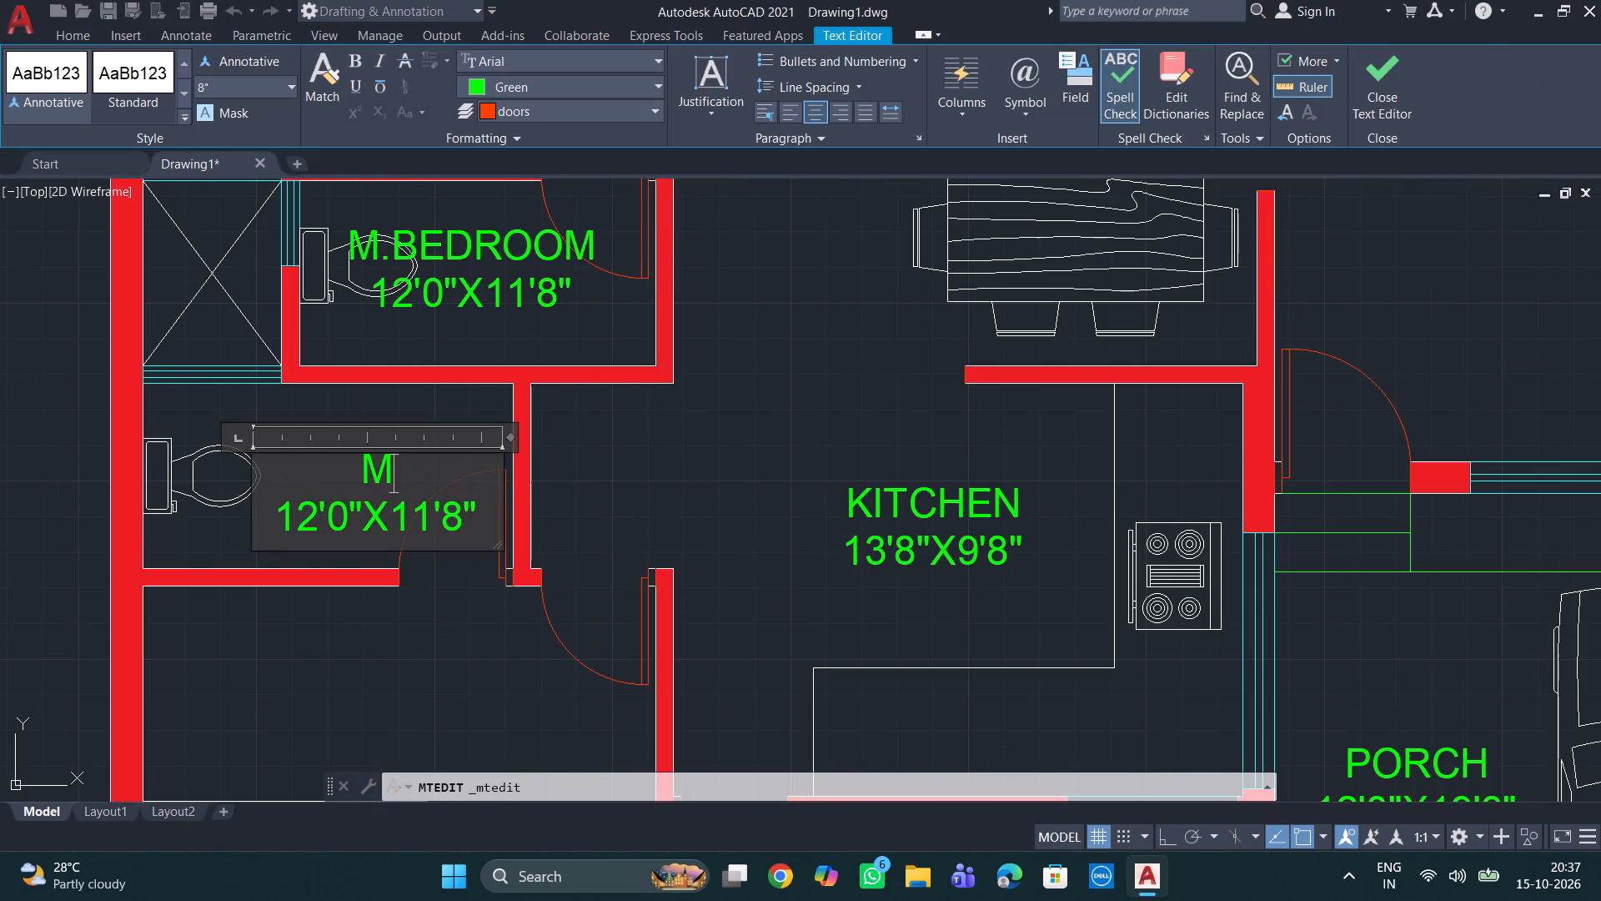
pyautogui.press('BackSpace')
pyautogui.write('TOILET')
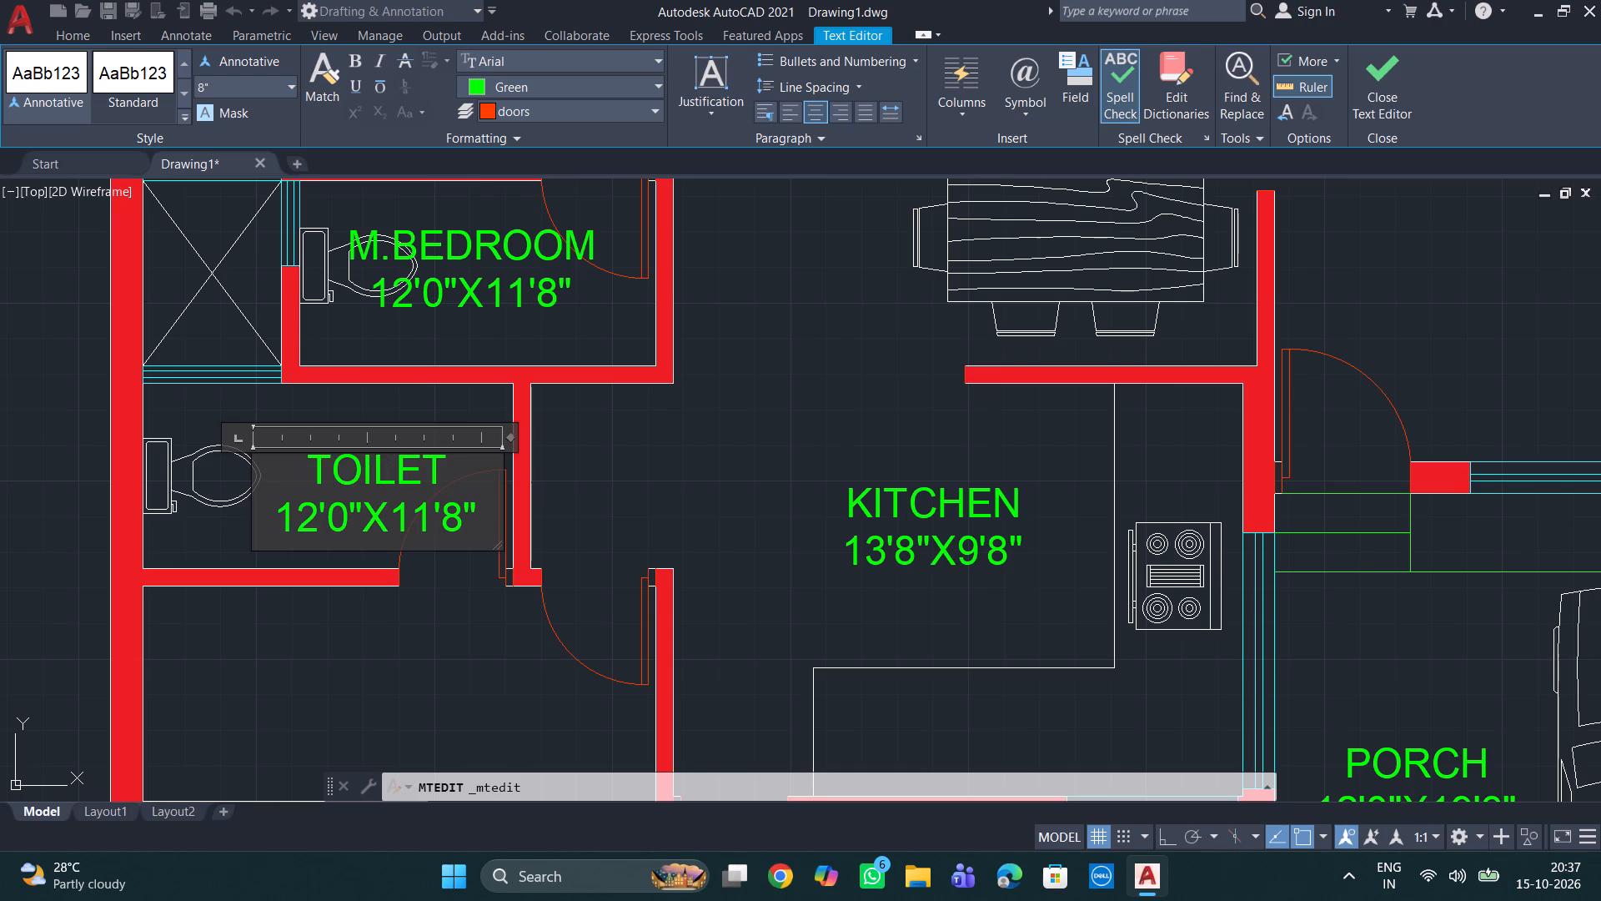
# Change the size line of the lower TOILET label to 8'8"X4'4" and finish editing.
pyautogui.press('Down')
pyautogui.press('Right')
pyautogui.press('Right')
pyautogui.press('BackSpace')
pyautogui.press('BackSpace')
pyautogui.press('BackSpace')
pyautogui.press('BackSpace')
pyautogui.press('BackSpace')
pyautogui.press('BackSpace')
pyautogui.press('BackSpace')
pyautogui.press('BackSpace')
pyautogui.press('BackSpace')
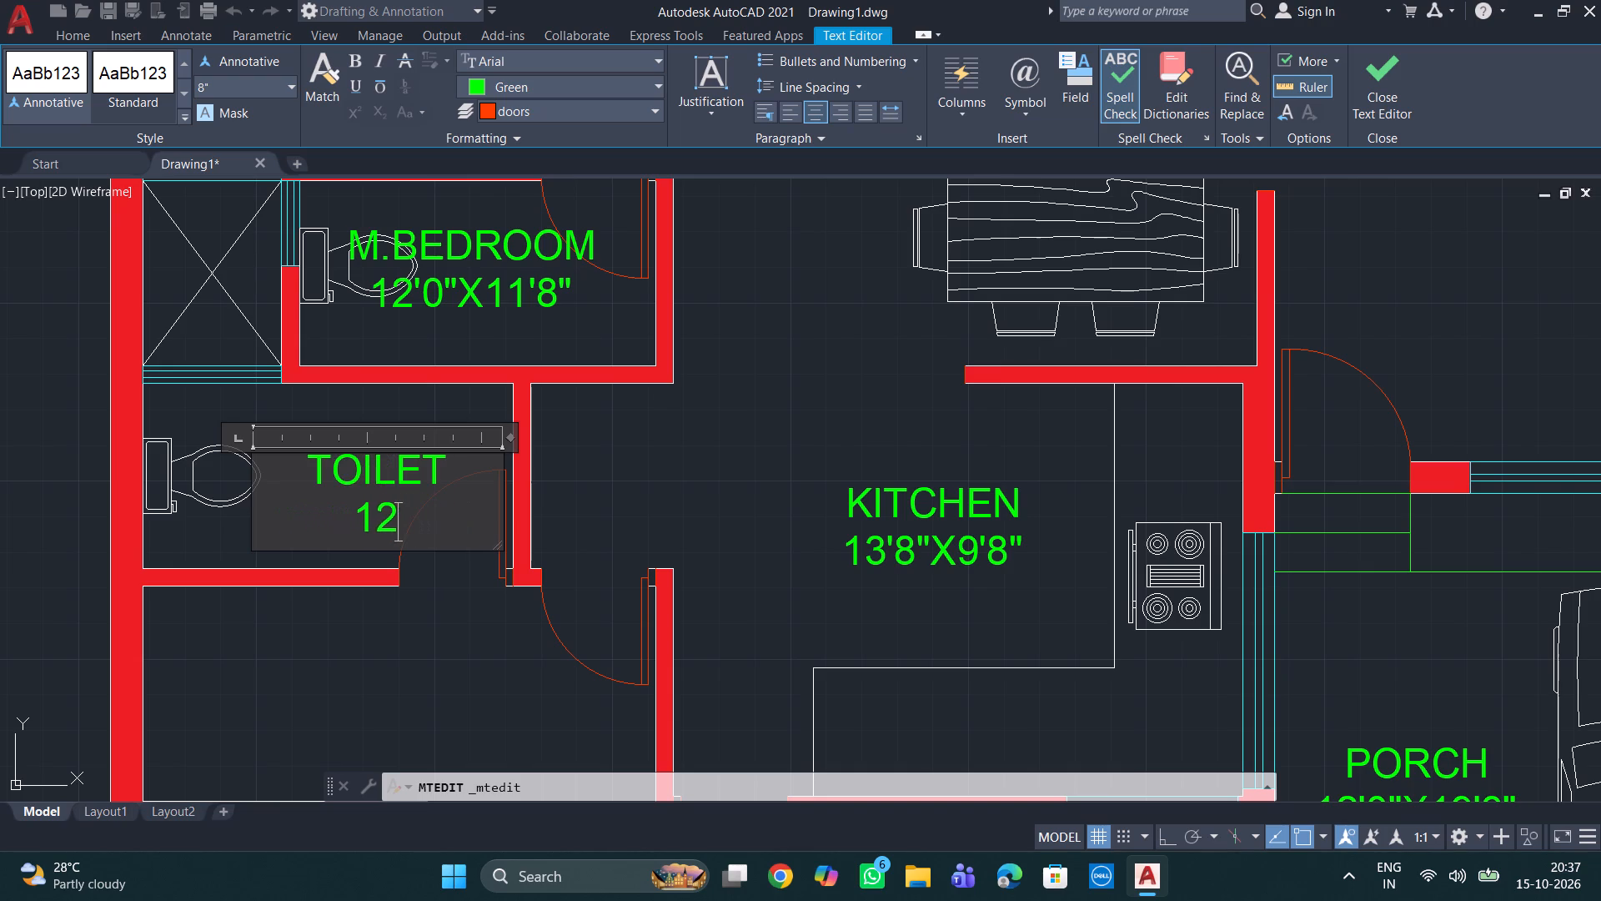
pyautogui.press('BackSpace')
pyautogui.press('BackSpace')
pyautogui.write('8\'8"')
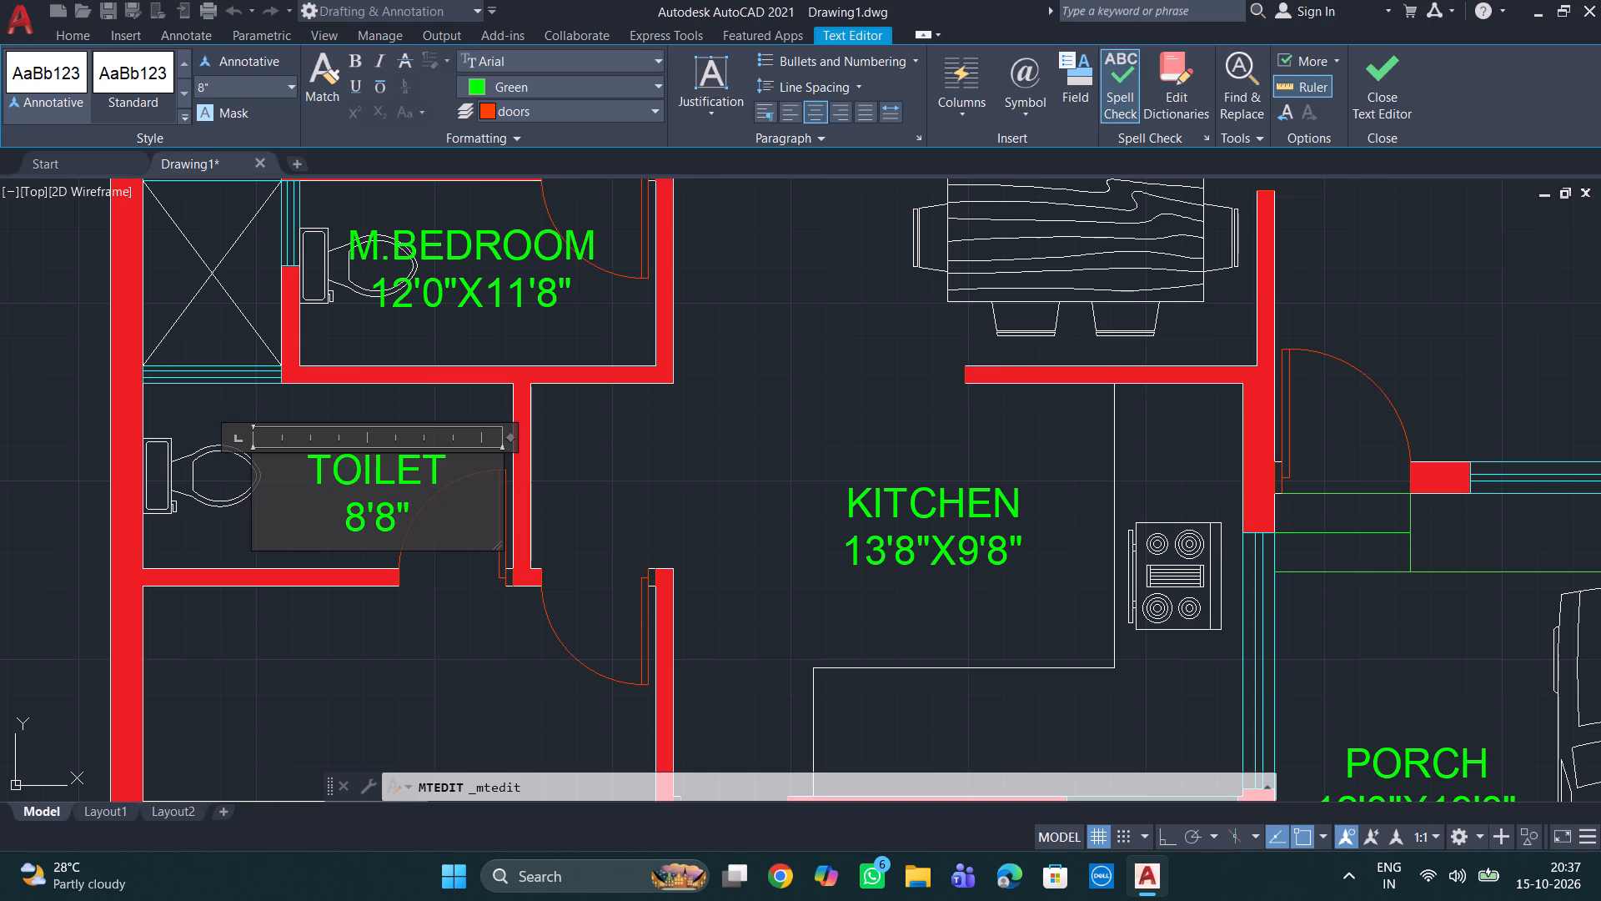
pyautogui.press('x')
pyautogui.press('1')
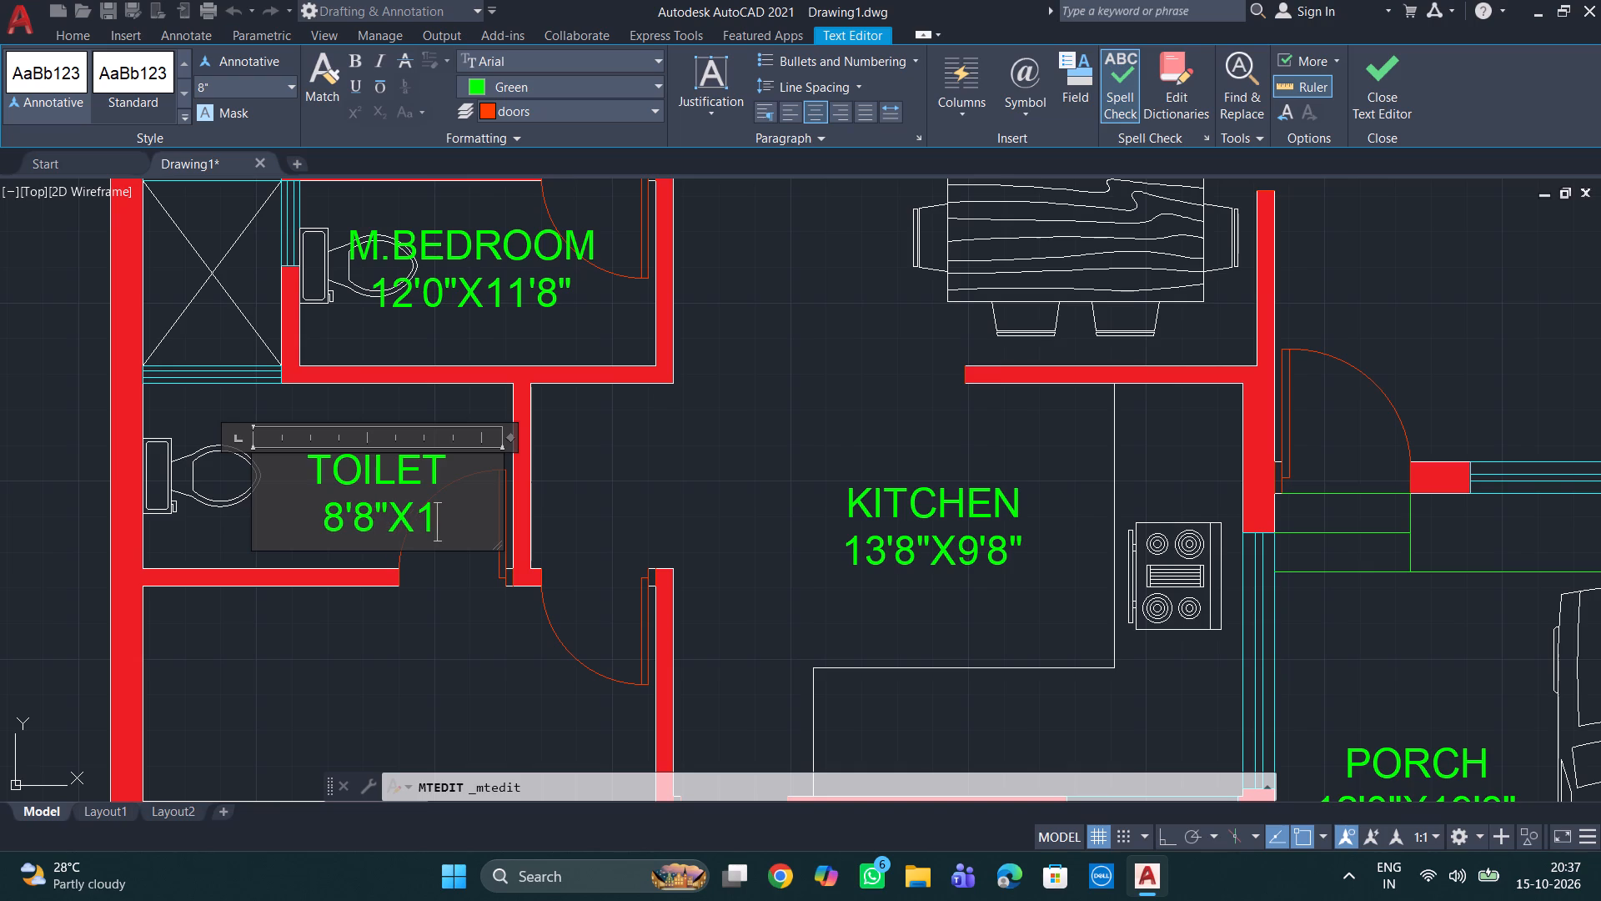
pyautogui.press('BackSpace')
pyautogui.write("4'4'")
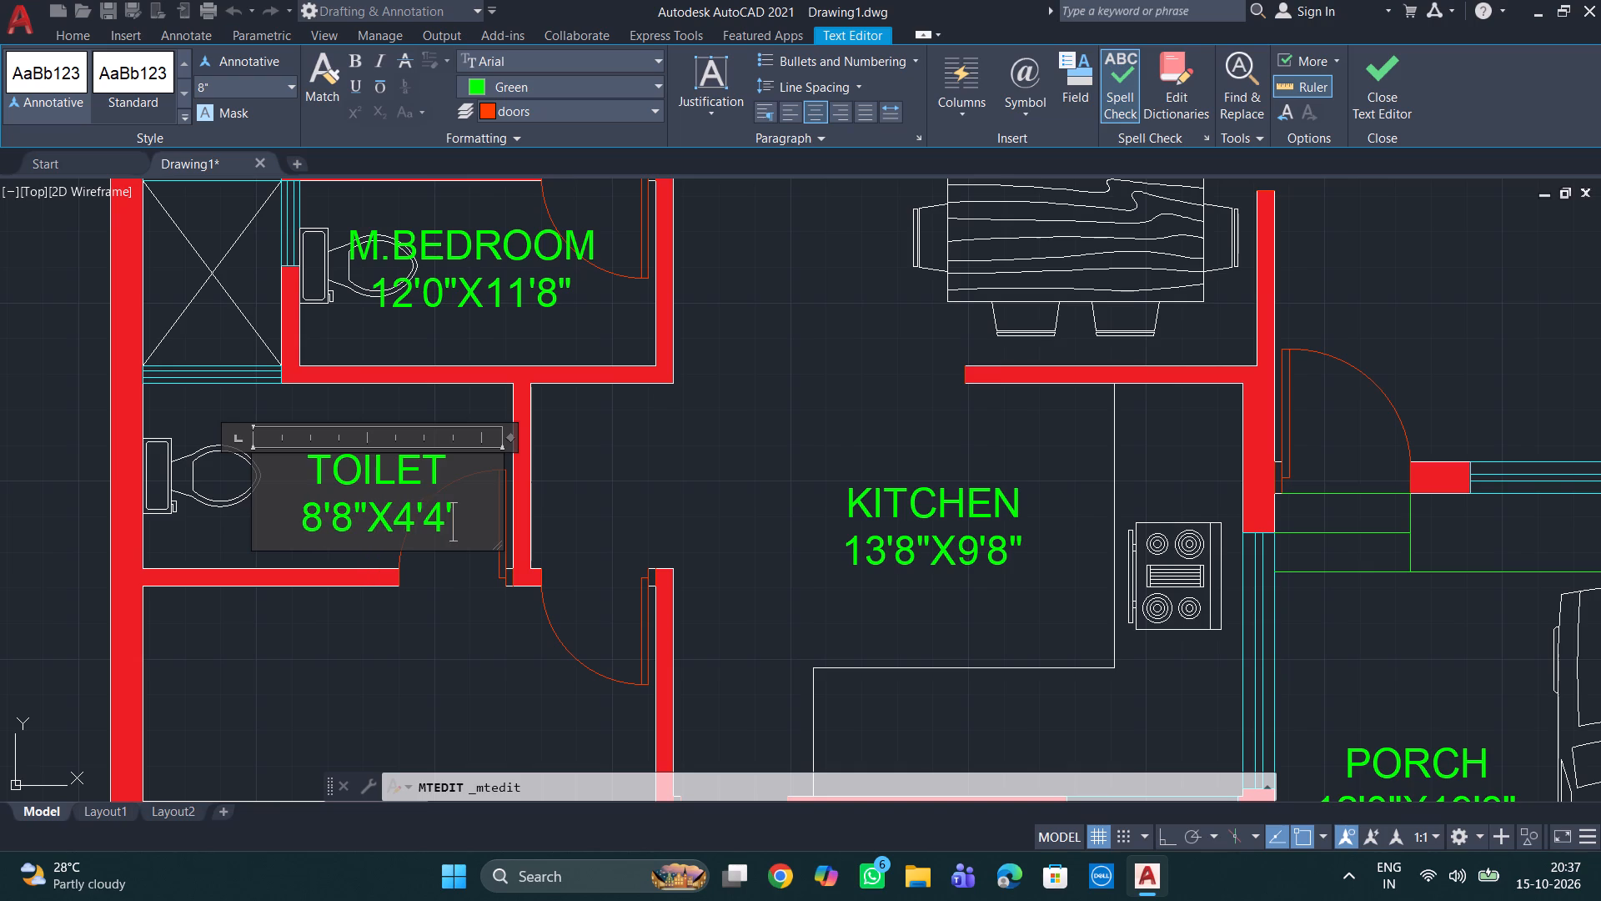
pyautogui.press('BackSpace')
pyautogui.hotkey('shift', '"')
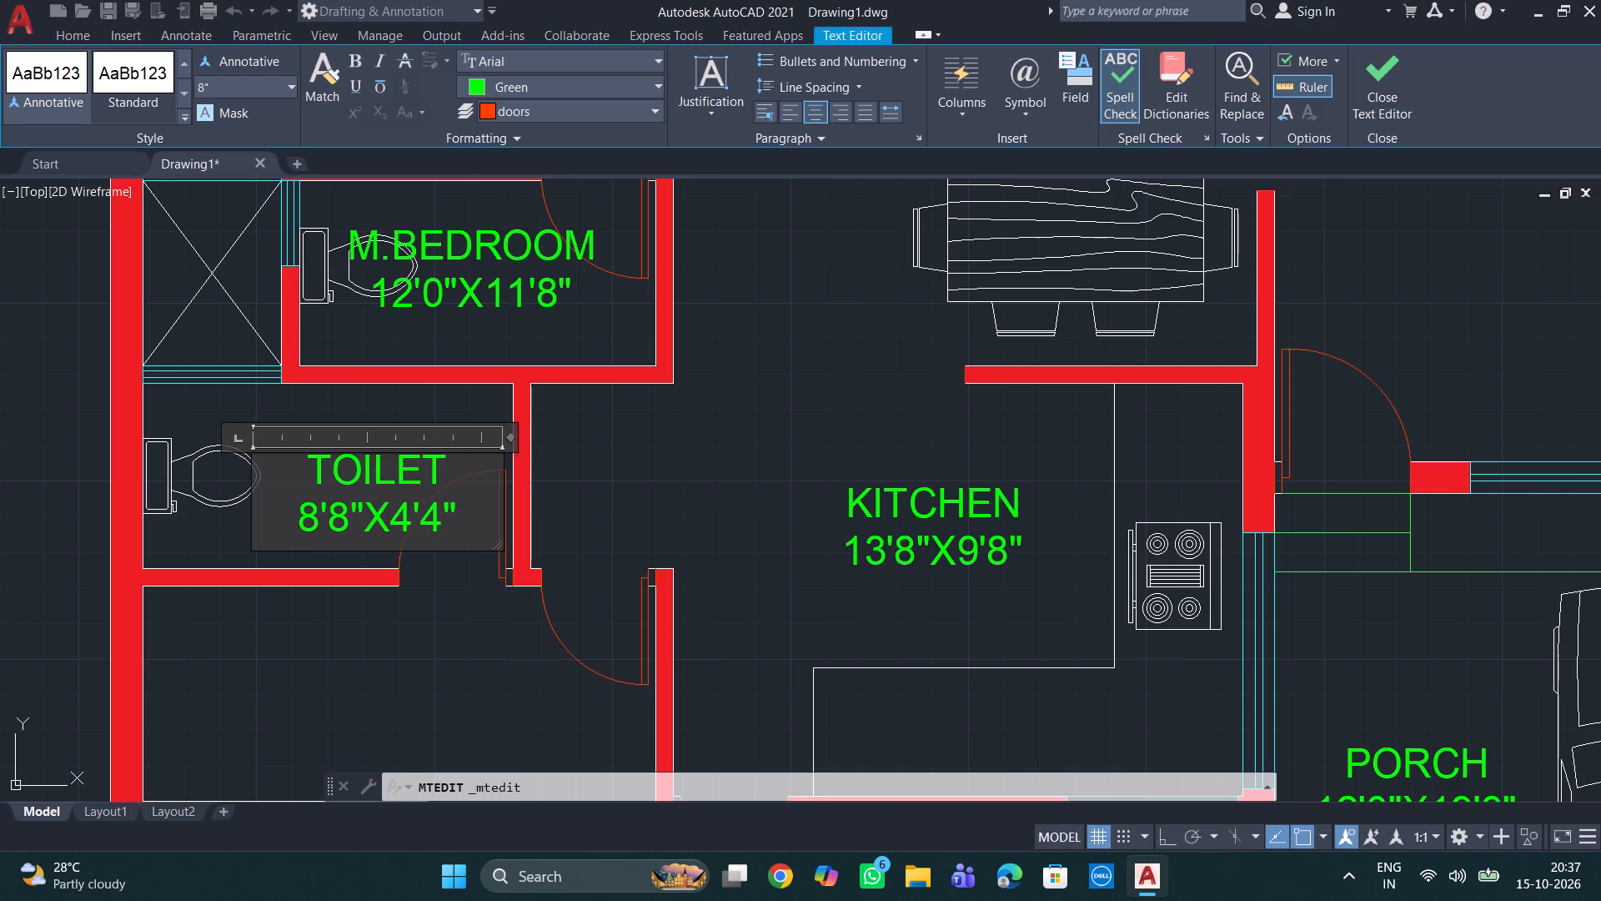
pyautogui.click(649, 471)
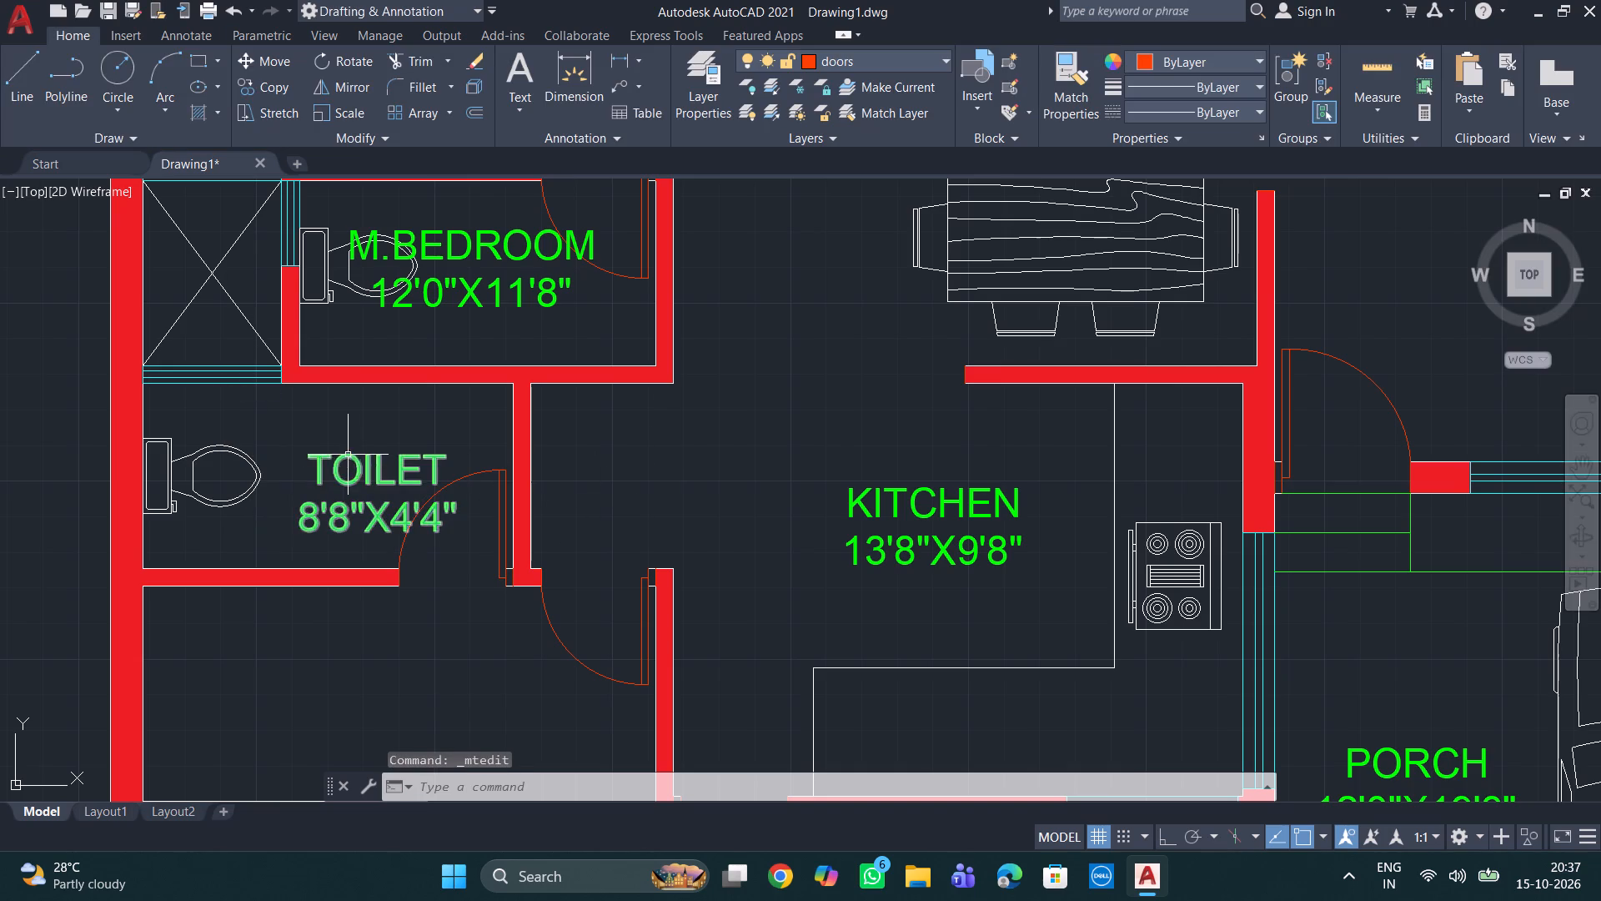
# Move the lower TOILET label up within its room, clear of the door swing.
pyautogui.click(361, 465)
pyautogui.moveTo(366, 468); pyautogui.dragTo(349, 413)
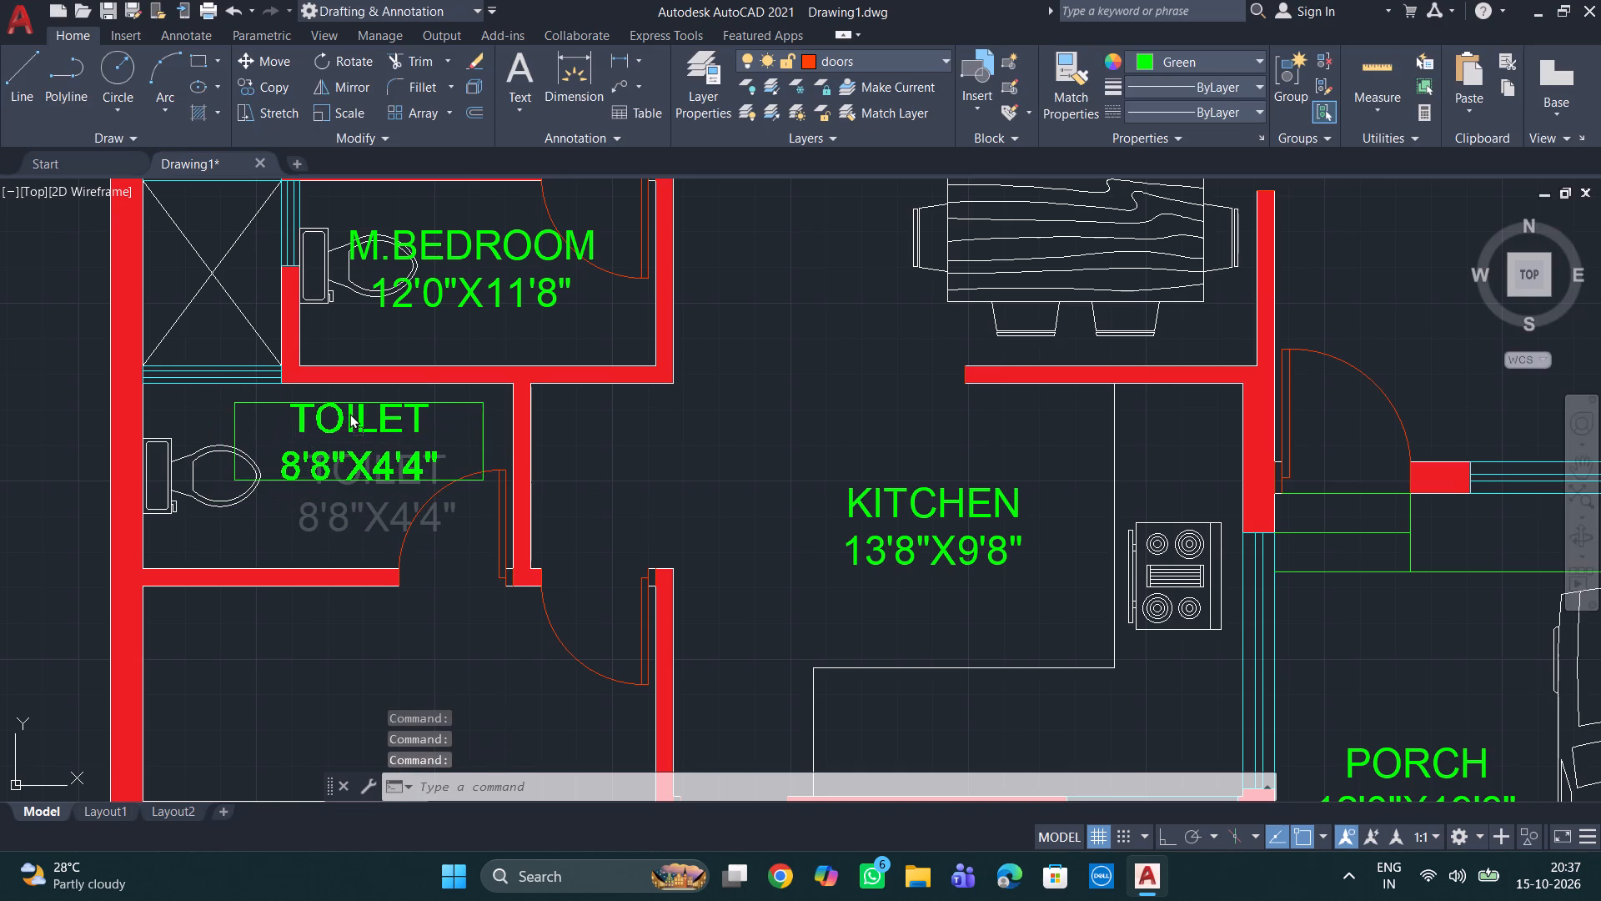
pyautogui.moveTo(349, 413); pyautogui.dragTo(374, 415)
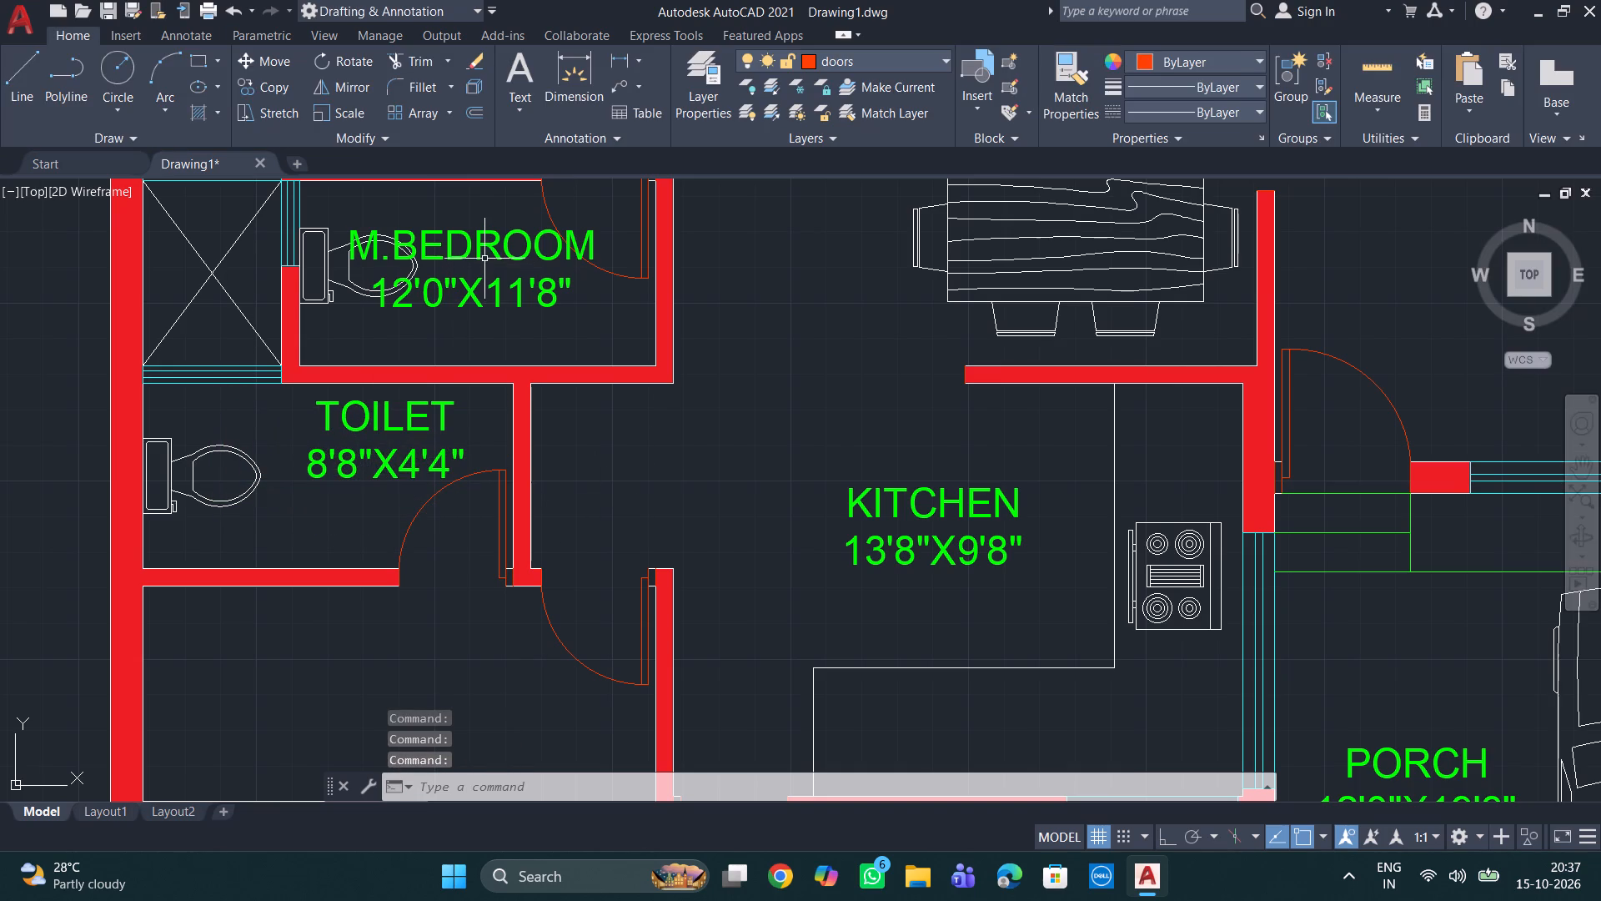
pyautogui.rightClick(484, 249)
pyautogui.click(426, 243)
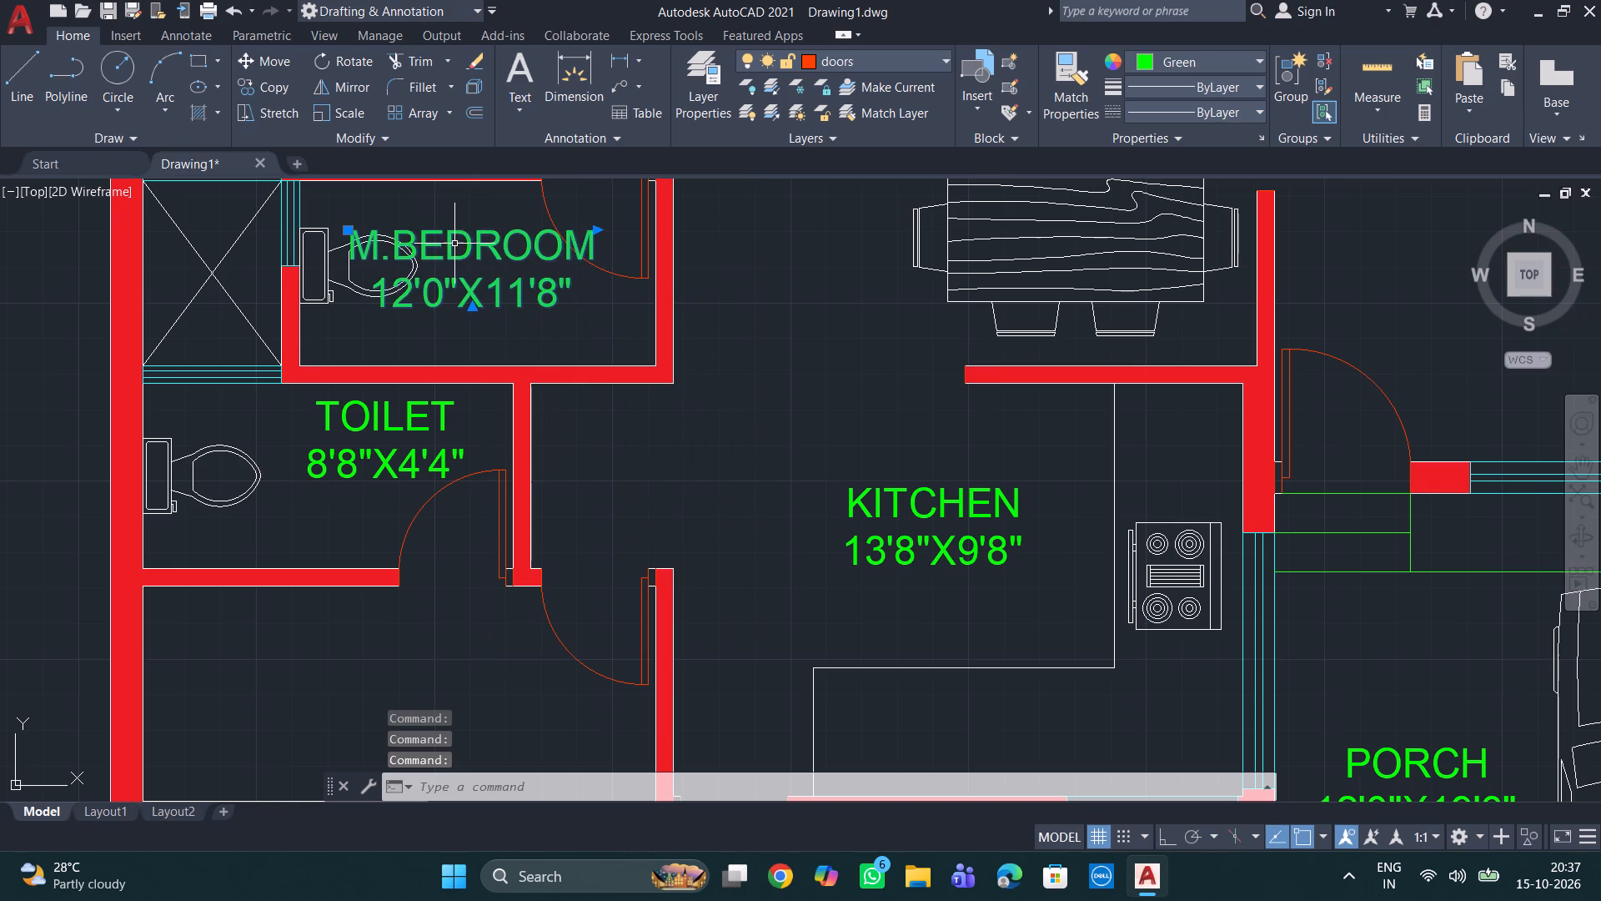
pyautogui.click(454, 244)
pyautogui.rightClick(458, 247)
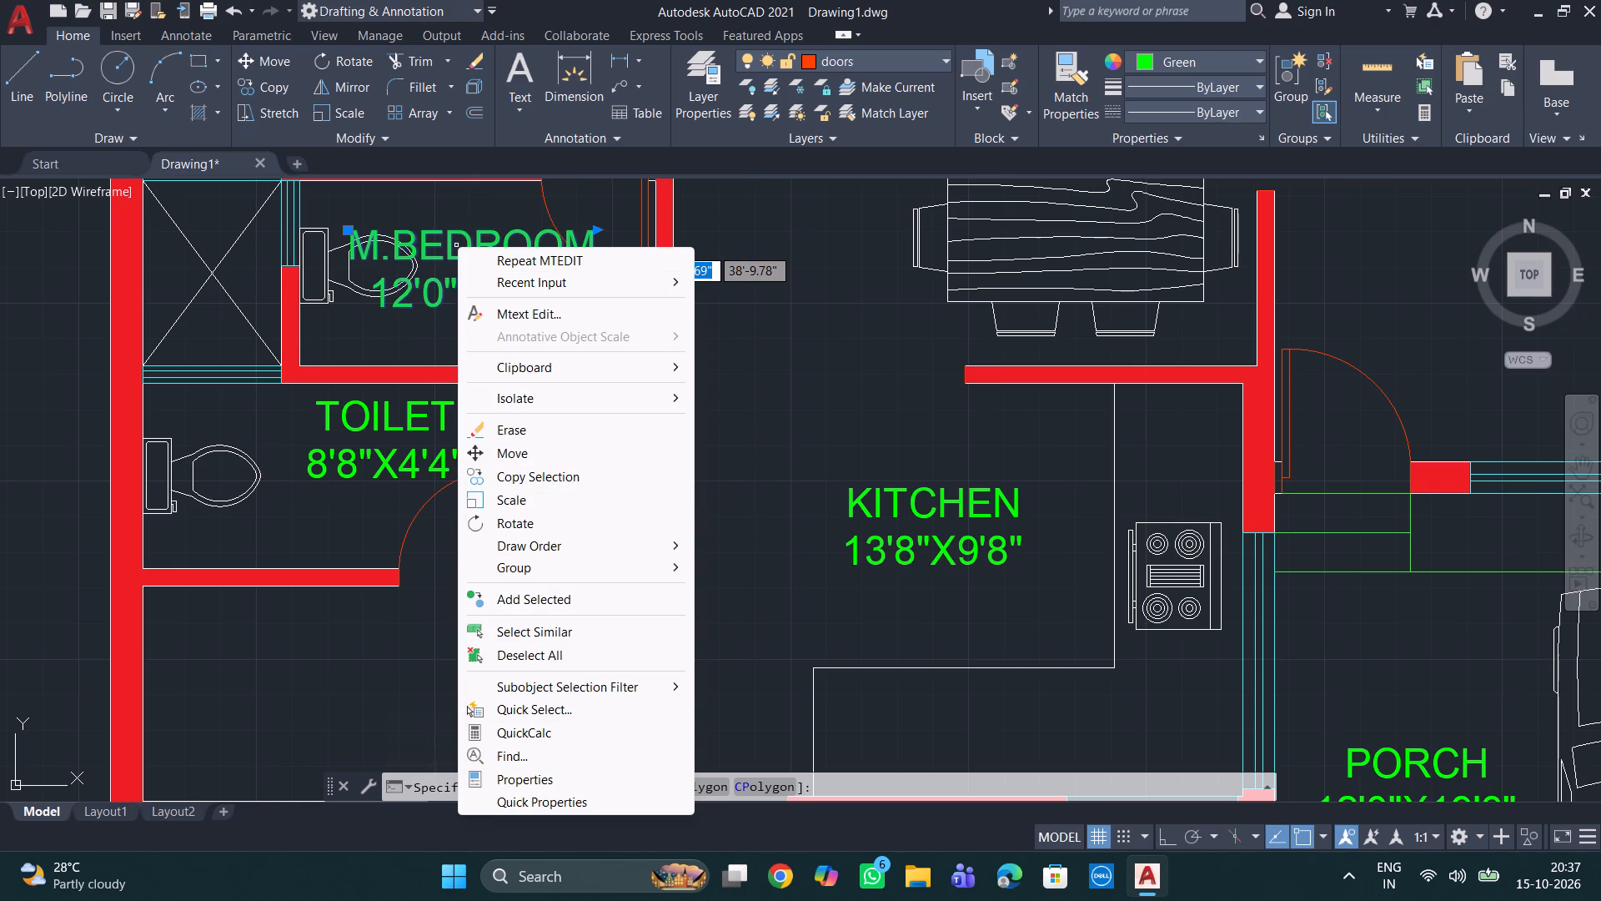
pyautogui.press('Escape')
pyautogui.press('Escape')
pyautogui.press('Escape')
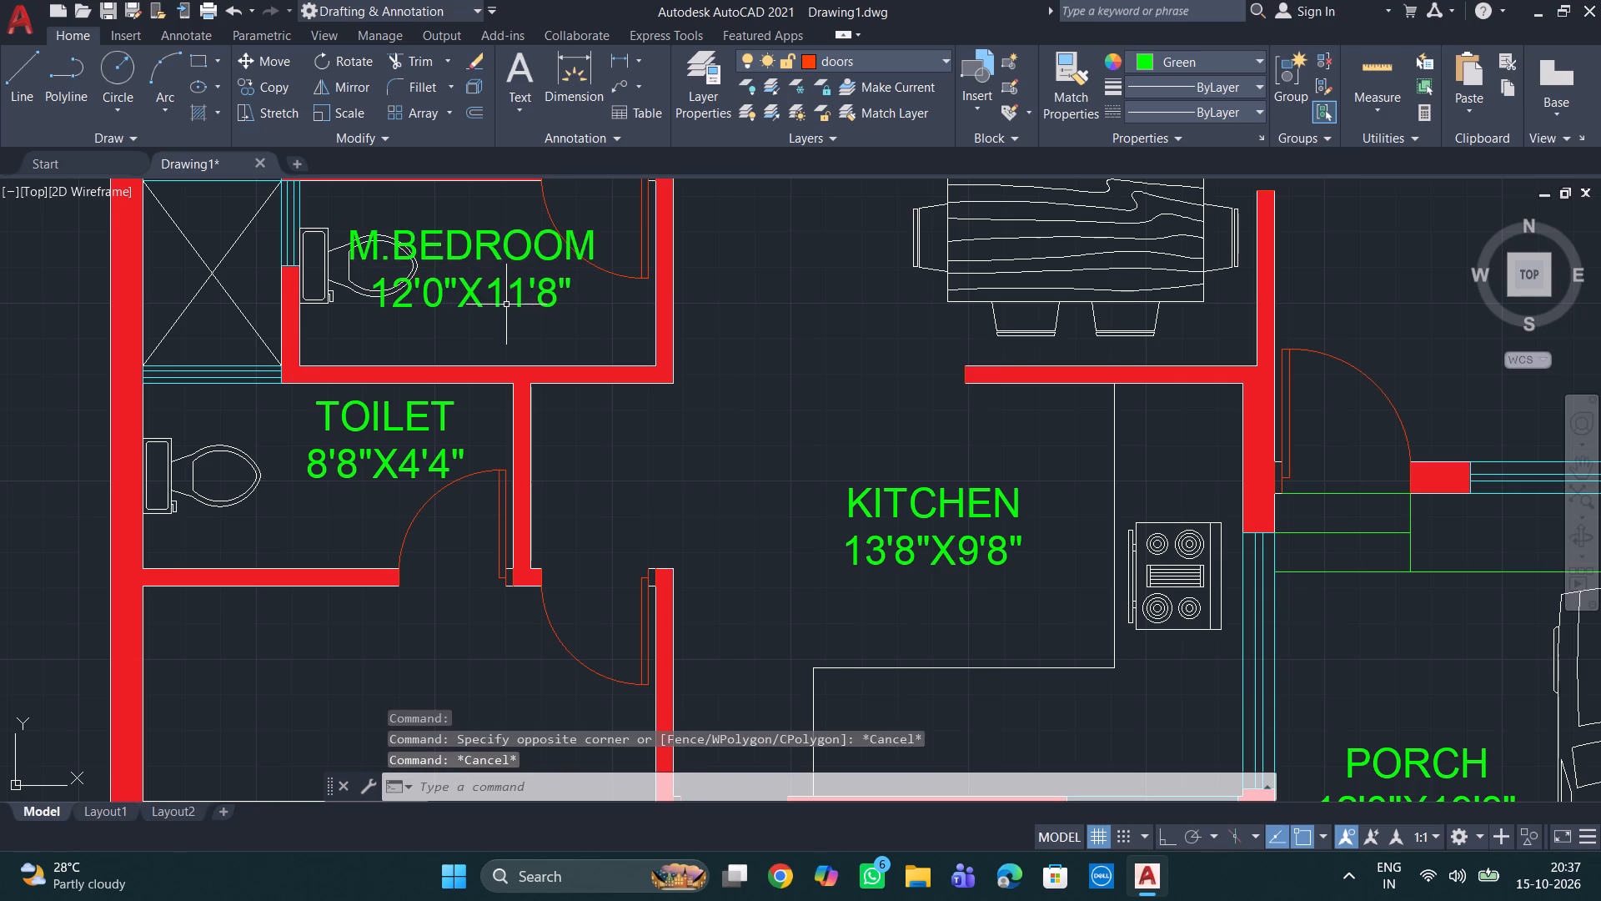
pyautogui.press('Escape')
# Replace the name M.BEDROOM with TOILET in the label of the upper toilet beside the crossed shaft.
pyautogui.click(494, 299)
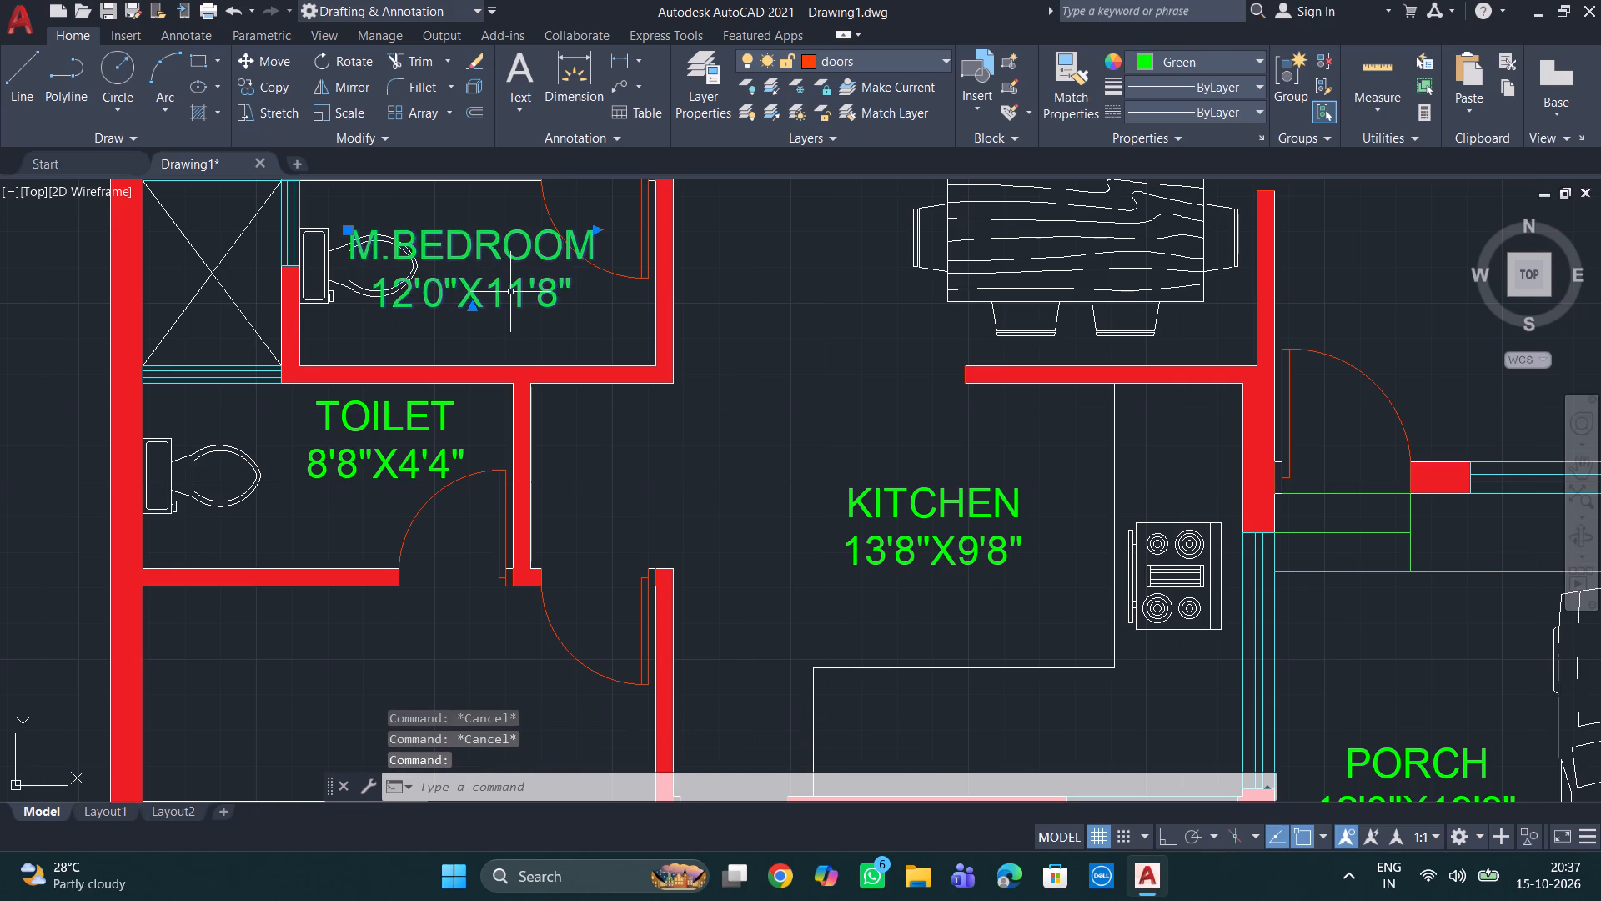
pyautogui.doubleClick(514, 287)
pyautogui.tripleClick(484, 249)
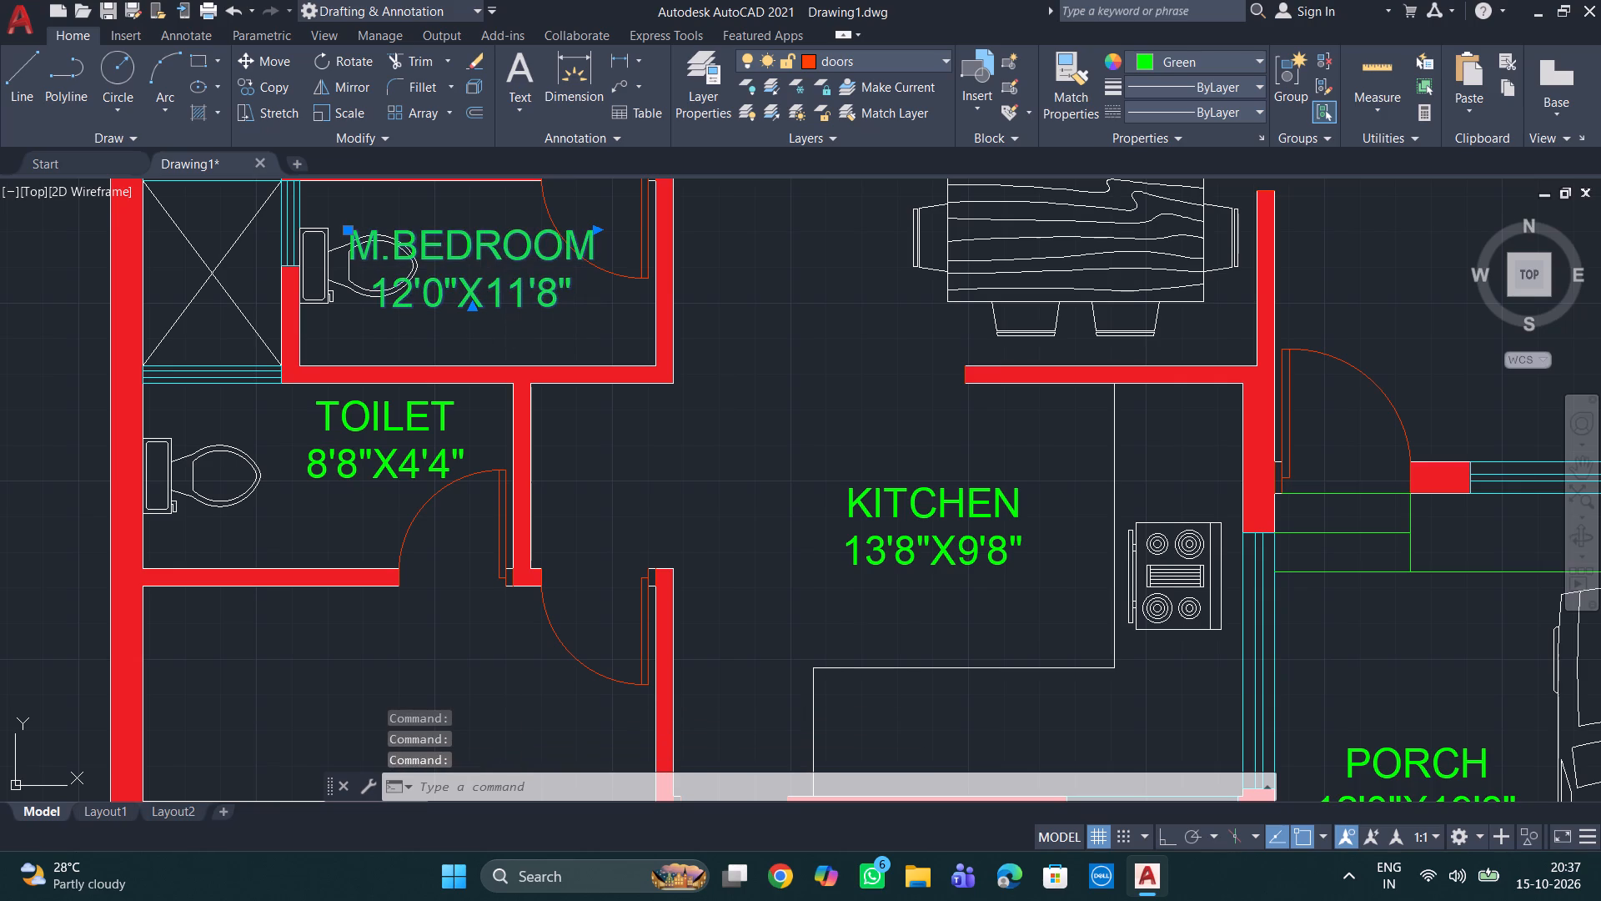
pyautogui.click(587, 241)
pyautogui.press('BackSpace')
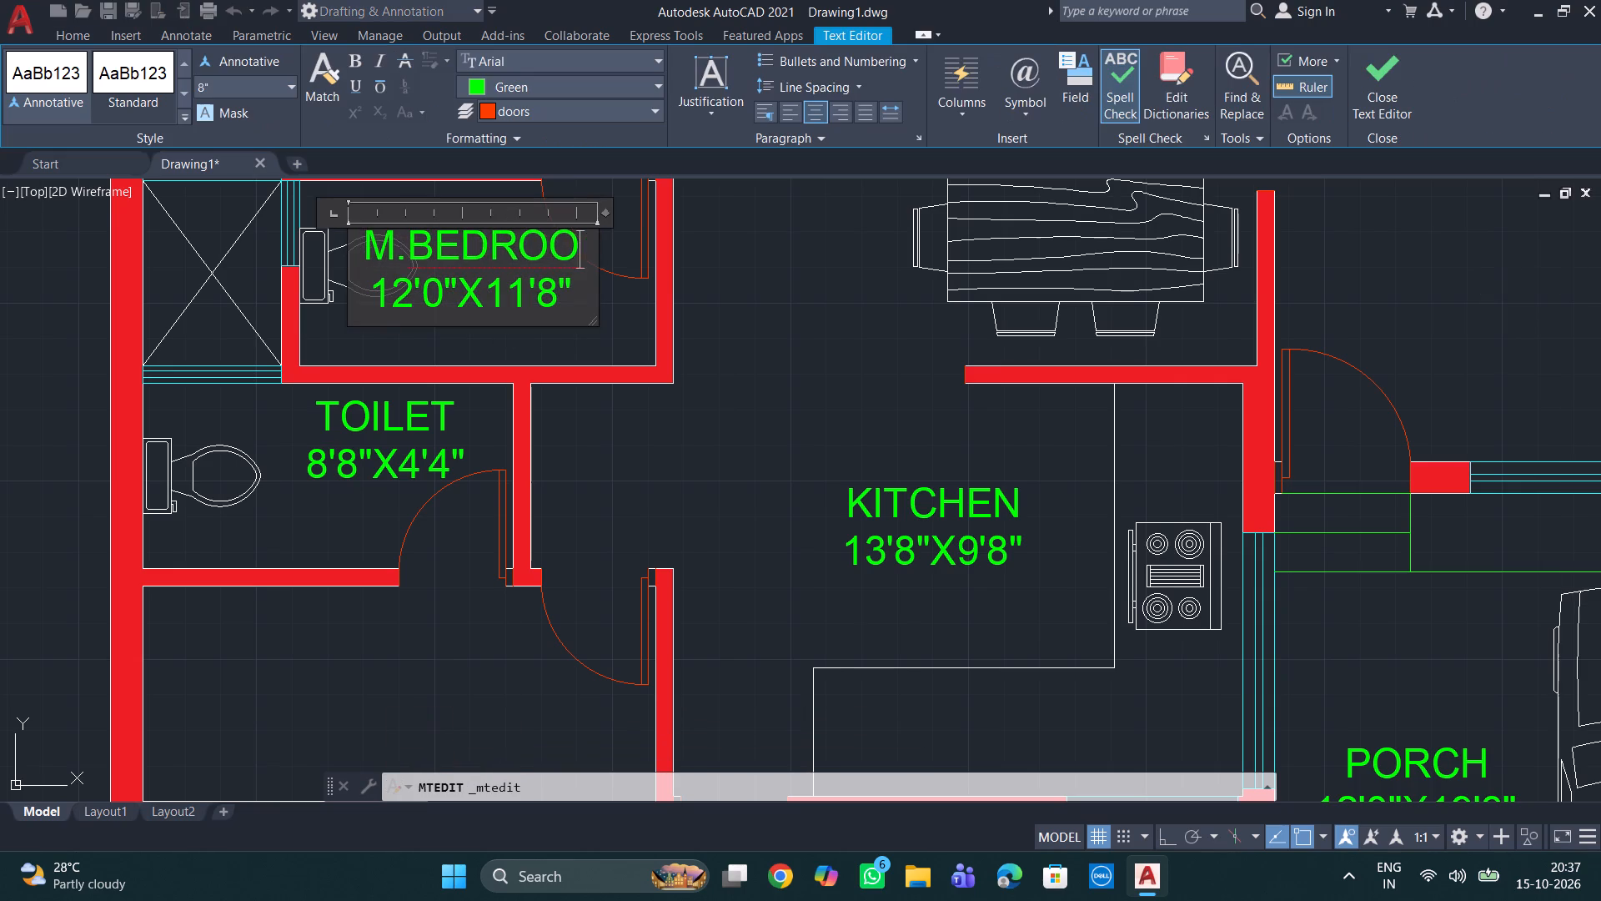
pyautogui.press('BackSpace')
pyautogui.press('BackSpace')
pyautogui.press('BackSpace')
pyautogui.press('BackSpace')
pyautogui.press('BackSpace')
pyautogui.press('BackSpace')
pyautogui.press('BackSpace')
pyautogui.press('BackSpace')
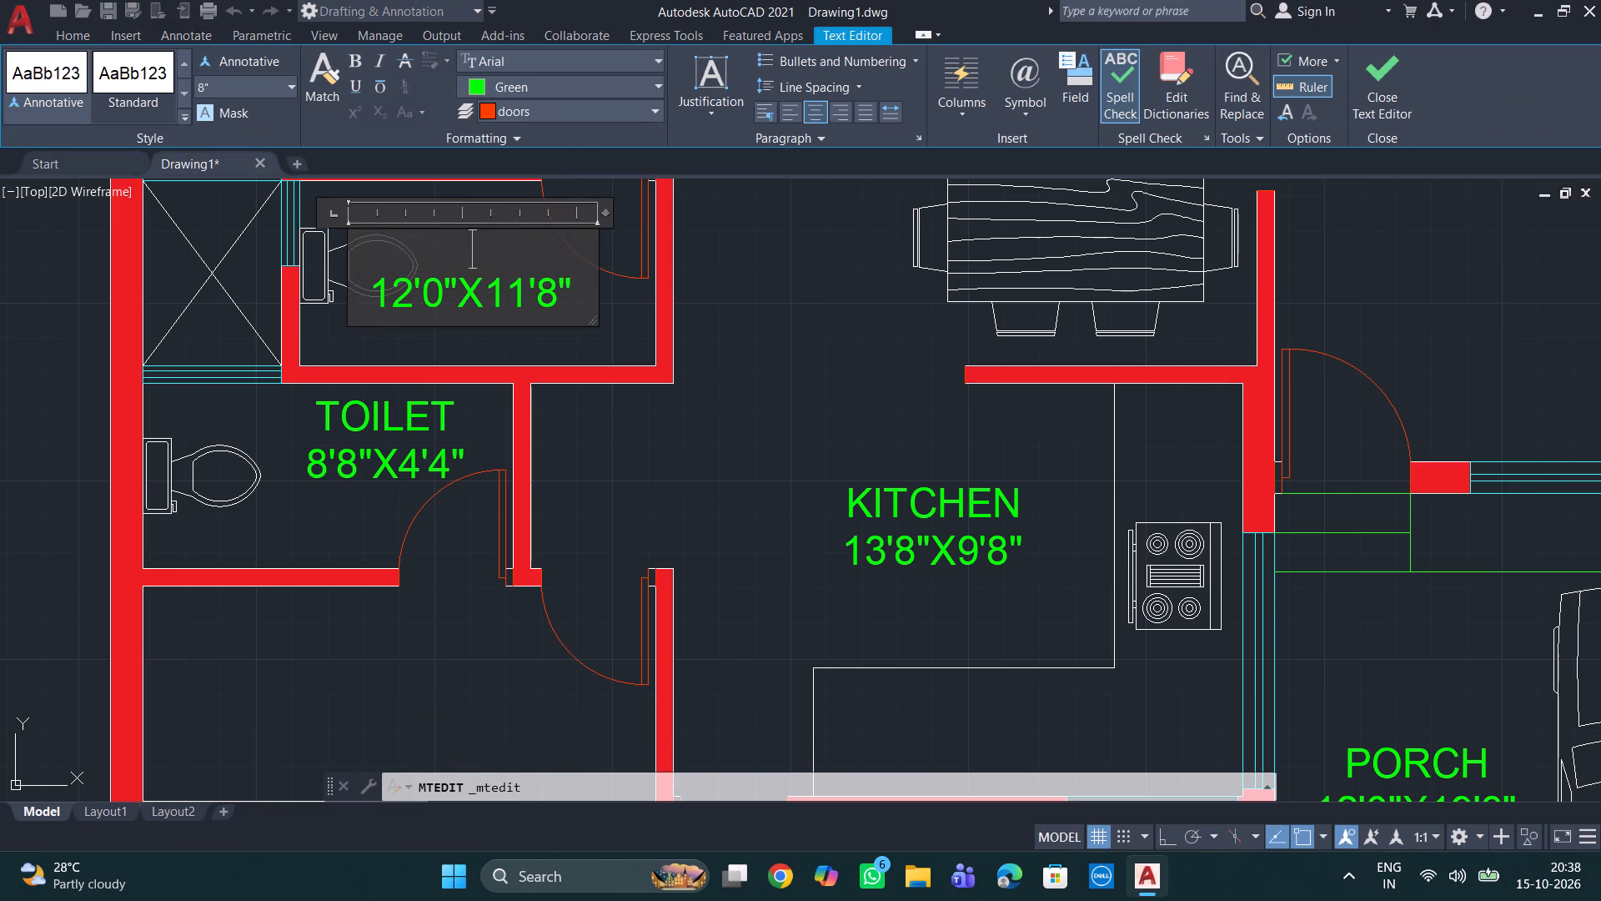
pyautogui.write('TOILET')
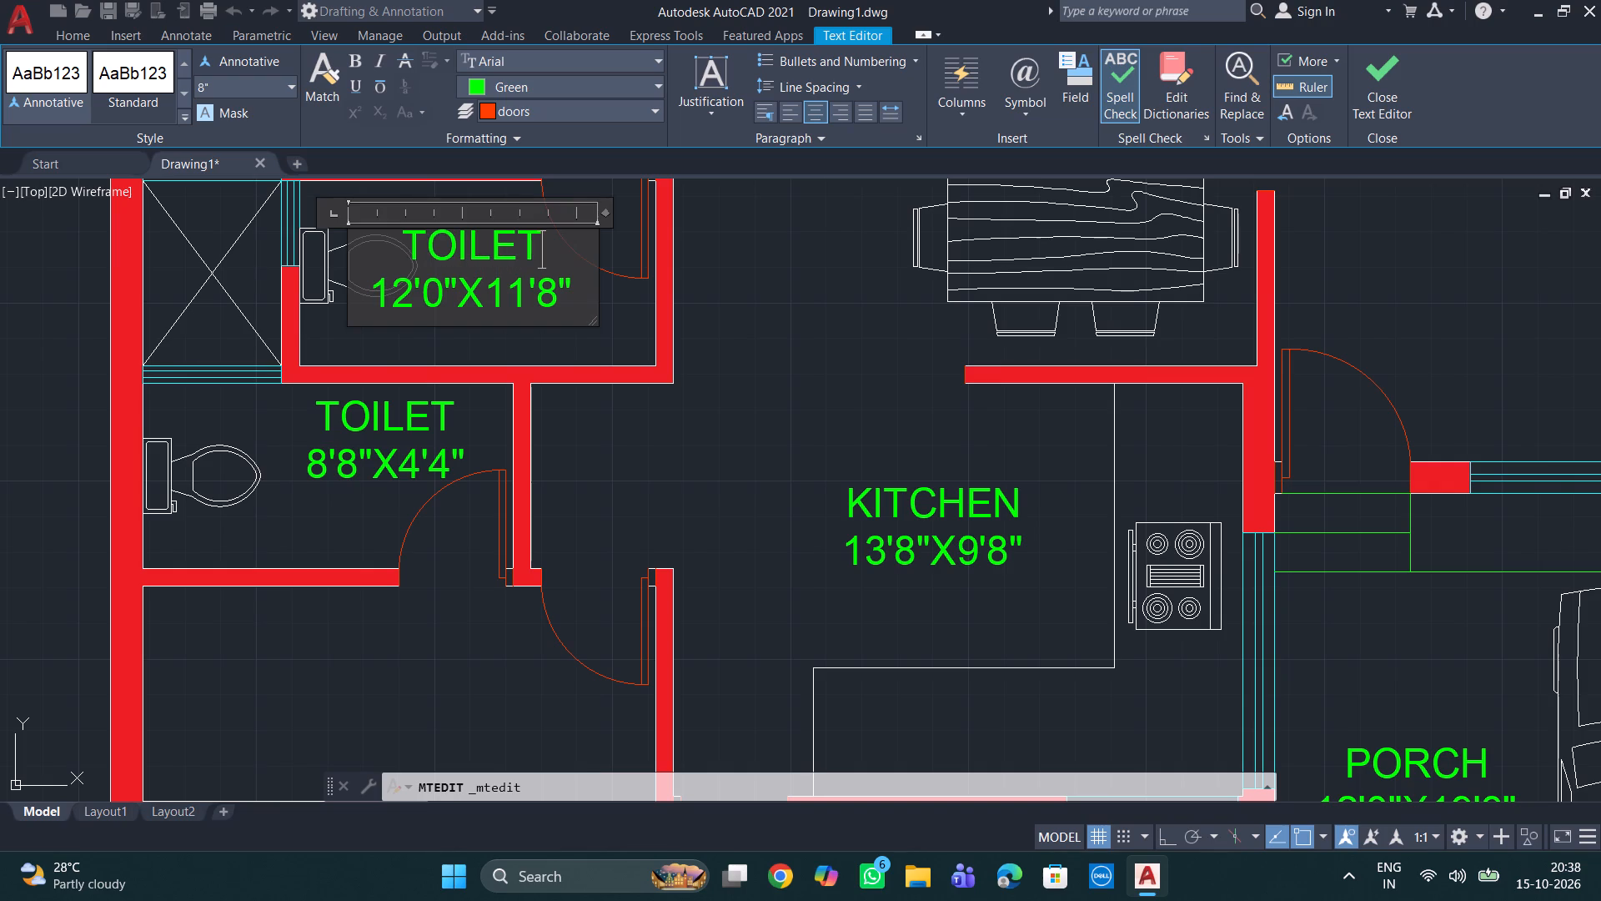
# Change the size line of the upper TOILET label to 8'4"X4'4" and finish editing.
pyautogui.press('Down')
pyautogui.press('Right')
pyautogui.press('Right')
pyautogui.press('BackSpace')
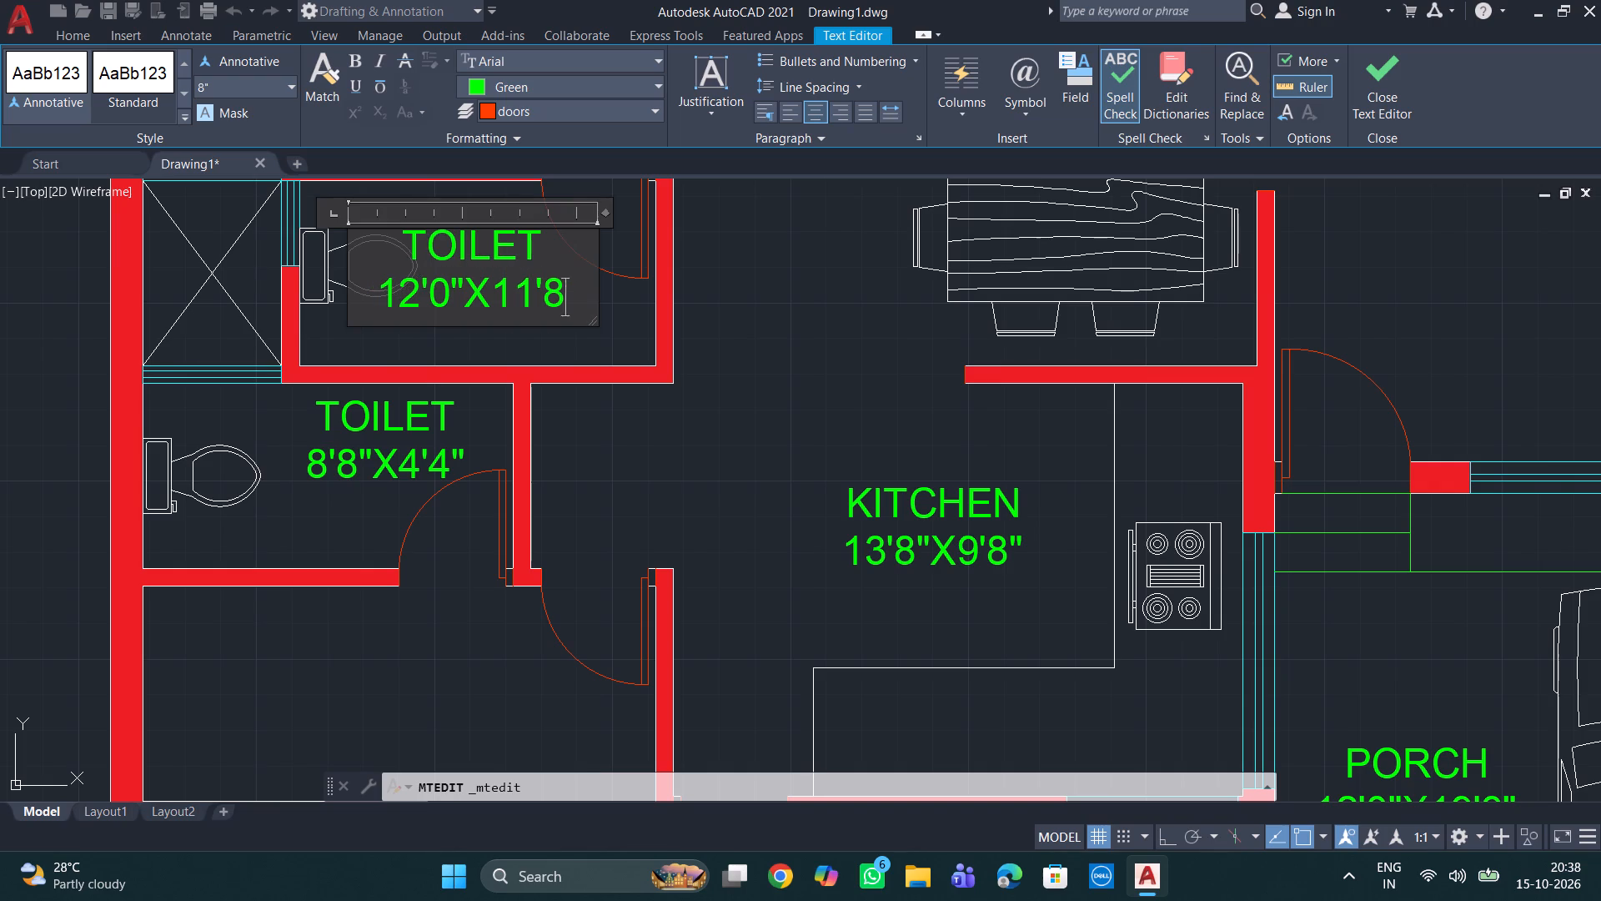
pyautogui.press('BackSpace')
pyautogui.press('BackSpace')
pyautogui.press('BackSpace')
pyautogui.press('BackSpace')
pyautogui.press('BackSpace')
pyautogui.press('BackSpace')
pyautogui.press('BackSpace')
pyautogui.press('BackSpace')
pyautogui.press('BackSpace')
pyautogui.press('BackSpace')
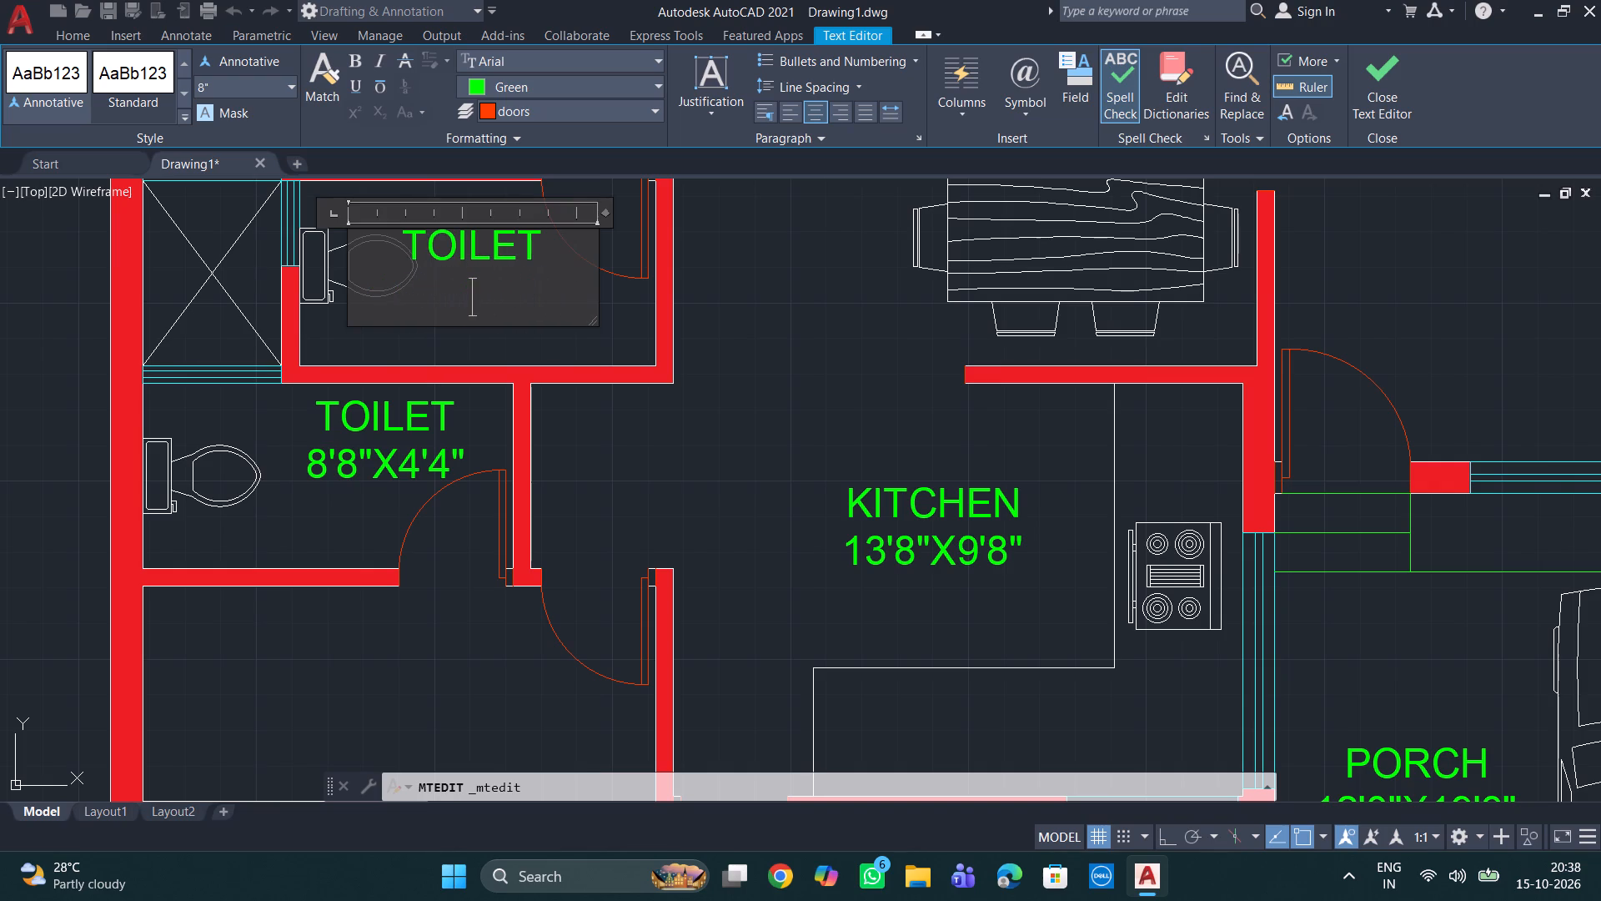
pyautogui.write('8\'4"')
pyautogui.press('x')
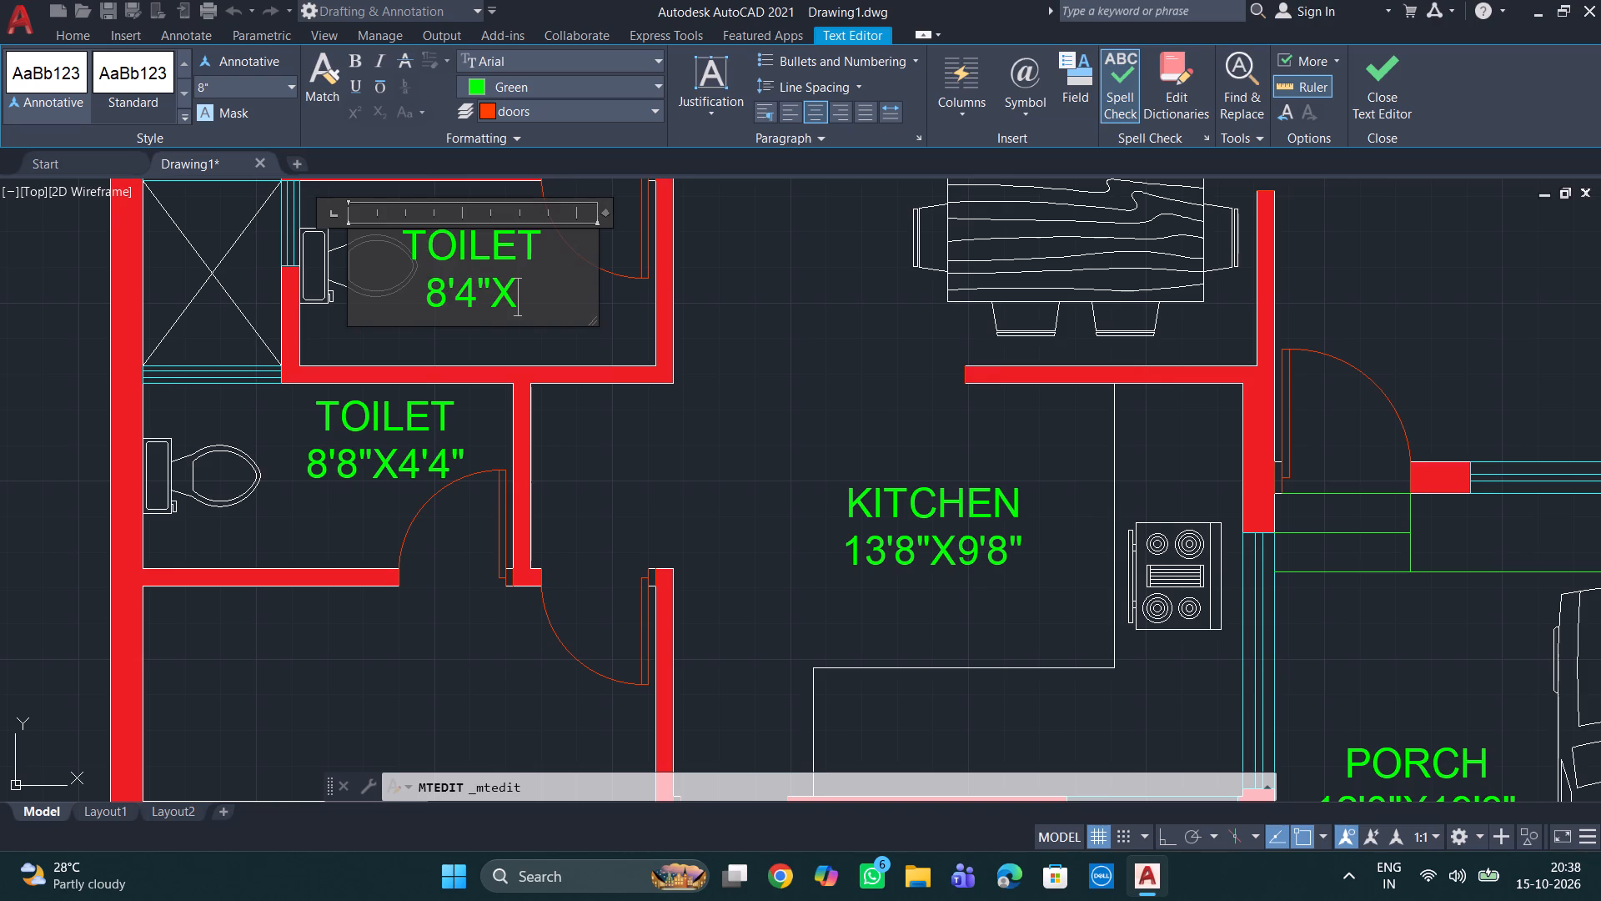
pyautogui.write('4\'4"')
pyautogui.click(750, 304)
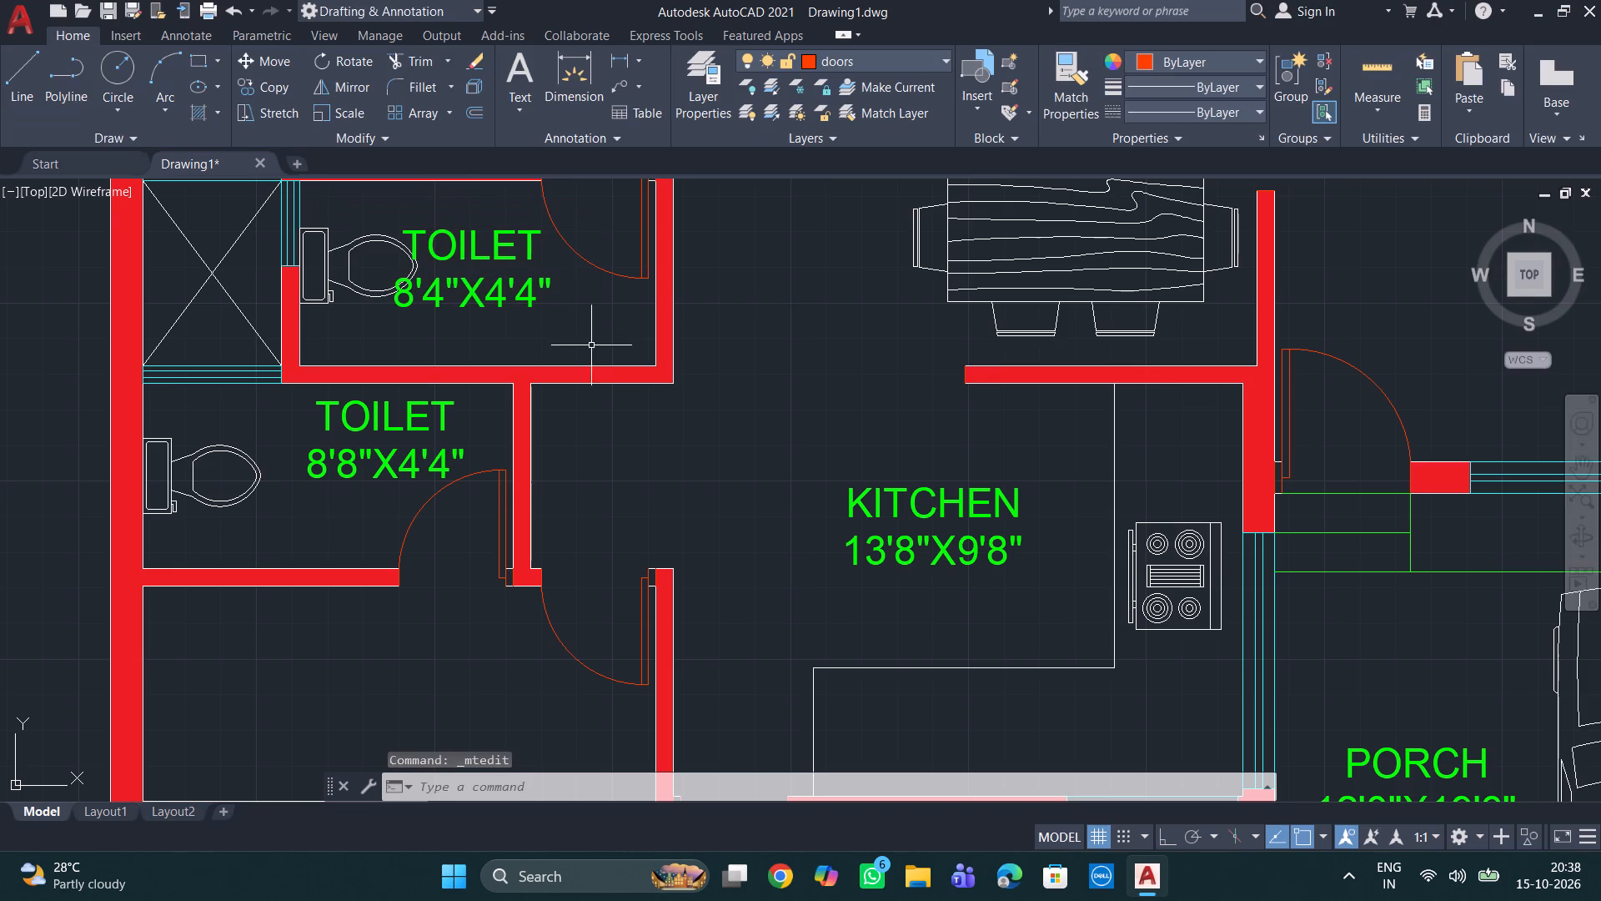
# Move the upper TOILET label away from the toilet fixture into the free space of its room.
pyautogui.click(472, 249)
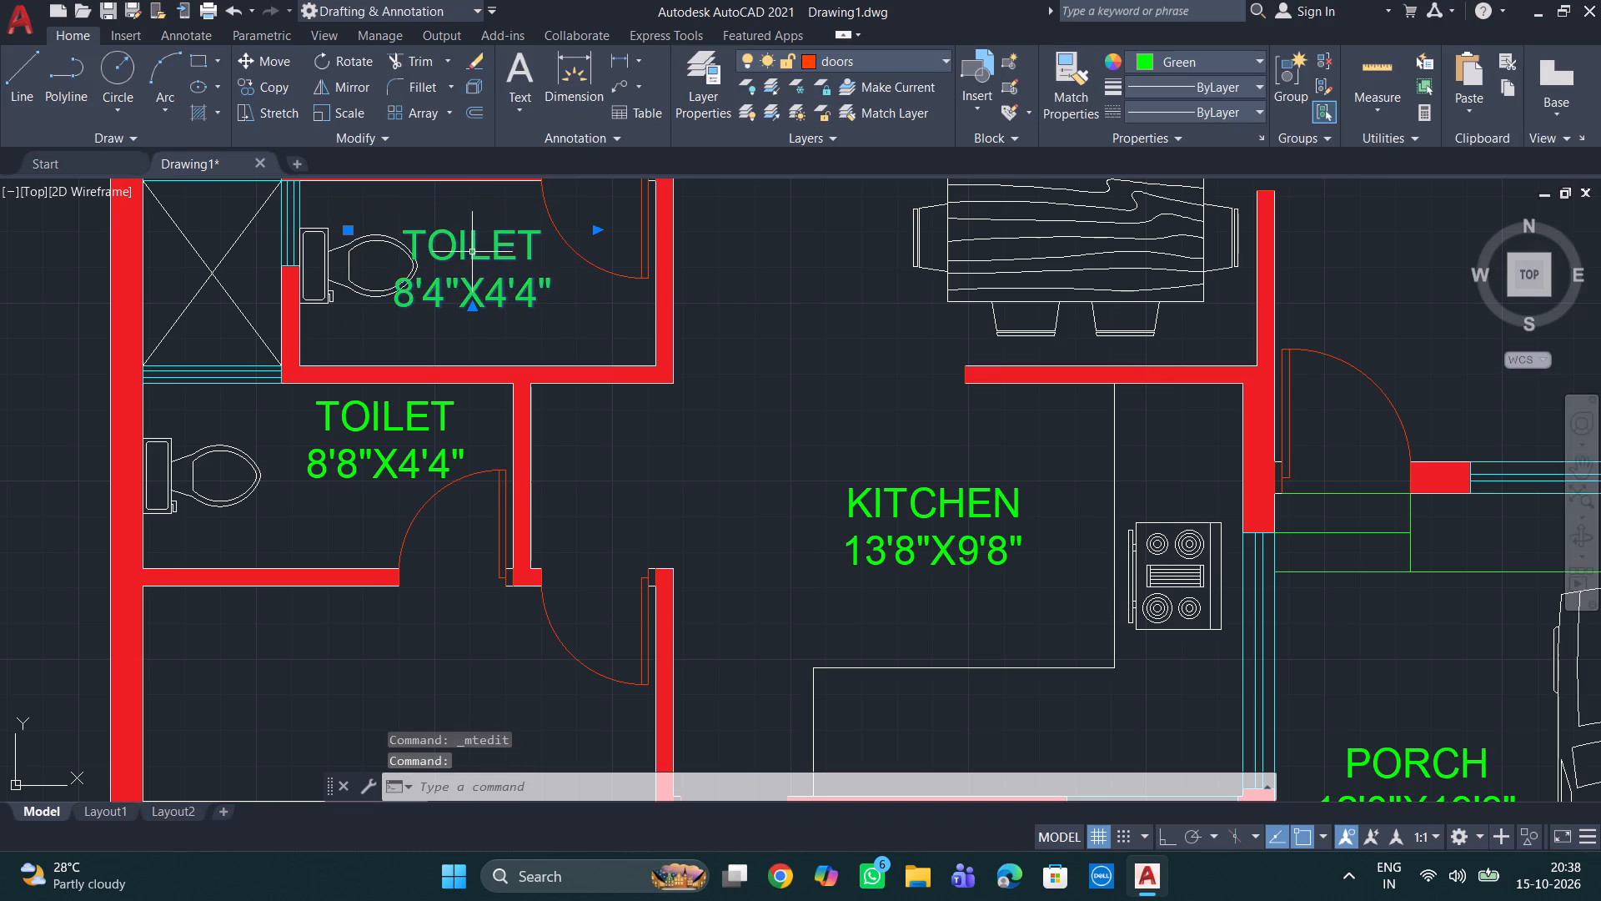
pyautogui.moveTo(472, 252); pyautogui.dragTo(514, 292)
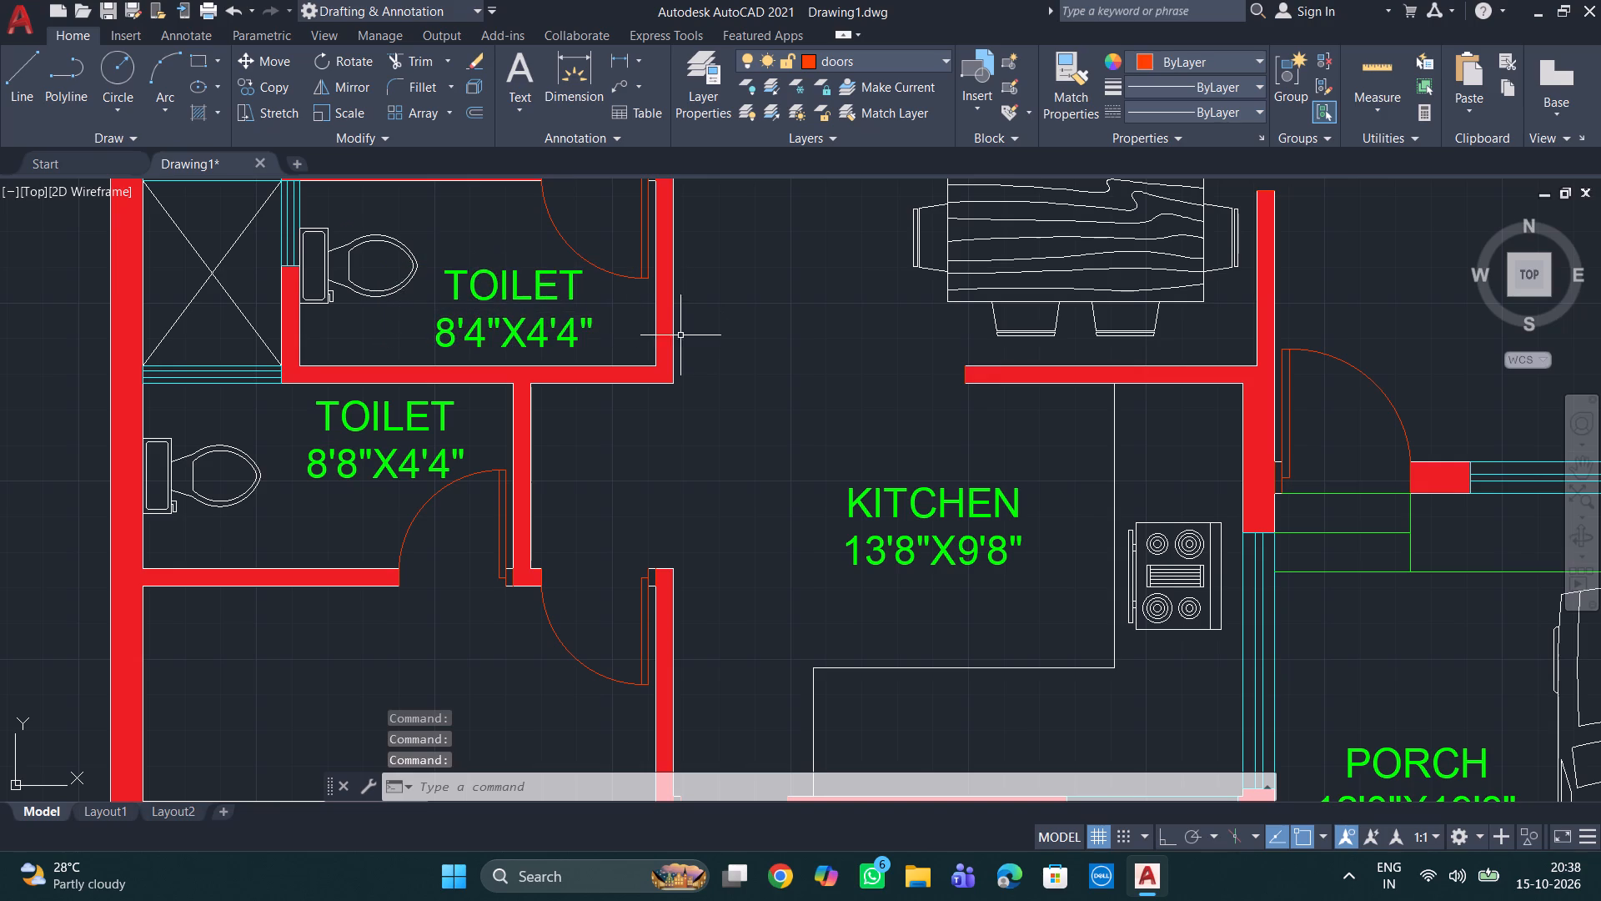
pyautogui.press('Escape')
# Examine the room labels across the whole floor plan, including the area around the staircase and porch.
pyautogui.scroll(-3, 687, 380)
pyautogui.moveTo(693, 395); pyautogui.dragTo(633, 415, button='middle')
pyautogui.scroll(2, 615, 397)
pyautogui.scroll(-2, 647, 384)
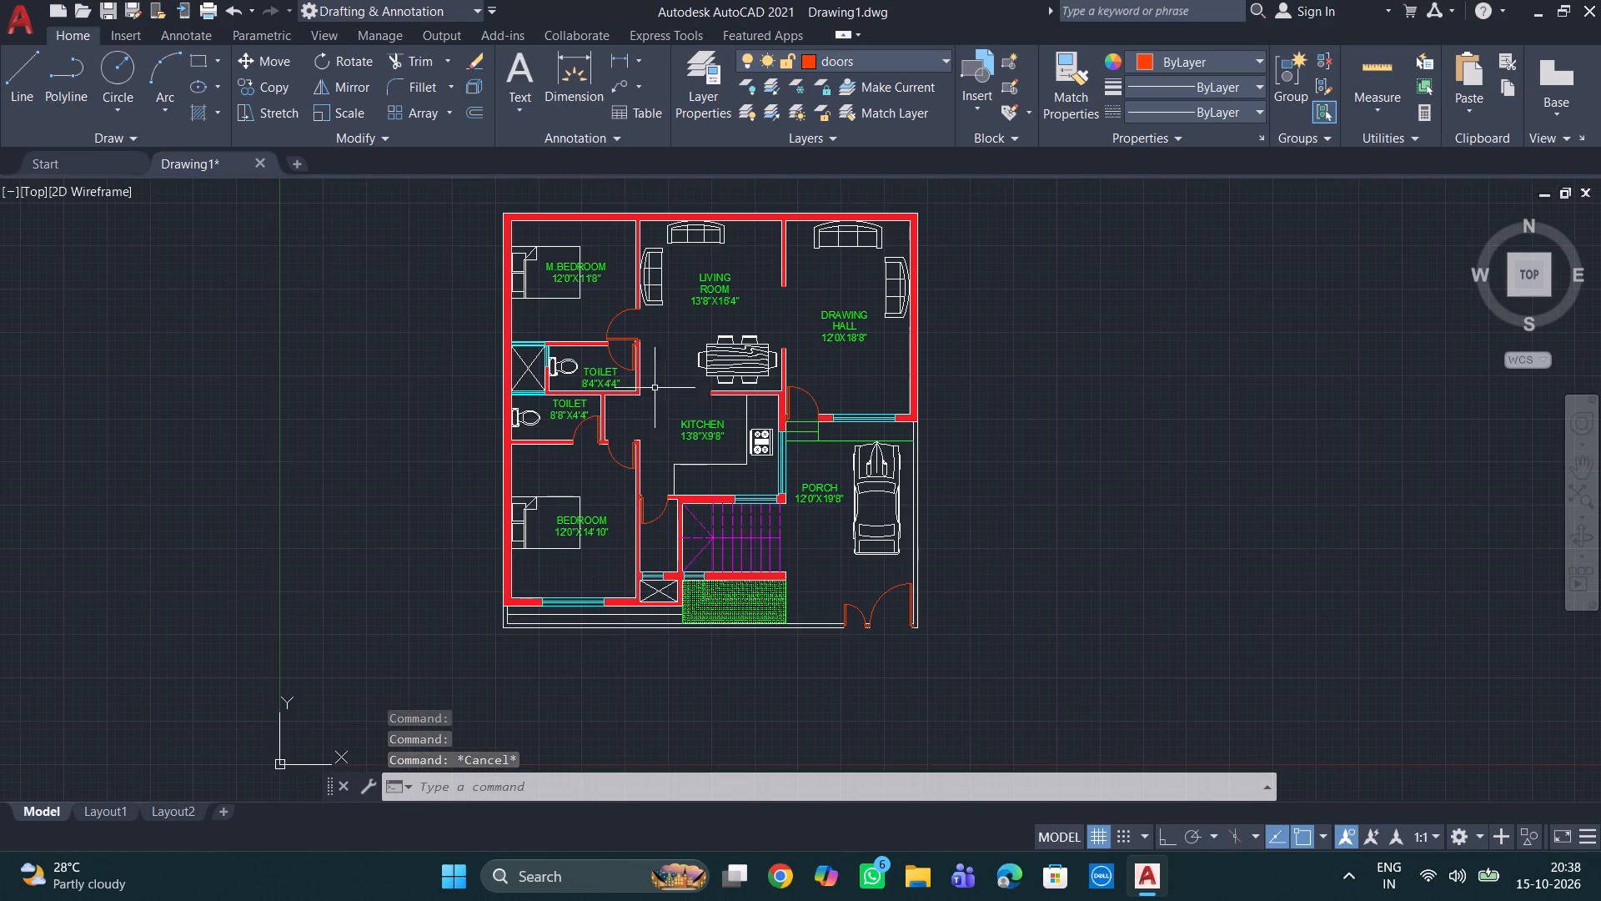
pyautogui.moveTo(655, 388); pyautogui.dragTo(632, 405, button='middle')
pyautogui.scroll(1, 627, 394)
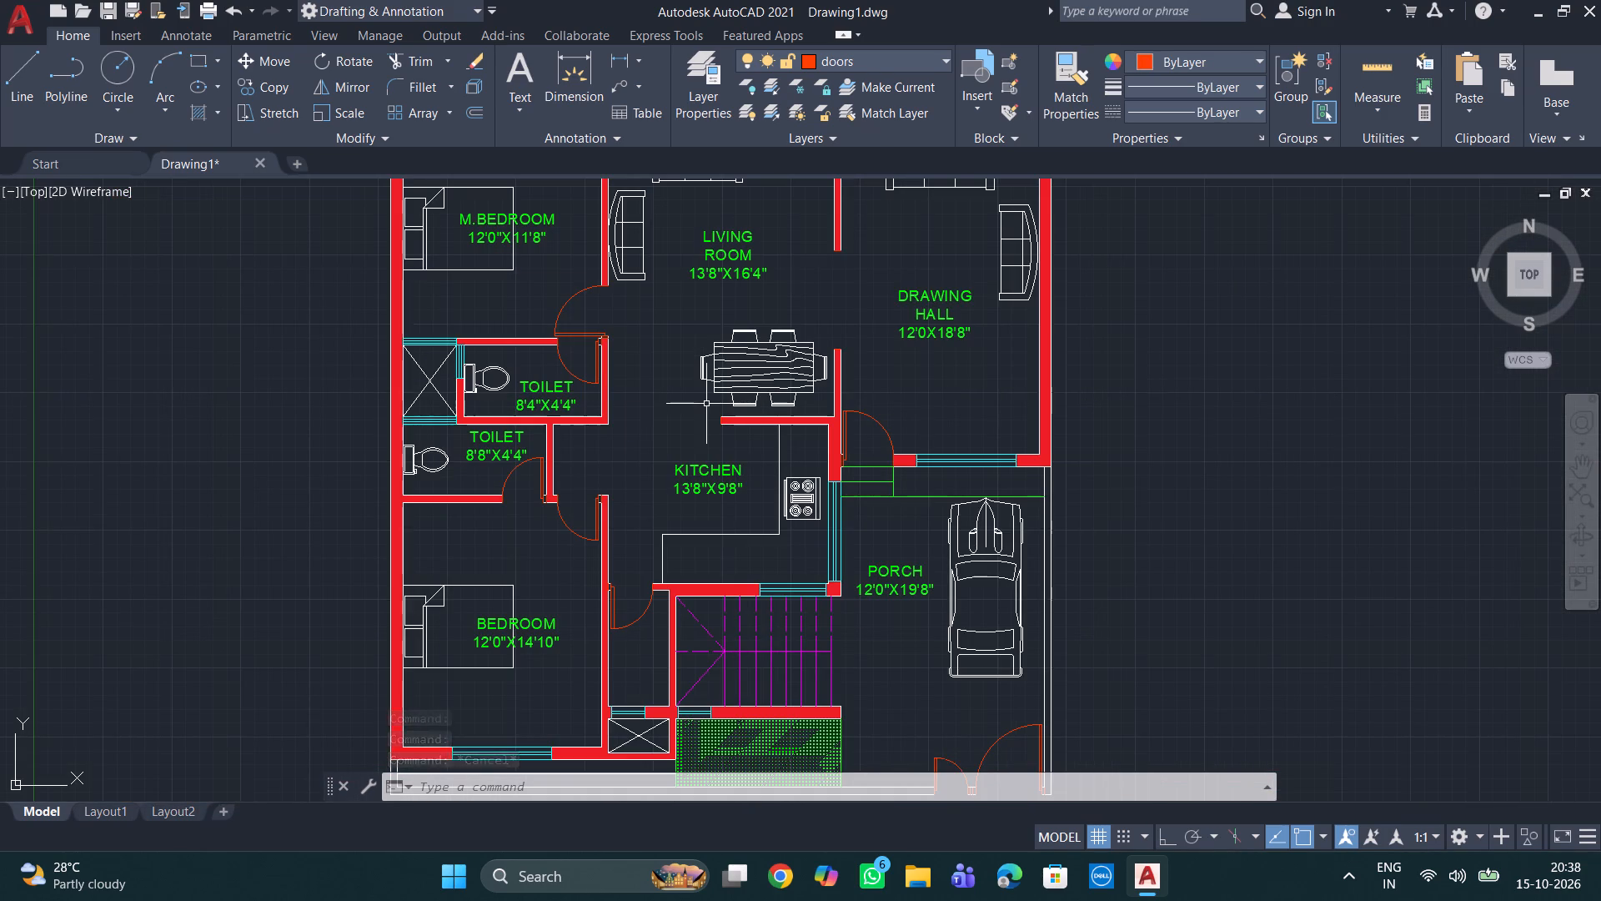
pyautogui.scroll(-1, 706, 404)
pyautogui.scroll(1, 737, 486)
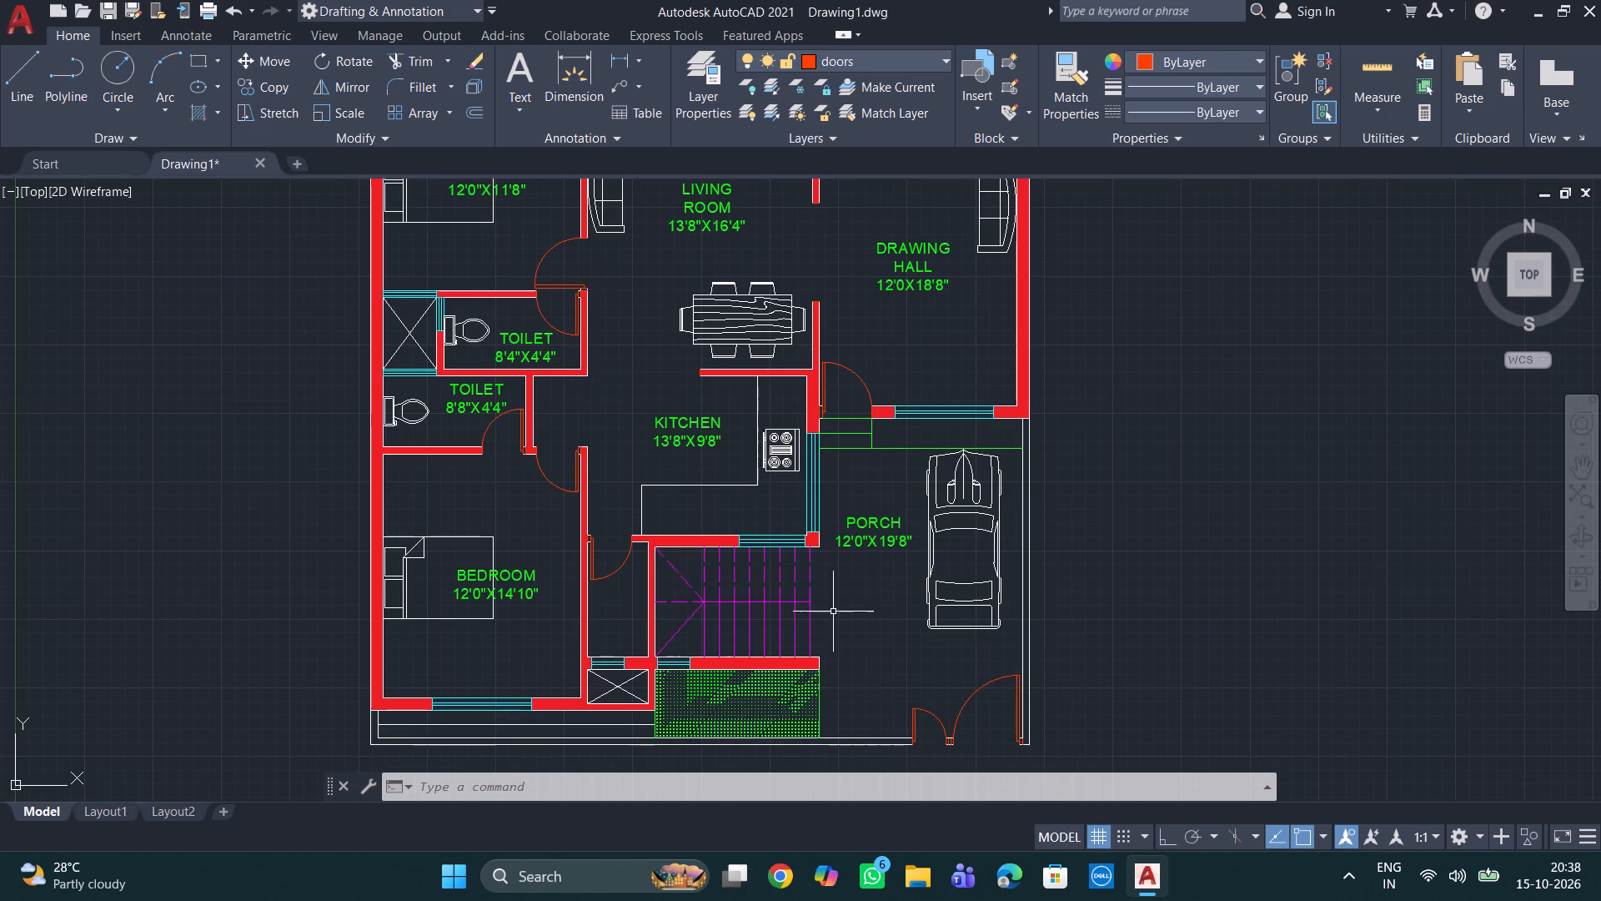
pyautogui.scroll(1, 604, 607)
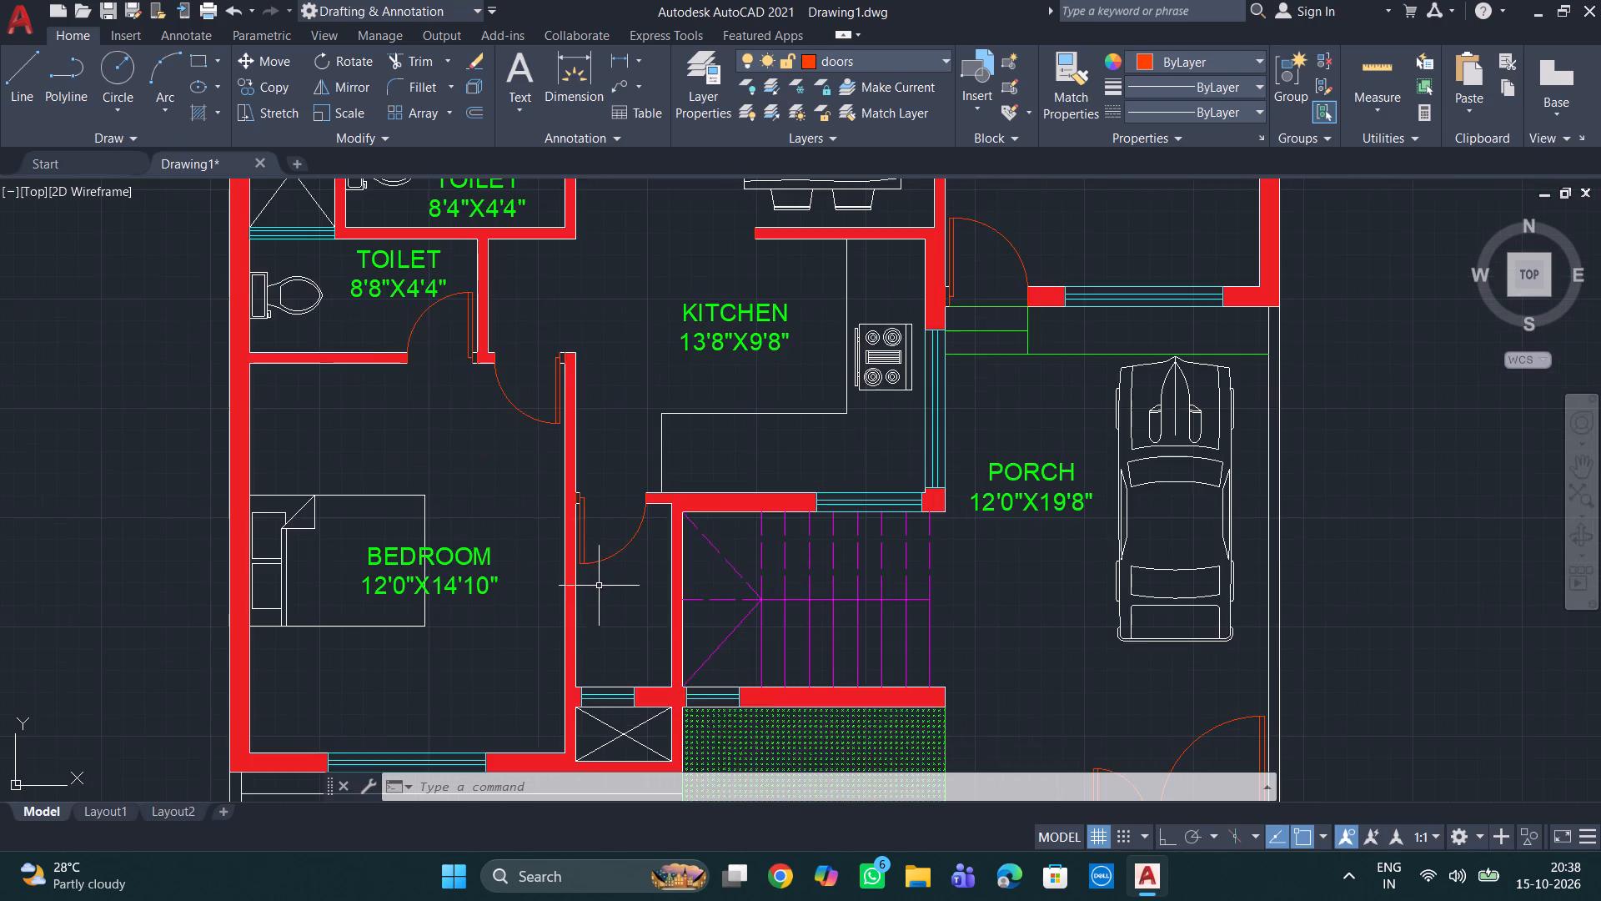
pyautogui.scroll(-2, 595, 578)
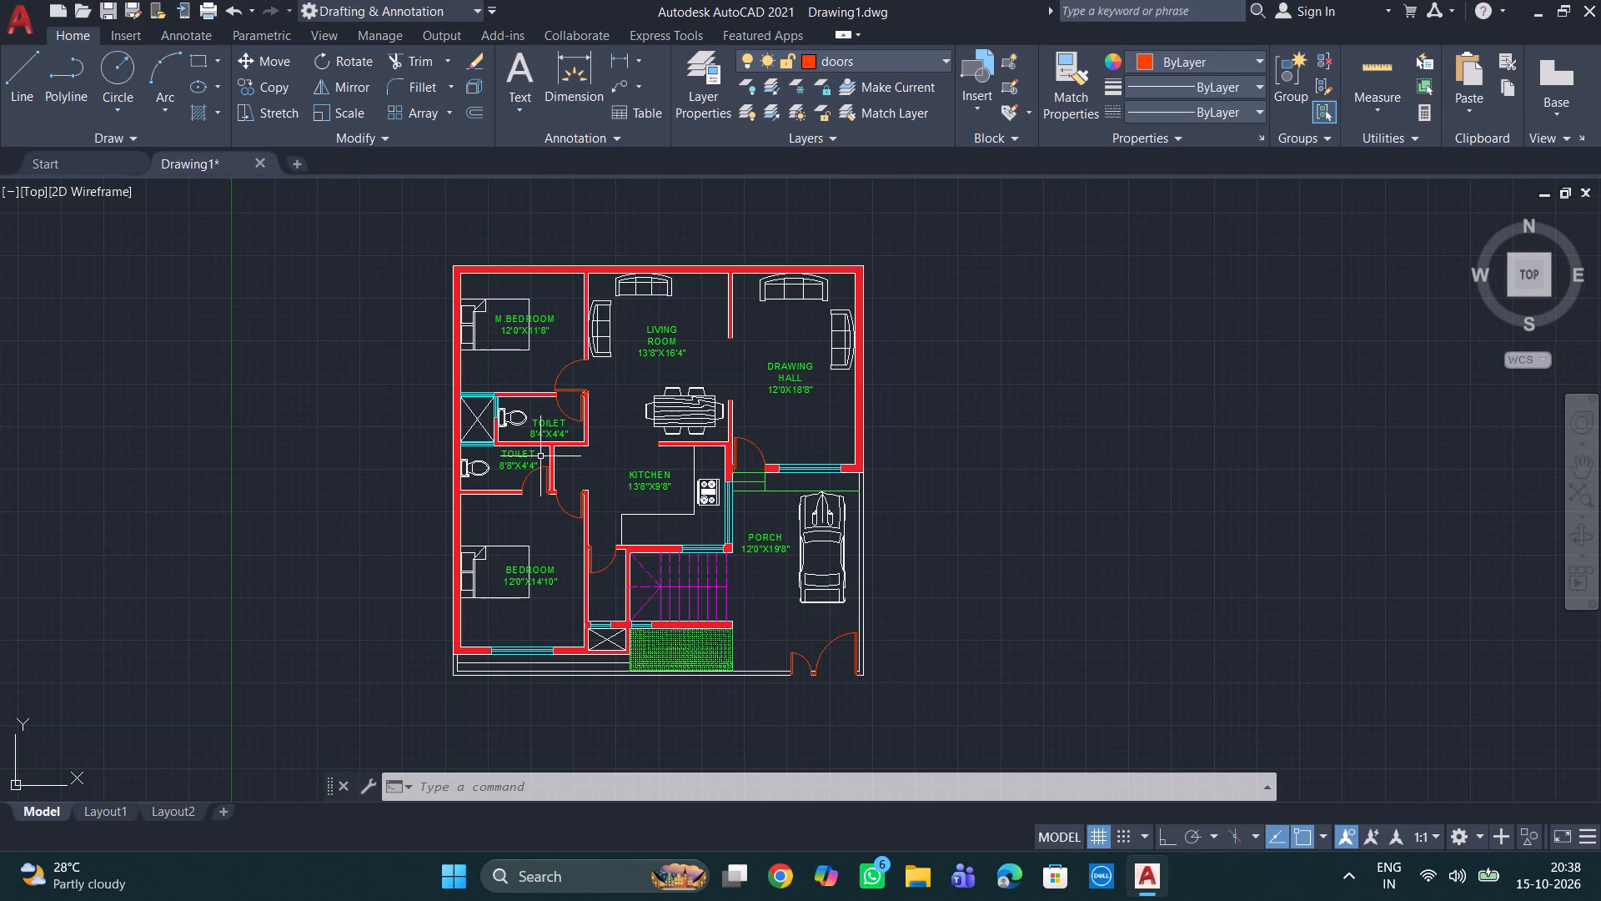
# Copy the lower TOILET label into the small room between the bedroom and the staircase.
pyautogui.scroll(1, 543, 502)
pyautogui.scroll(1, 482, 420)
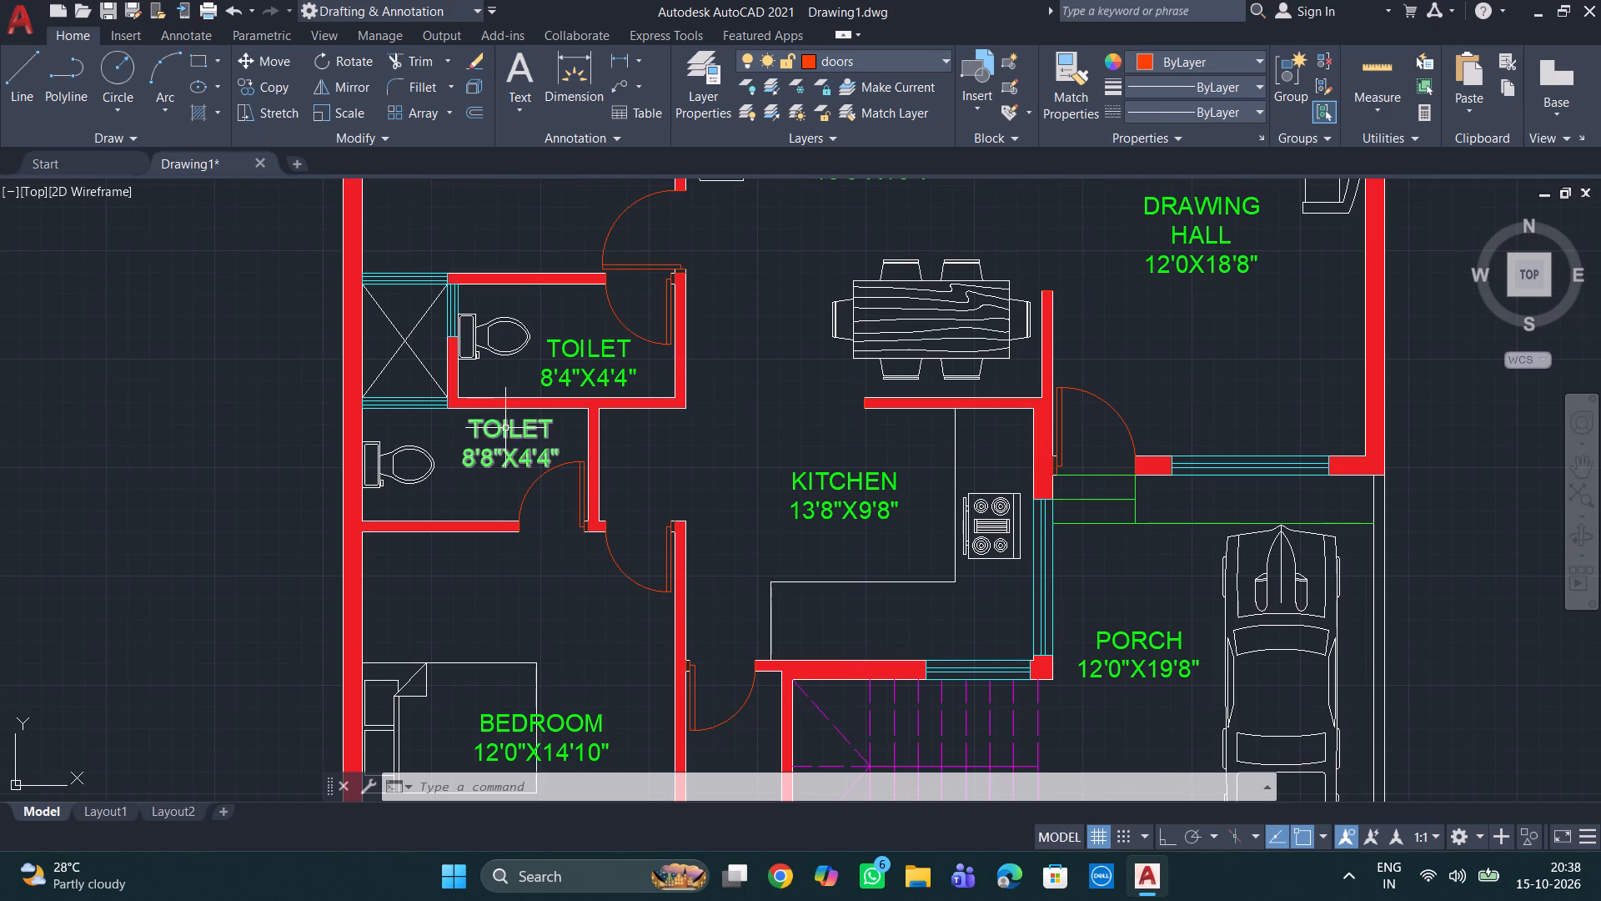
pyautogui.doubleClick(505, 426)
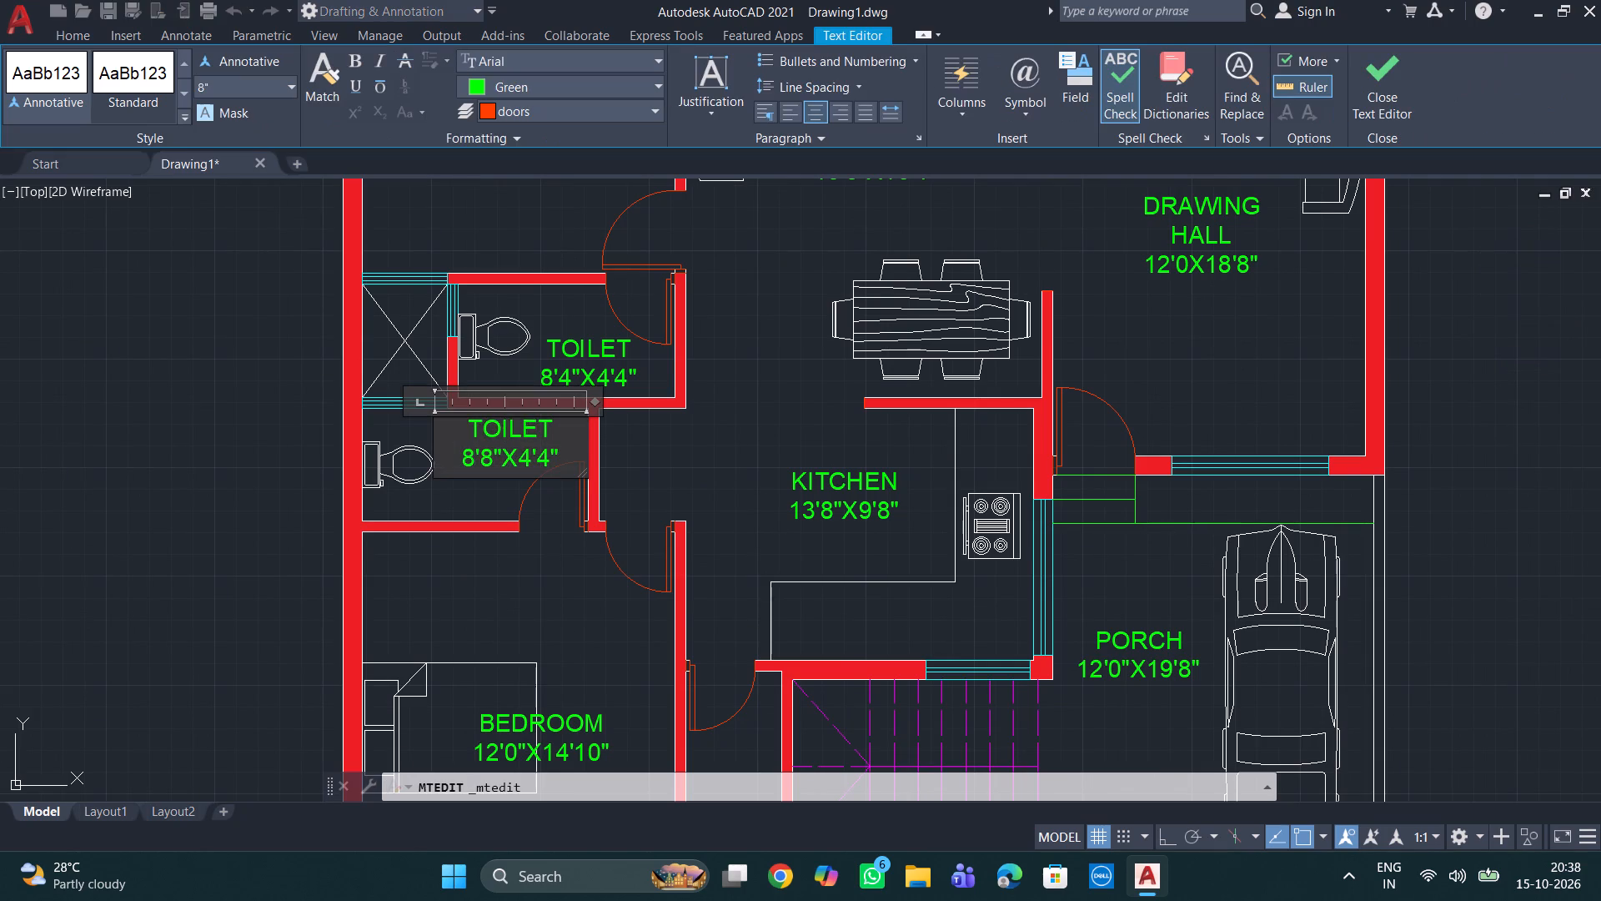
pyautogui.press('Escape')
pyautogui.click(502, 426)
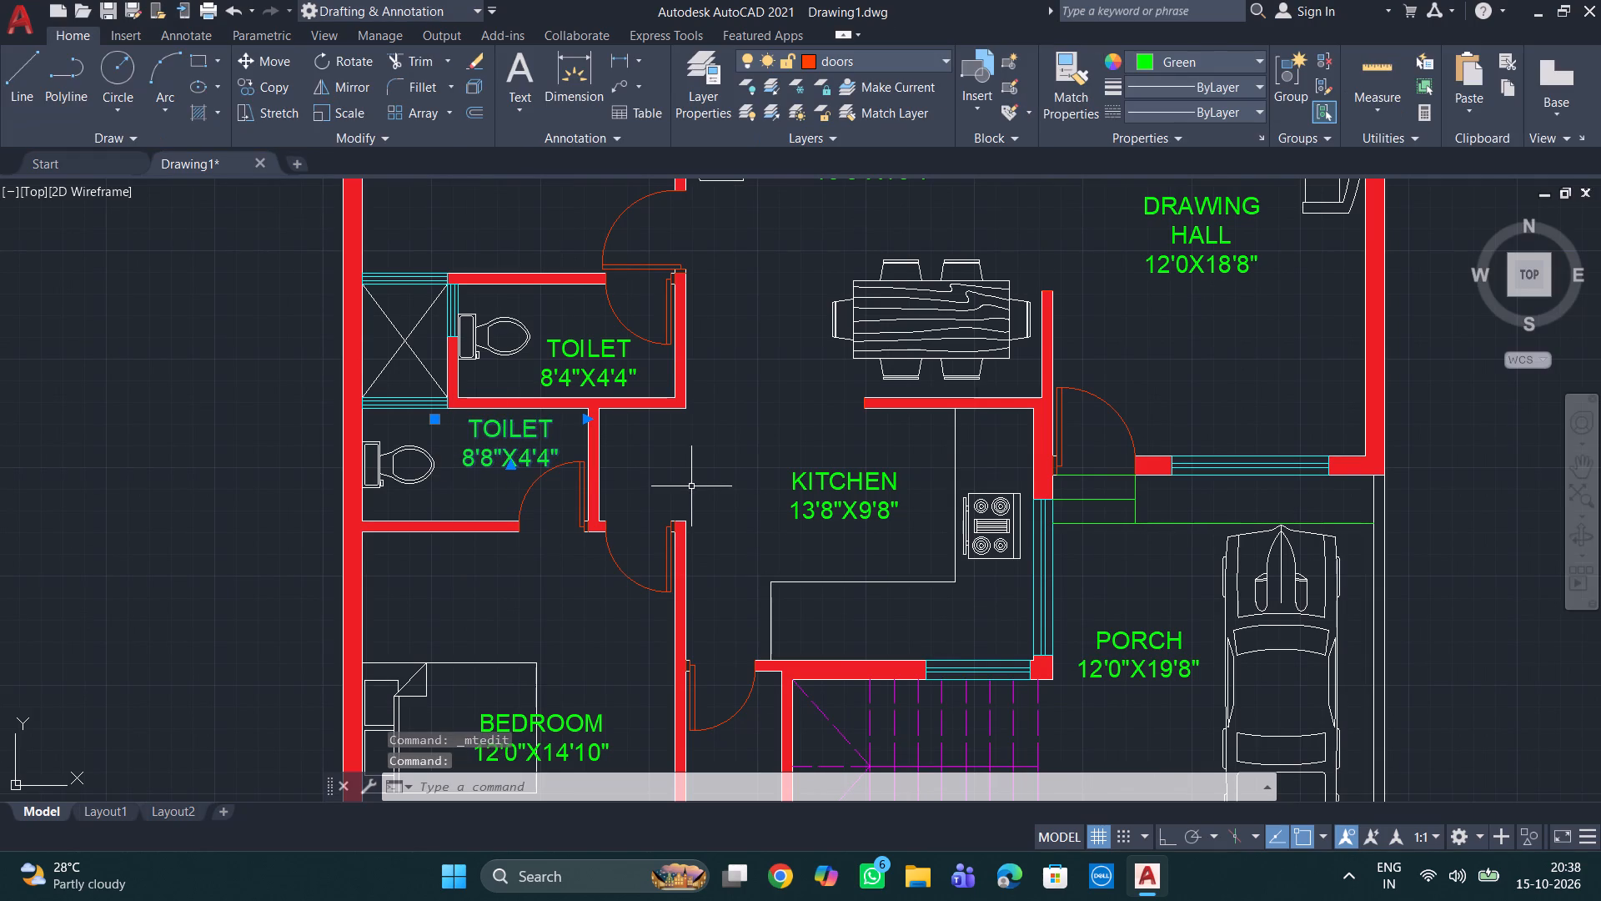
pyautogui.press('c')
pyautogui.press('o')
pyautogui.press('Return')
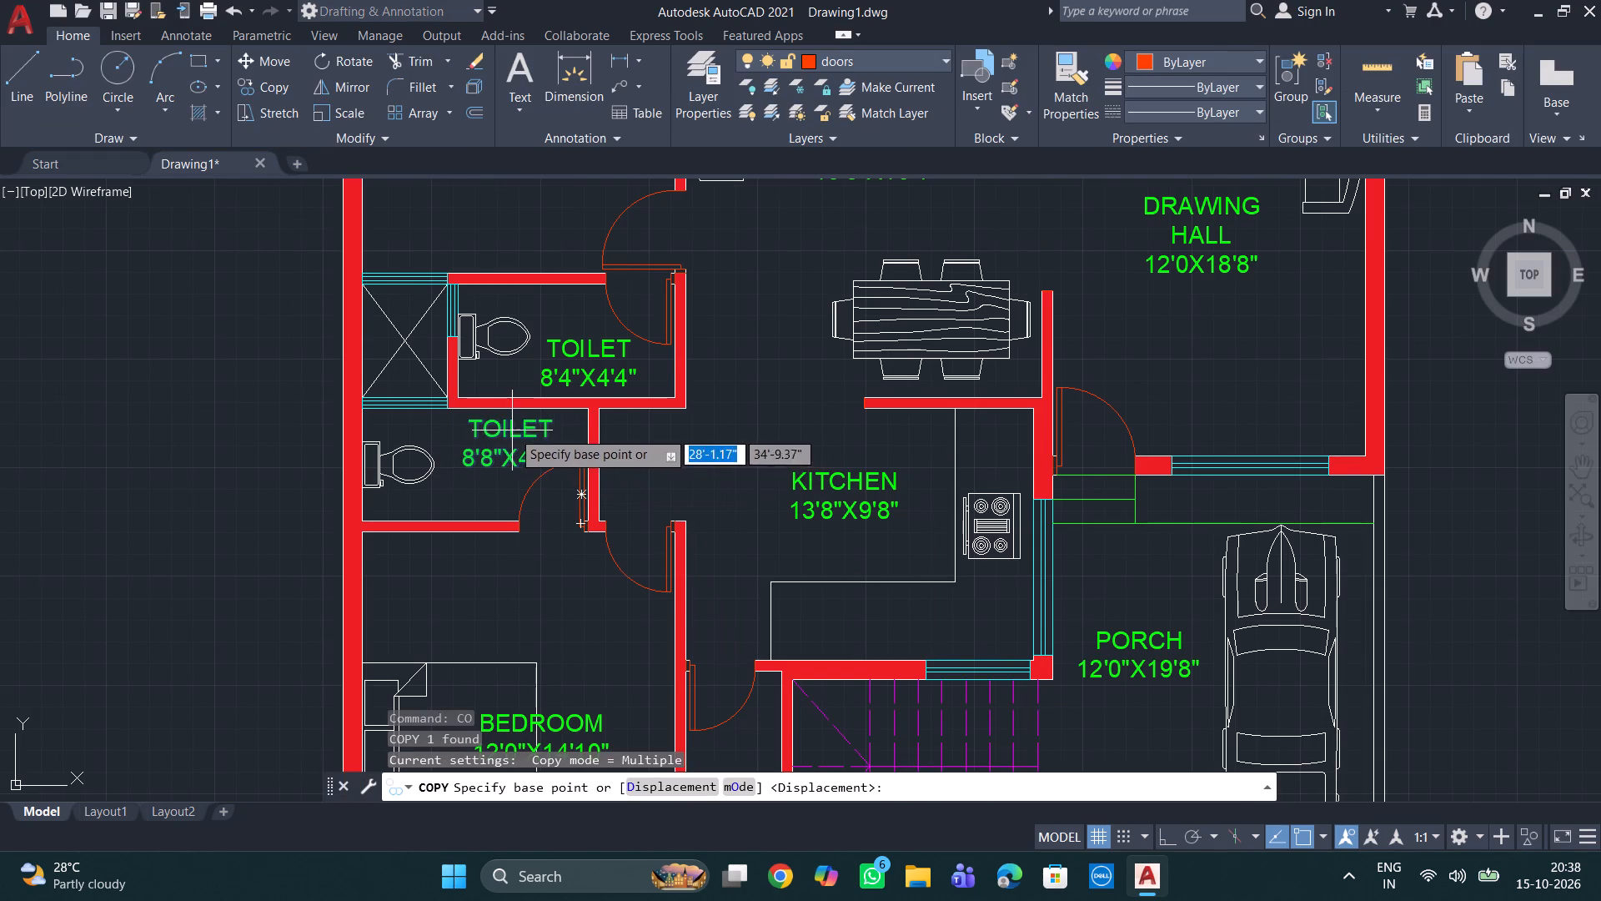
pyautogui.click(512, 430)
pyautogui.scroll(-1, 697, 594)
pyautogui.moveTo(697, 594); pyautogui.dragTo(695, 522, button='middle')
pyautogui.scroll(2, 735, 641)
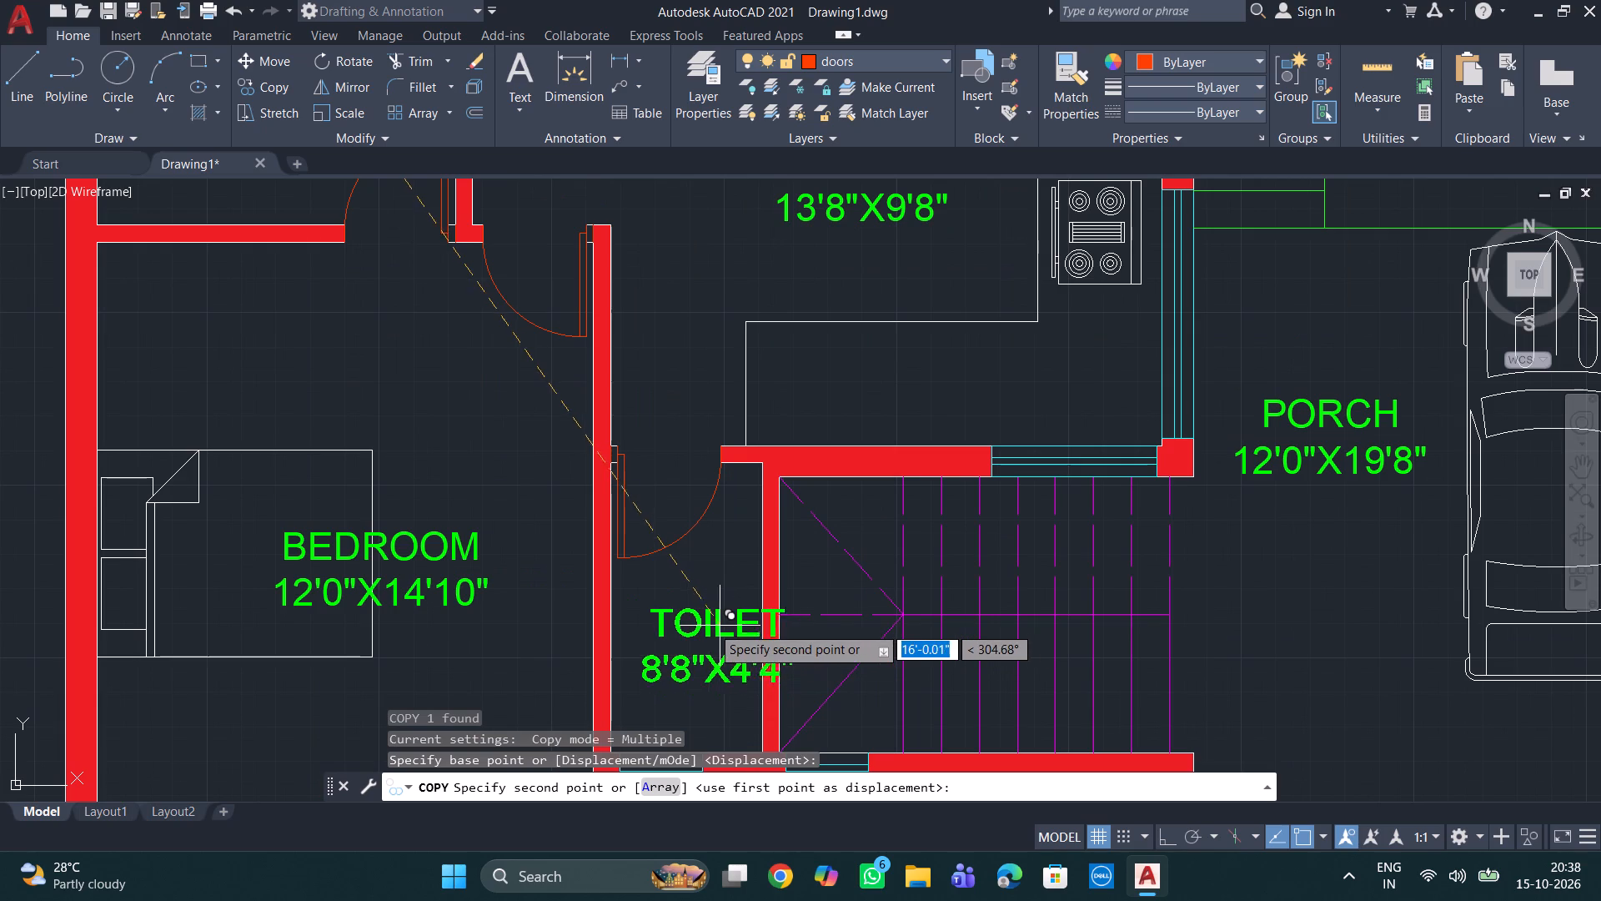
pyautogui.click(690, 611)
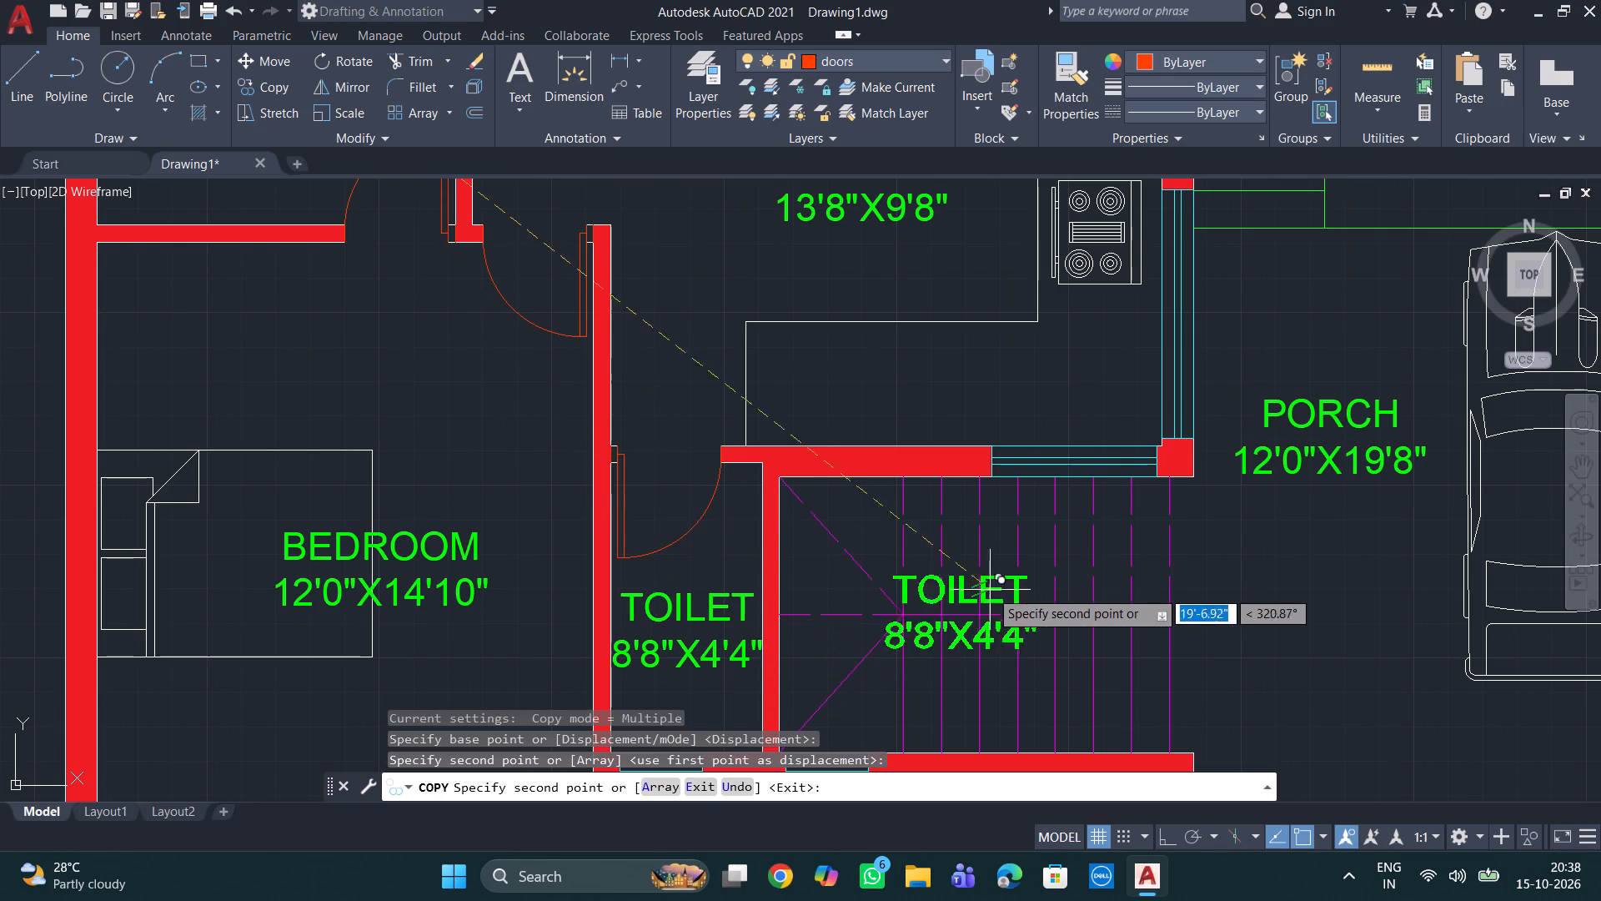
pyautogui.press('Escape')
pyautogui.press('Escape')
pyautogui.press('Escape')
pyautogui.press('Escape')
pyautogui.press('Escape')
pyautogui.press('Escape')
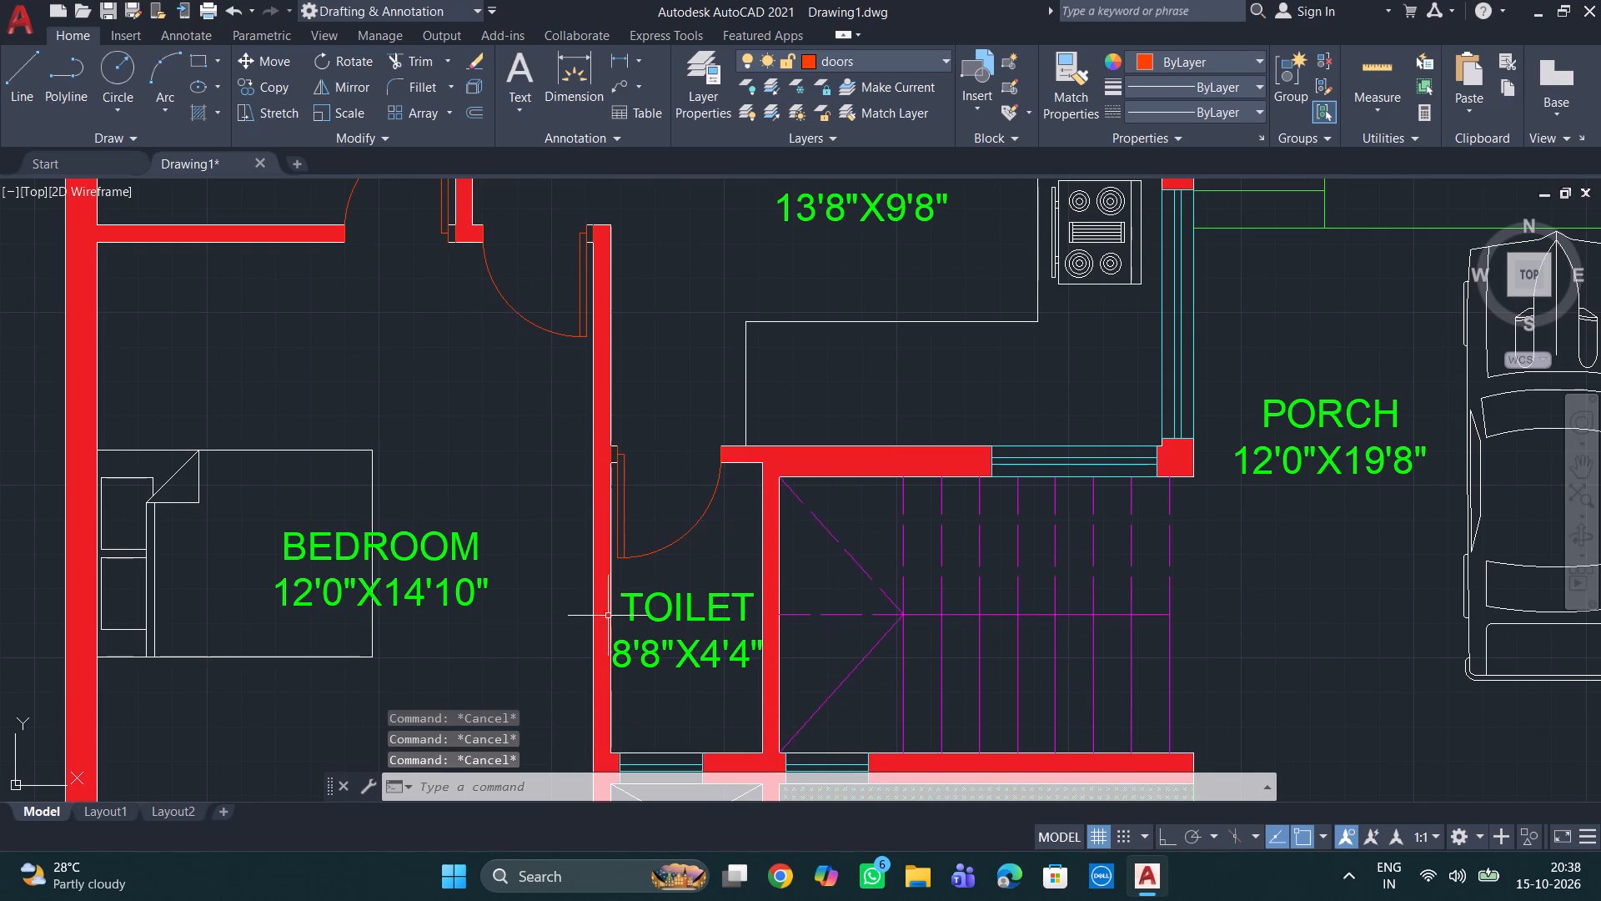
# Replace the name TOILET in the label beside the staircase with WASH AREA, split over two lines.
pyautogui.doubleClick(710, 612)
pyautogui.press('Right')
pyautogui.press('Right')
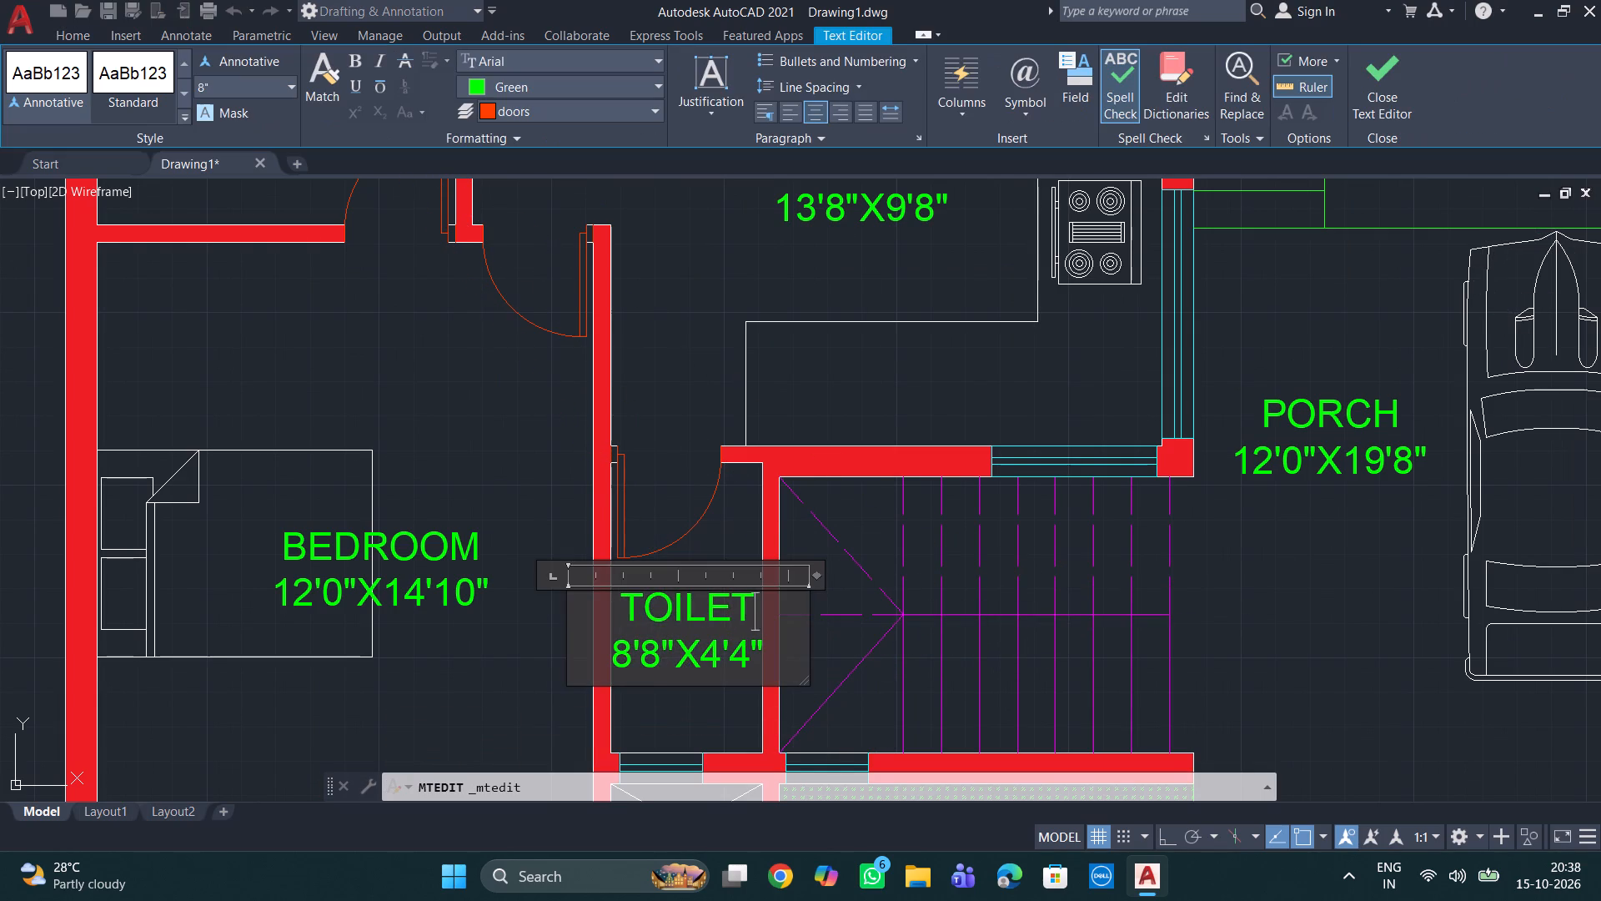
pyautogui.press('BackSpace')
pyautogui.press('BackSpace')
pyautogui.press('BackSpace')
pyautogui.press('BackSpace')
pyautogui.press('BackSpace')
pyautogui.press('BackSpace')
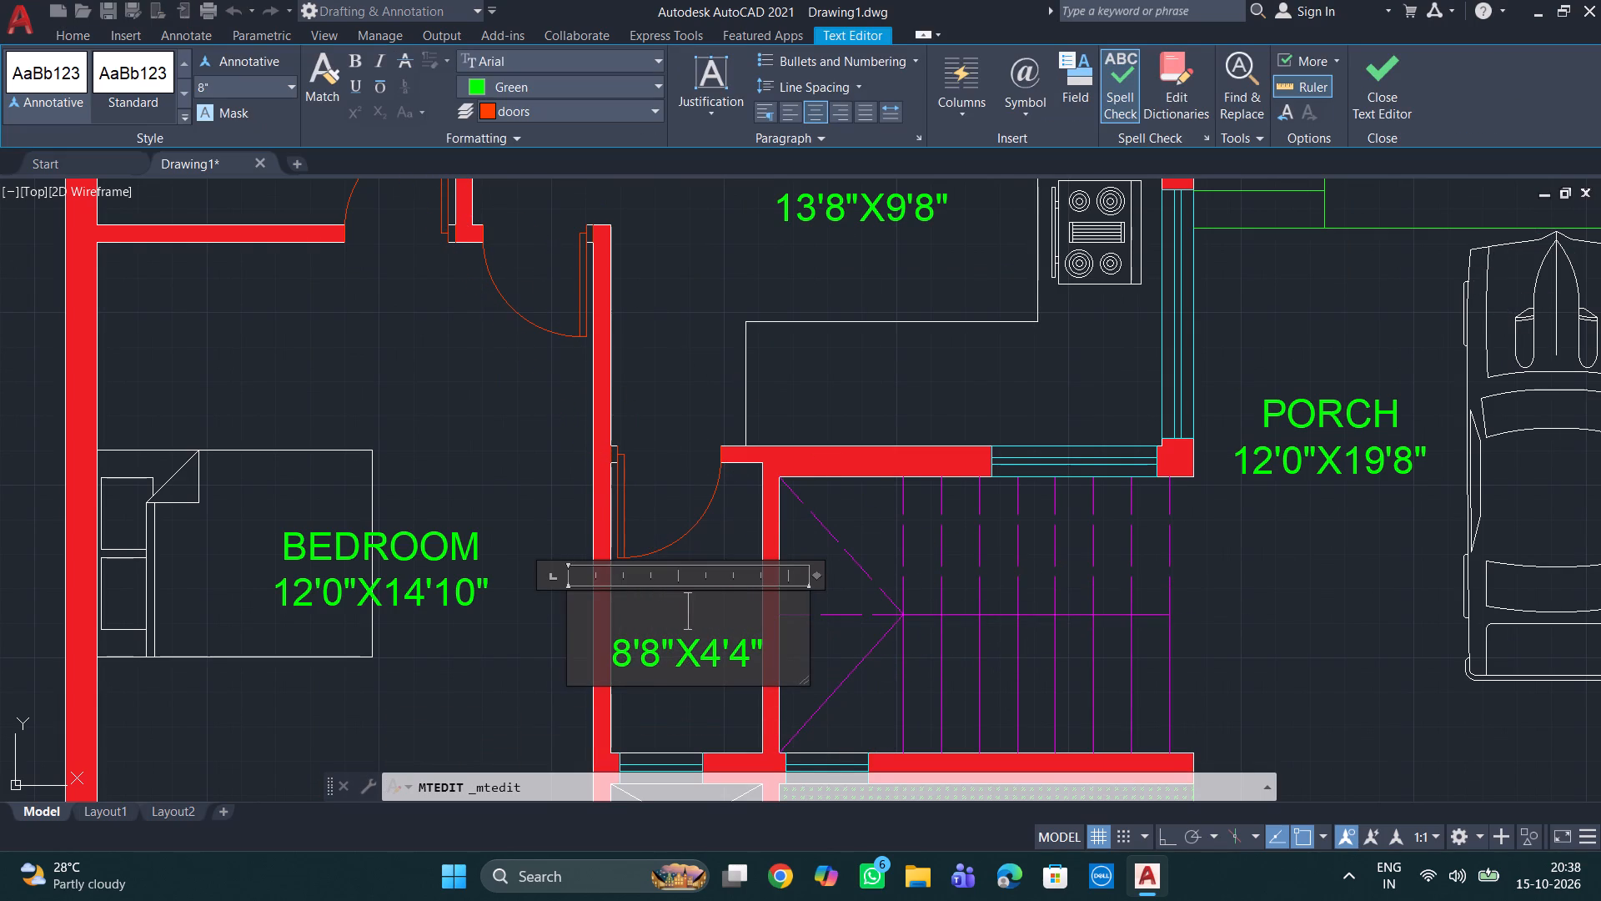
pyautogui.write('WASH')
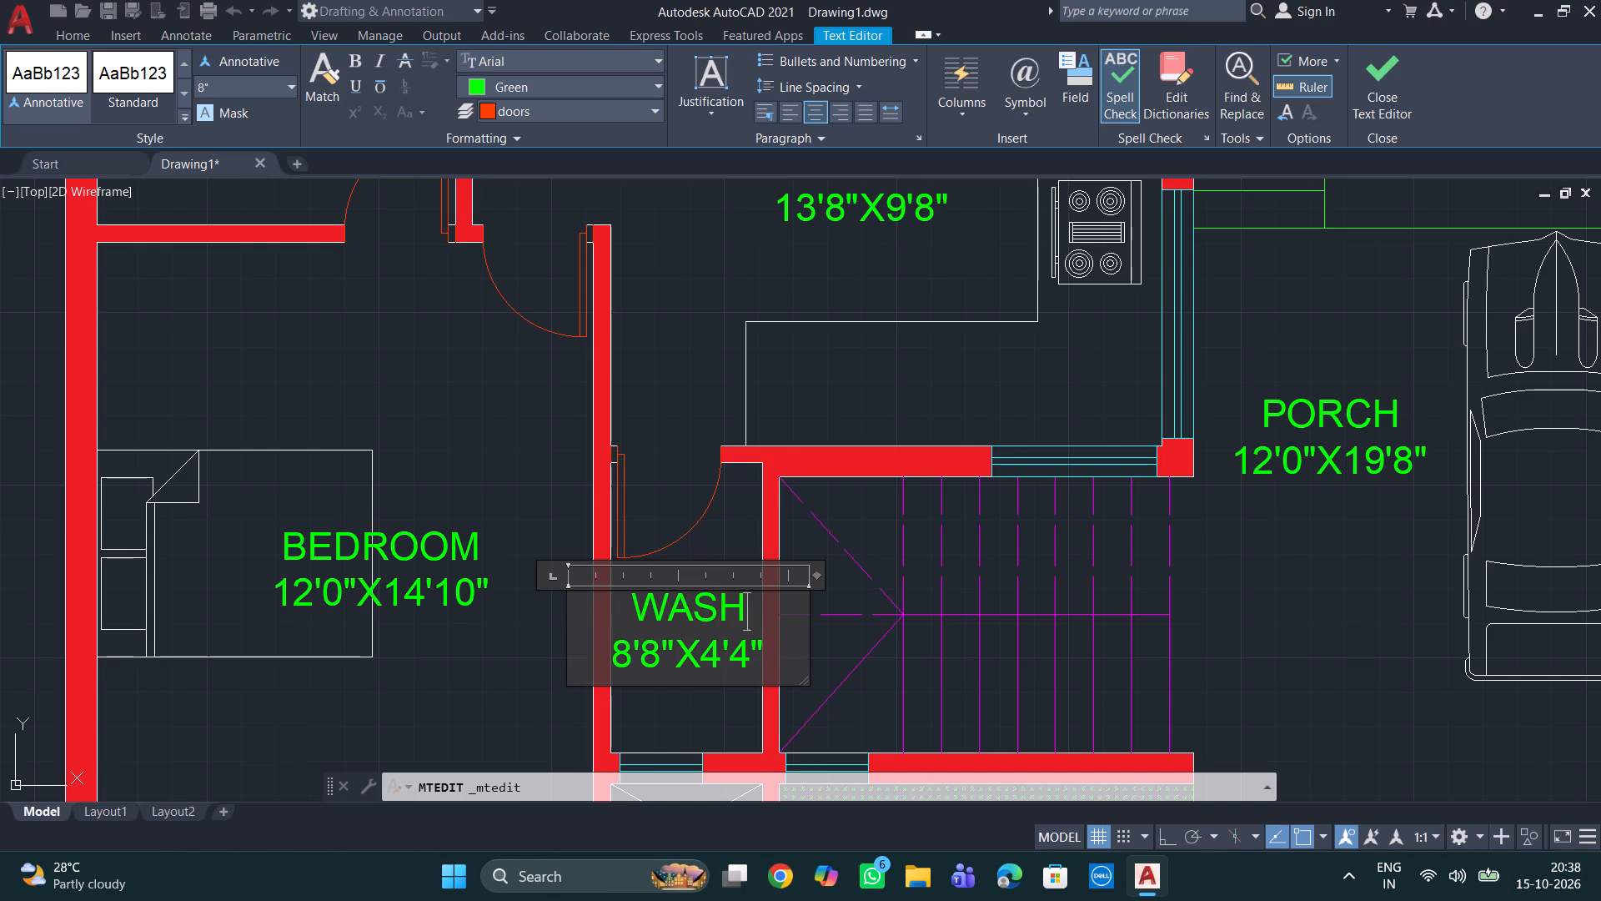
pyautogui.press('Return')
pyautogui.write('ARES')
pyautogui.press('BackSpace')
pyautogui.press('a')
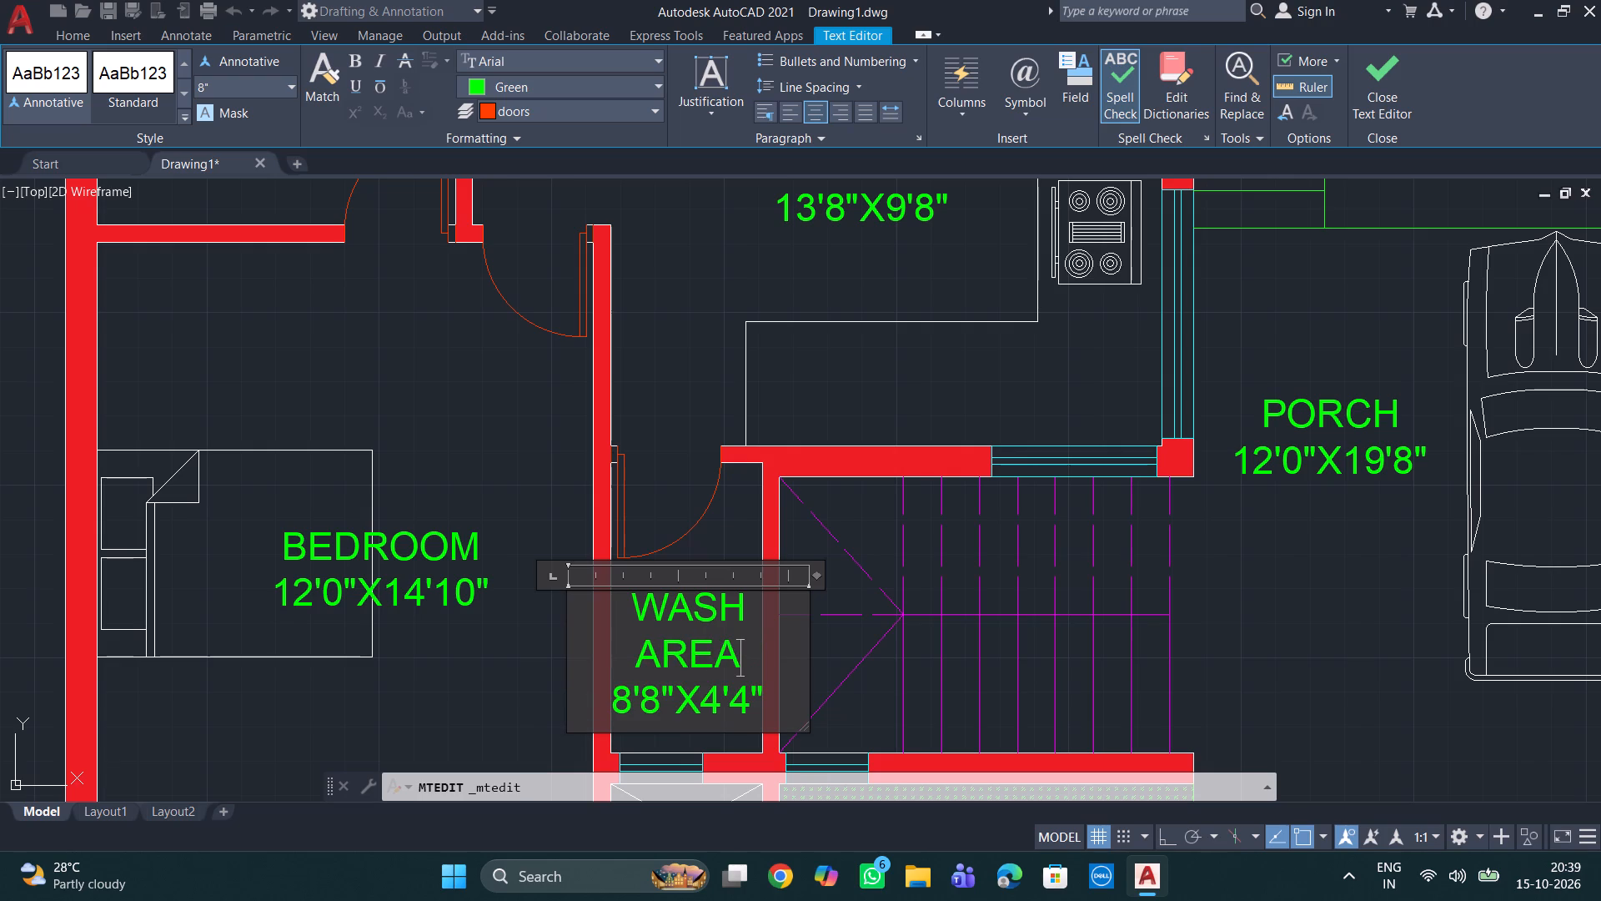
# Change the size line of the WASH AREA label to 3'8"X7'0" and finish editing.
pyautogui.click(791, 704)
pyautogui.press('BackSpace')
pyautogui.press('BackSpace')
pyautogui.press('BackSpace')
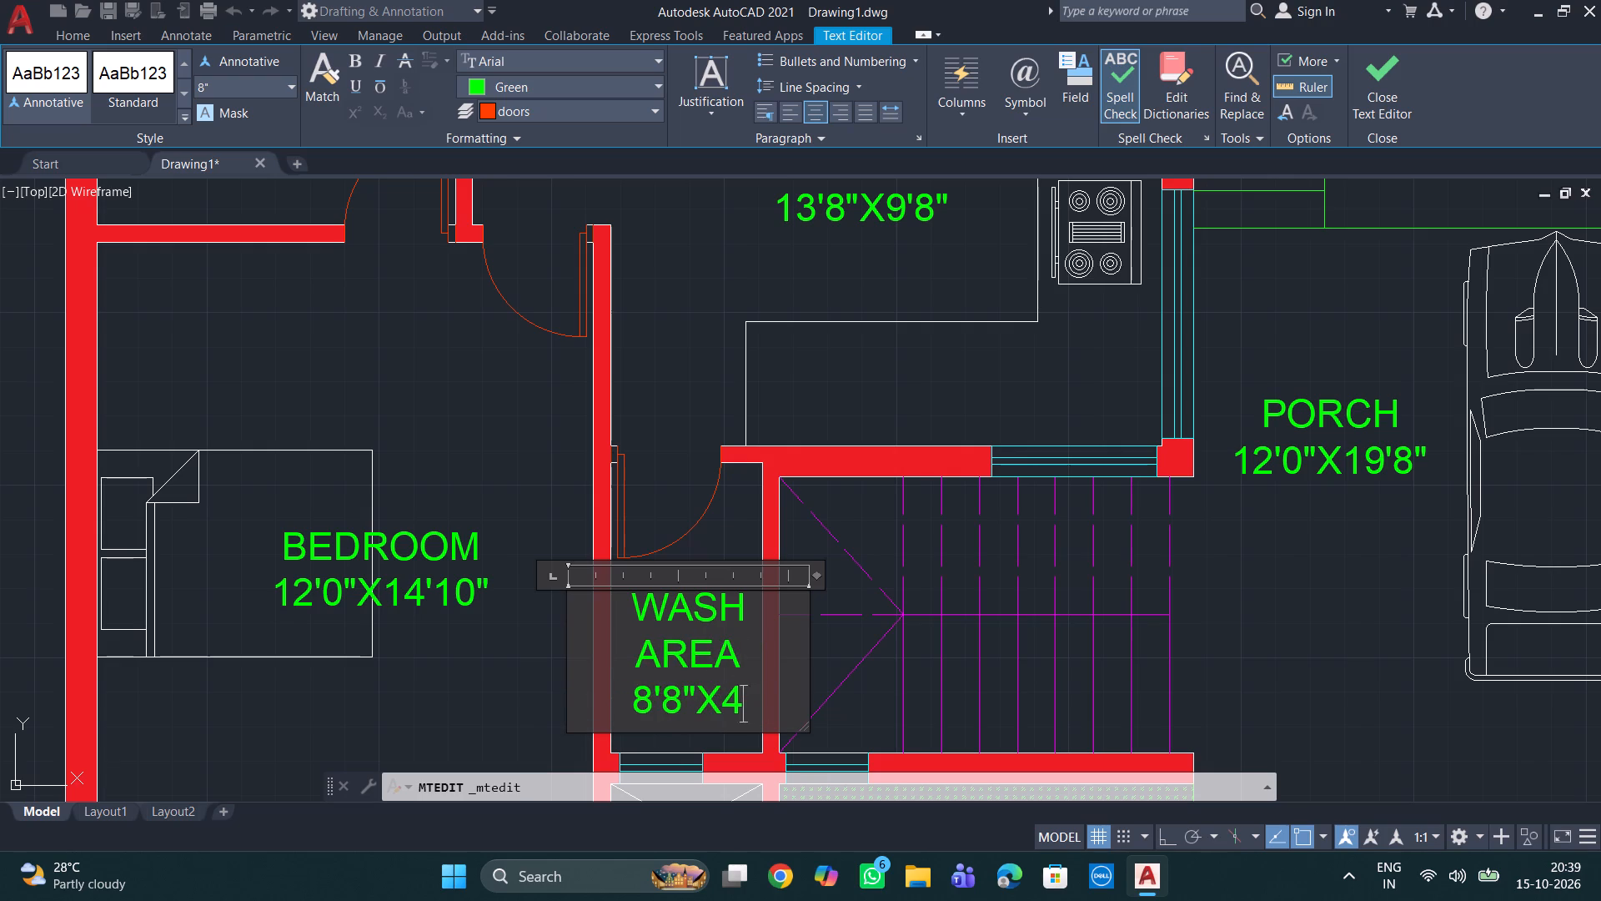
pyautogui.press('BackSpace')
pyautogui.press('BackSpace')
pyautogui.press('BackSpace')
pyautogui.press('BackSpace')
pyautogui.press('BackSpace')
pyautogui.press('BackSpace')
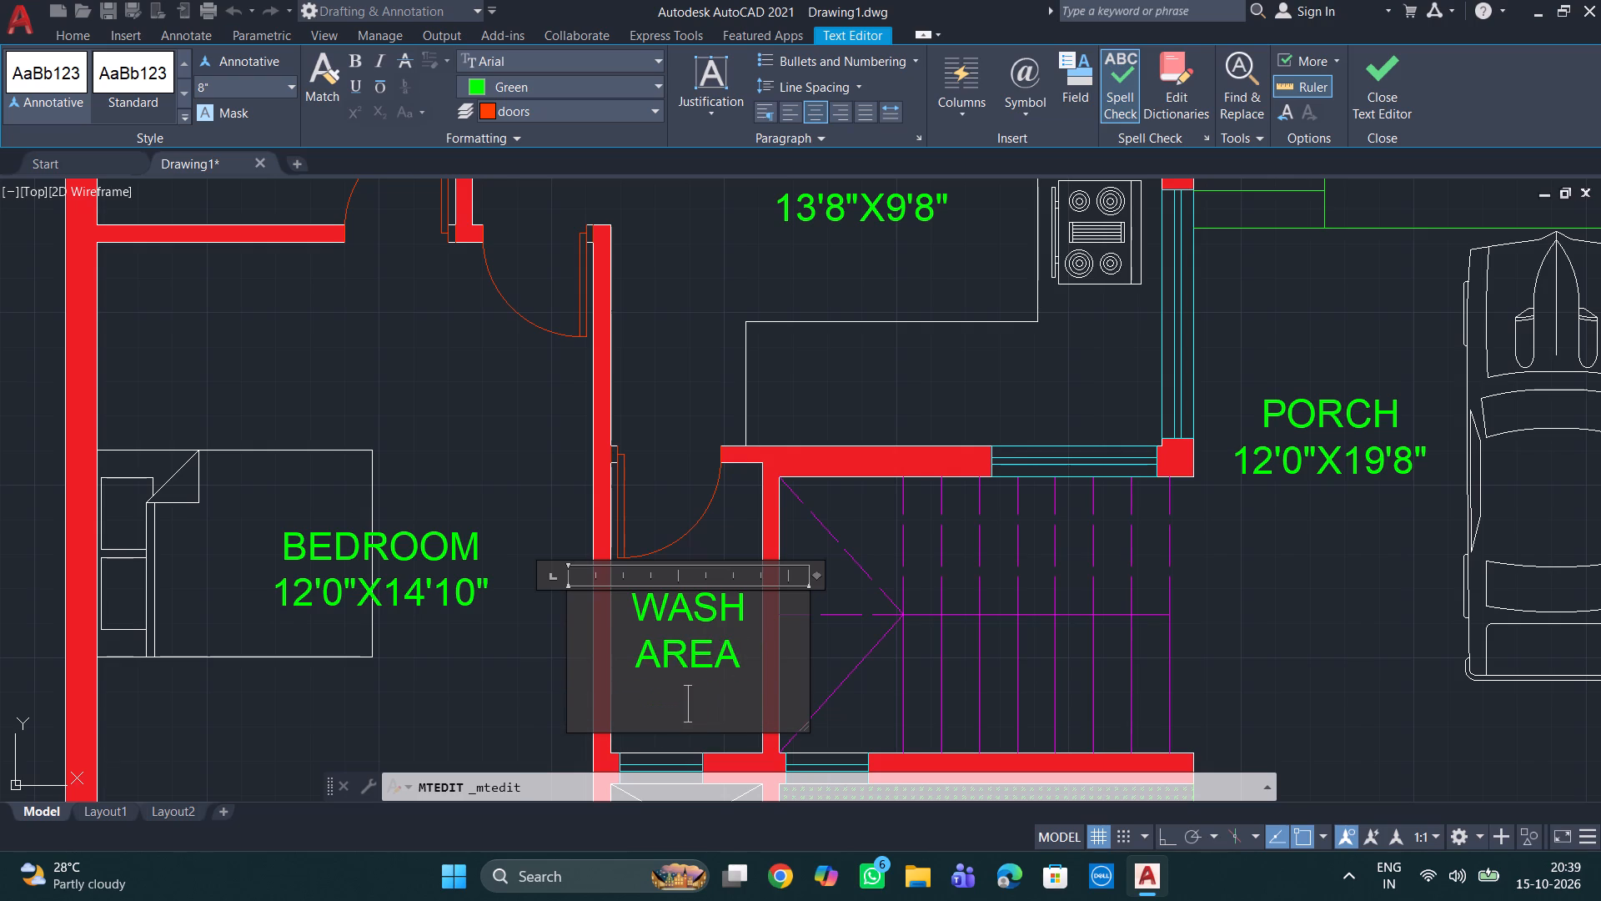
pyautogui.write("3'")
pyautogui.write('8"')
pyautogui.press('x')
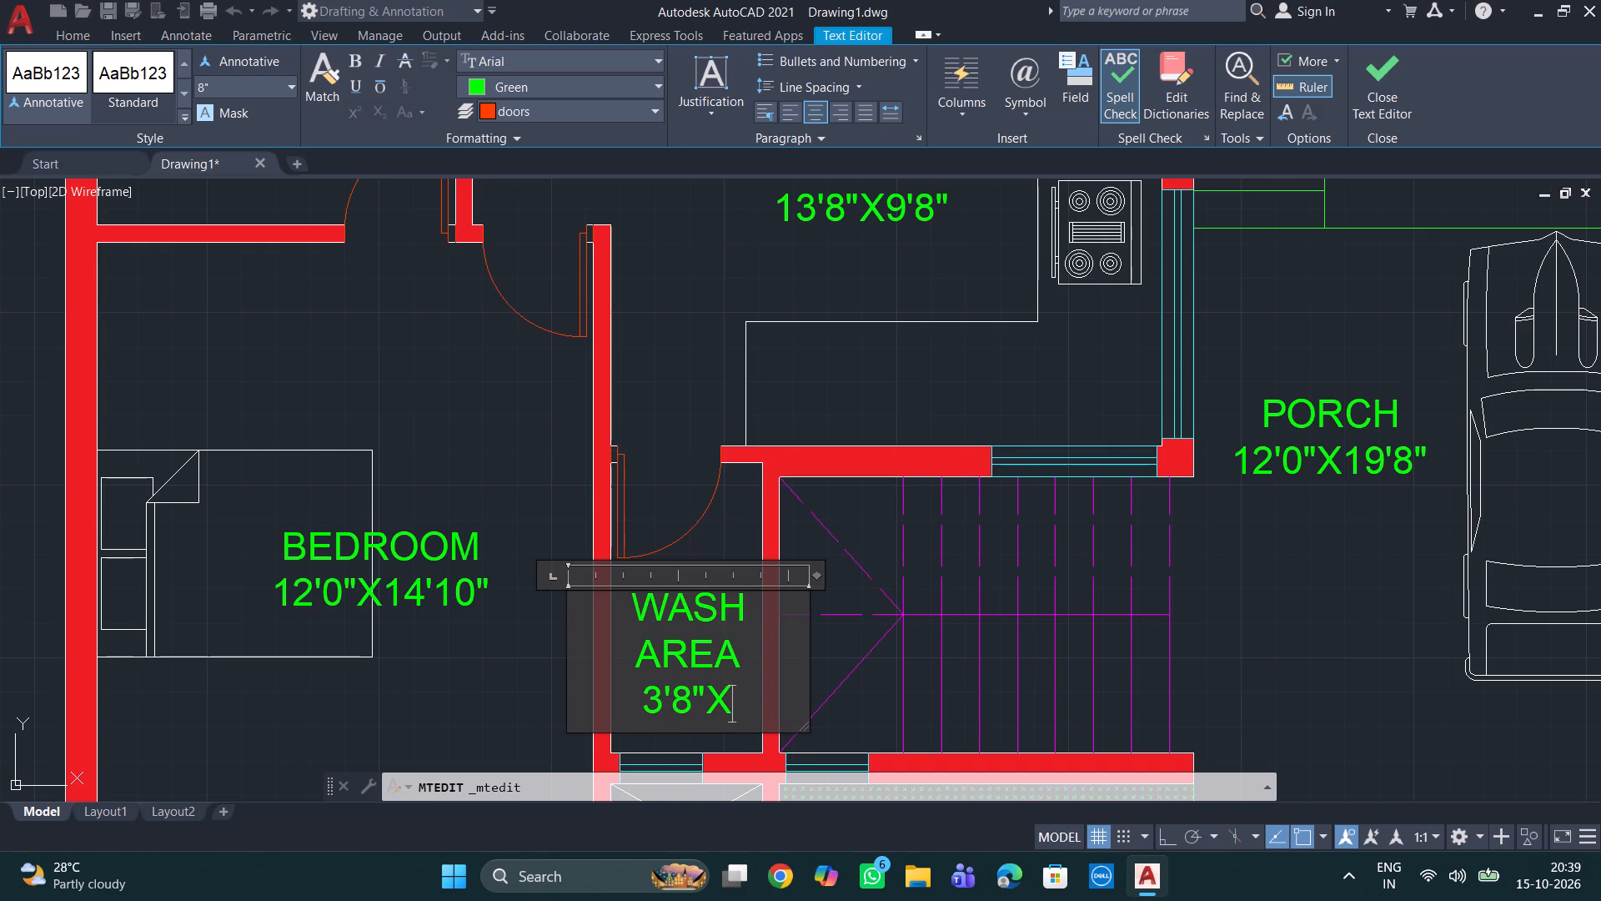
pyautogui.write("7'0'")
pyautogui.press('BackSpace')
pyautogui.hotkey('shift', '"')
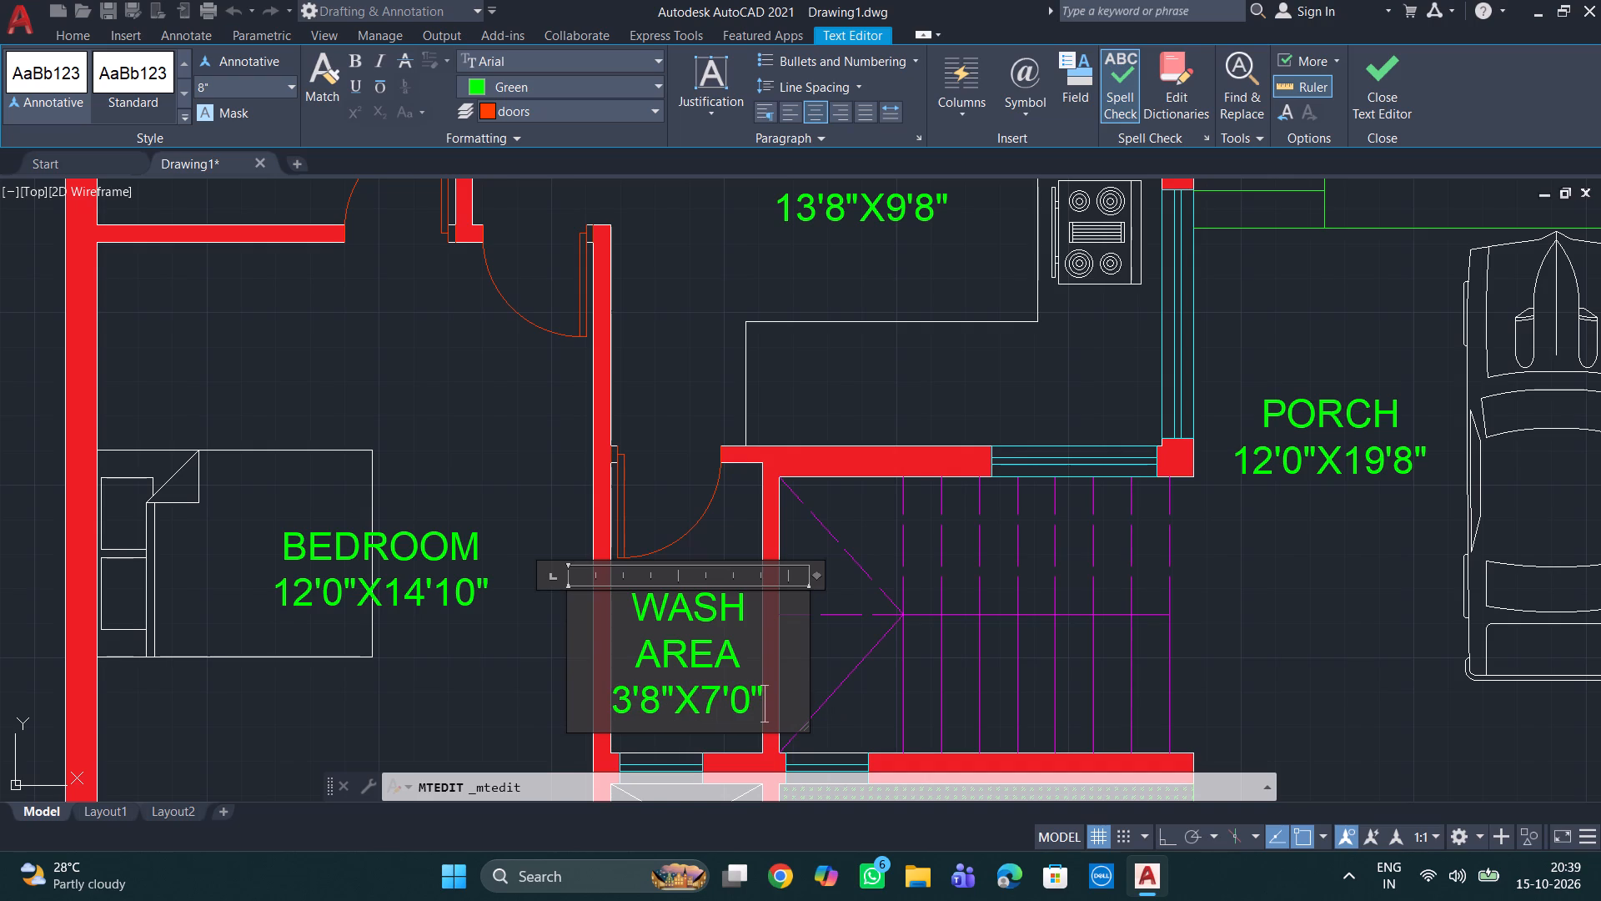
pyautogui.click(686, 246)
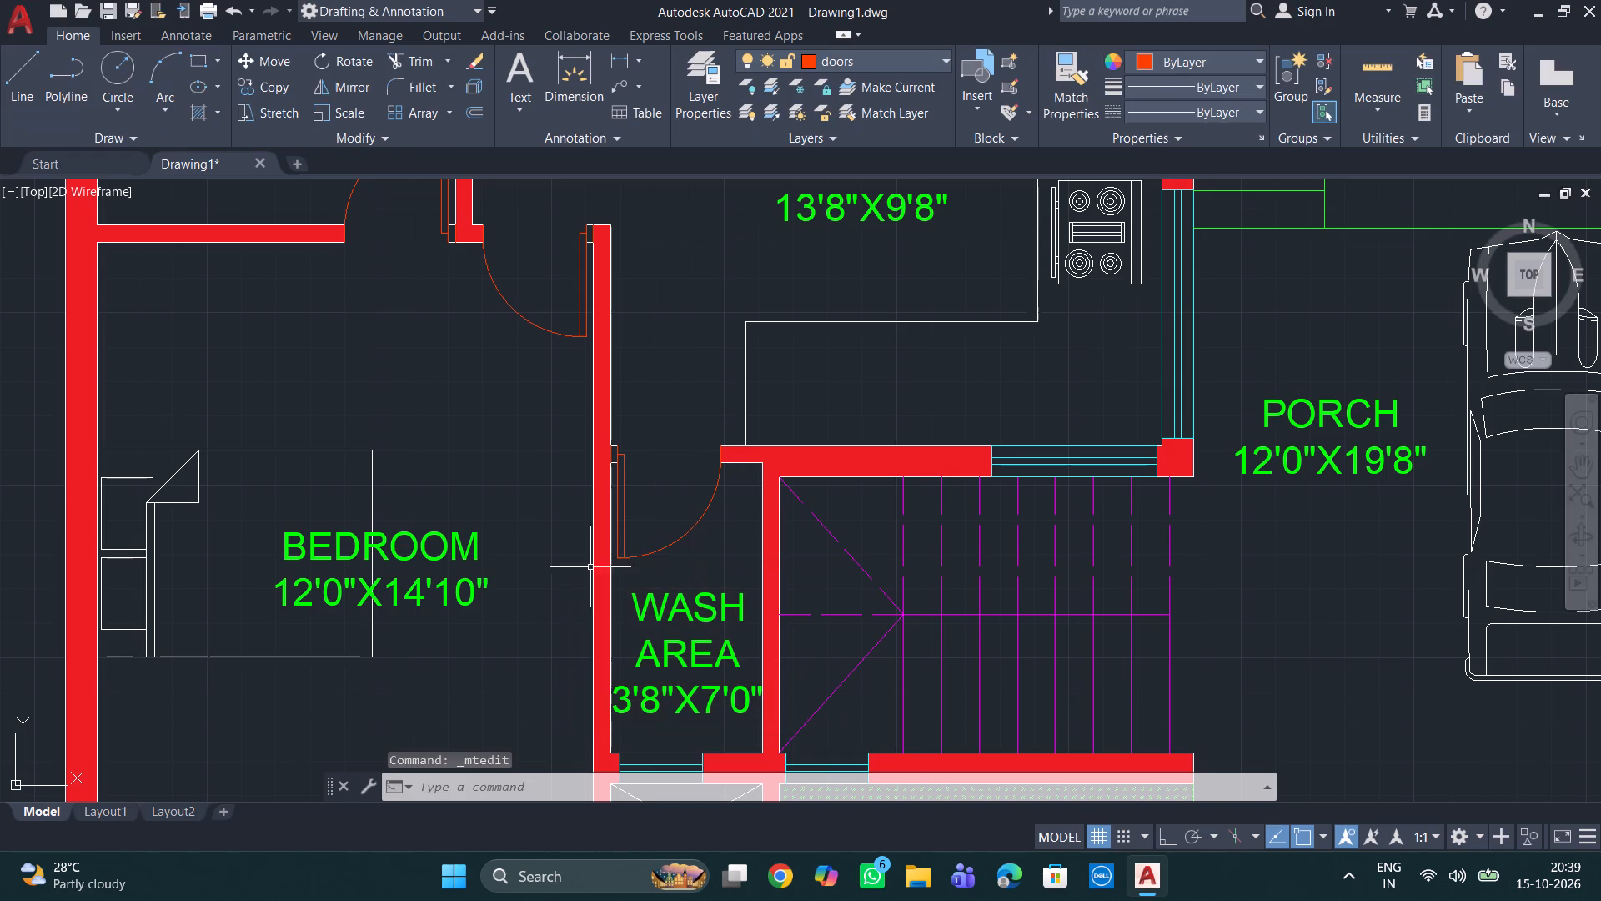
# Examine the floor plan around the wash area, staircase, porch and front strip for spaces still to label.
pyautogui.scroll(-2, 706, 689)
pyautogui.moveTo(851, 672); pyautogui.dragTo(768, 548, button='middle')
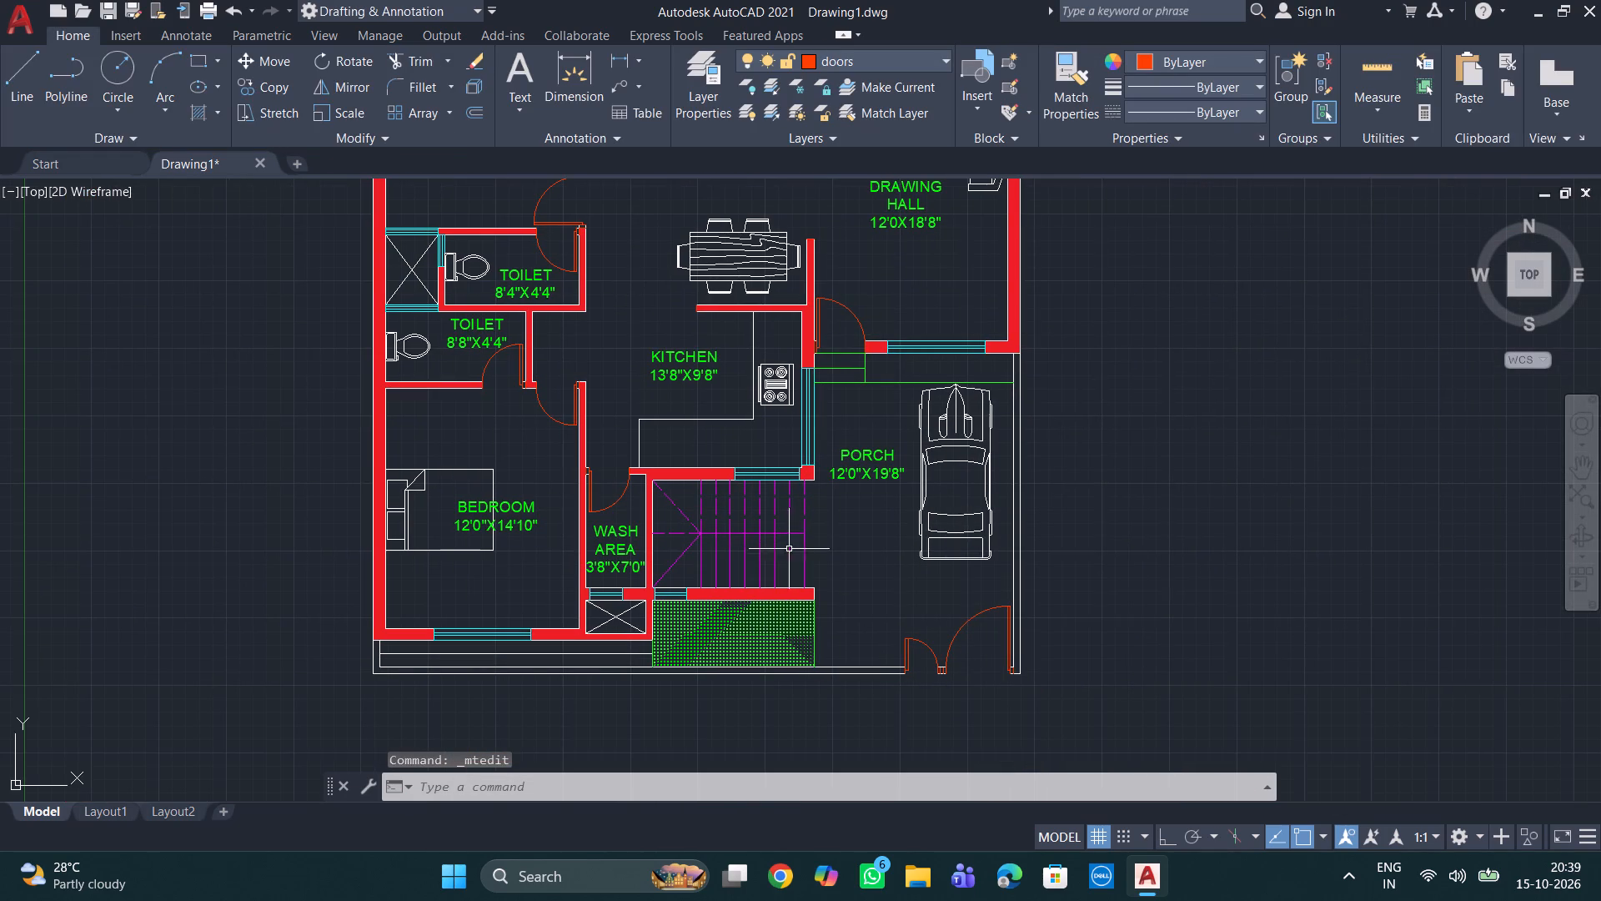
pyautogui.scroll(1, 806, 559)
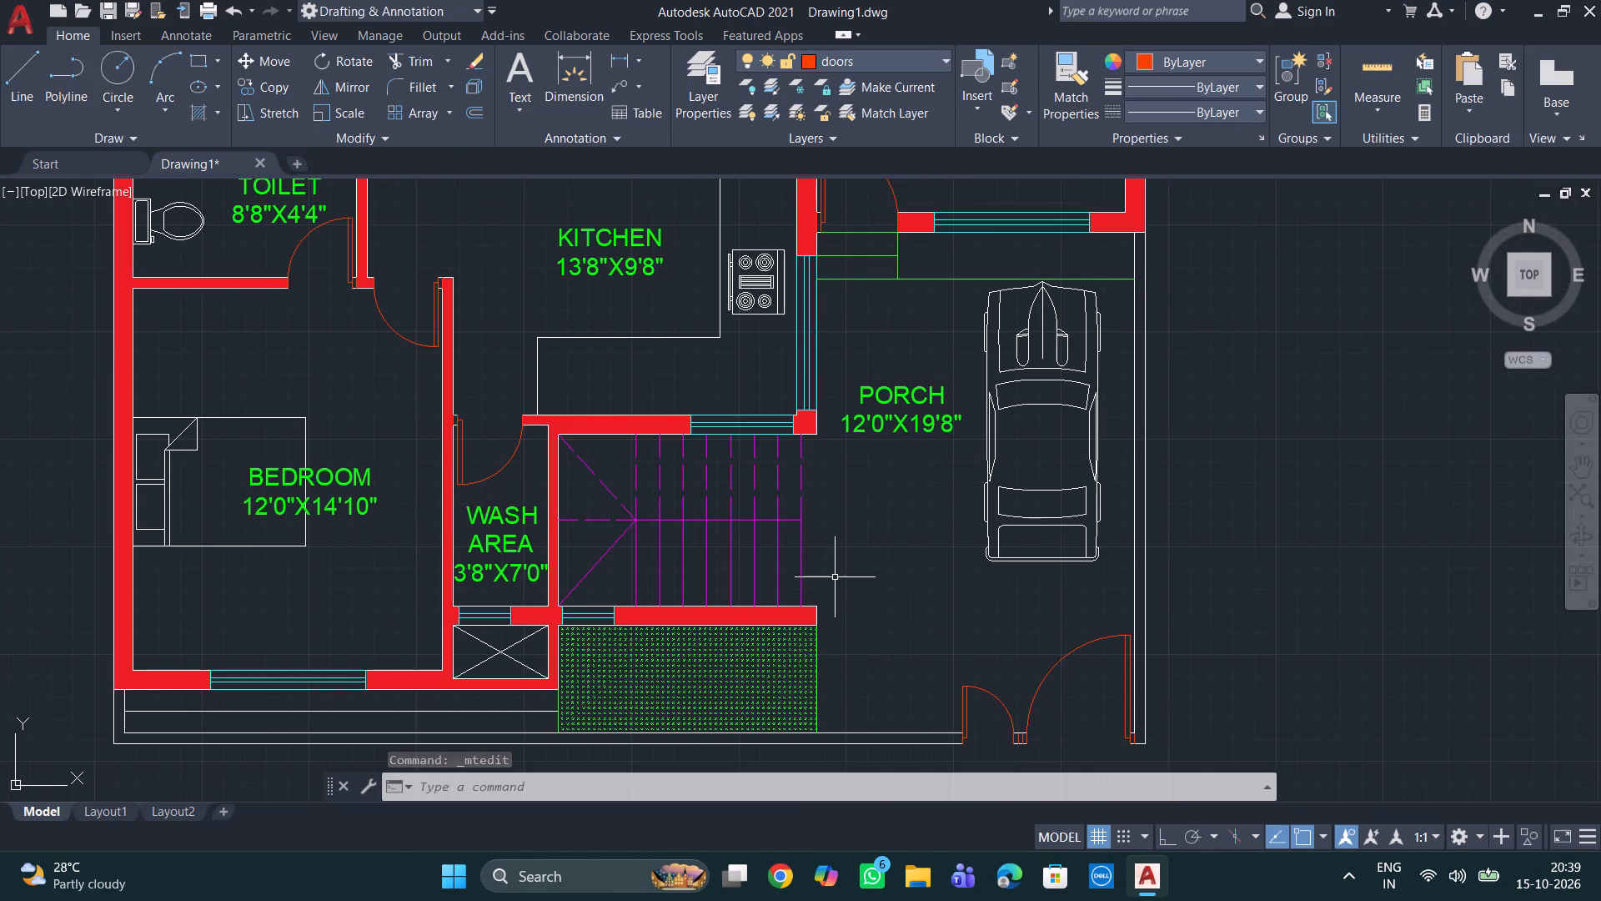
pyautogui.moveTo(871, 590); pyautogui.dragTo(838, 509, button='middle')
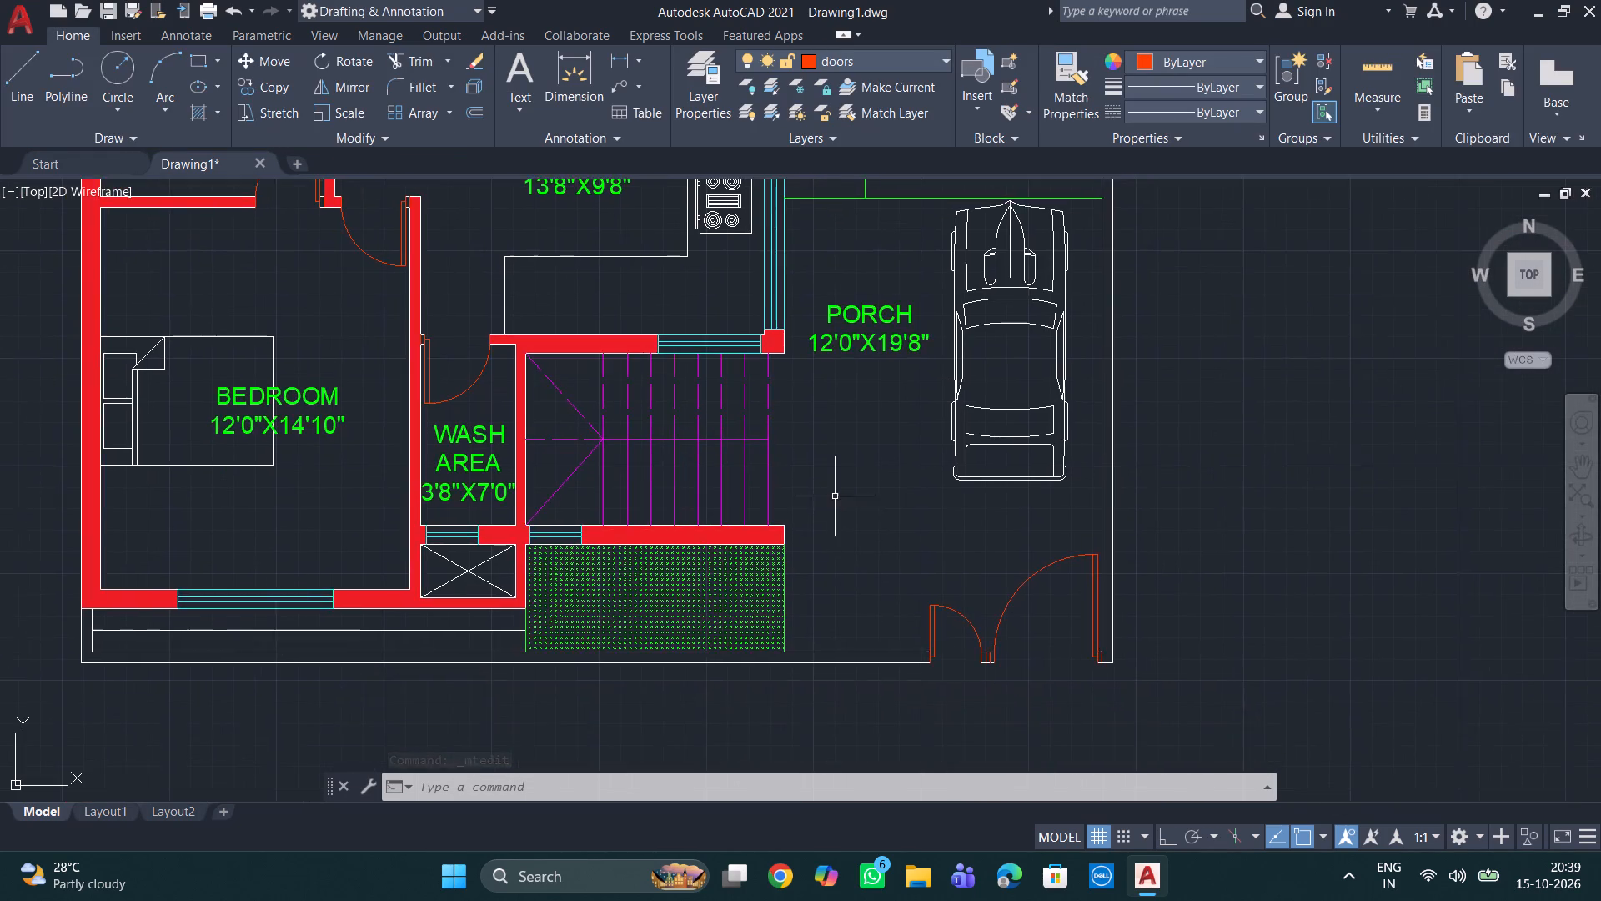
pyautogui.scroll(-2, 835, 496)
pyautogui.press('Escape')
pyautogui.press('Escape')
pyautogui.press('Escape')
pyautogui.press('Escape')
pyautogui.press('Escape')
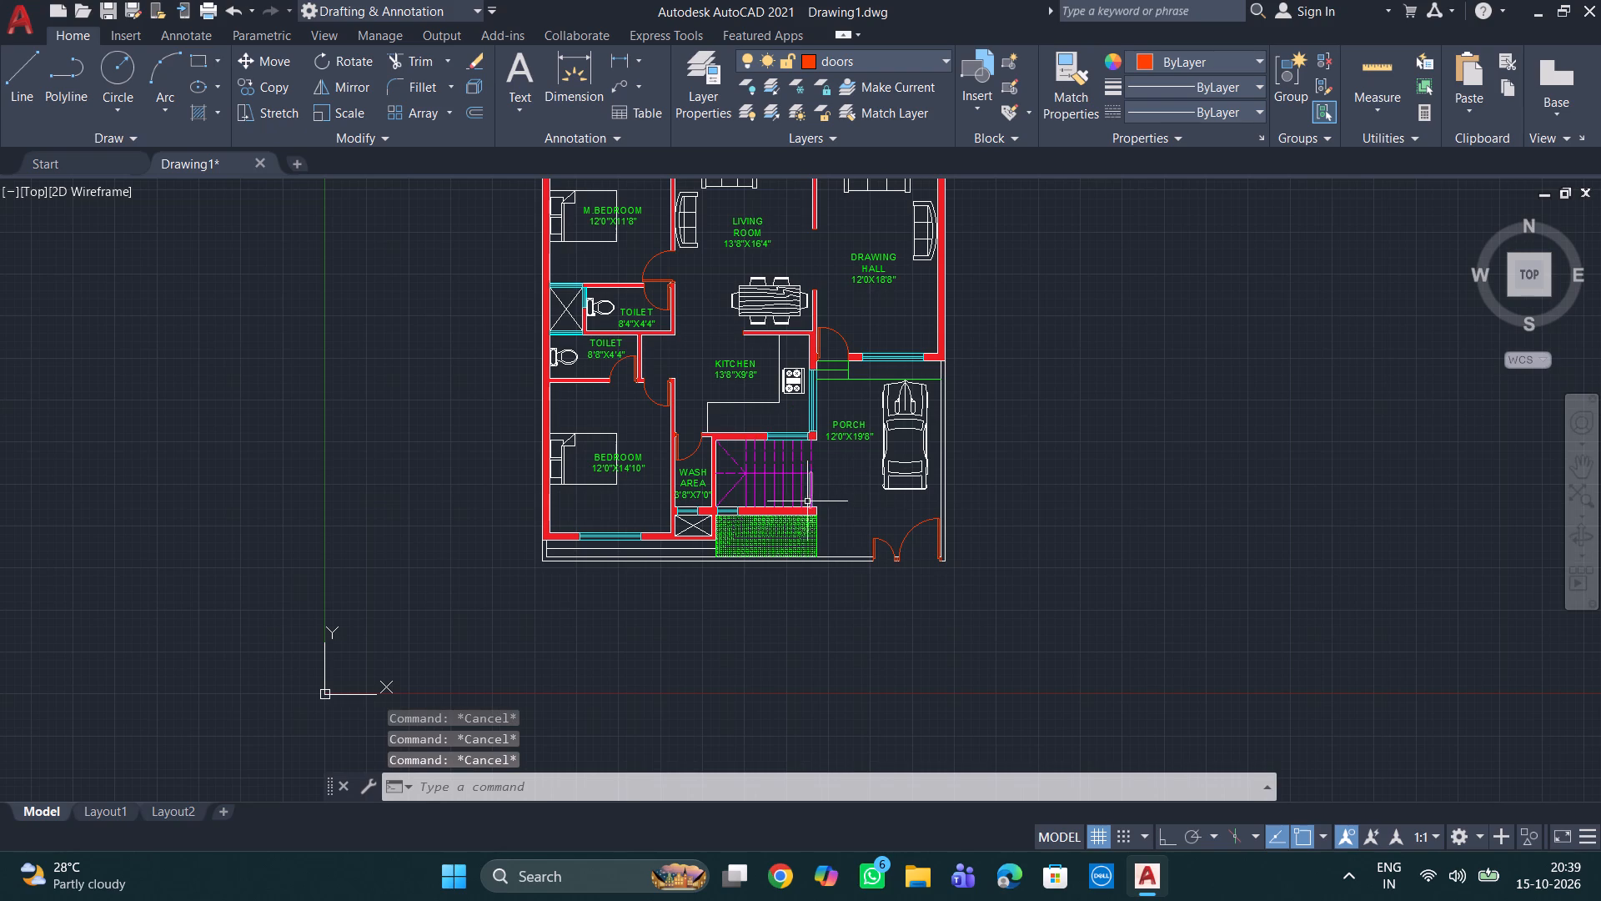
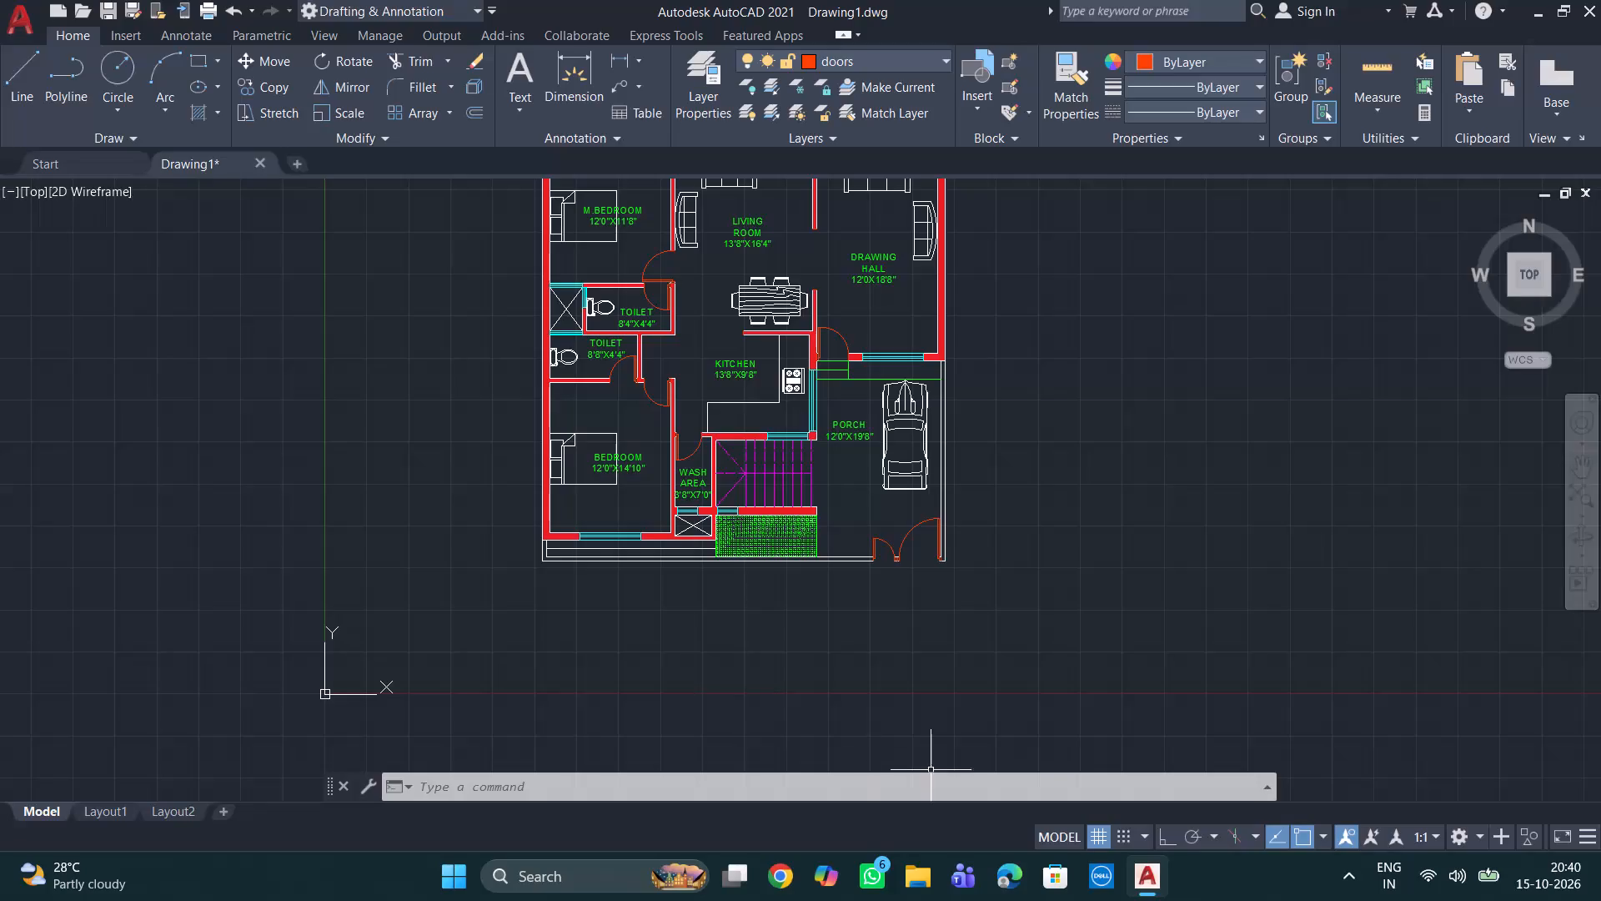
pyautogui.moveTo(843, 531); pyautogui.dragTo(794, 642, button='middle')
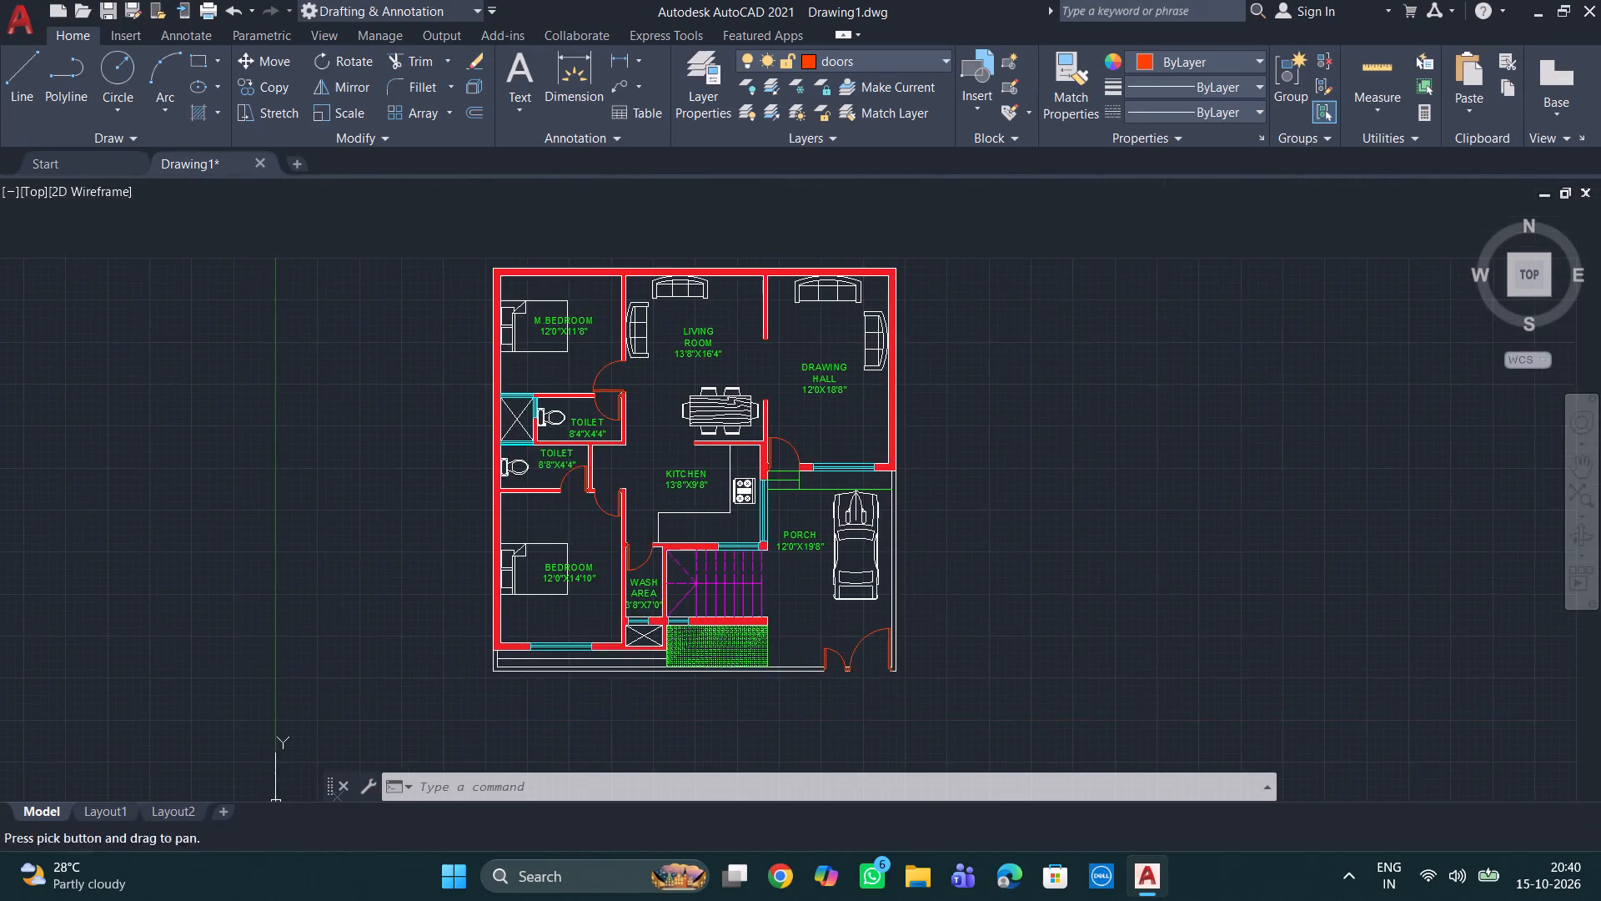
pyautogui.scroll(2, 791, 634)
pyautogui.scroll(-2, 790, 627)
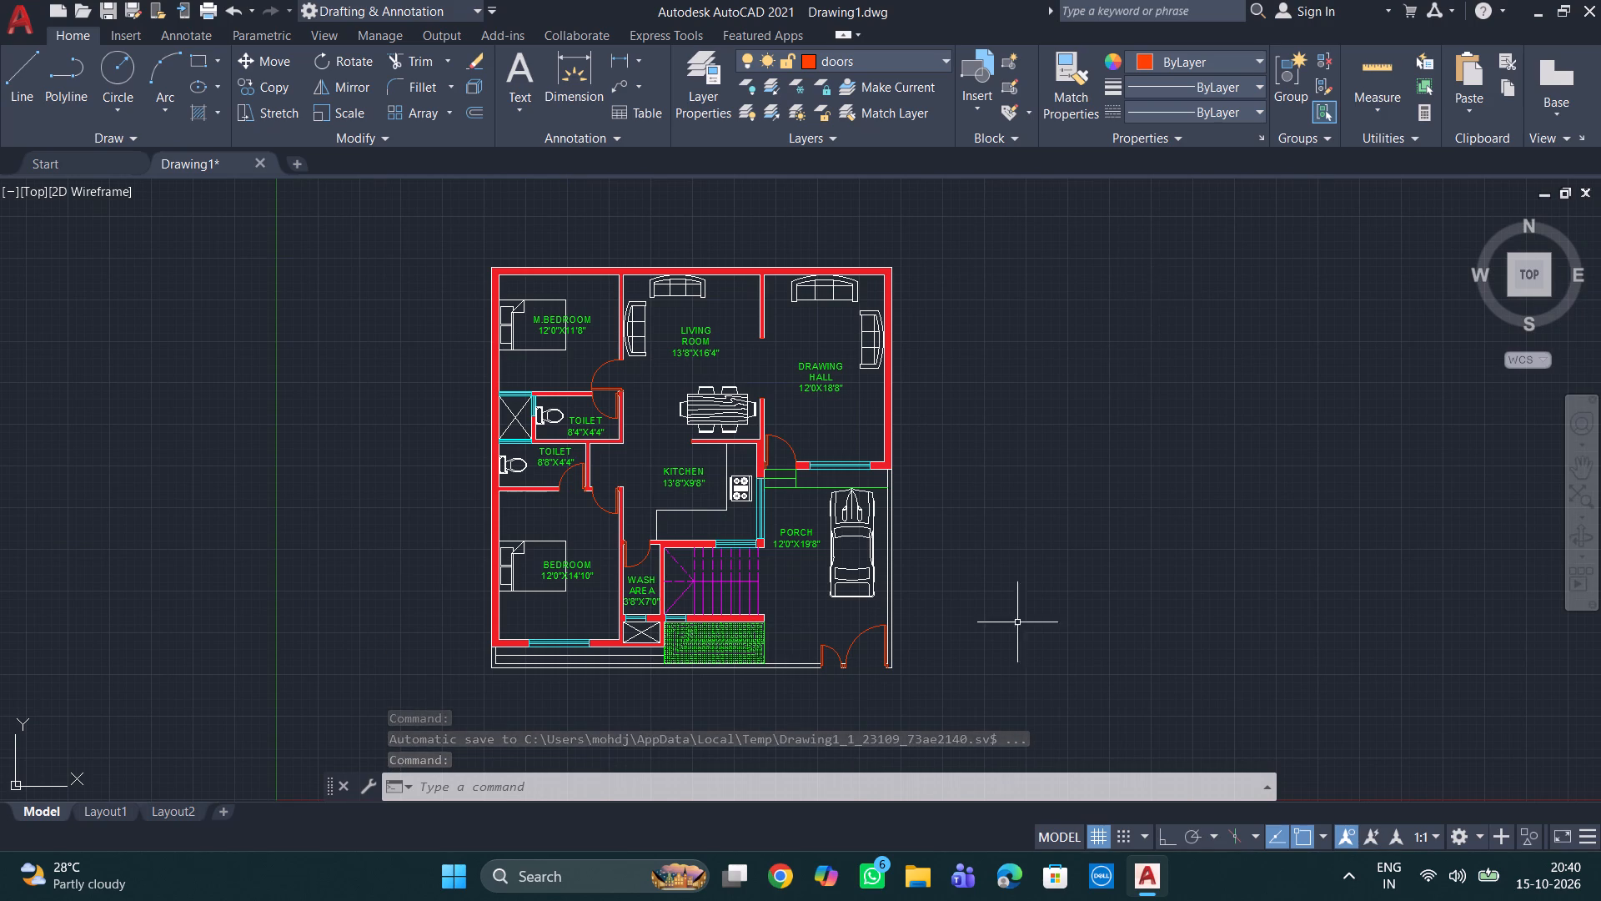
# On the windows layer, draw a horizontal line about 5'-5" long from the porch across the lower flight of stairs.
pyautogui.scroll(2, 762, 511)
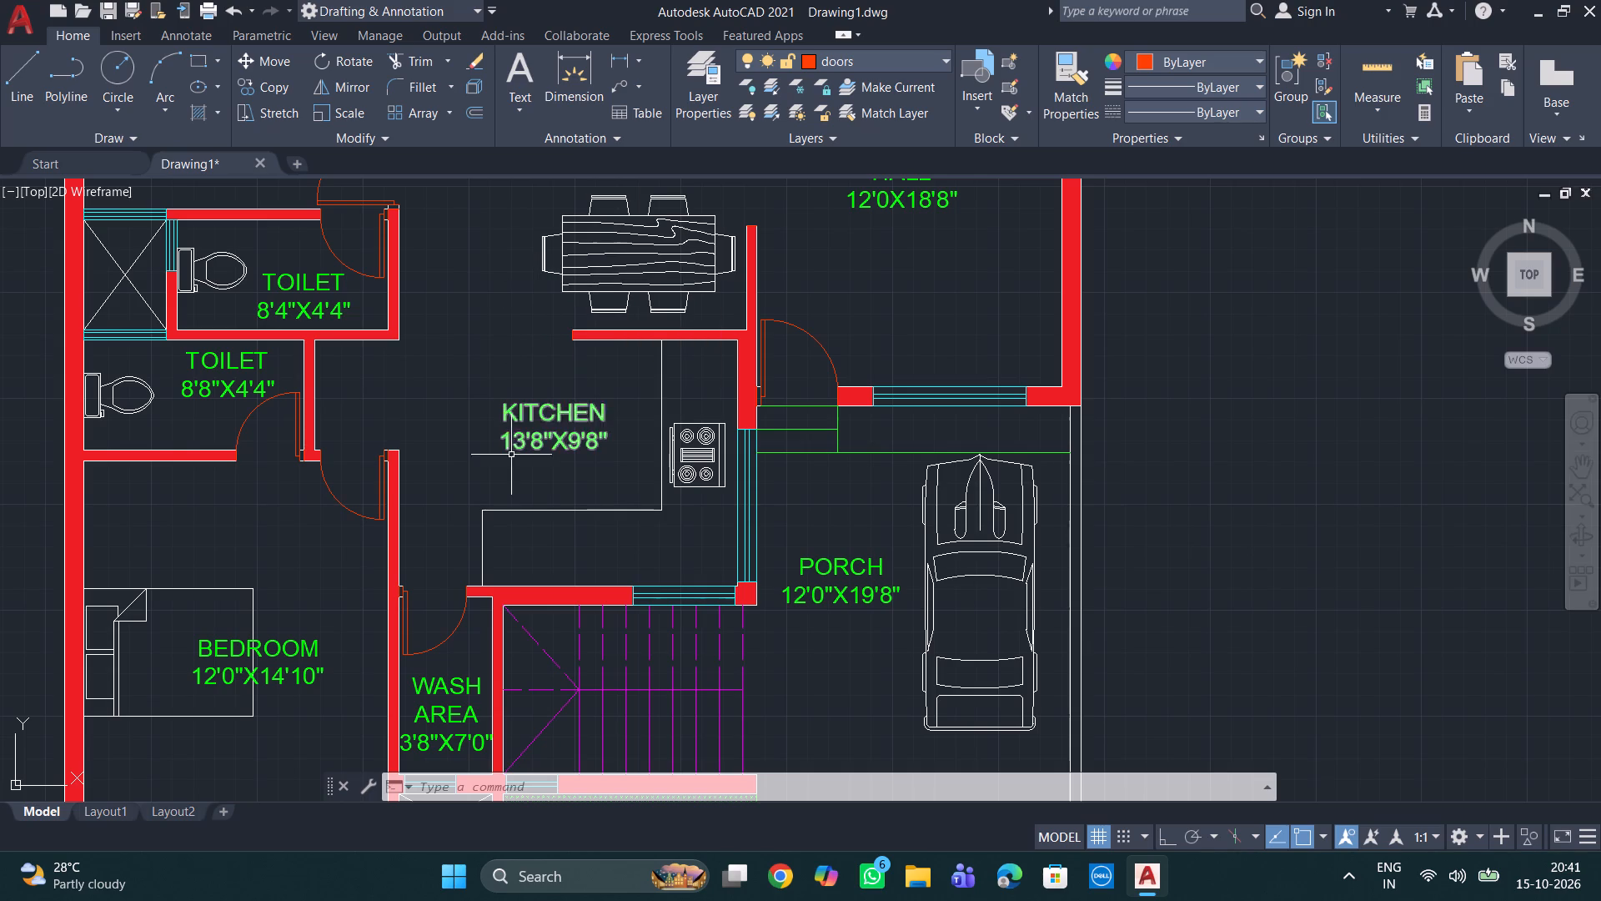
pyautogui.moveTo(594, 466); pyautogui.dragTo(633, 364, button='middle')
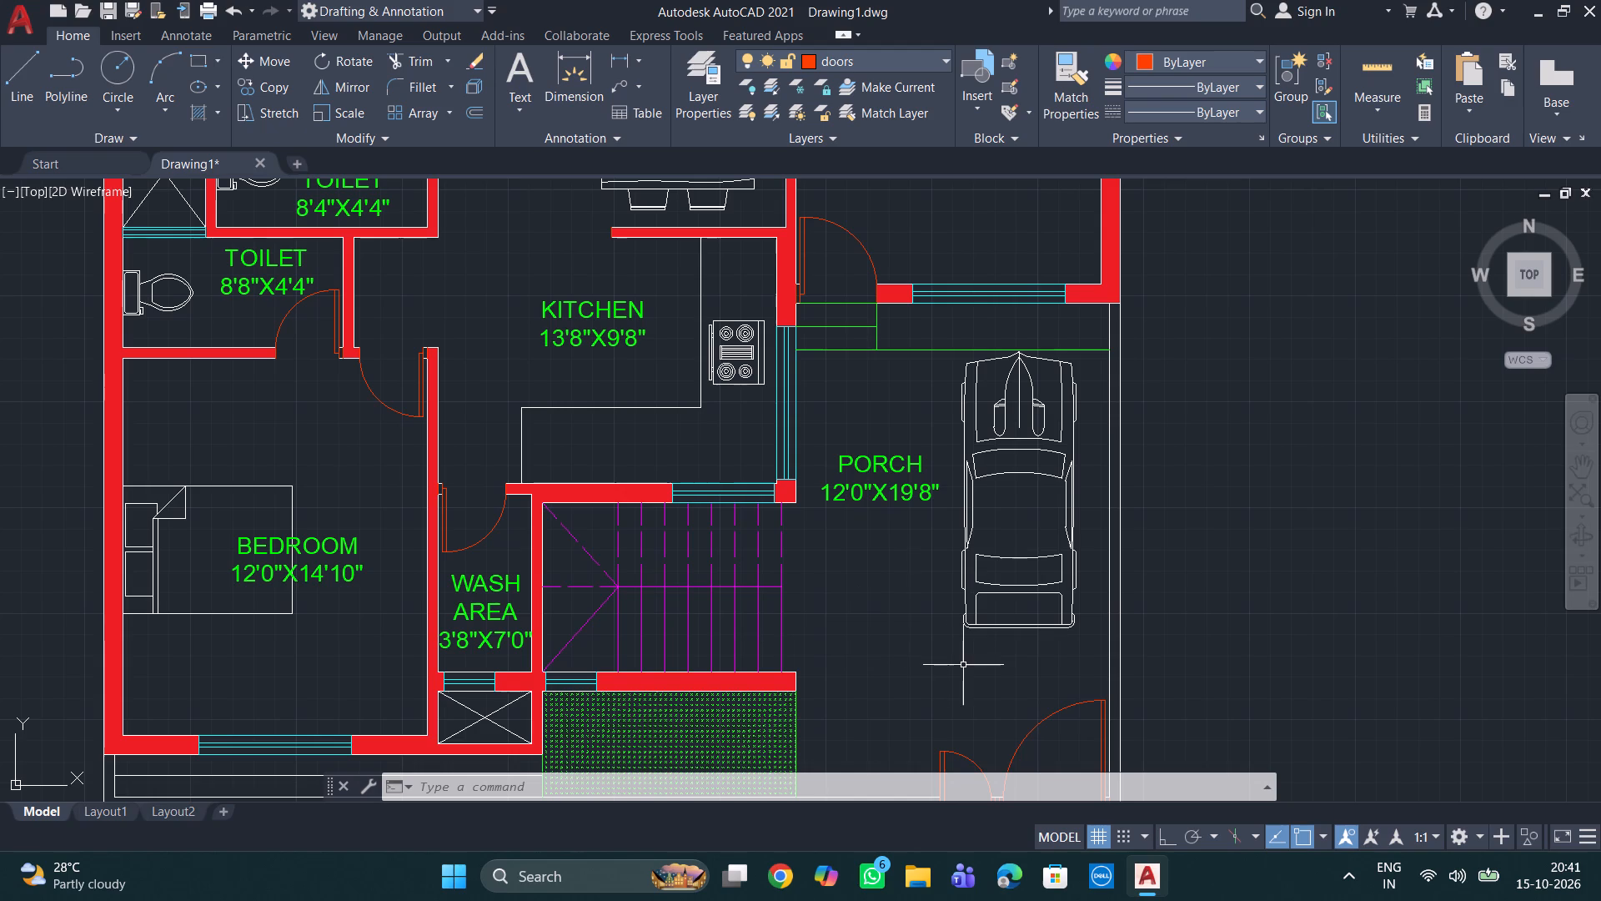
pyautogui.press('Escape')
pyautogui.press('Escape')
pyautogui.press('Escape')
pyautogui.press('Escape')
pyautogui.press('l')
pyautogui.press('Return')
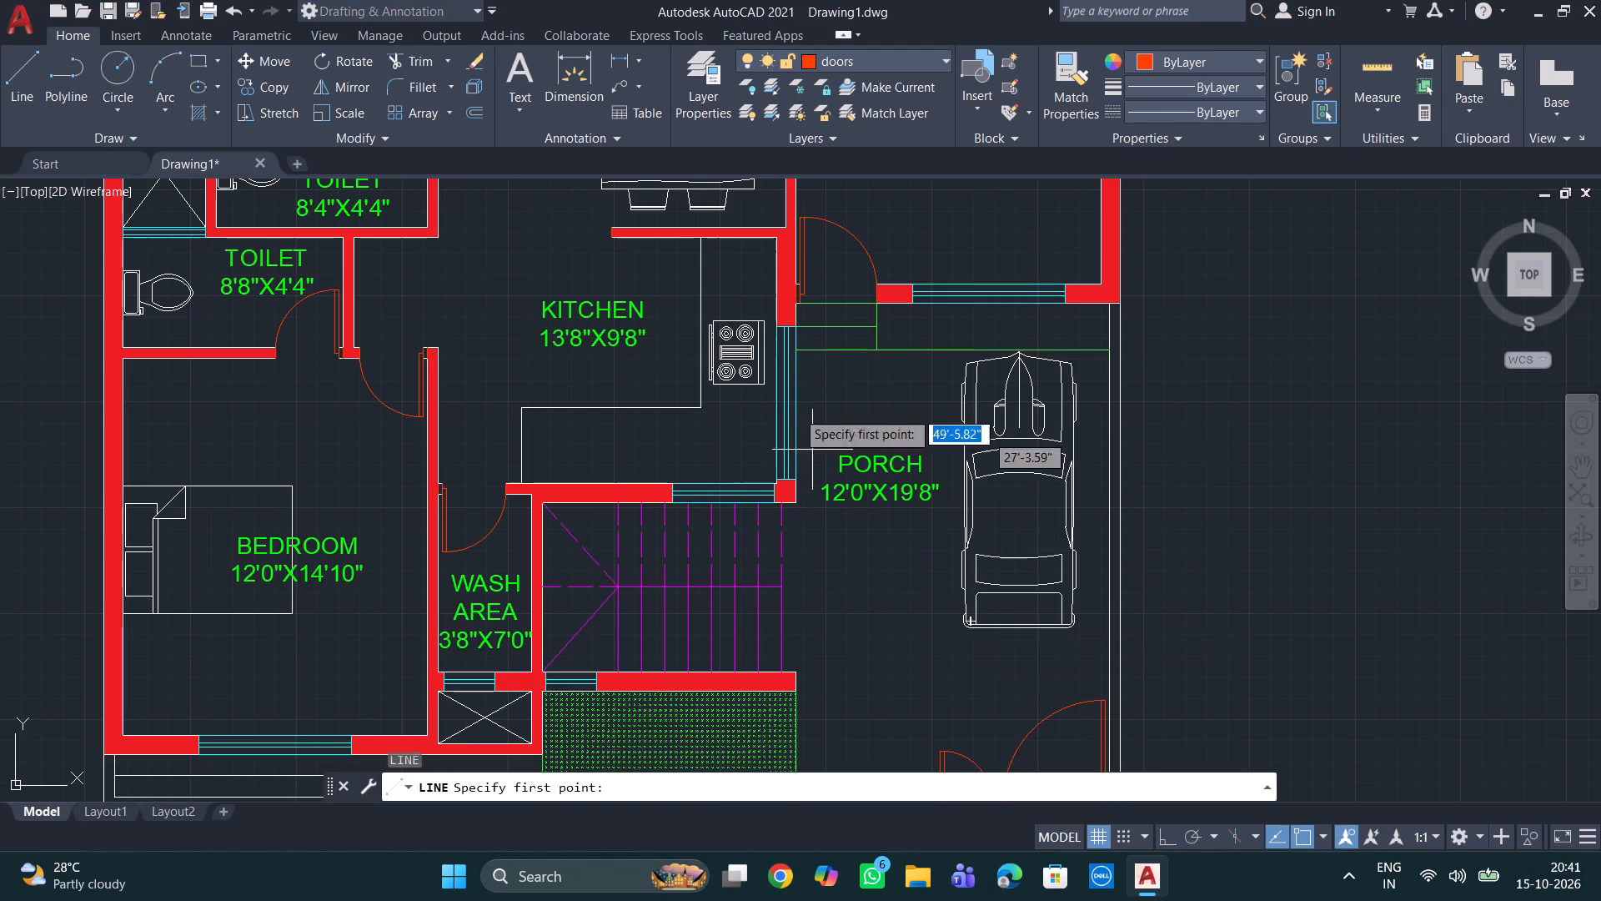
pyautogui.click(865, 54)
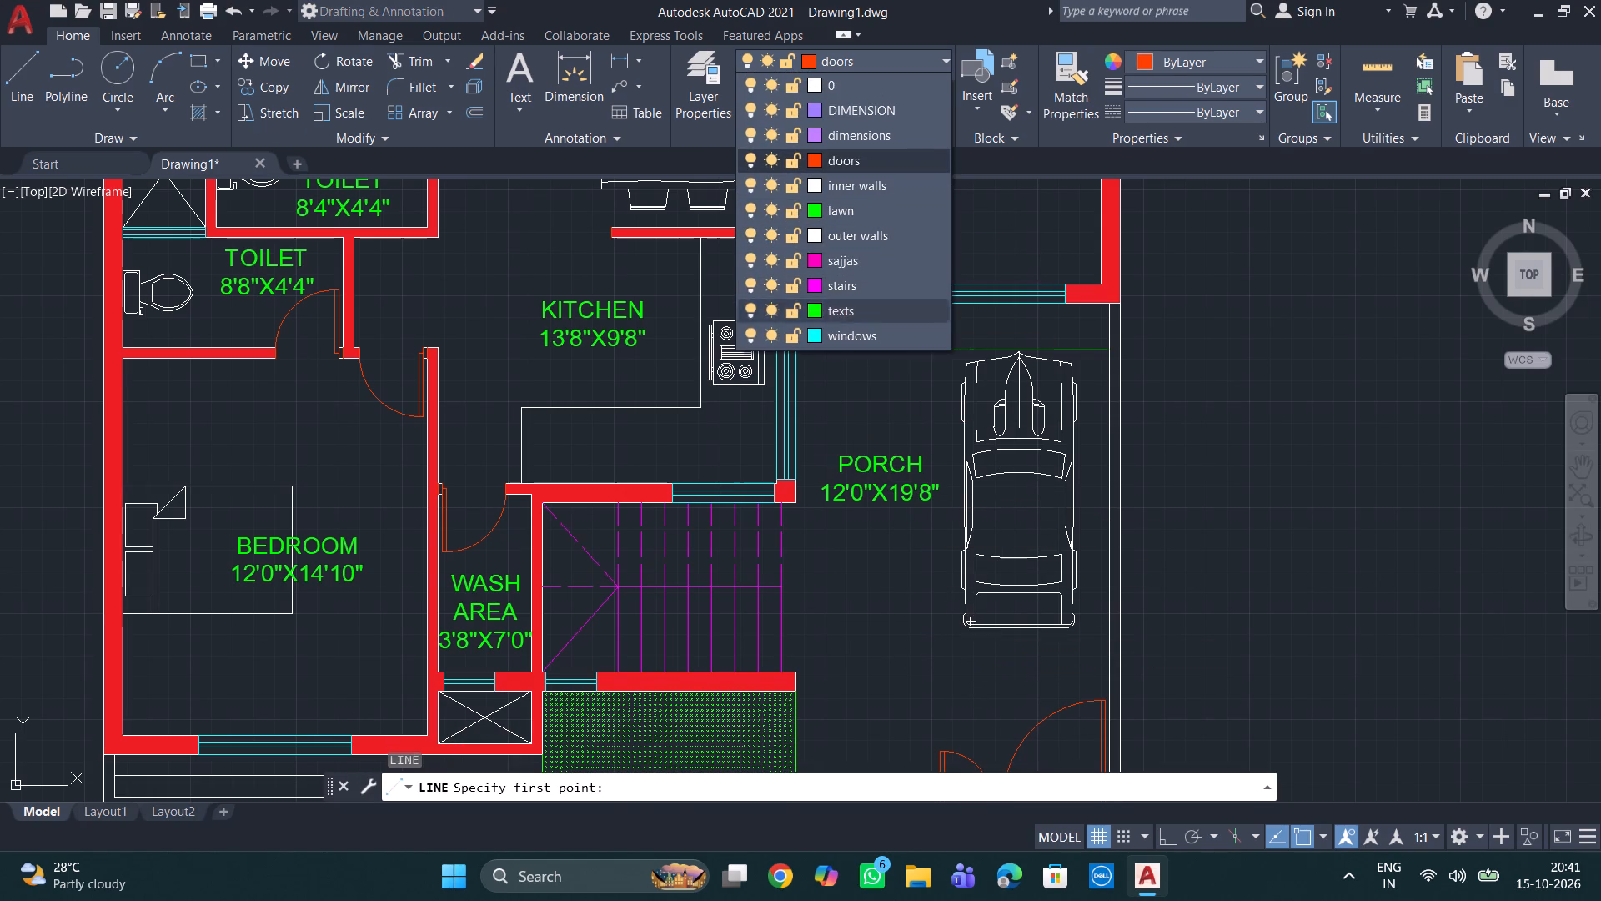
pyautogui.click(857, 339)
pyautogui.moveTo(806, 602); pyautogui.dragTo(821, 515, button='middle')
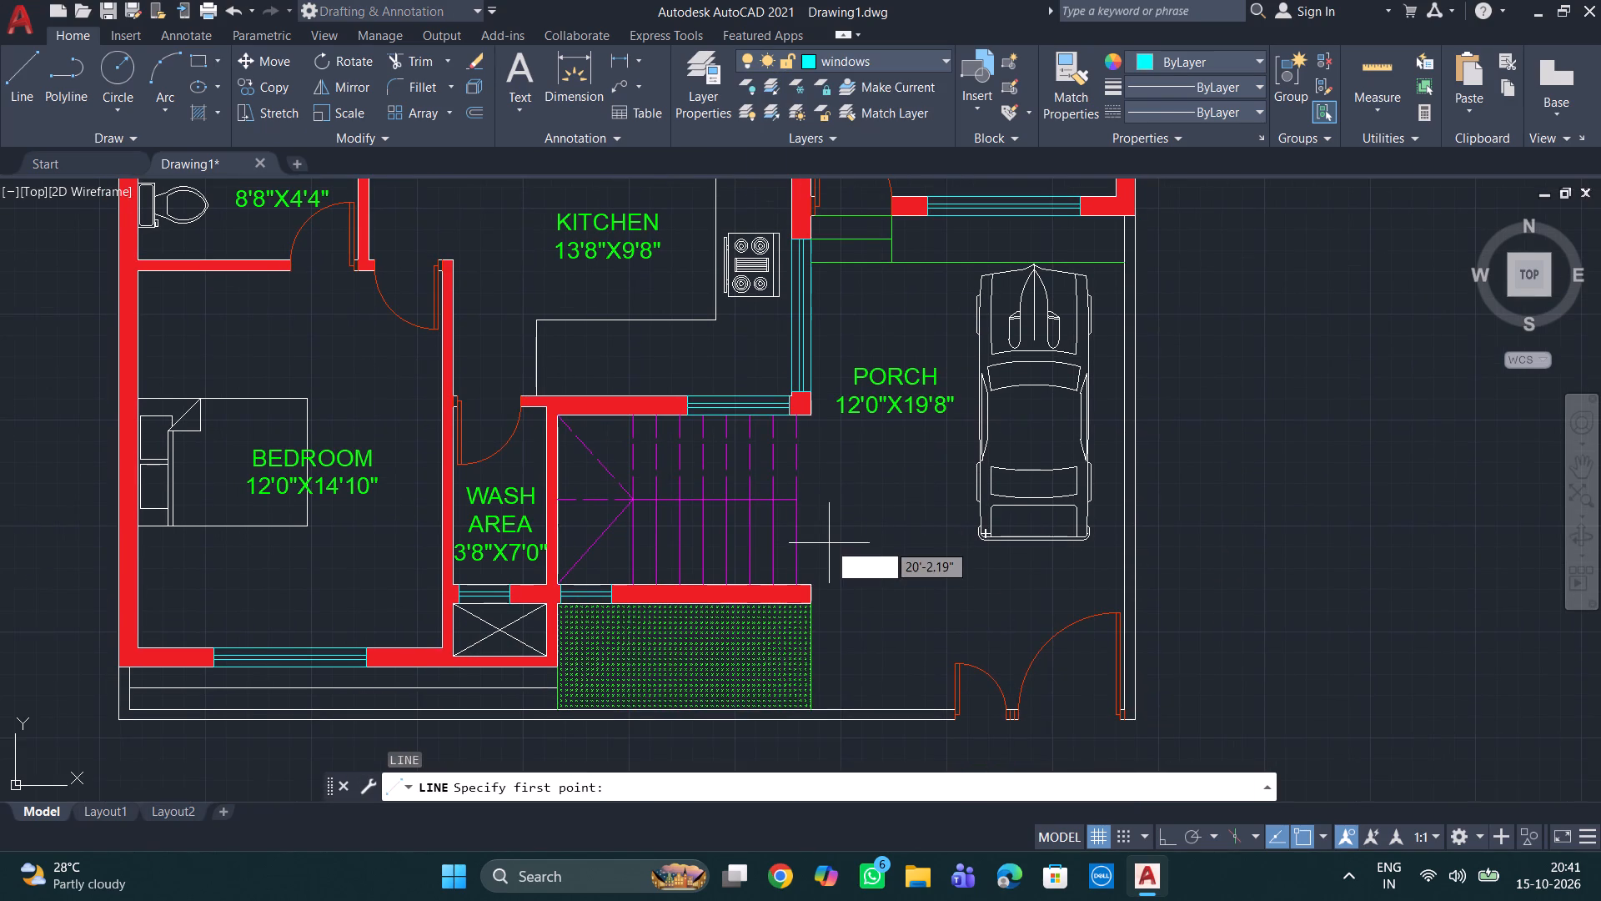
pyautogui.click(831, 541)
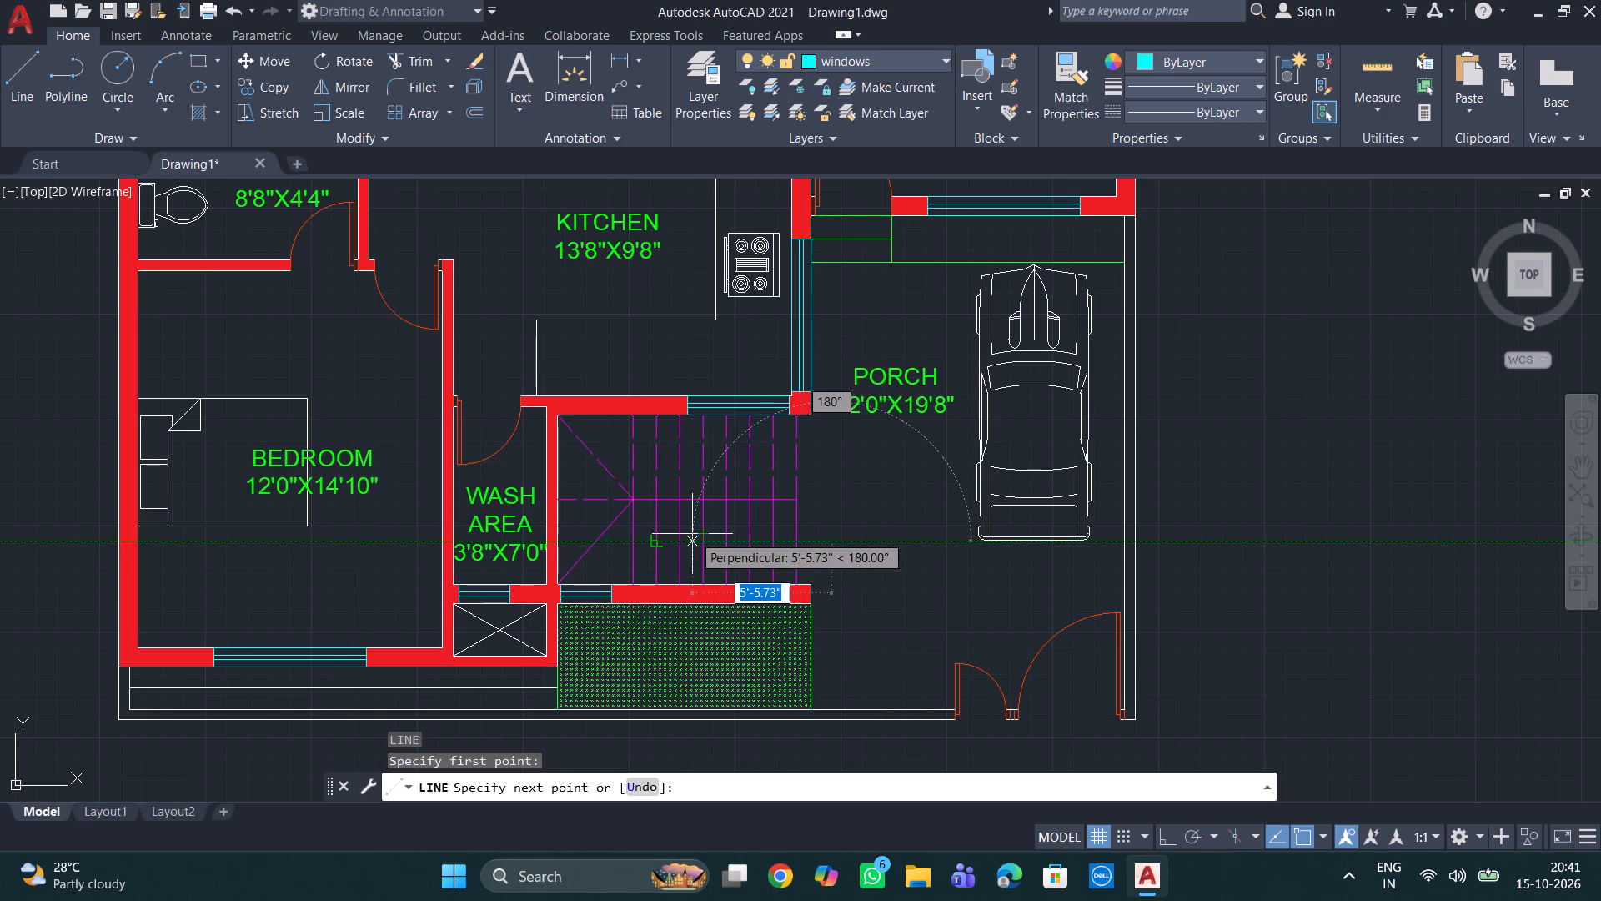
pyautogui.press('F8')
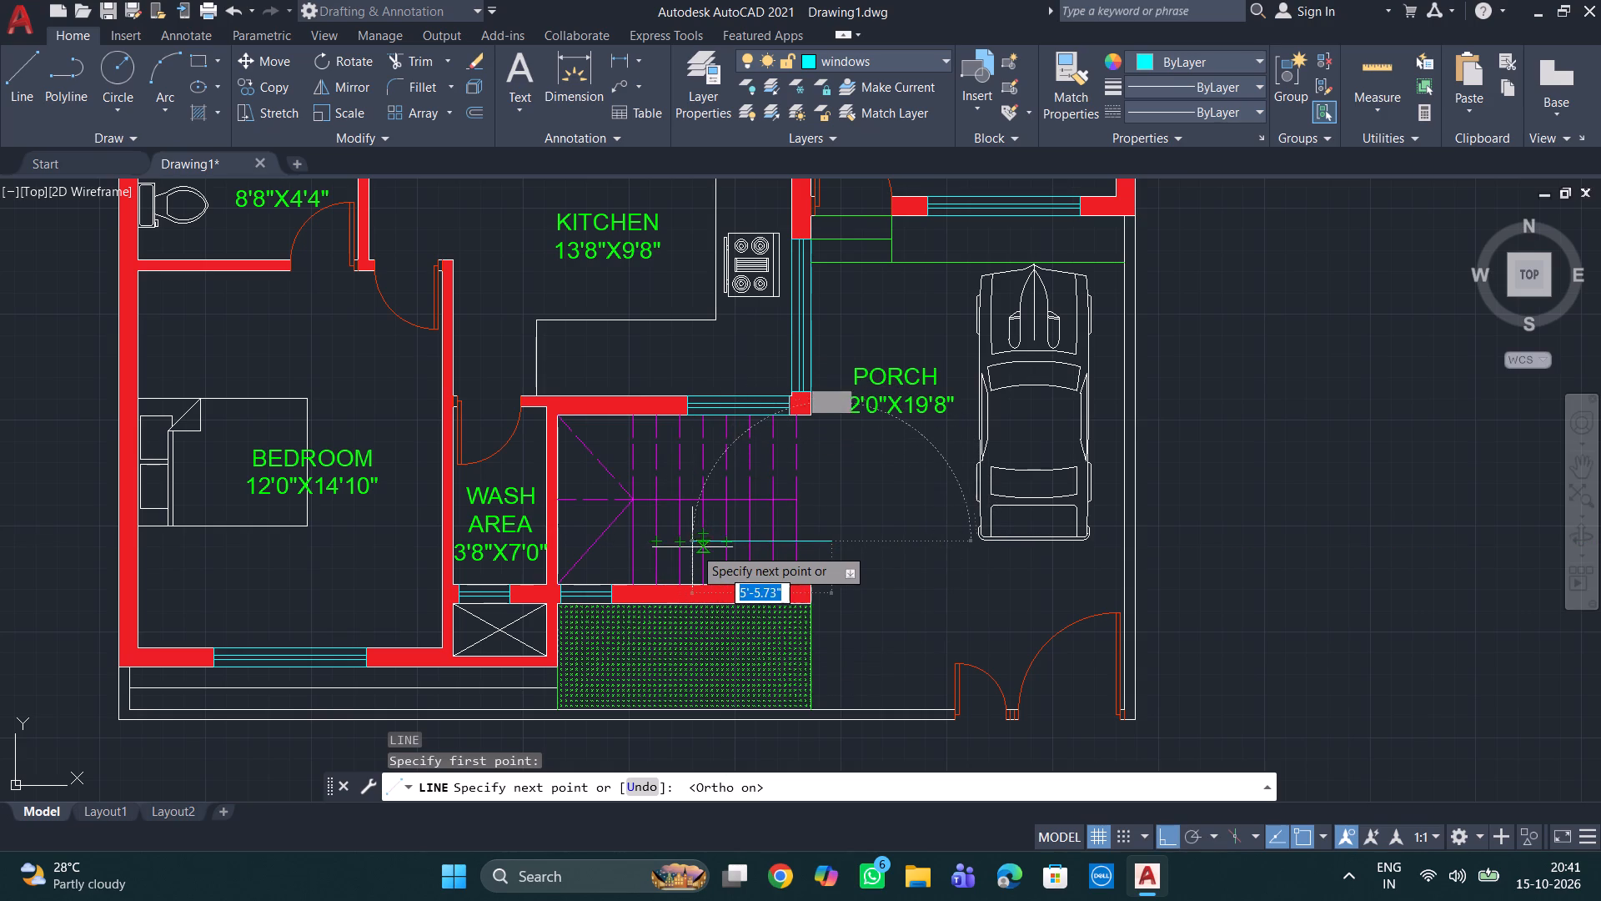
pyautogui.scroll(3, 691, 539)
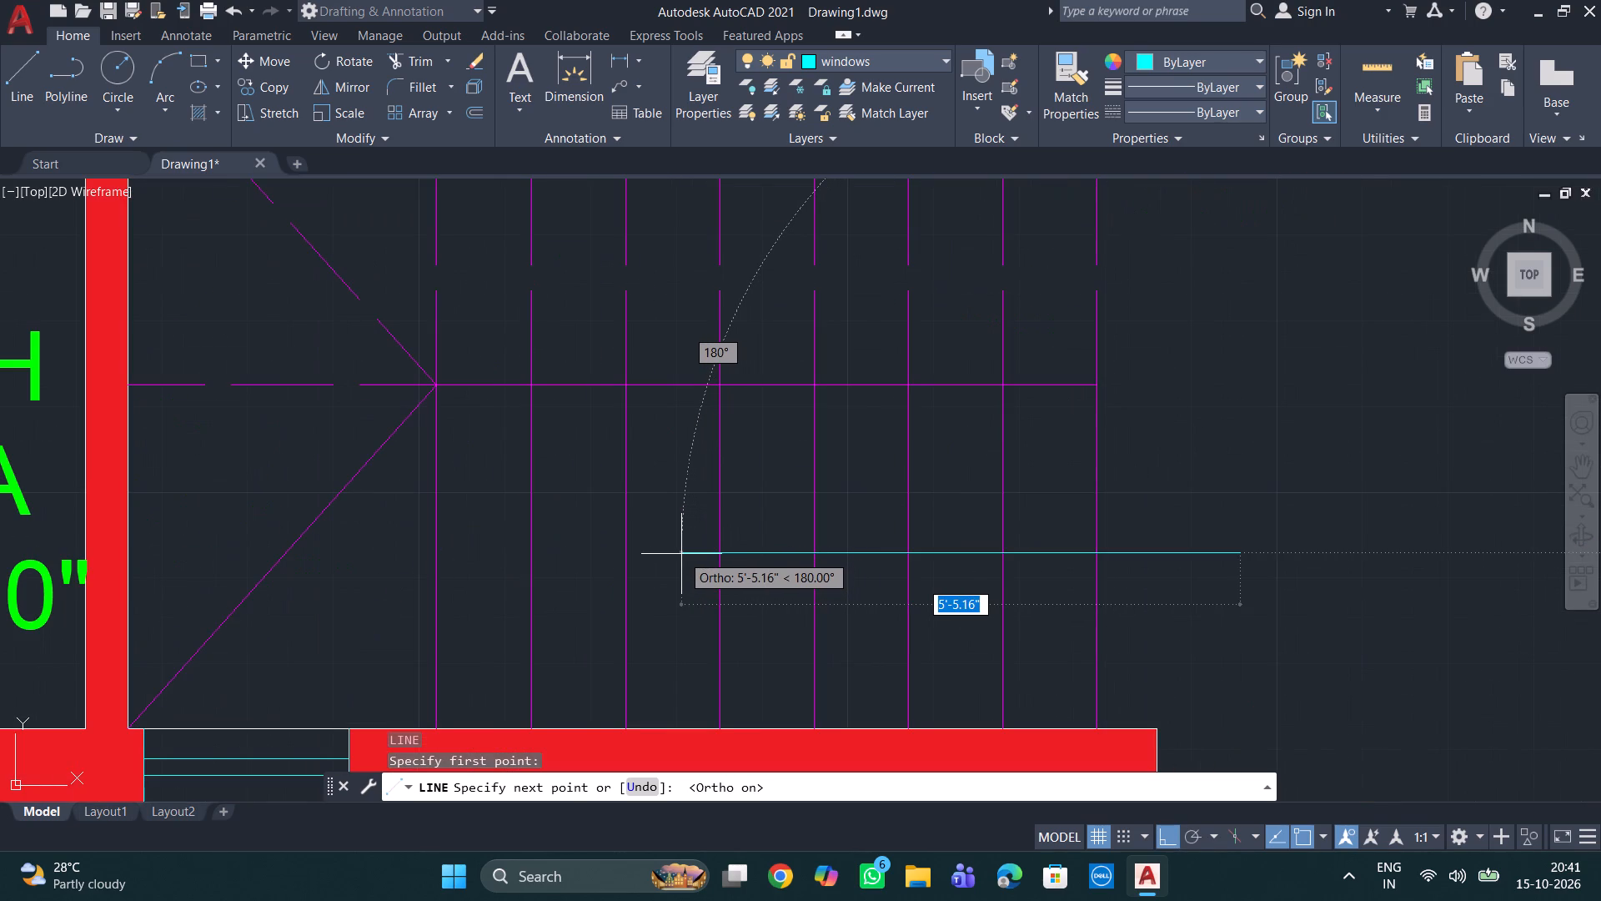
pyautogui.click(681, 554)
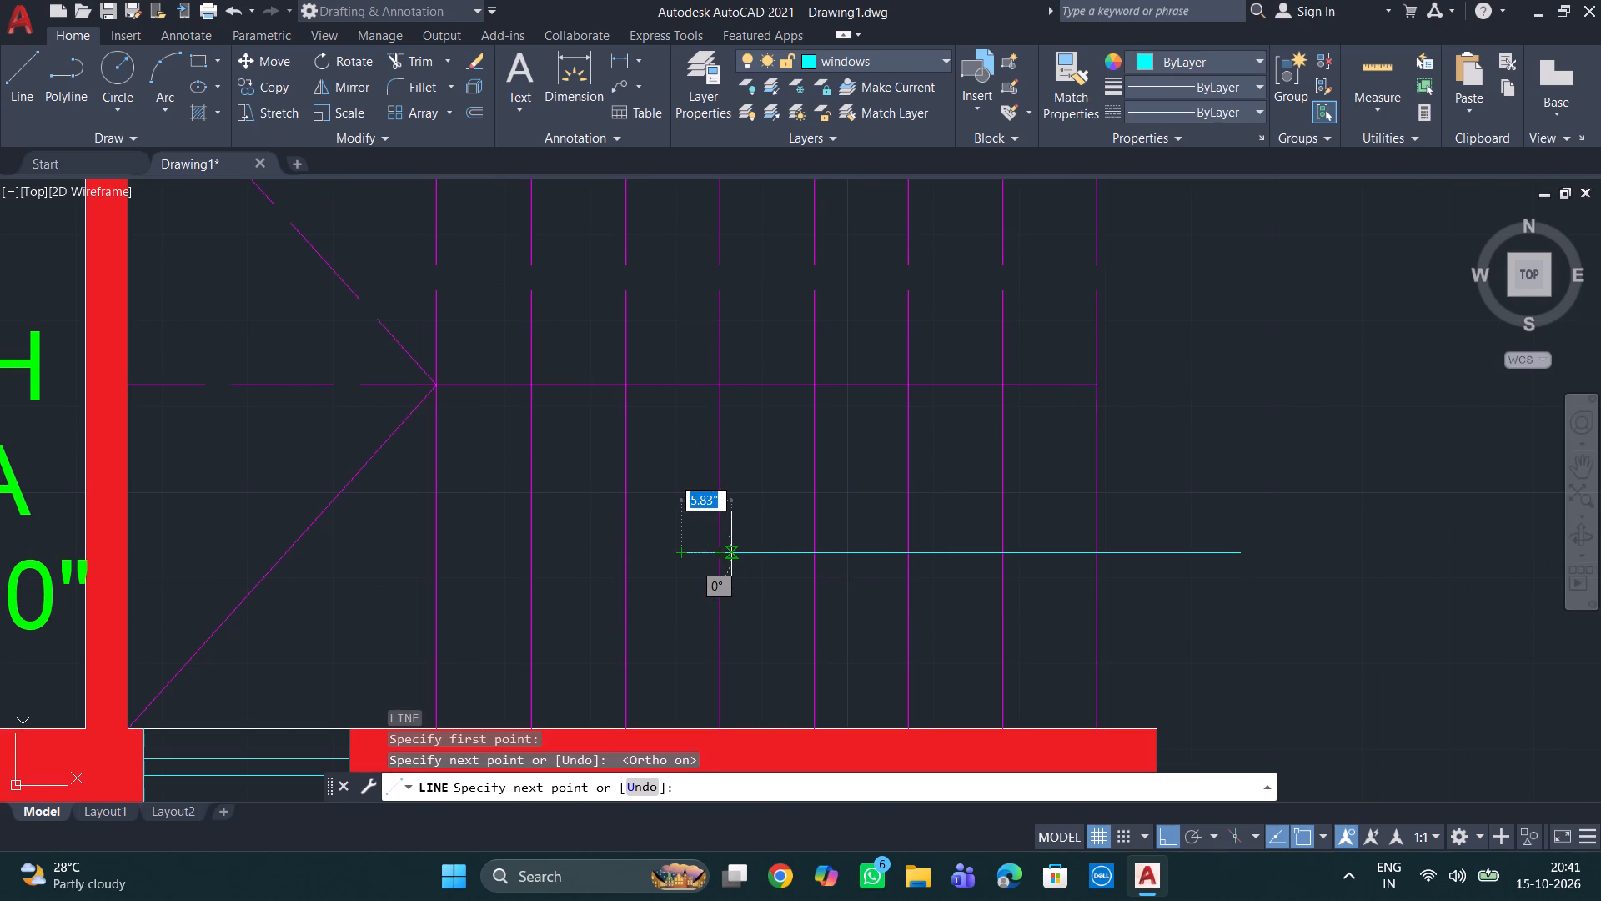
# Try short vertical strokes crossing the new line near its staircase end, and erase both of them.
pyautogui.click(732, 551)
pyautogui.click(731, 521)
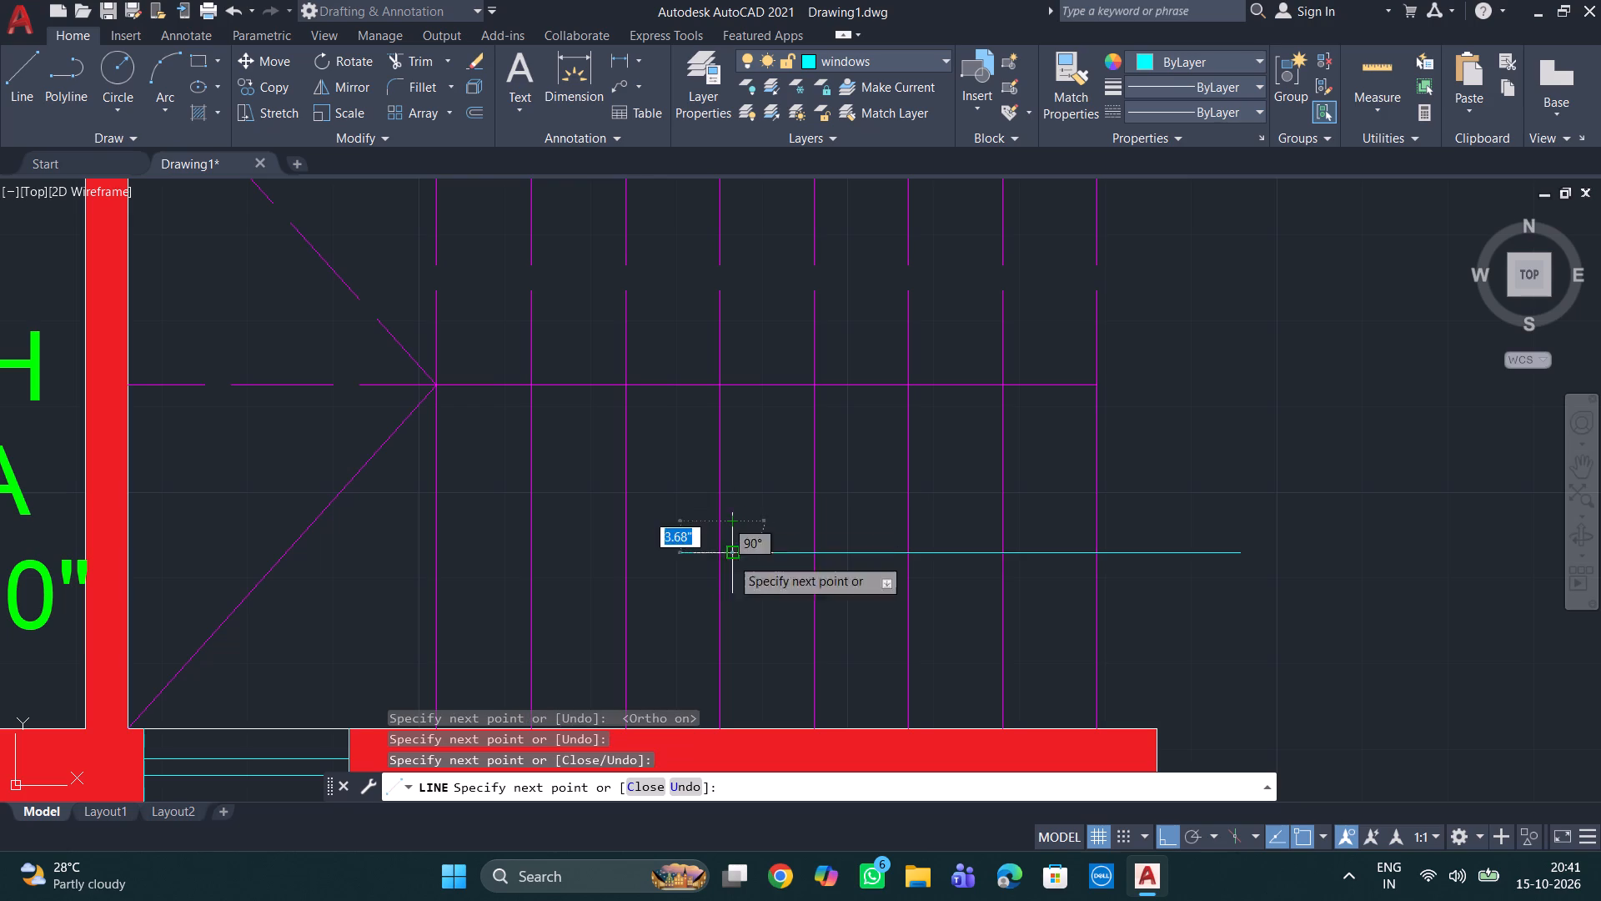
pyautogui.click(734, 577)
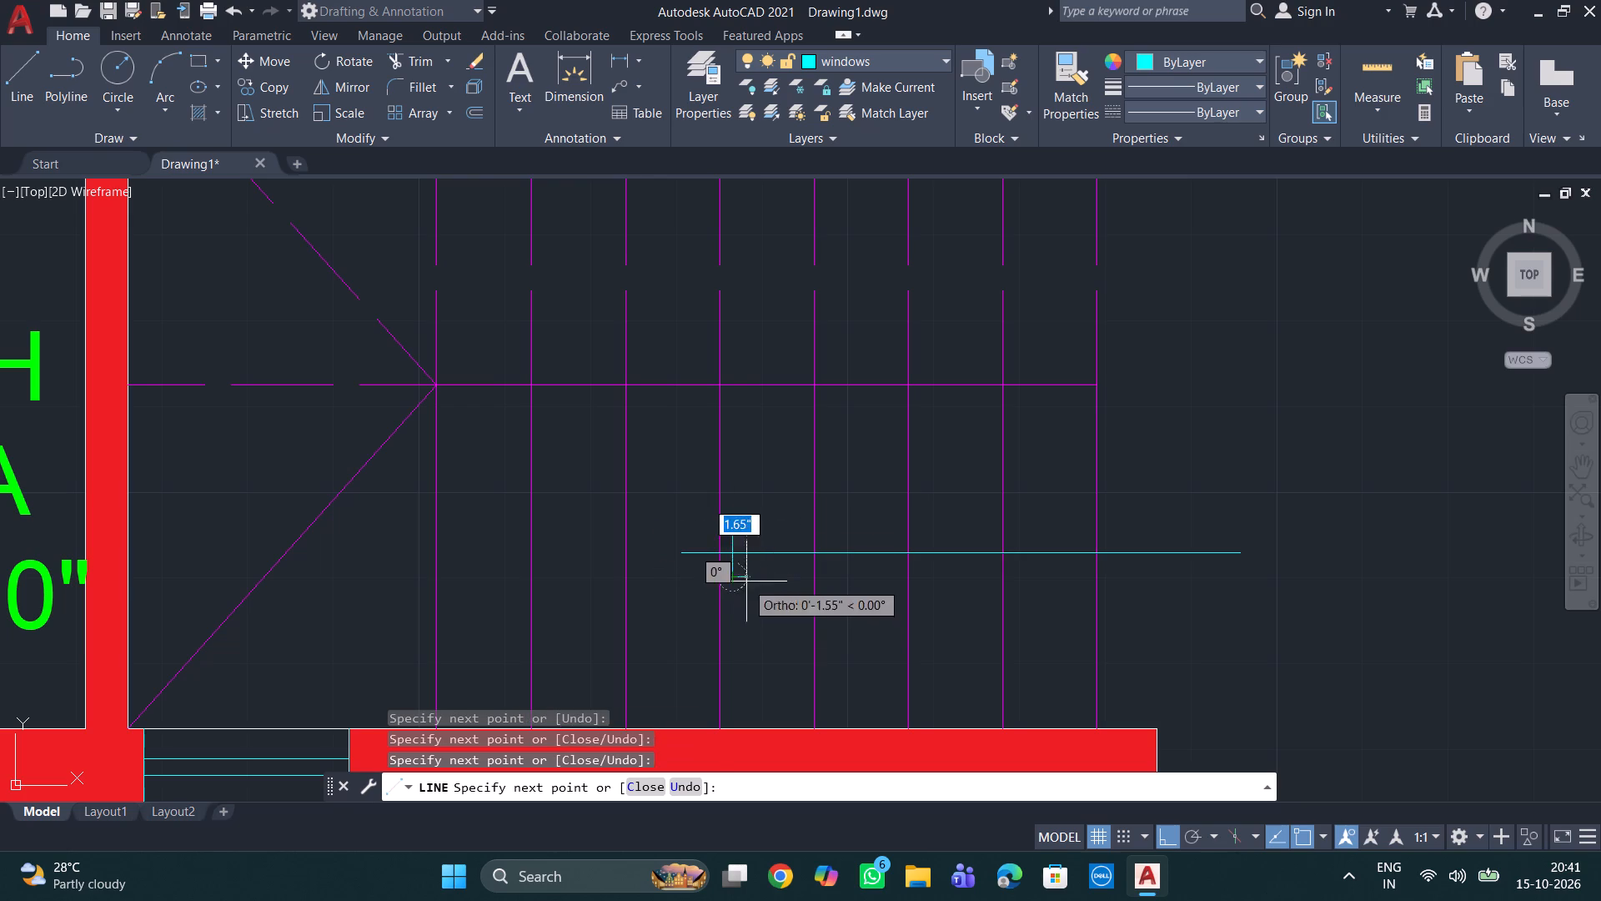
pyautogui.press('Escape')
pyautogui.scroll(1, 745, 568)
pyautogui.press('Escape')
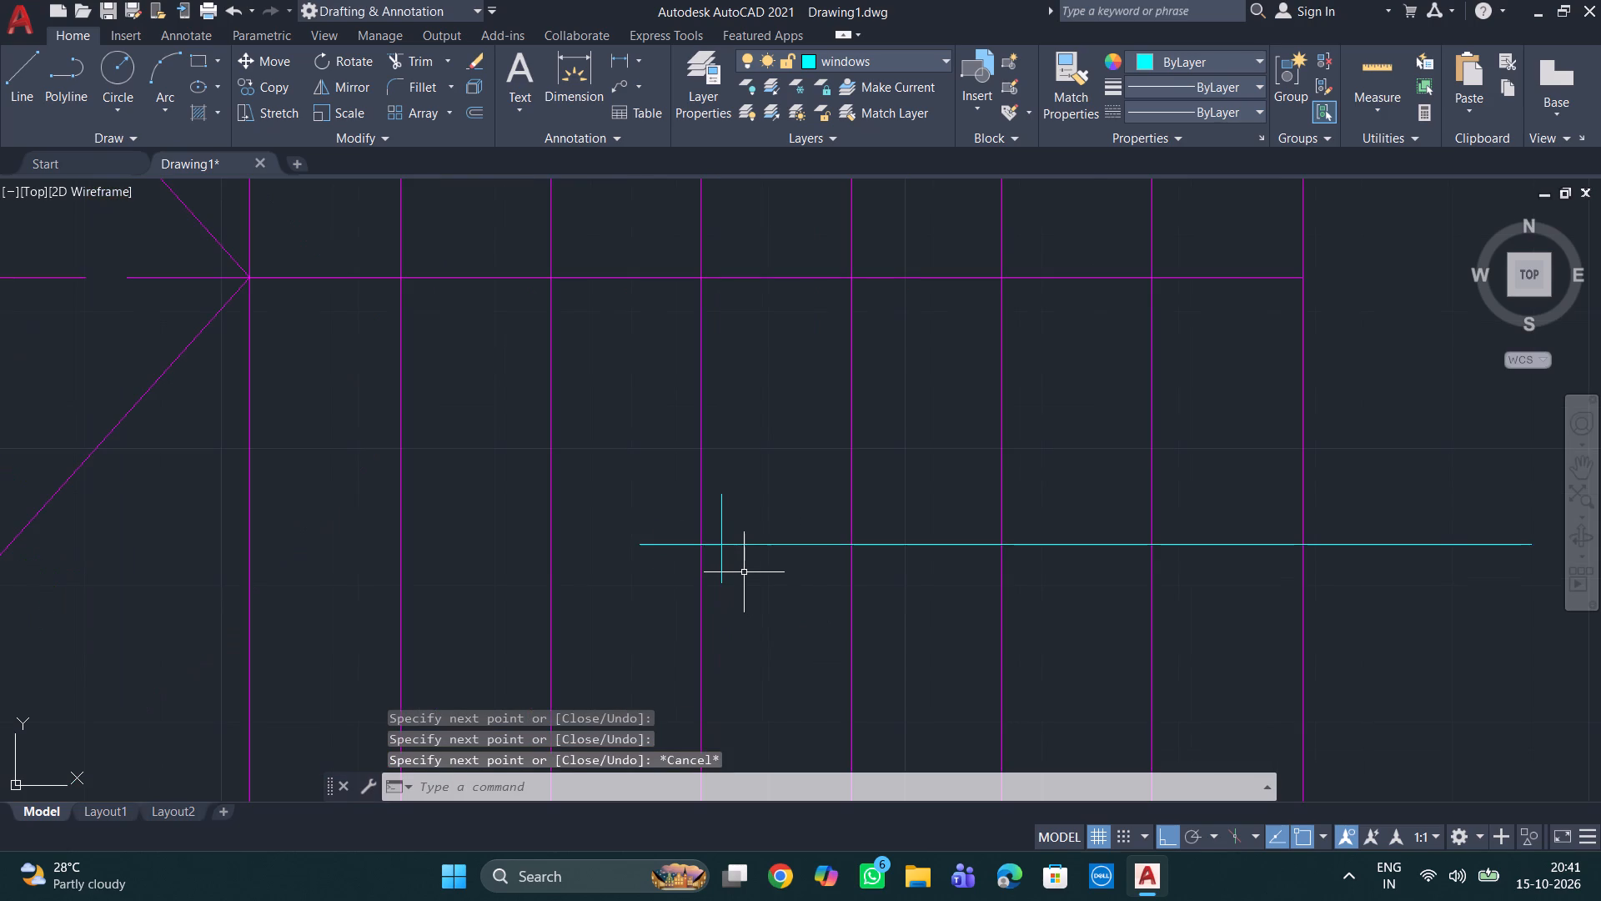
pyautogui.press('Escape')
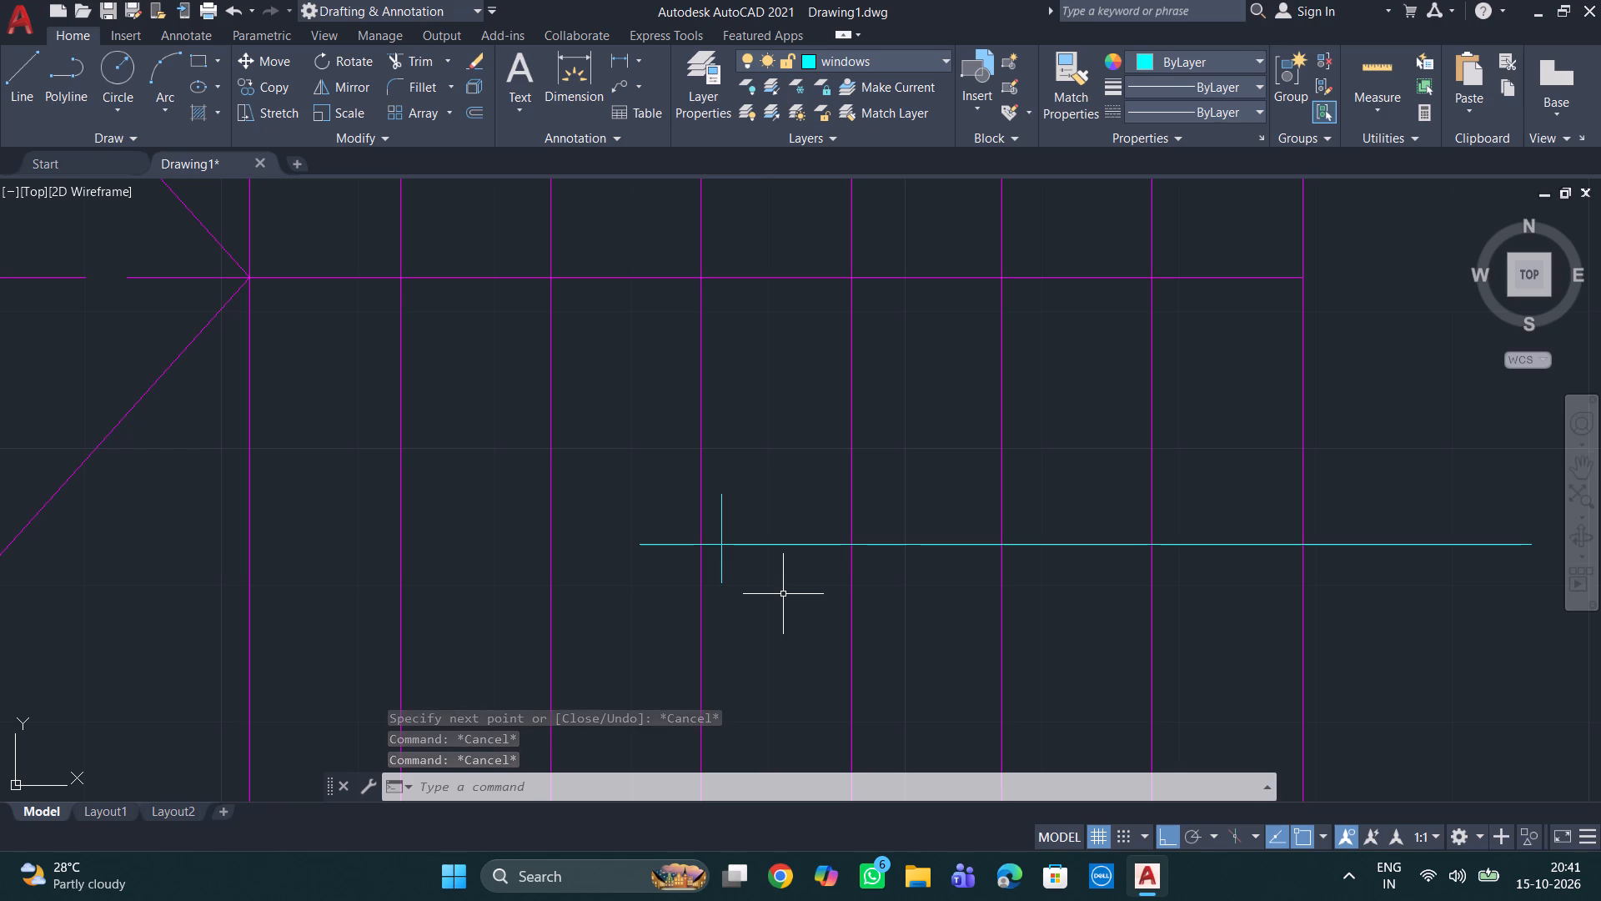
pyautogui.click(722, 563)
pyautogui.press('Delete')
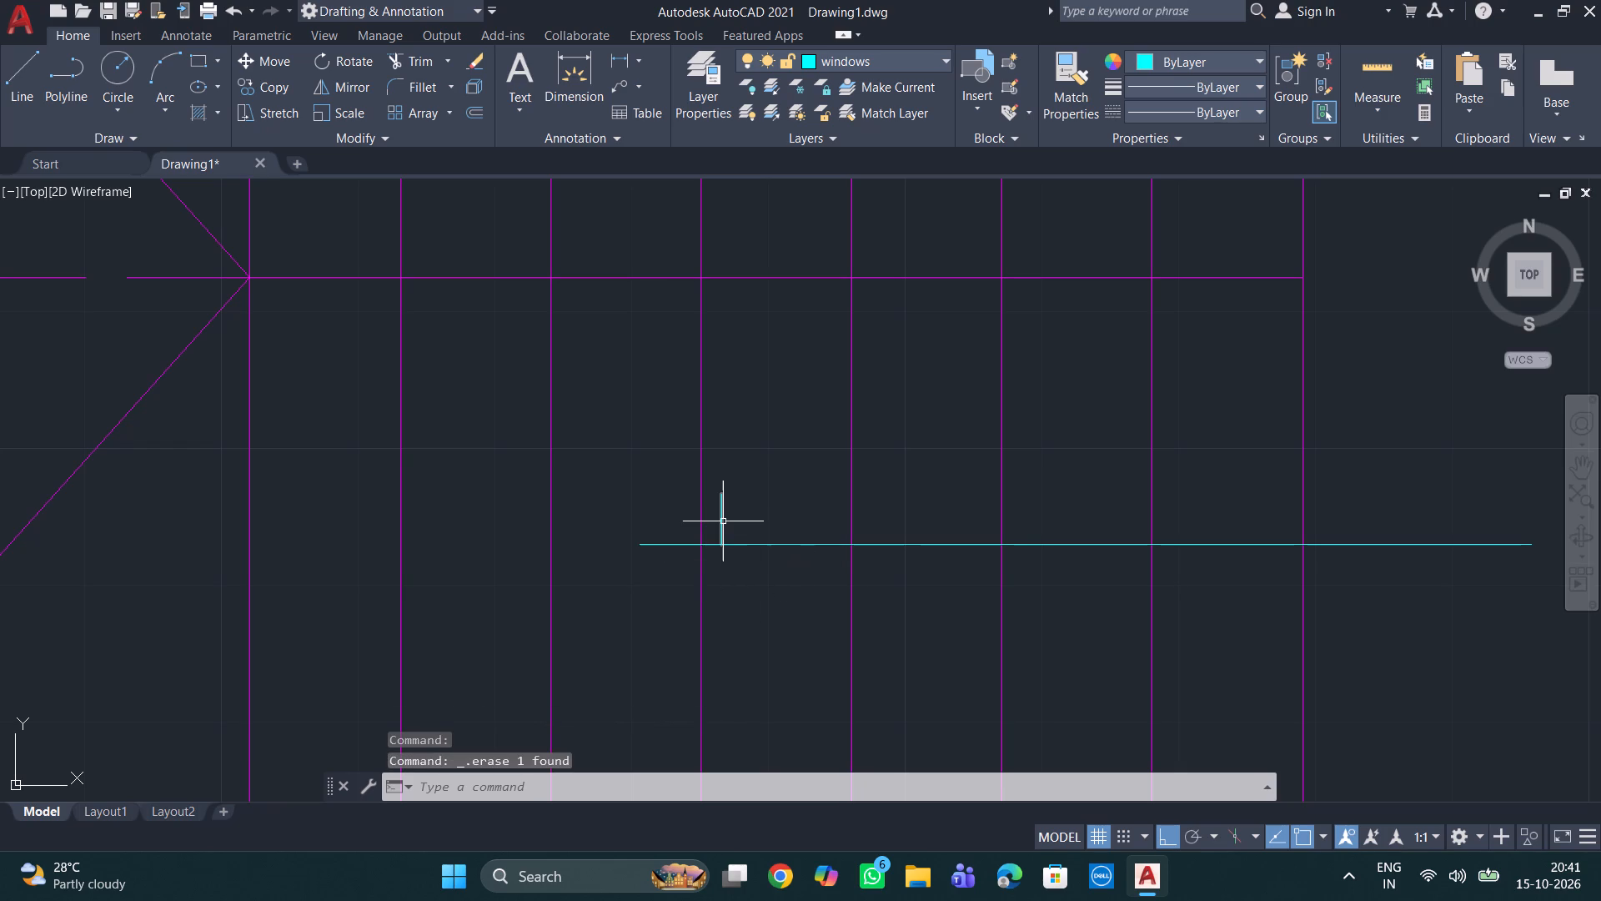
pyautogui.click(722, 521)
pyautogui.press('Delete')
# Draw a triangular arrowhead with its tip at the line's staircase end and a vertical side about 11.3" high.
pyautogui.press('l')
pyautogui.press('Return')
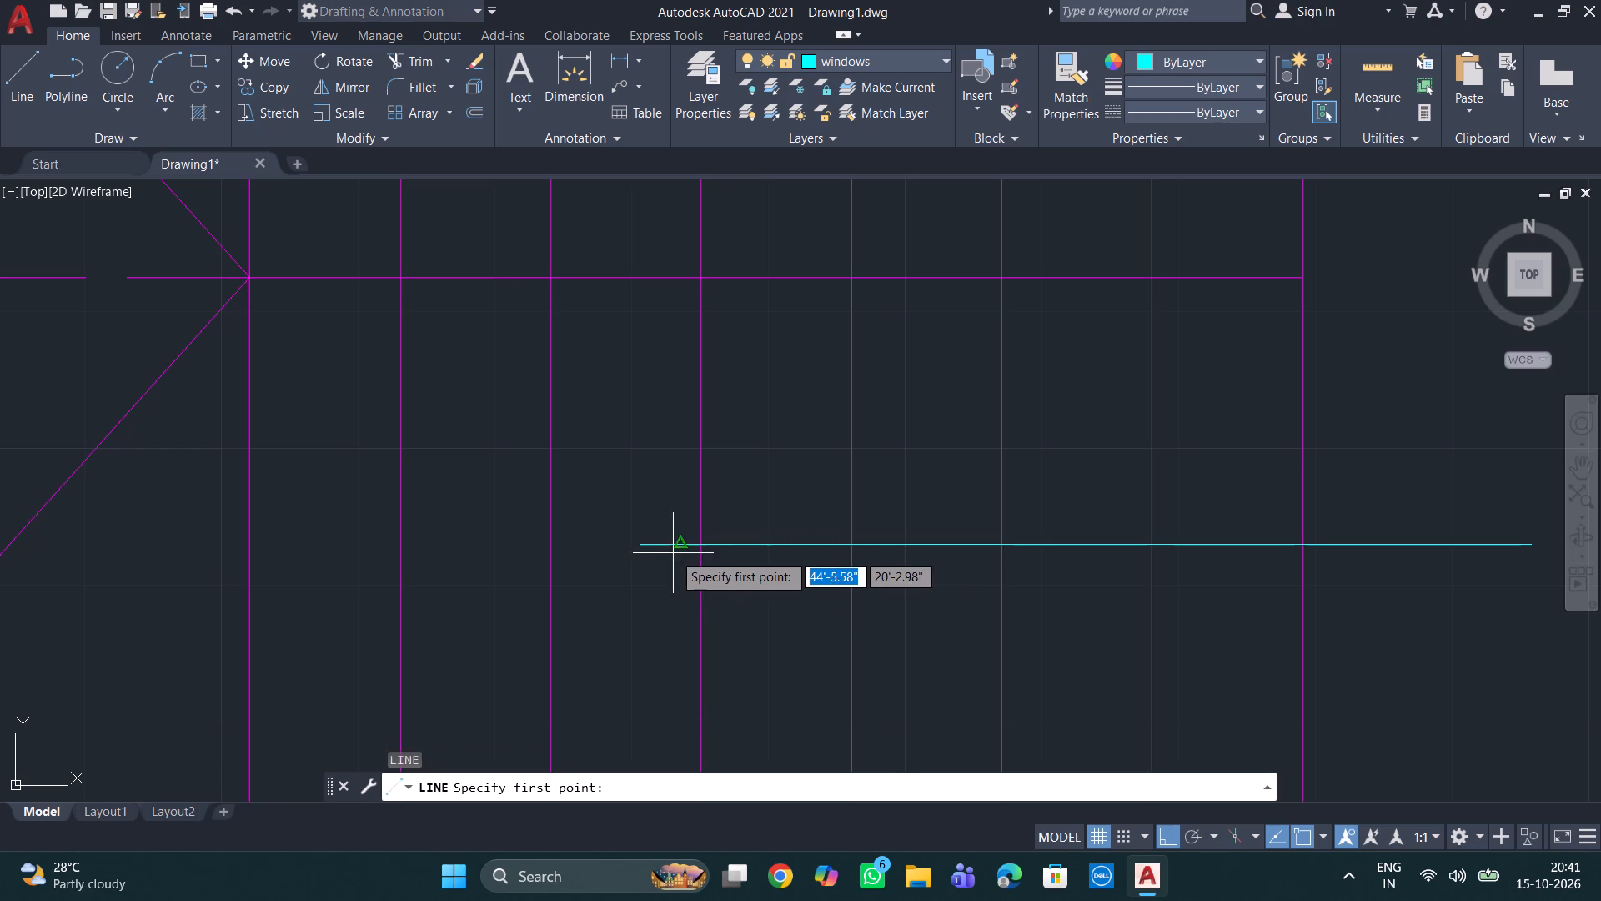
pyautogui.click(641, 545)
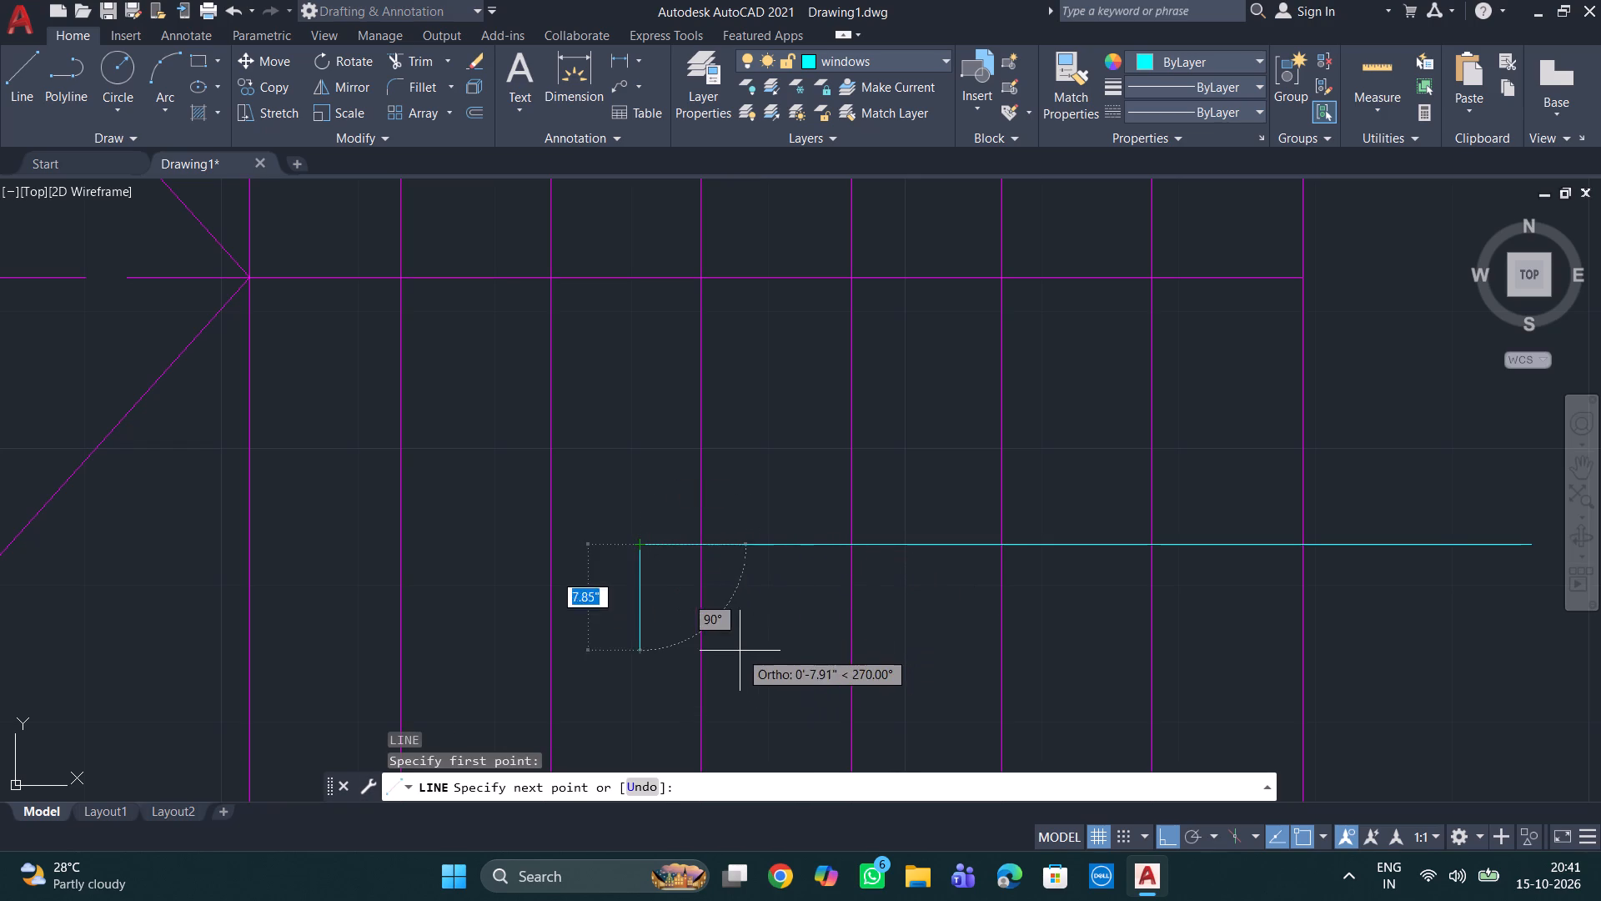
pyautogui.press('F8')
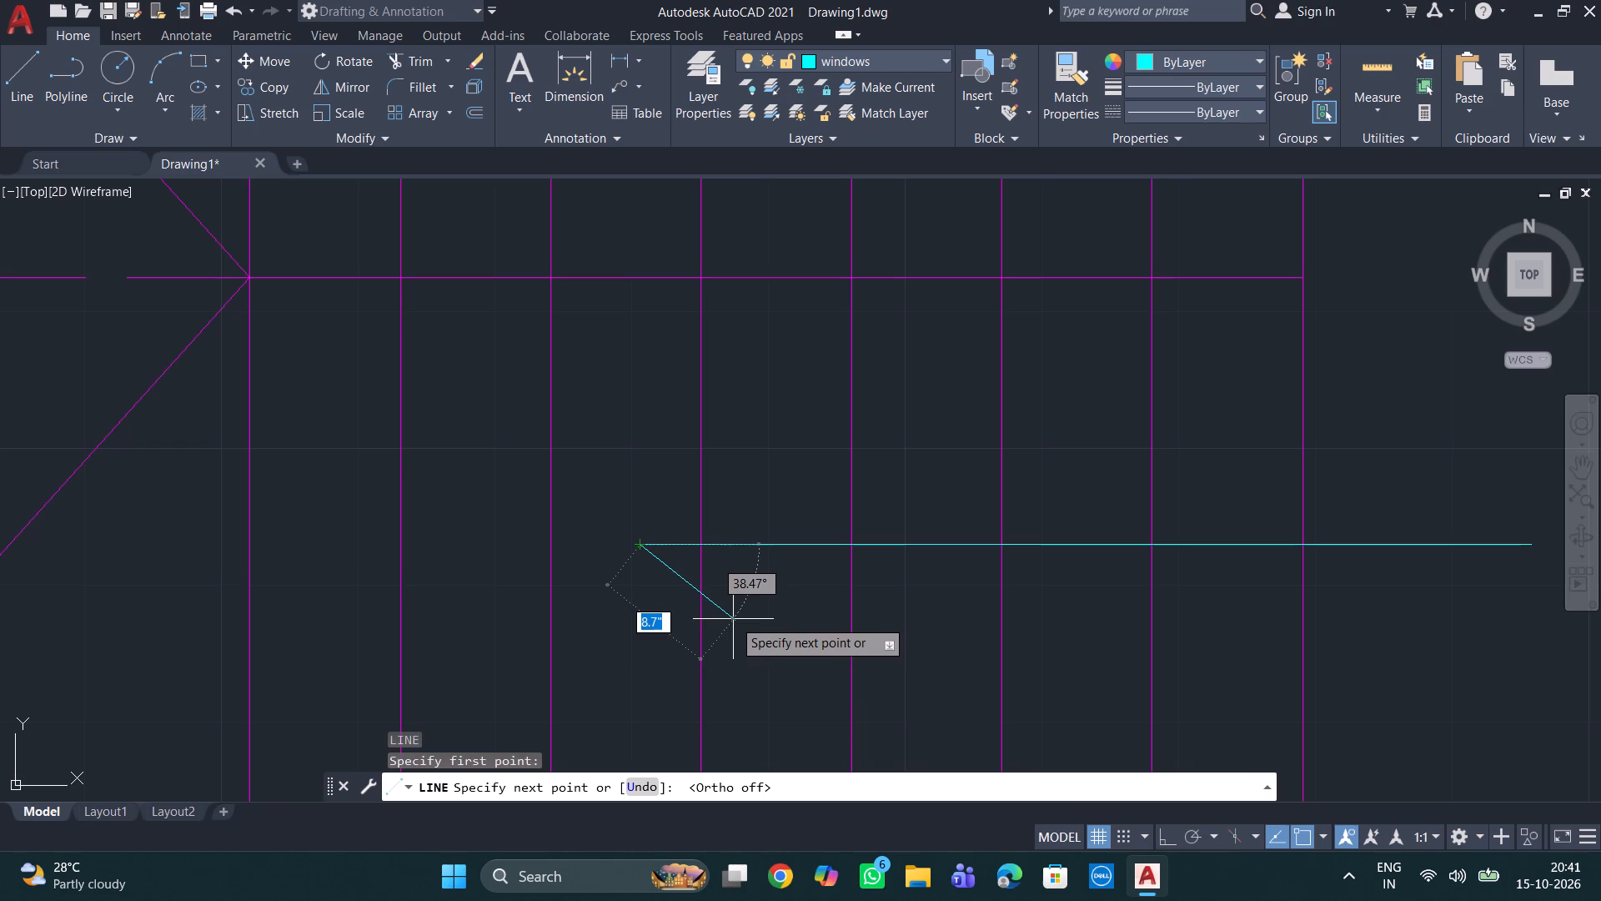
pyautogui.click(757, 626)
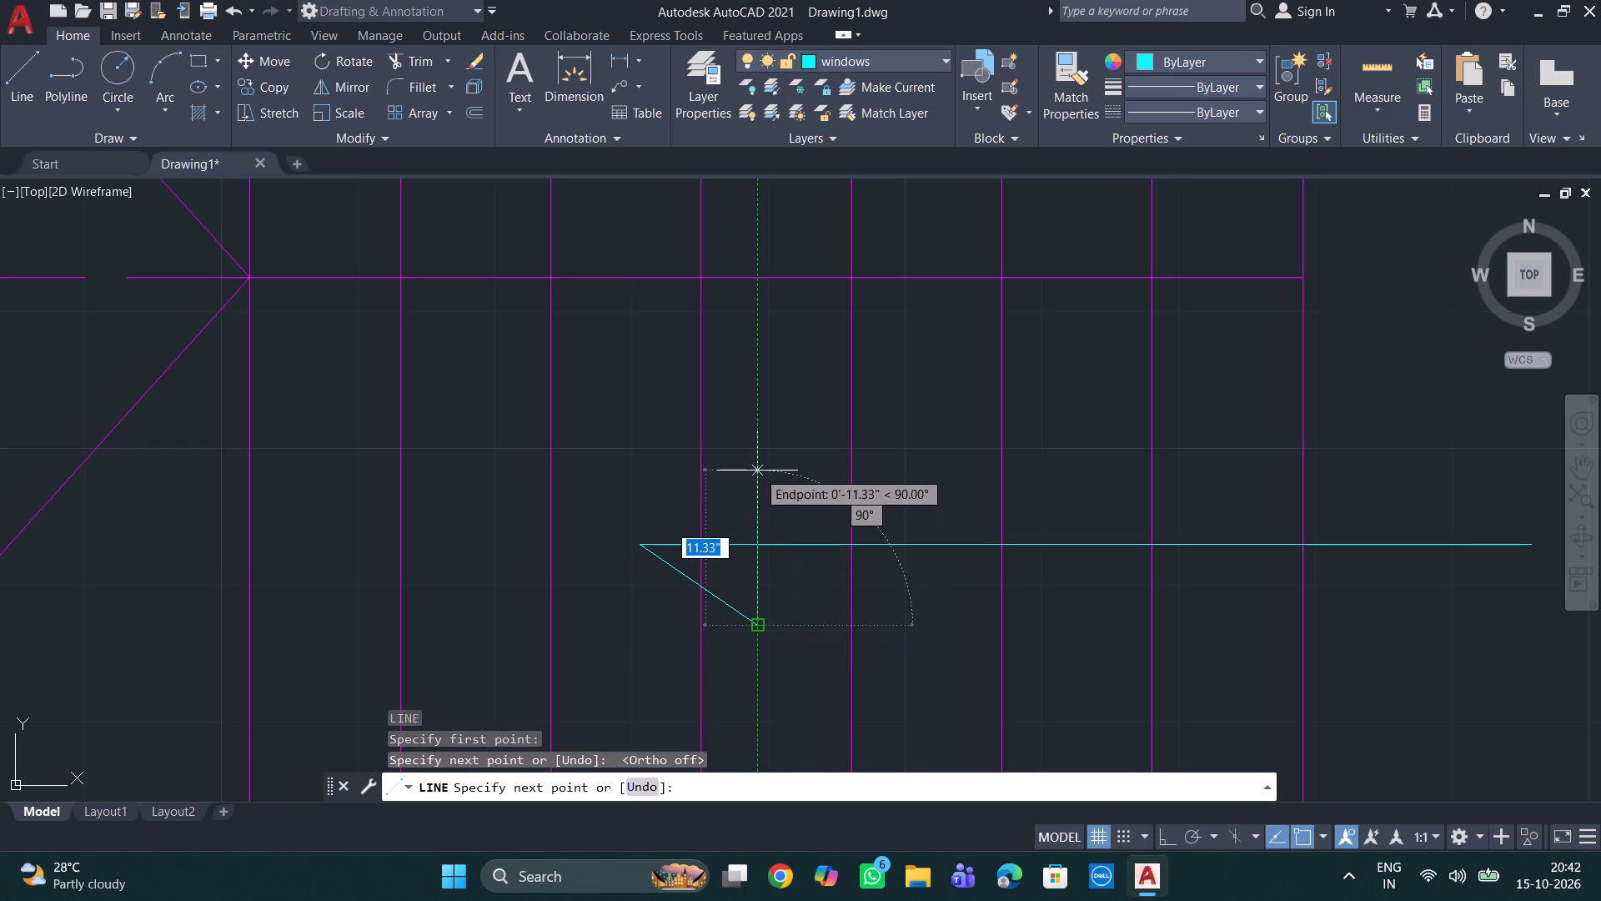
pyautogui.click(757, 471)
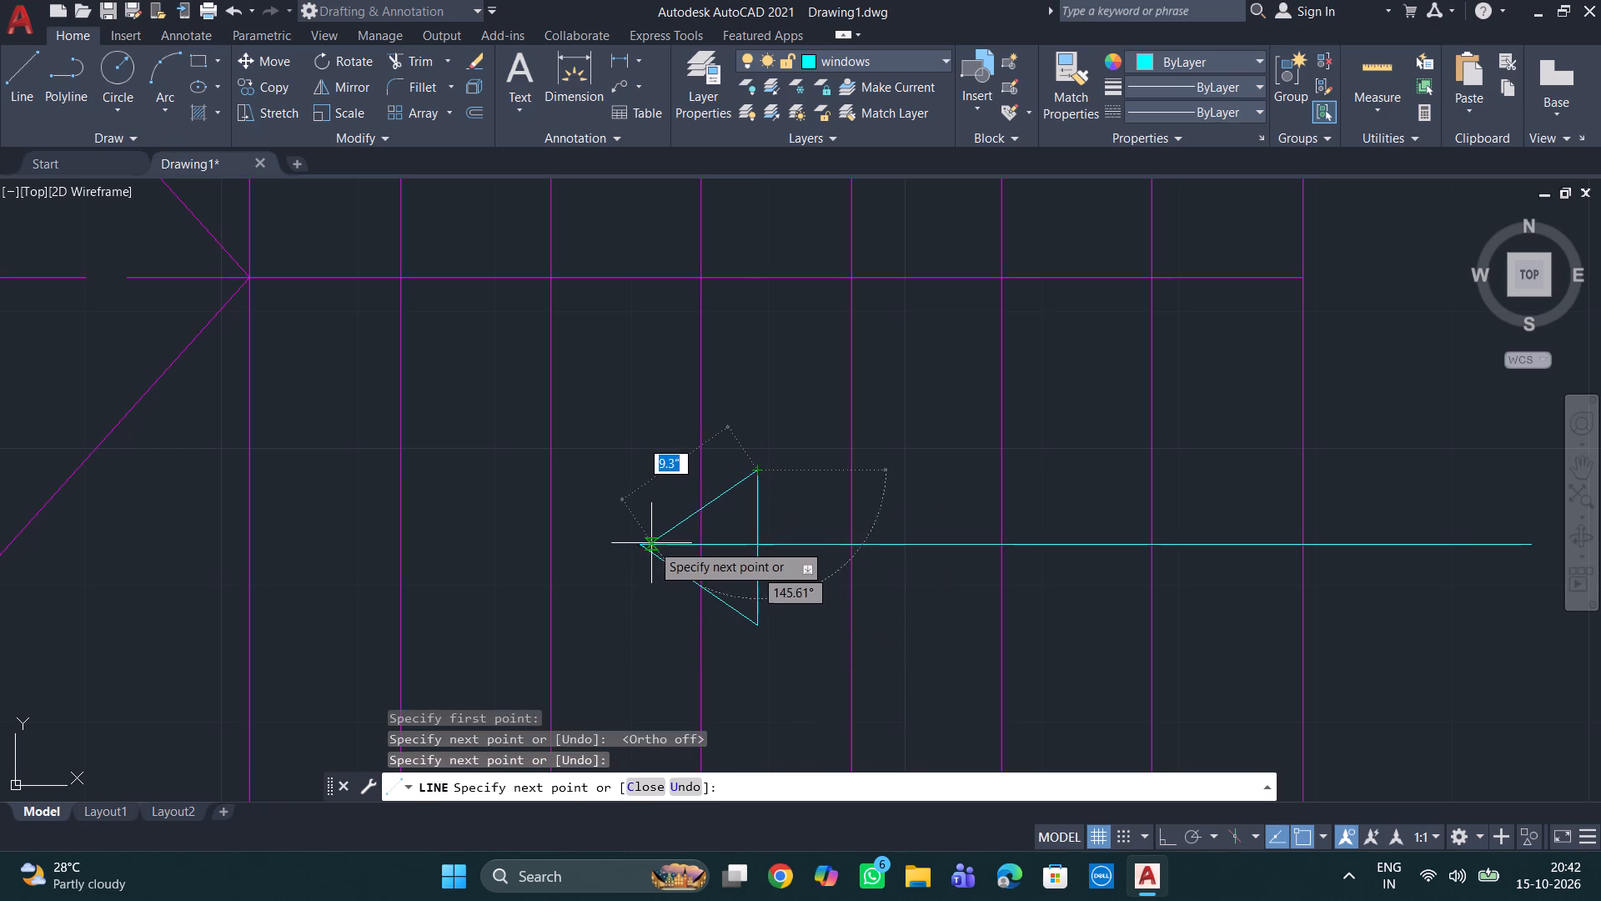
pyautogui.click(645, 546)
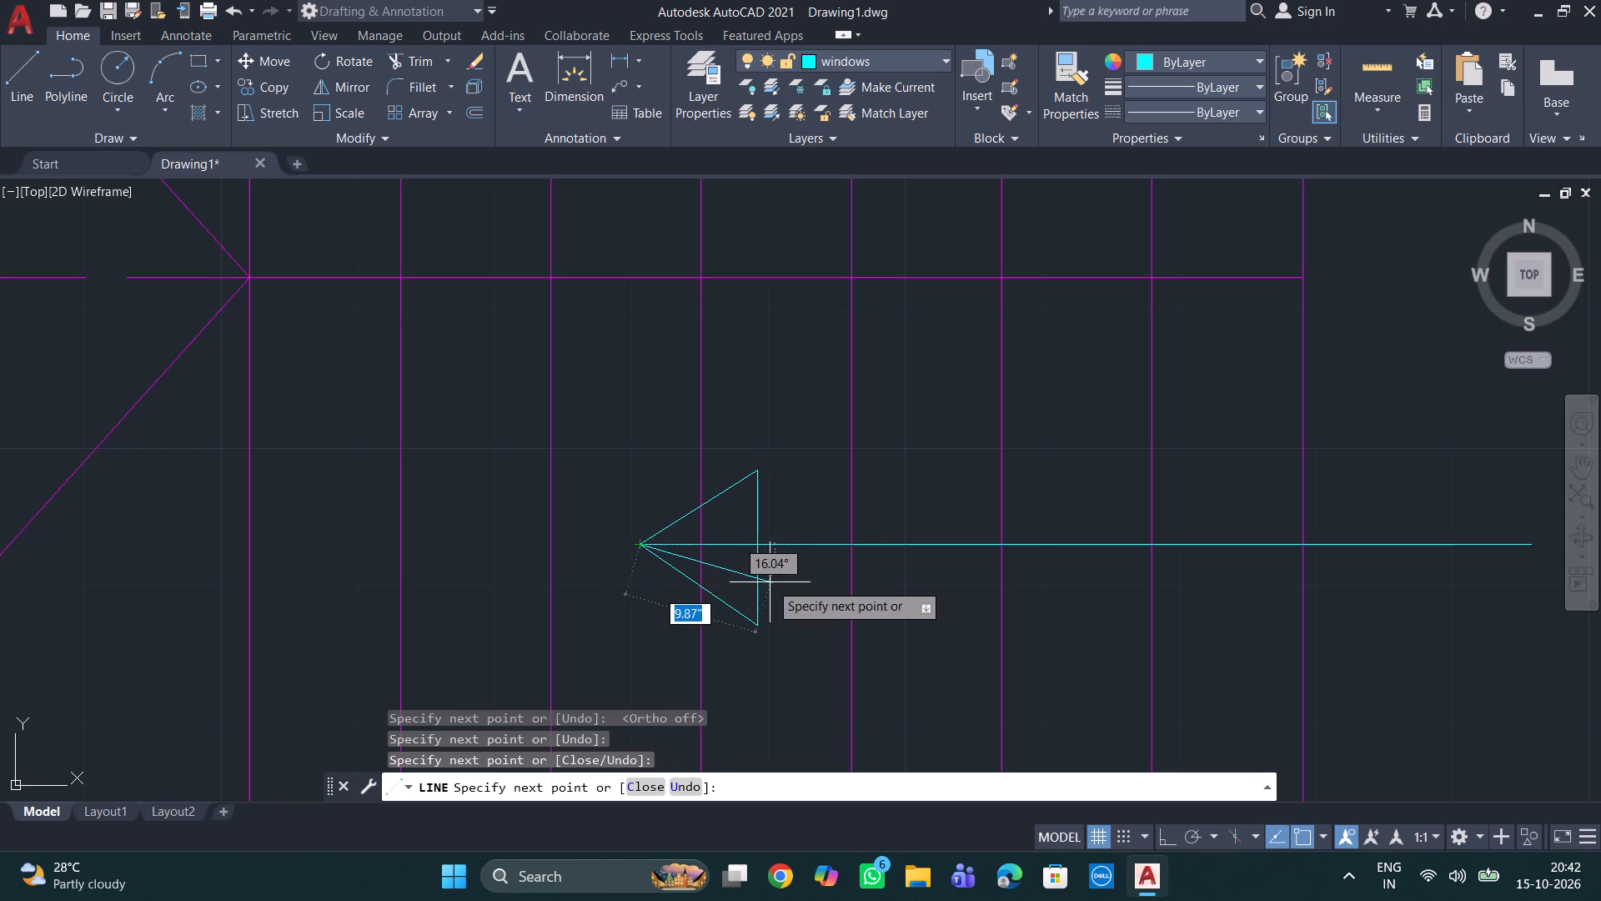
pyautogui.press('Escape')
# Delete the vertical side of the triangle to leave an open arrowhead on the stair direction line.
pyautogui.click(756, 526)
pyautogui.press('Delete')
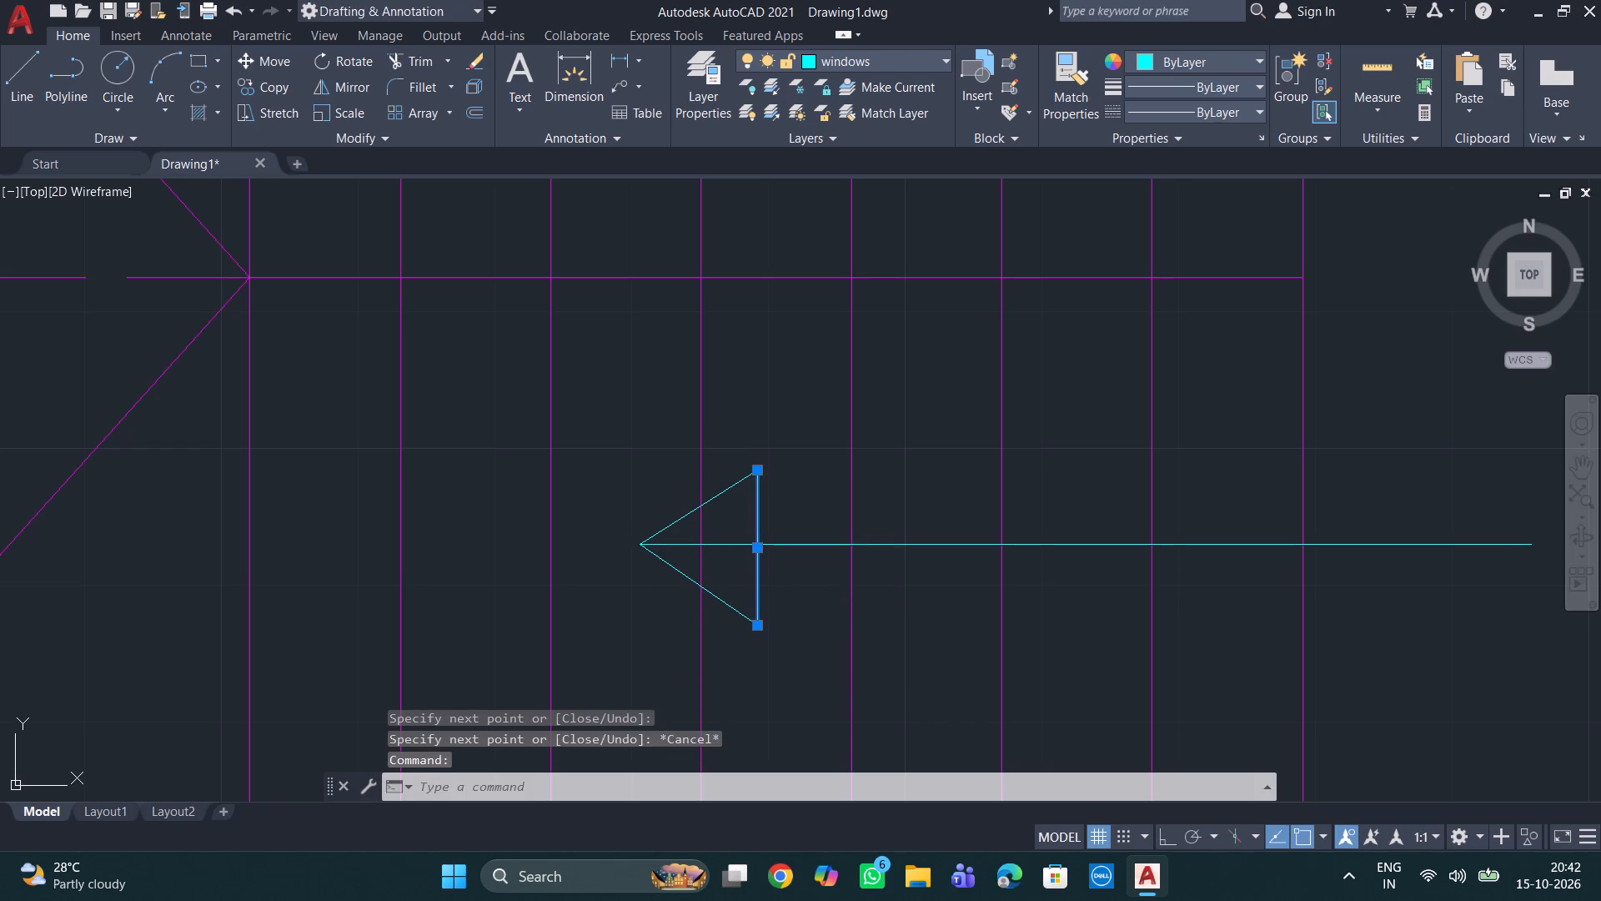
pyautogui.scroll(-1, 827, 537)
pyautogui.scroll(-2, 904, 625)
pyautogui.moveTo(1100, 619); pyautogui.dragTo(1017, 464, button='middle')
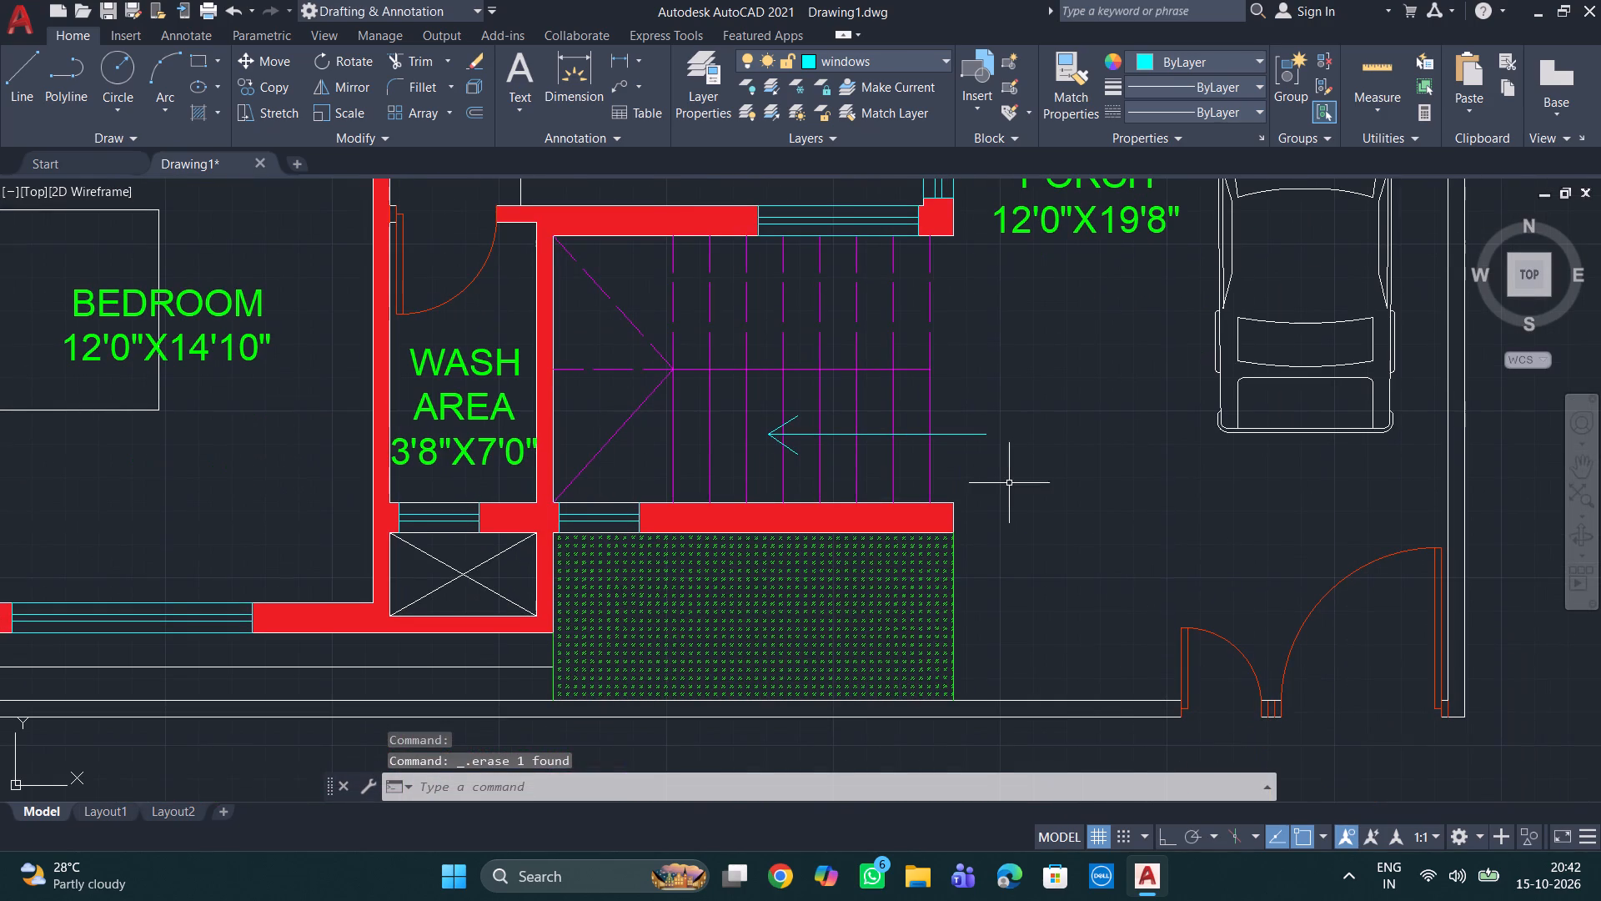
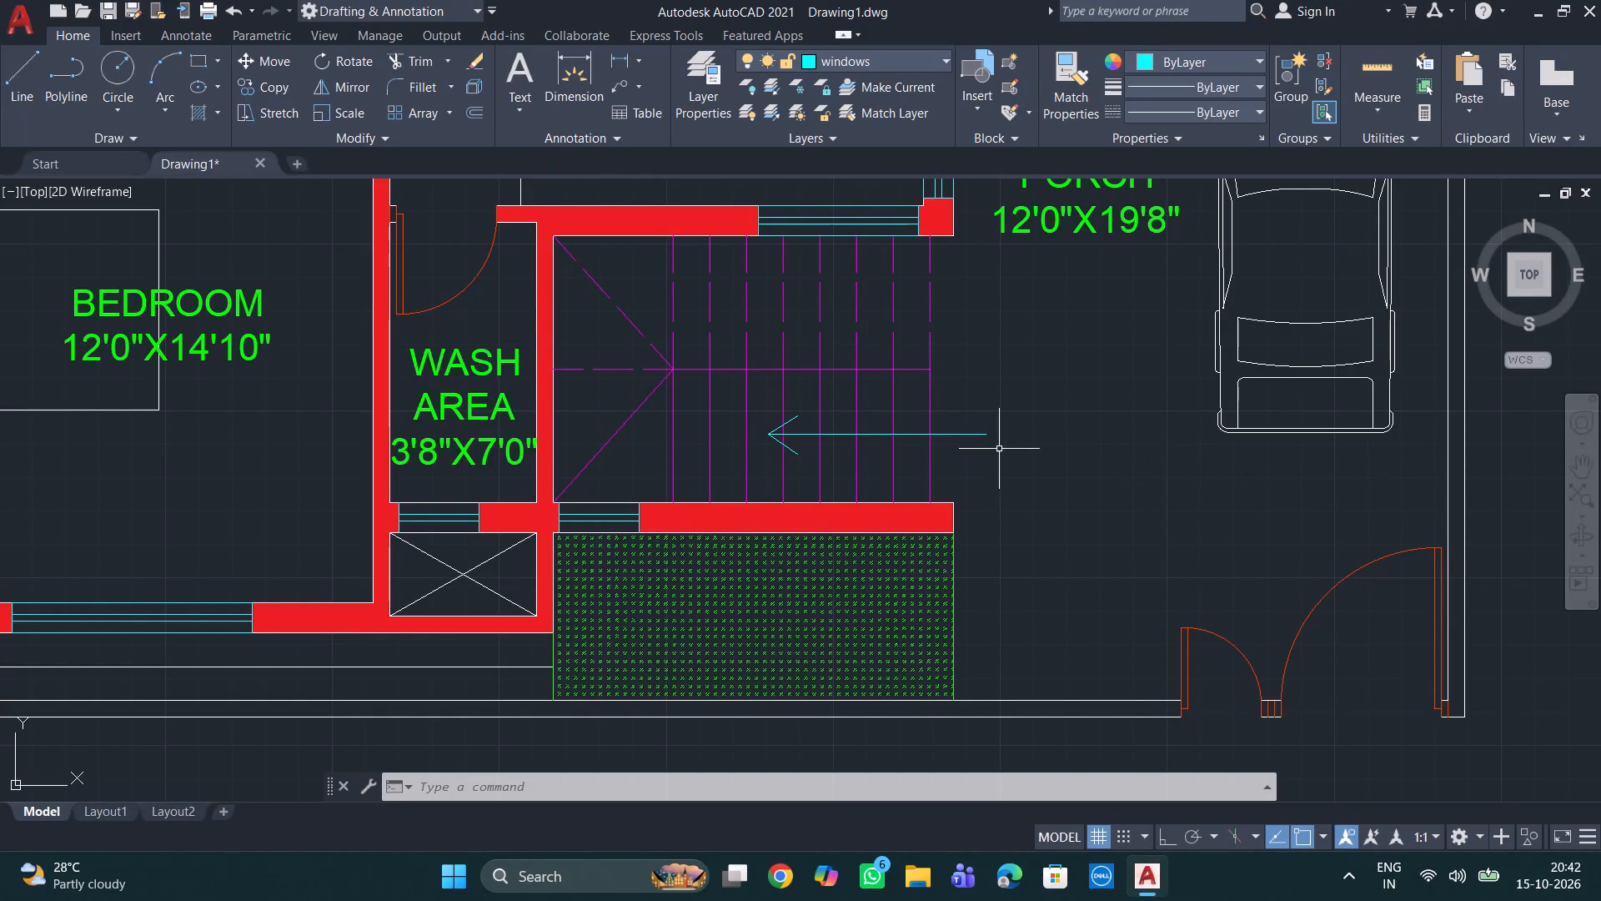
# Examine the whole annotated floor plan, including the porch and the staircase arrow.
pyautogui.scroll(-1, 1011, 463)
pyautogui.moveTo(1087, 548); pyautogui.dragTo(1083, 458, button='middle')
pyautogui.scroll(-2, 1083, 458)
pyautogui.moveTo(1087, 445); pyautogui.dragTo(1093, 624, button='middle')
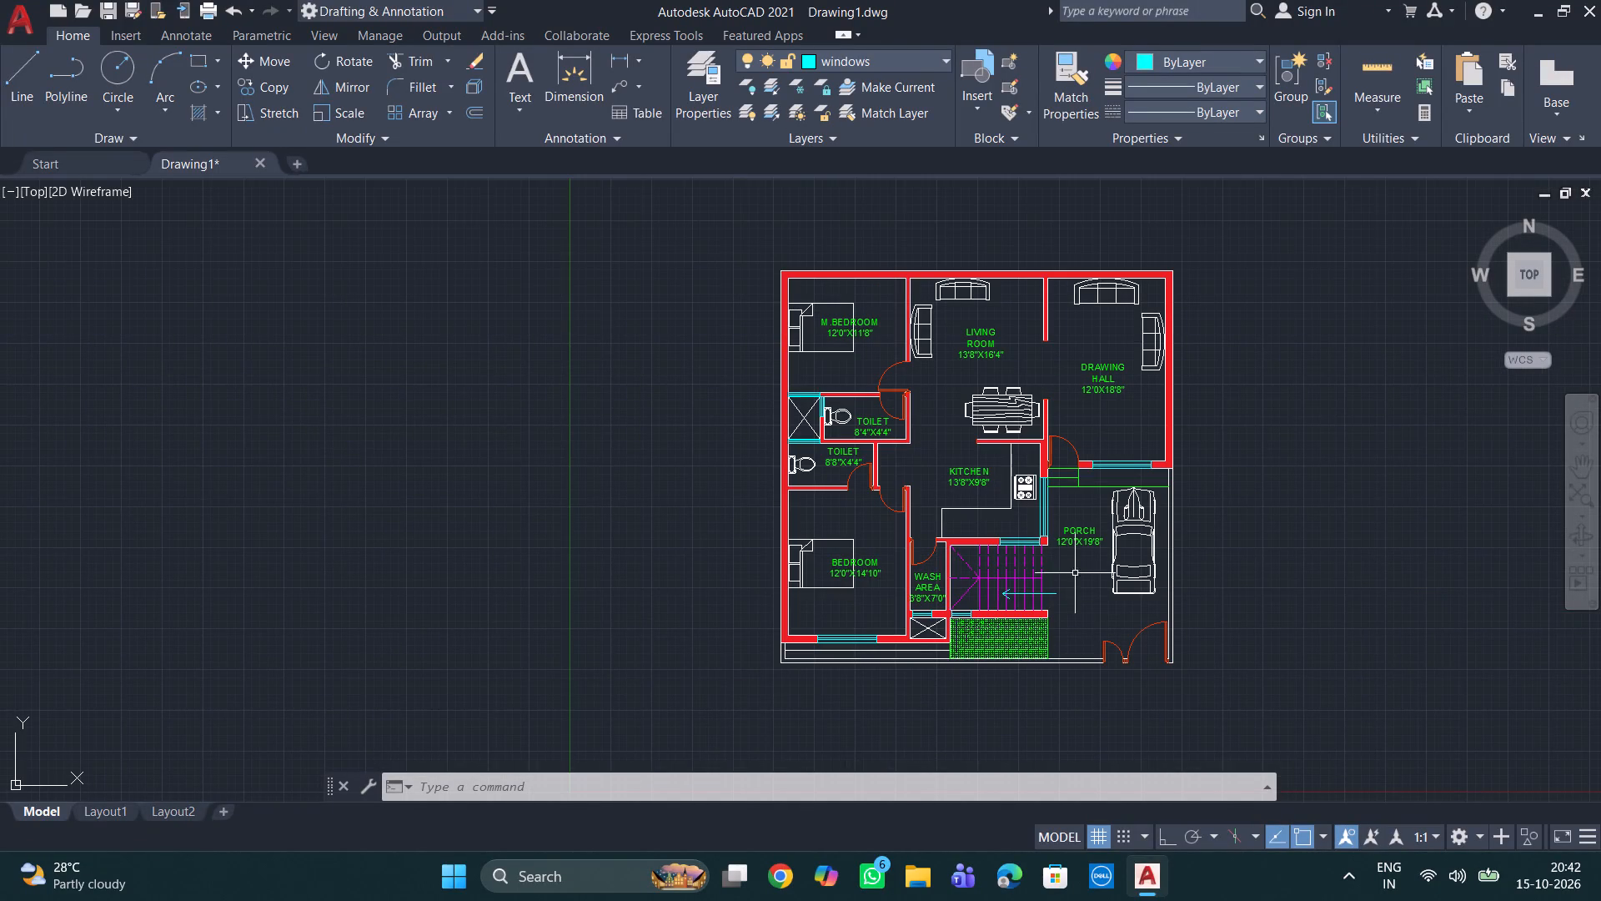
pyautogui.scroll(1, 1075, 566)
pyautogui.moveTo(1075, 566); pyautogui.dragTo(1059, 460, button='middle')
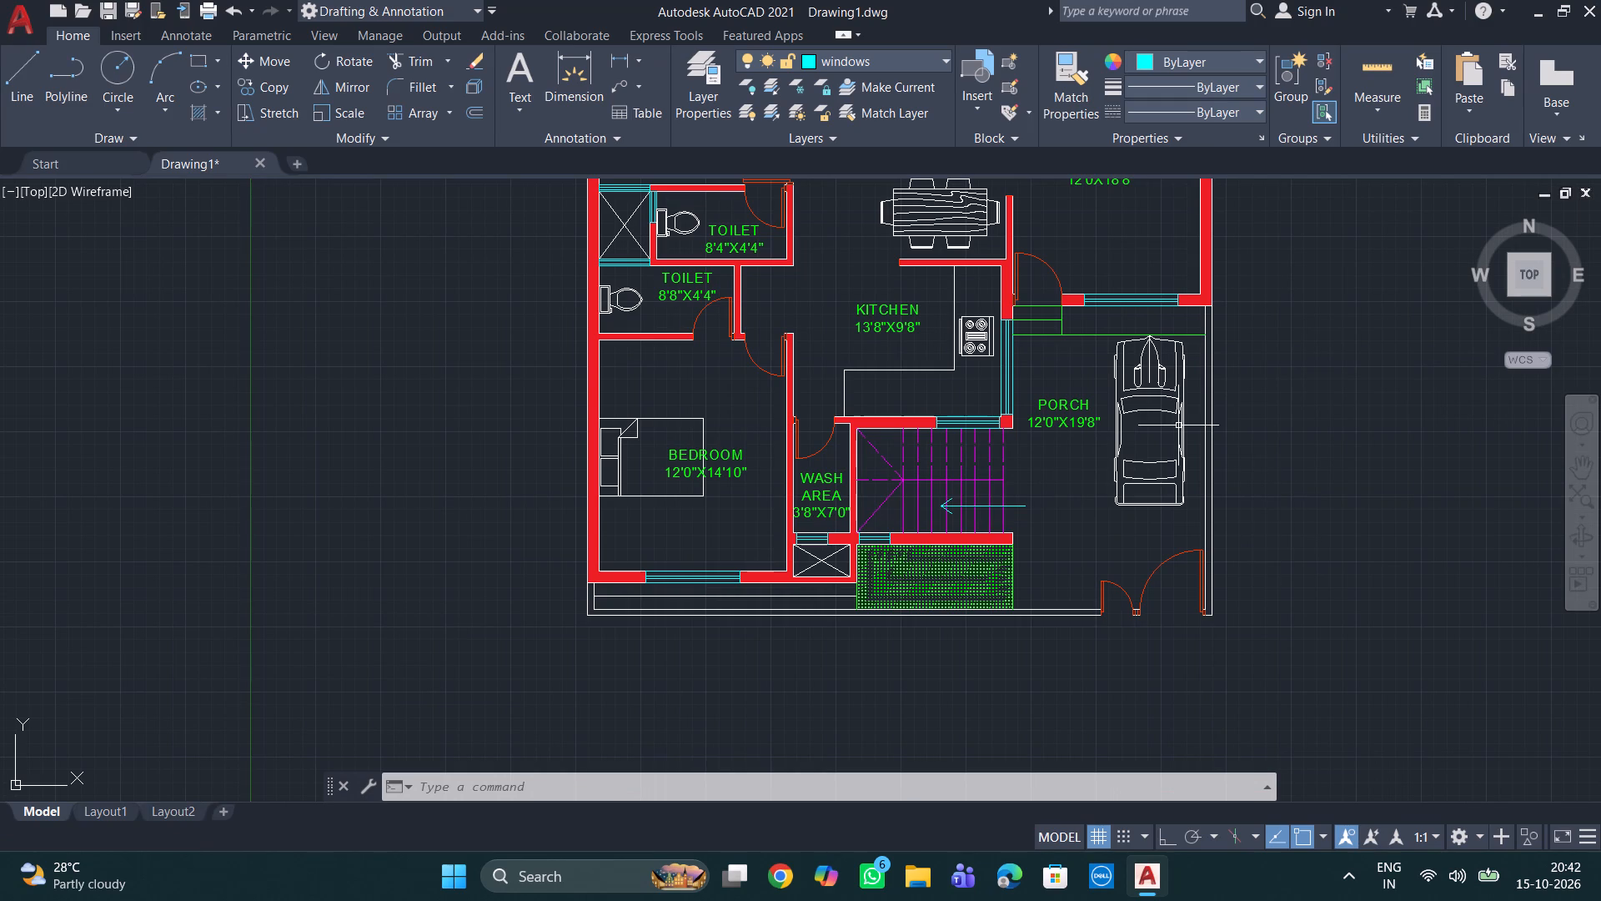
pyautogui.middleClick(1341, 512)
pyautogui.moveTo(1331, 506); pyautogui.dragTo(1318, 511, button='middle')
pyautogui.scroll(-1, 1331, 506)
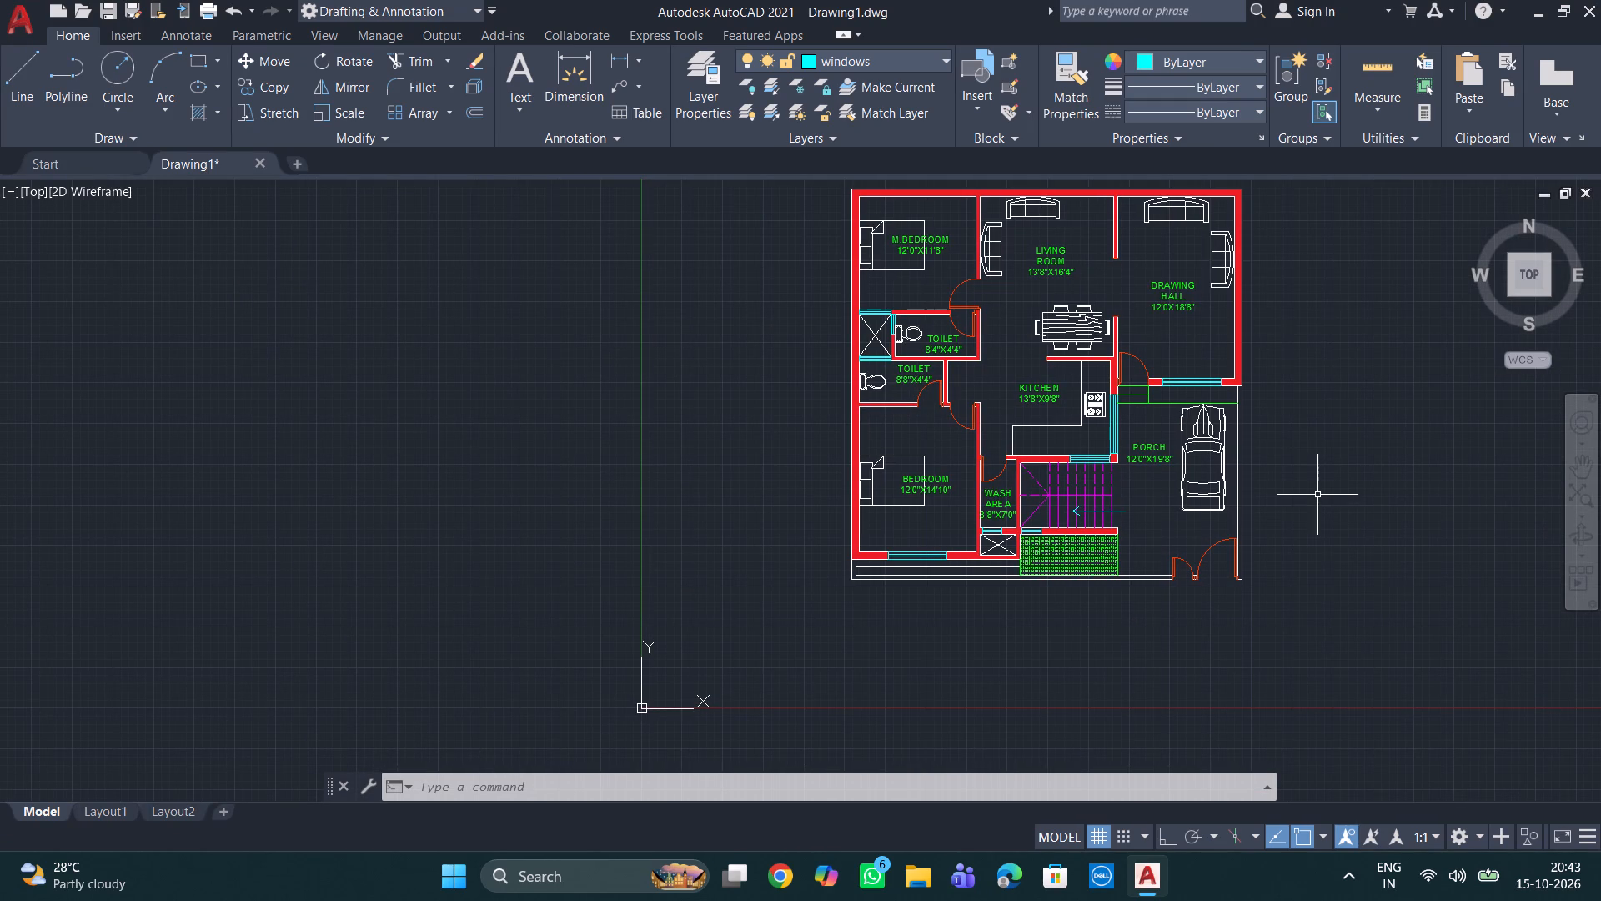
pyautogui.press('Escape')
pyautogui.press('Escape')
pyautogui.press('Escape')
pyautogui.press('Escape')
pyautogui.press('Escape')
# Add a linear dimension for the plan's overall width, placed above the top outer wall.
pyautogui.moveTo(1134, 360); pyautogui.dragTo(1109, 479, button='middle')
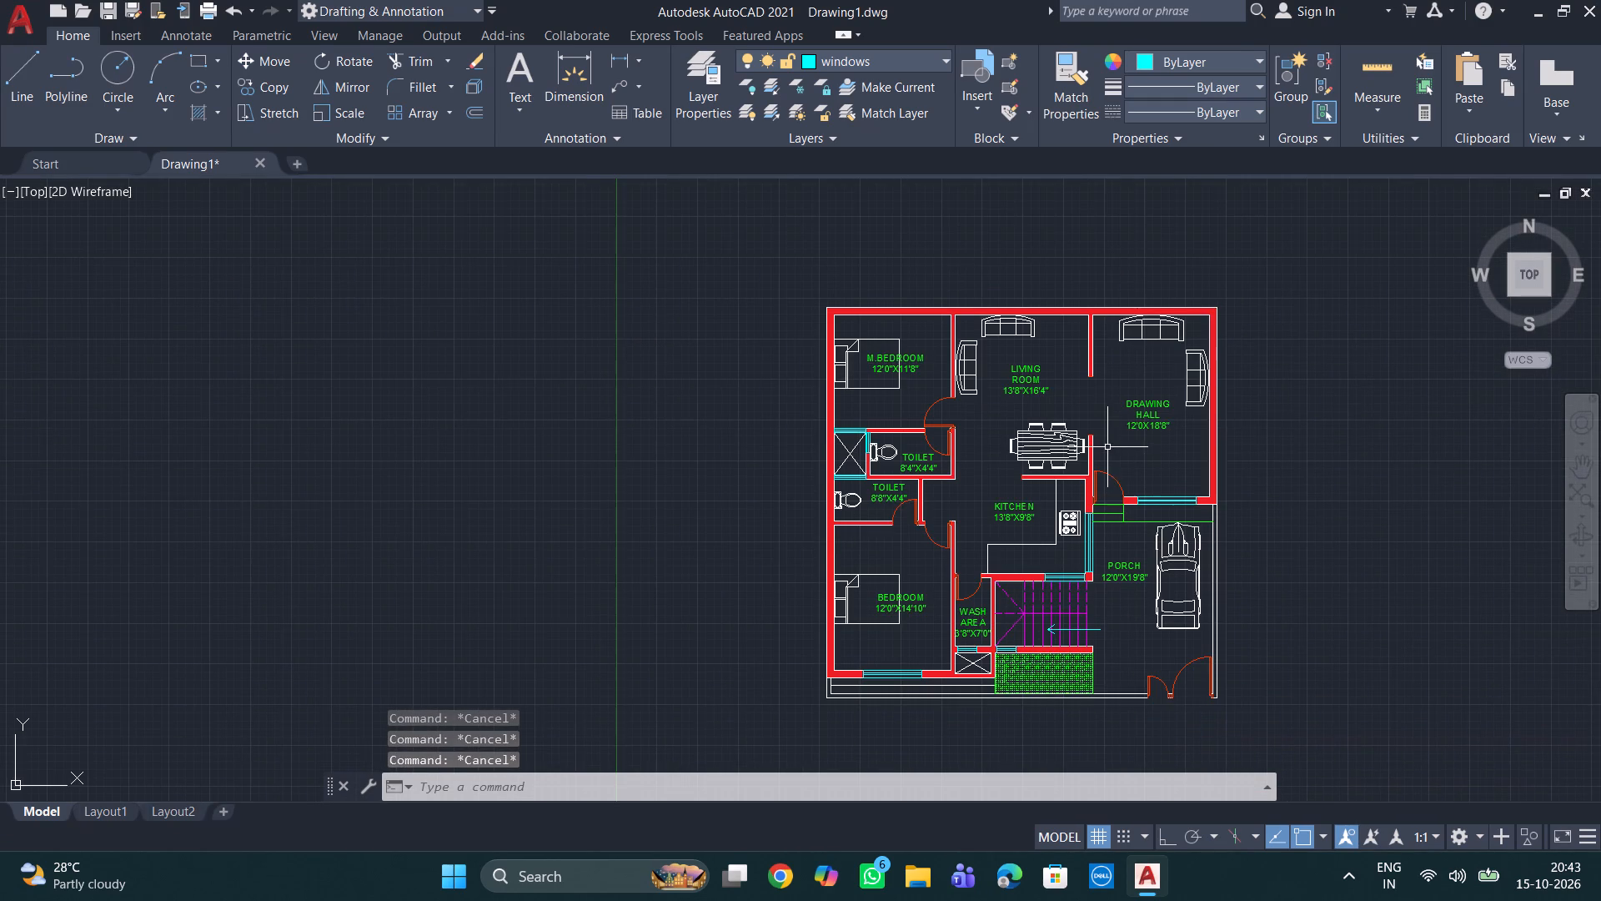
pyautogui.moveTo(1107, 447); pyautogui.dragTo(1063, 412, button='middle')
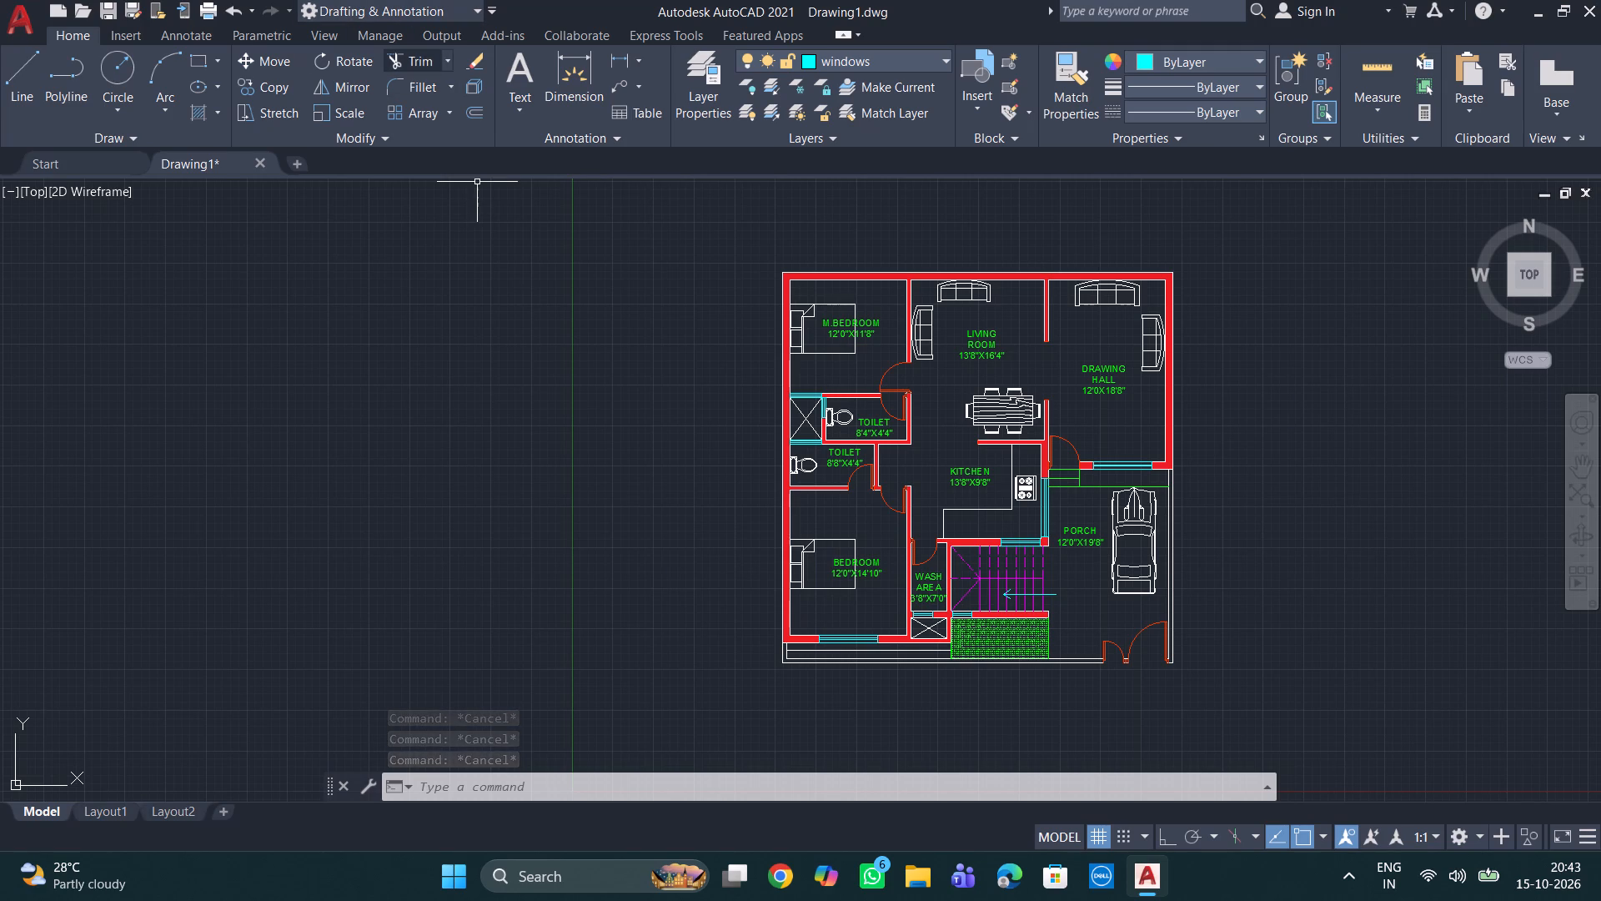
pyautogui.click(635, 60)
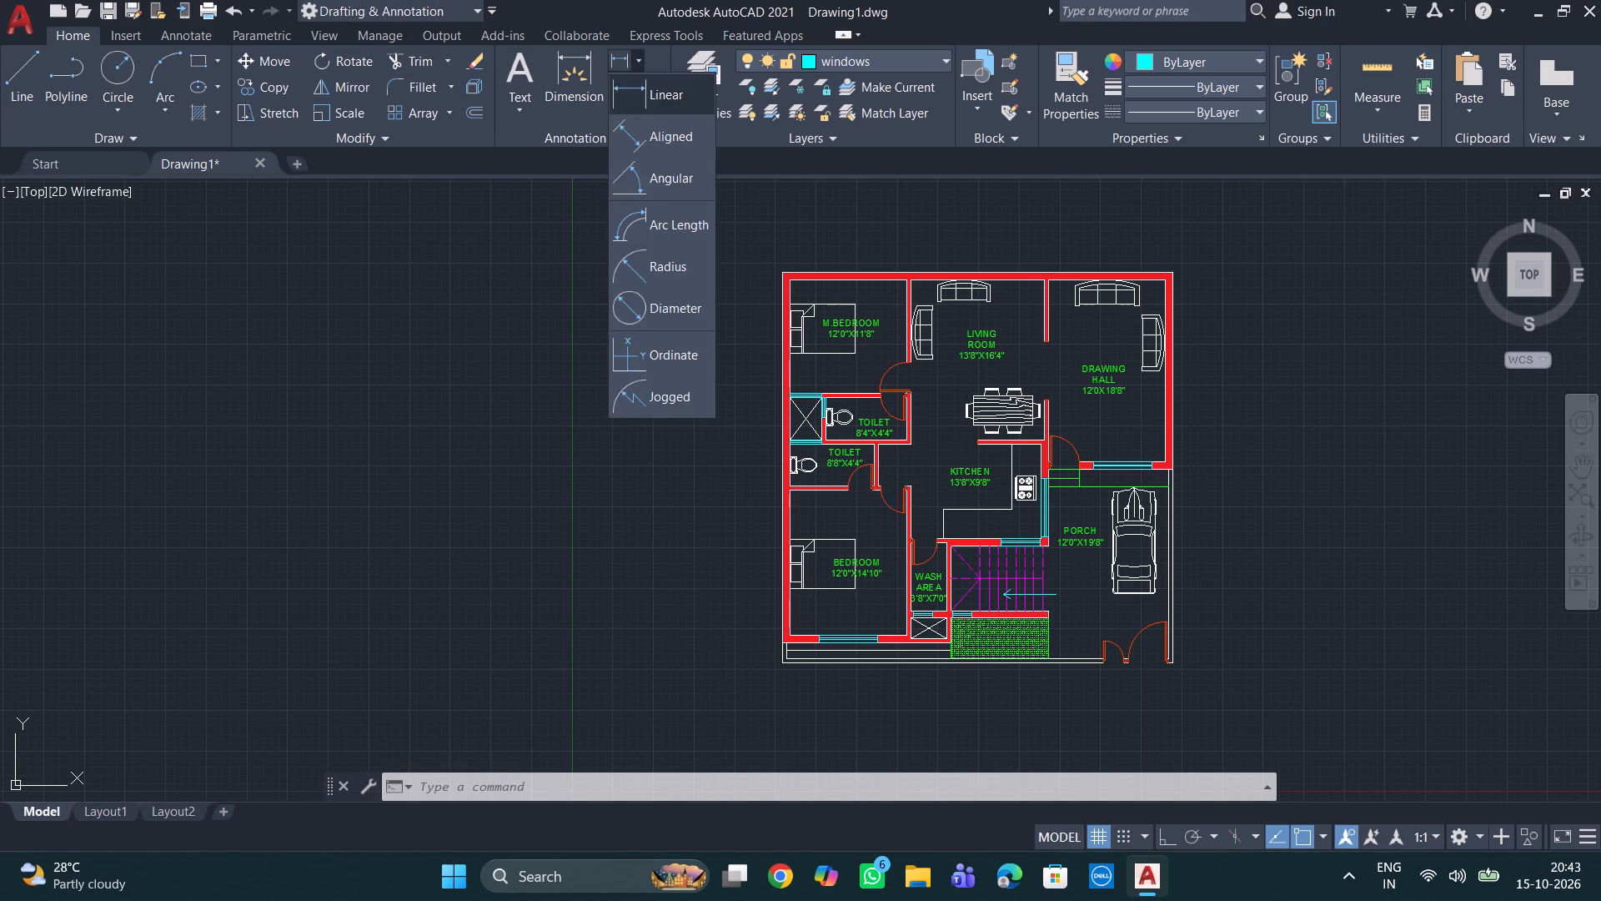
pyautogui.click(663, 95)
pyautogui.click(786, 269)
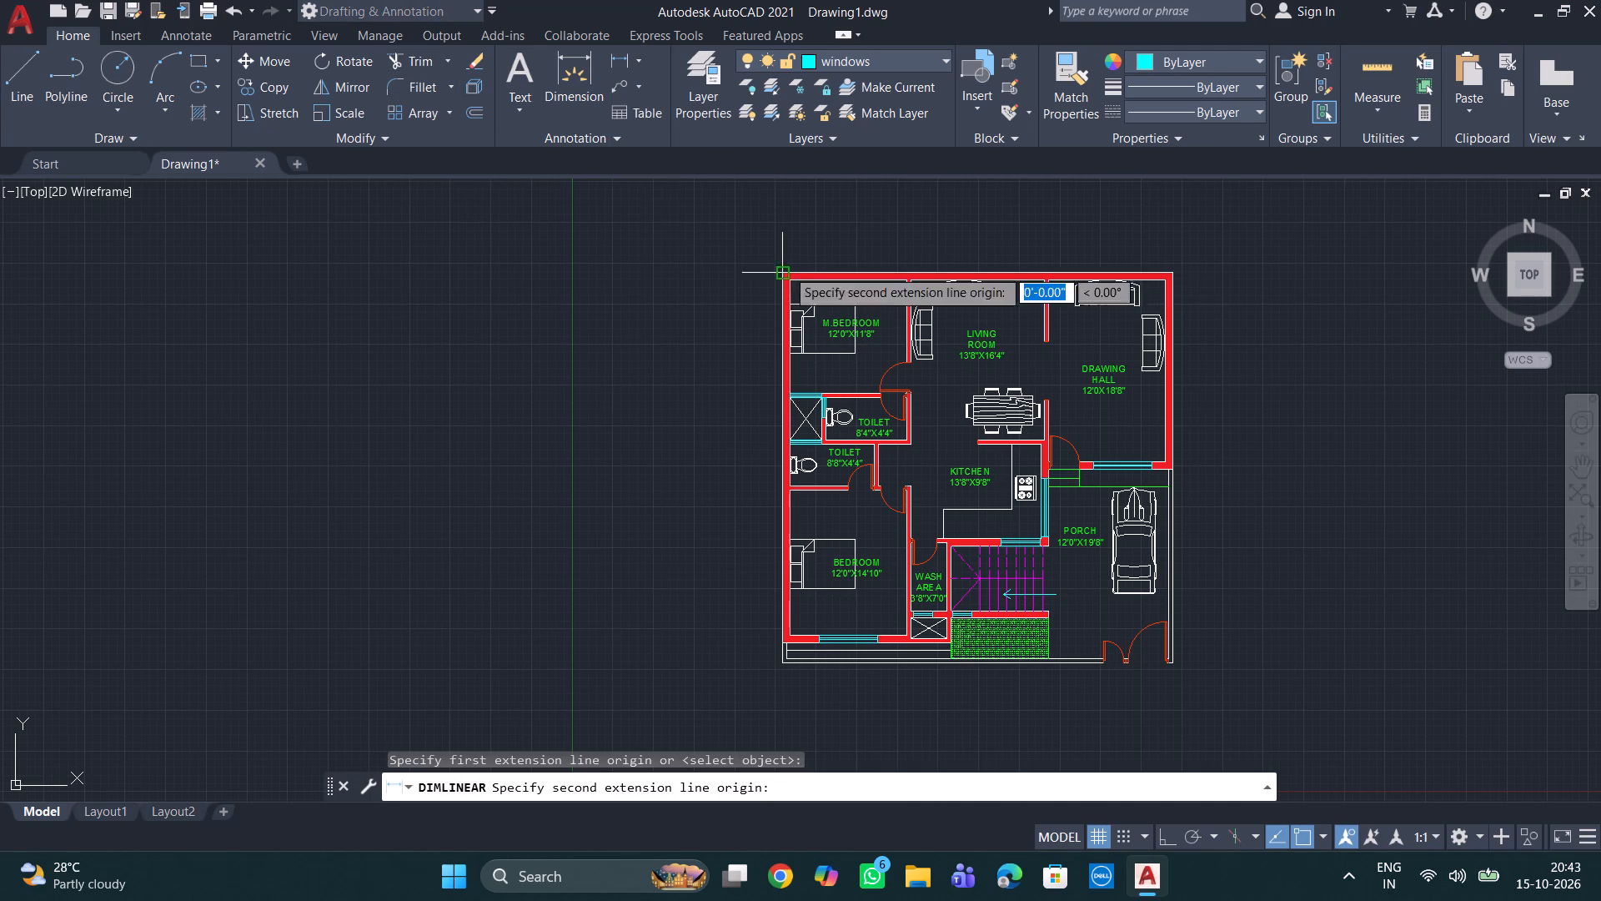
pyautogui.click(1175, 276)
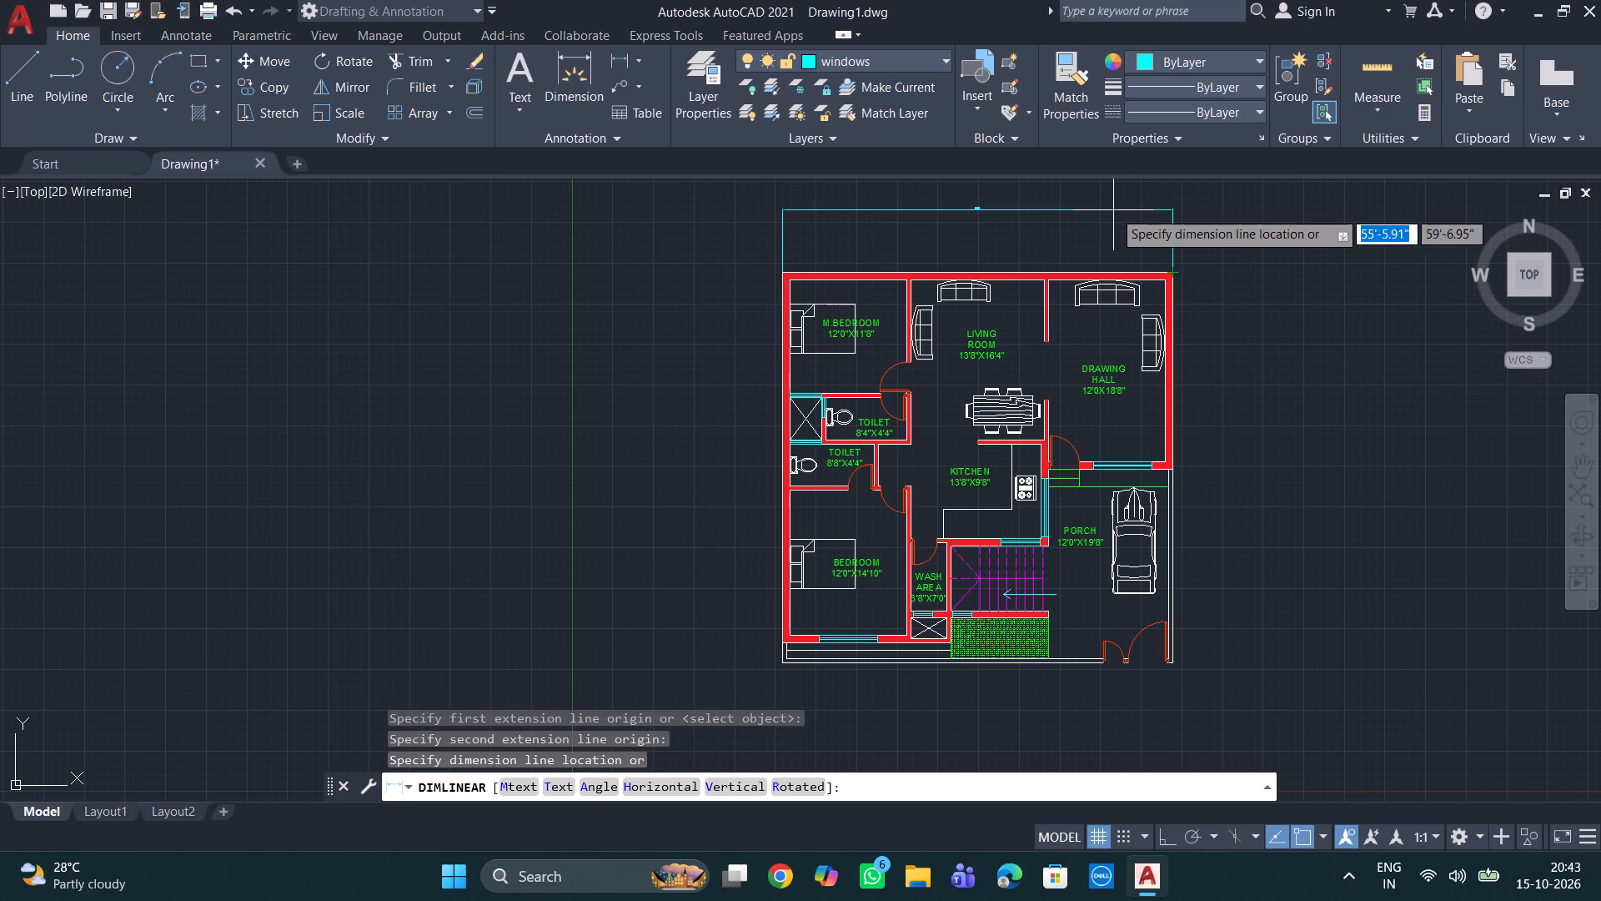
pyautogui.click(1116, 219)
# Add a vertical linear dimension from the plan's top-right corner to its bottom-right corner, placed outside the porch side.
pyautogui.press('space')
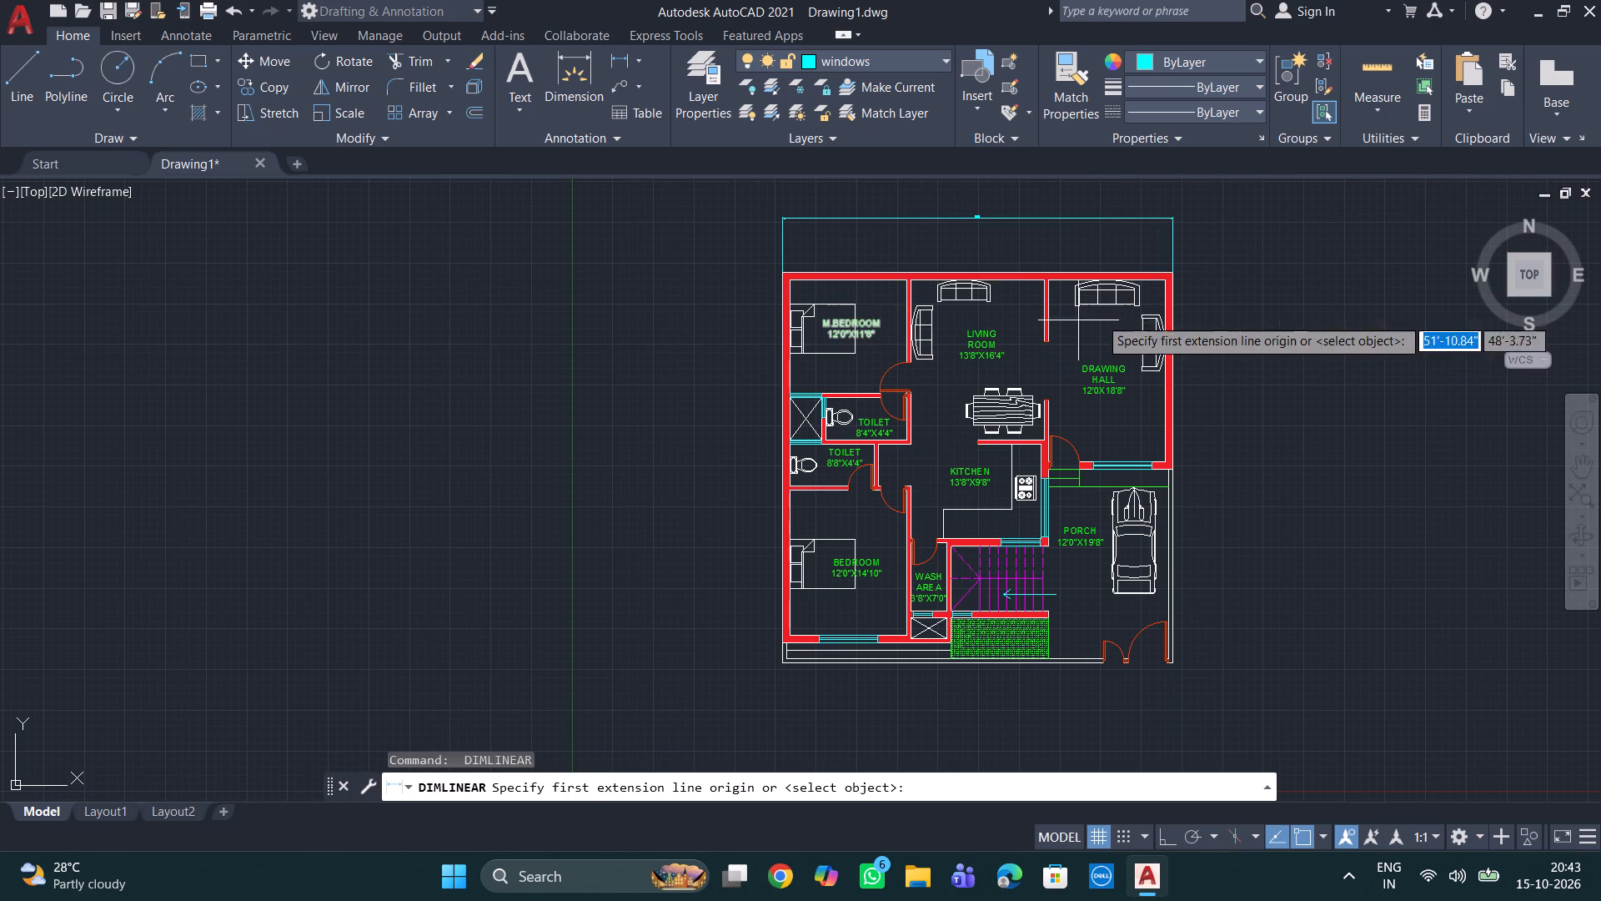
pyautogui.click(1177, 275)
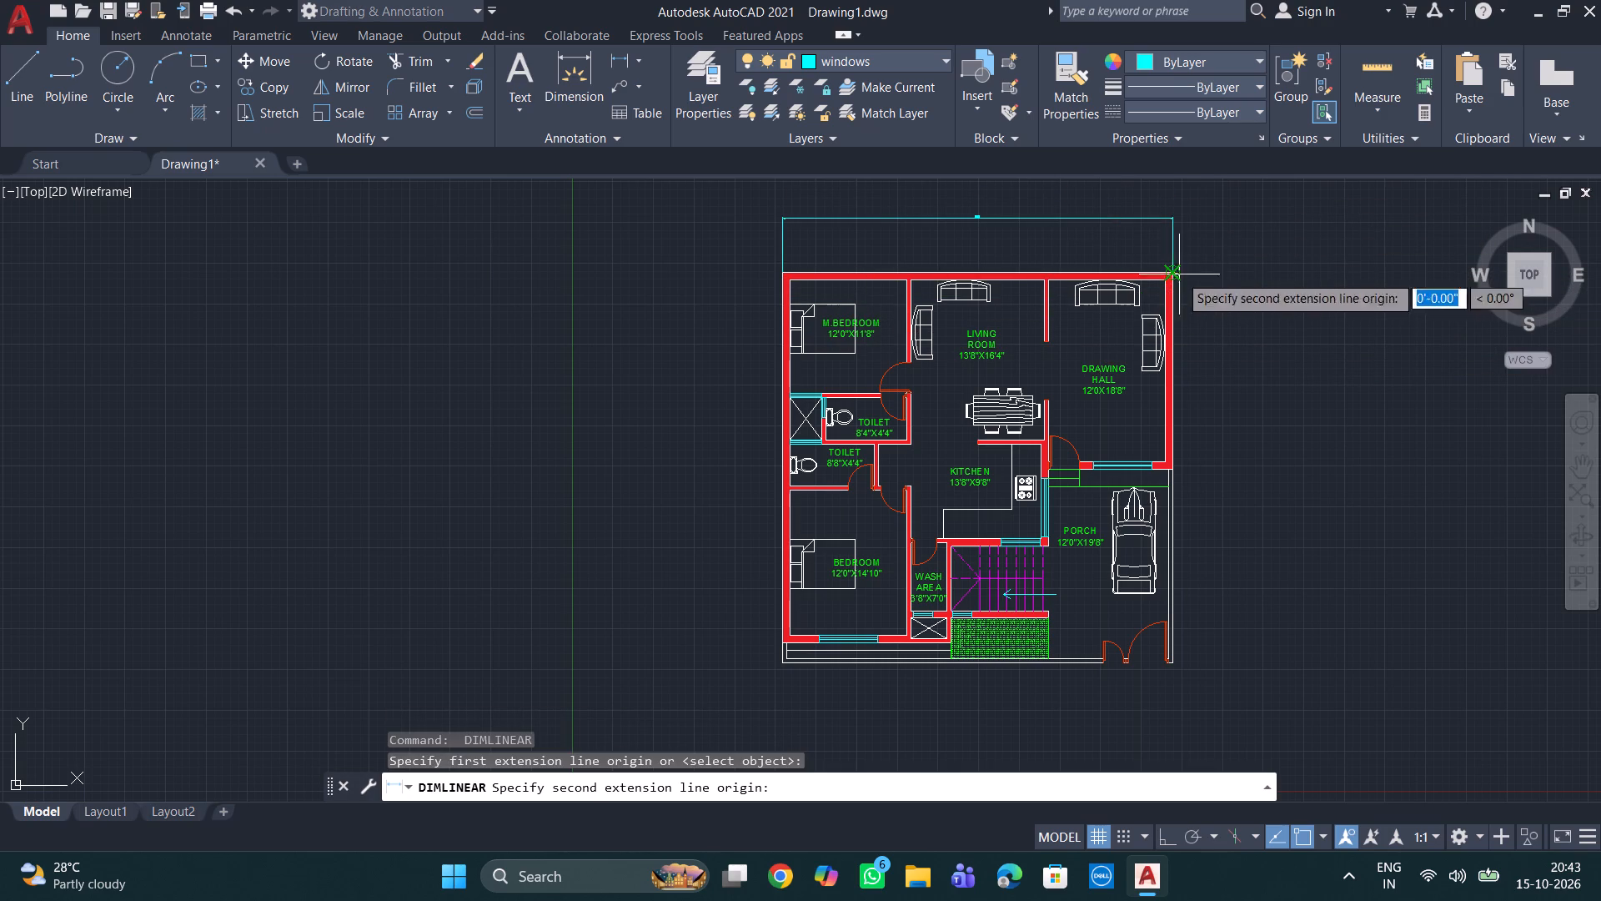
pyautogui.scroll(2, 1172, 670)
pyautogui.click(1168, 657)
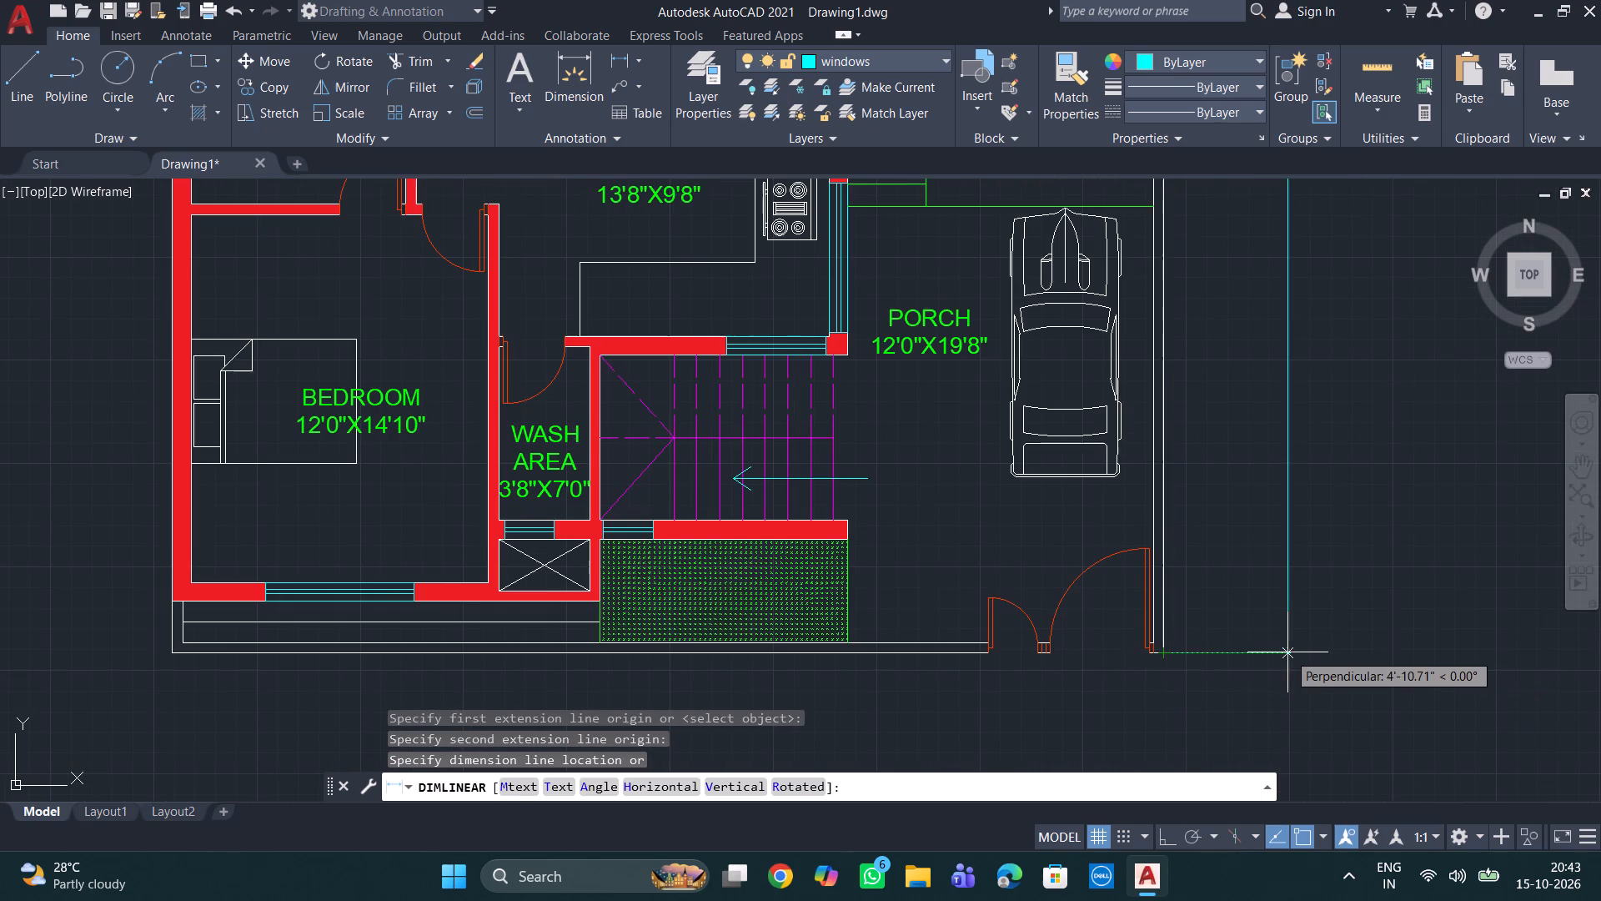
pyautogui.click(1303, 653)
# Move both overall dimensions from the windows layer to the dimension layer.
pyautogui.scroll(-3, 1264, 528)
pyautogui.moveTo(1290, 467); pyautogui.dragTo(1281, 506, button='middle')
pyautogui.scroll(1, 1281, 506)
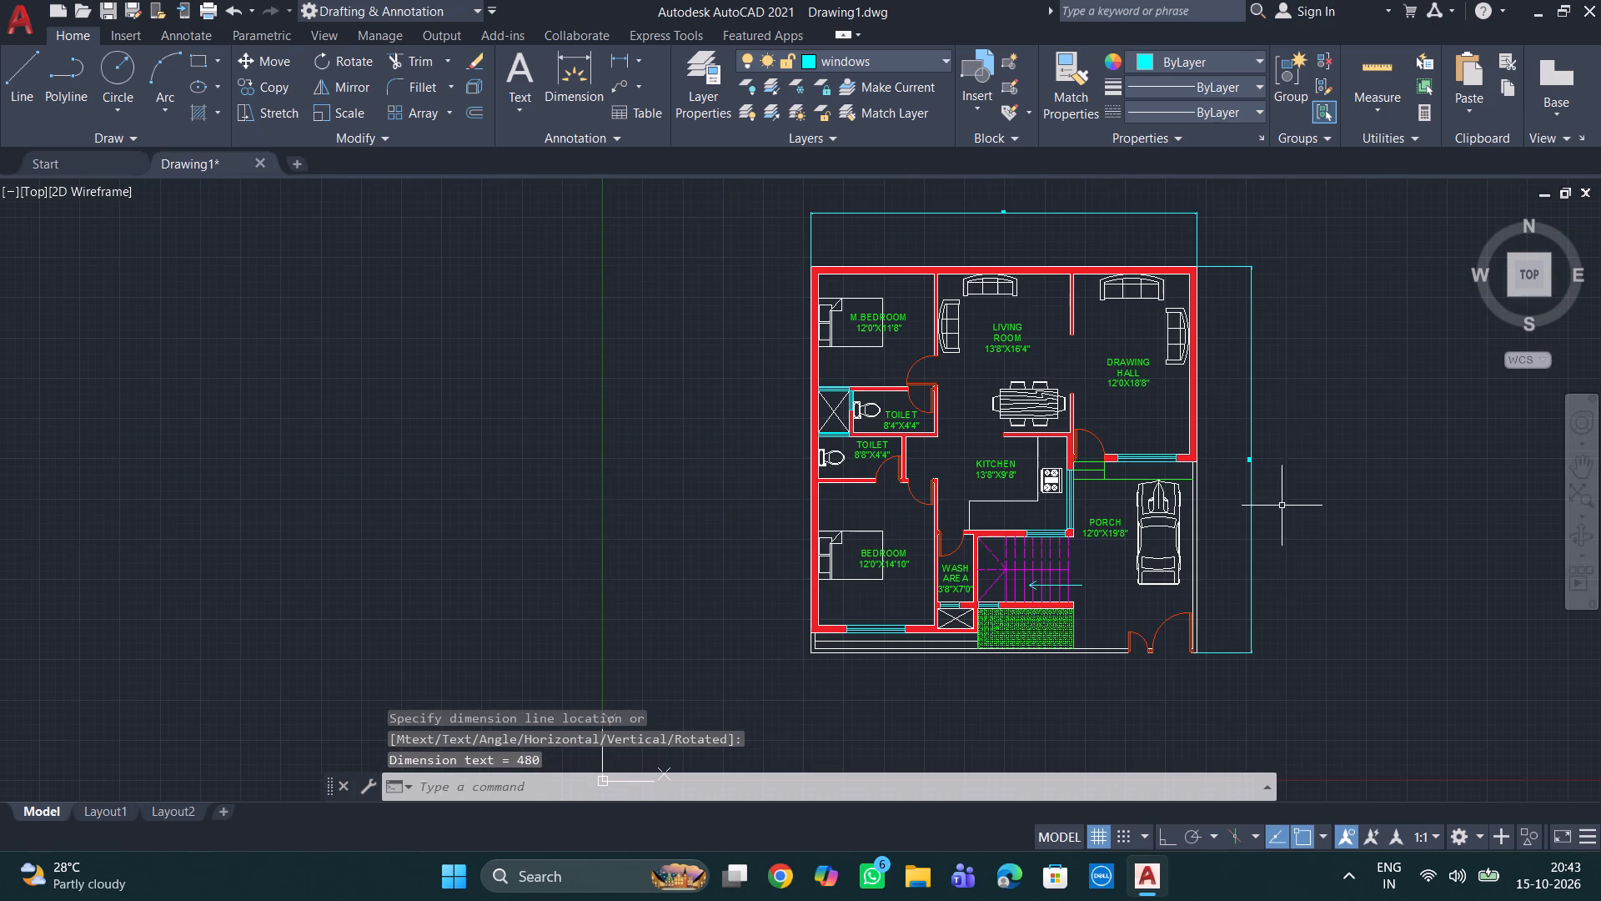
pyautogui.click(1279, 280)
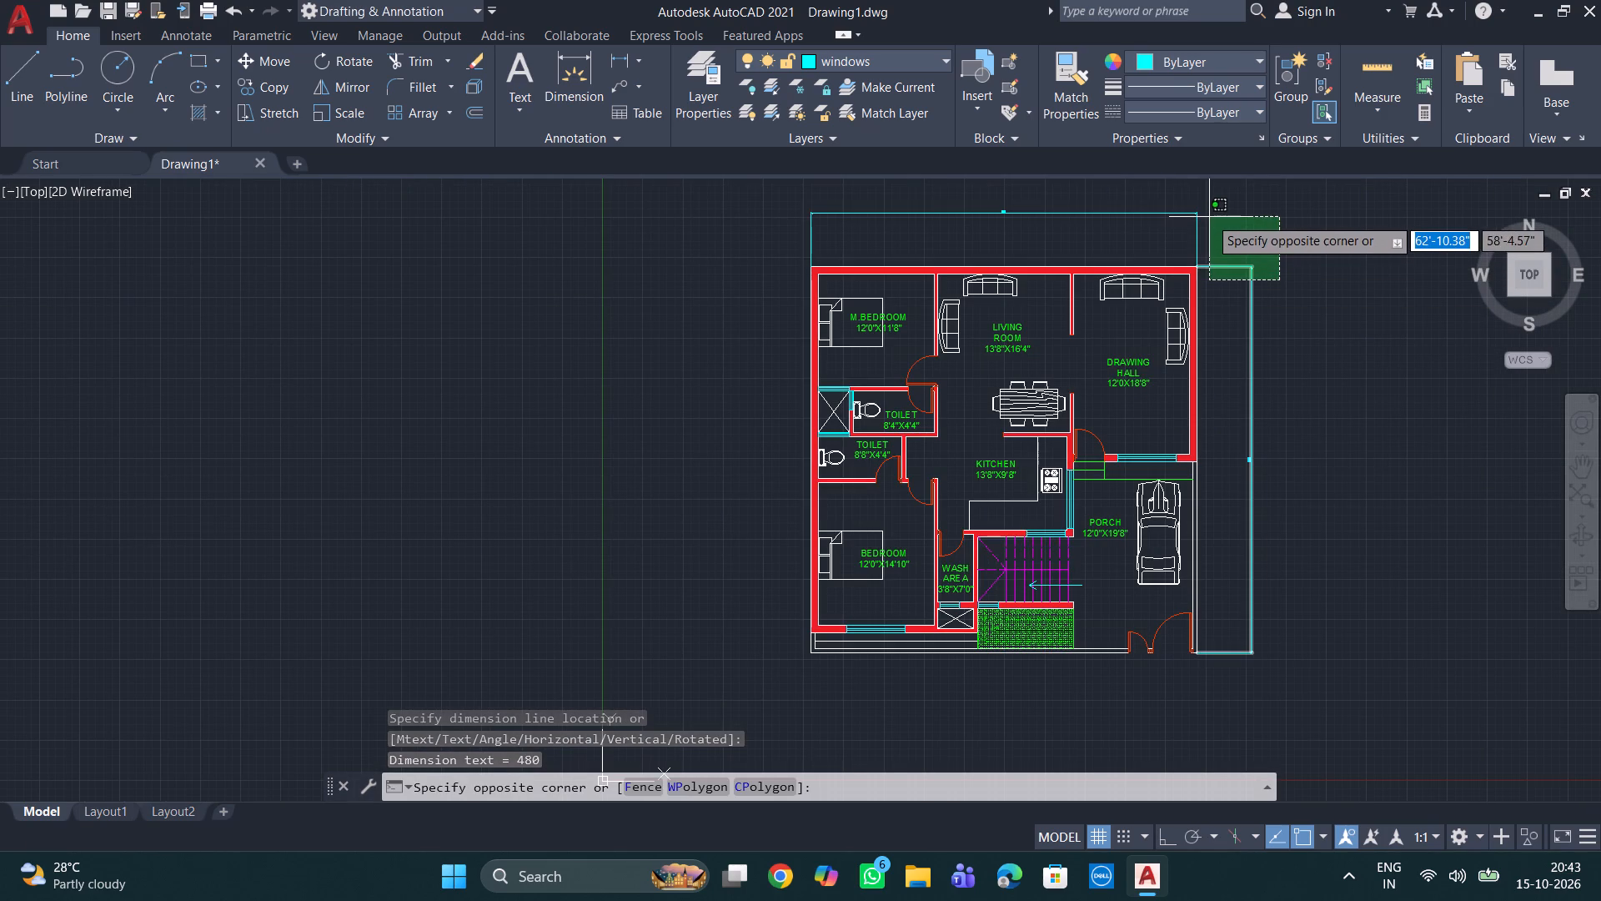
pyautogui.click(1209, 217)
pyautogui.click(1166, 210)
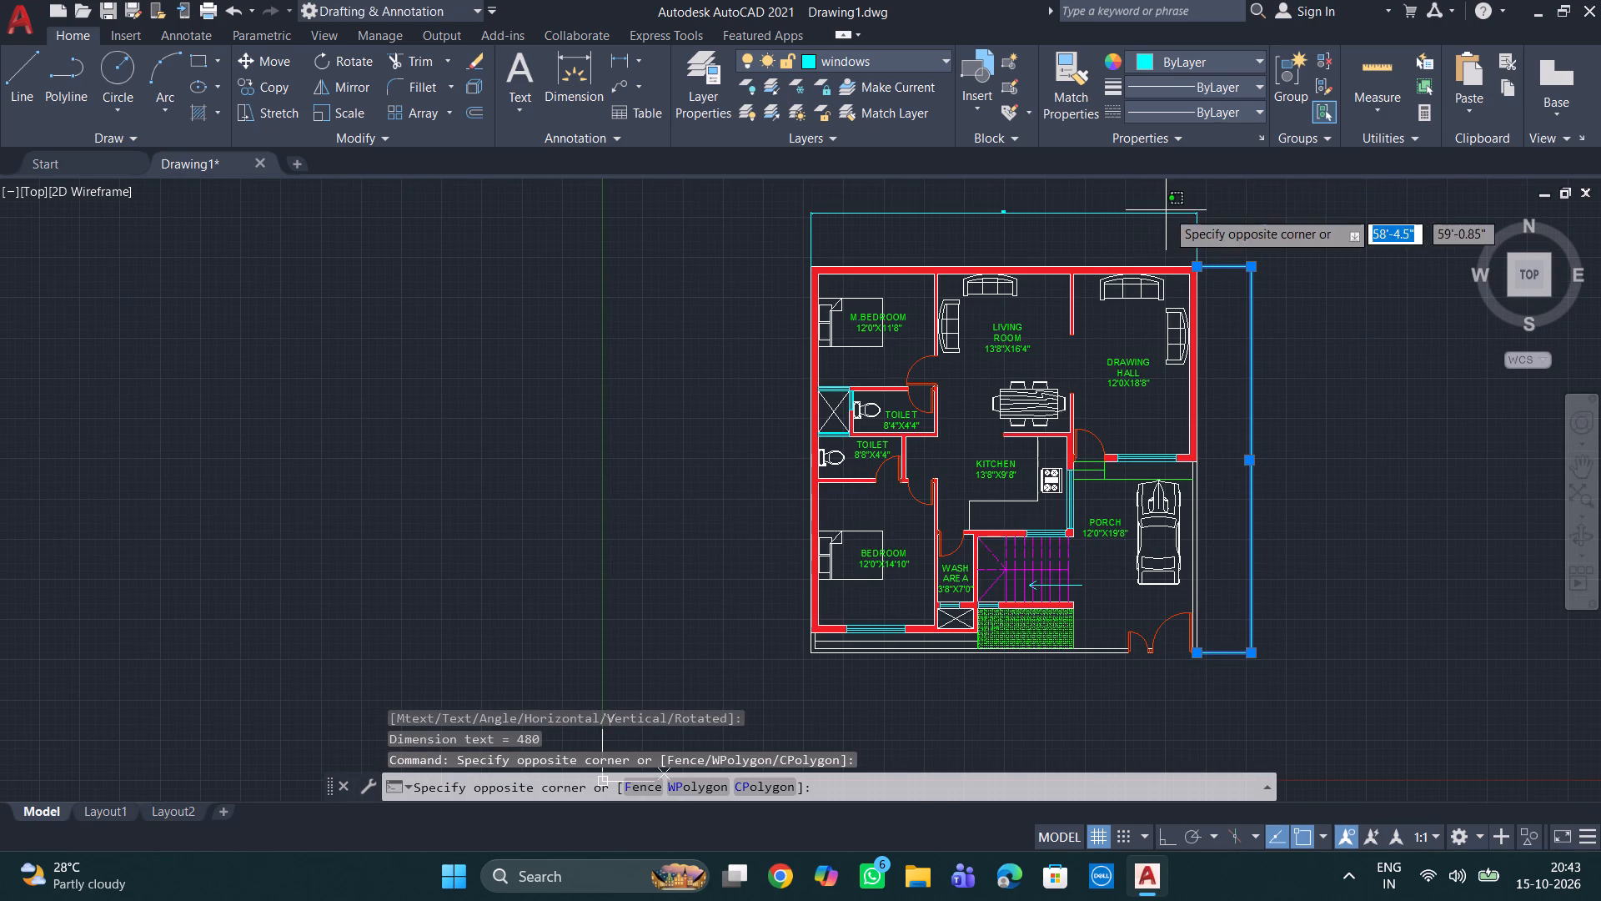
pyautogui.click(1153, 216)
pyautogui.click(859, 61)
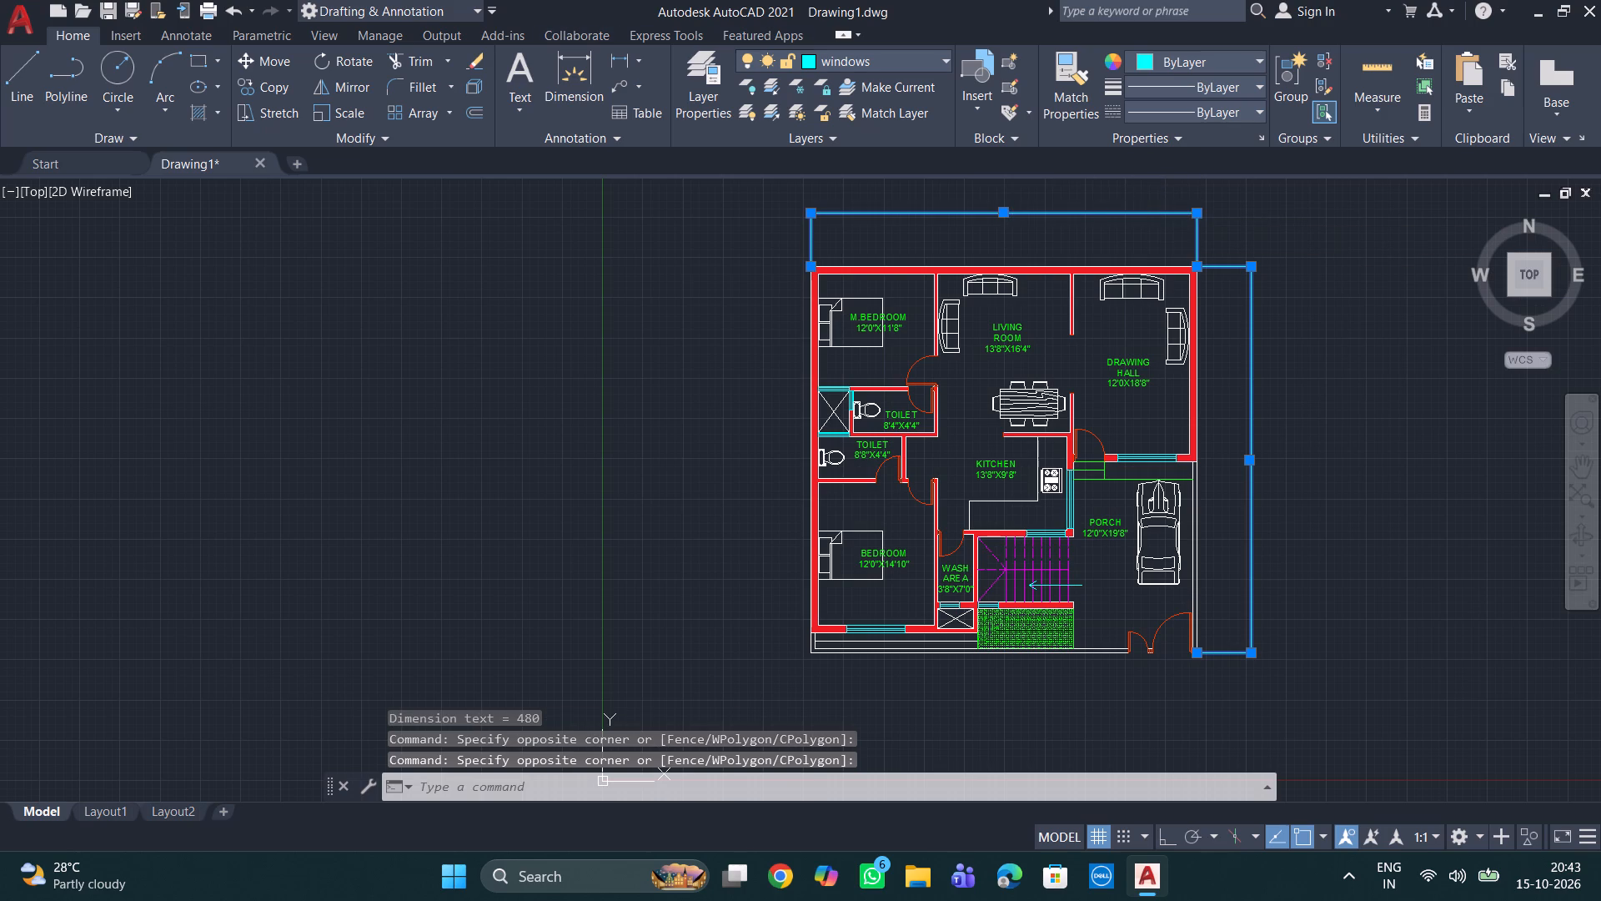
pyautogui.click(870, 164)
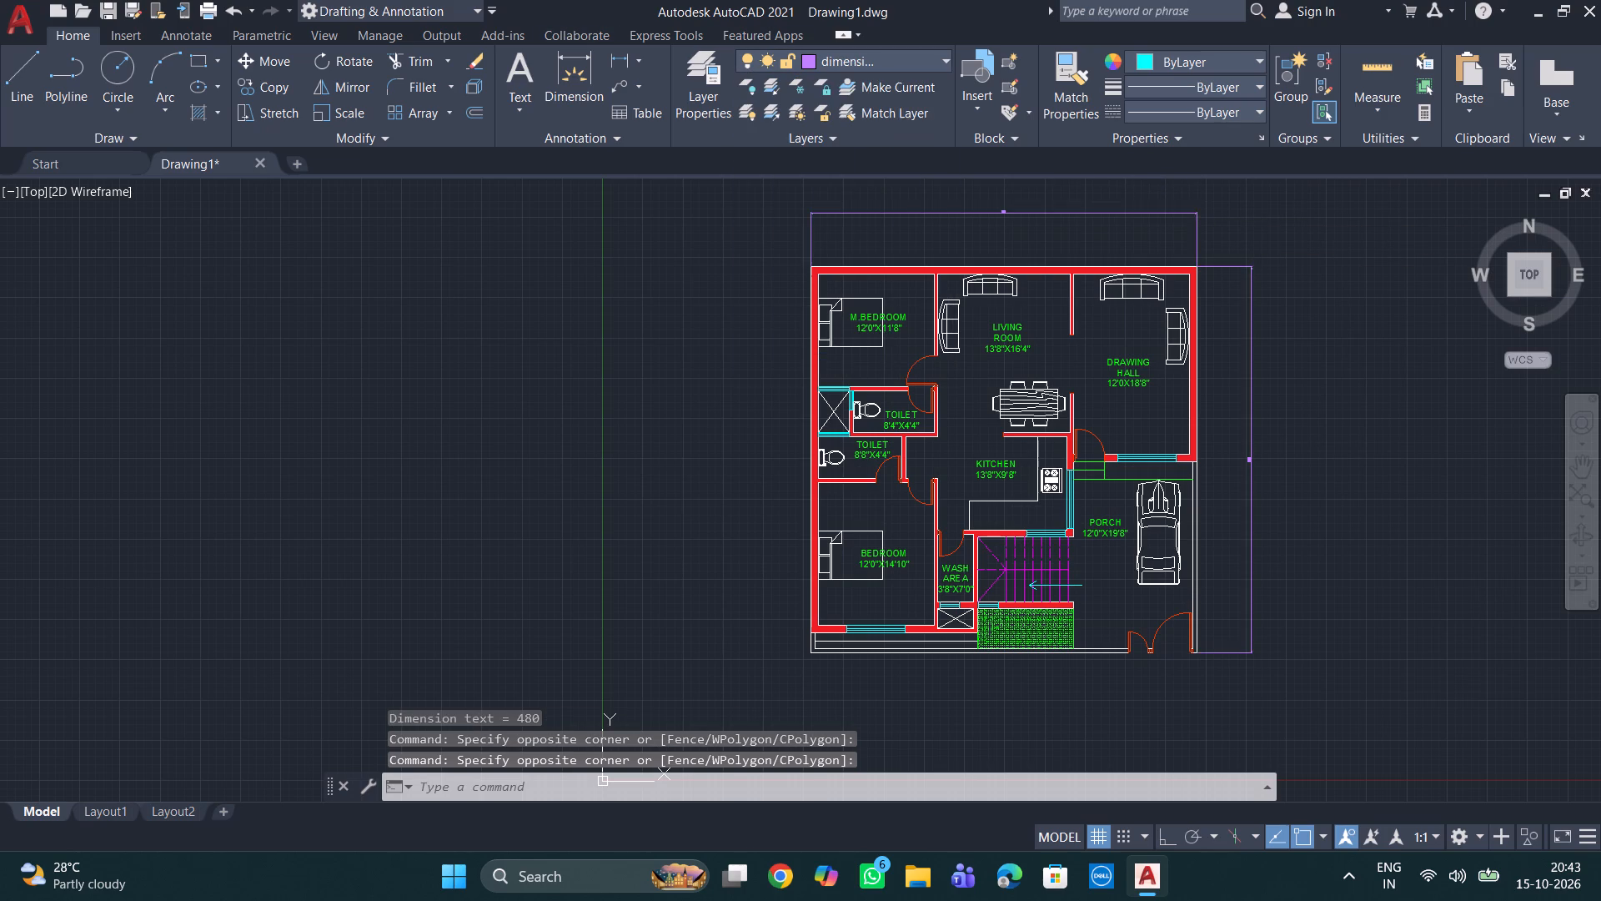
pyautogui.press('Escape')
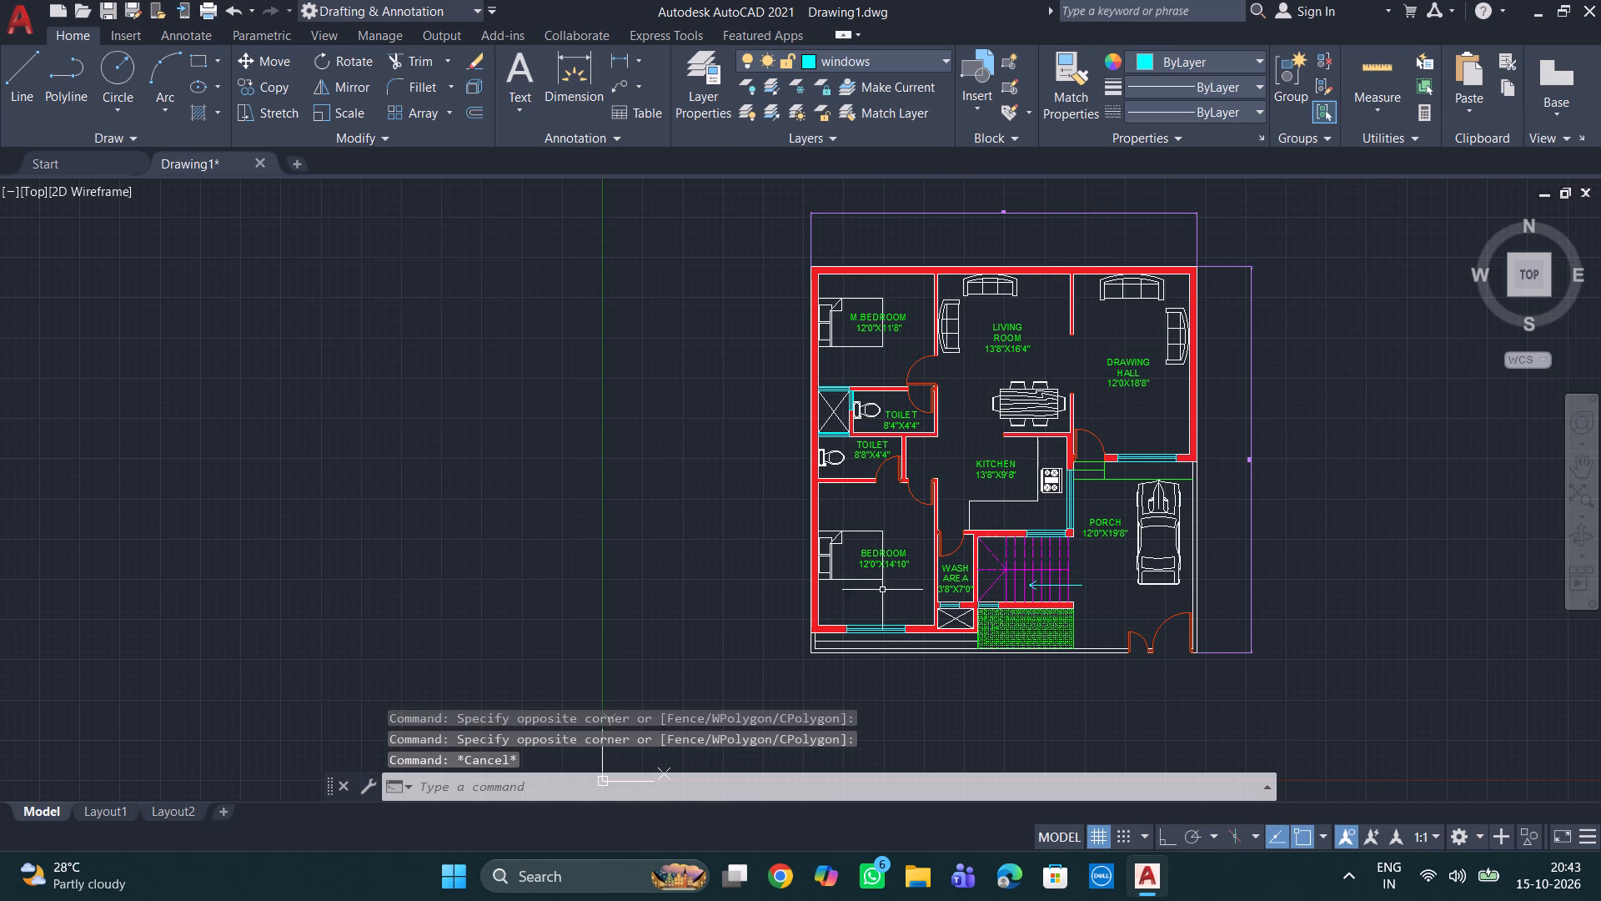
# Modify the ISO-25 dimension style to Engineering units with 0'-0.00" linear precision and 0.00 angular precision.
pyautogui.press('d')
pyautogui.press('Return')
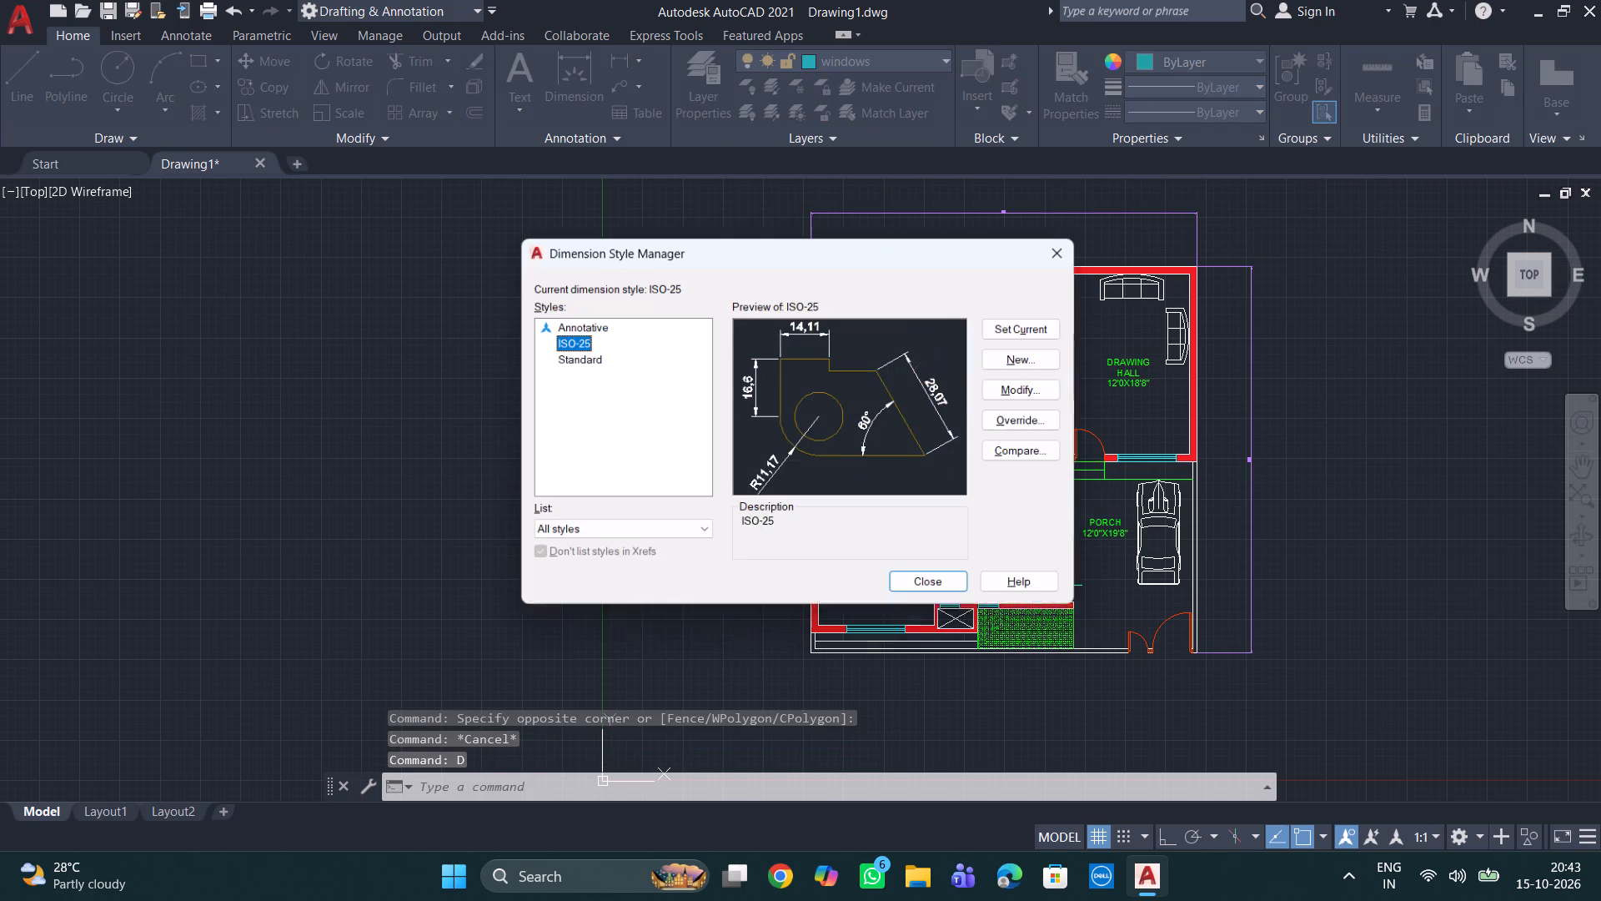
pyautogui.click(1041, 395)
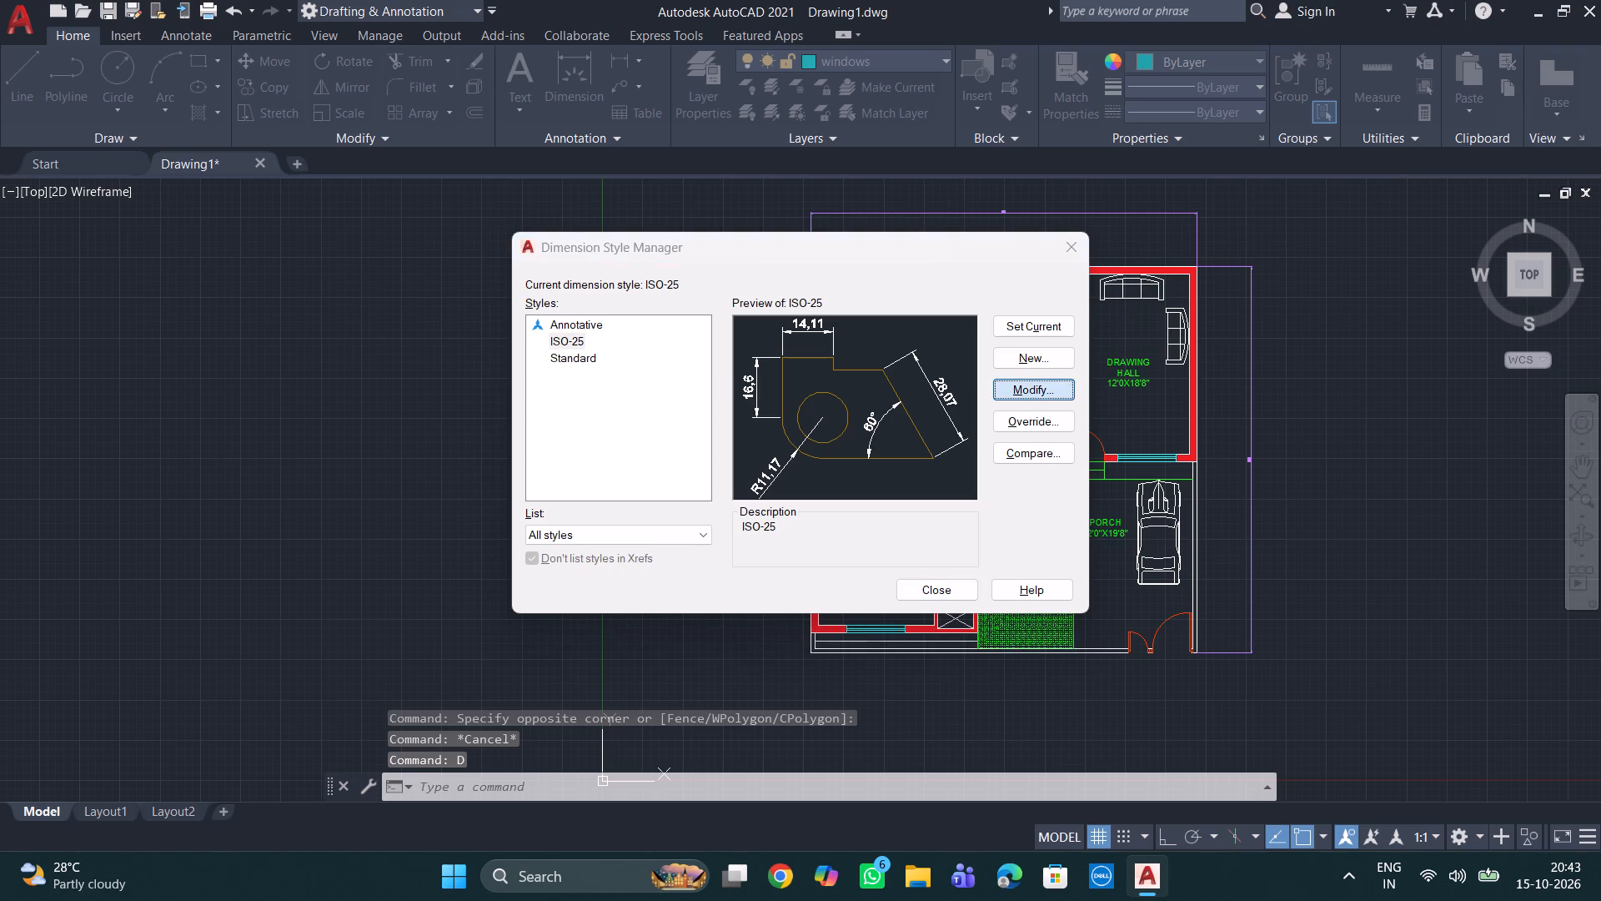
pyautogui.click(783, 207)
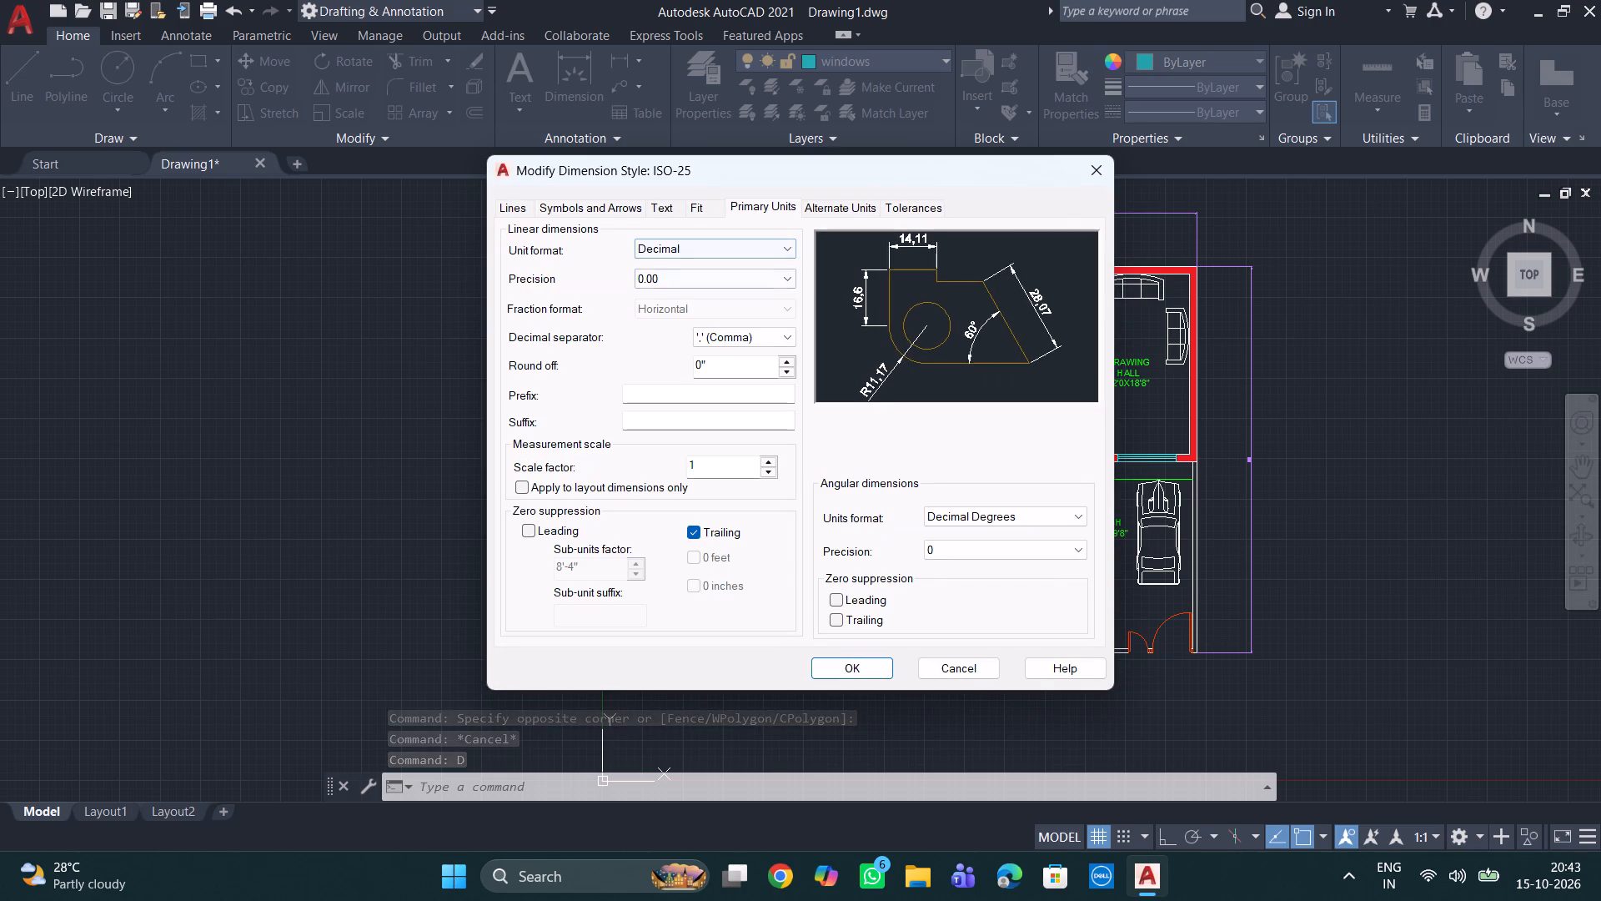
pyautogui.click(750, 249)
pyautogui.click(724, 287)
pyautogui.click(734, 284)
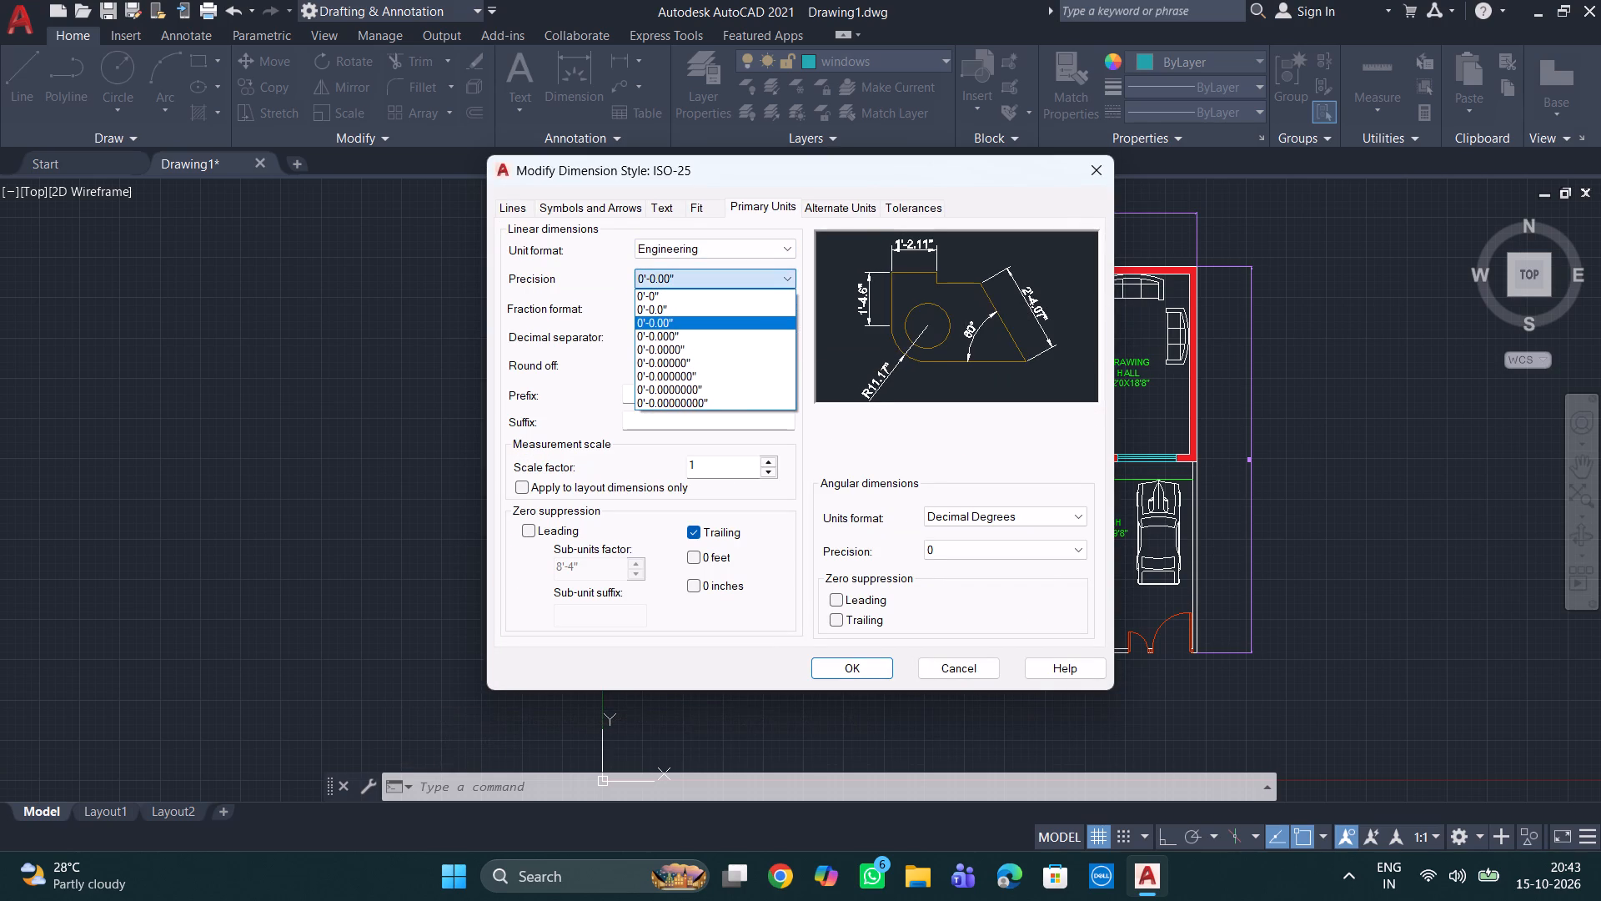
pyautogui.click(731, 317)
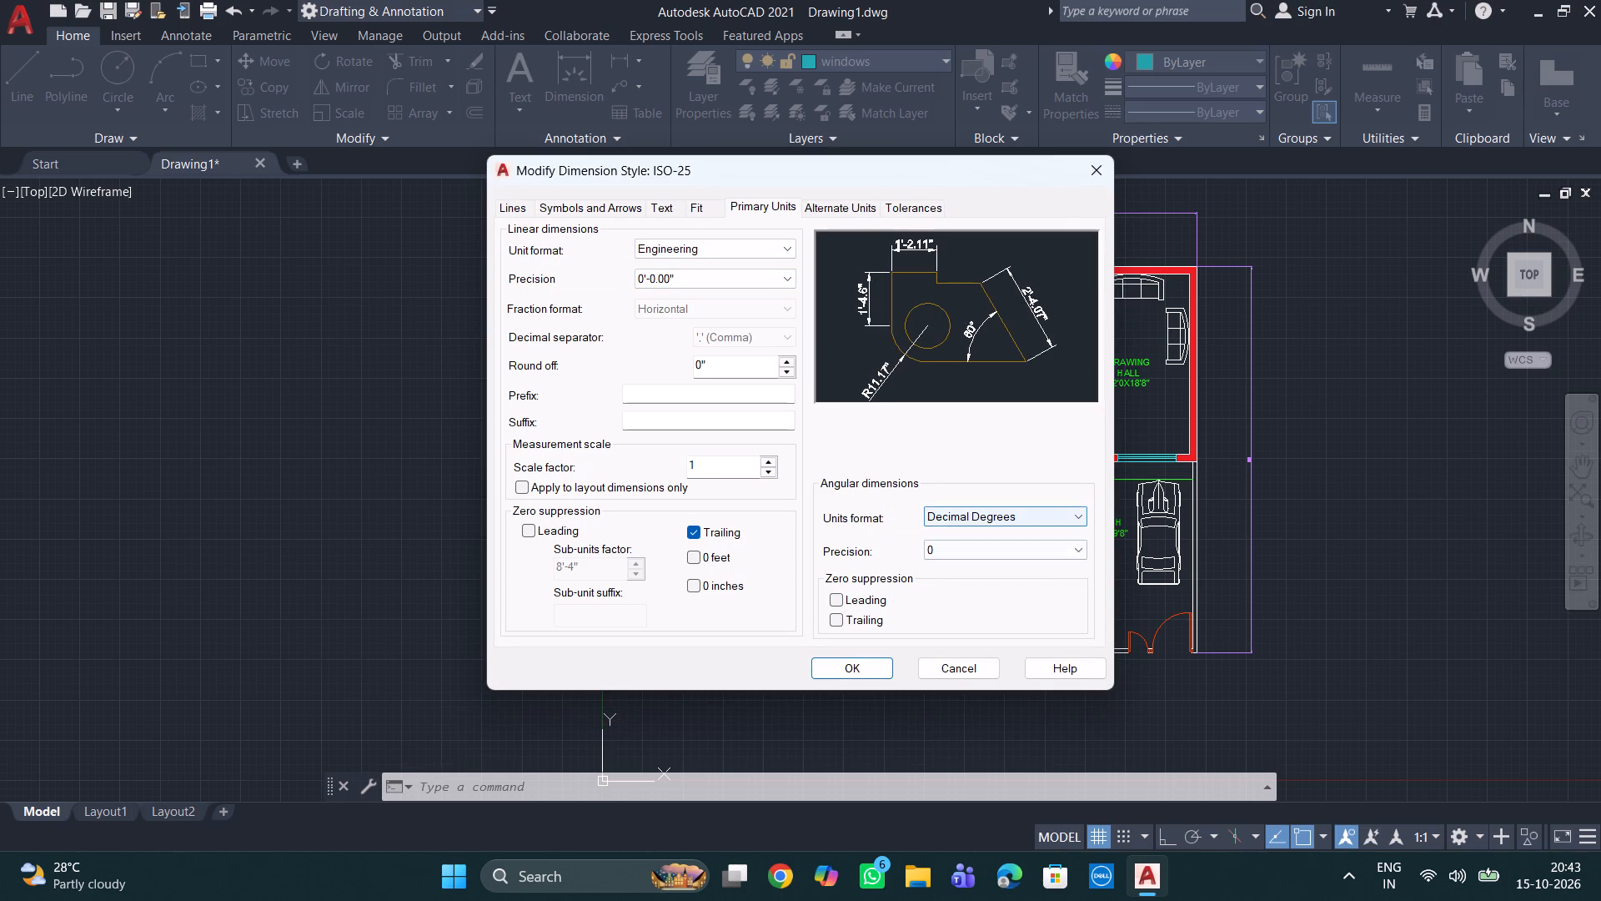
pyautogui.click(1001, 550)
pyautogui.click(976, 590)
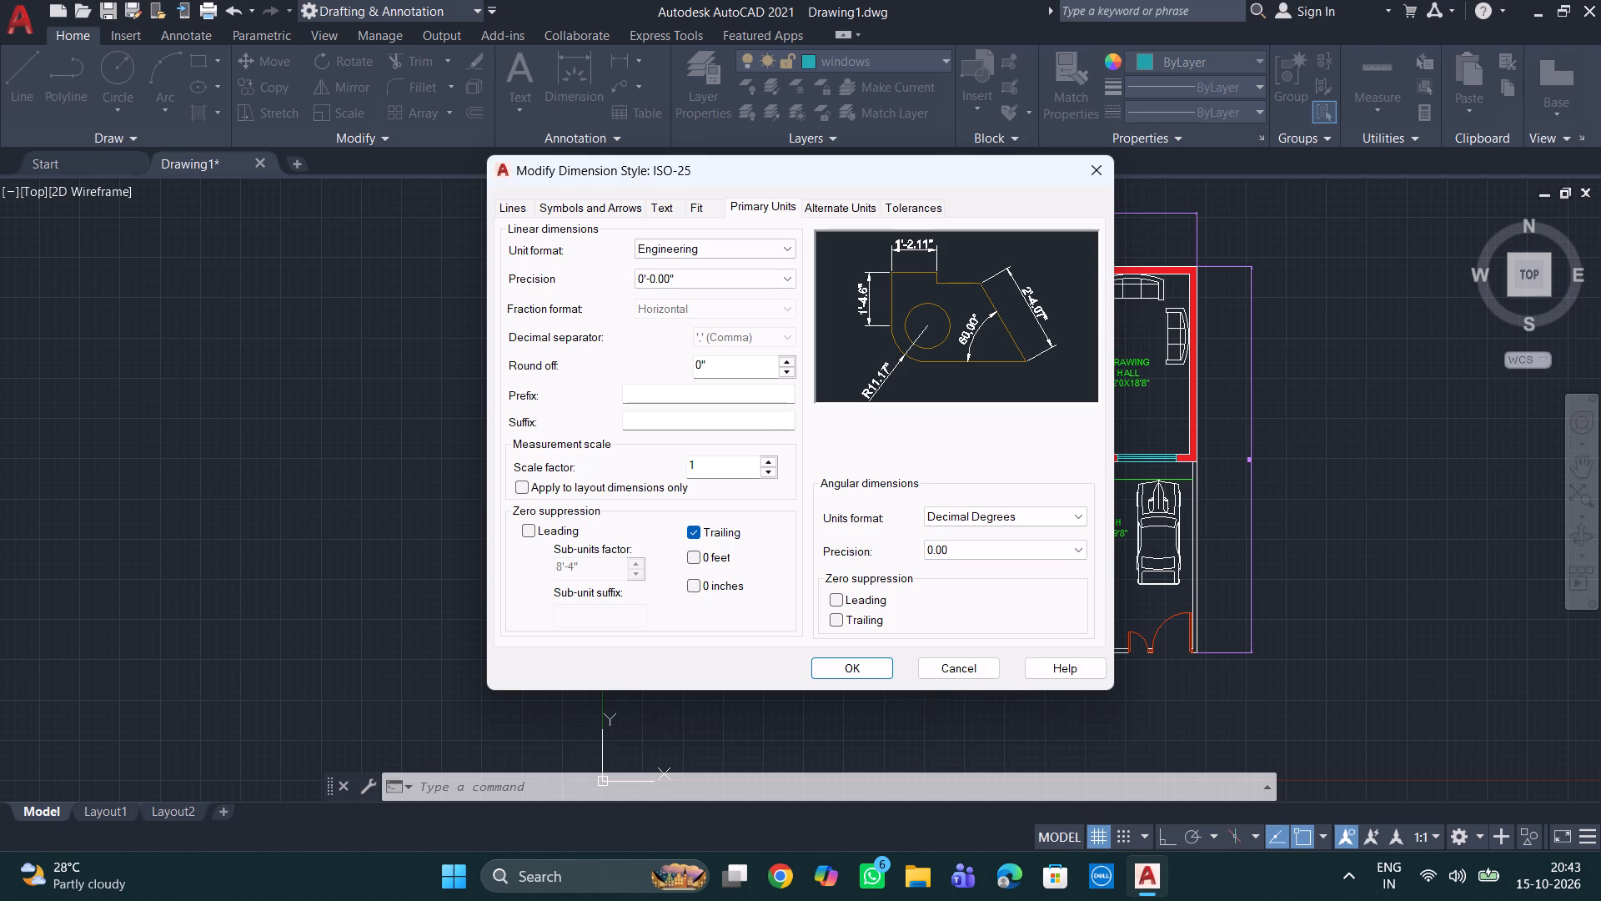
# Set the ISO-25 dimension style's text height to 3'.
pyautogui.click(671, 204)
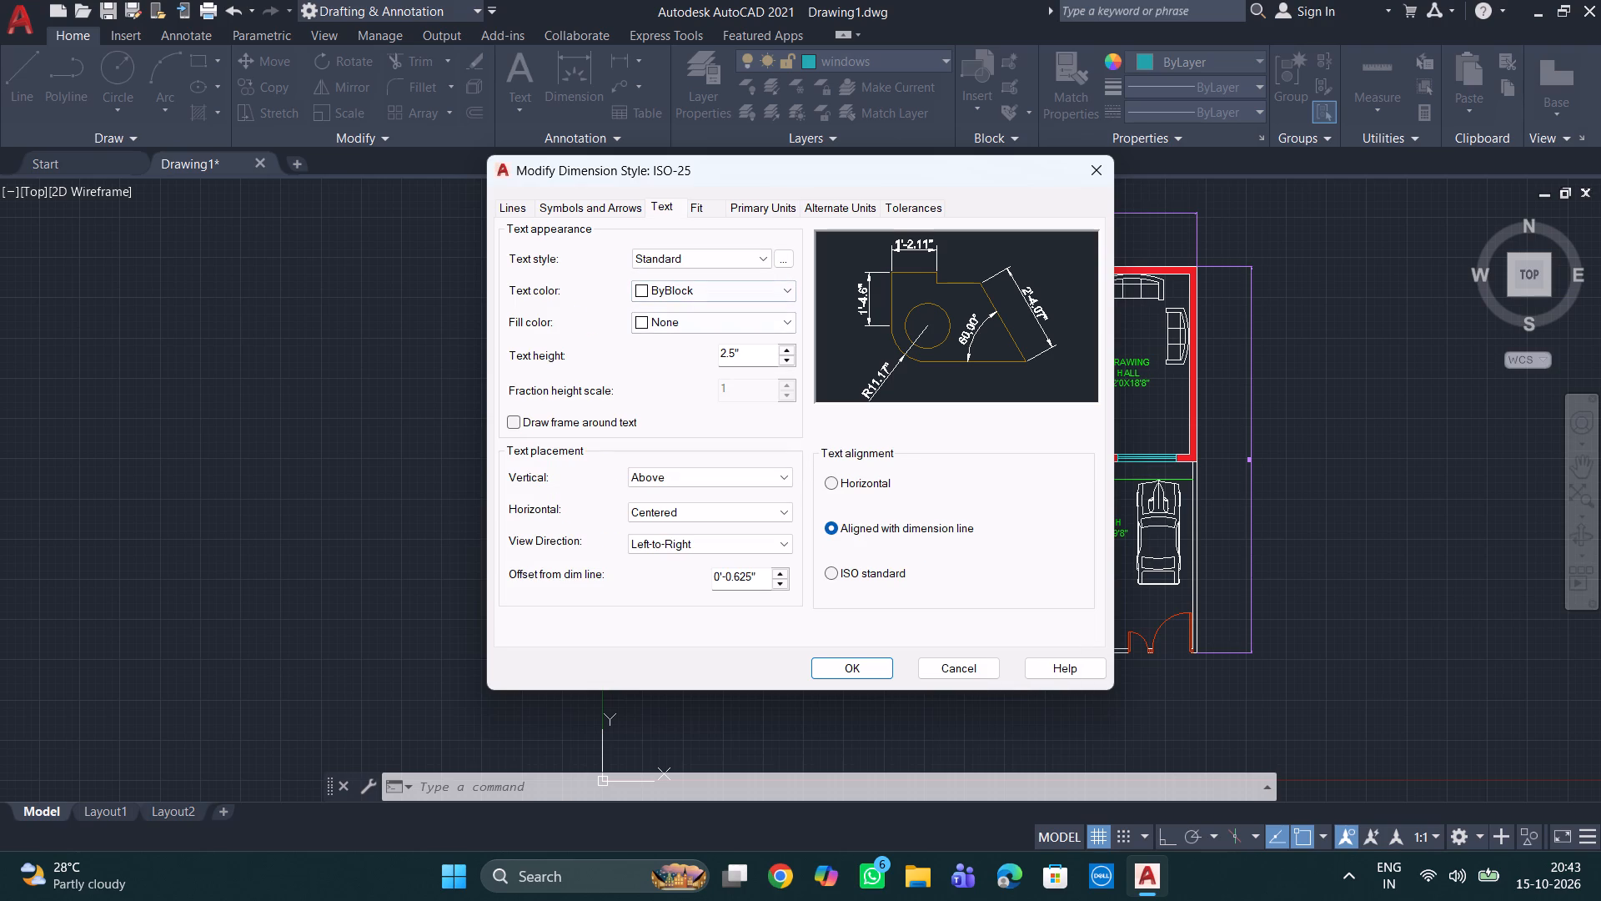
pyautogui.click(750, 350)
pyautogui.press('BackSpace')
pyautogui.press('BackSpace')
pyautogui.press('BackSpace')
pyautogui.press('BackSpace')
pyautogui.write("3'")
pyautogui.press('Return')
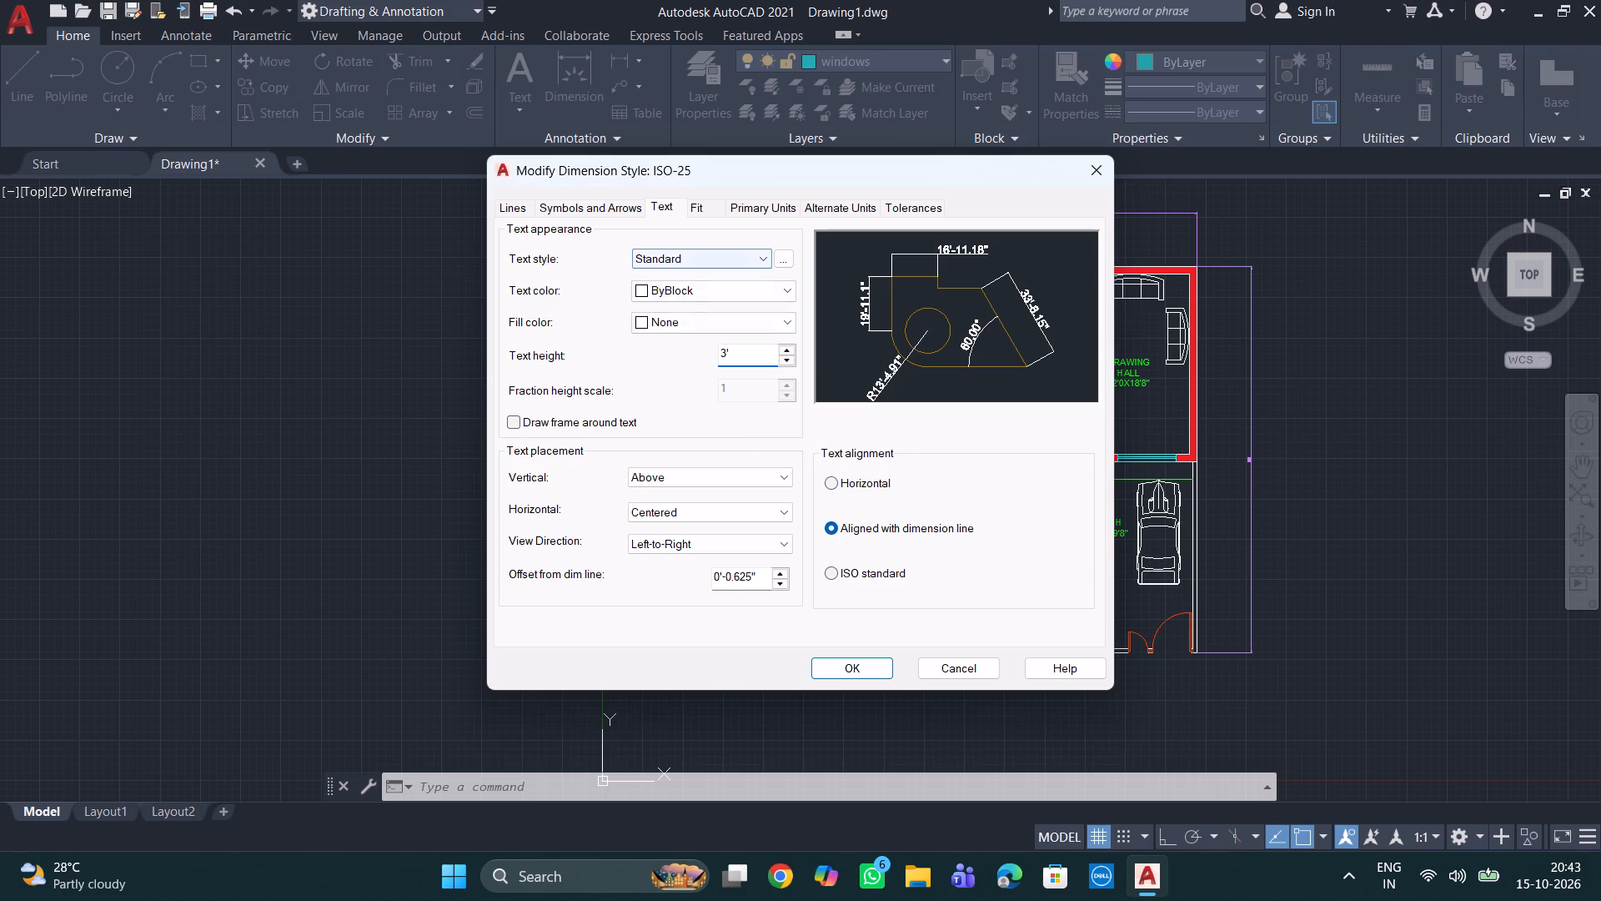
# Set the ISO-25 dimension style's arrow size to 3' and apply the style changes.
pyautogui.click(614, 199)
pyautogui.click(685, 482)
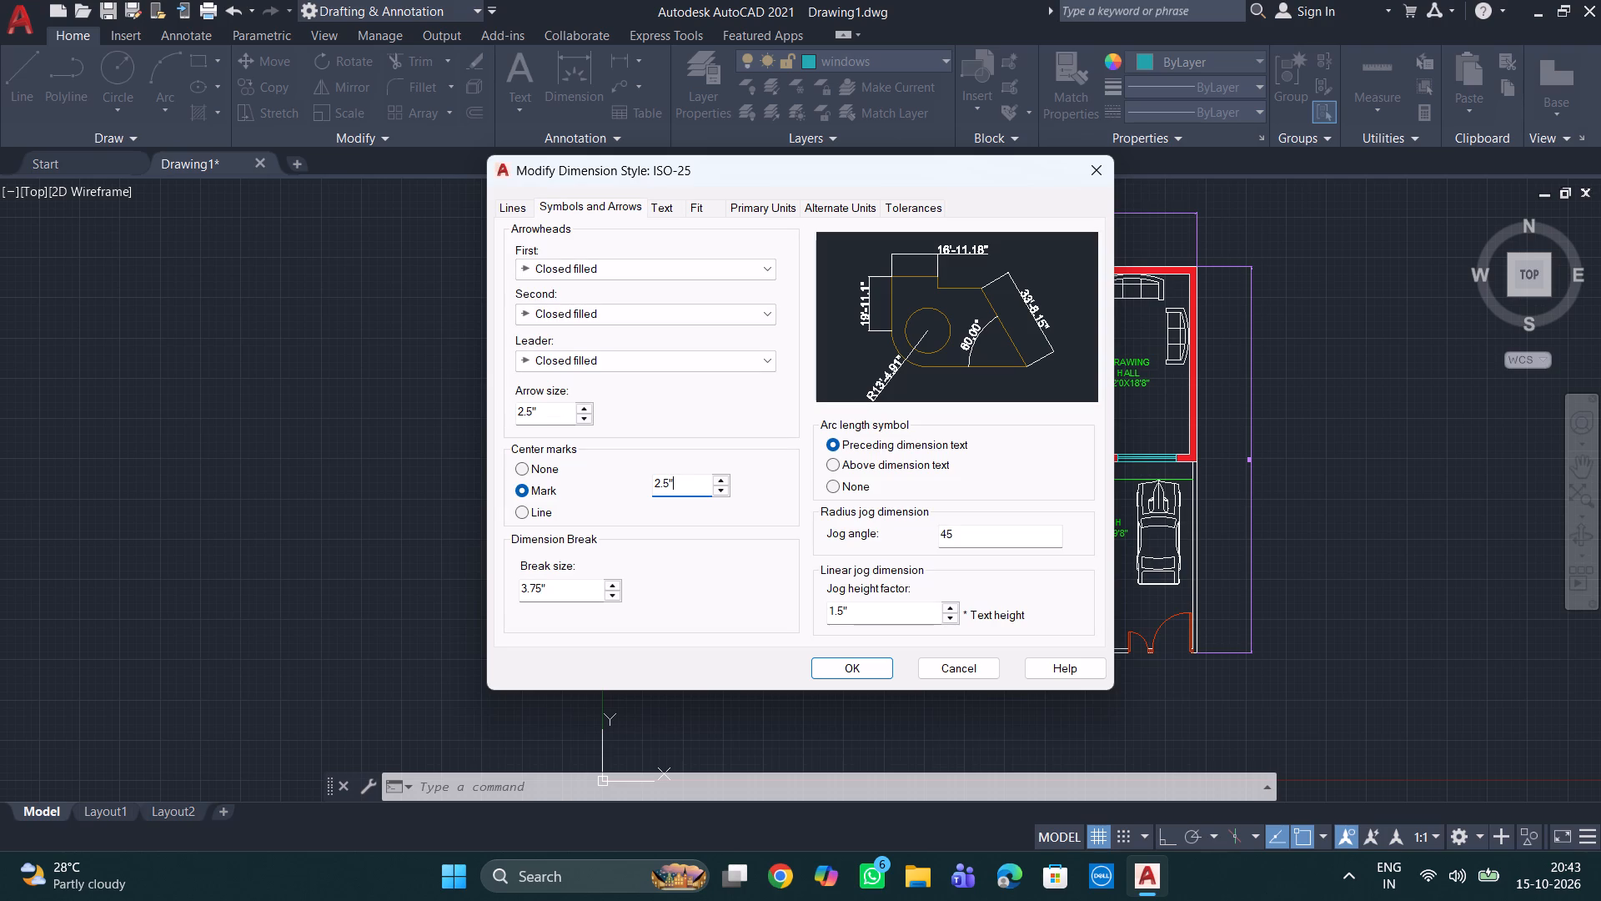
pyautogui.click(558, 415)
pyautogui.press('BackSpace')
pyautogui.press('BackSpace')
pyautogui.press('BackSpace')
pyautogui.press('BackSpace')
pyautogui.write("3'")
pyautogui.press('Return')
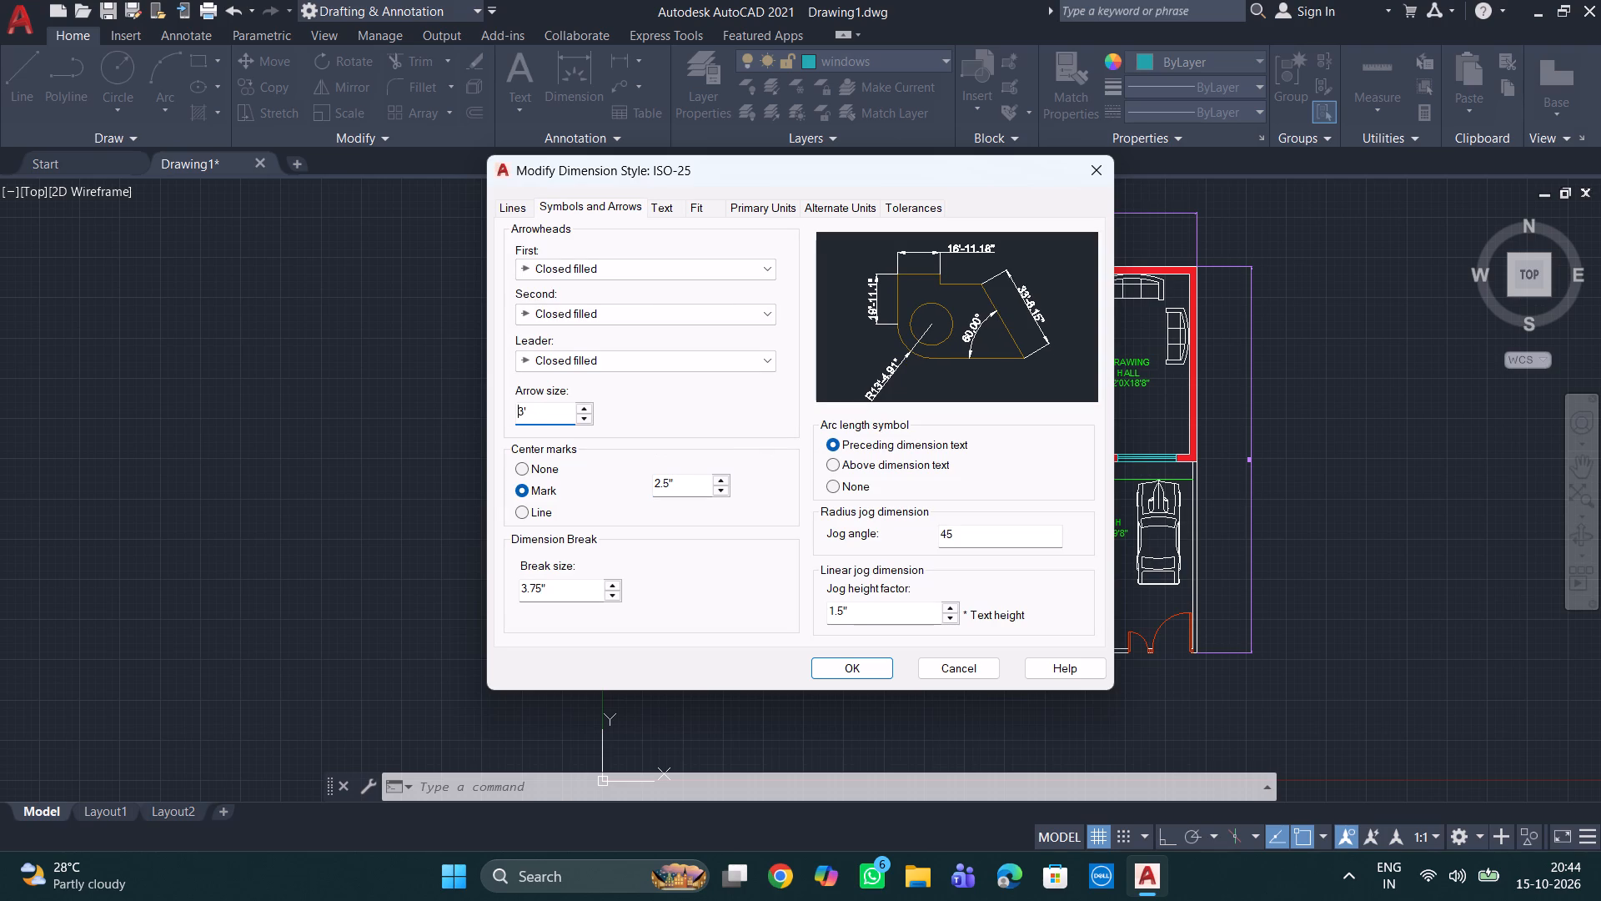
pyautogui.click(863, 668)
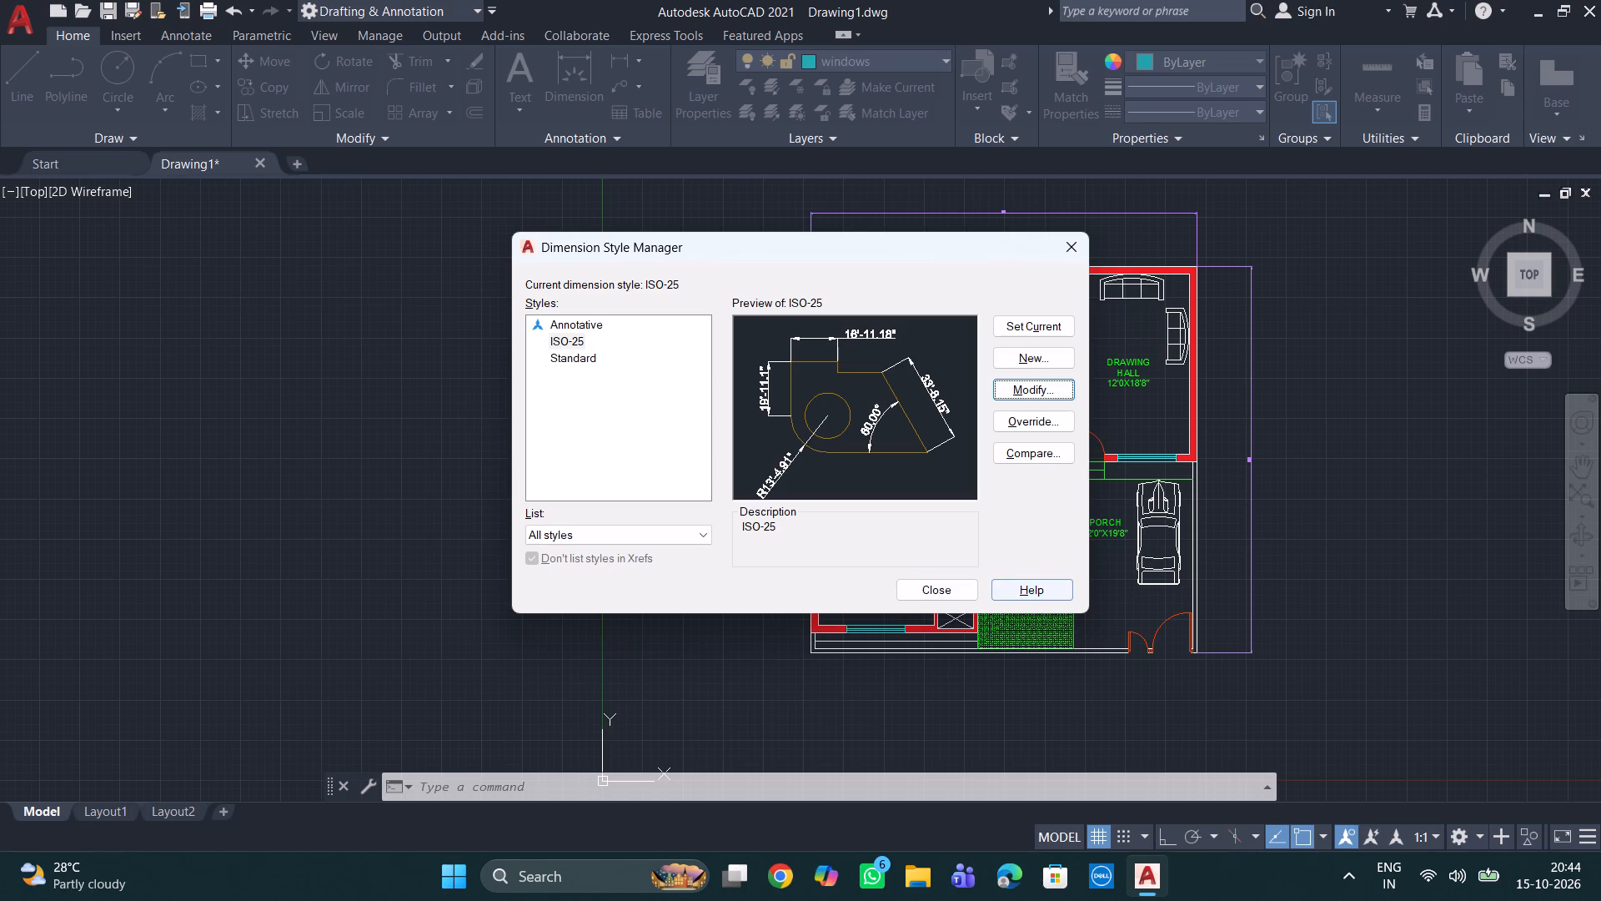
pyautogui.click(932, 593)
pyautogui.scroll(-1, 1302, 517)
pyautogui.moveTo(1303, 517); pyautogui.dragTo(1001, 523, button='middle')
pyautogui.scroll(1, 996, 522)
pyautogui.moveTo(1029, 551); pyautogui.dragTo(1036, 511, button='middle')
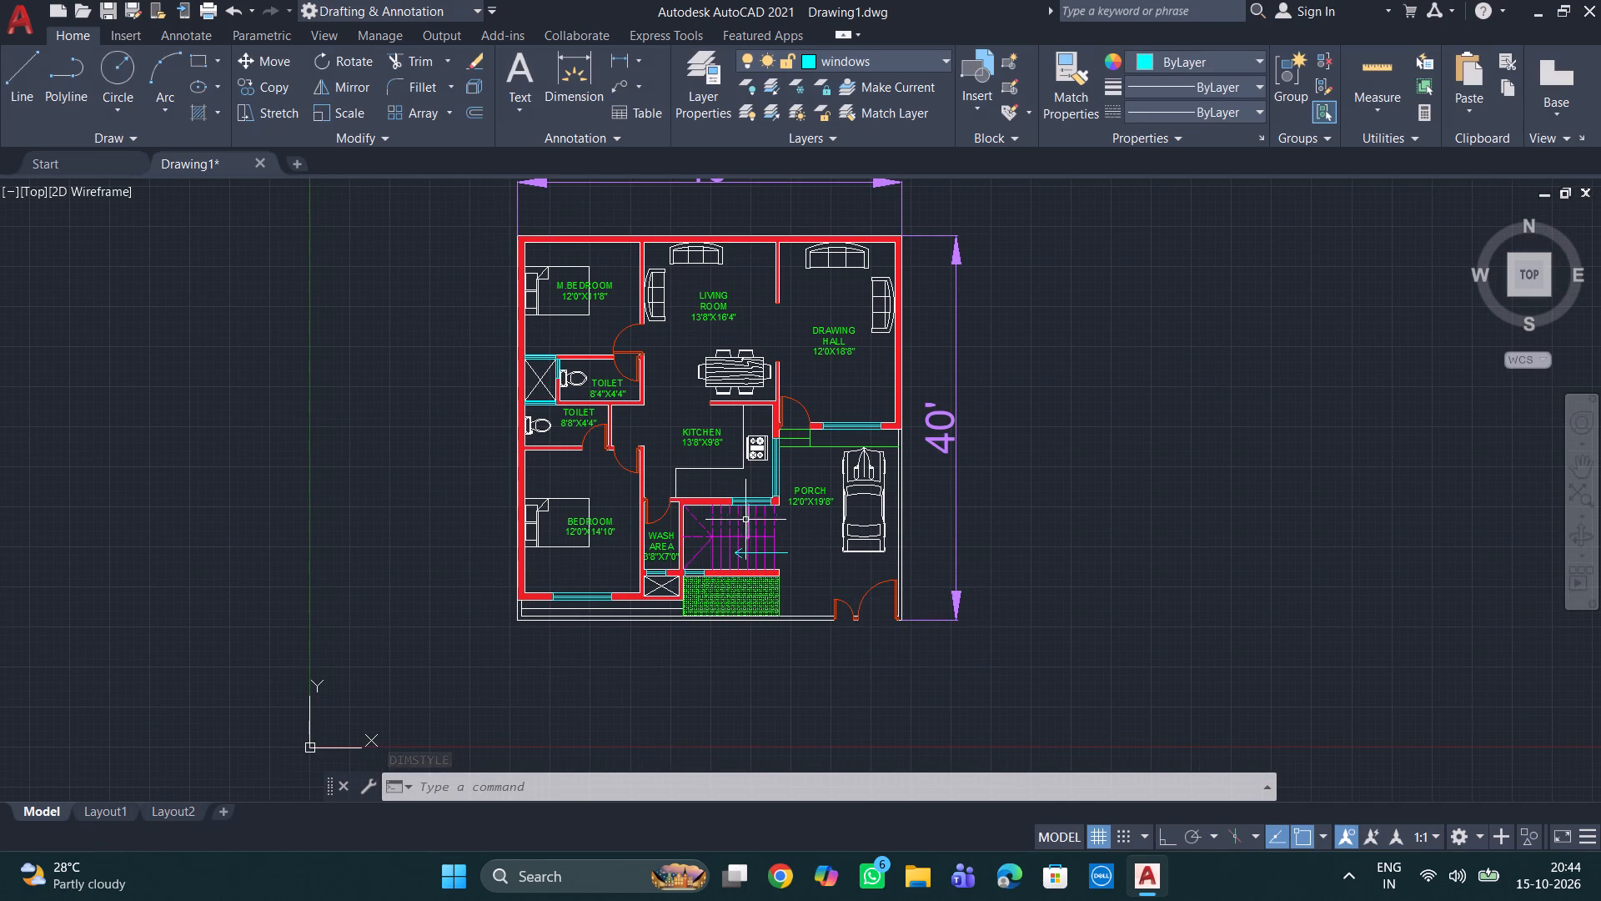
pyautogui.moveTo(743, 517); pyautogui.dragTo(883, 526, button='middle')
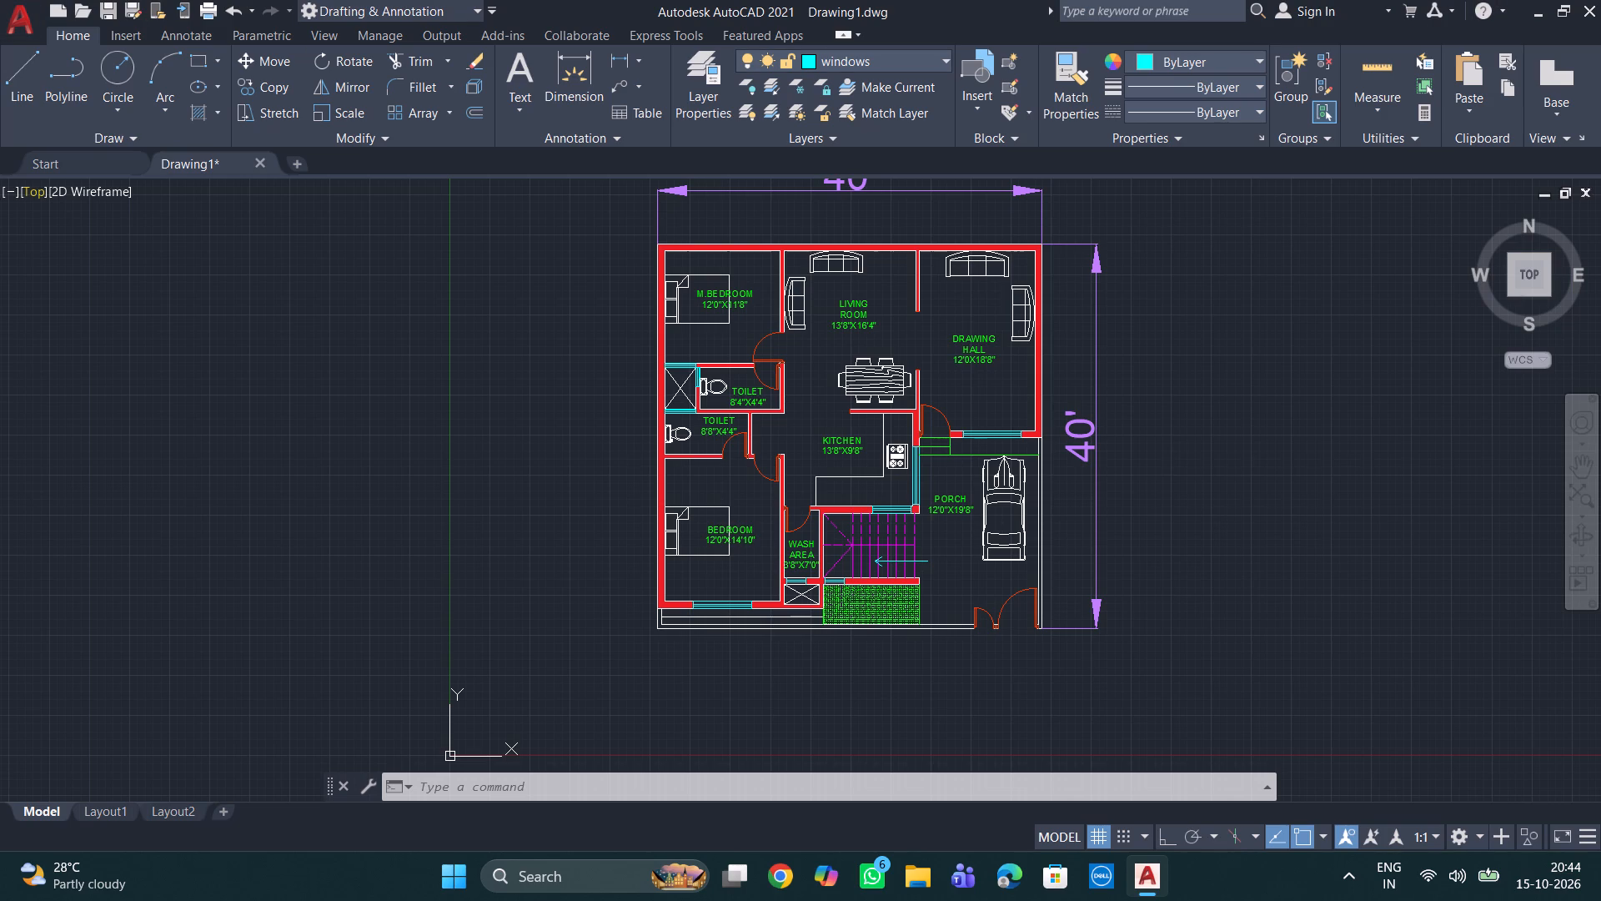
# Switch to the desktop's house plans folder and create a new folder in it named plan 4.
pyautogui.click(1533, 23)
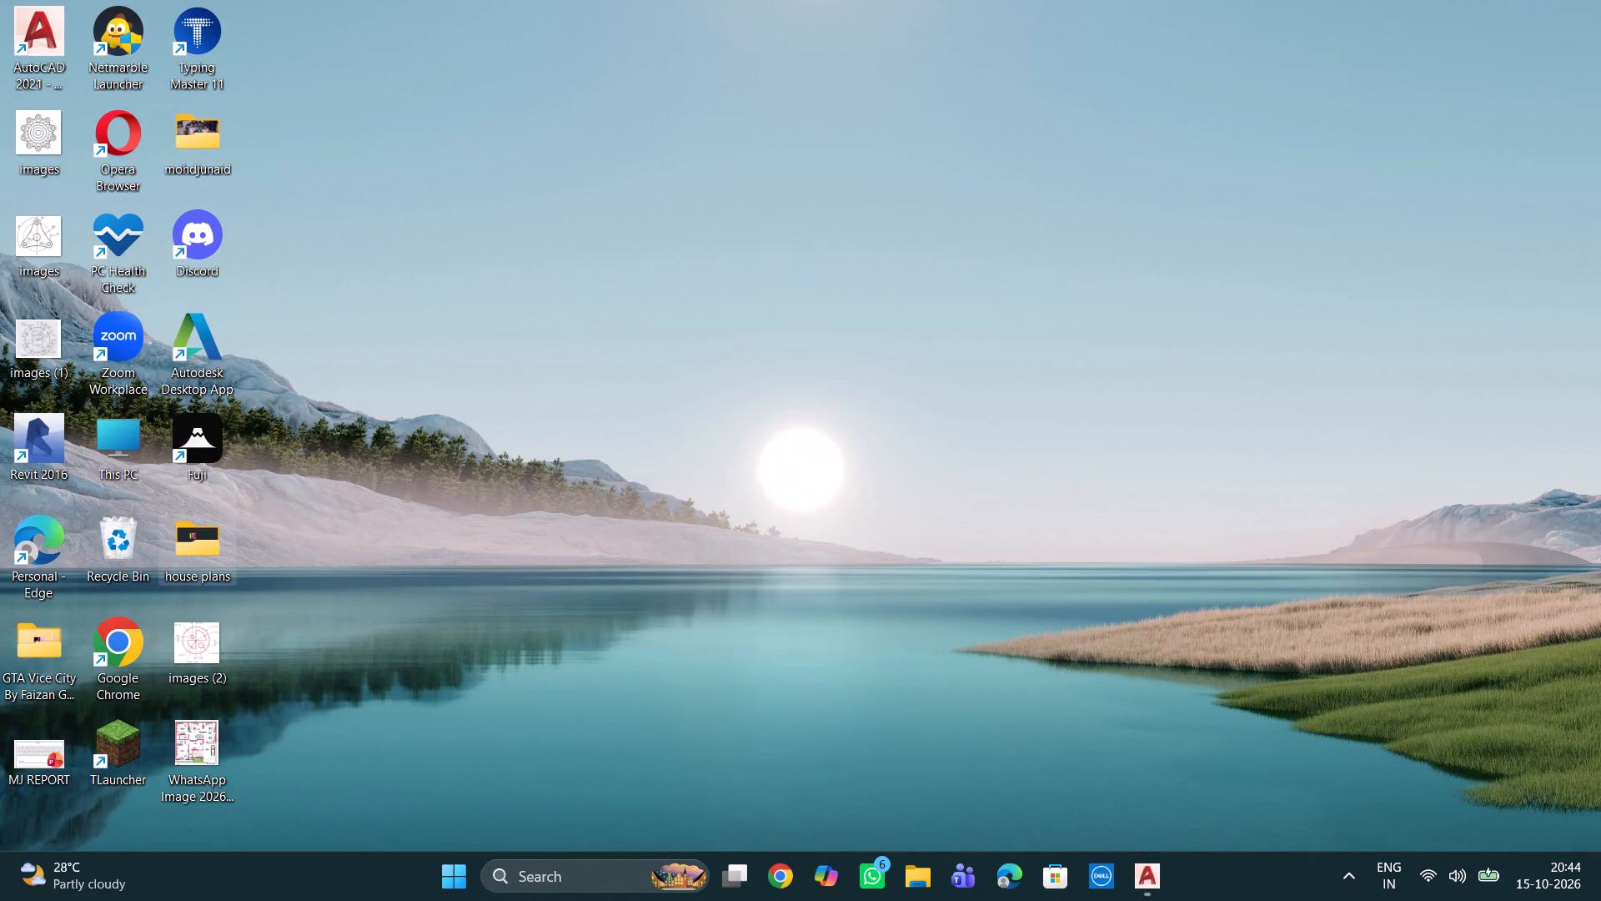
pyautogui.click(200, 546)
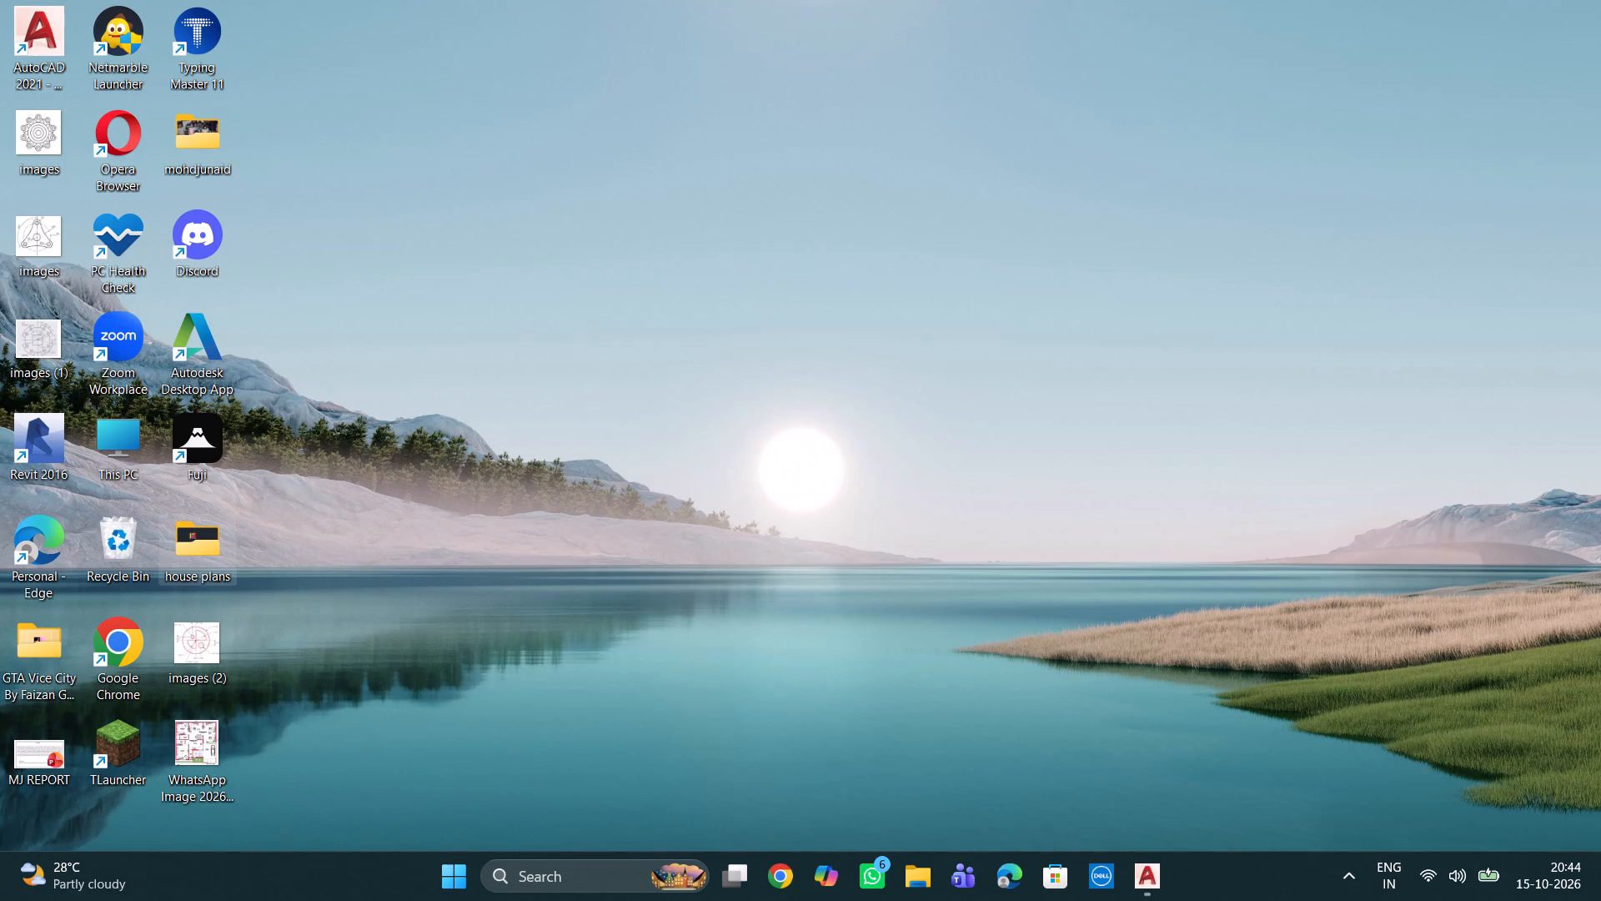
pyautogui.doubleClick(200, 546)
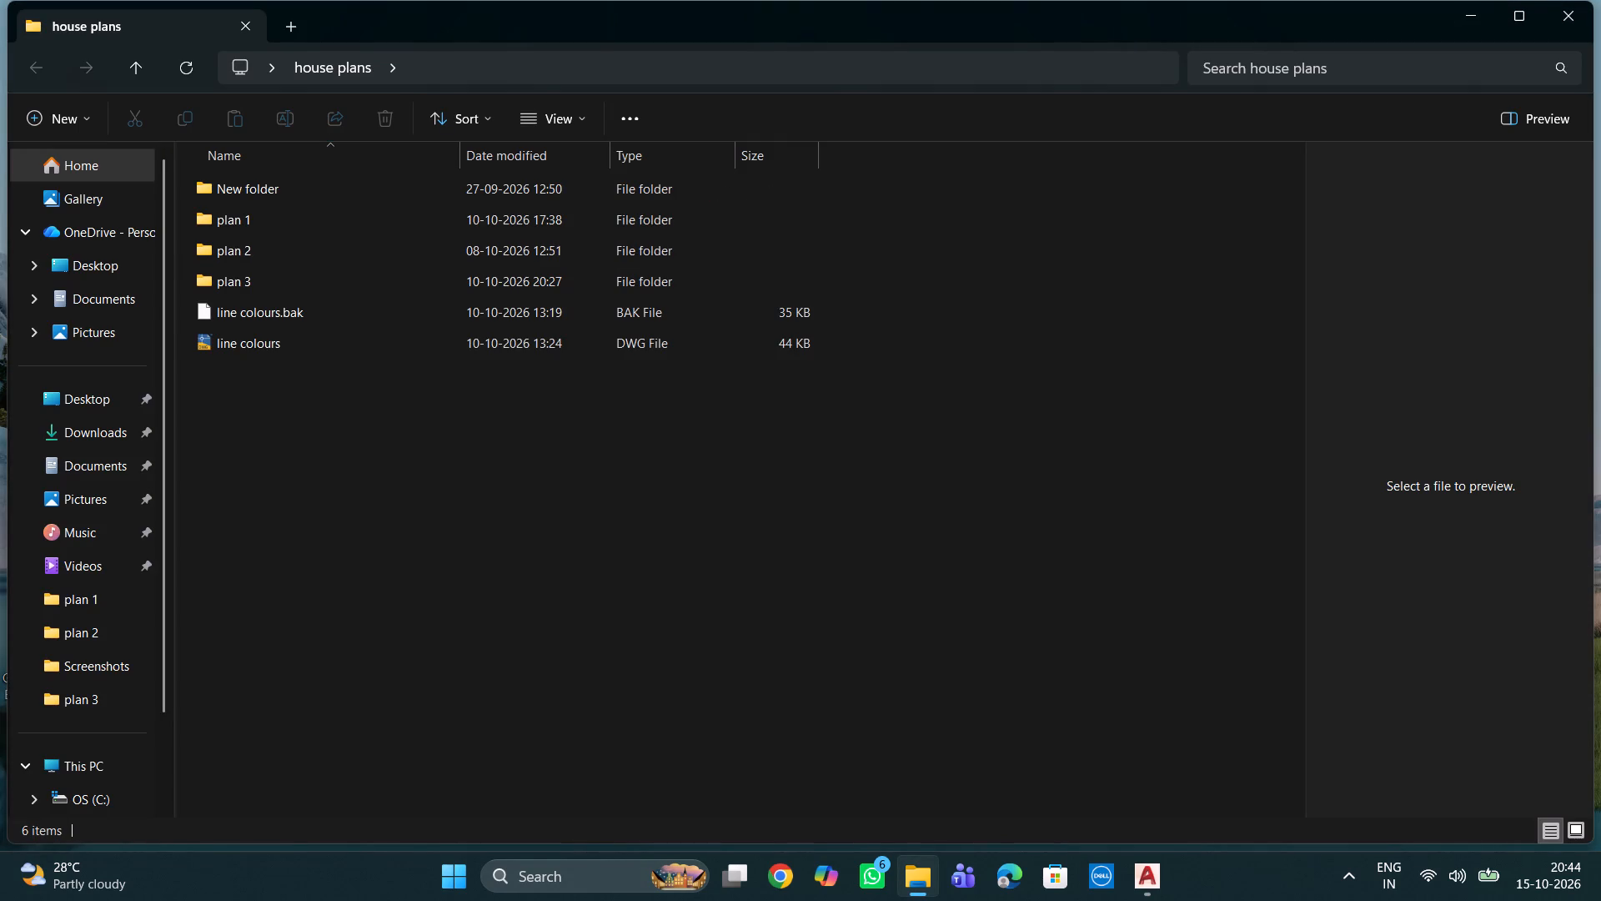
pyautogui.click(253, 190)
pyautogui.rightClick(338, 180)
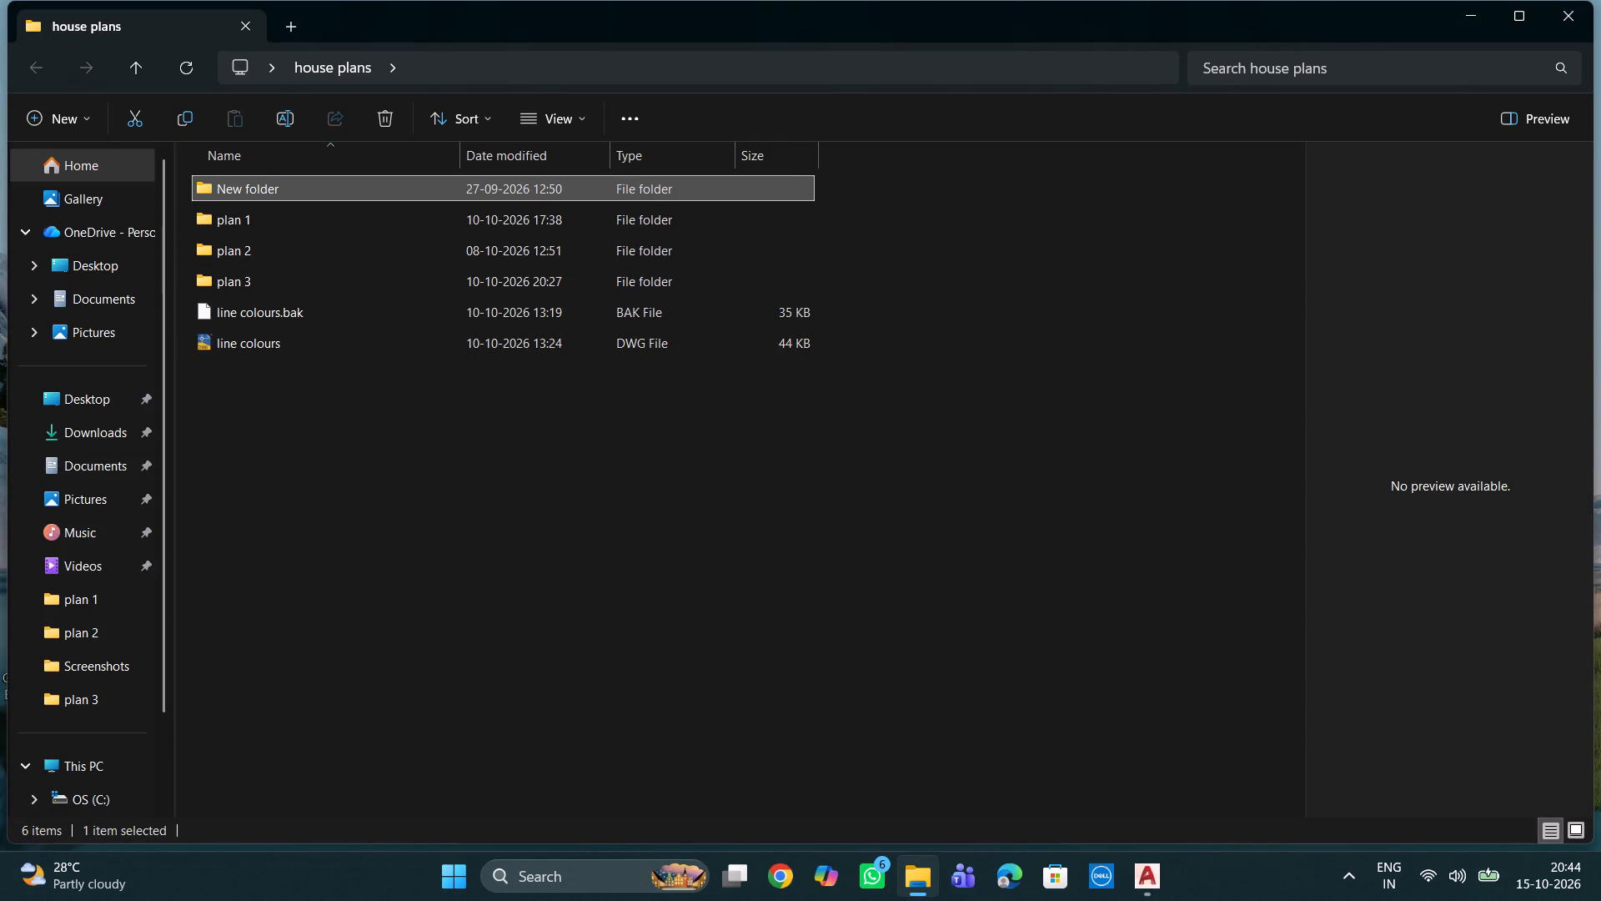
pyautogui.rightClick(372, 390)
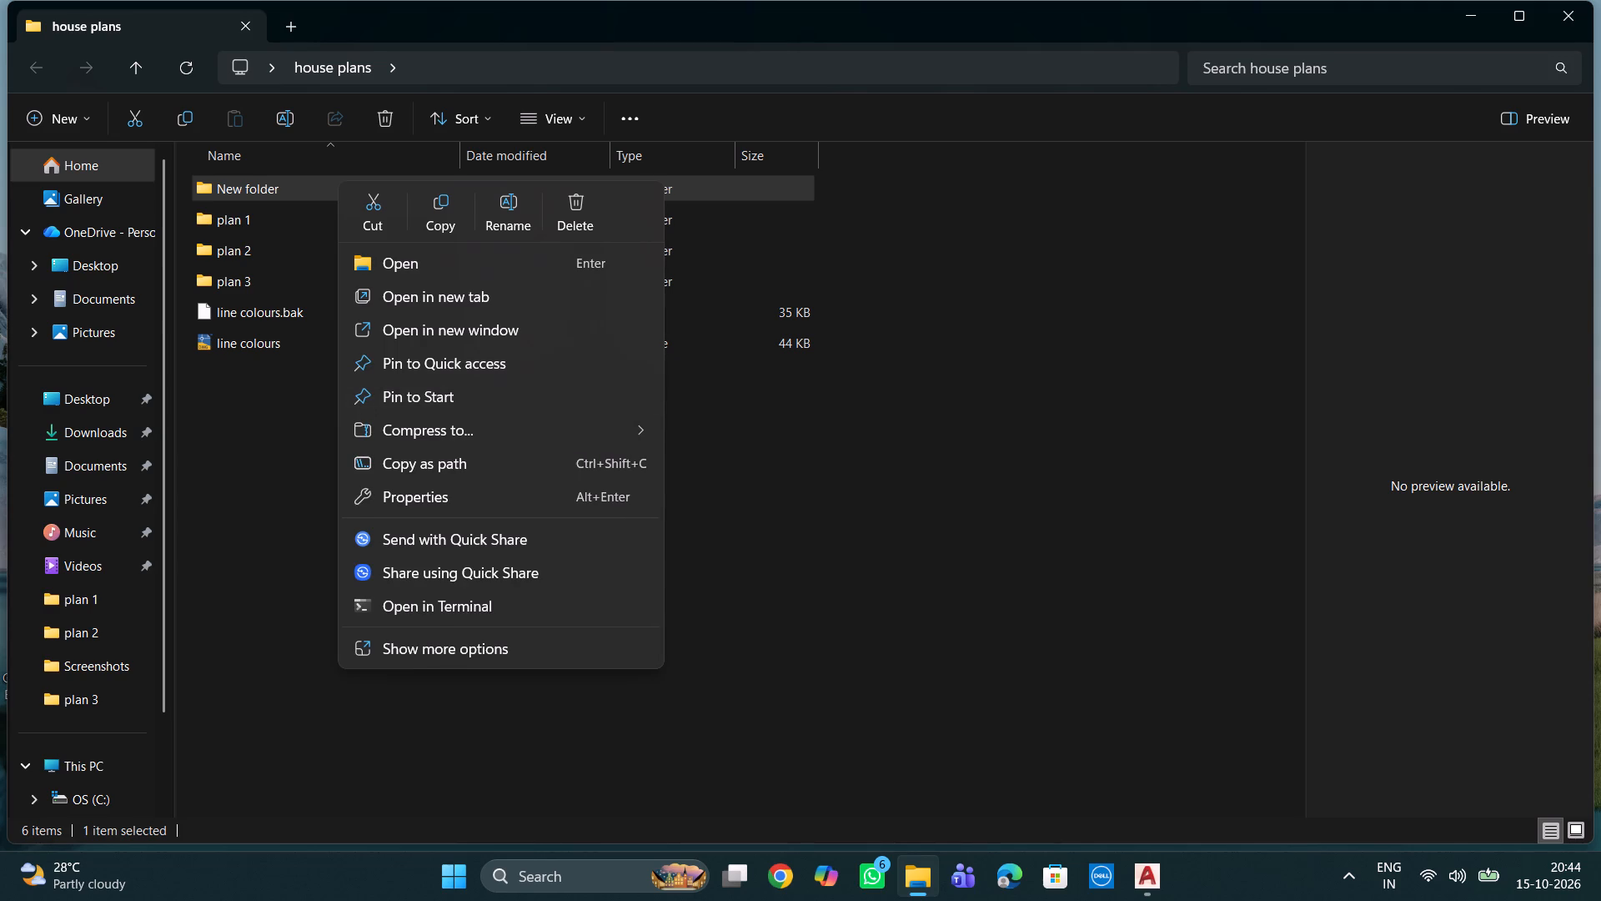
pyautogui.press('Escape')
pyautogui.rightClick(336, 407)
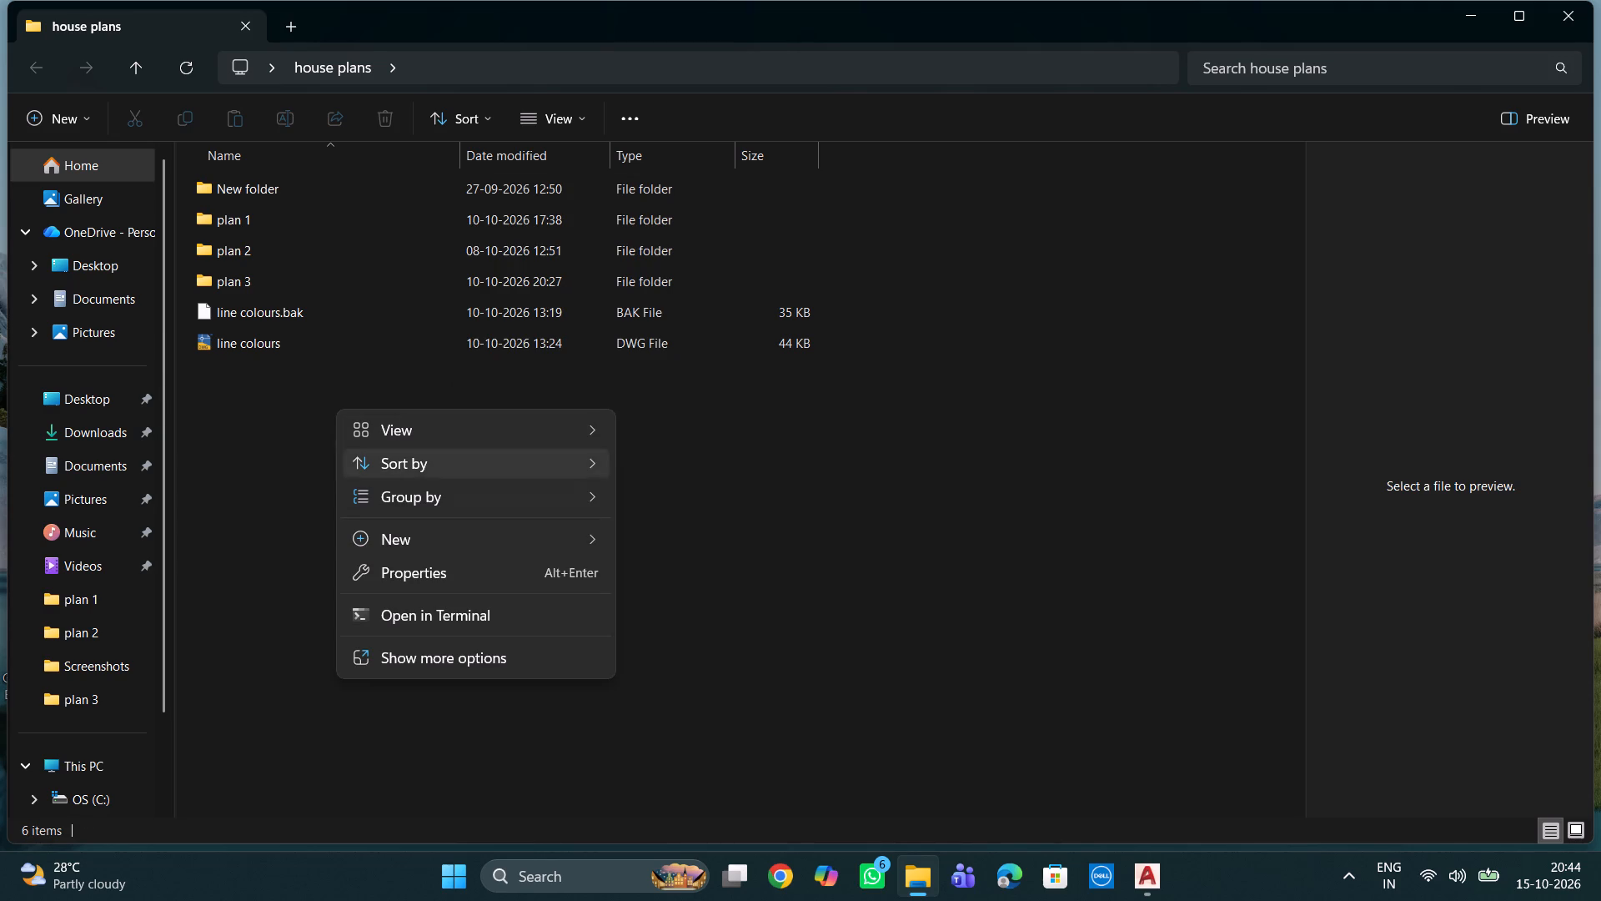
pyautogui.click(415, 535)
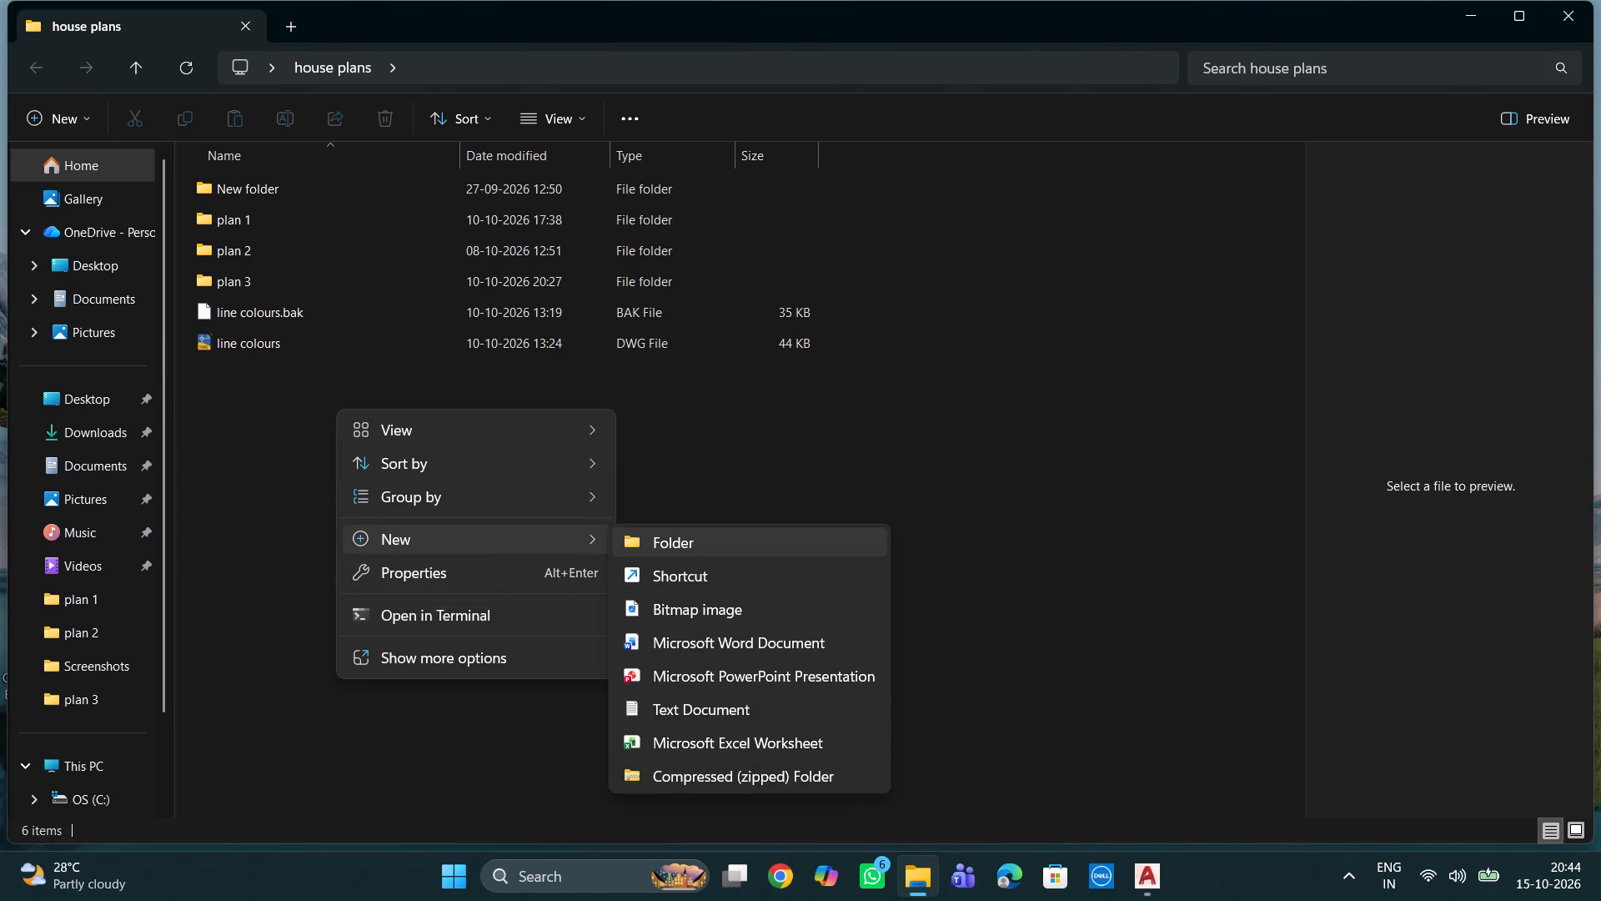
pyautogui.click(704, 546)
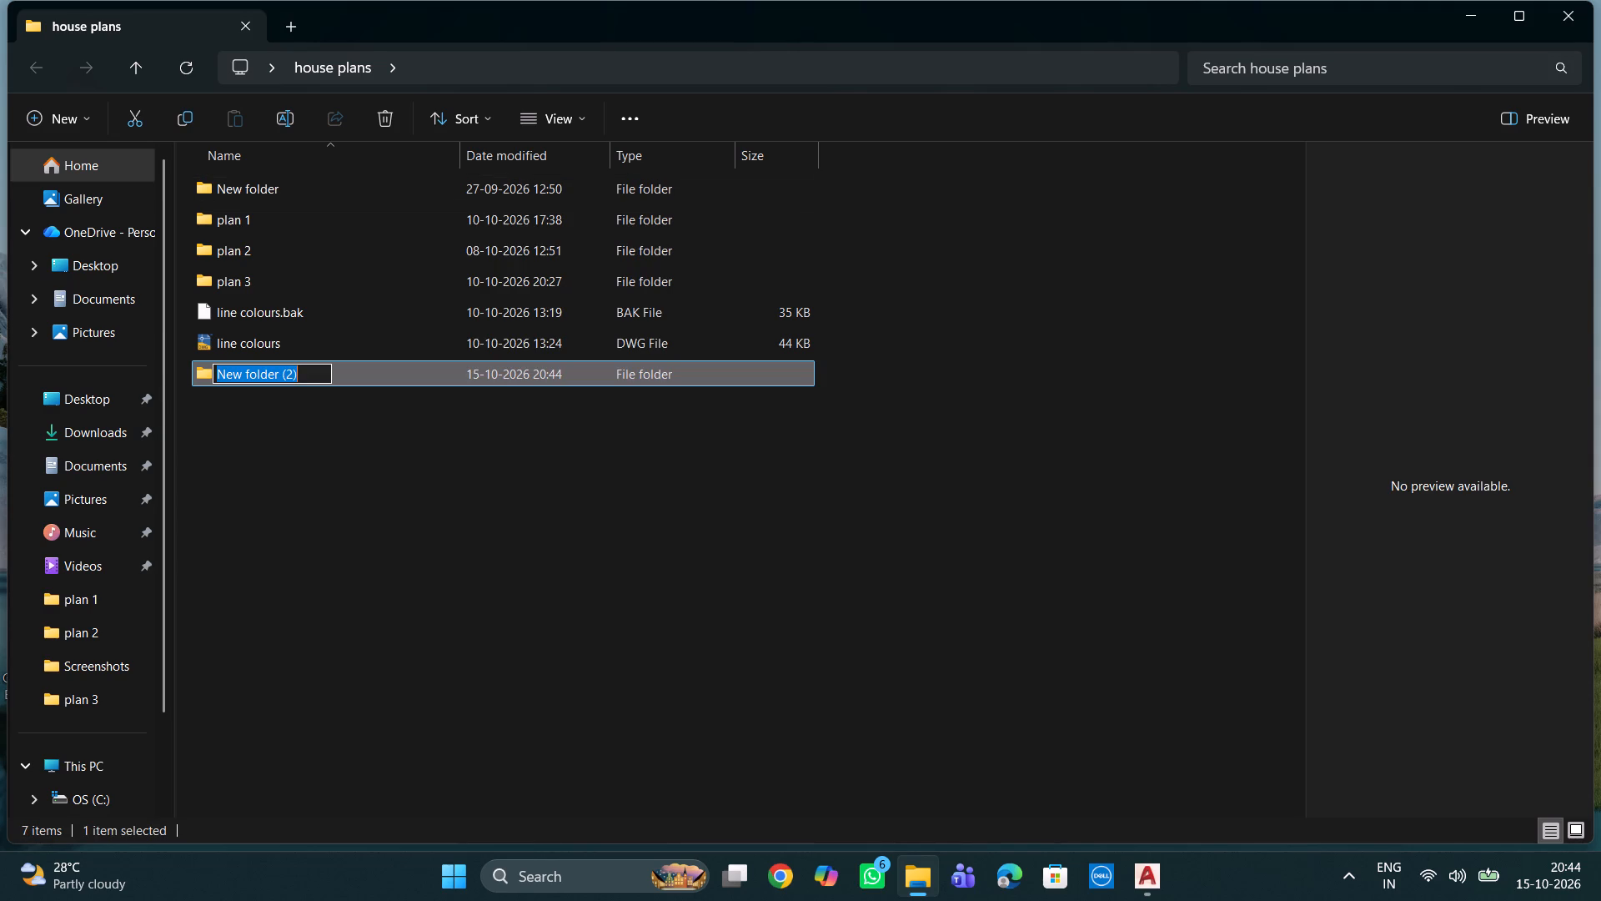
pyautogui.press('BackSpace')
pyautogui.write('plan 4')
pyautogui.press('Return')
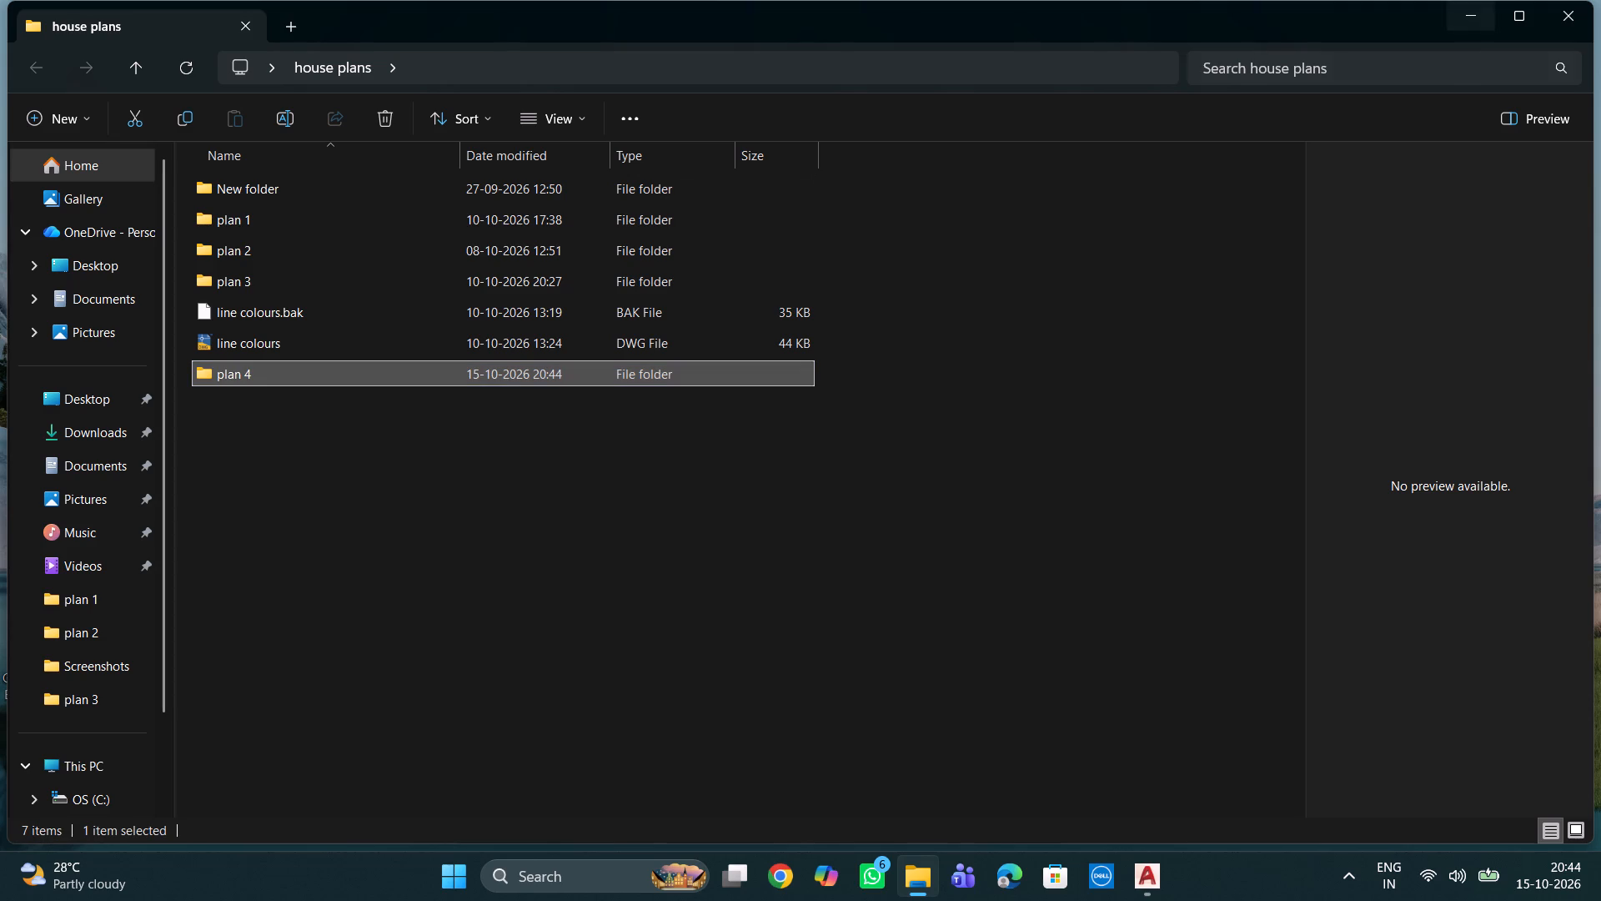
pyautogui.click(1568, 18)
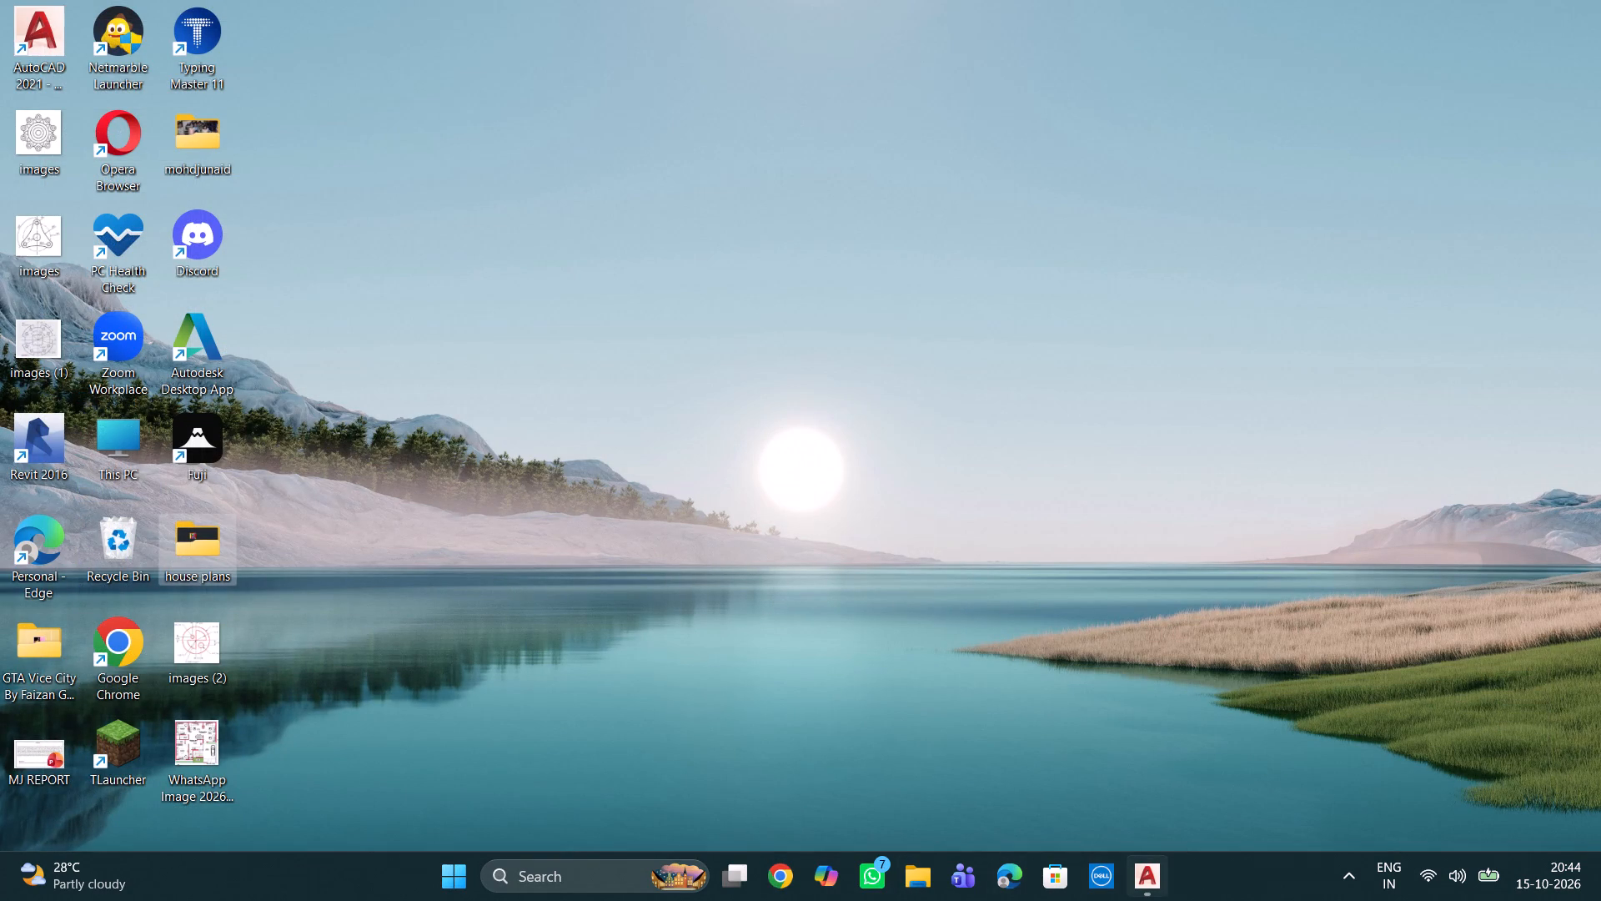
# Return to AutoCAD and save the drawing as 40'x40' in the plan 4 folder inside house plans, as an AutoCAD 2018 drawing.
pyautogui.click(1128, 795)
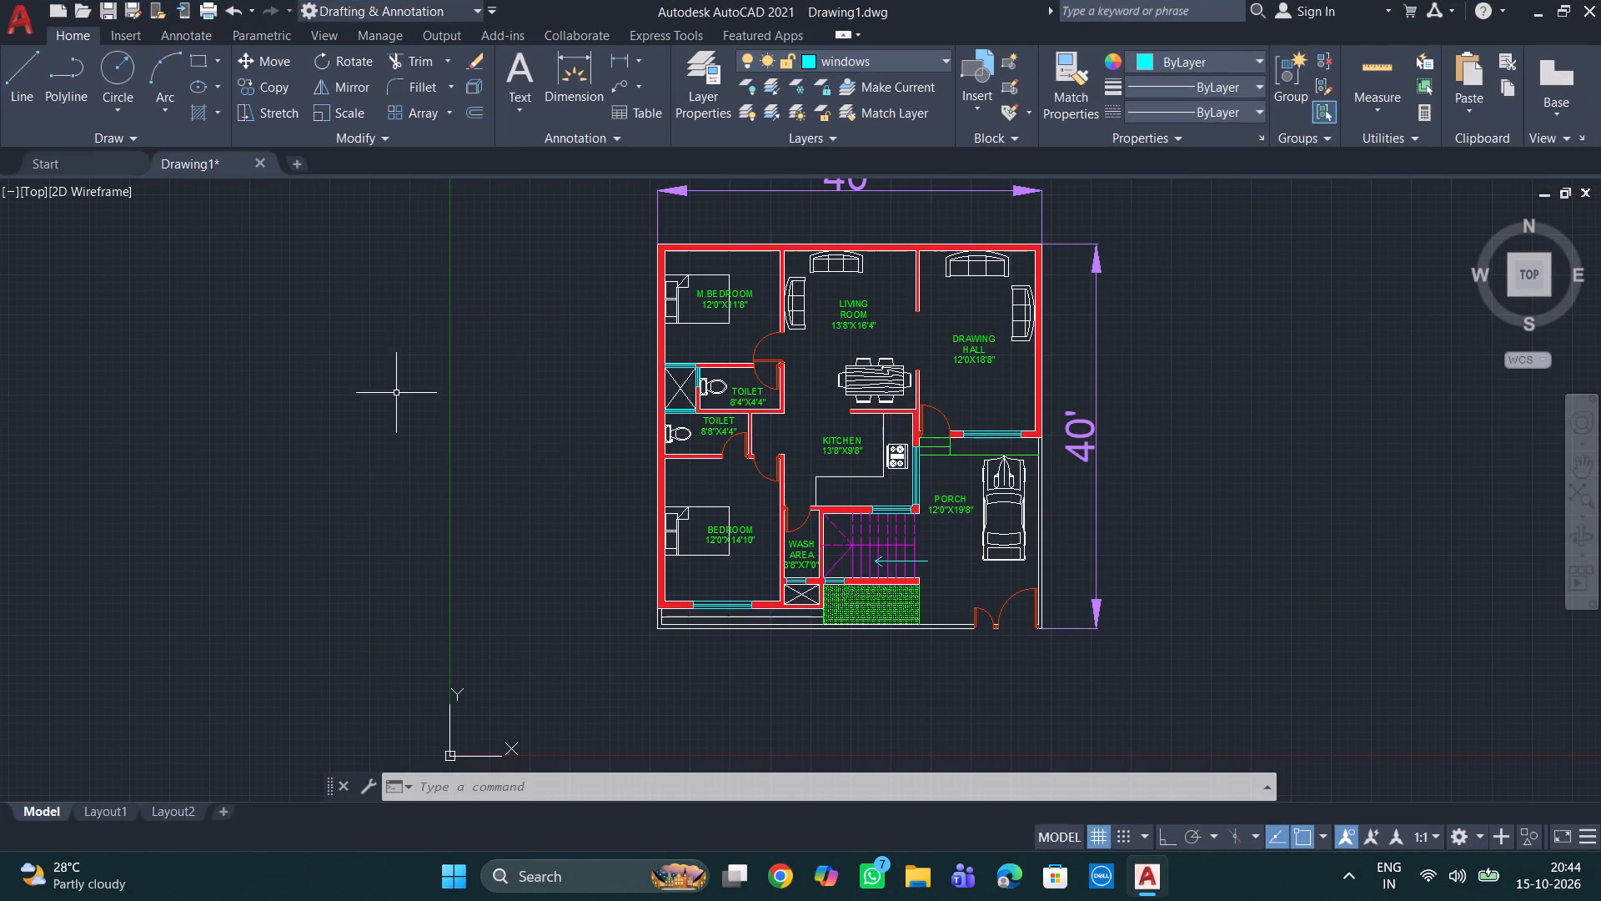
pyautogui.click(8, 27)
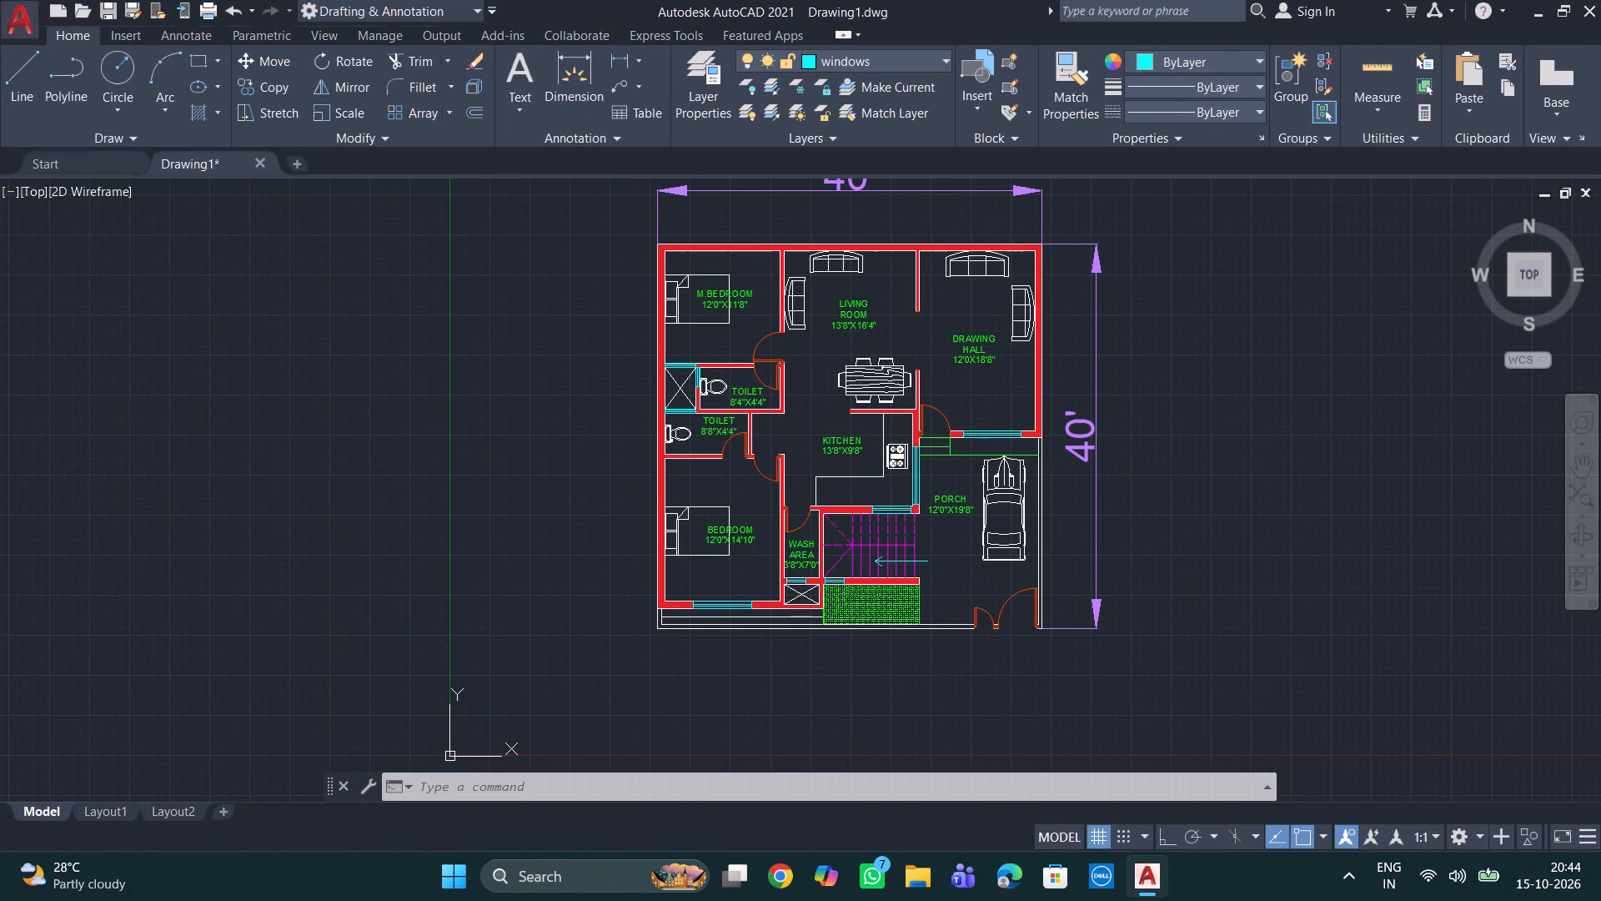
pyautogui.click(82, 280)
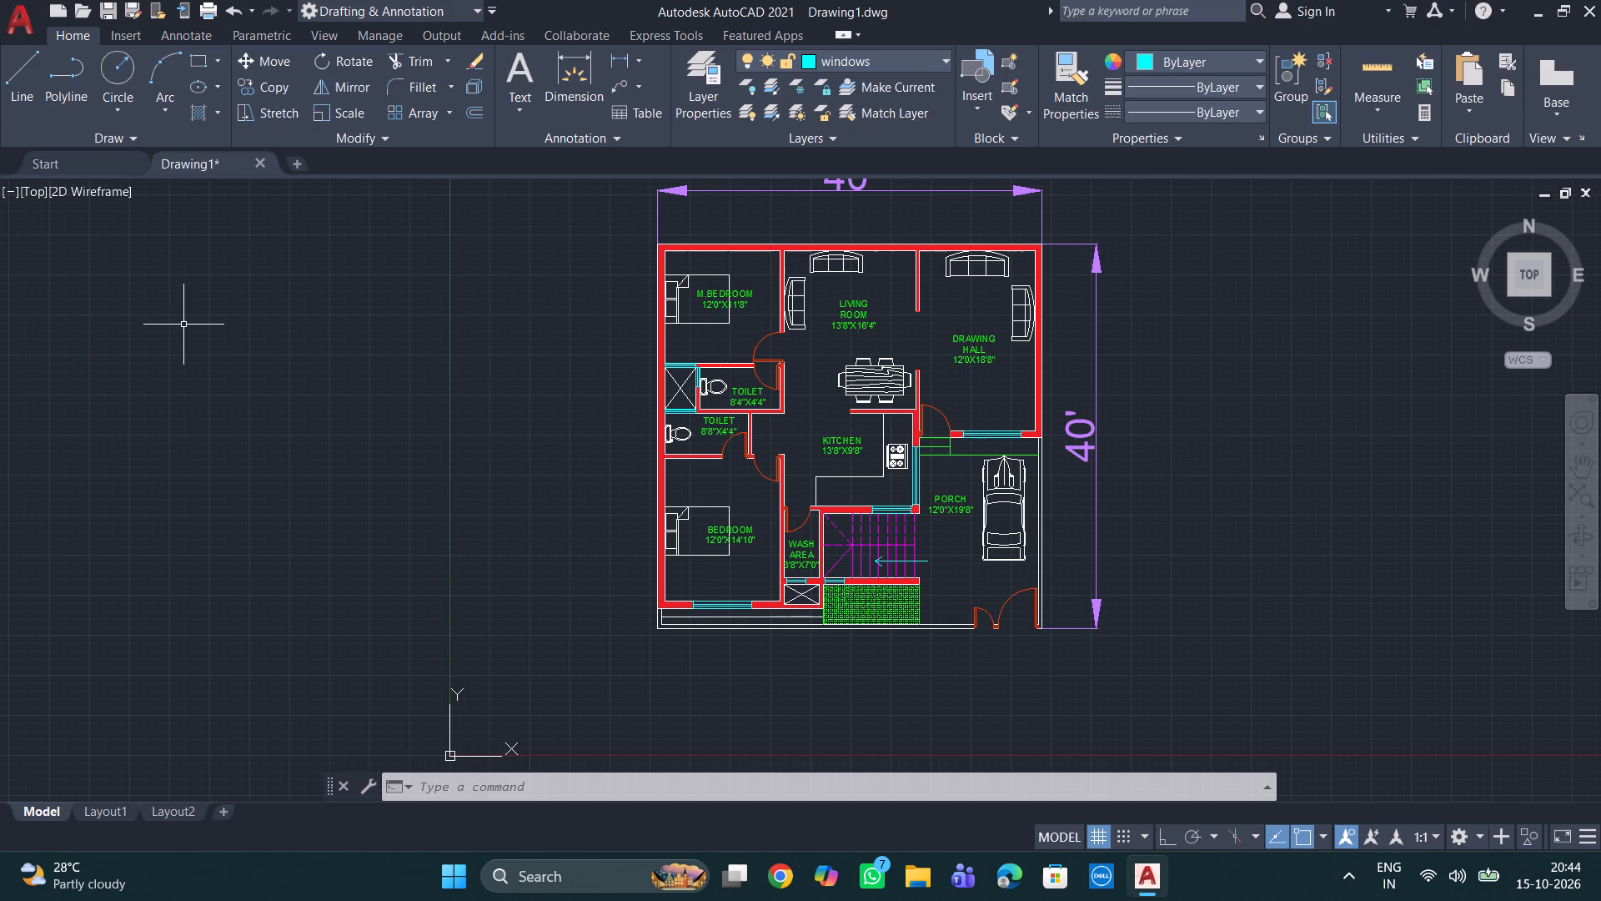
pyautogui.click(519, 396)
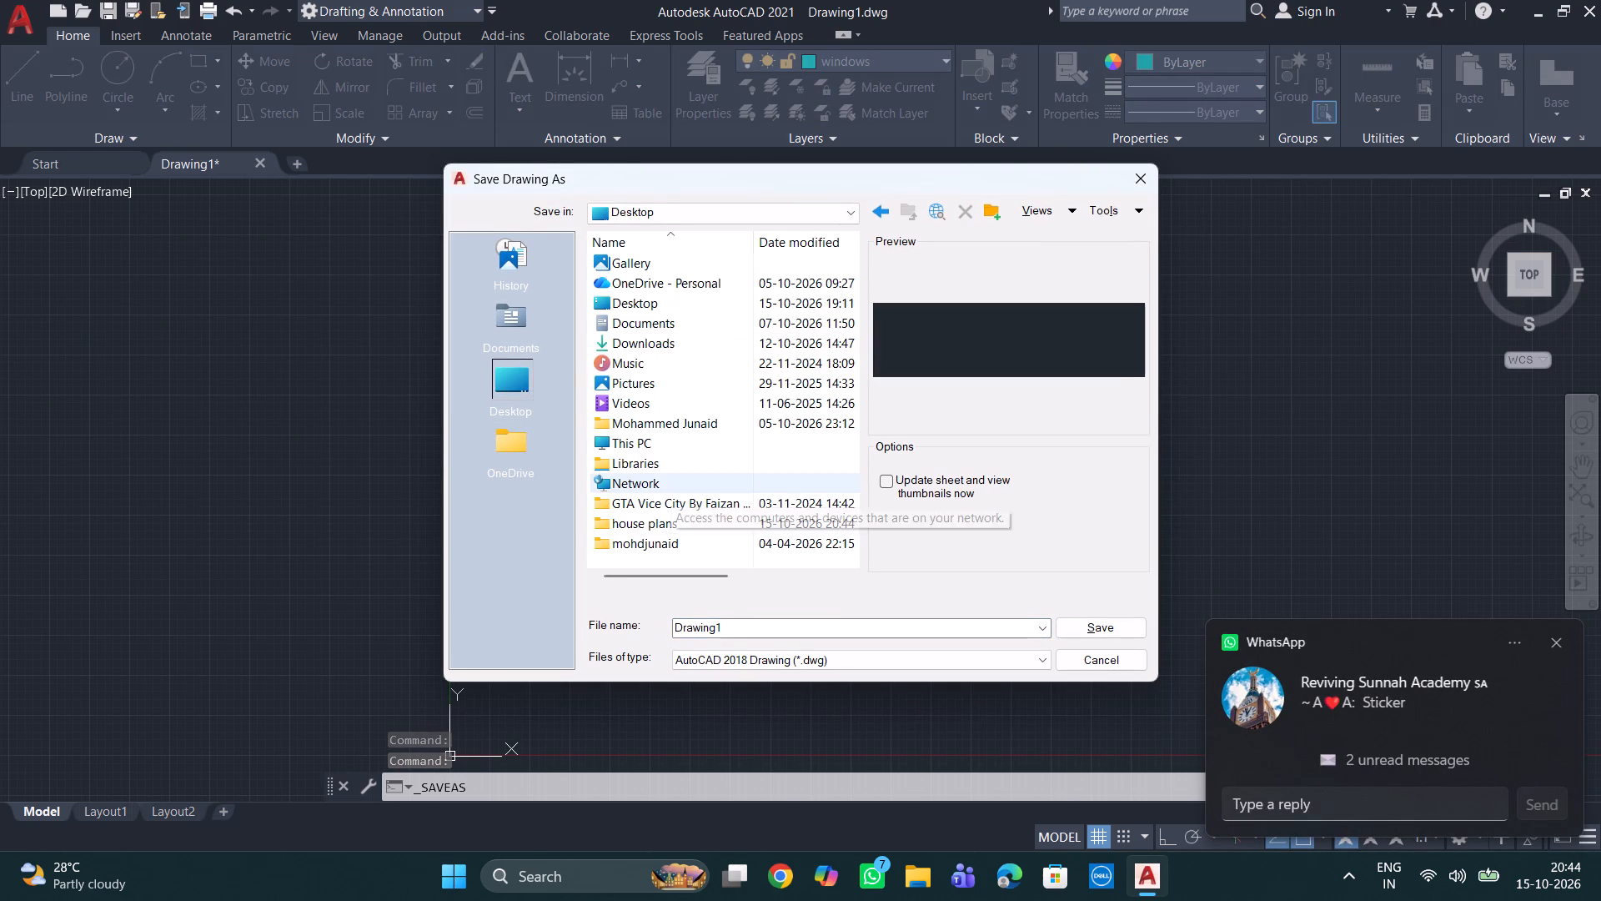
pyautogui.click(670, 519)
pyautogui.doubleClick(670, 519)
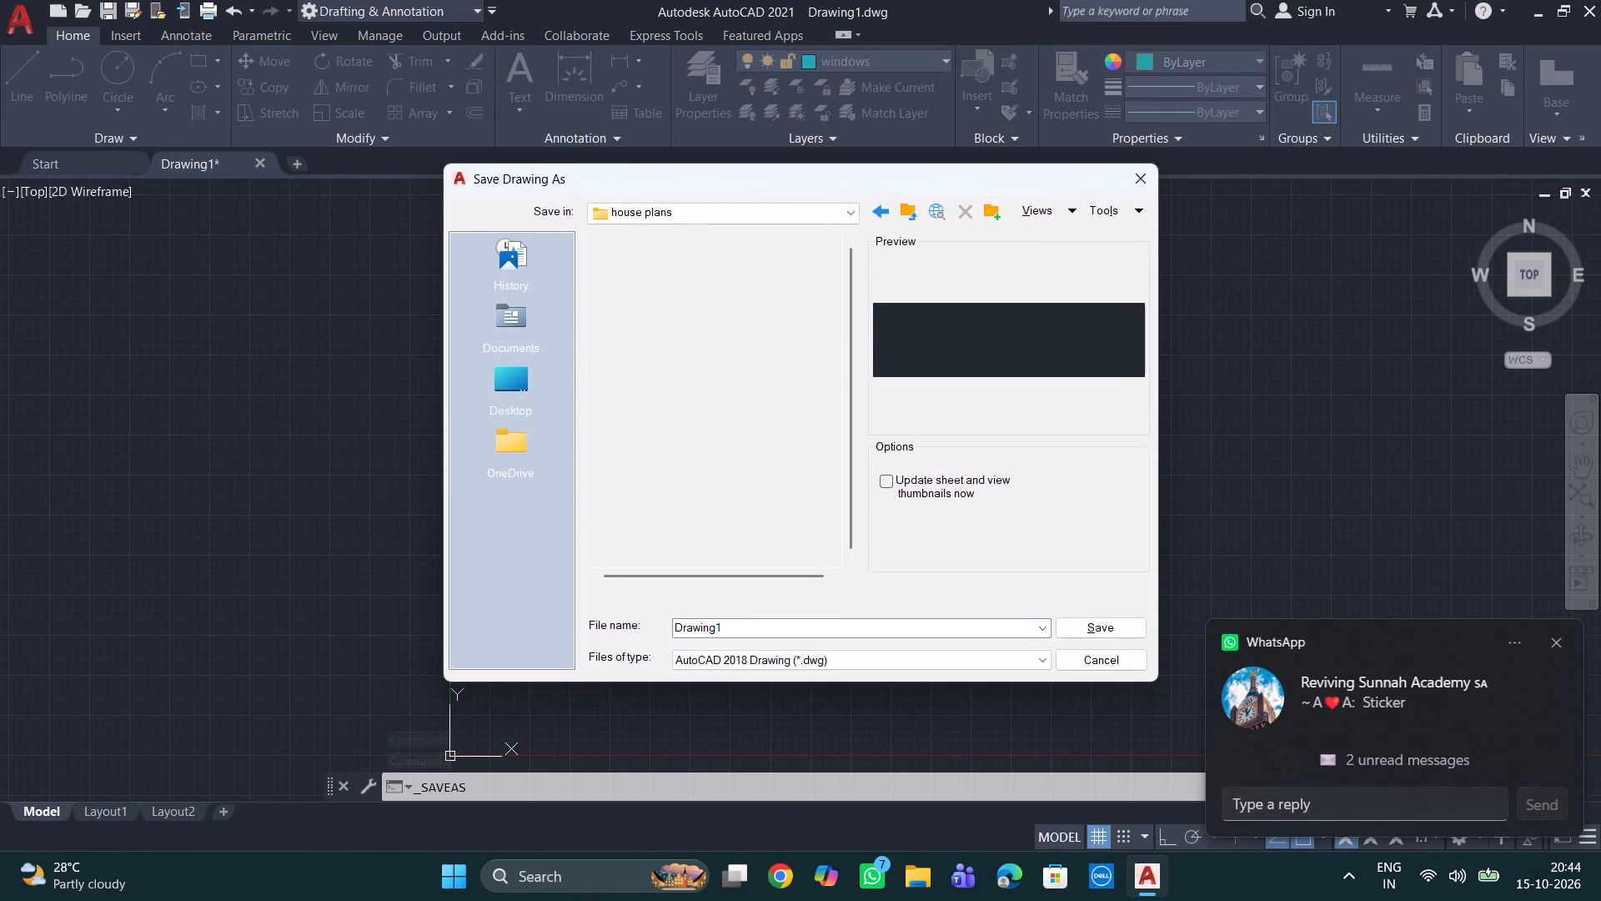
pyautogui.click(655, 345)
pyautogui.doubleClick(655, 345)
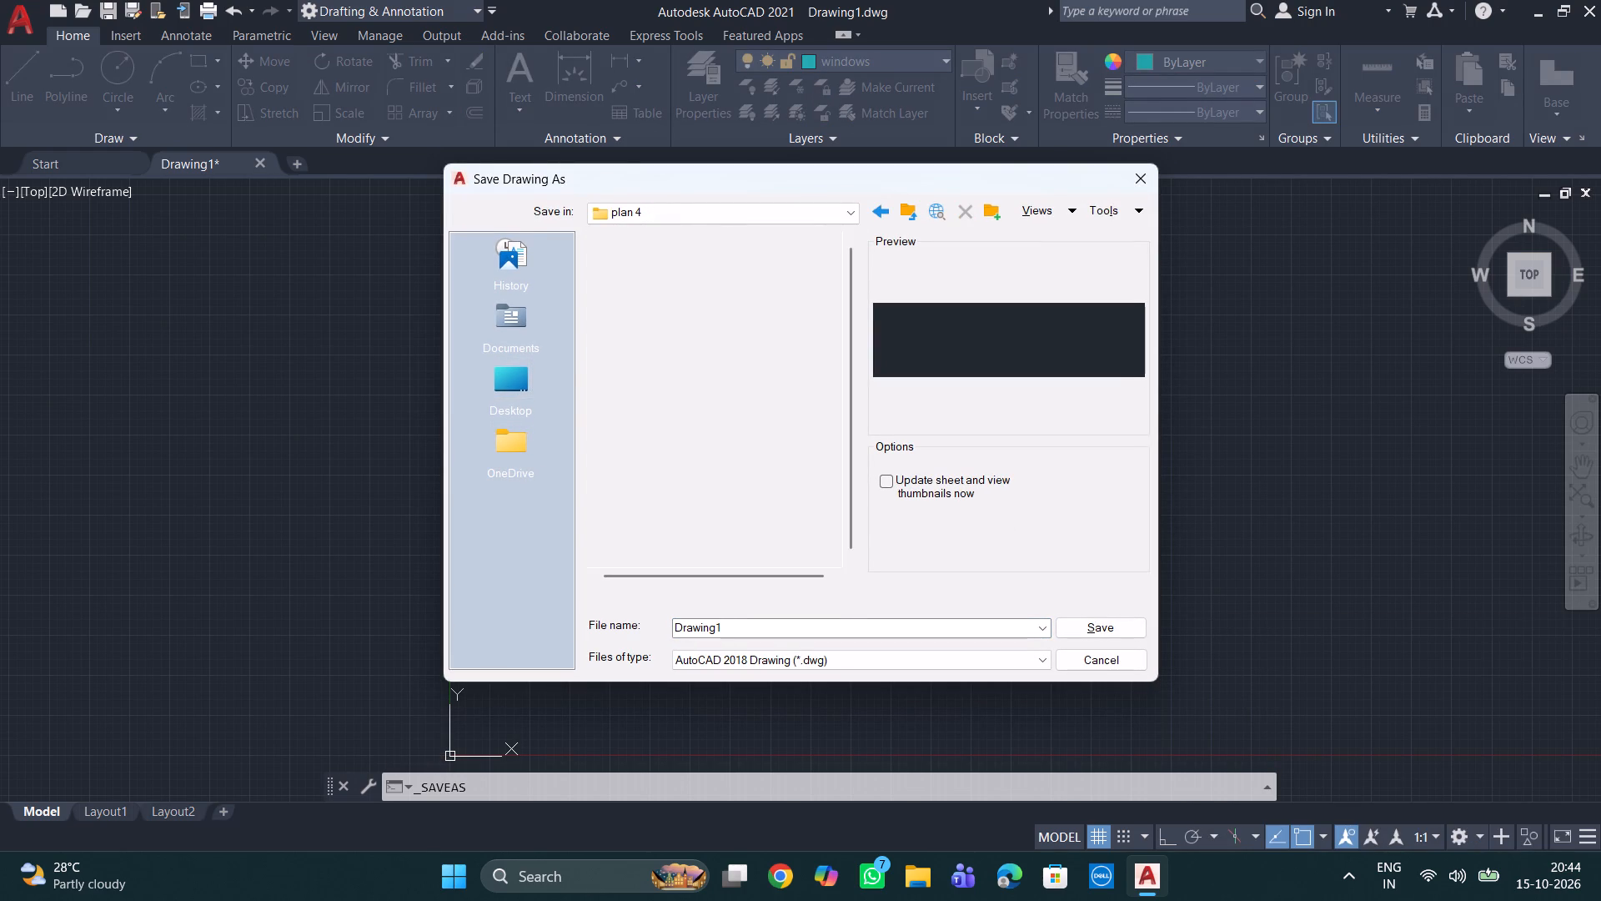
pyautogui.click(898, 617)
pyautogui.click(896, 625)
pyautogui.press('BackSpace')
pyautogui.press('BackSpace')
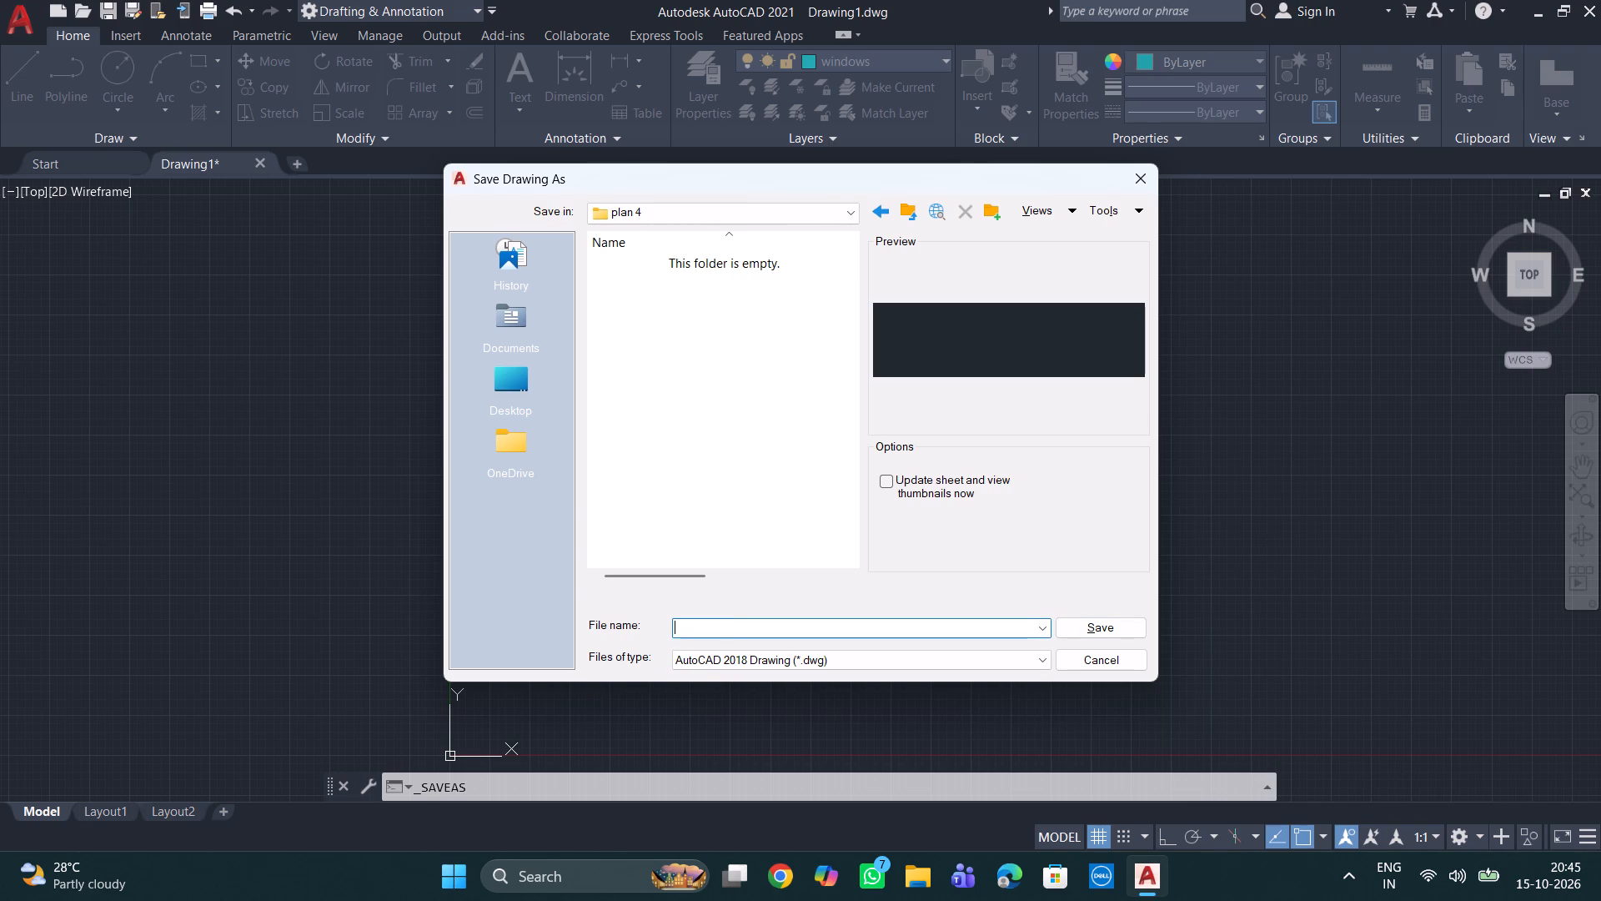
pyautogui.press('BackSpace')
pyautogui.write("40'")
pyautogui.write("x40'")
pyautogui.click(1108, 628)
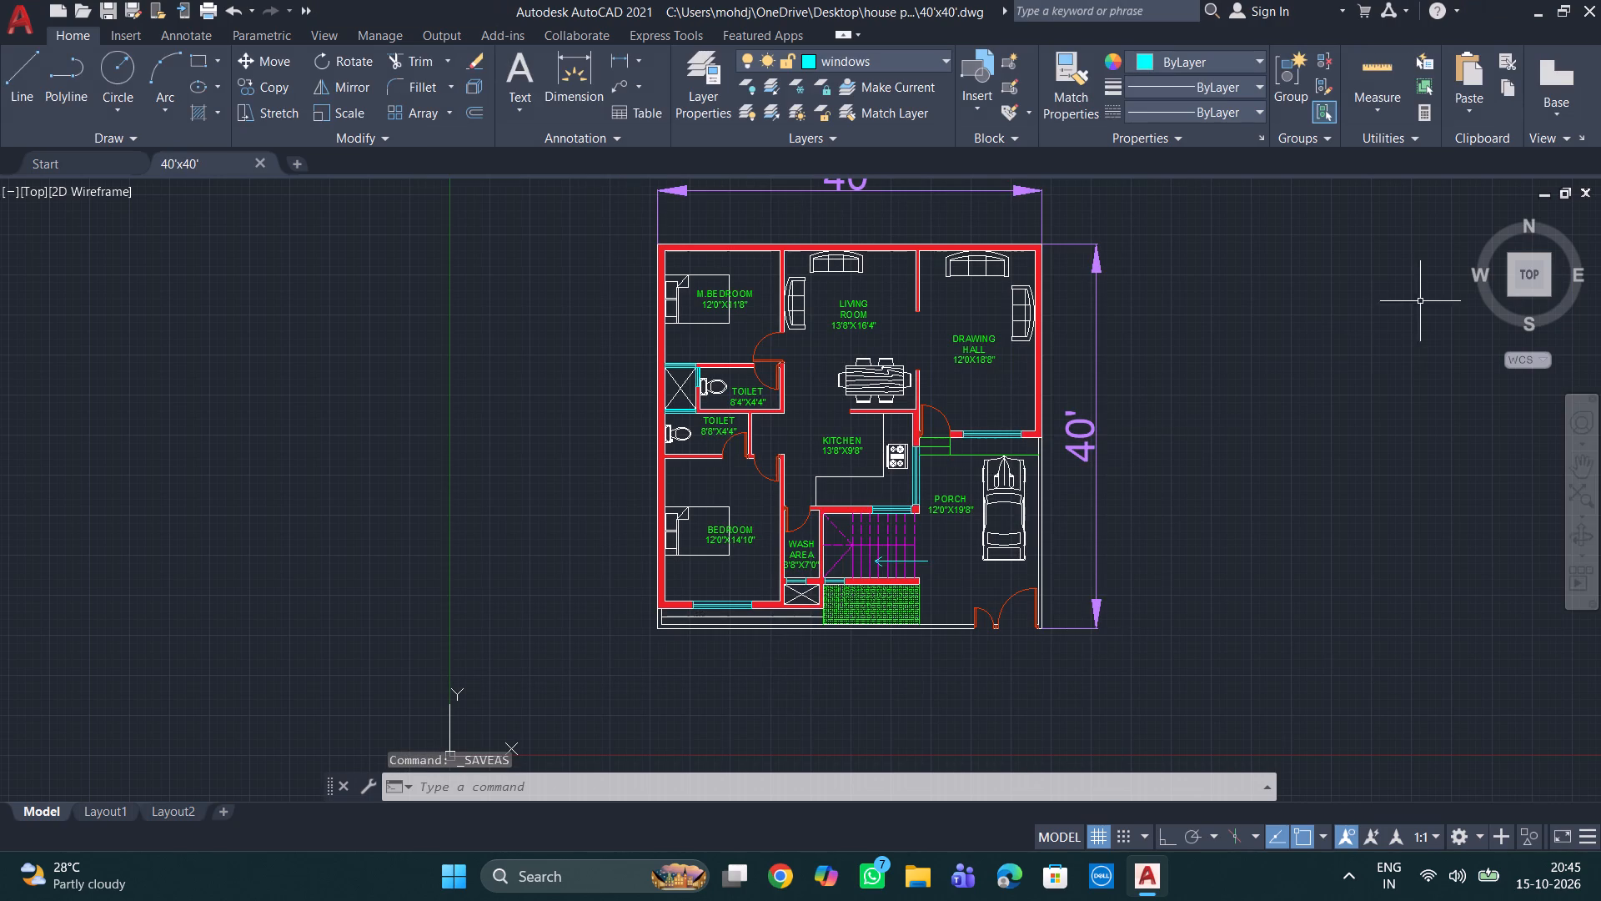
# Switch to the desktop and launch the Fuji application.
pyautogui.click(1544, 20)
pyautogui.doubleClick(198, 441)
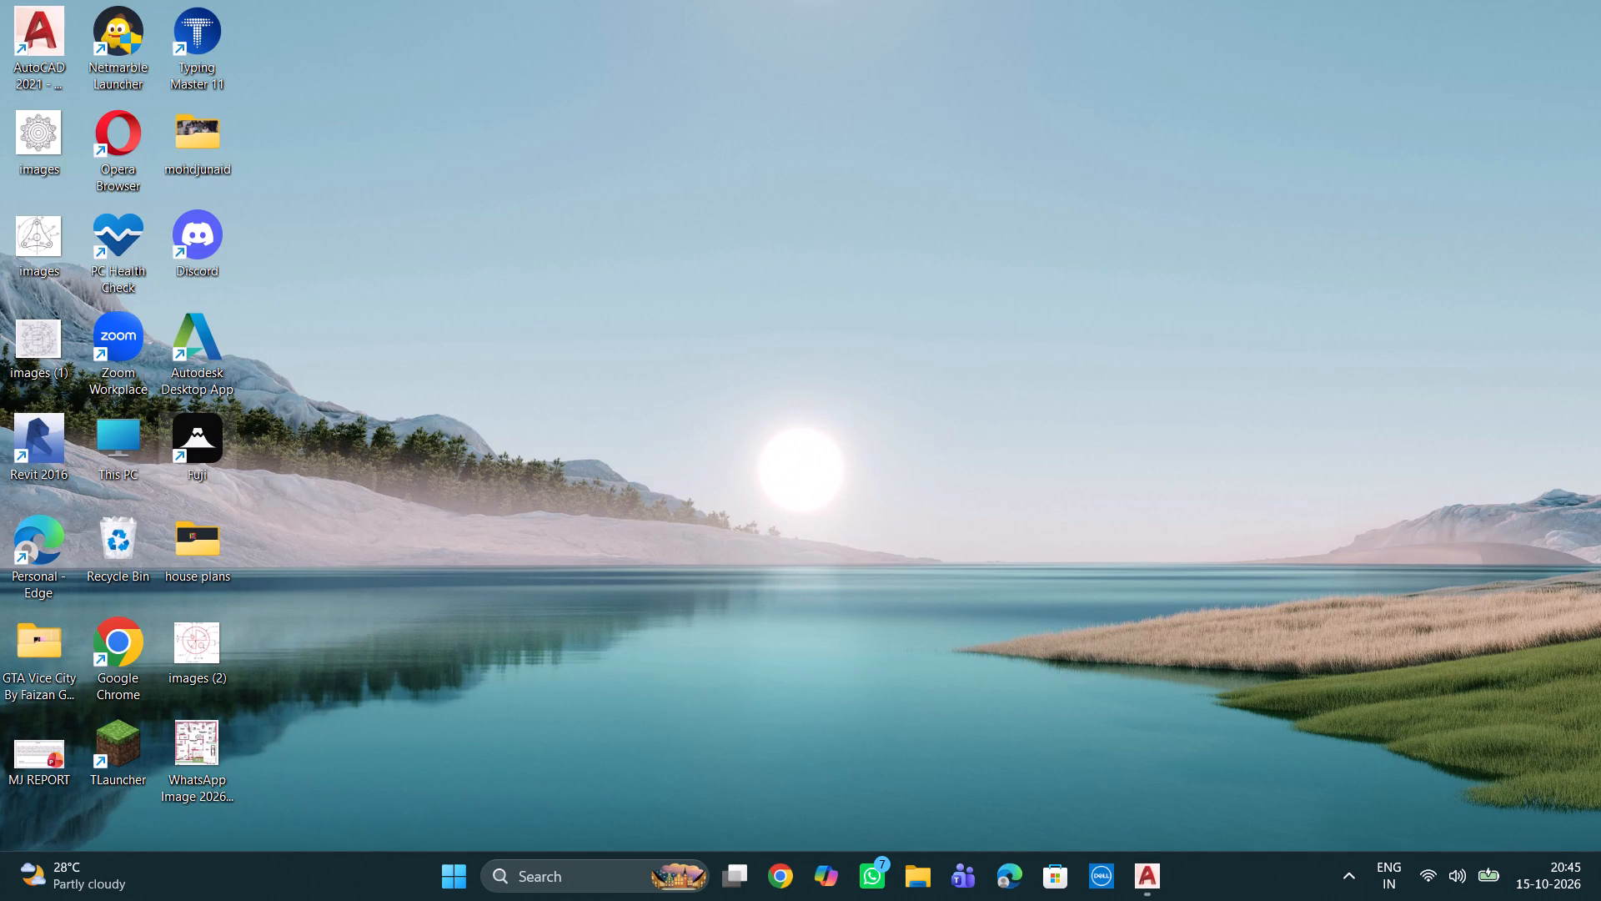